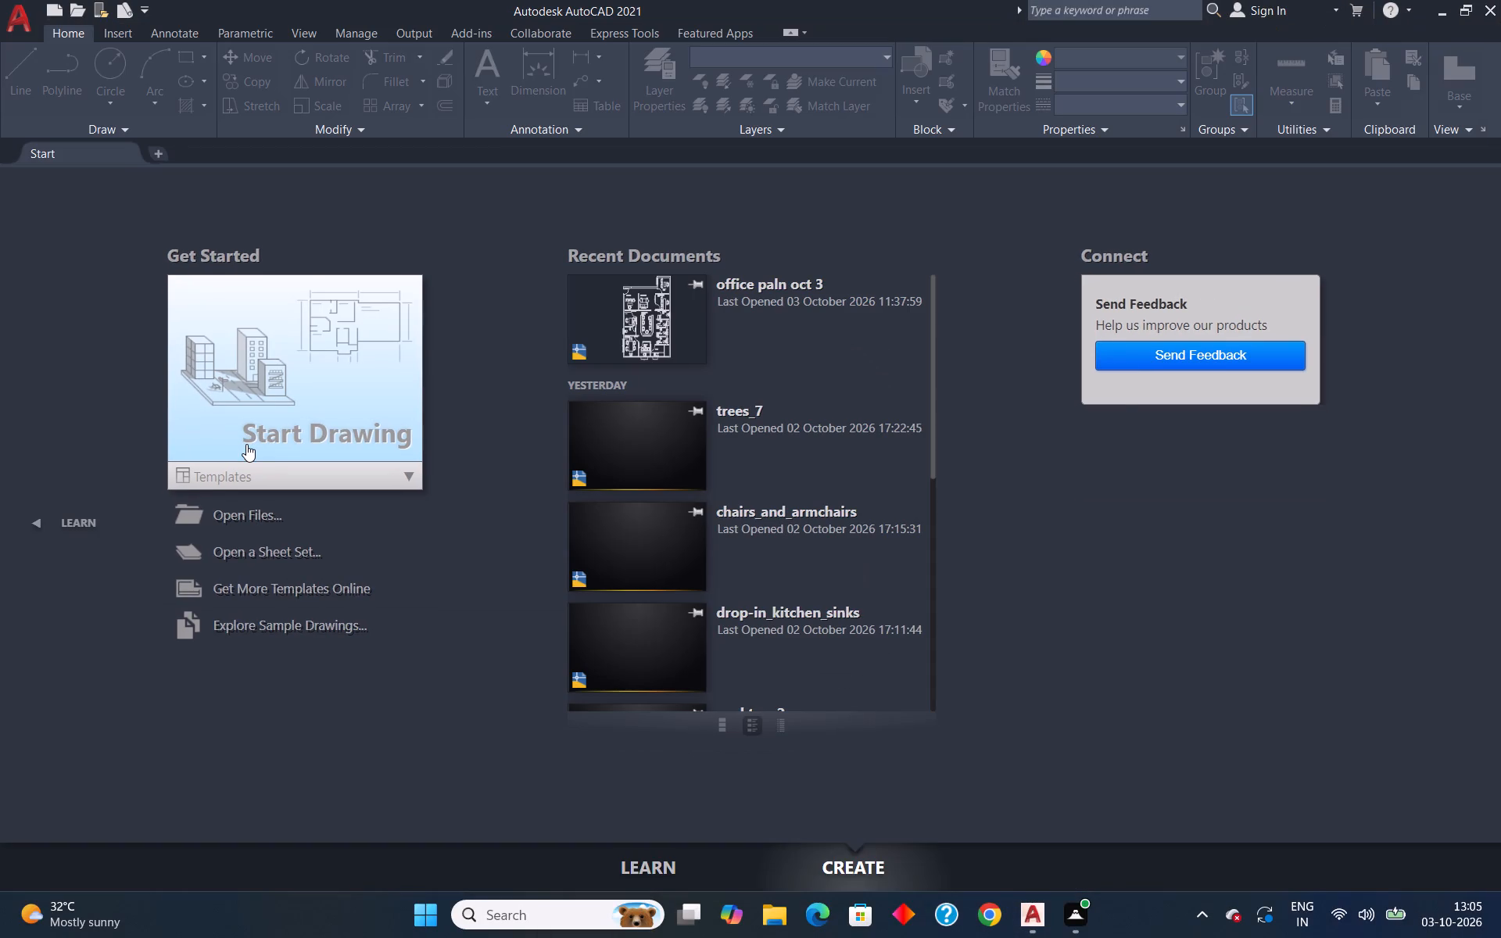
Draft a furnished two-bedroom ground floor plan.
Start a new blank drawing.
click(246, 444)
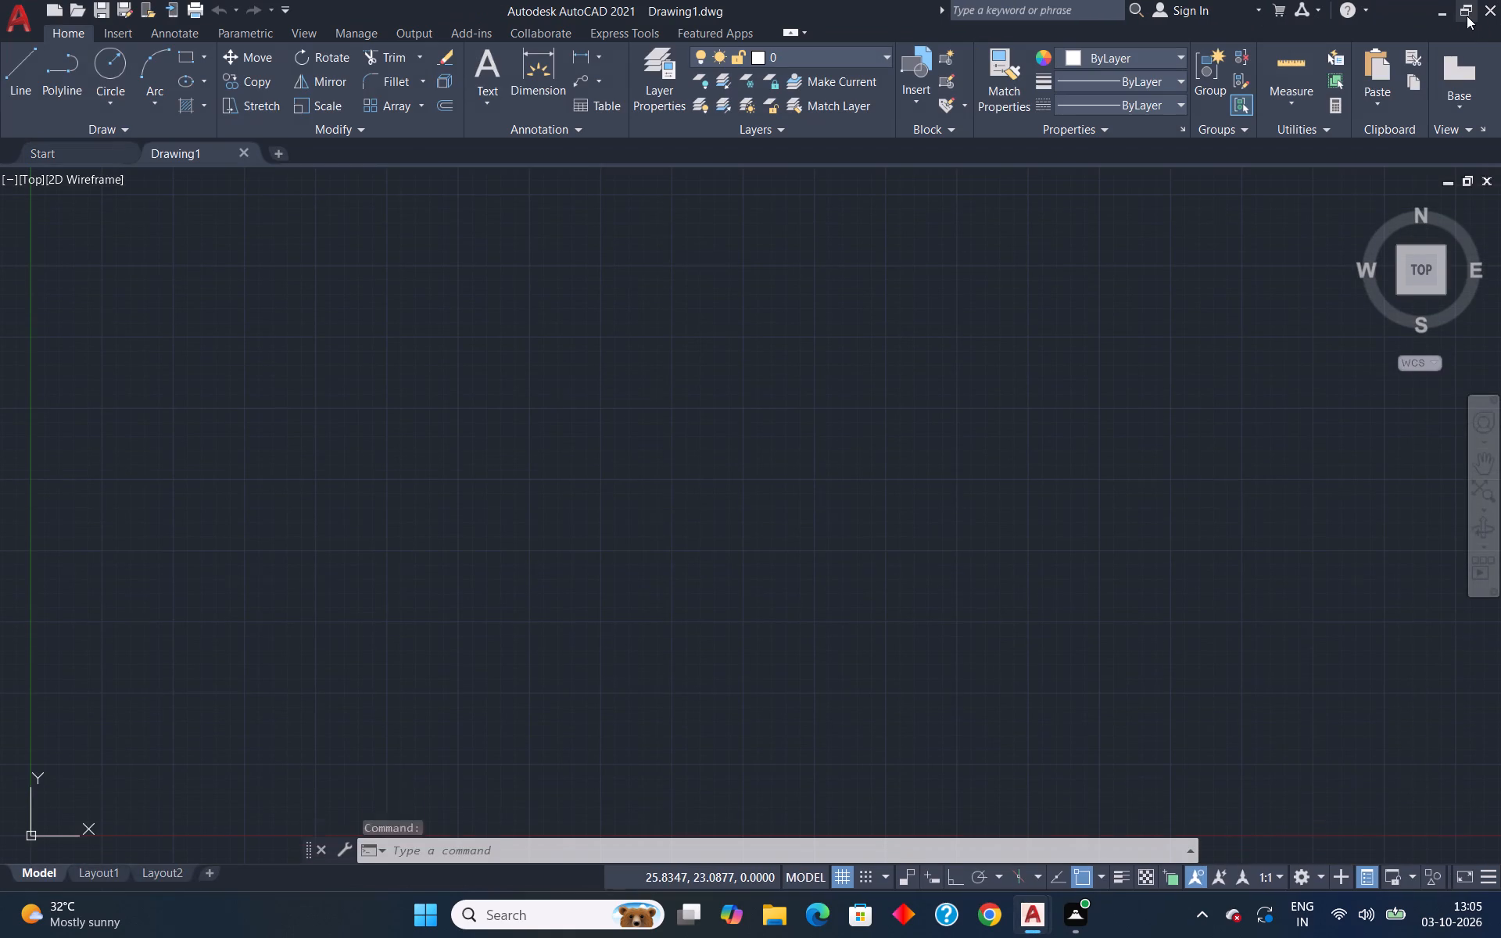
Set the drawing units' length type to Engineering with precision 0'-0.00".
text(units)
key(Return)
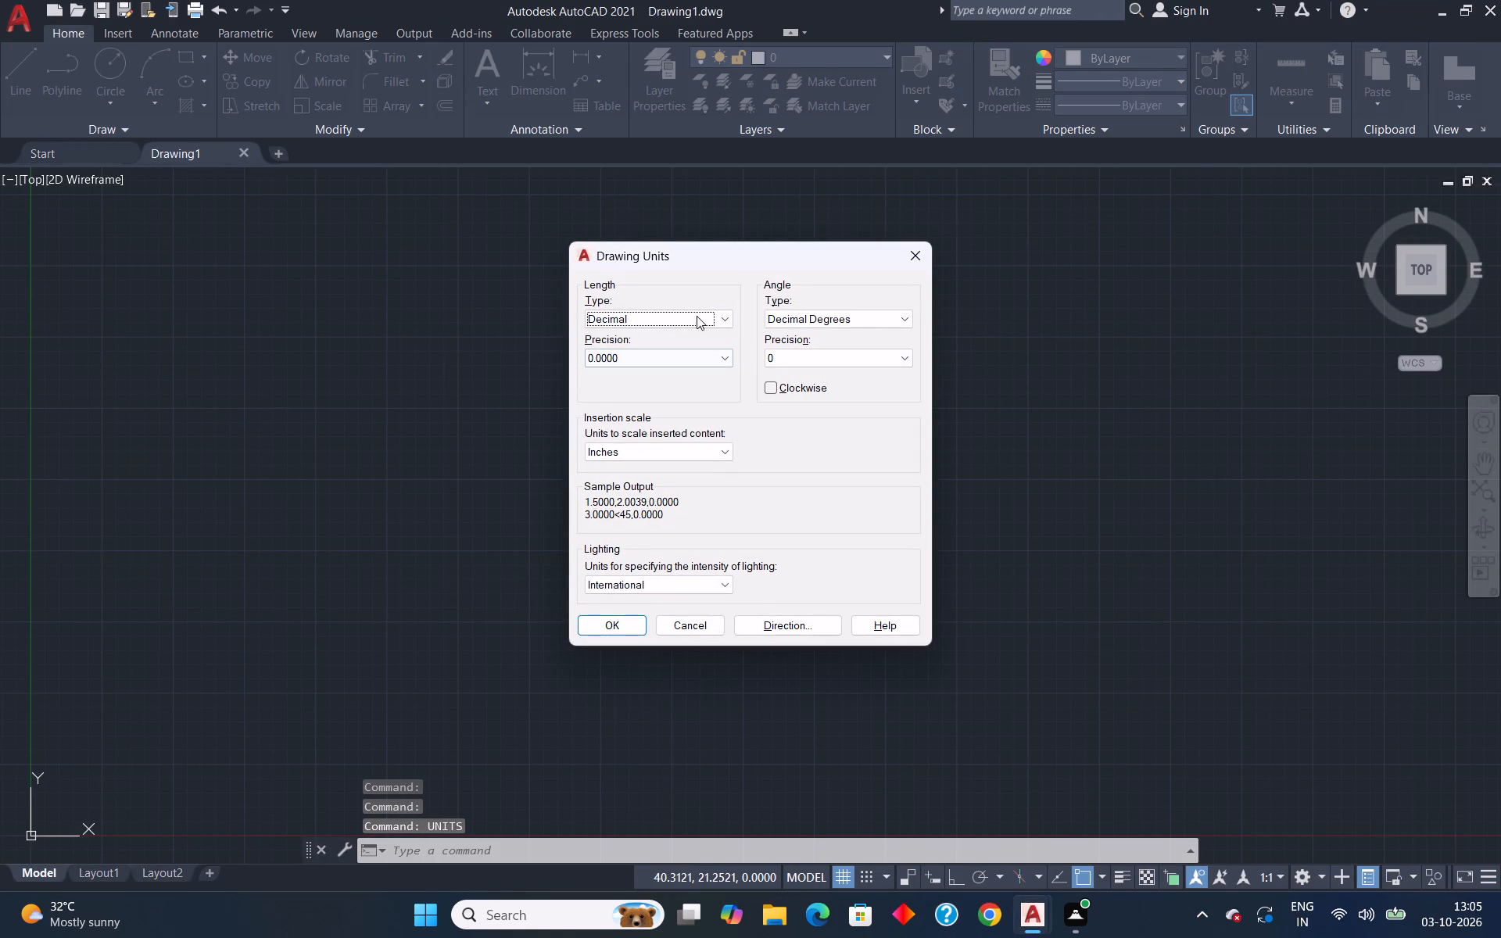
click(662, 315)
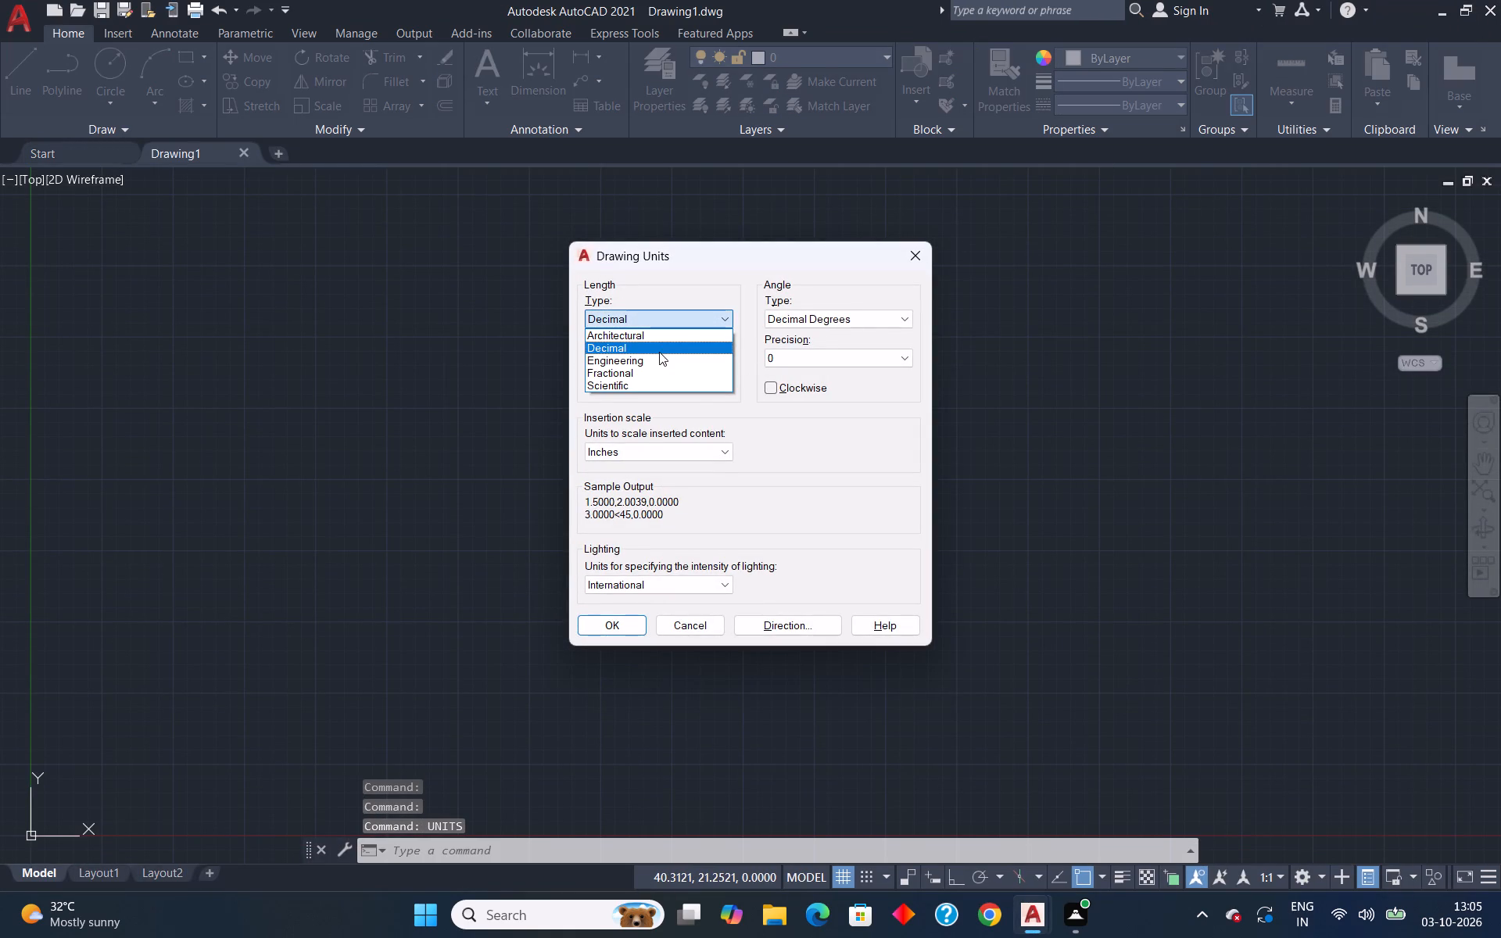
click(661, 362)
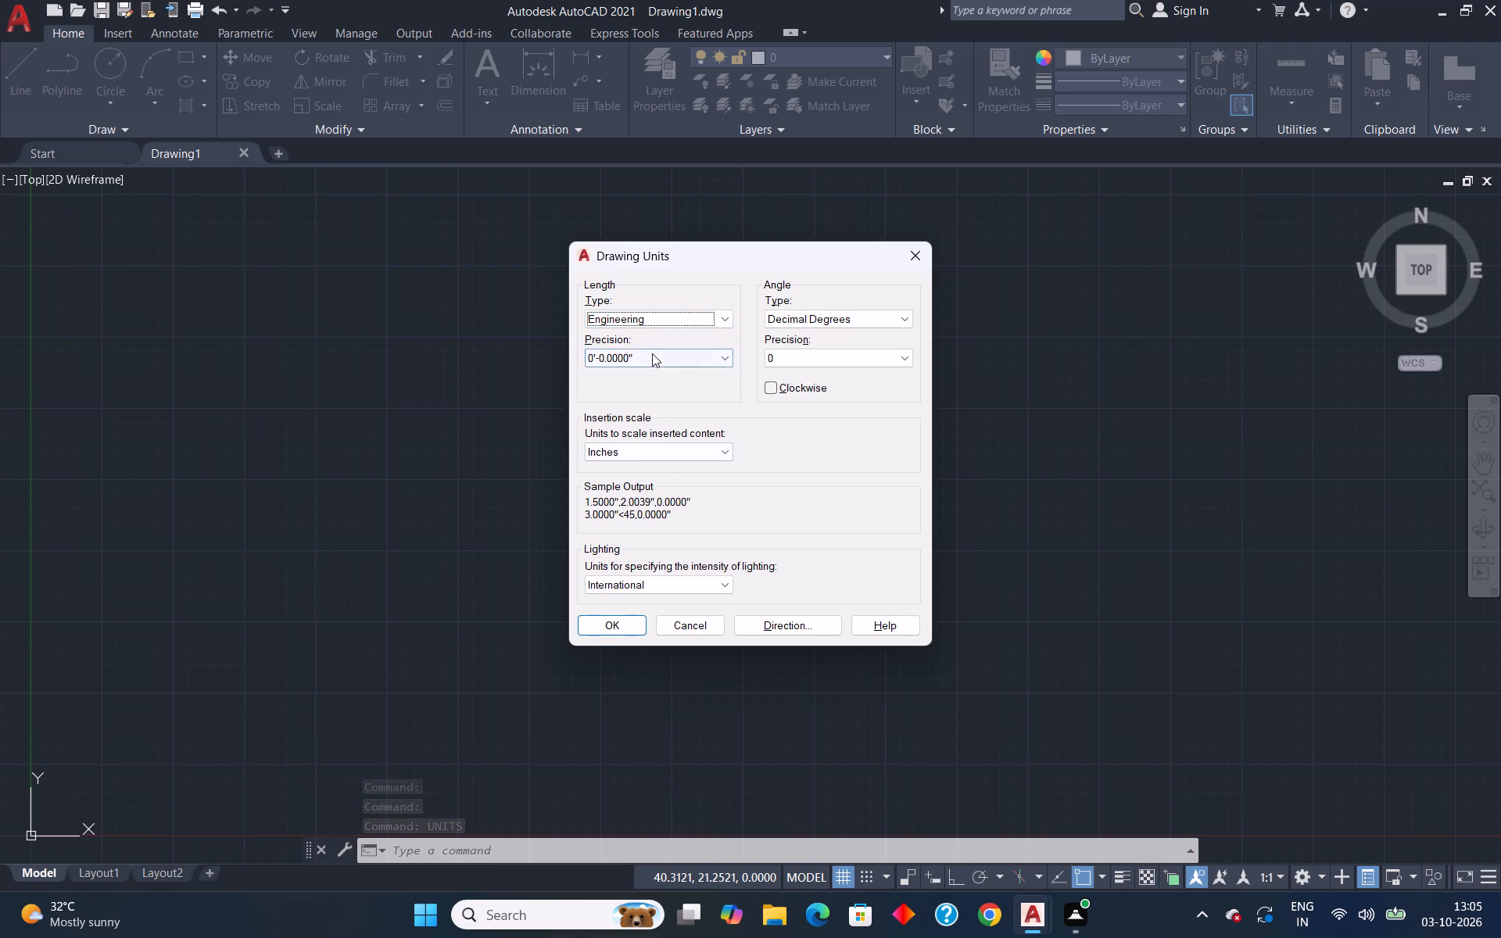
click(652, 353)
click(629, 397)
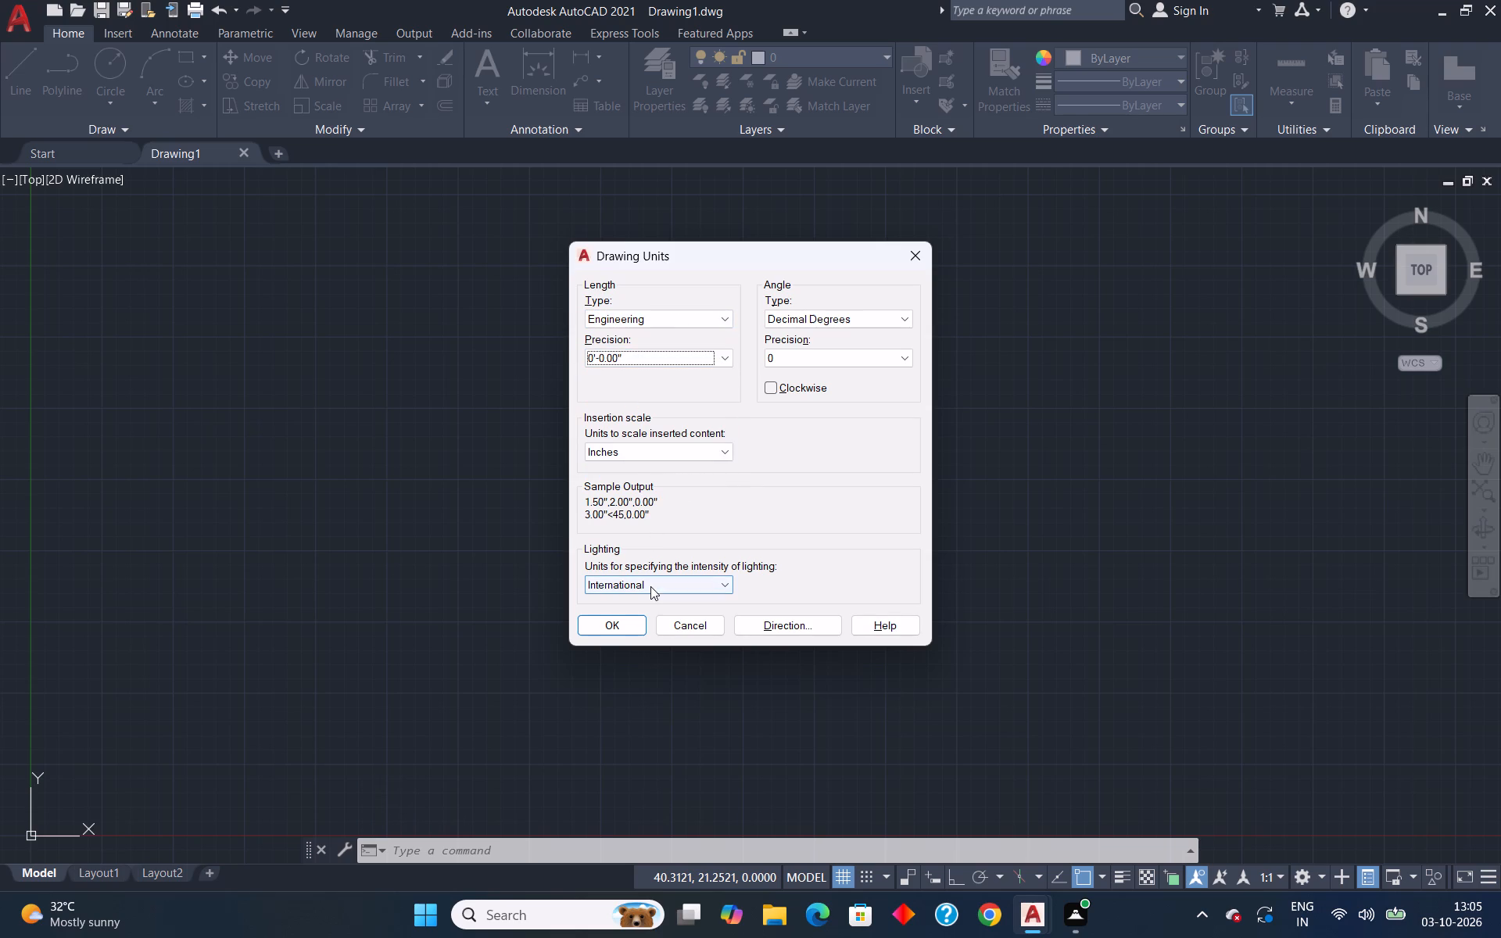
click(622, 633)
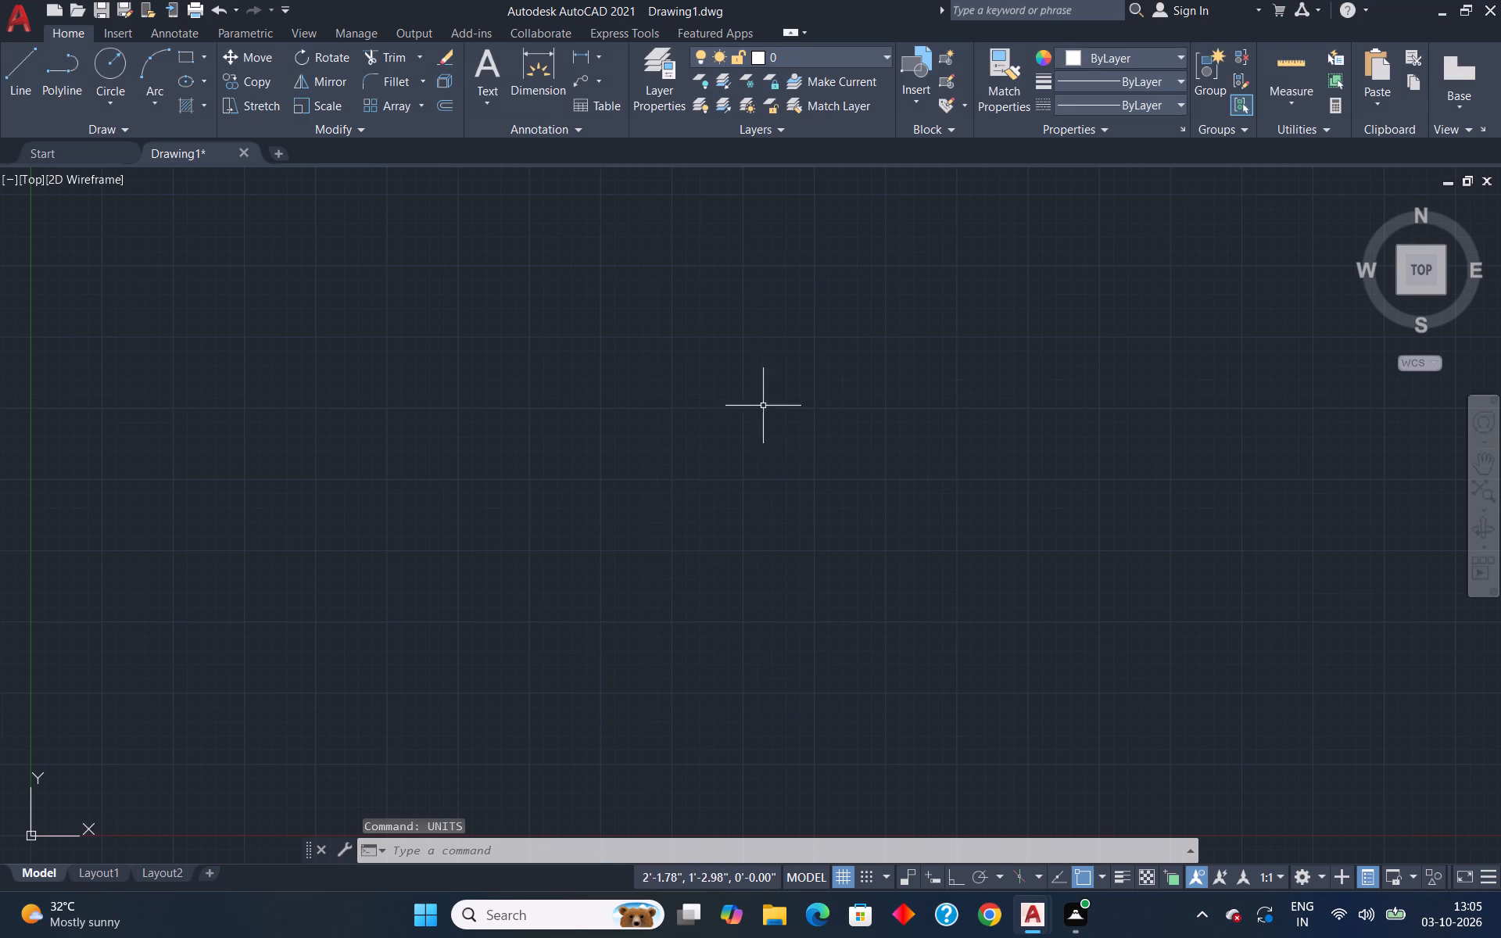
Draw a 43' horizontal line near the origin with Ortho on.
scroll(774, 565, down, 2)
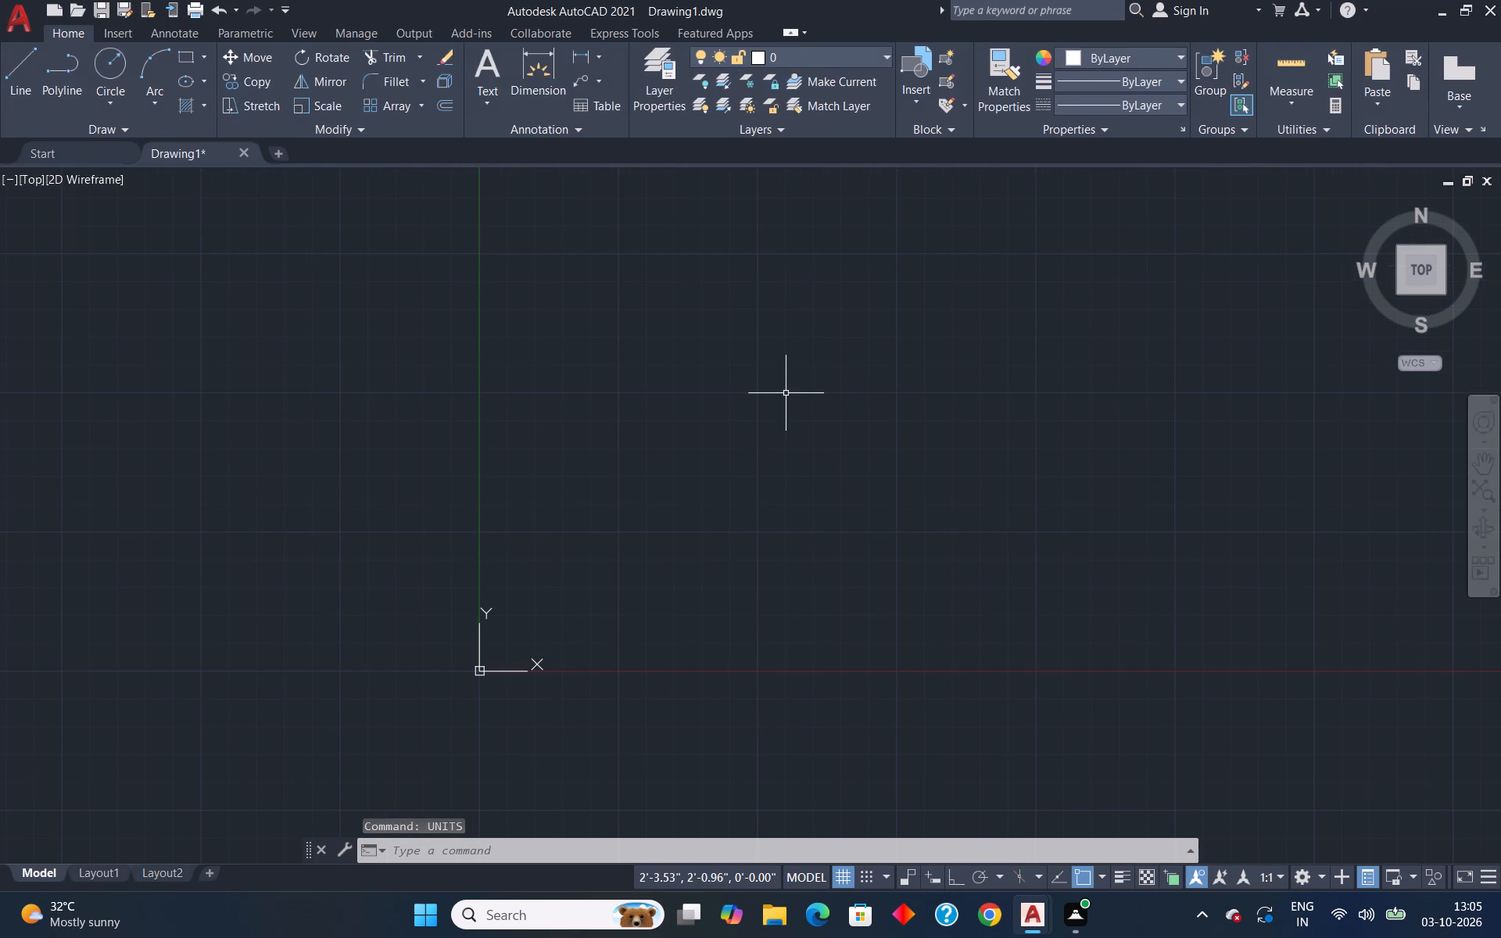
key(l)
key(Return)
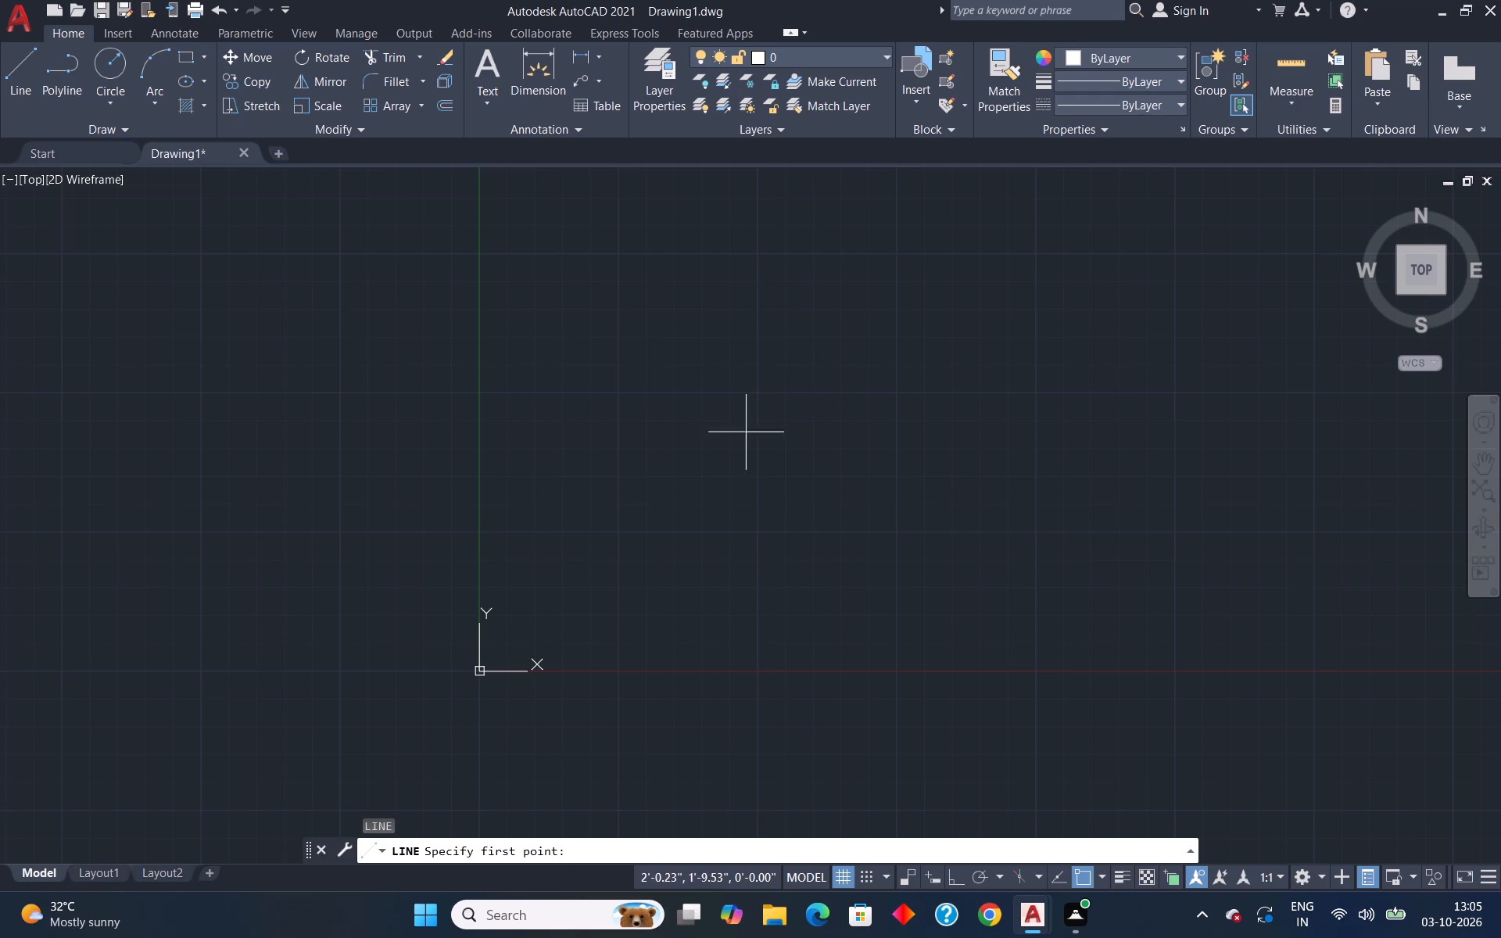
click(660, 266)
key(F8)
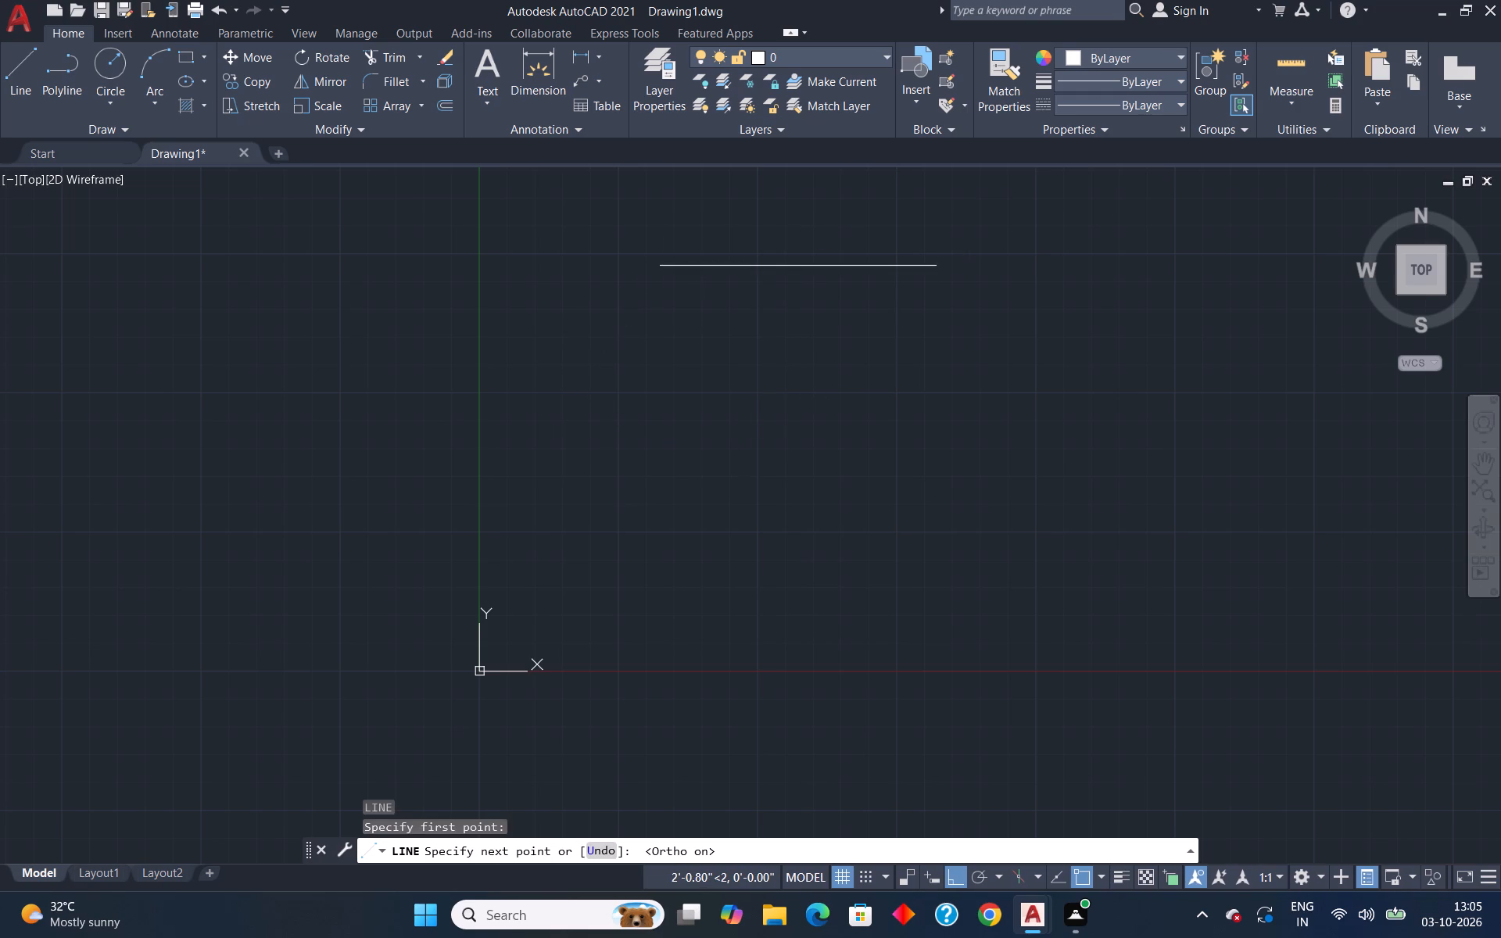
text(43')
key(Return)
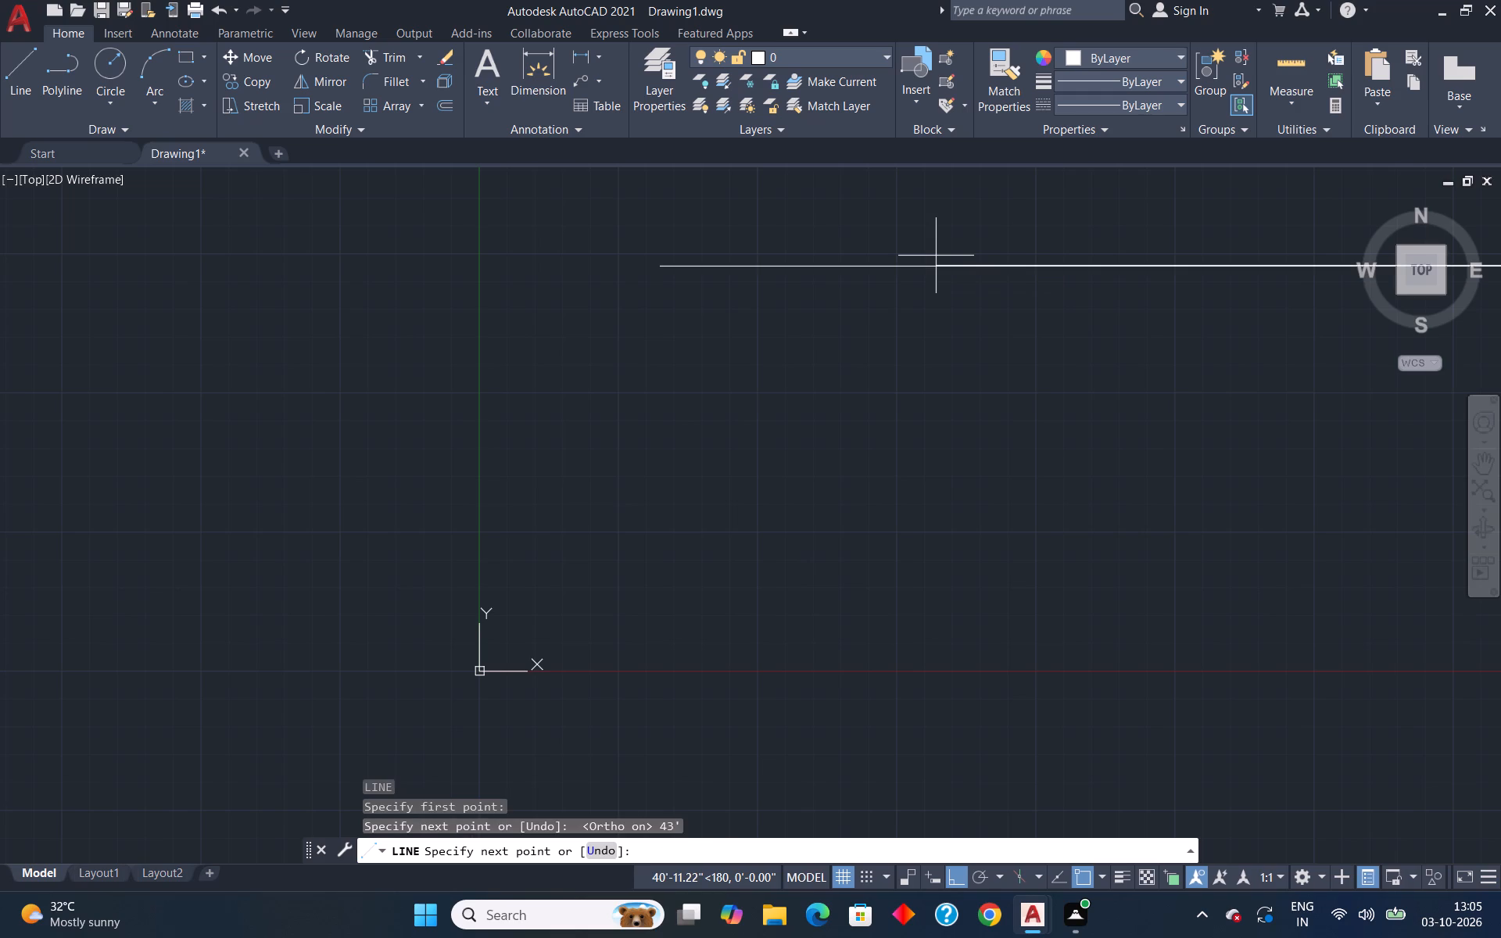
scroll(945, 263, down, 5)
scroll(907, 364, down, 4)
scroll(876, 431, down, 6)
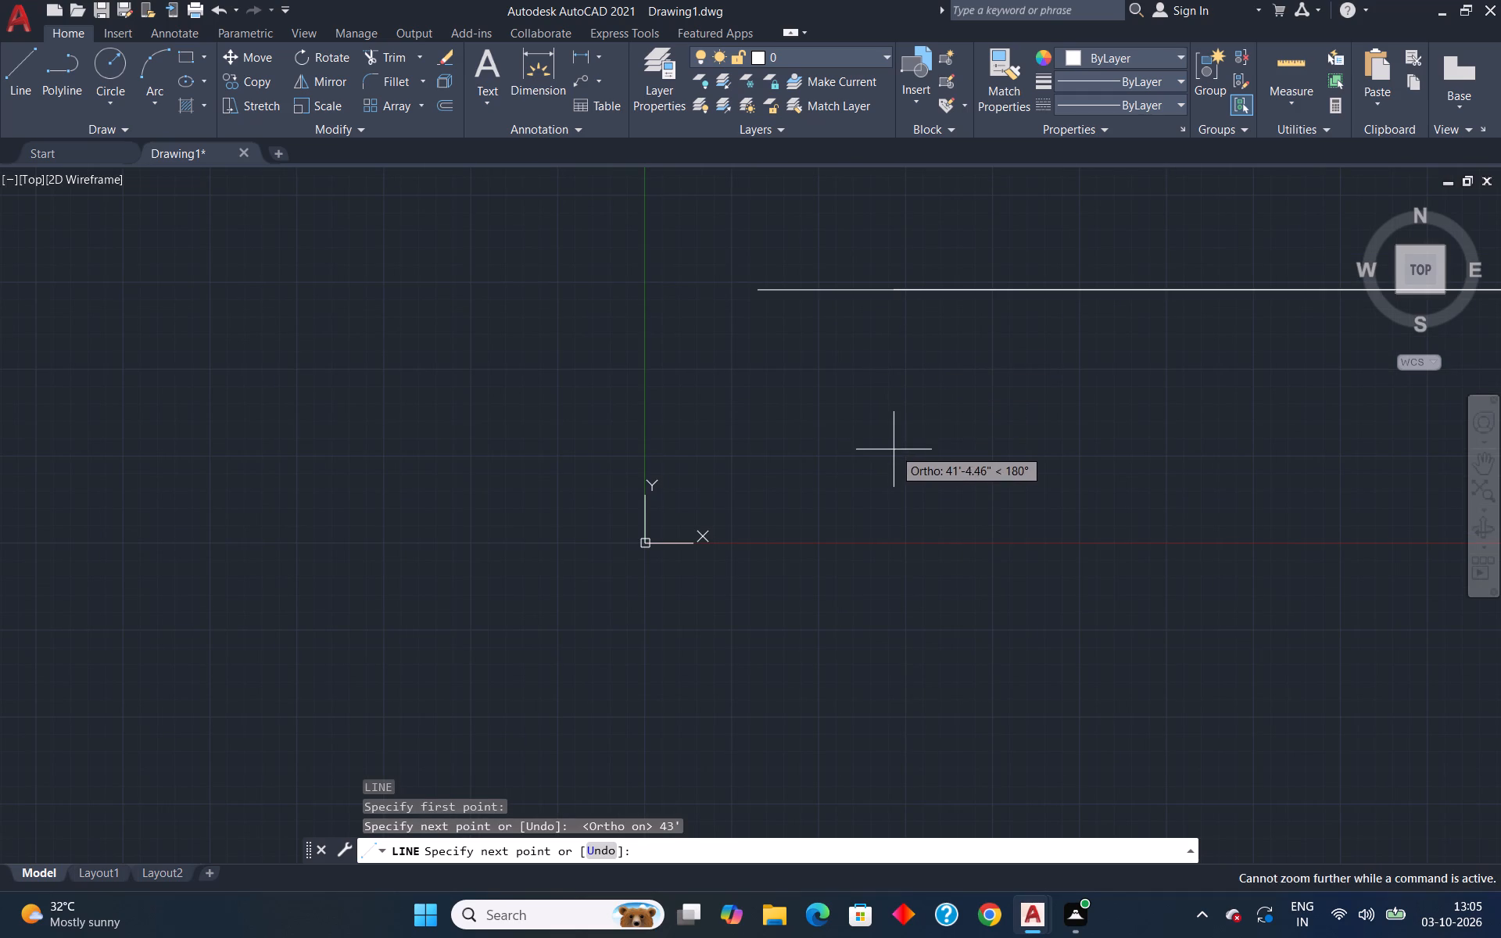
key(Escape)
Move the 43' line by its midpoint straight up to about Y = 96'-8".
scroll(911, 439, down, 2)
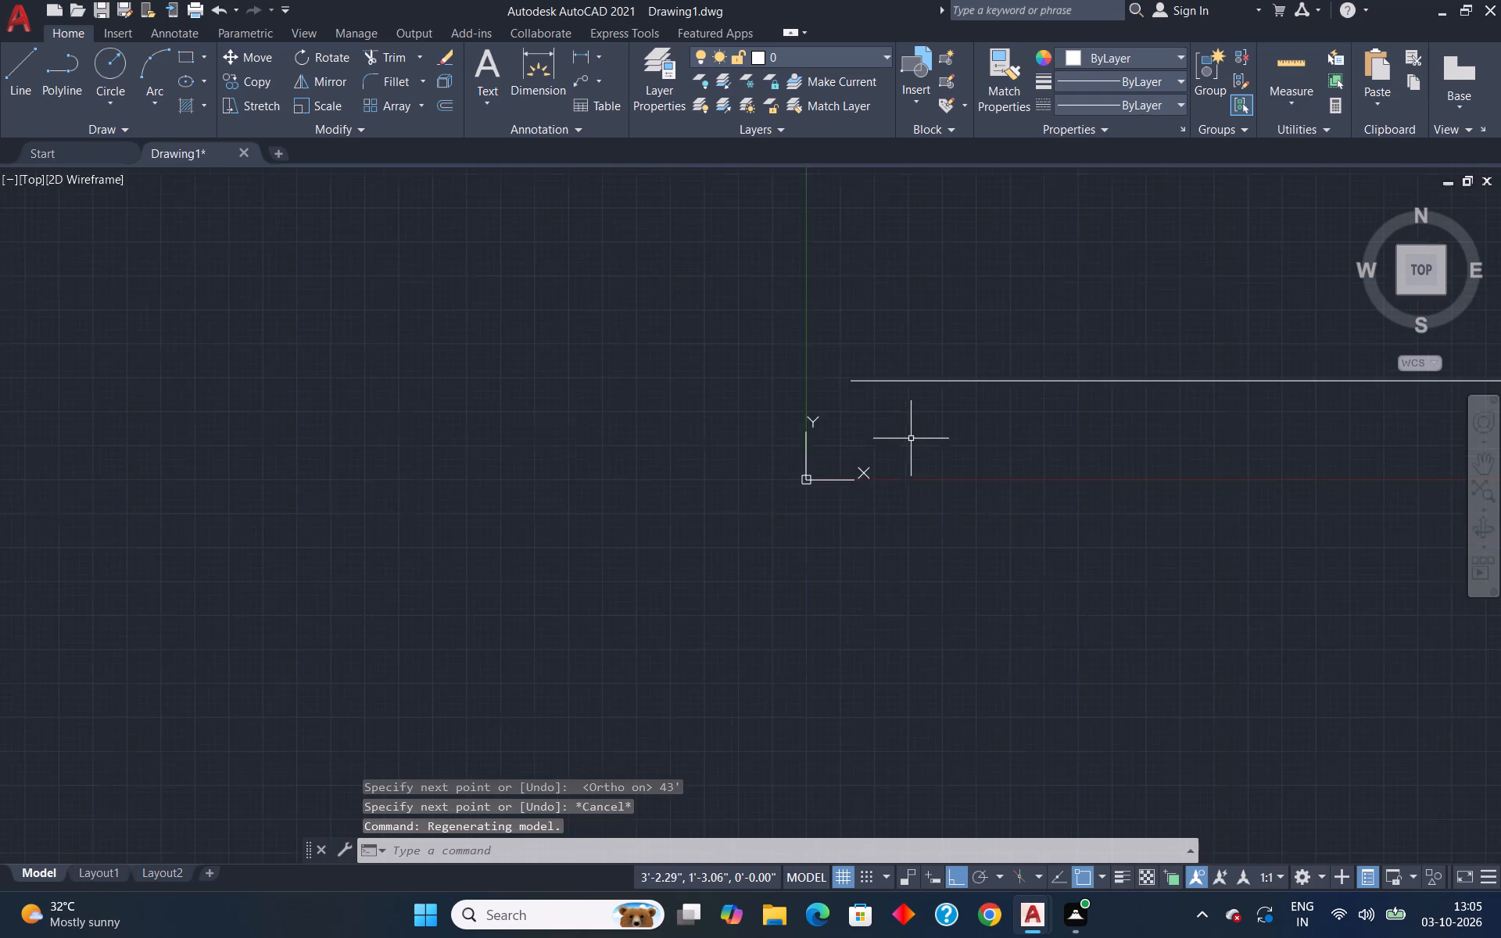
scroll(911, 439, down, 5)
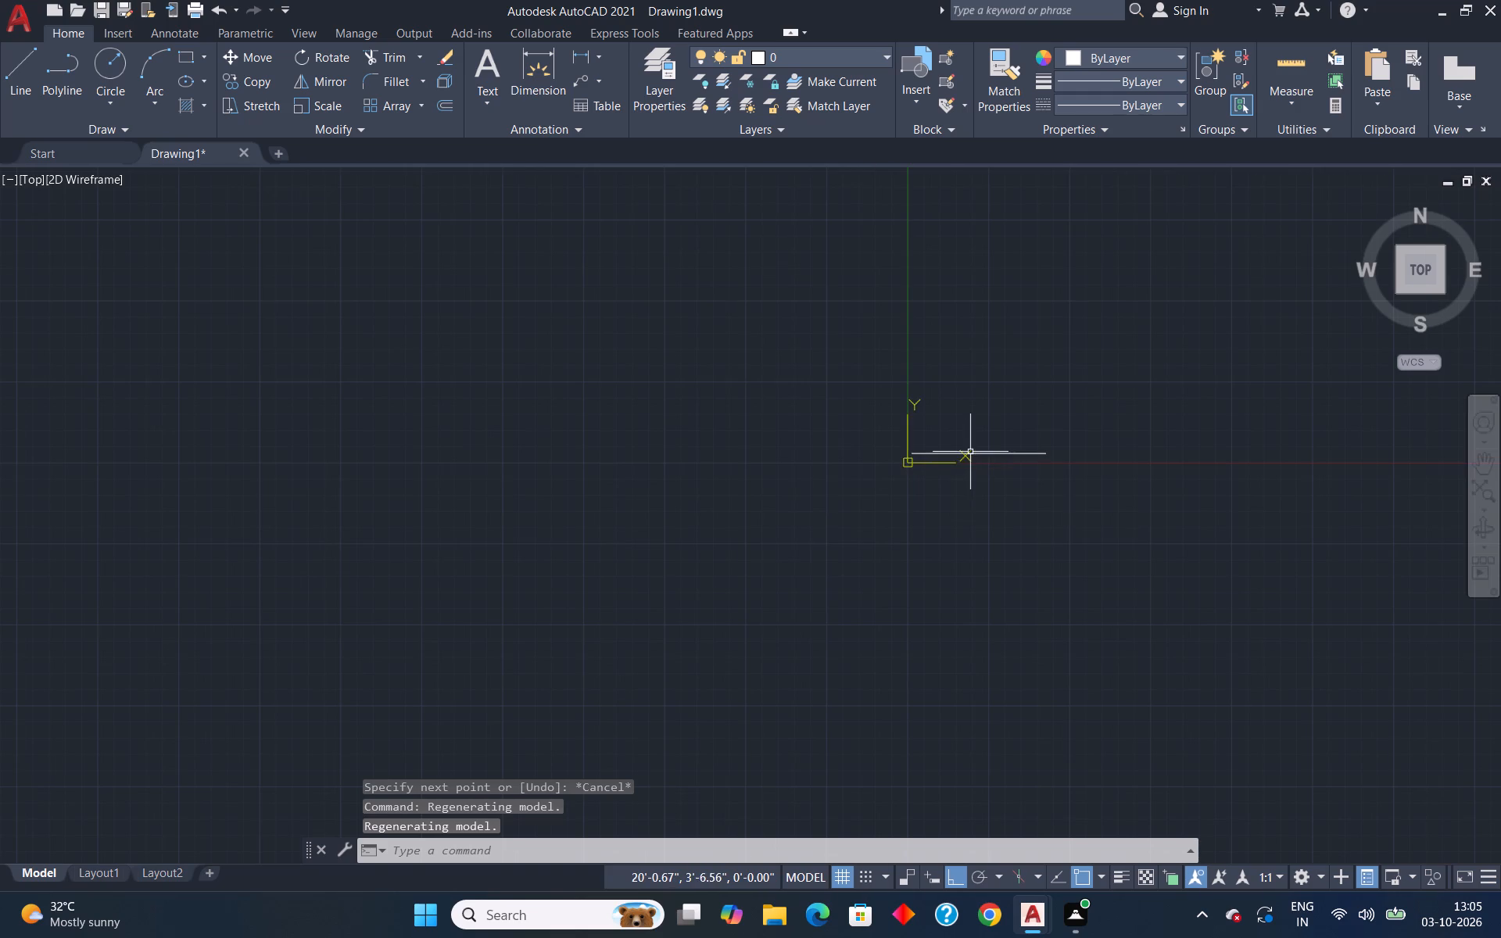
scroll(970, 452, up, 6)
scroll(938, 459, down, 4)
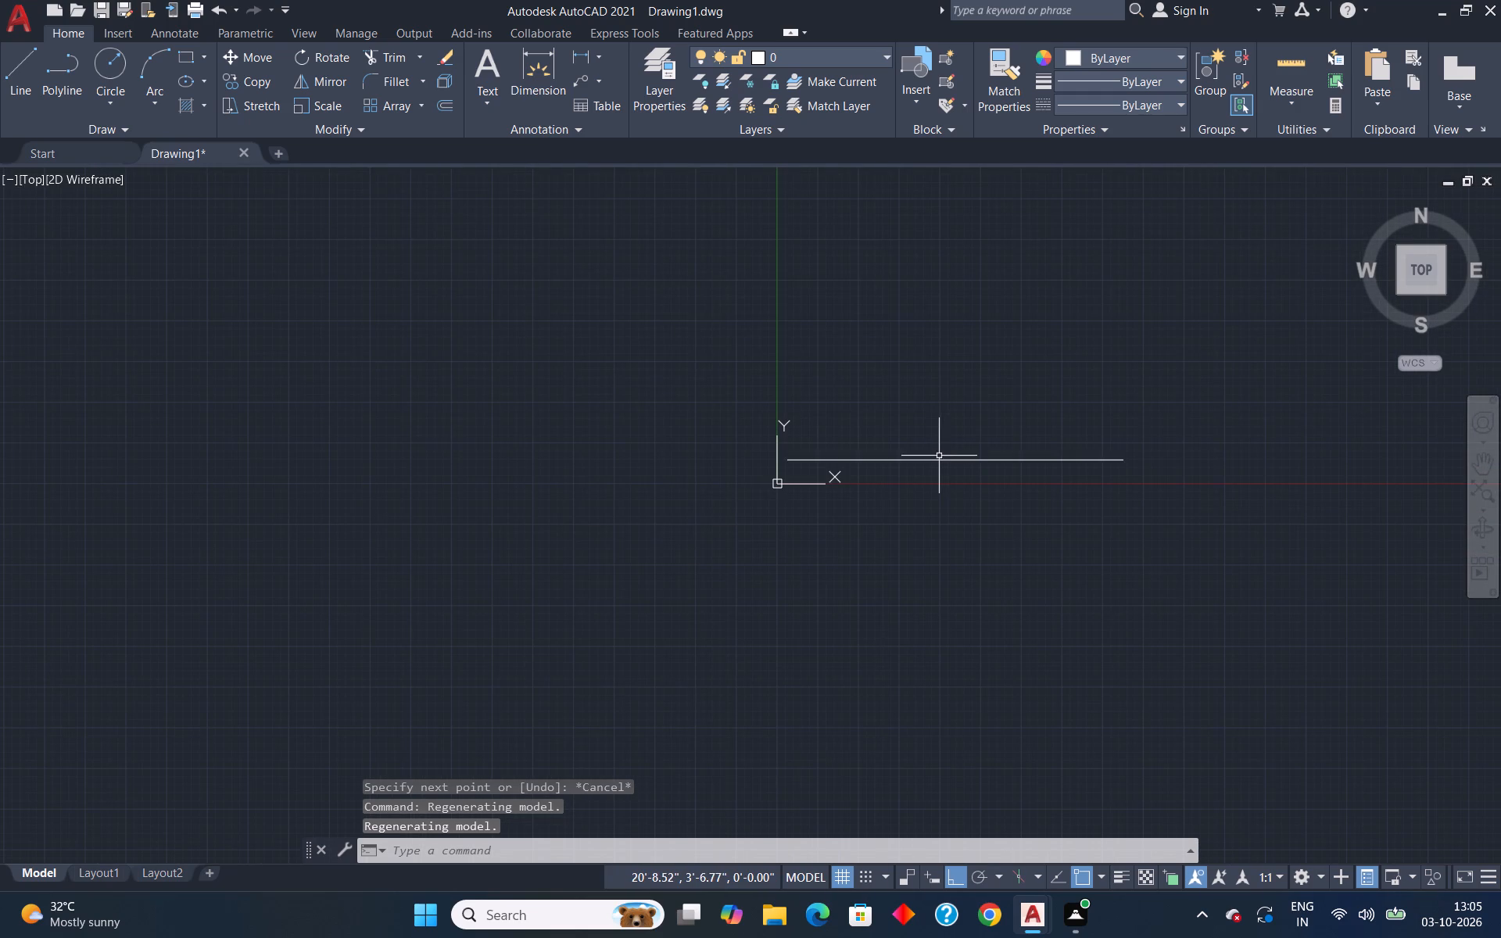
click(937, 460)
key(m)
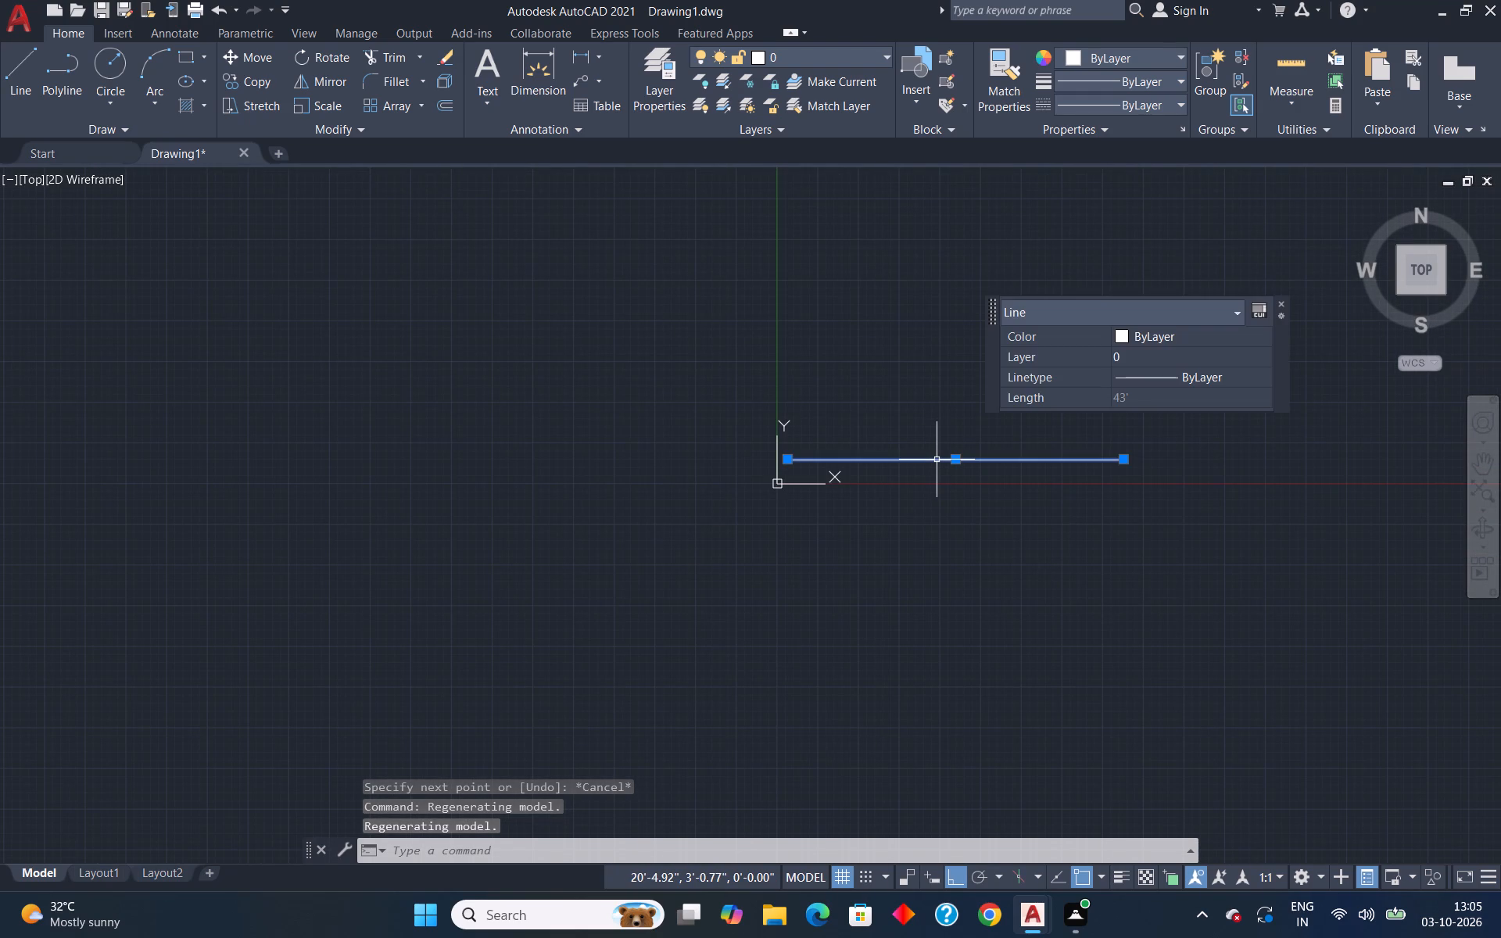
key(Return)
click(937, 460)
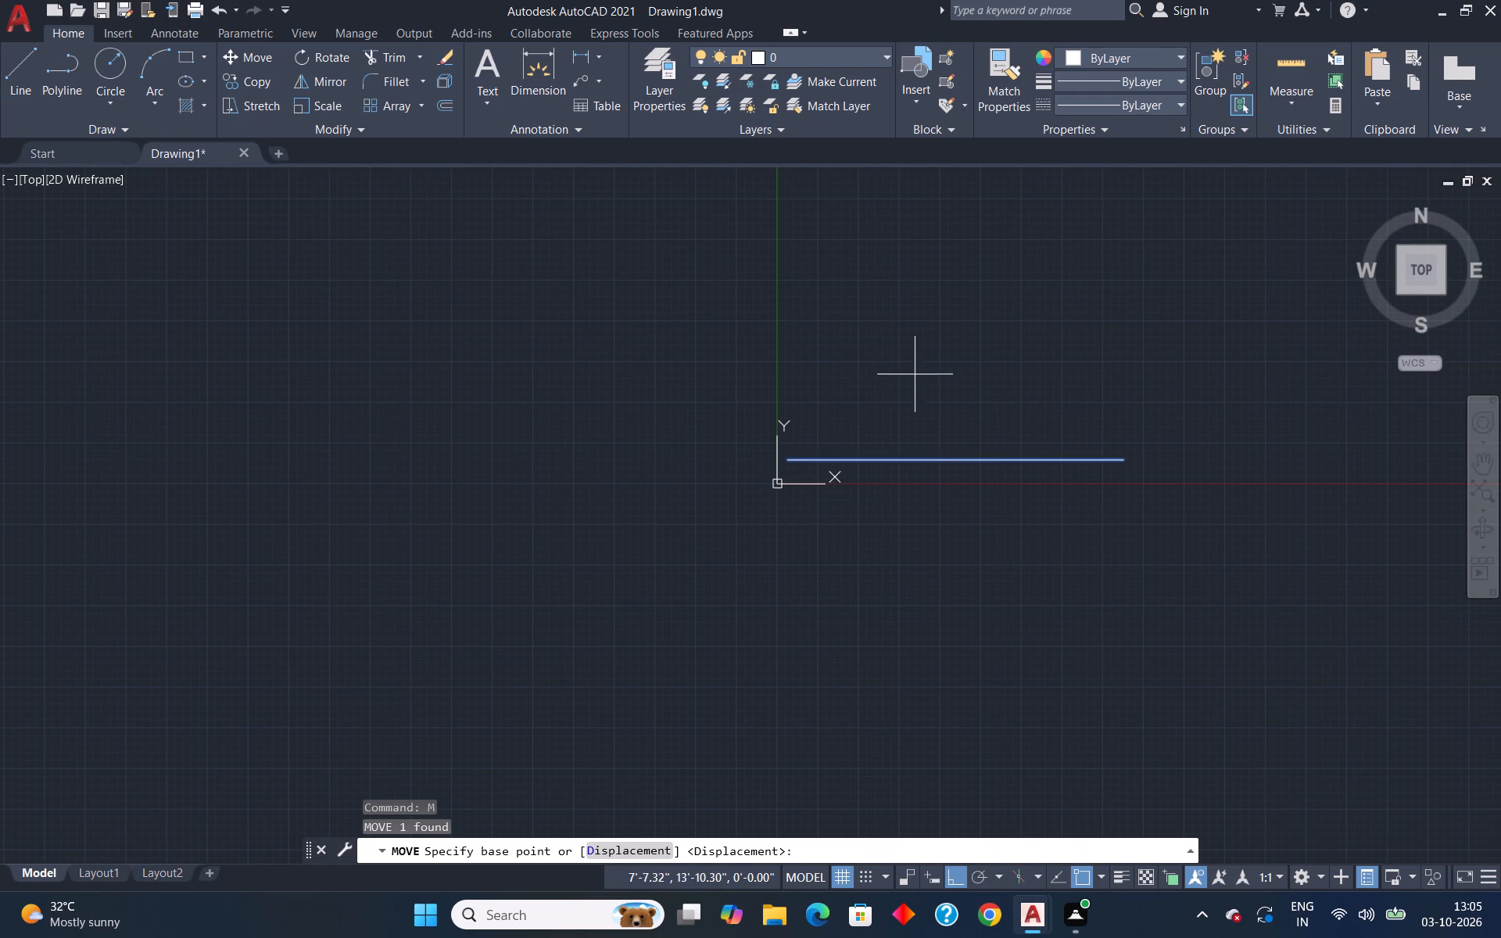
click(961, 457)
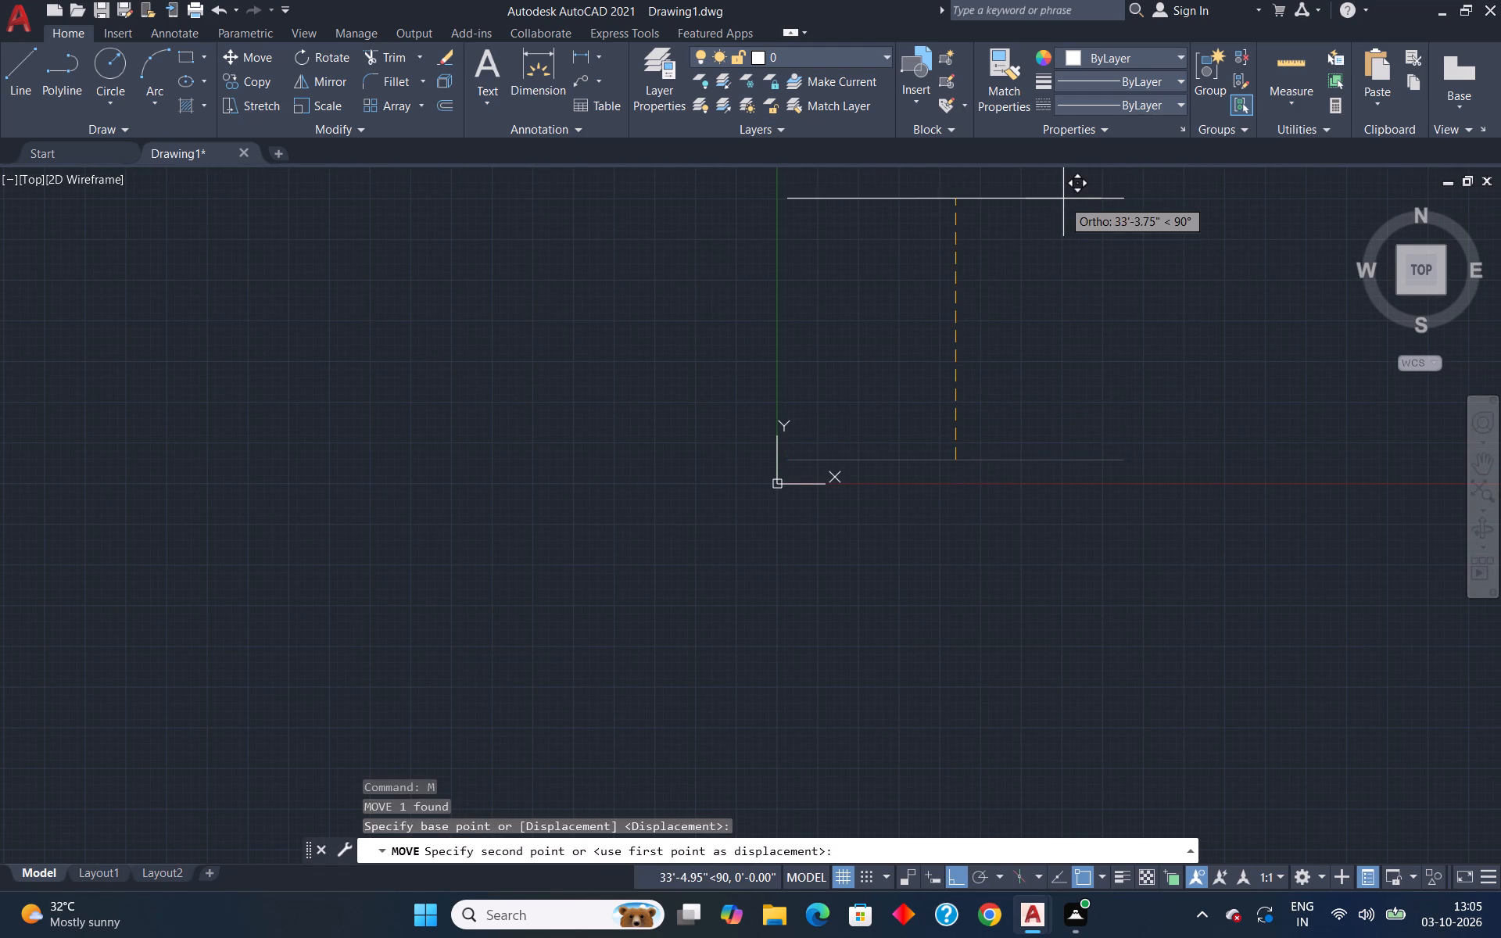
scroll(1077, 253, down, 5)
click(1018, 257)
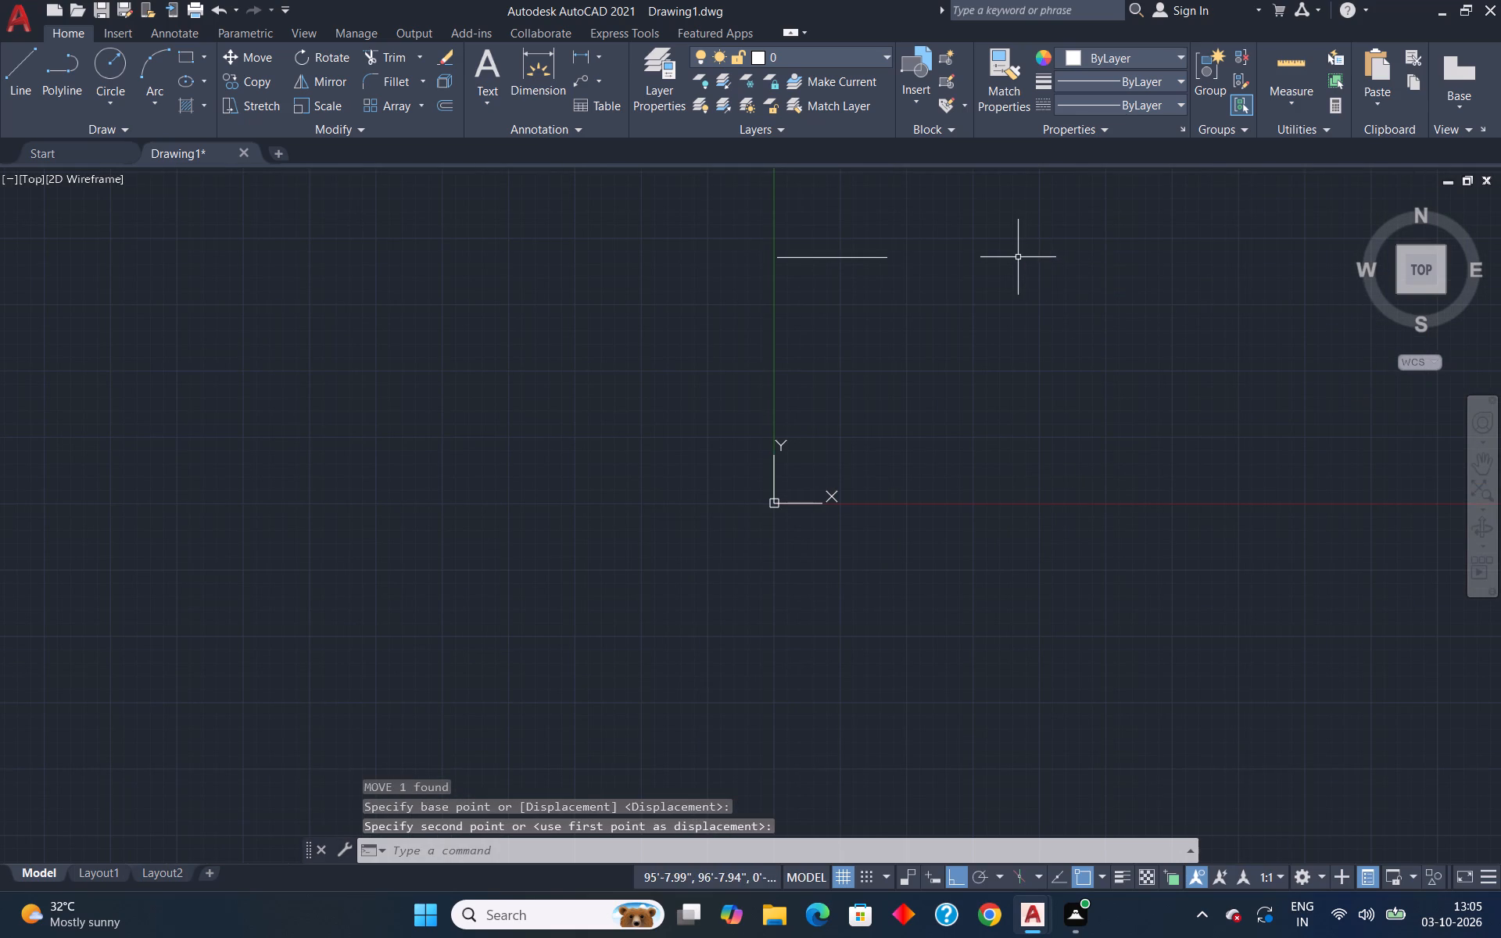
Move the 43' line by its midpoint about 38'-7" horizontally to the right.
scroll(873, 240, up, 3)
click(837, 312)
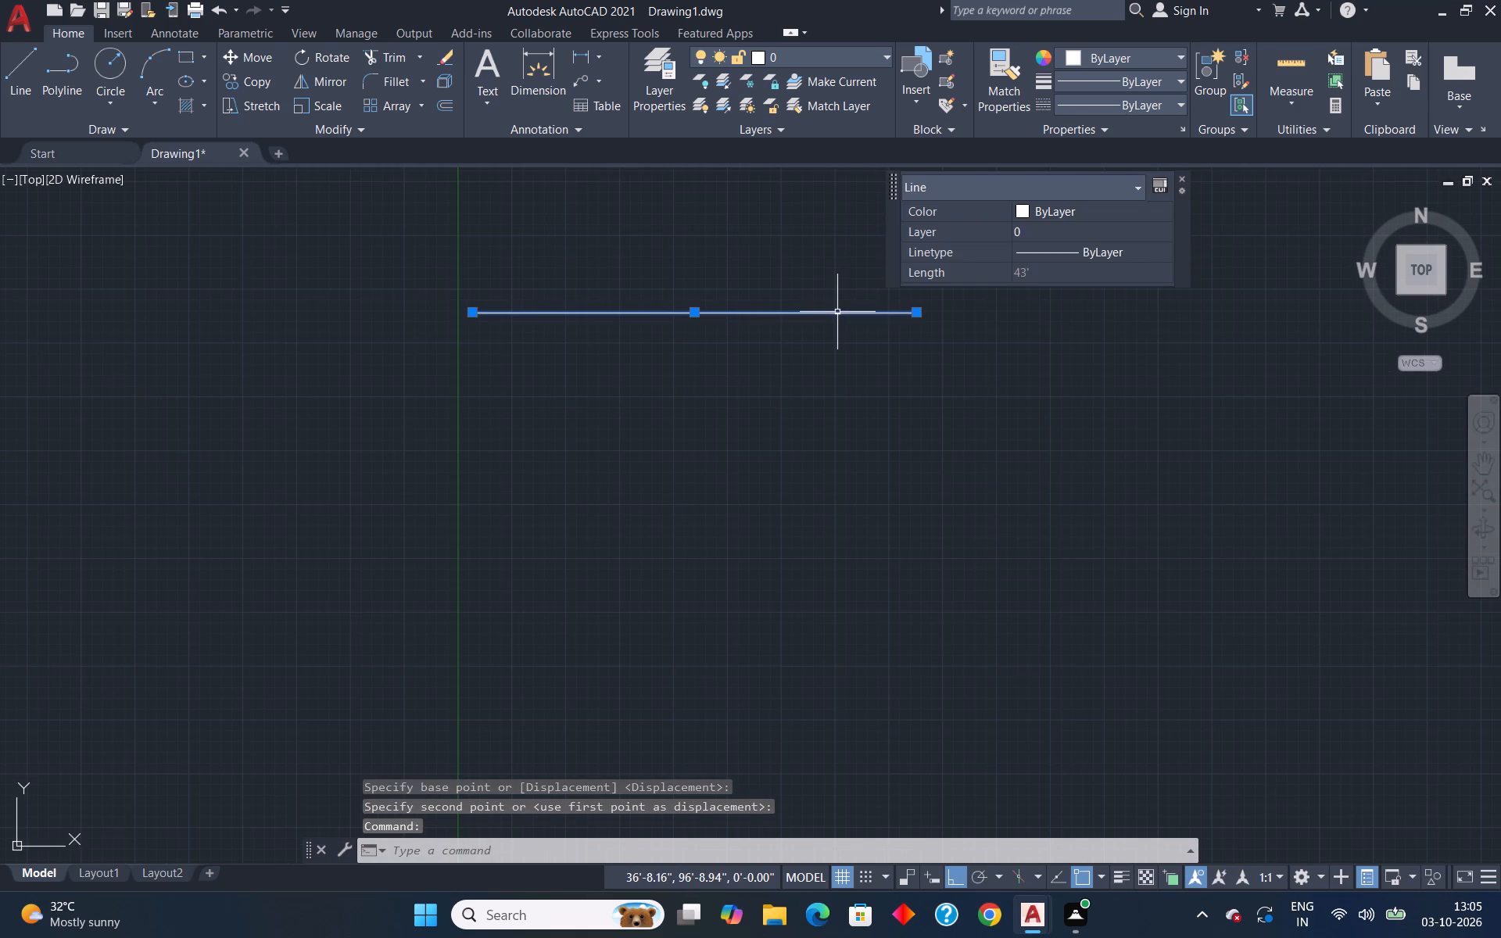
key(m)
key(Return)
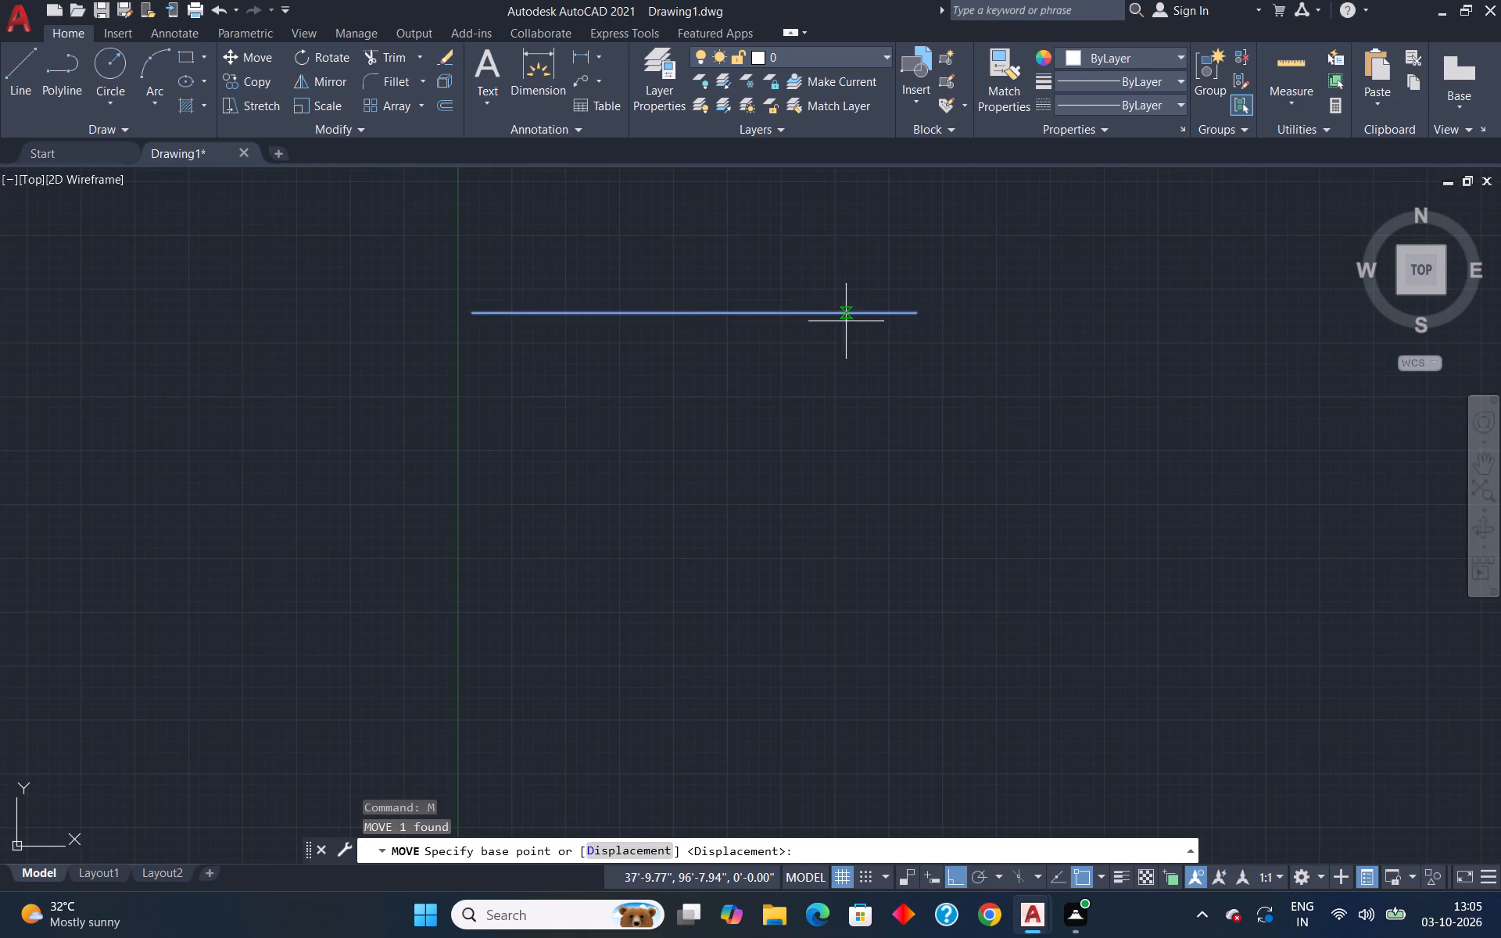
click(700, 315)
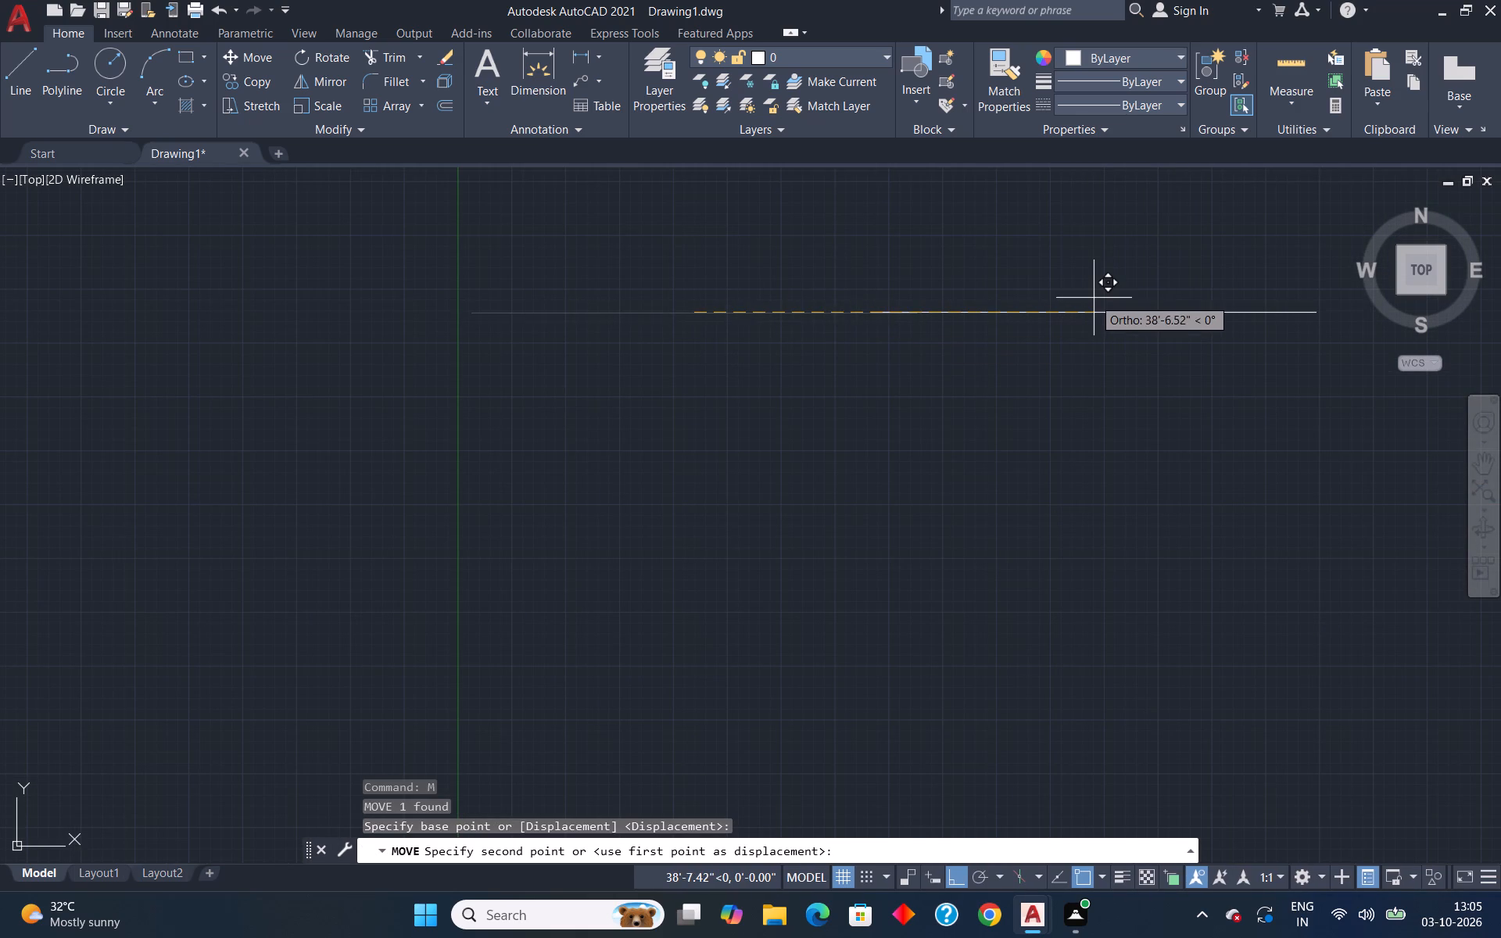
click(1094, 298)
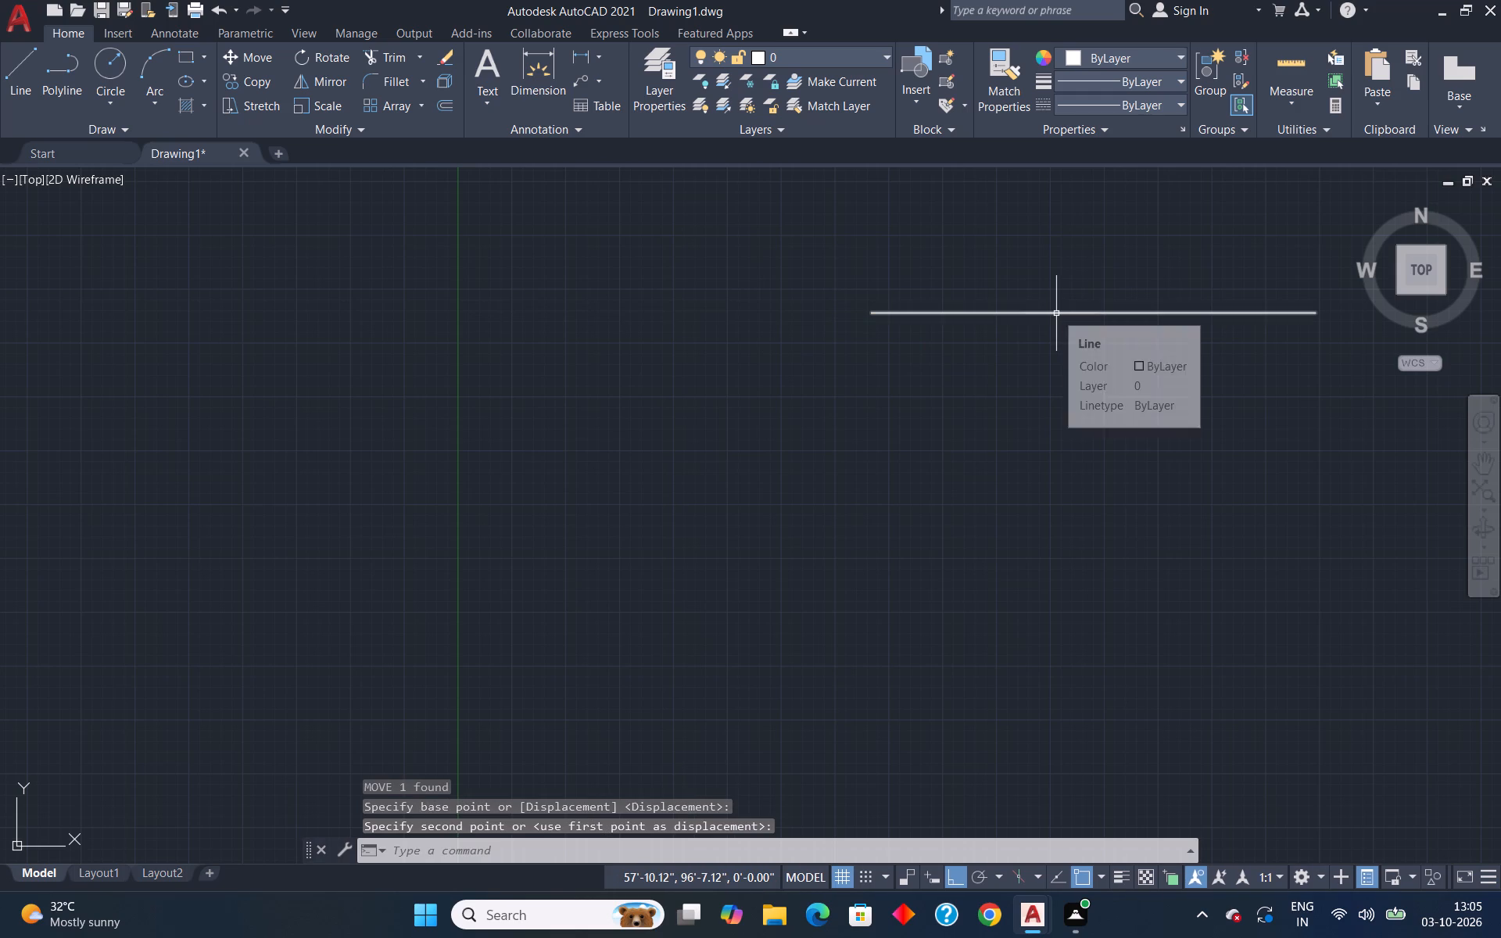
Draw a 49' vertical line downward from the left end of the horizontal line.
key(l)
key(Return)
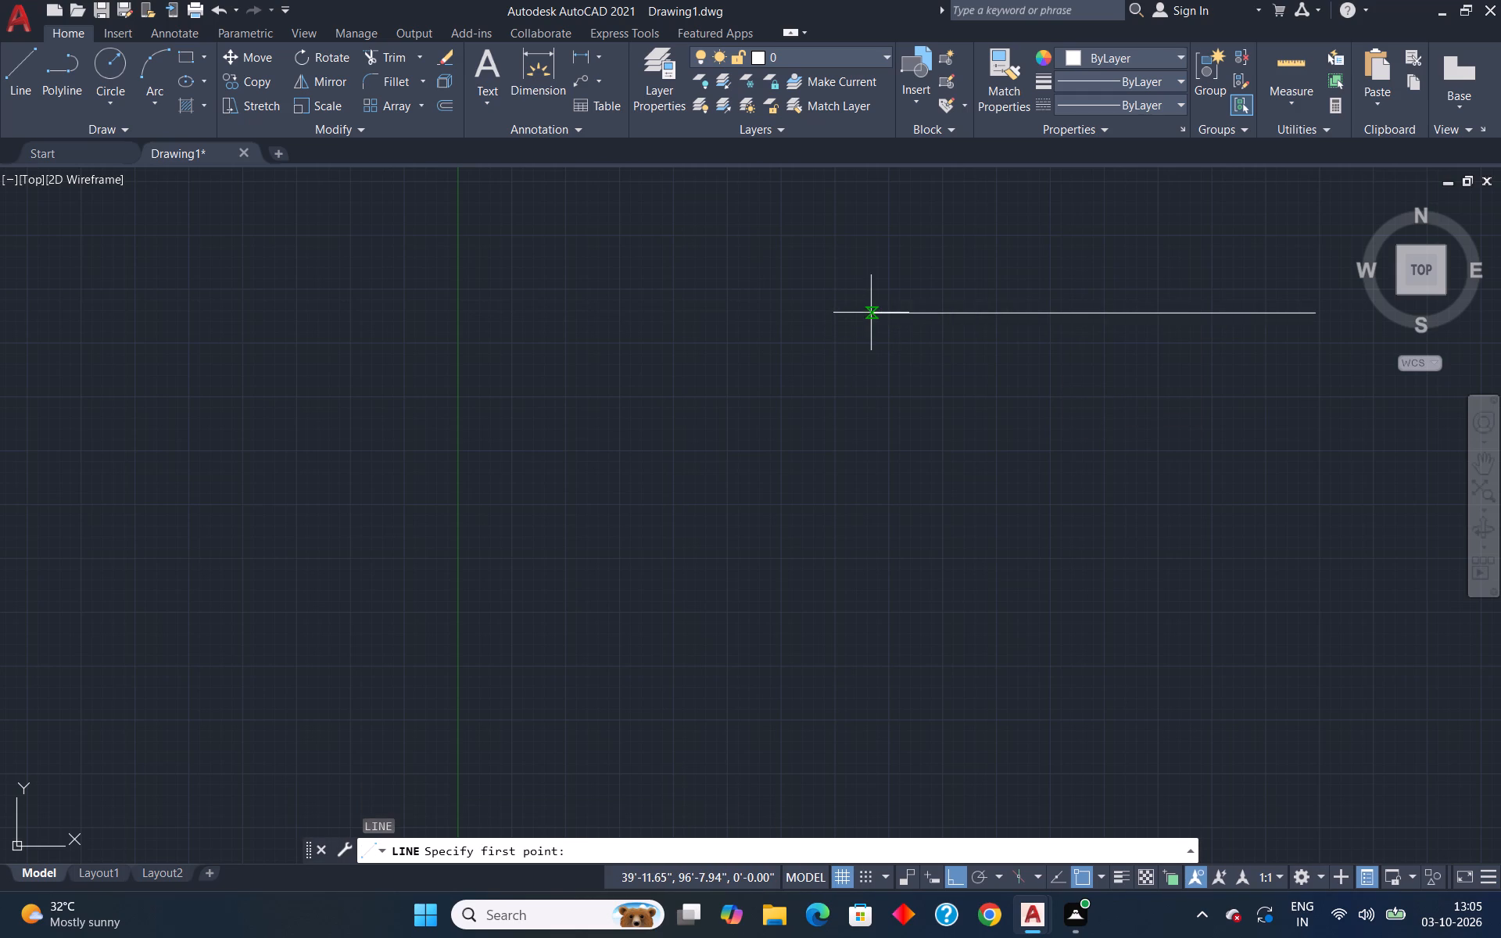
scroll(869, 307, up, 3)
click(871, 333)
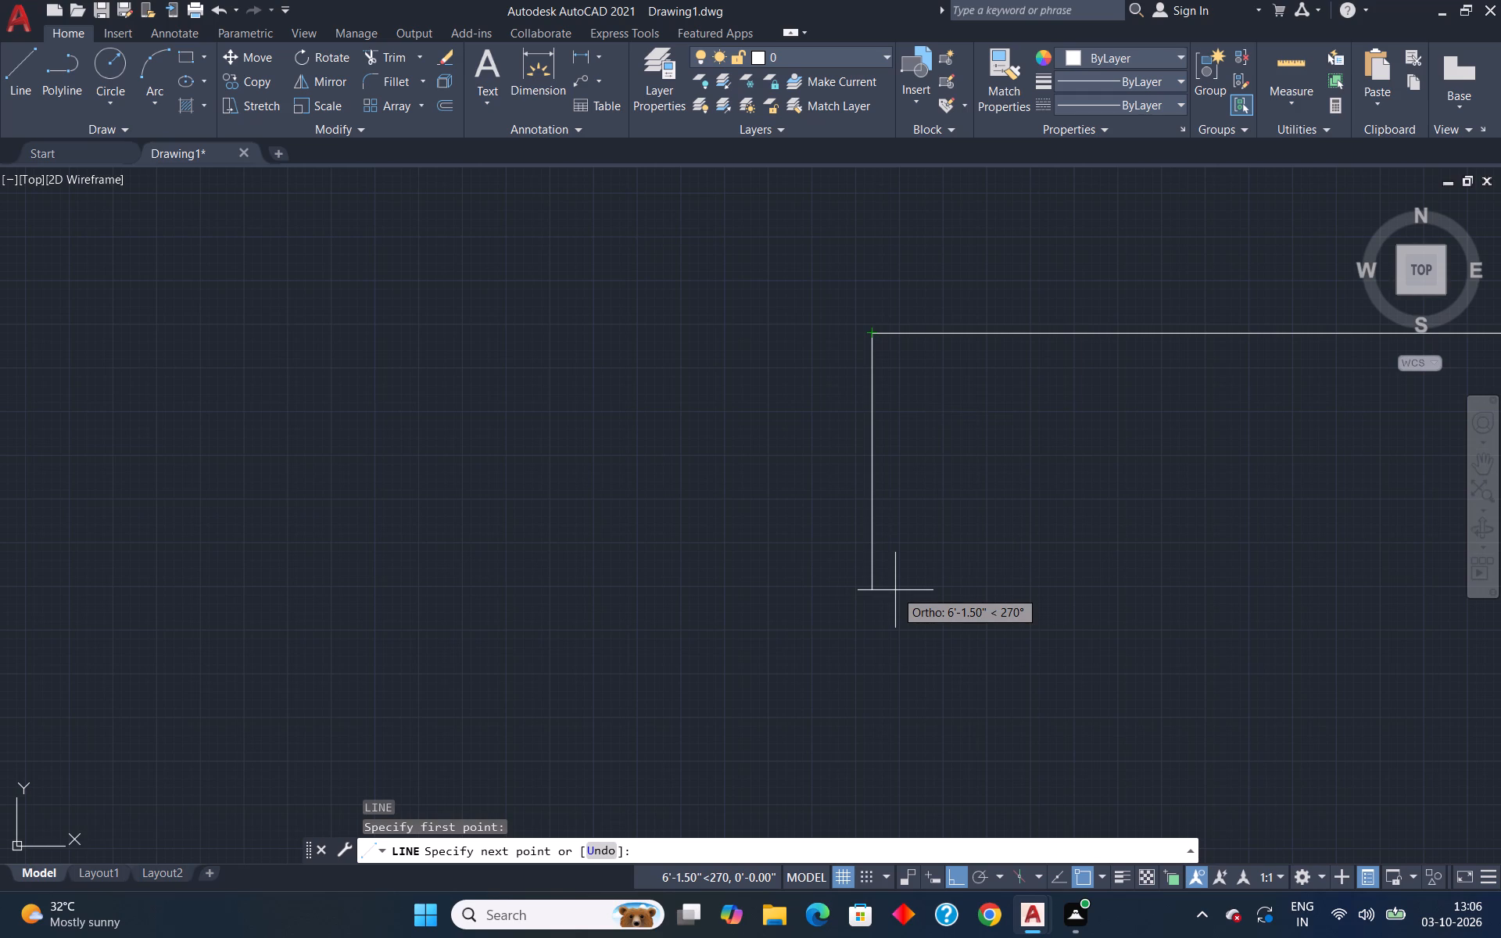
text(49')
key(Return)
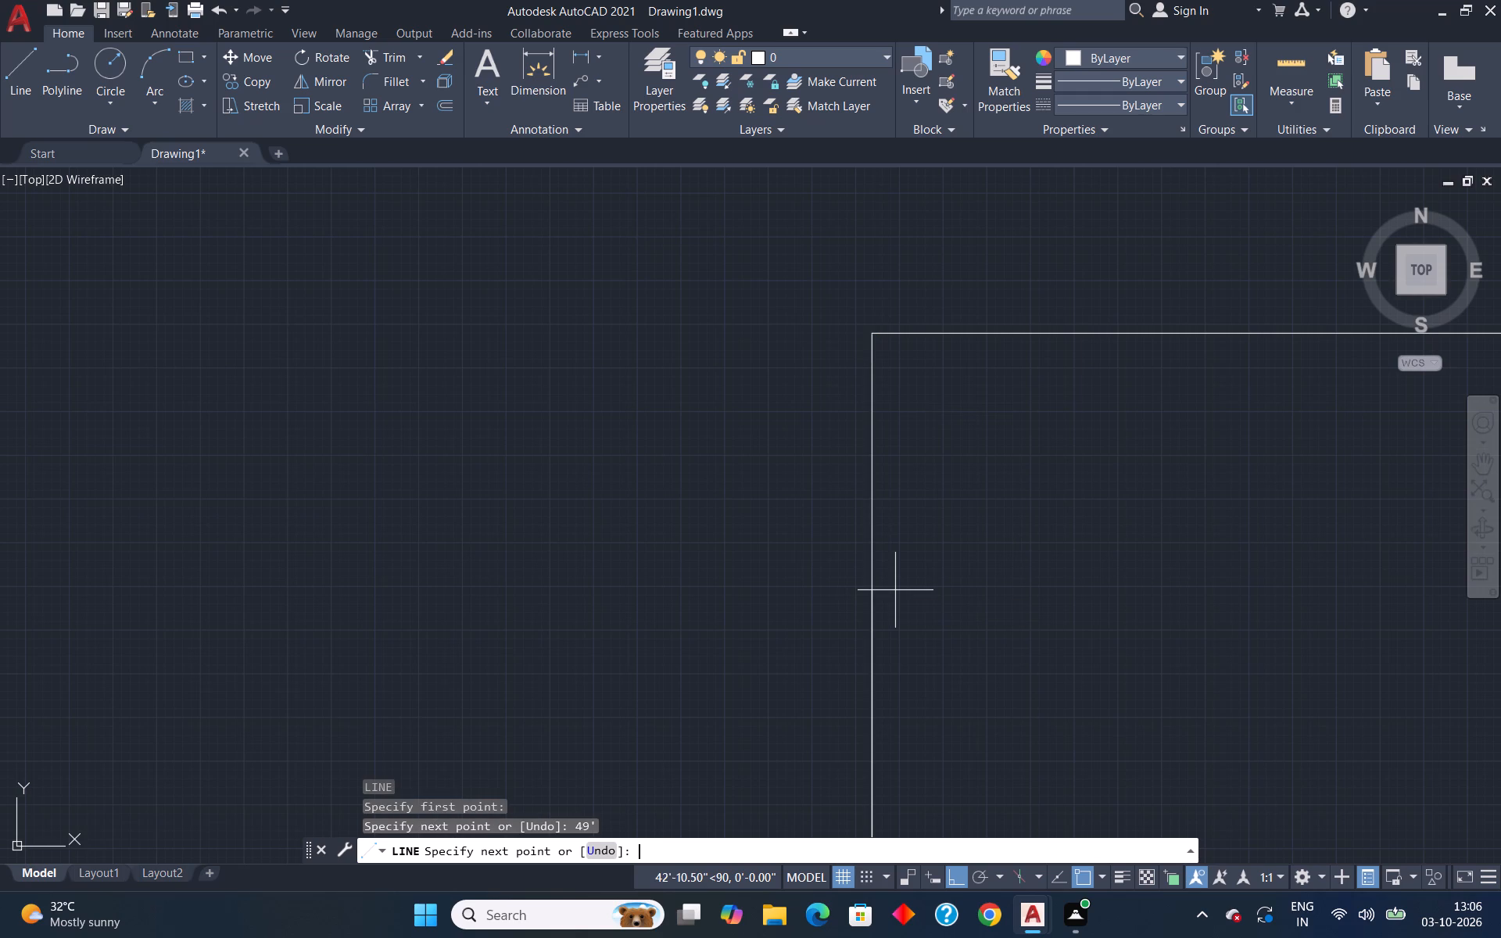
scroll(895, 589, down, 20)
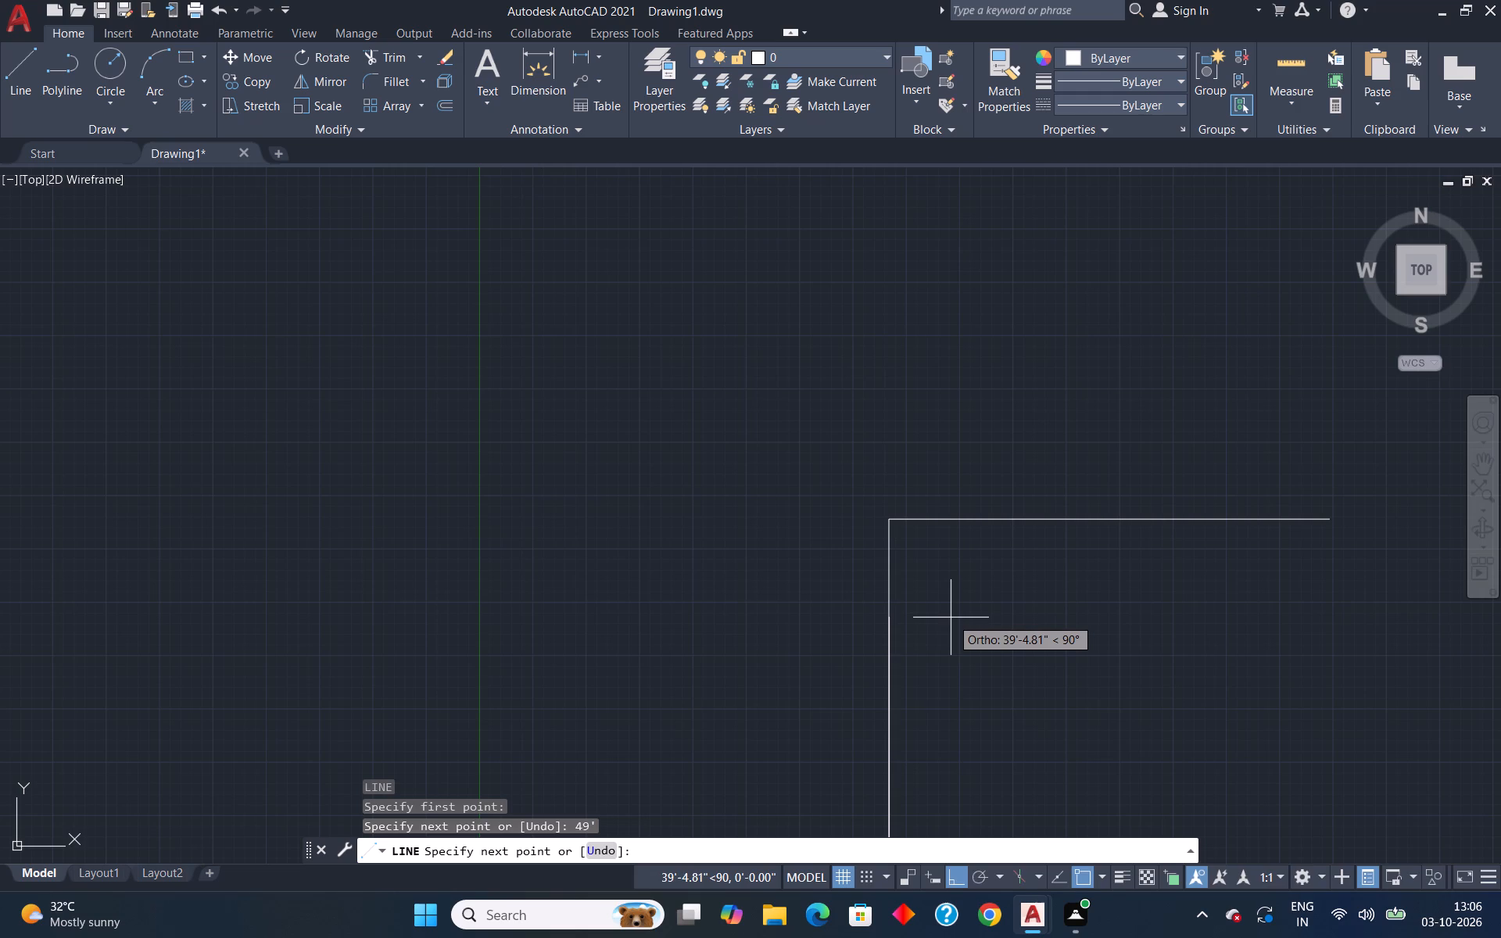
key(space)
Draw a horizontal line from the lower end of the 49' line rightward, past the top line's right end.
scroll(955, 614, down, 4)
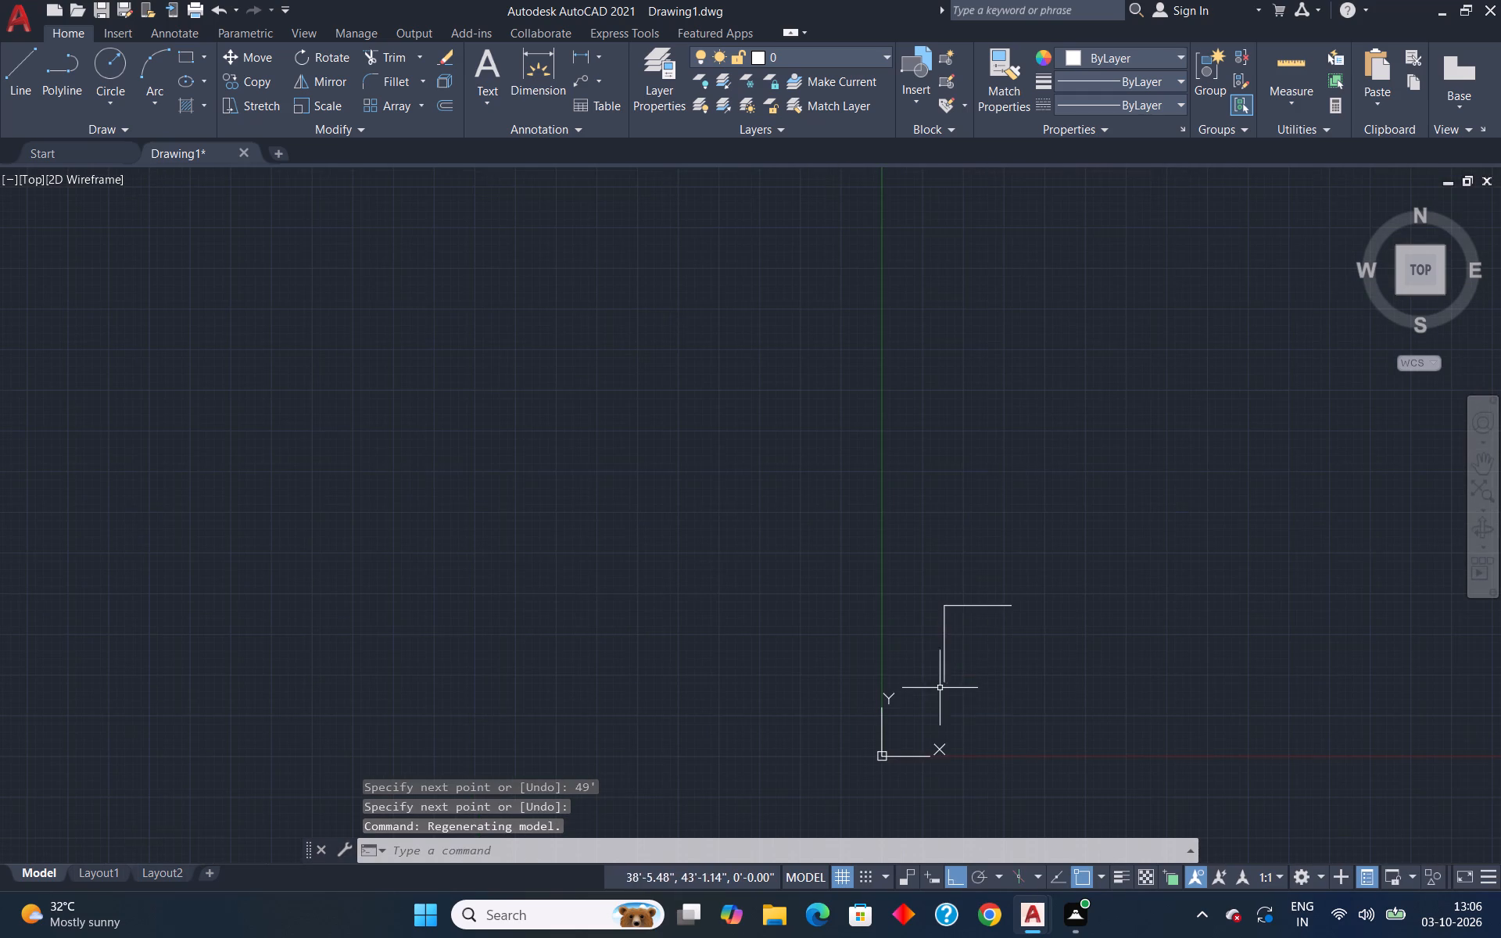
scroll(937, 684, up, 5)
scroll(989, 677, down, 3)
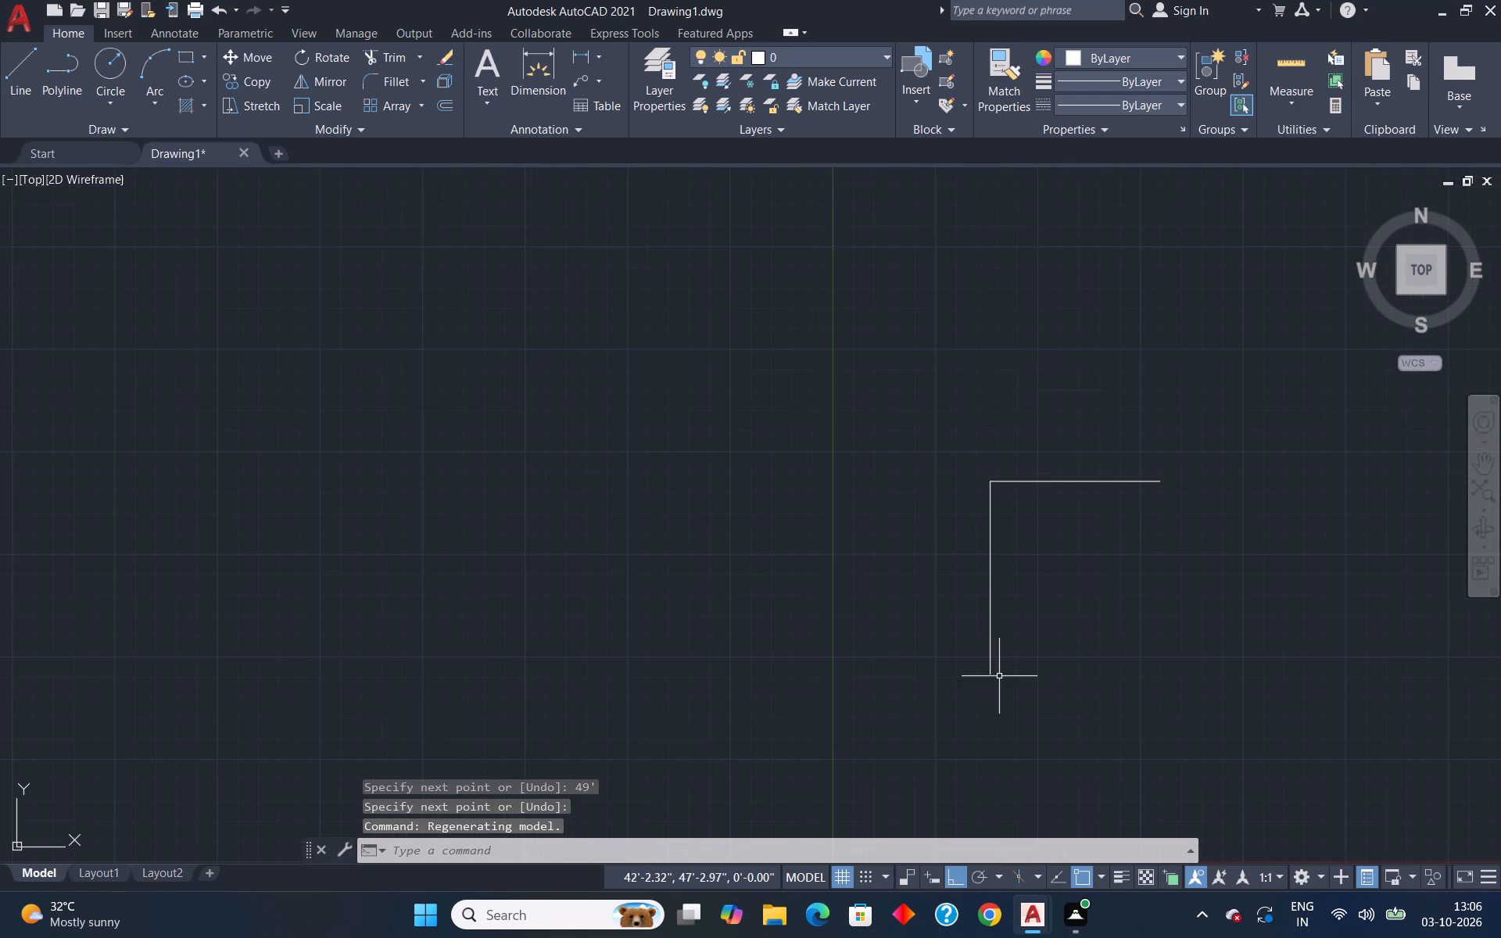
key(l)
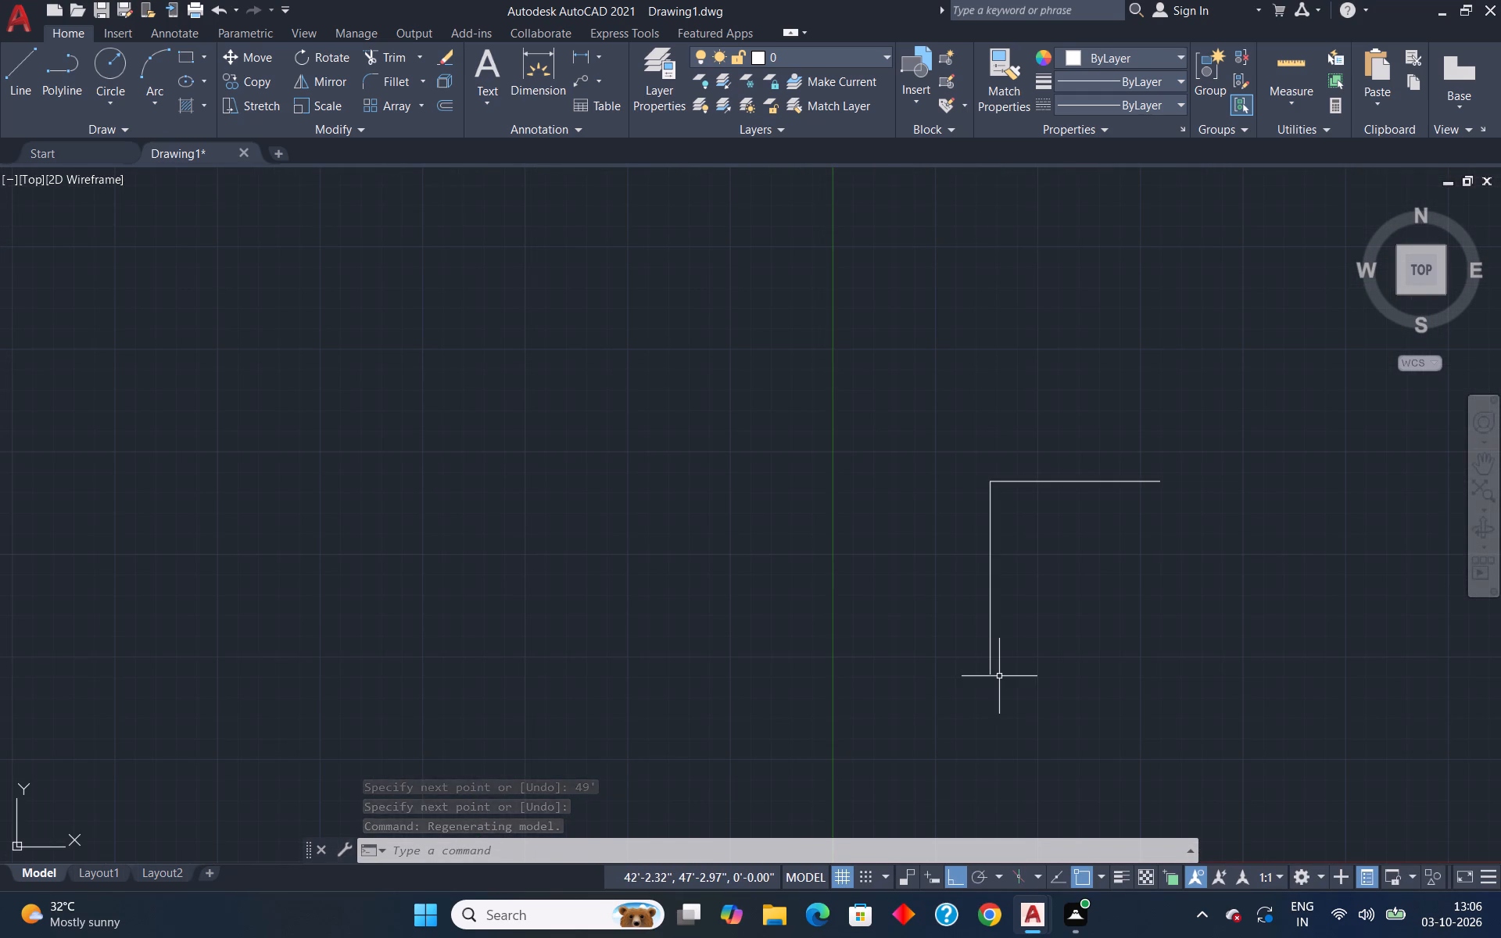
key(Return)
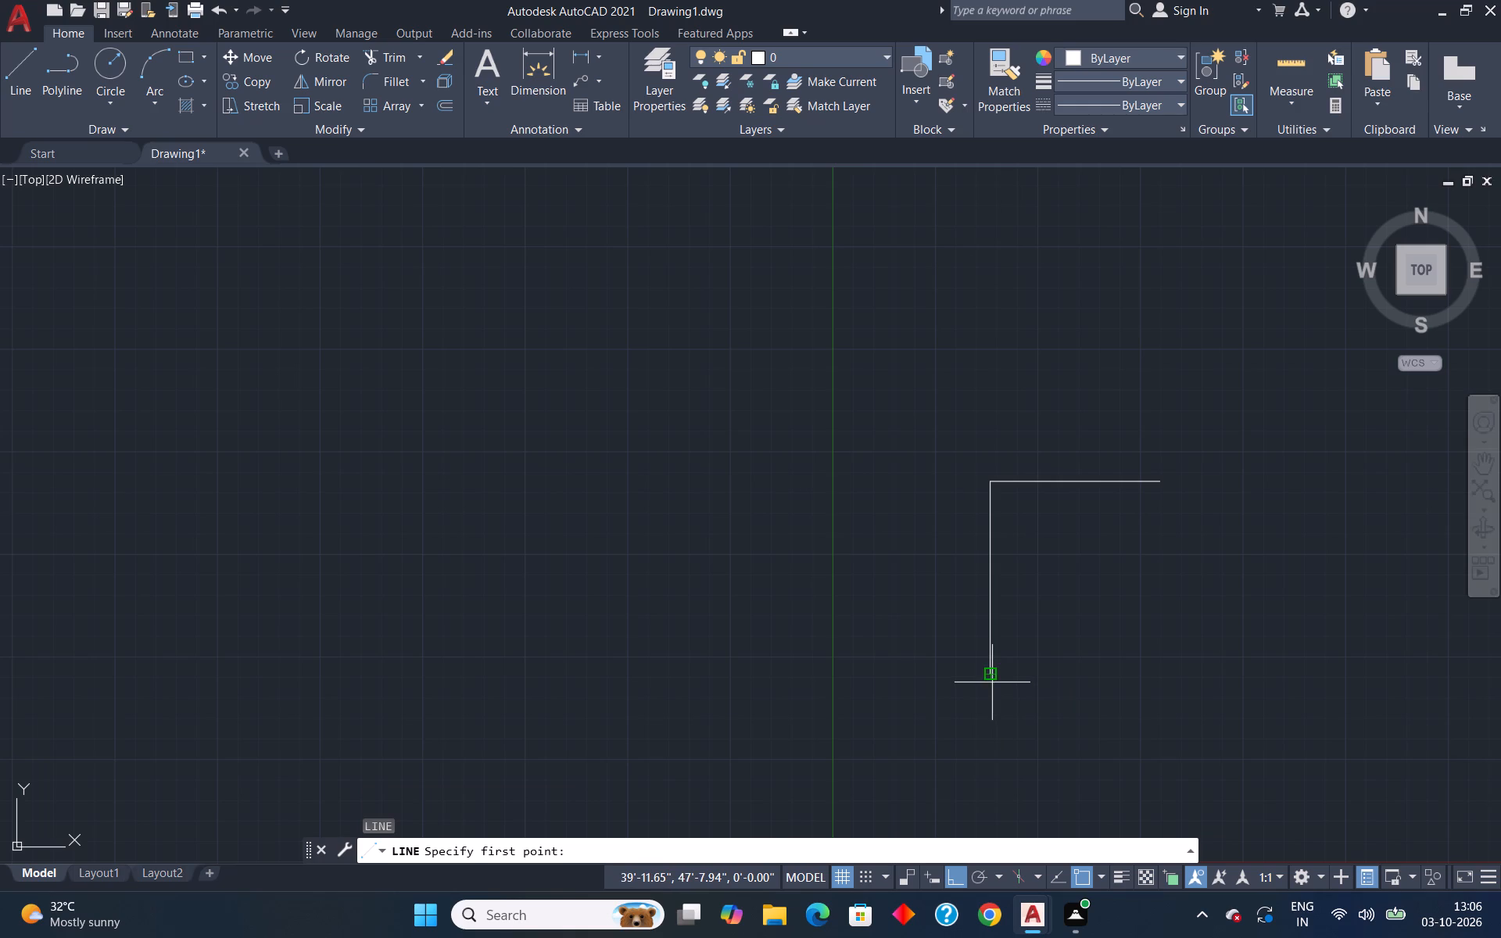
click(991, 678)
click(1225, 675)
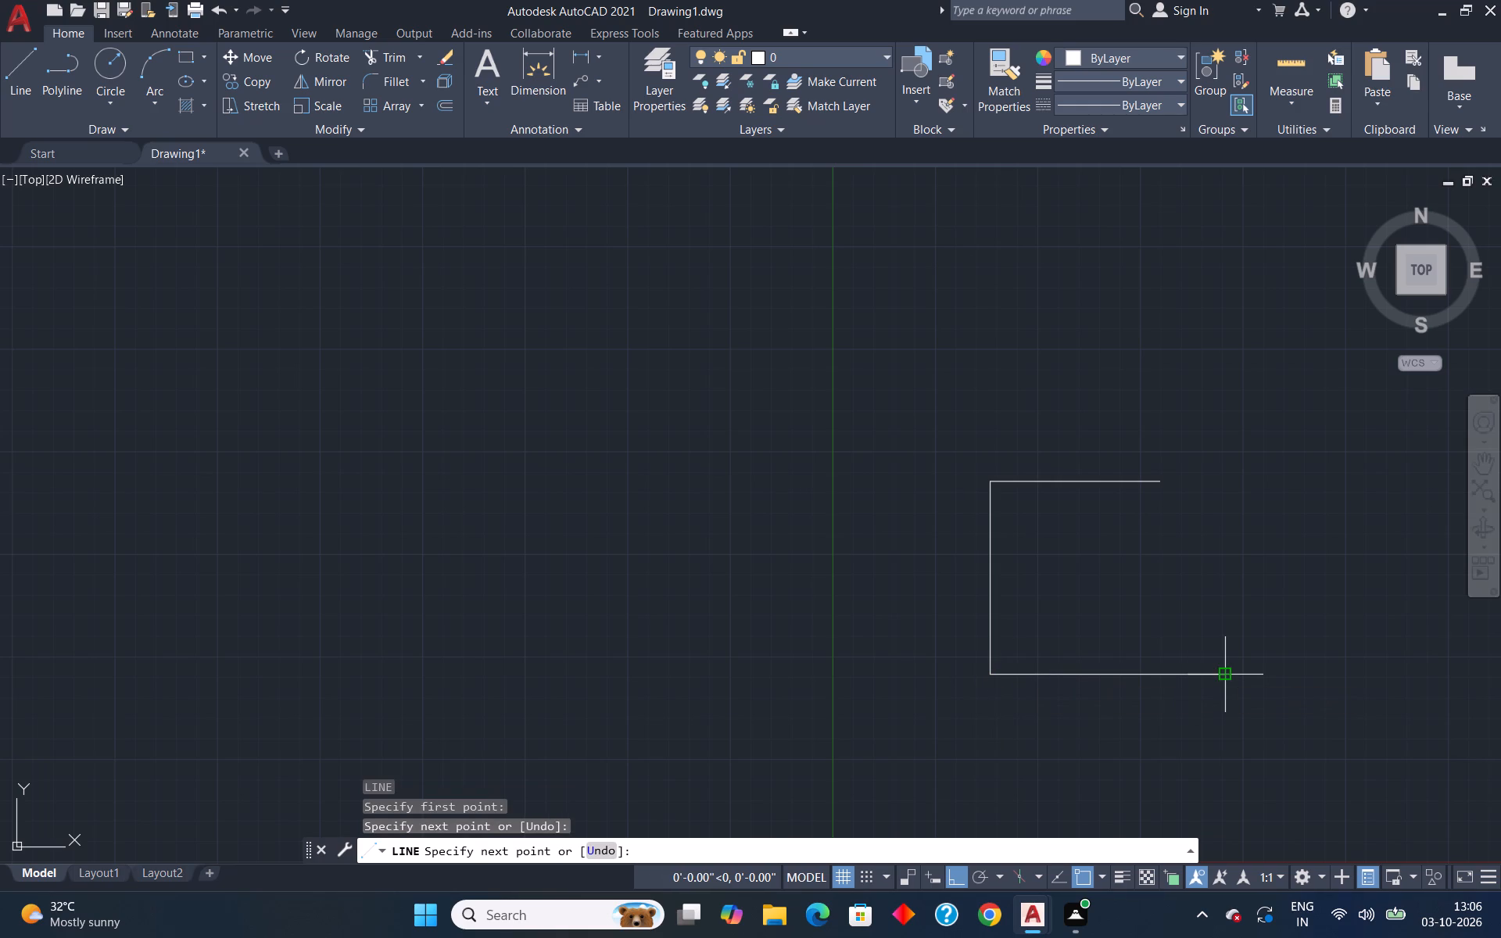
key(Escape)
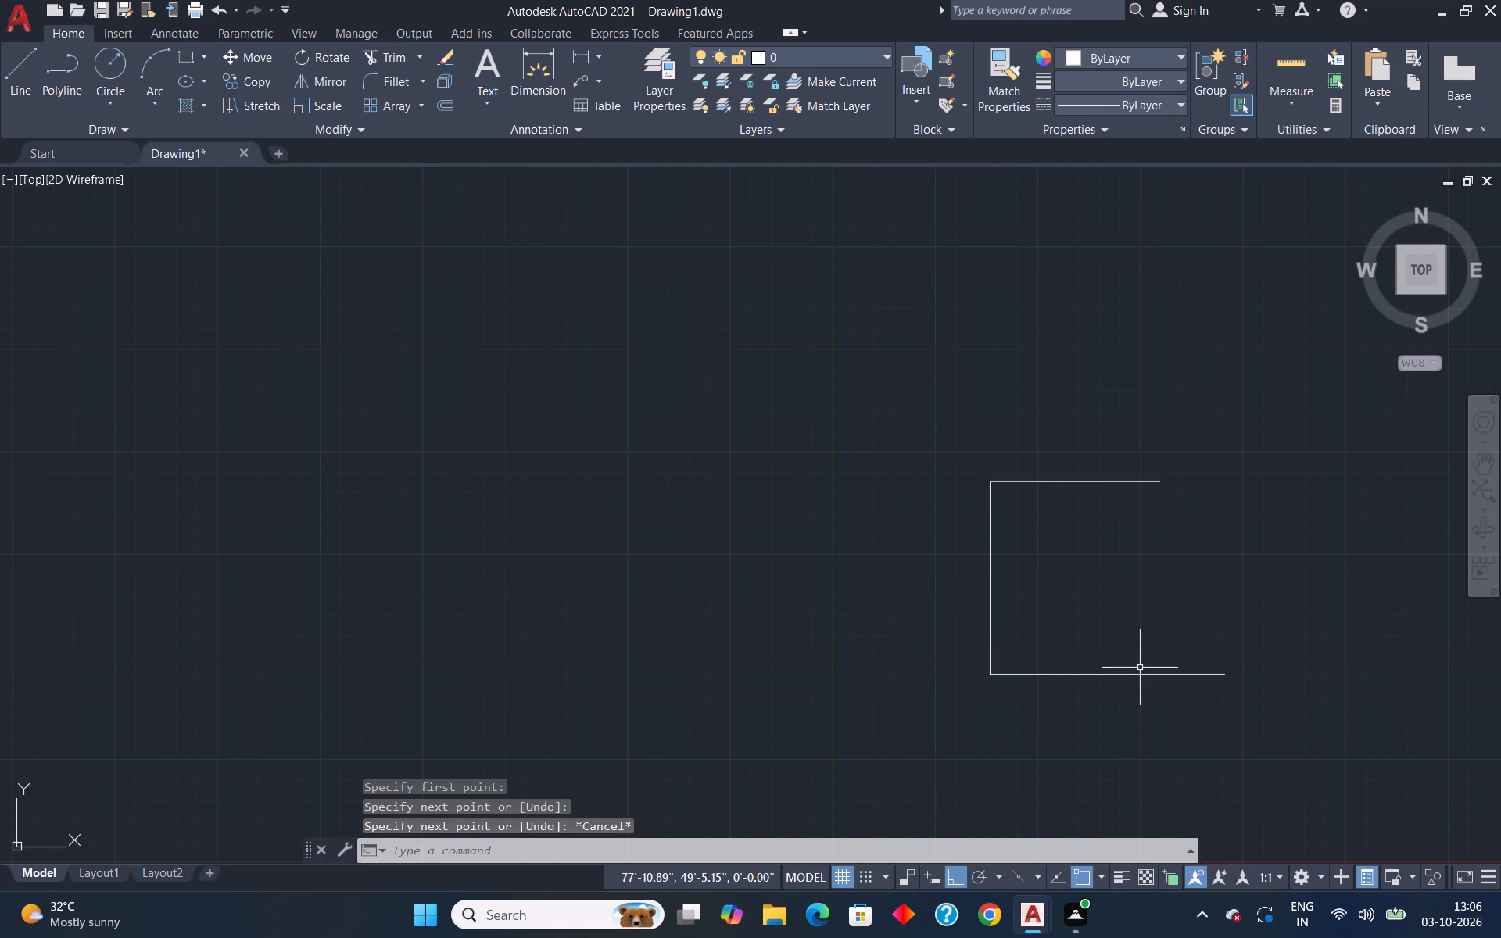
Draw a vertical line from the top line's right end down to the bottom line, closing the outline.
key(l)
key(Return)
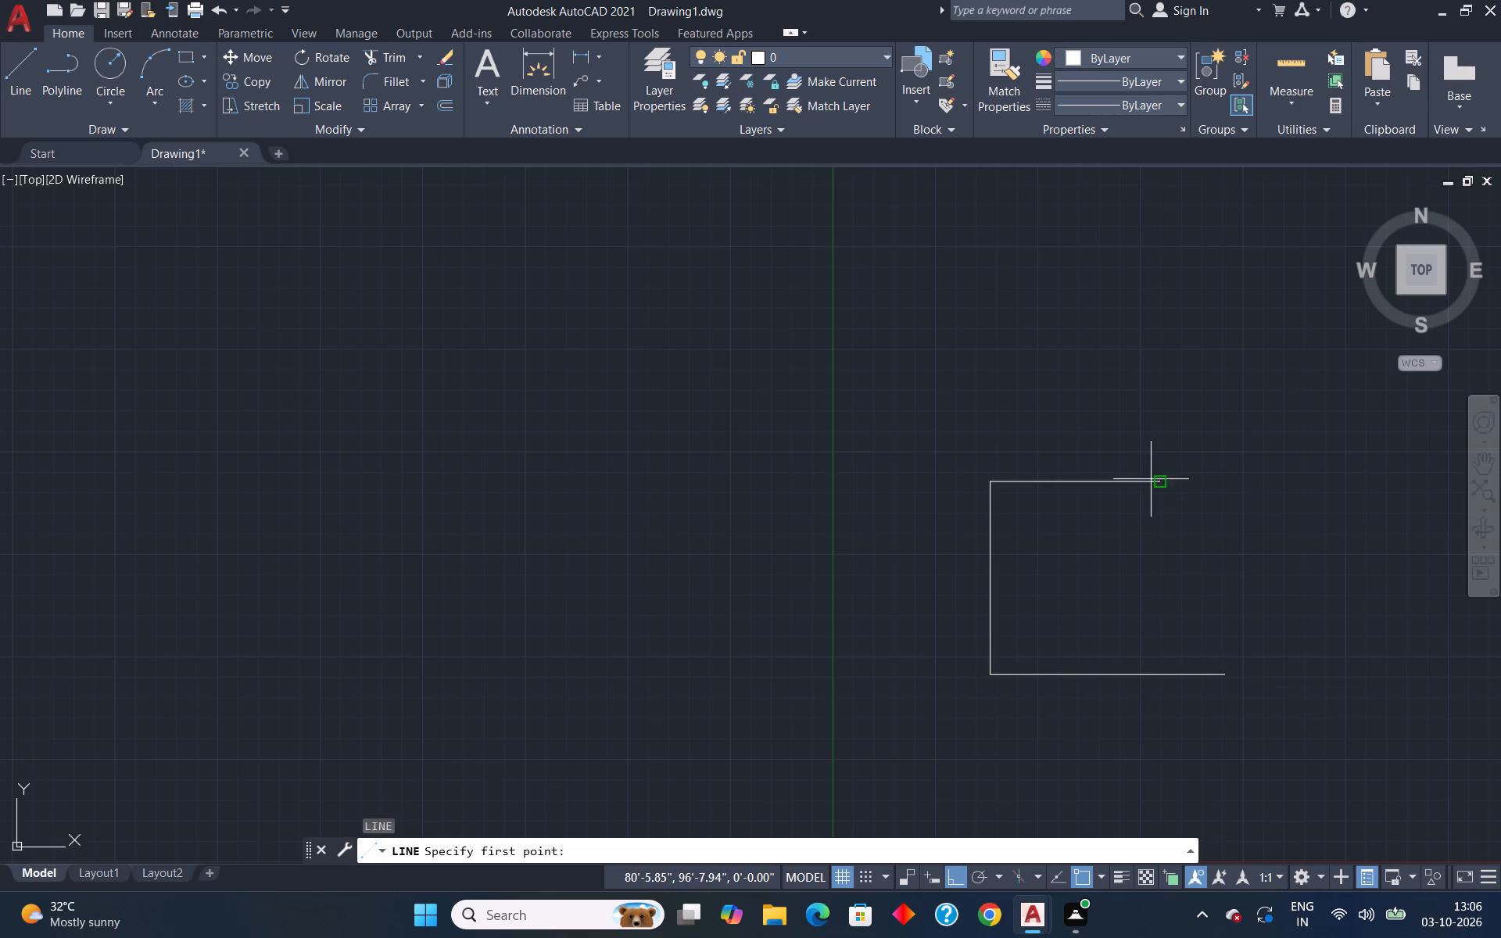
click(1158, 484)
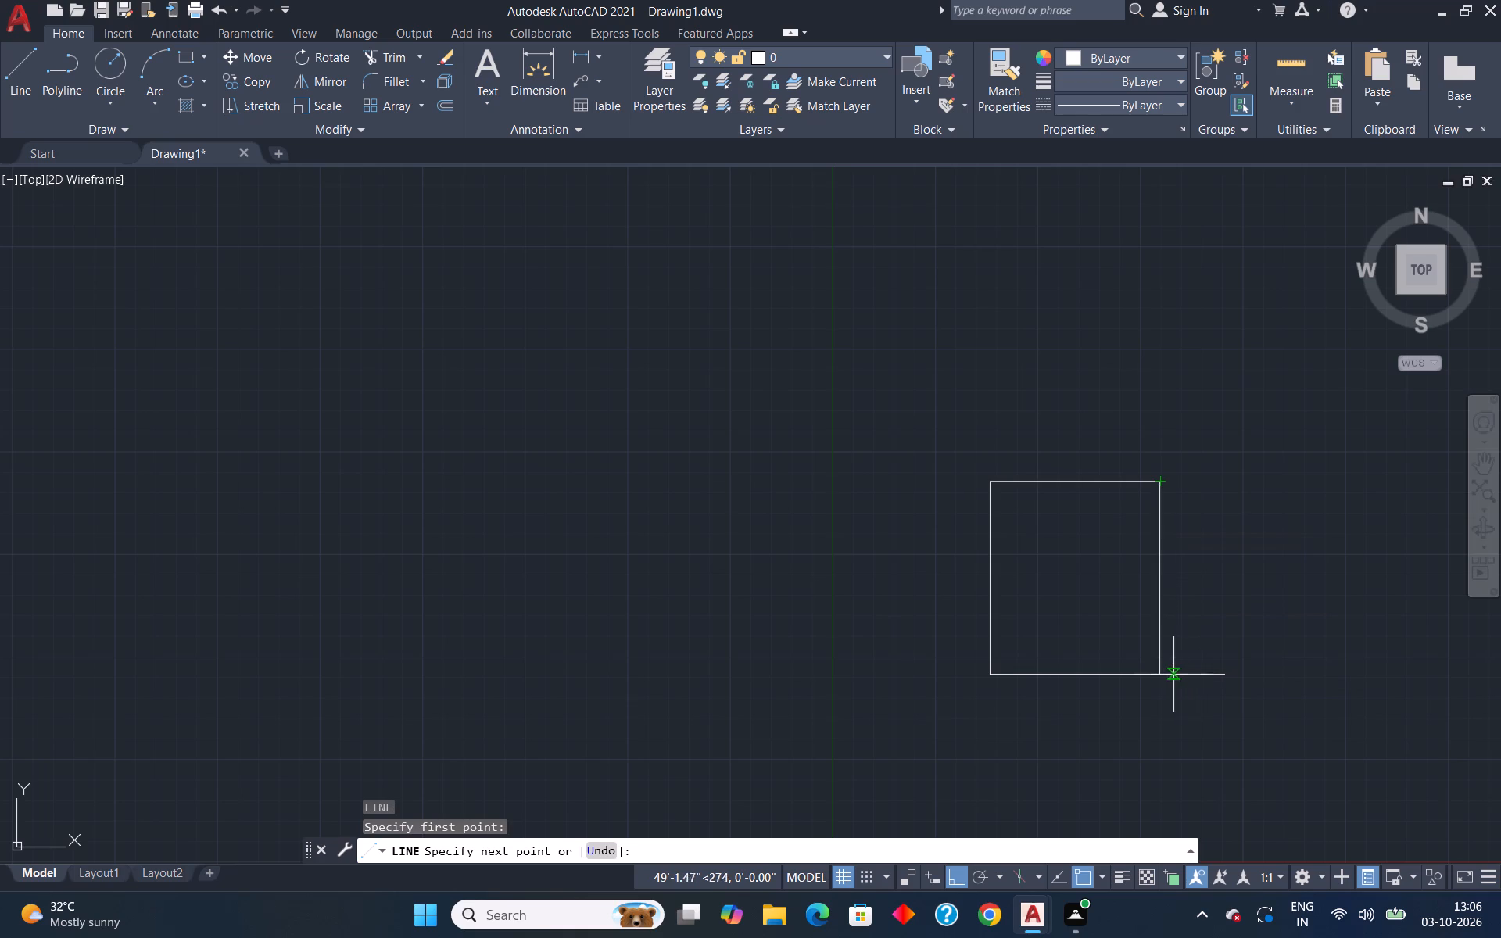
click(1166, 671)
key(Escape)
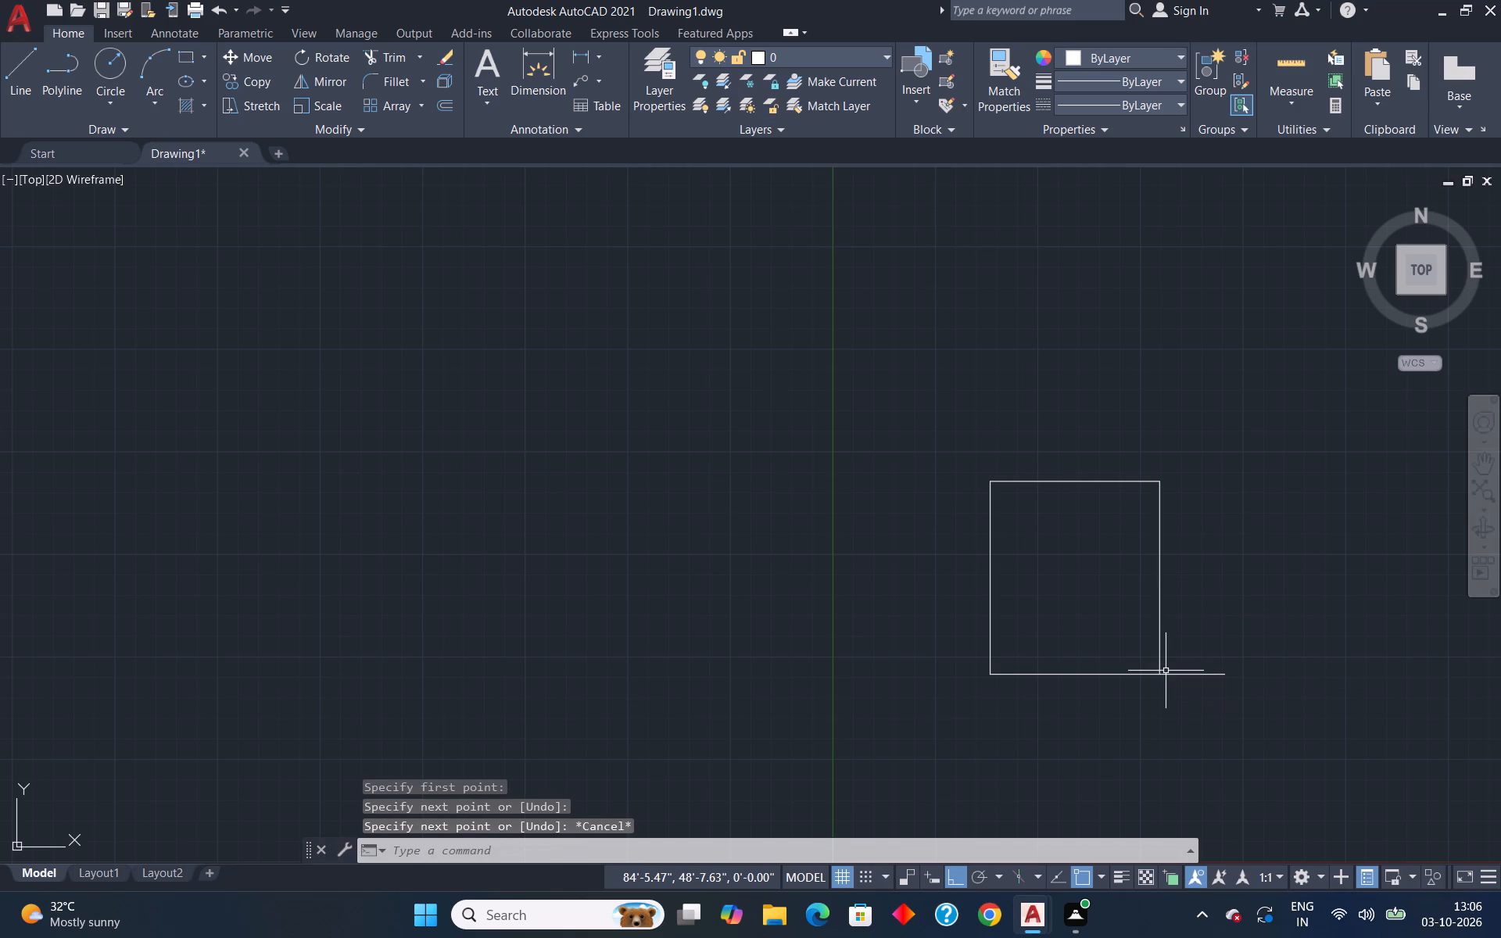
Trim the bottom line's overhang beyond the outline's right vertical line.
text(tr)
key(Return)
drag(1195, 606, 1178, 748)
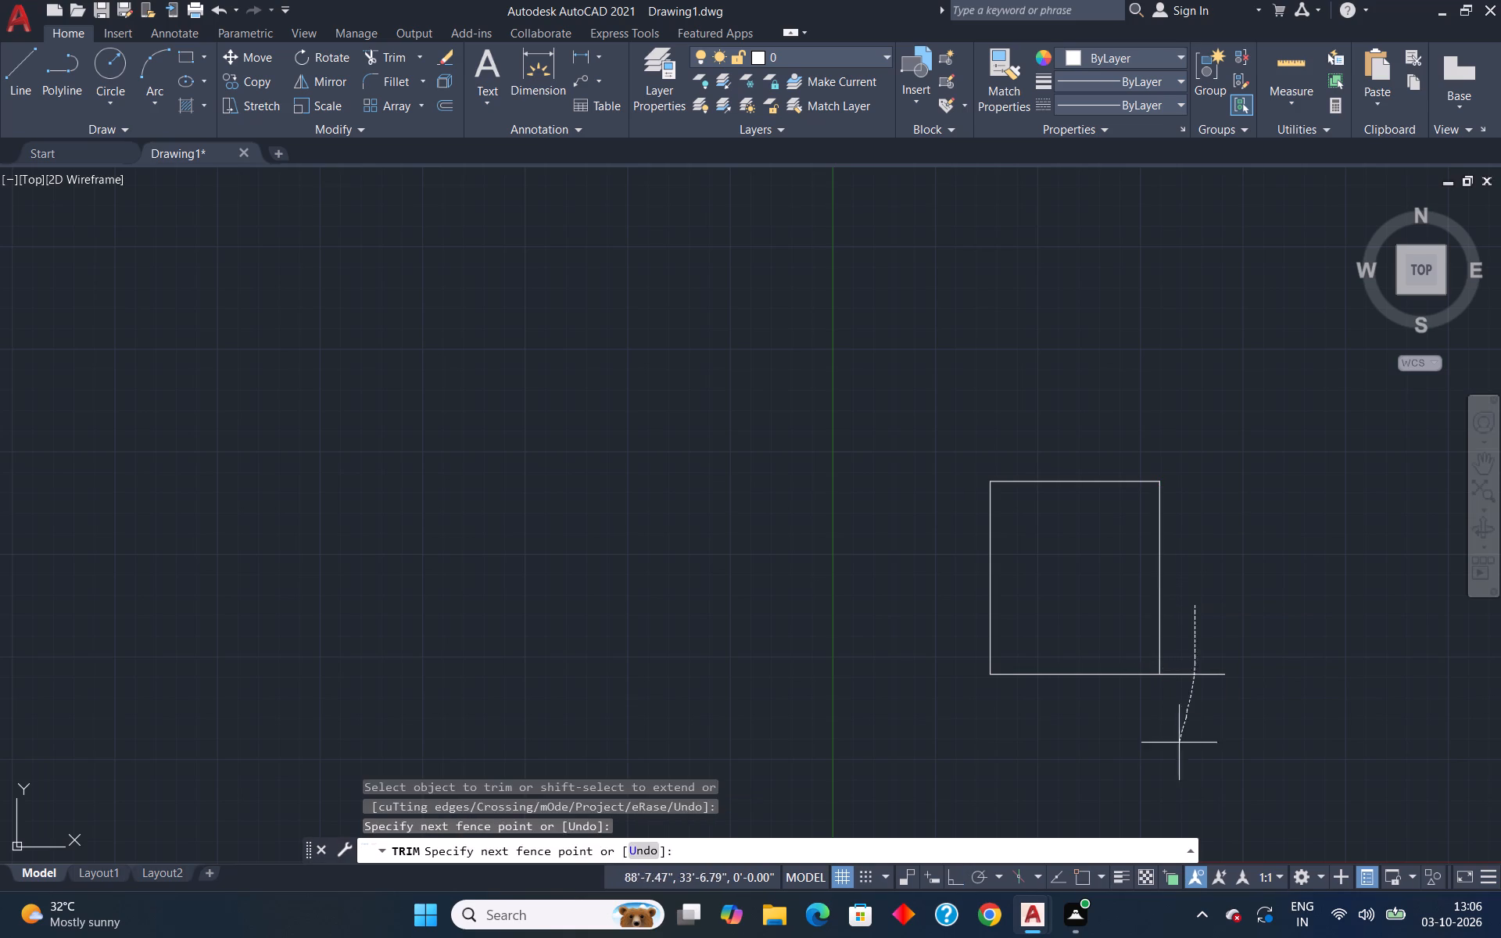
drag(1178, 748, 1177, 769)
key(Escape)
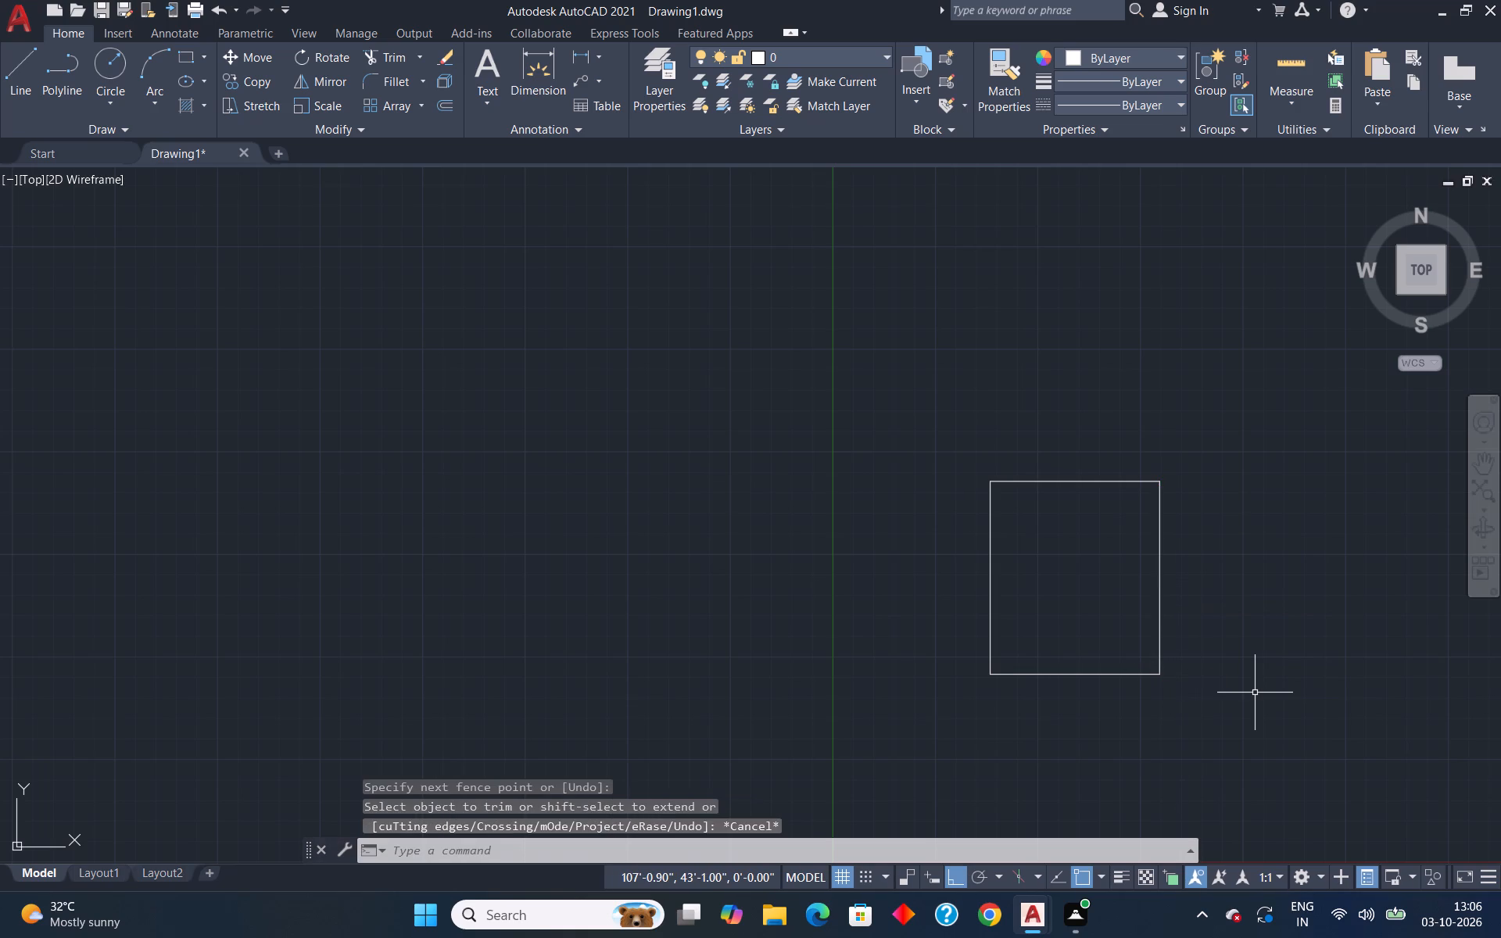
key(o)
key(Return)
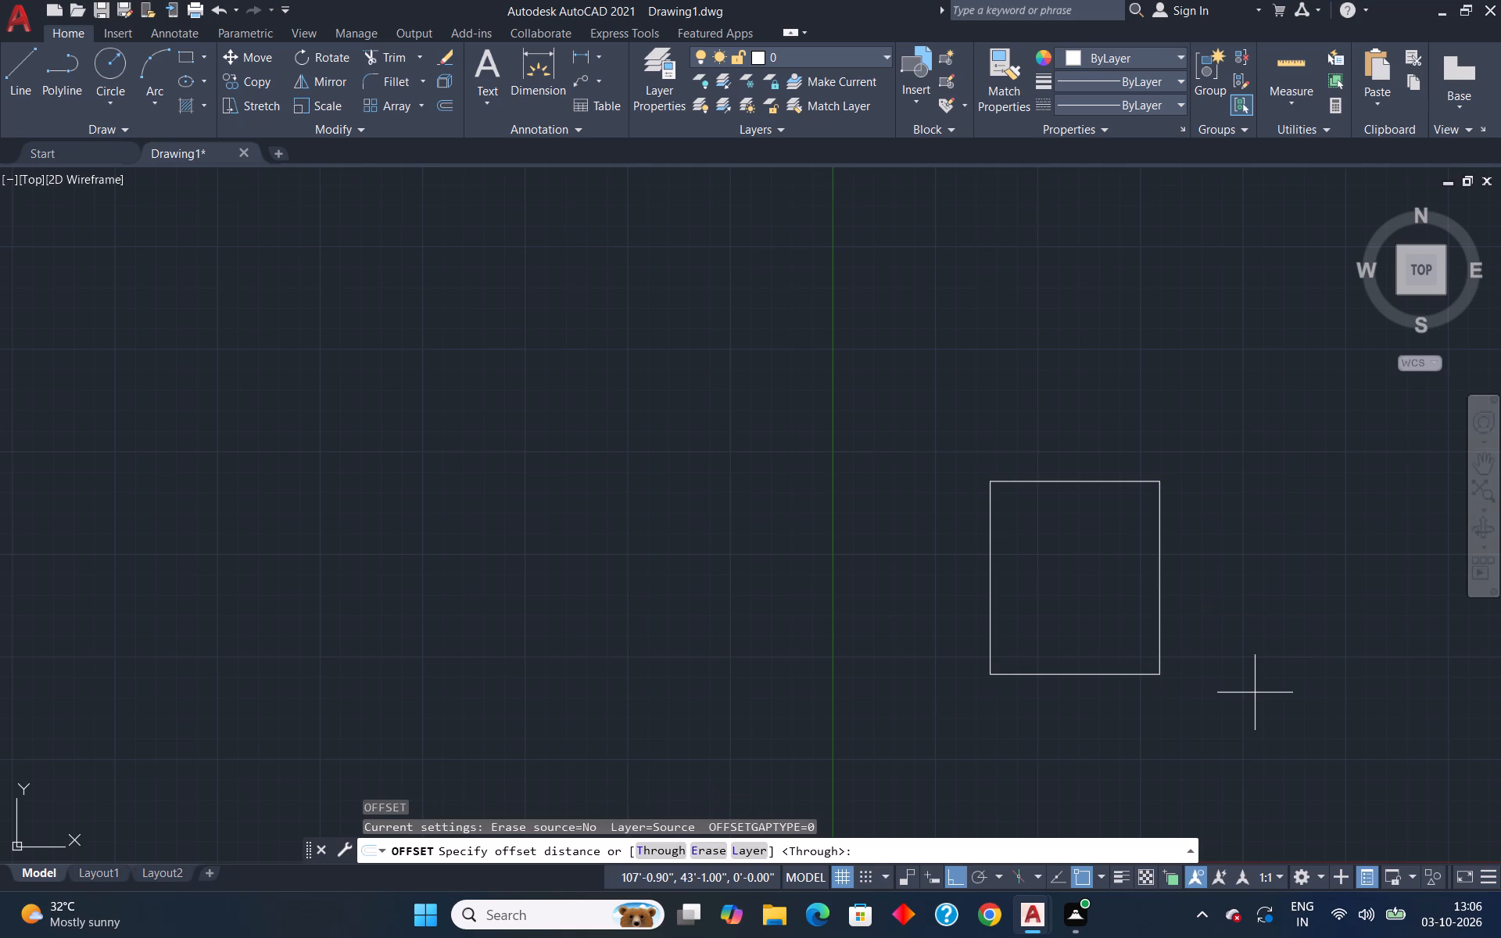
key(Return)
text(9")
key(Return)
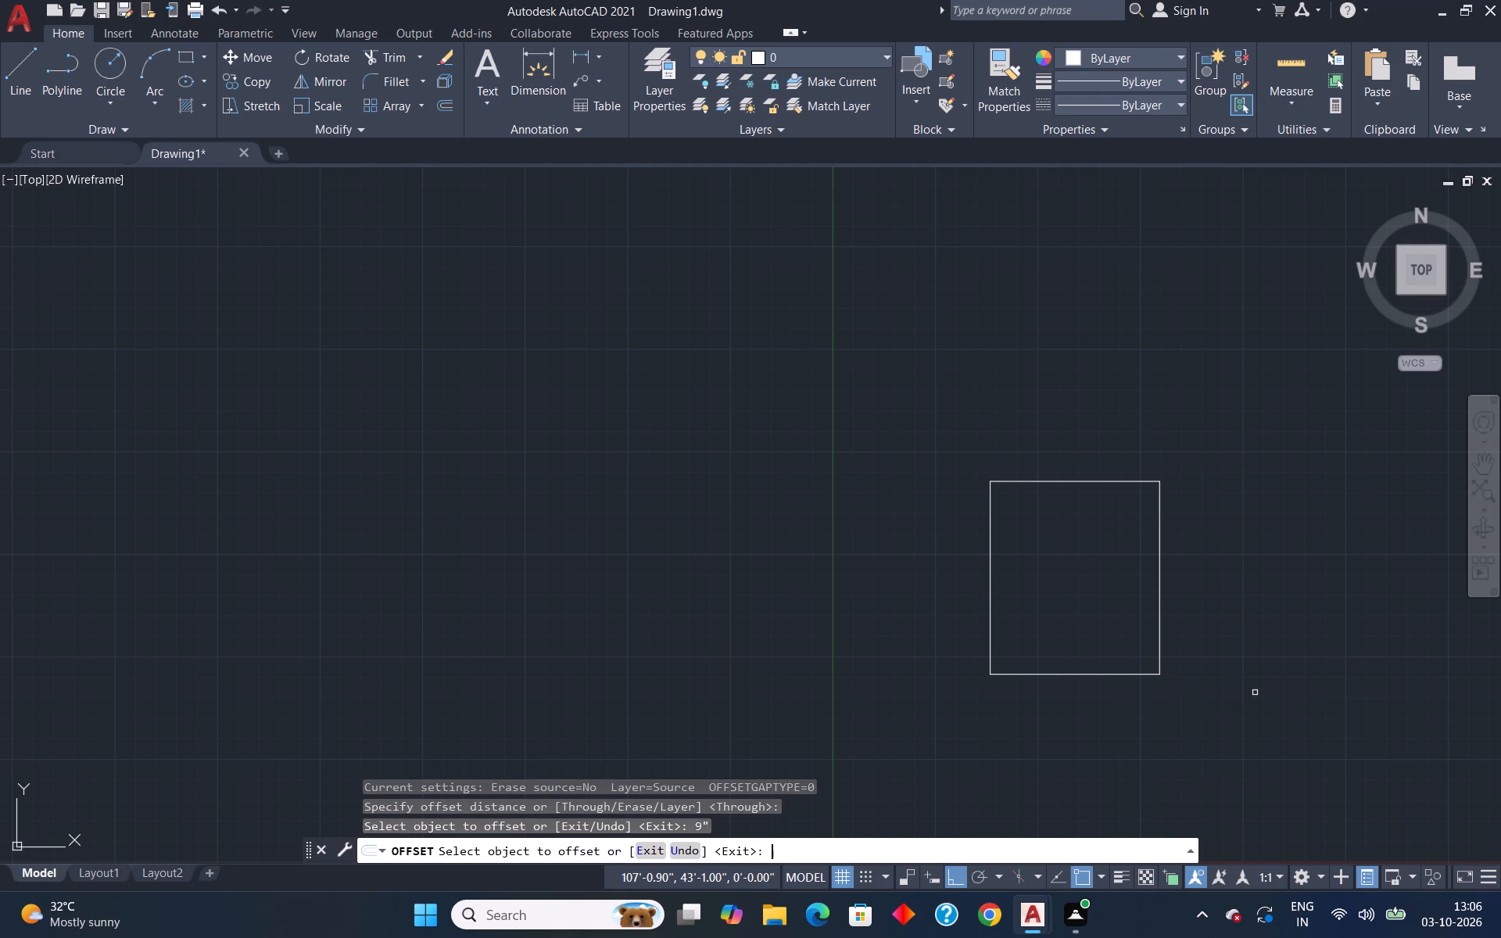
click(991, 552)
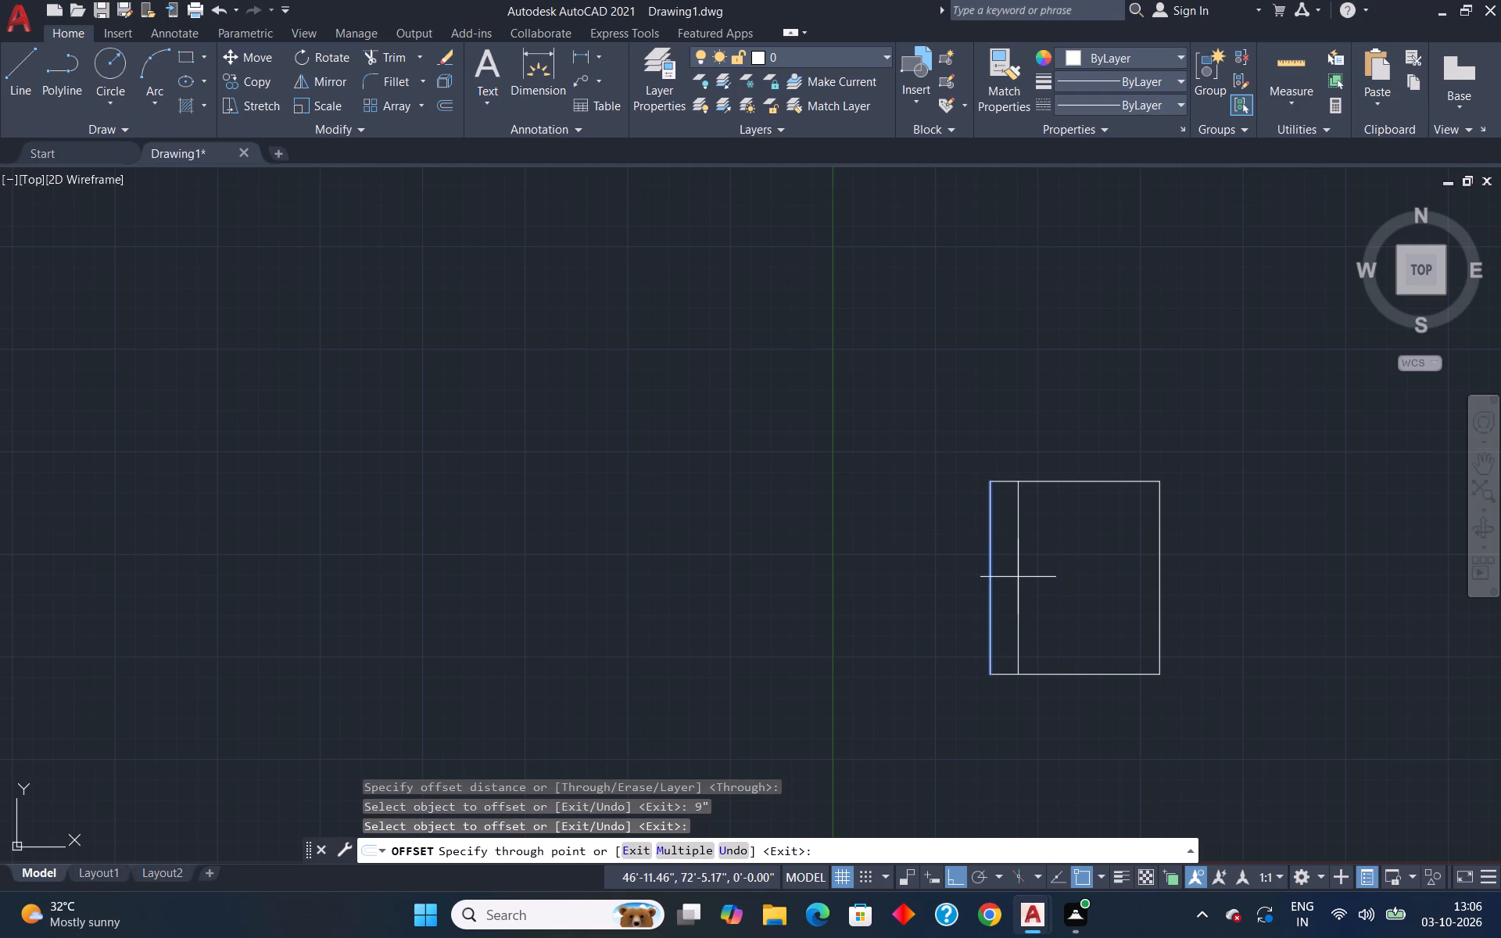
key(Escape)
Offset the outline's left and top lines 9" inward.
key(o)
key(Return)
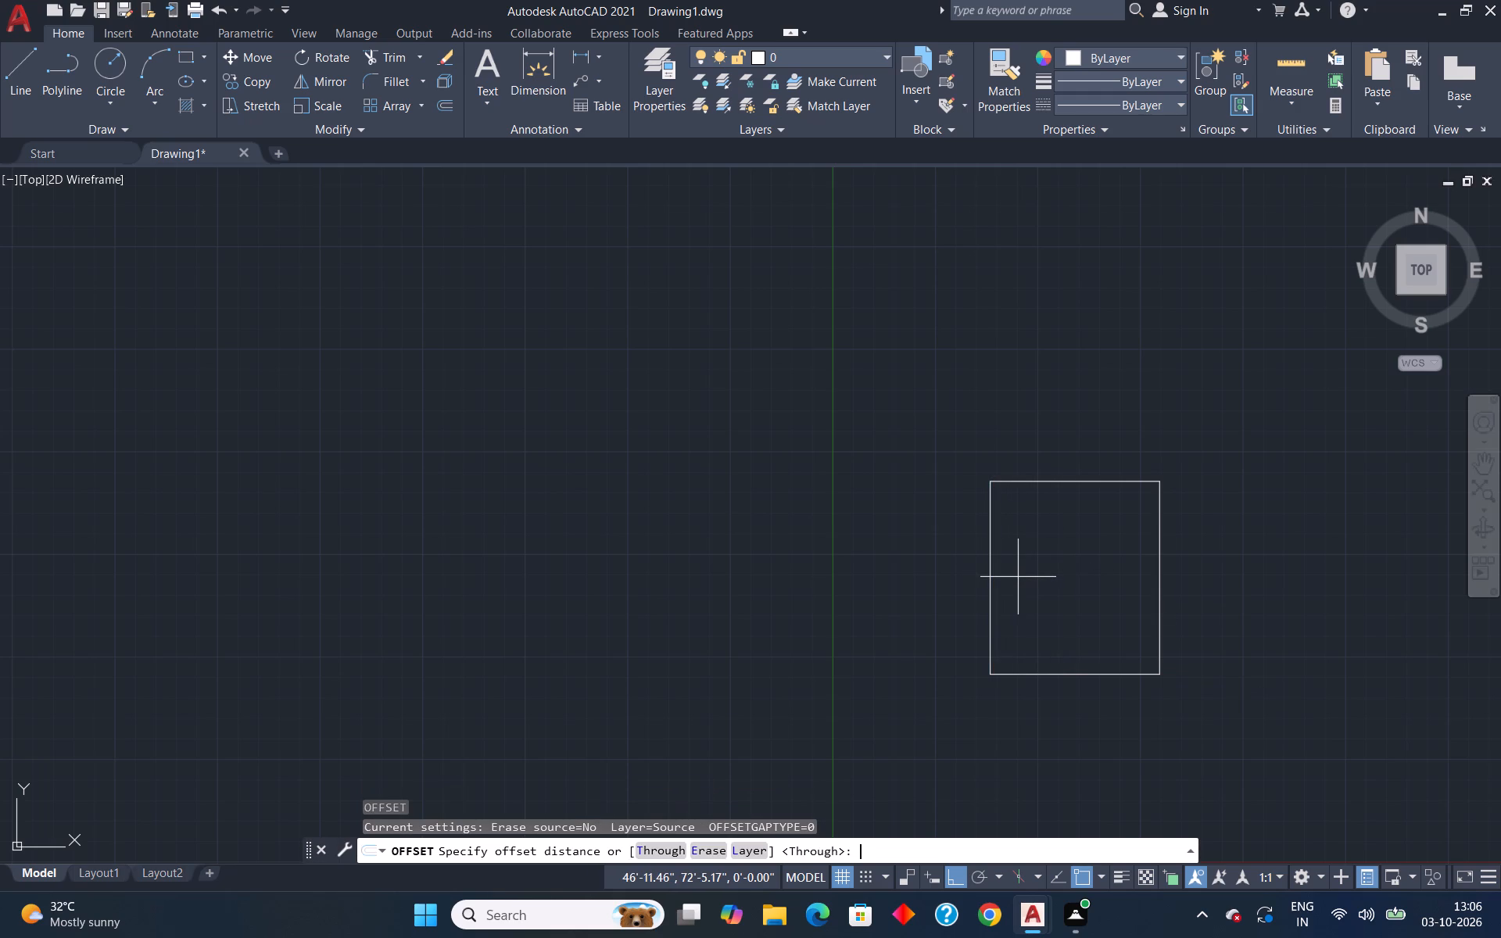
text(9")
key(Return)
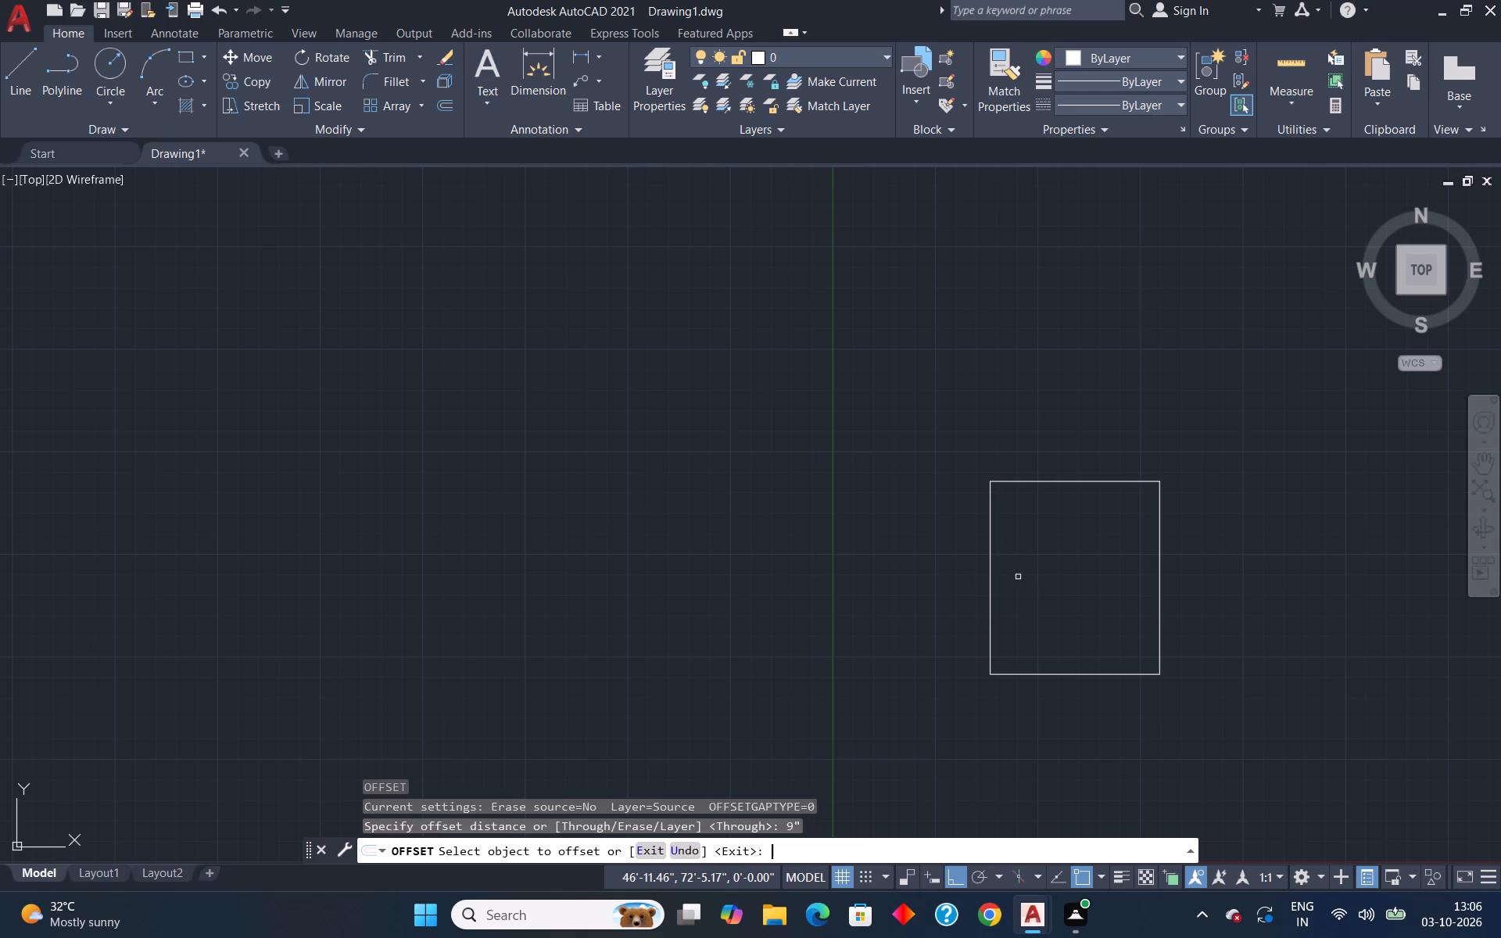
click(993, 567)
click(1042, 577)
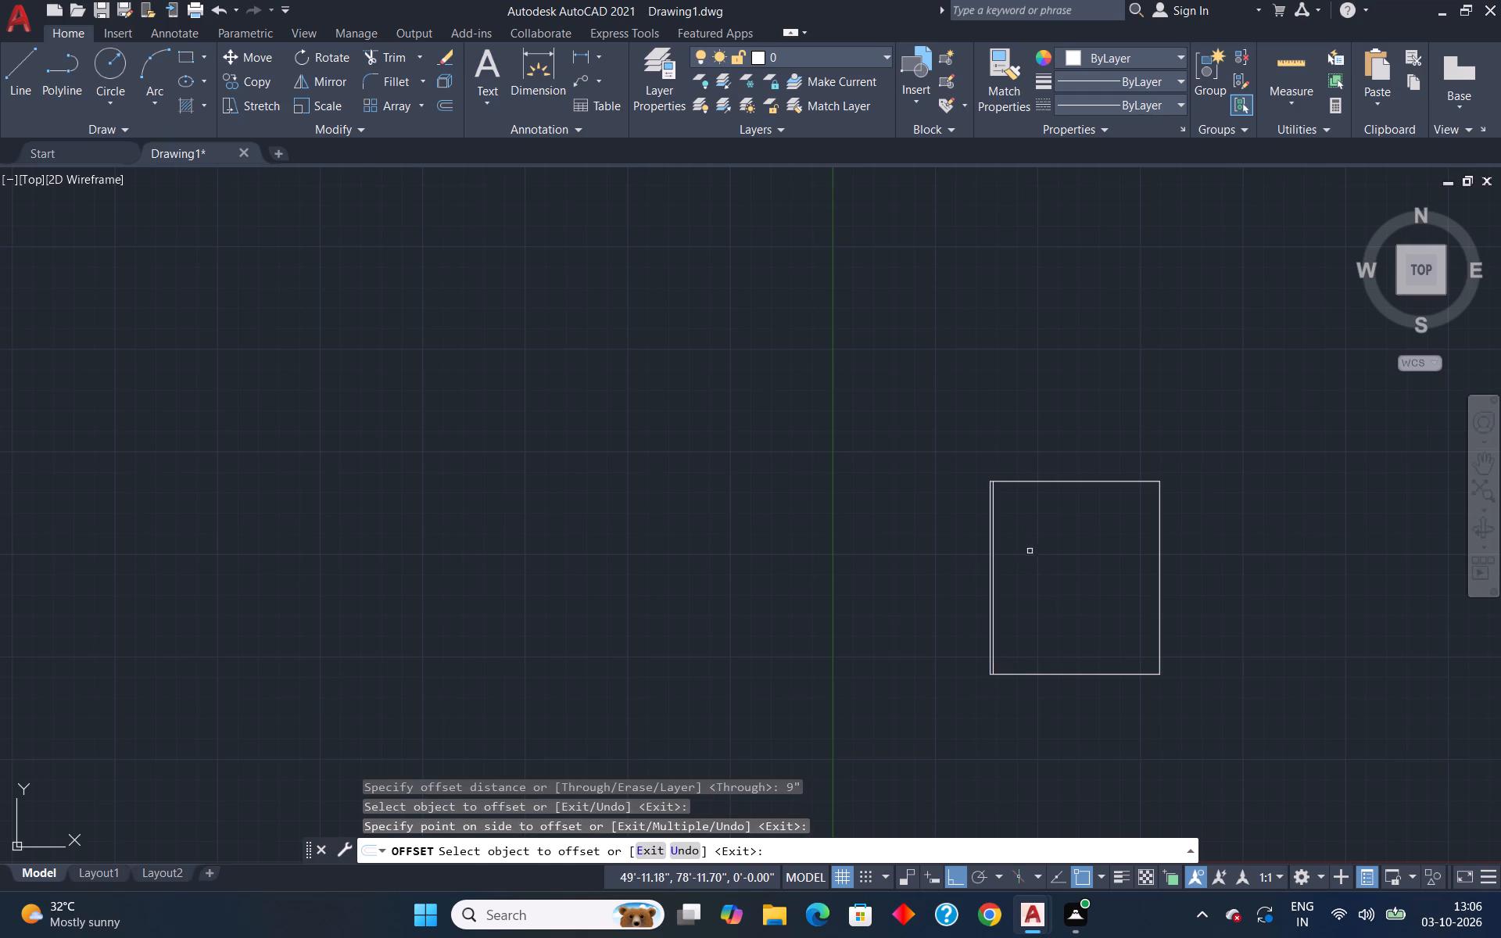
click(1021, 481)
click(1023, 525)
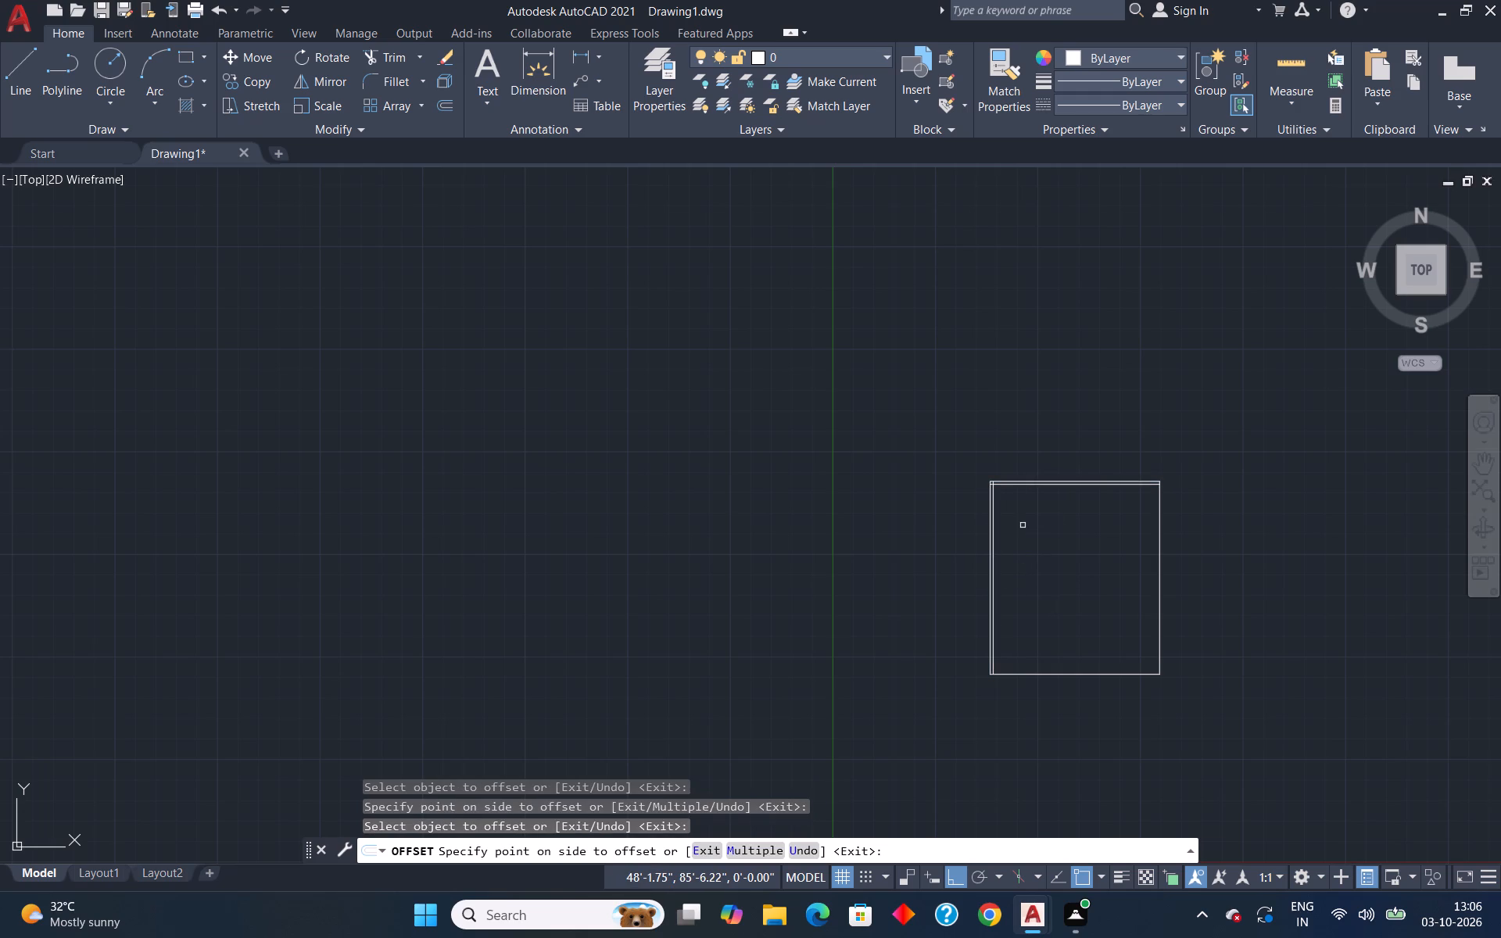
key(Escape)
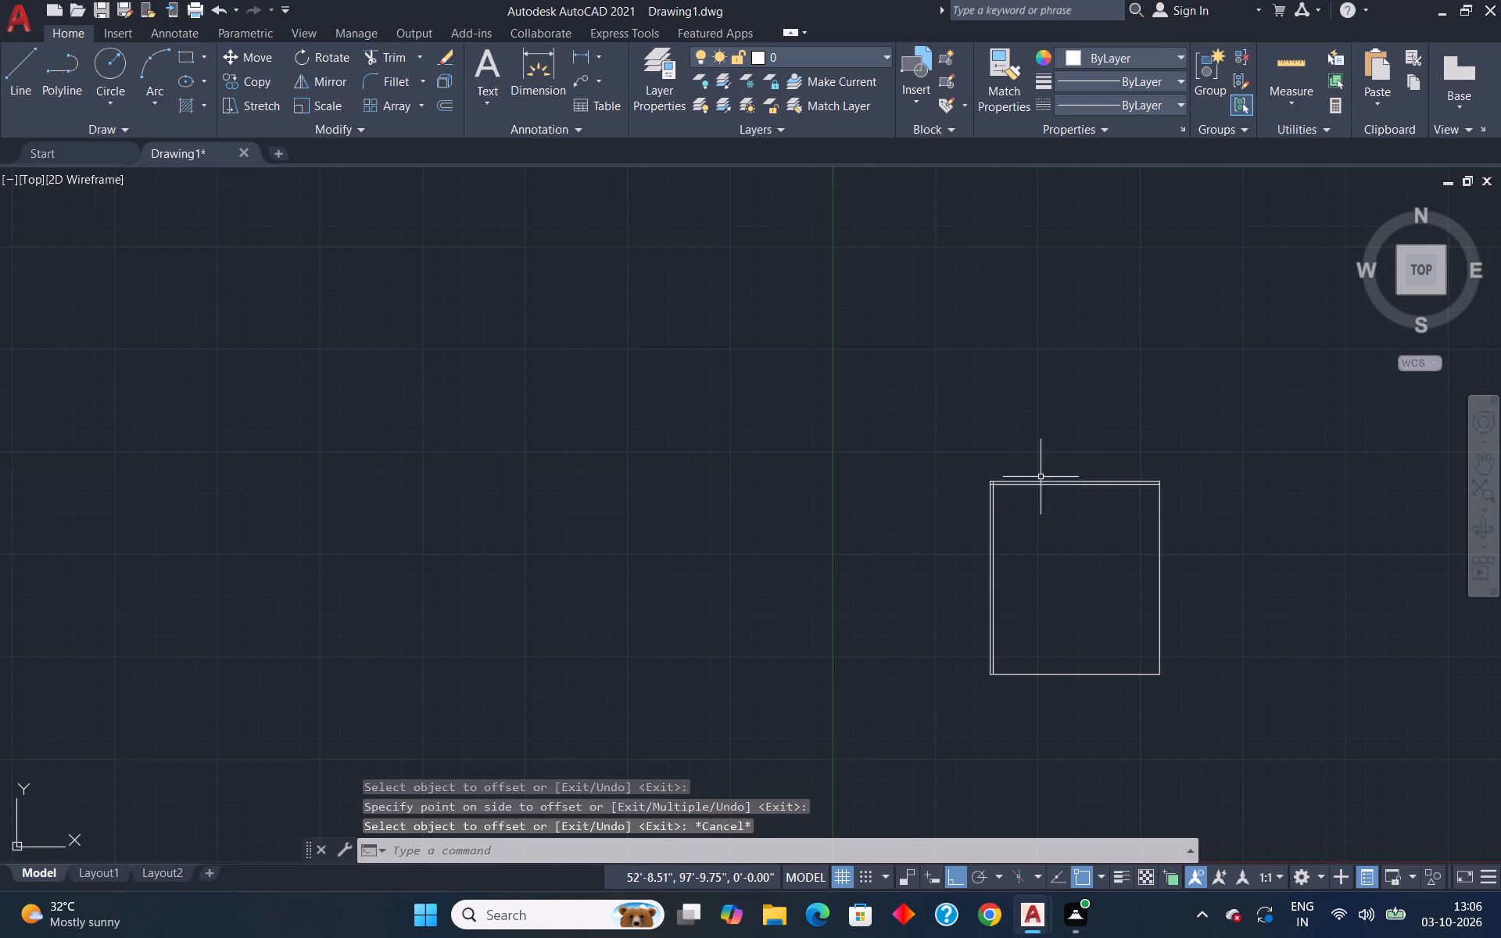
Trim the overlapping ends of the two inner offset lines at the outline's top-left corner.
scroll(1041, 477, up, 3)
text(tr)
key(Return)
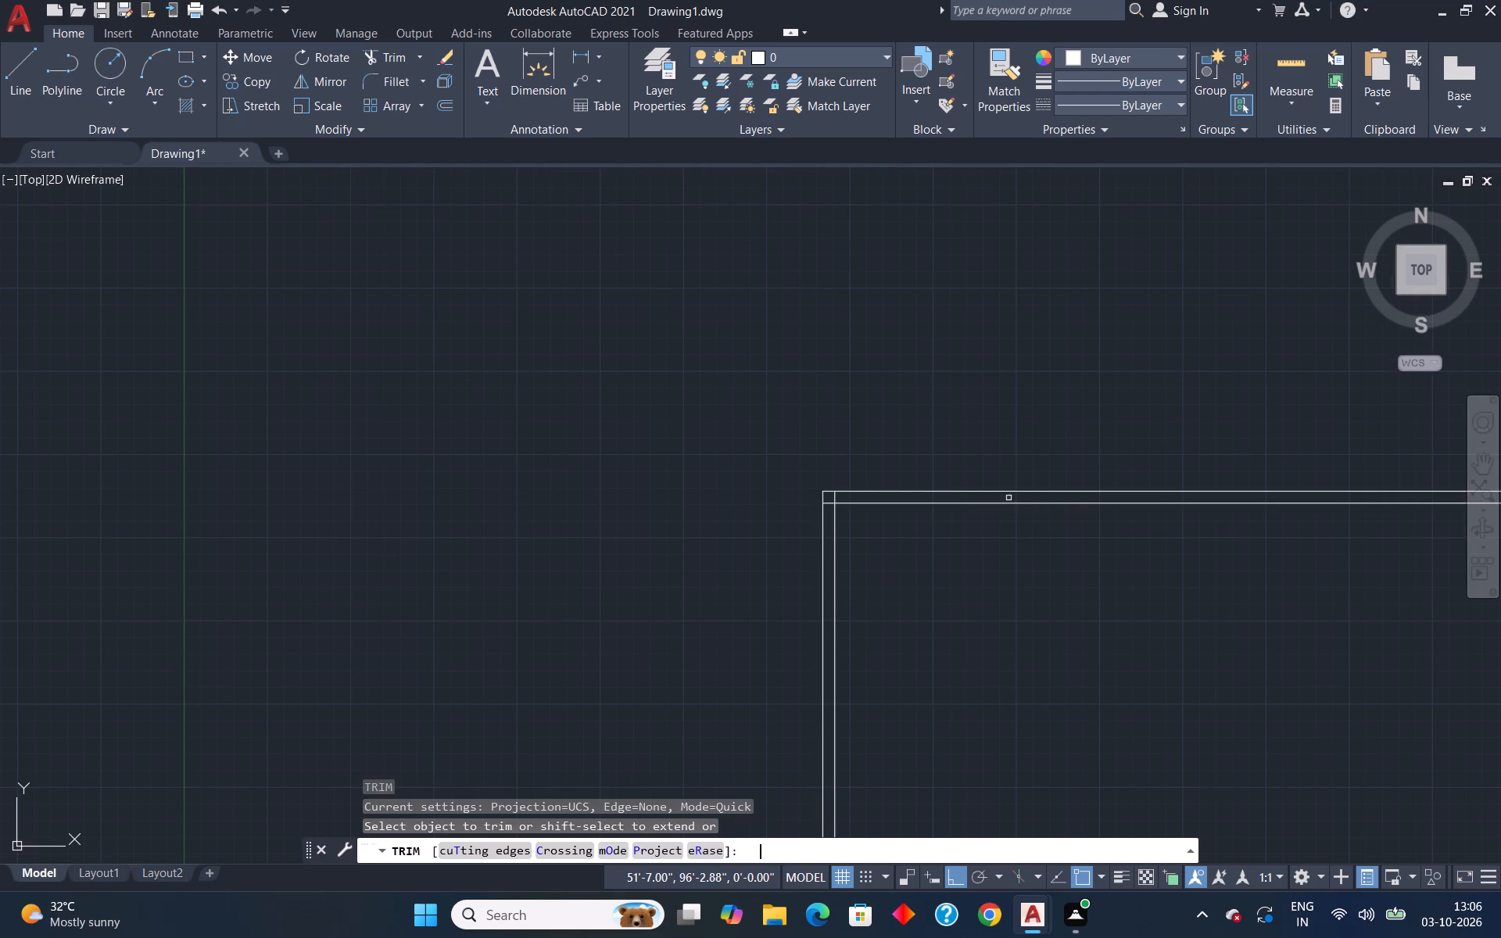
scroll(822, 496, up, 3)
drag(833, 508, 836, 553)
drag(831, 488, 890, 502)
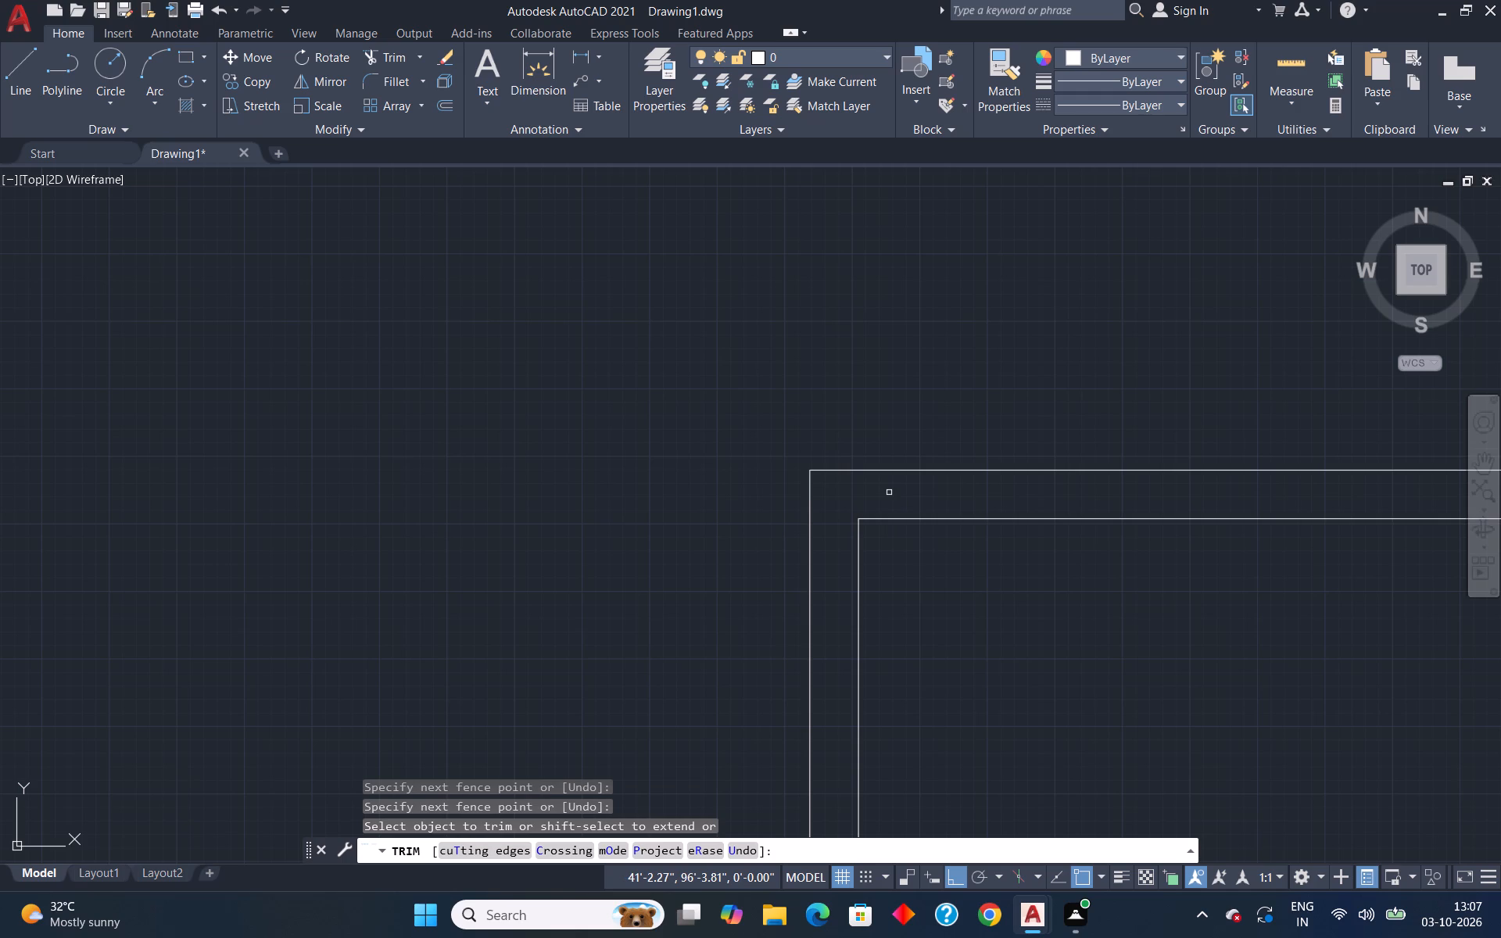
scroll(958, 446, down, 4)
key(Escape)
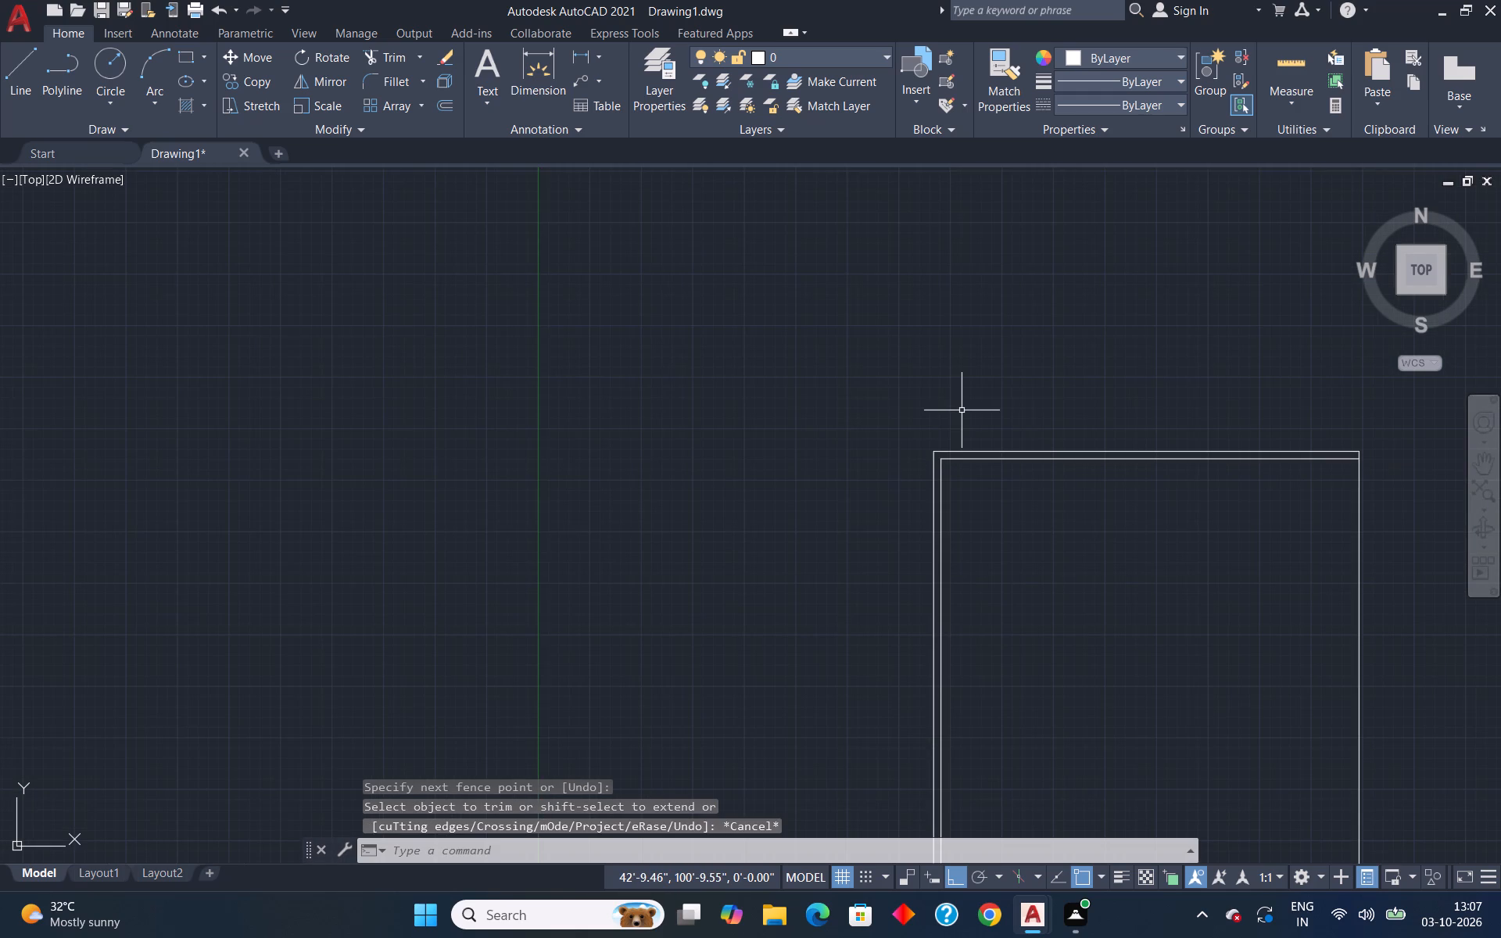
Offset the inner top wall line 4' downward into the outline.
scroll(962, 410, down, 1)
scroll(981, 168, down, 1)
scroll(1026, 416, up, 3)
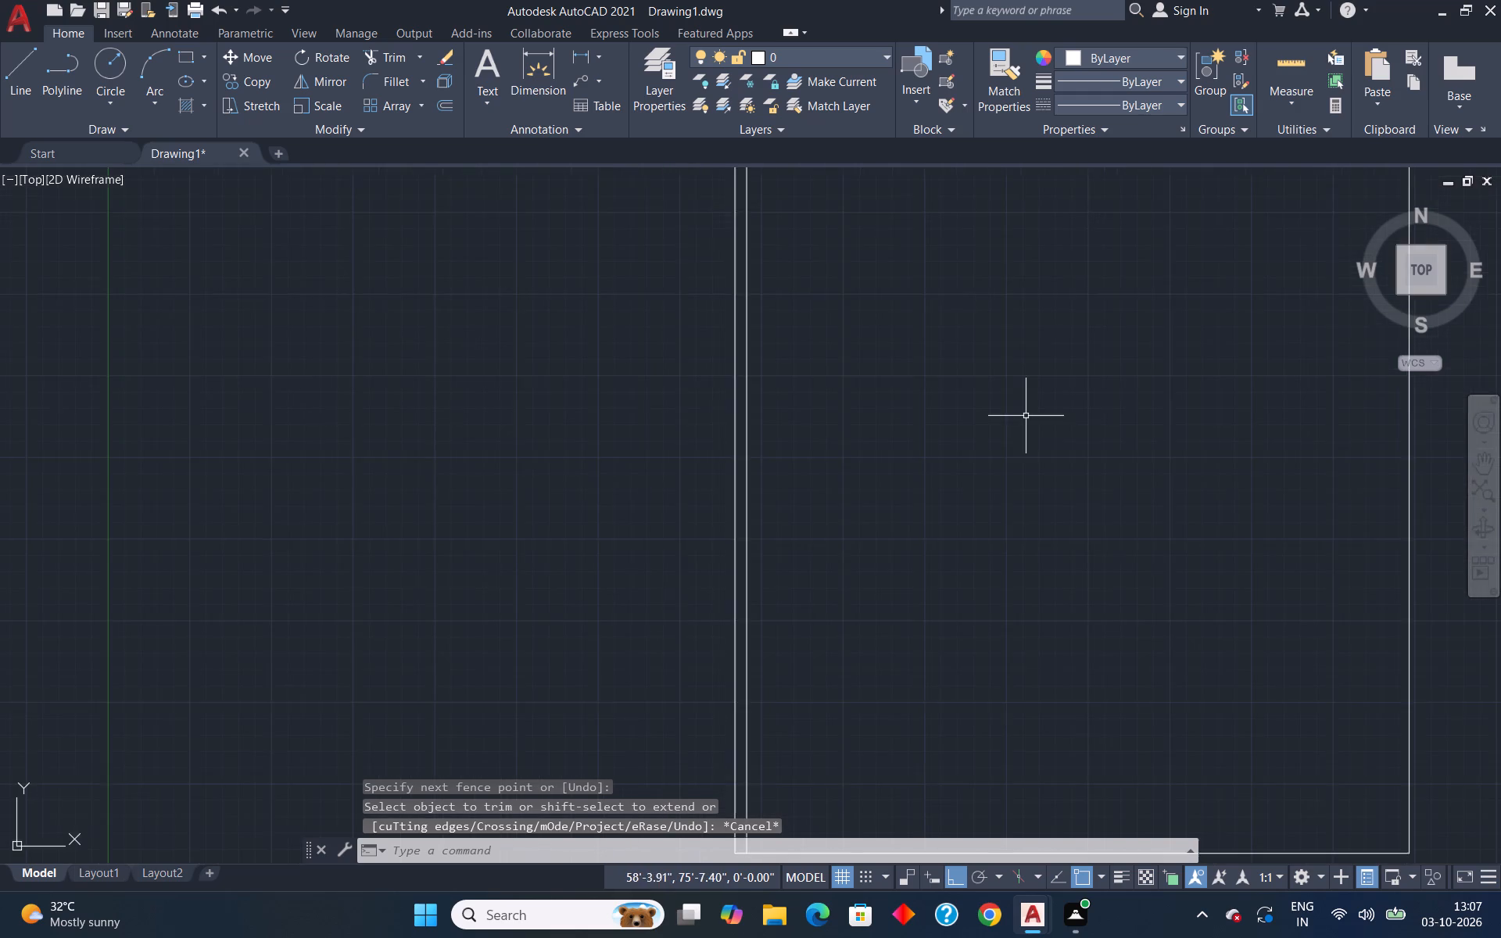
scroll(1026, 416, down, 3)
scroll(1026, 376, up, 1)
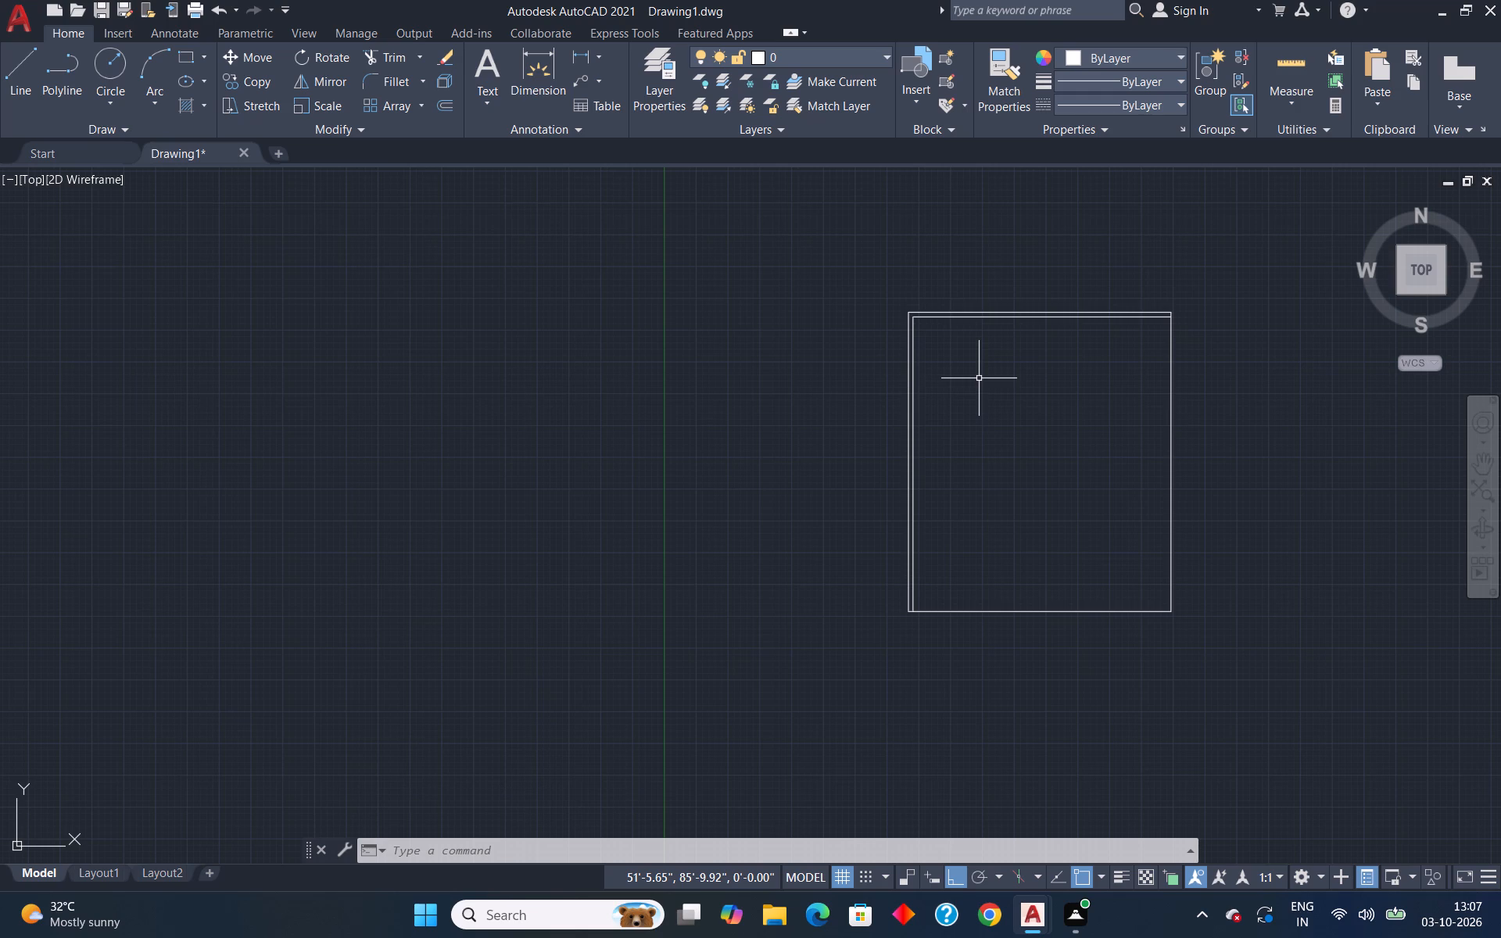
key(o)
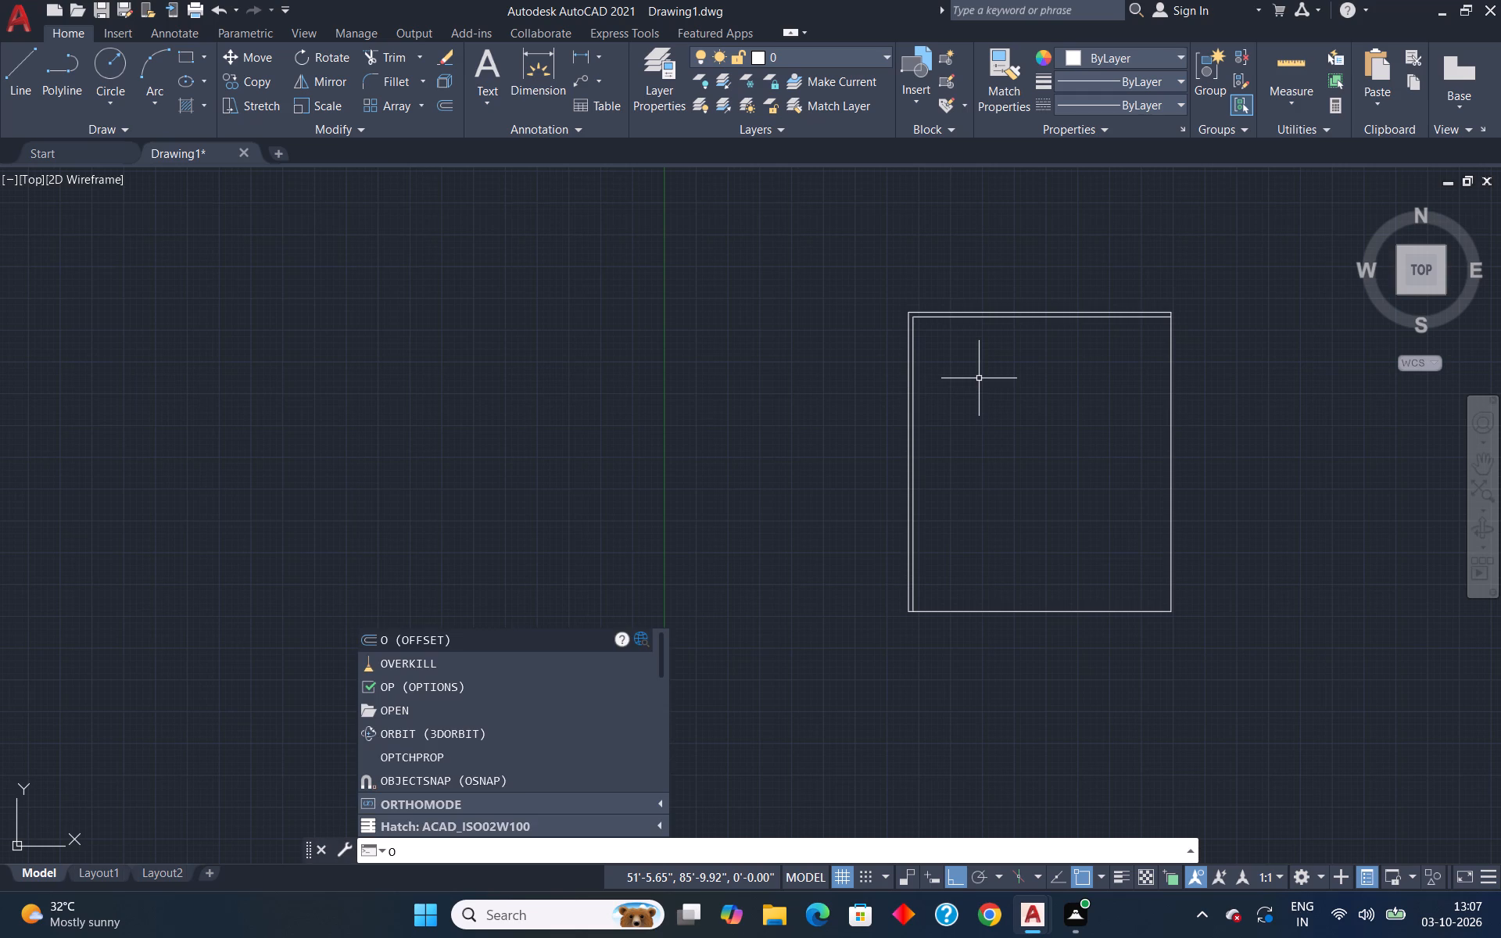
key(Return)
text(4')
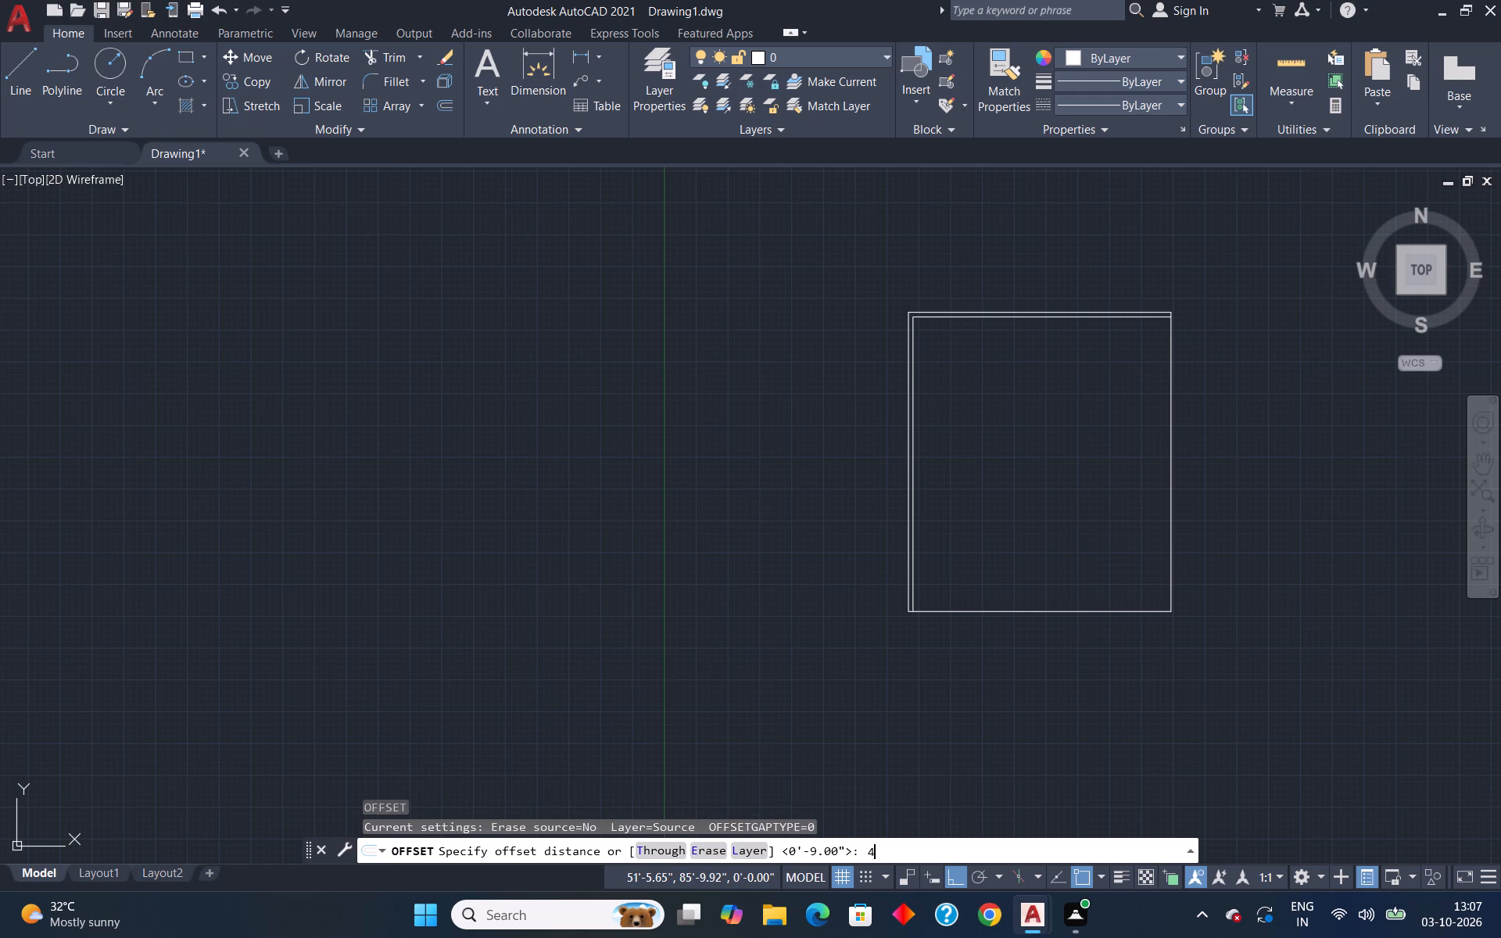
key(Return)
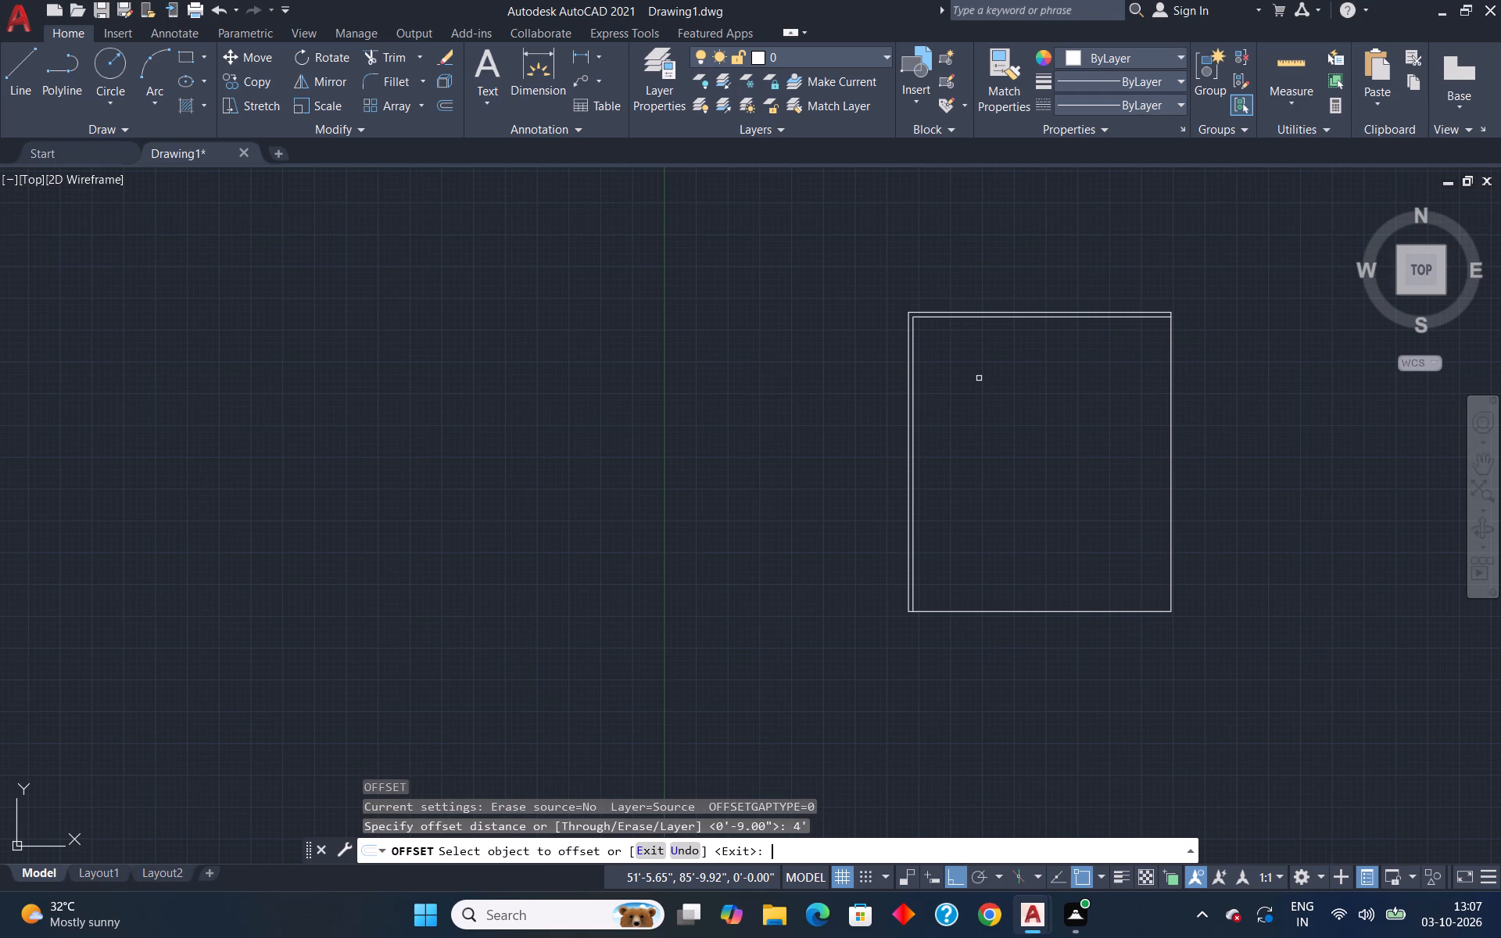
text(4')
key(Return)
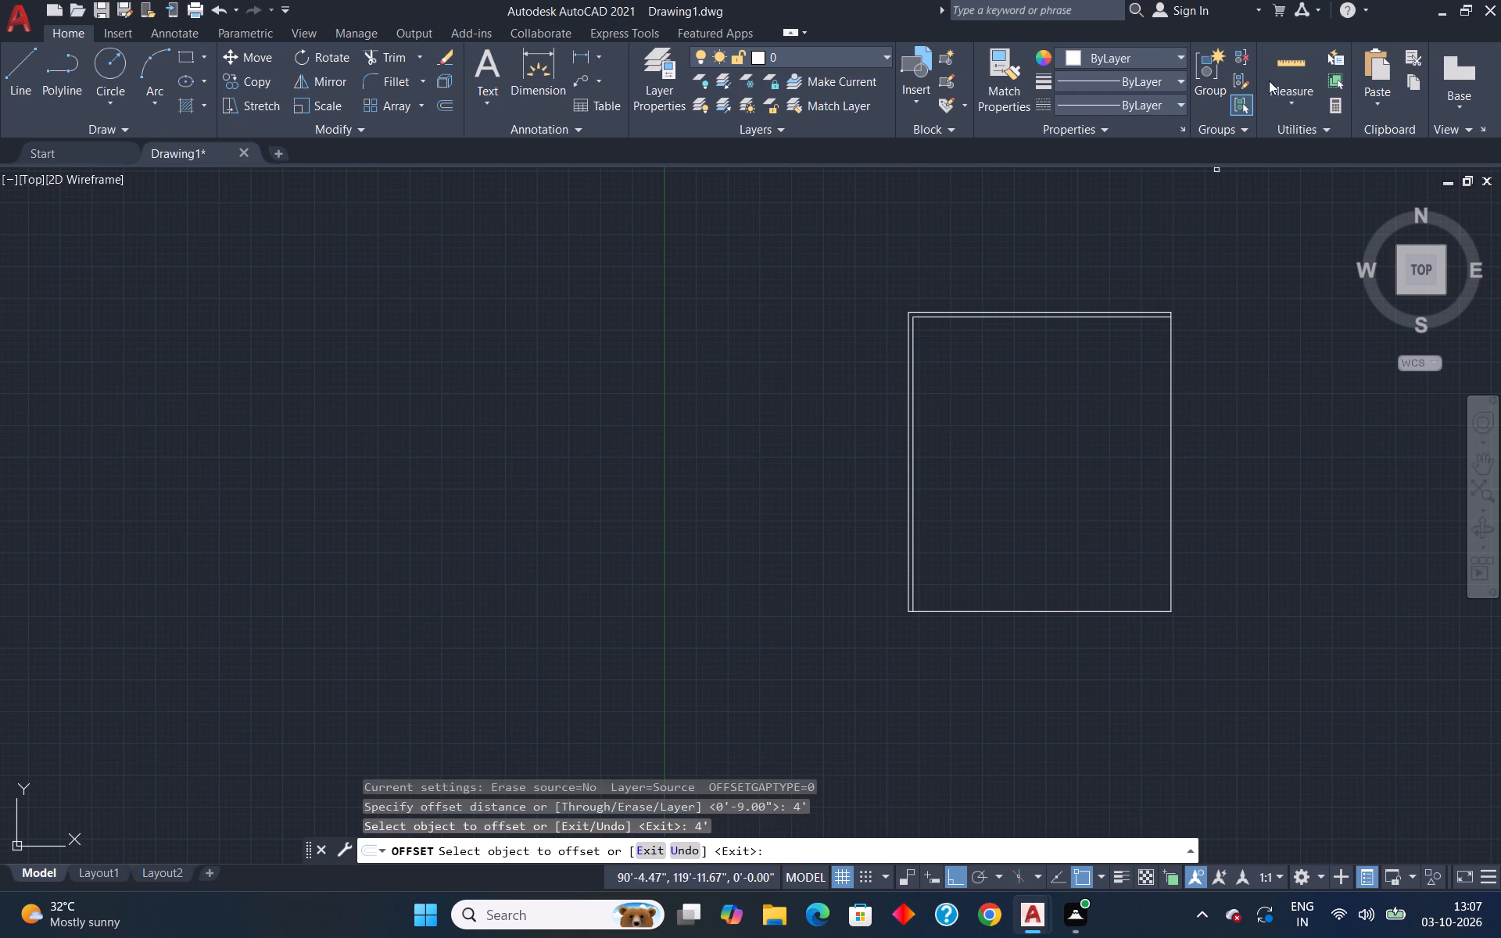
click(1033, 318)
click(1046, 401)
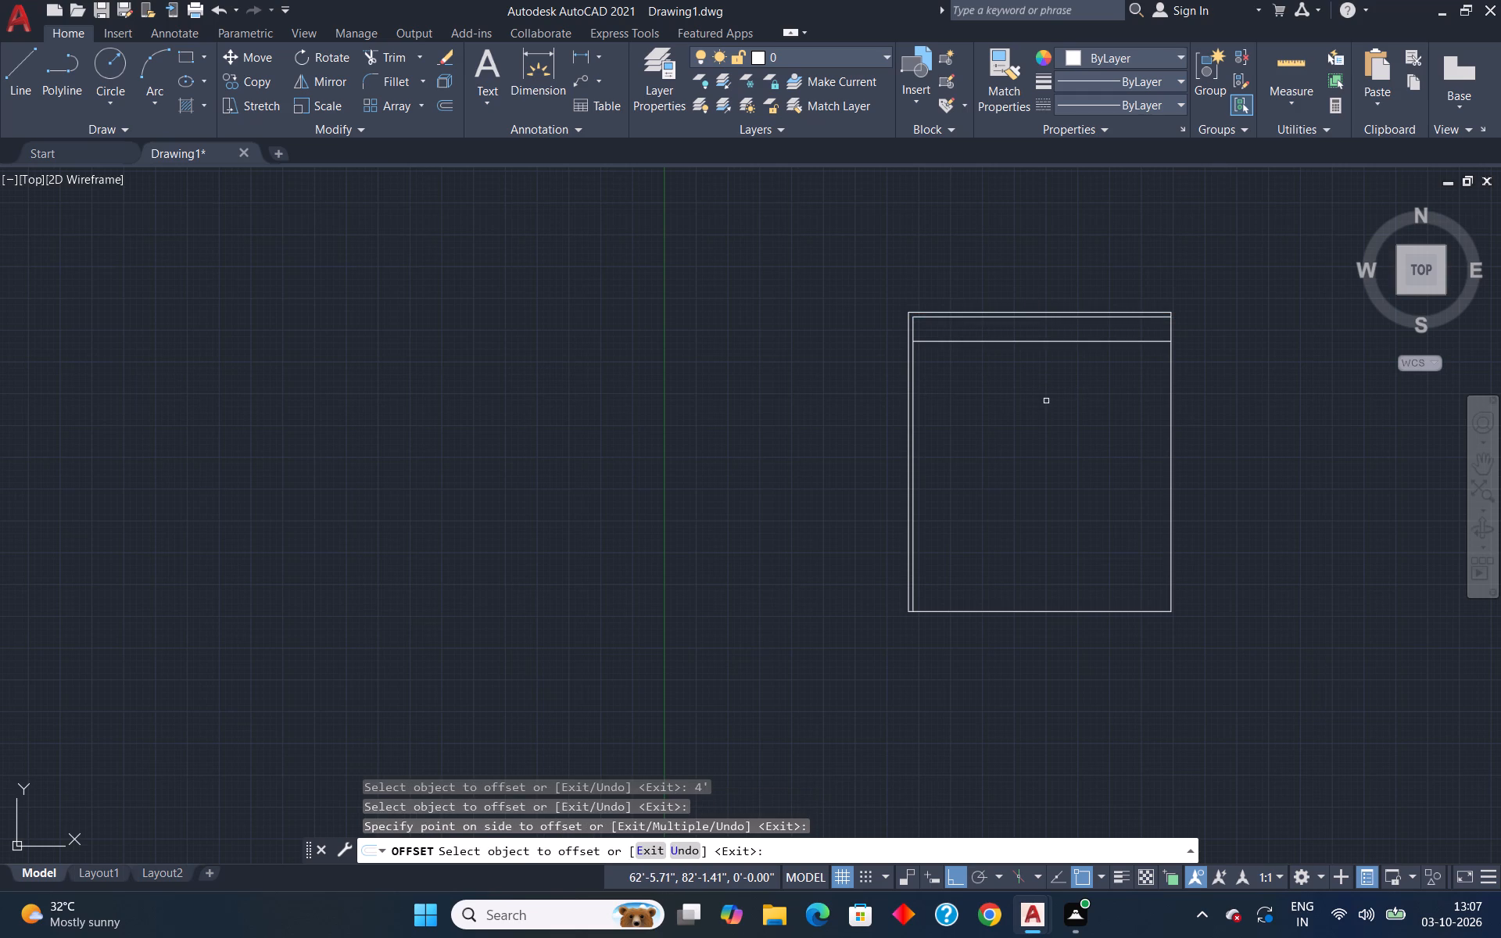
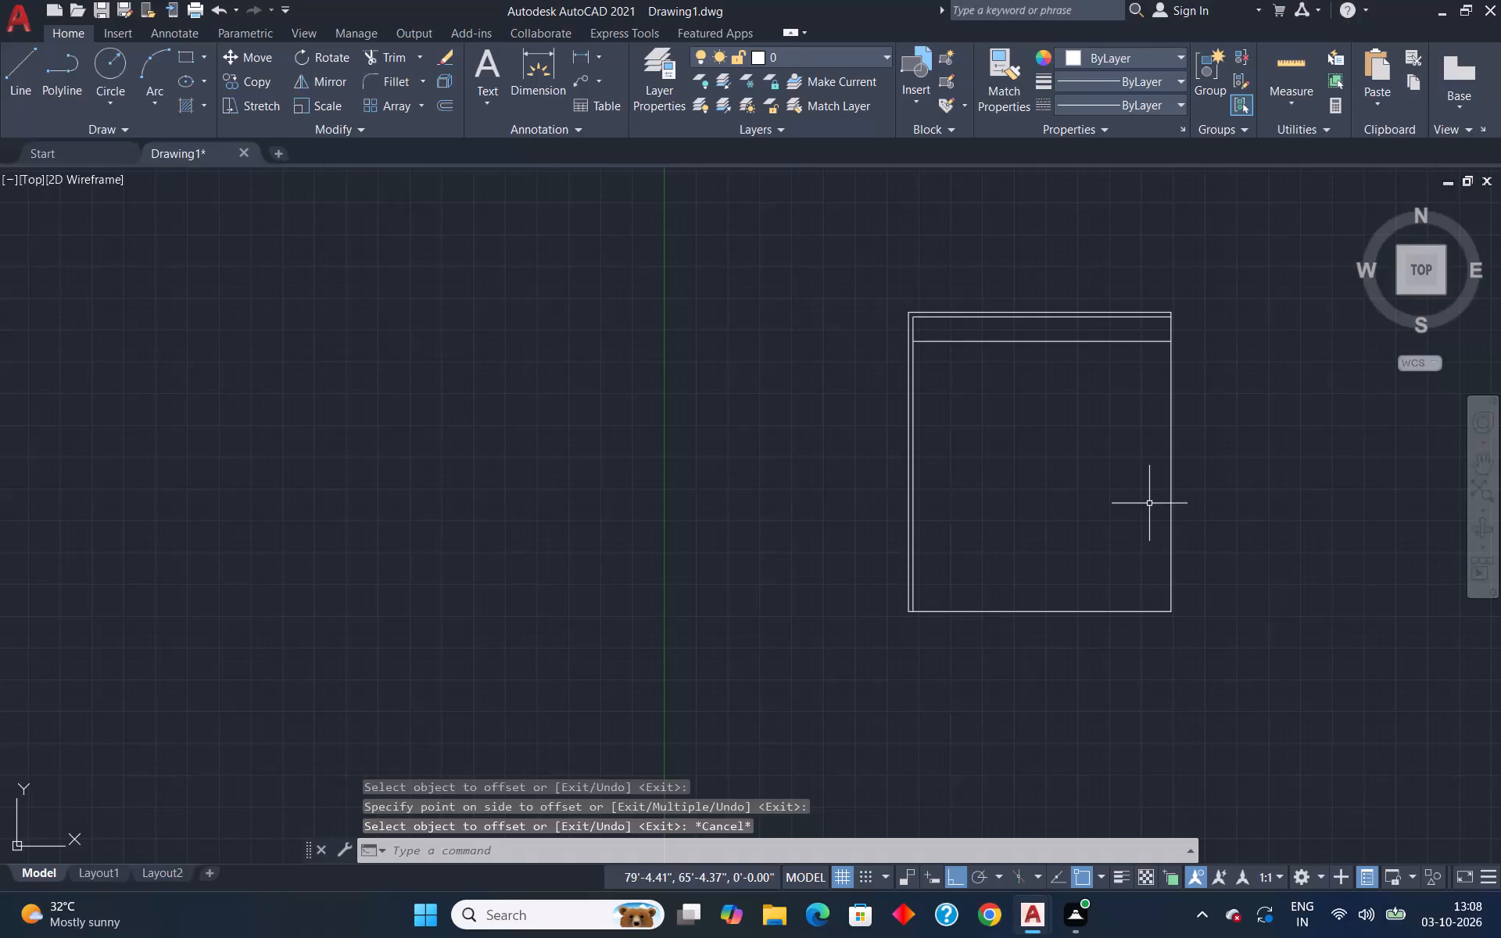
Offset the interior horizontal line below the top wall 6" downward to form a partition.
key(o)
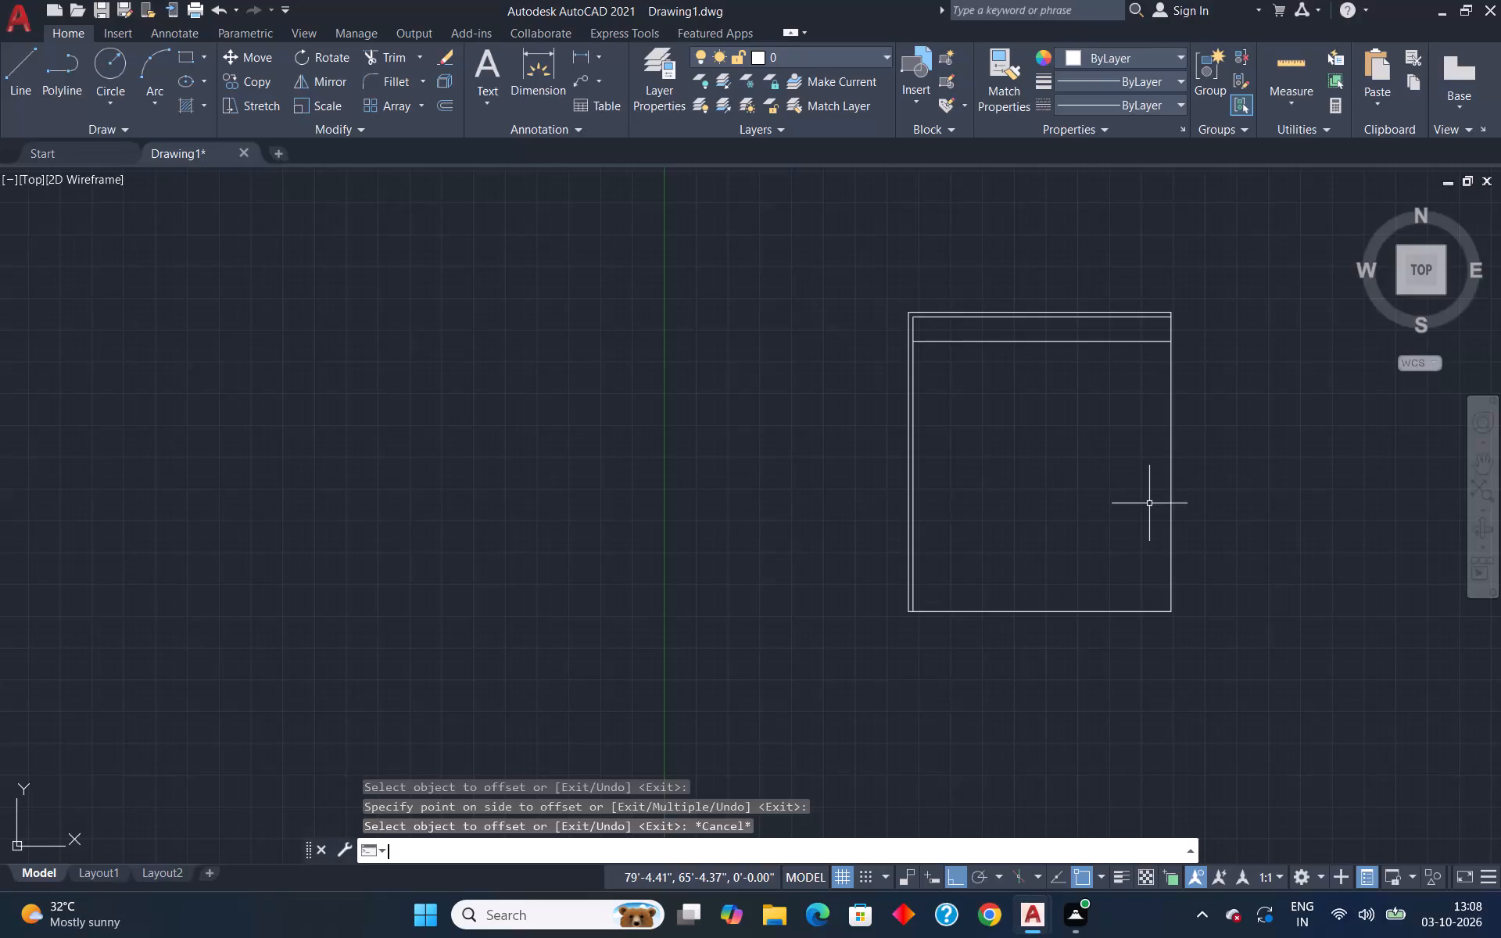
key(Return)
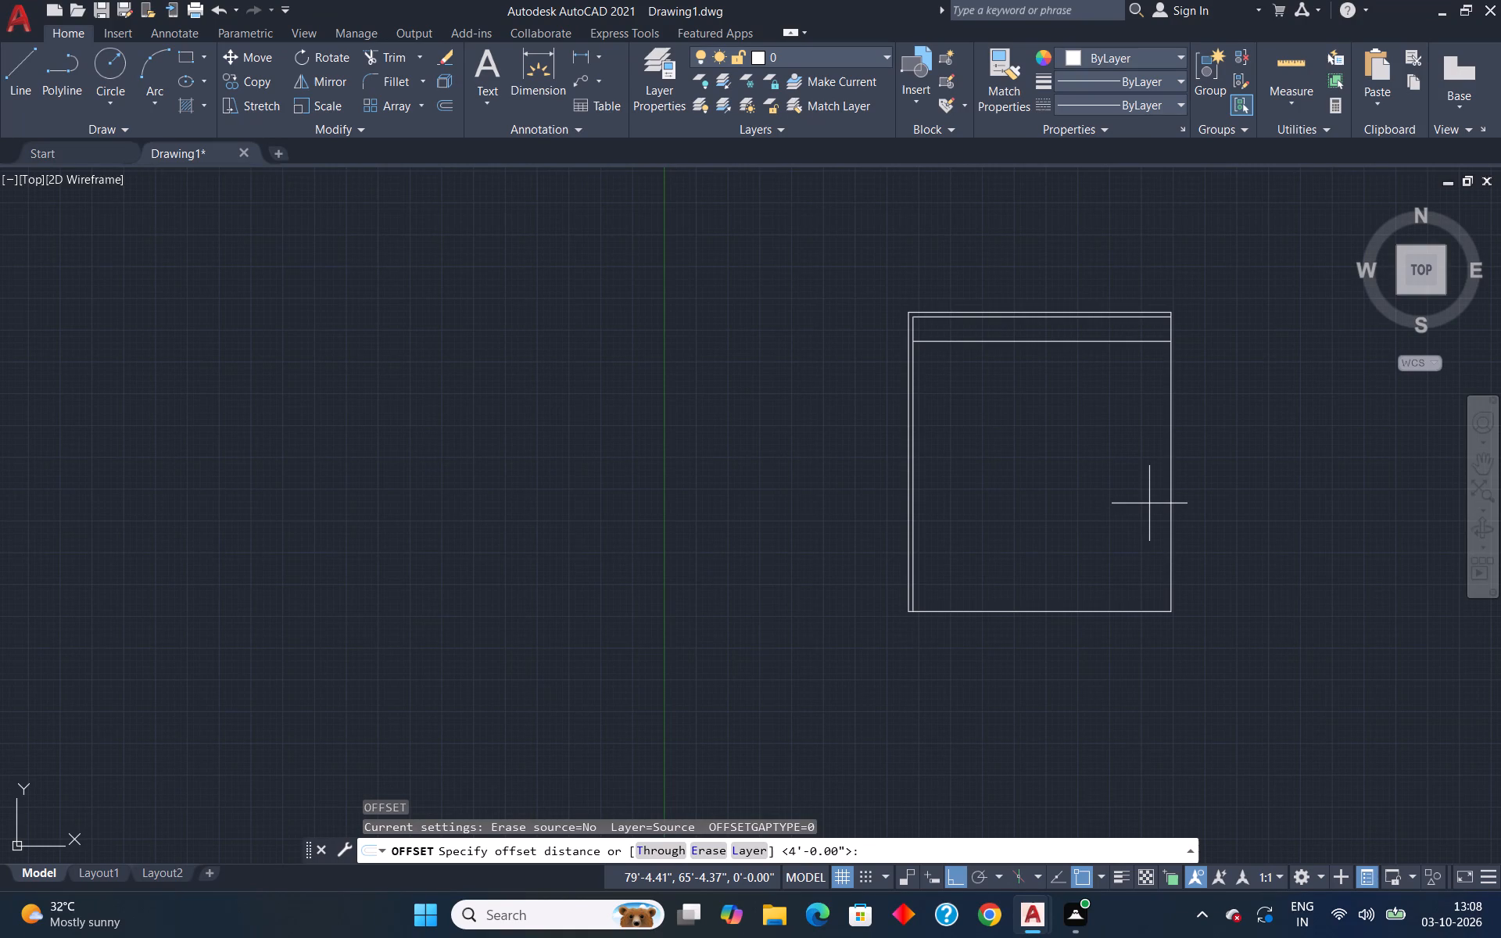
key(6)
key(shift+quotedbl)
key(Return)
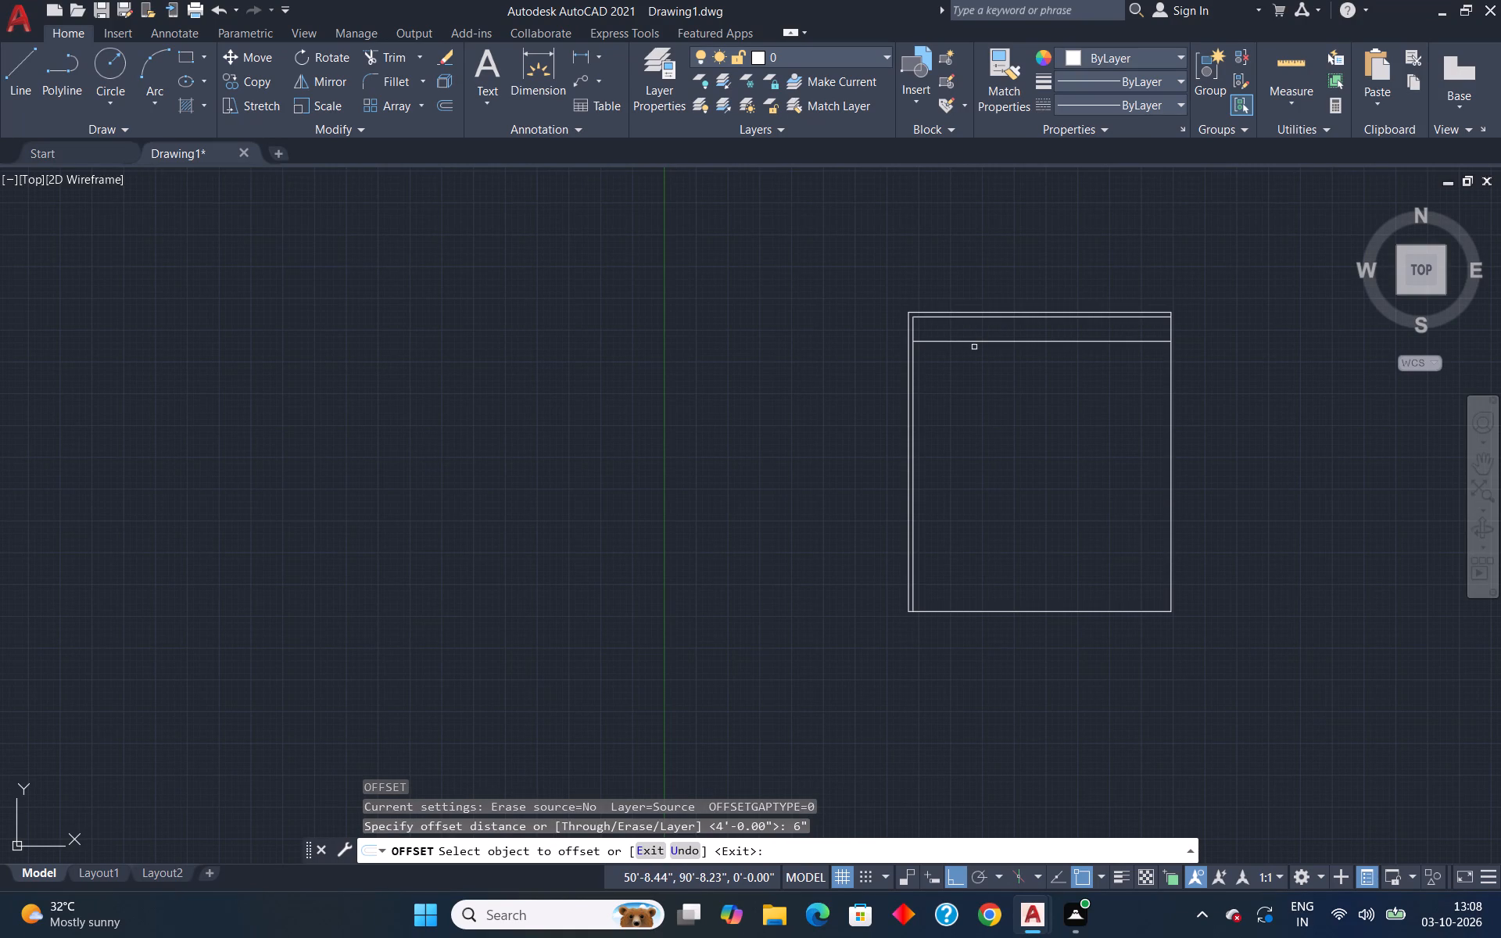
click(973, 340)
click(969, 356)
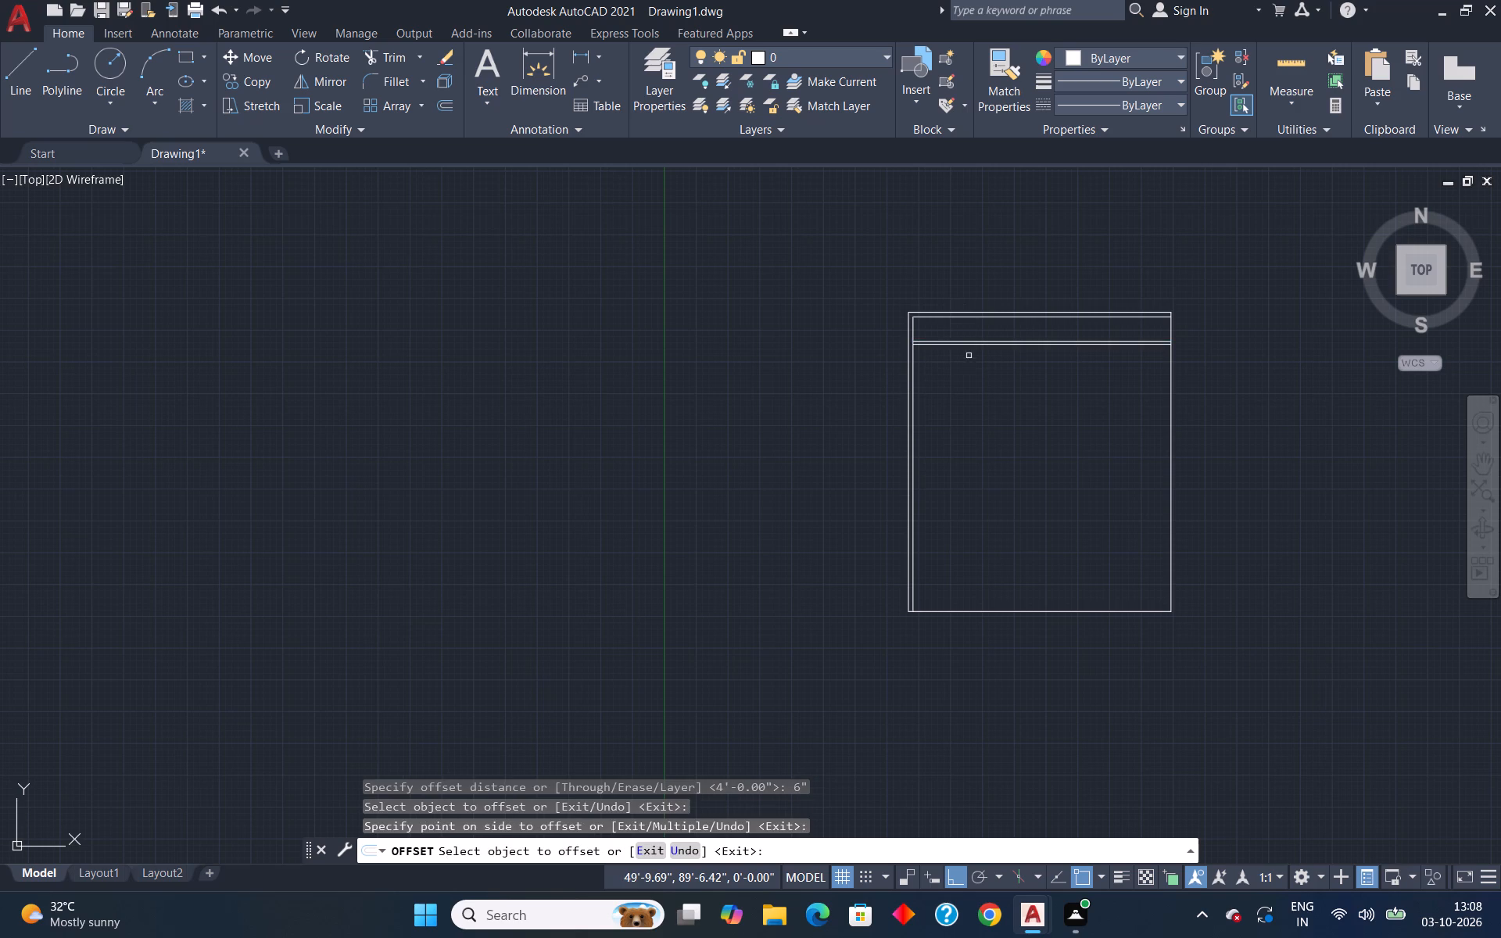
key(Escape)
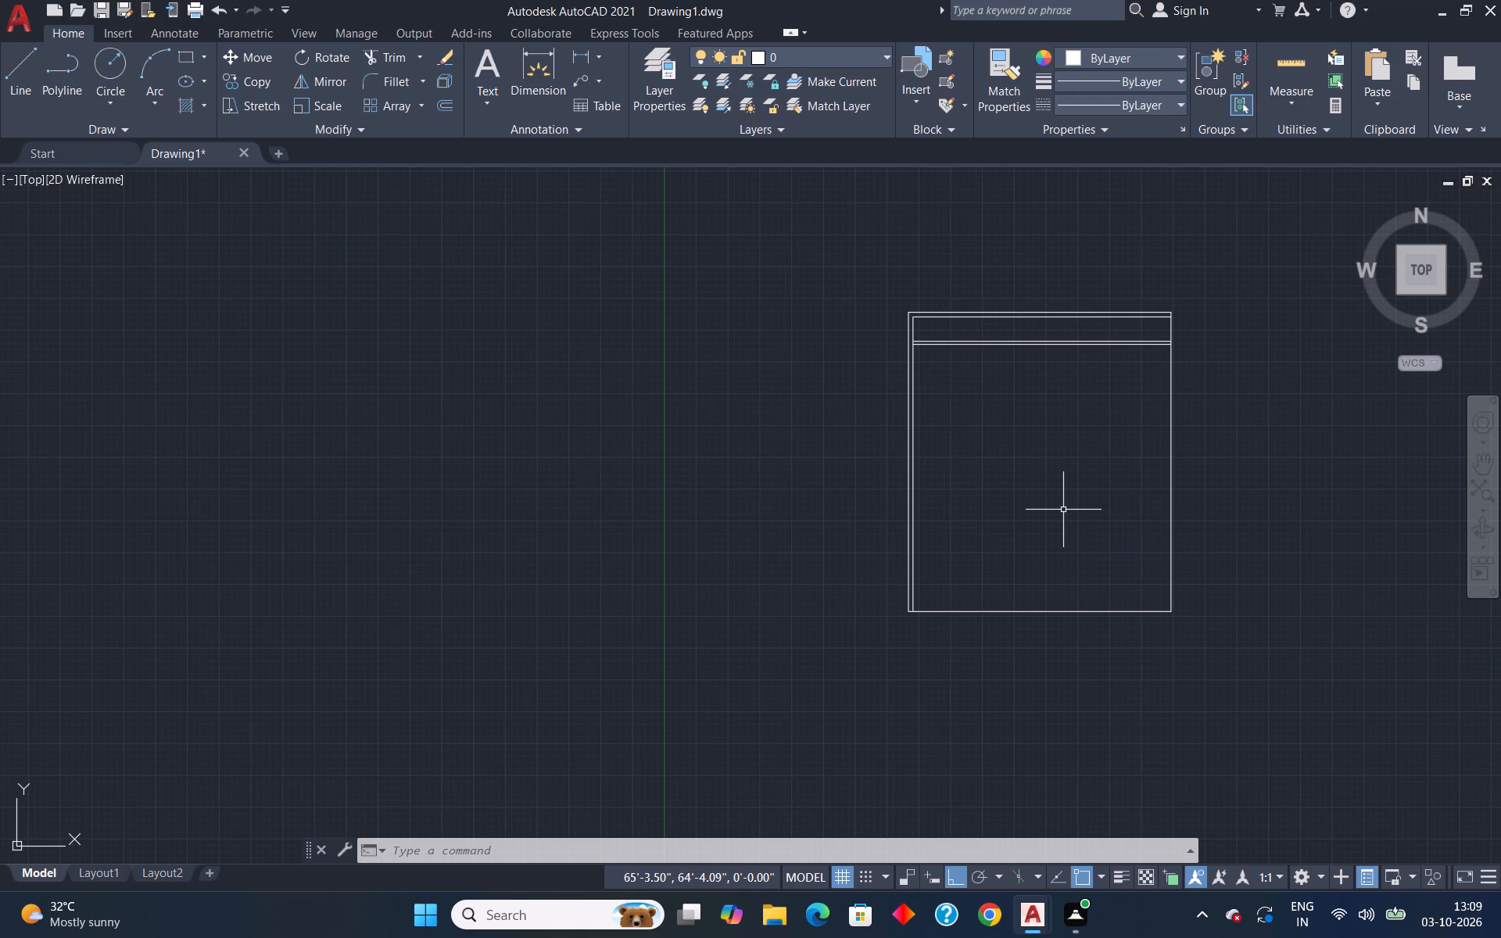
Offset the inner left wall line 16' to the right into the outline.
key(o)
key(Return)
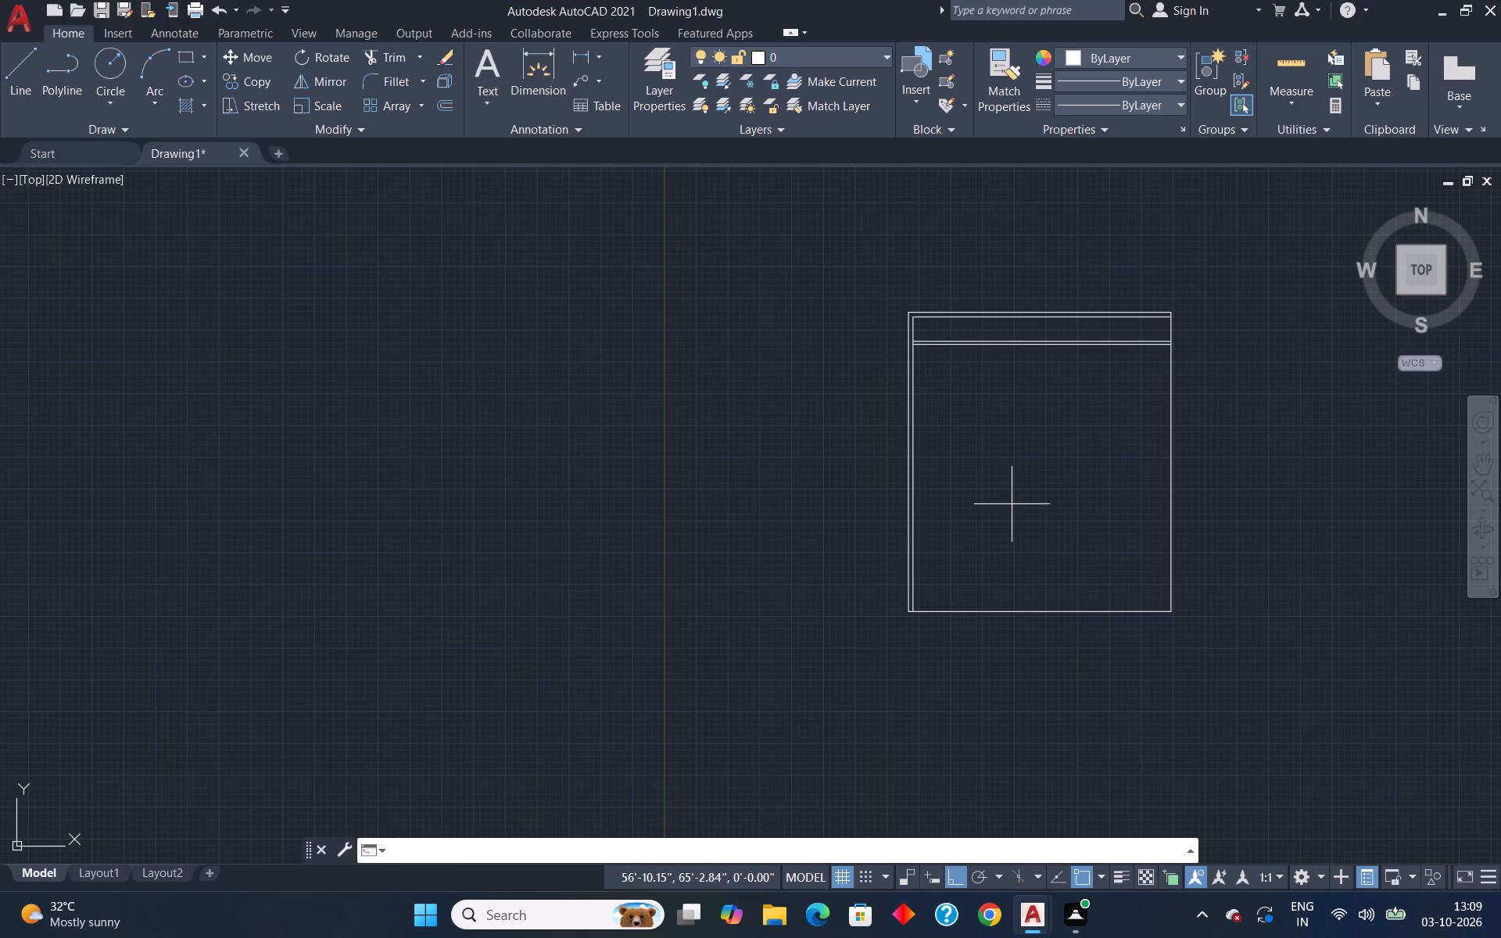
text(16')
key(Return)
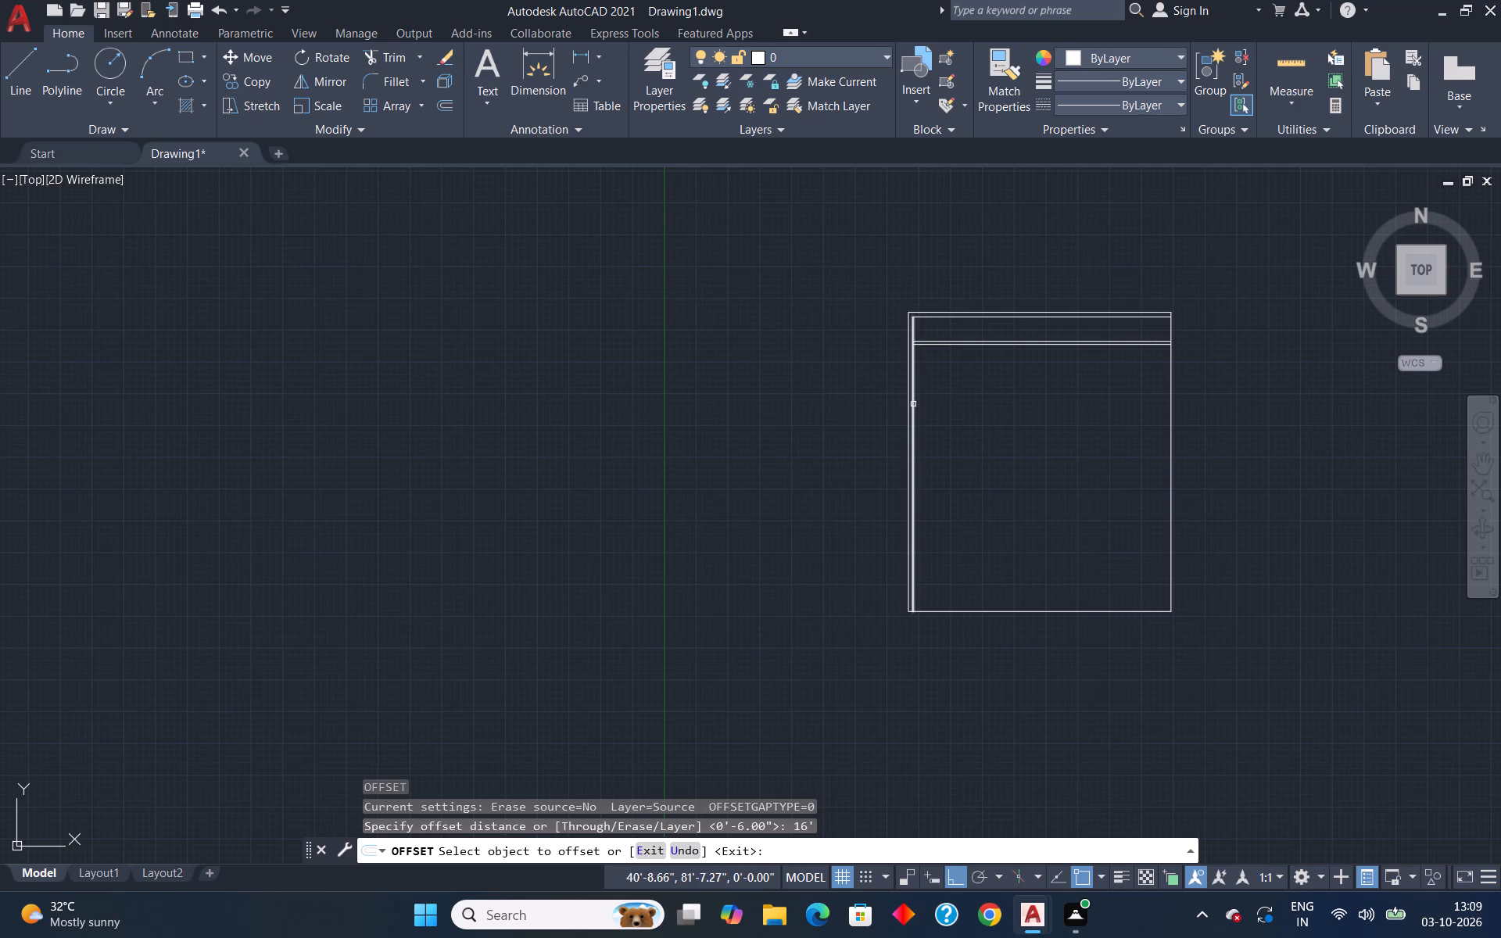
click(913, 404)
click(1013, 411)
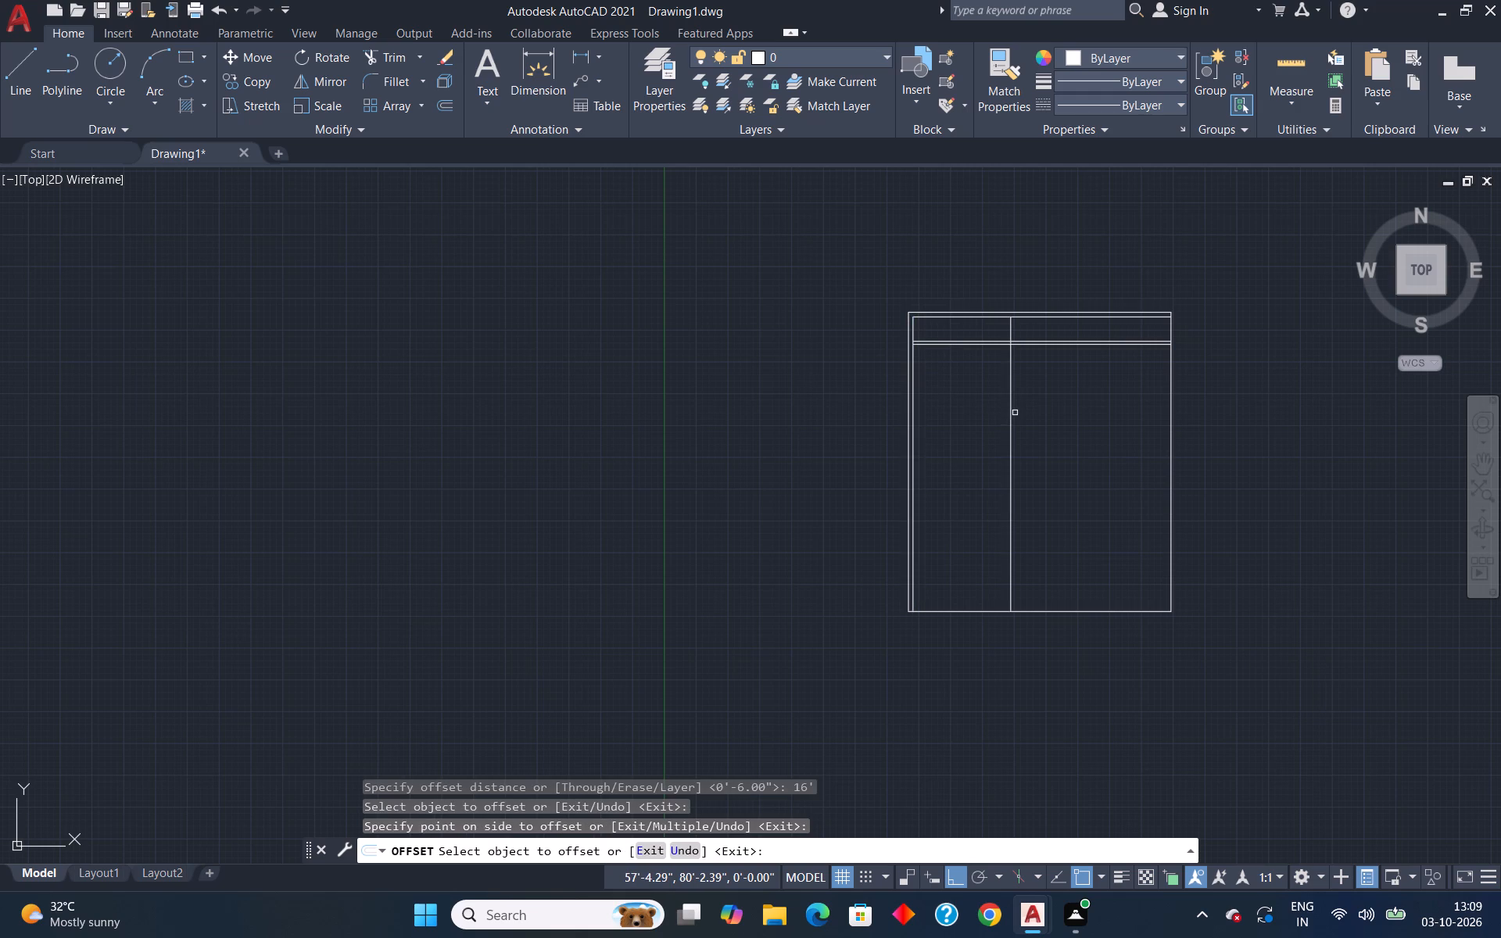
key(Escape)
Offset the new interior vertical line 6" to the right to form a vertical partition.
key(o)
key(Return)
text(6")
key(Return)
click(1012, 406)
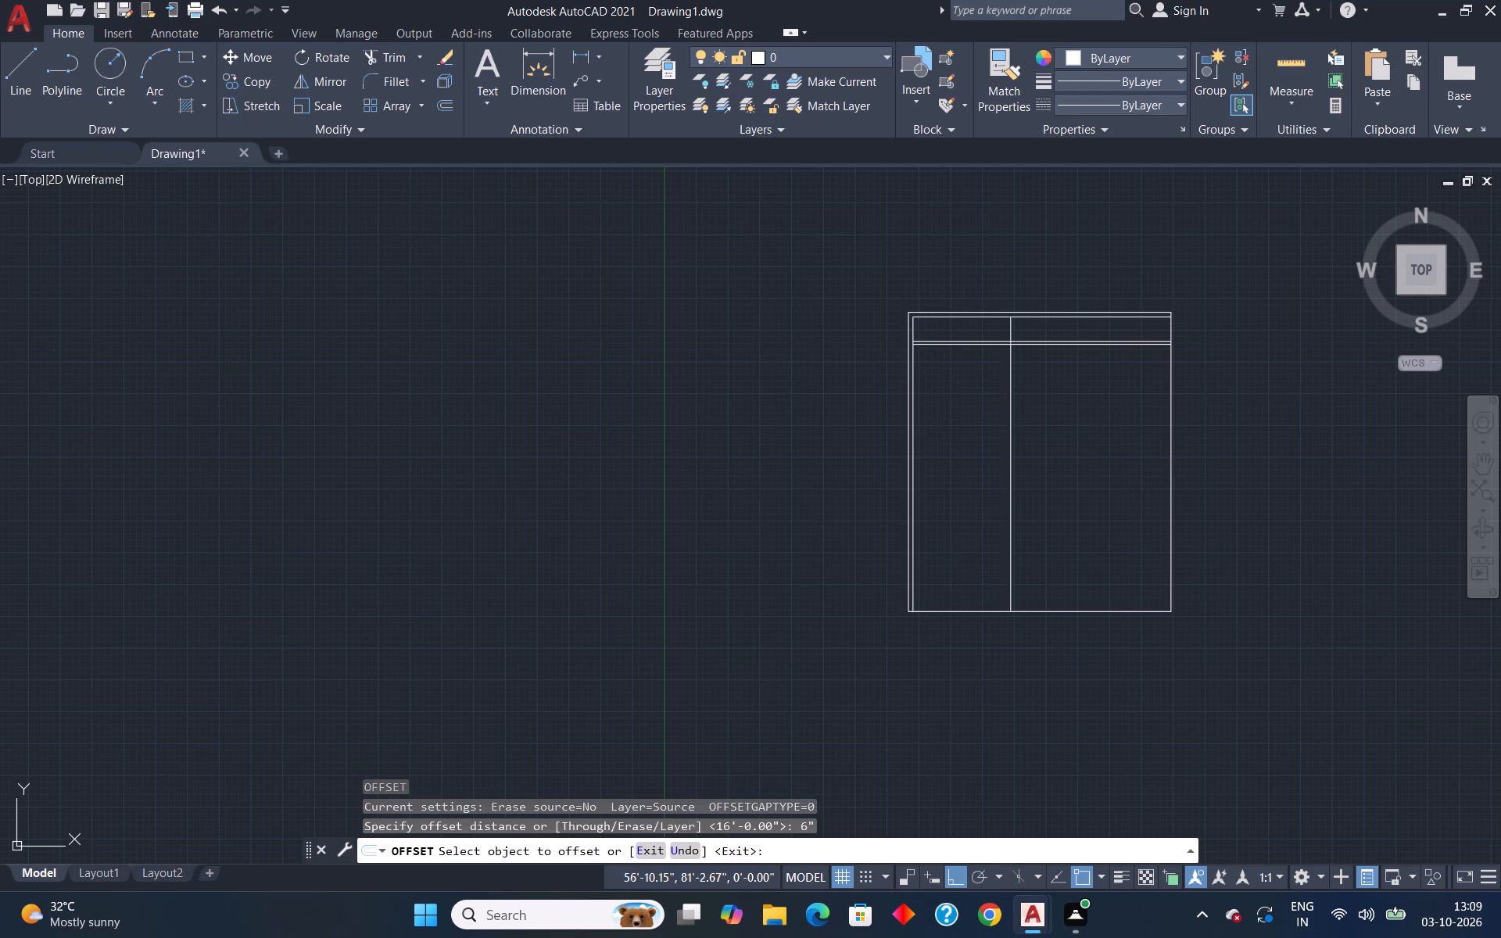
click(1080, 406)
key(Escape)
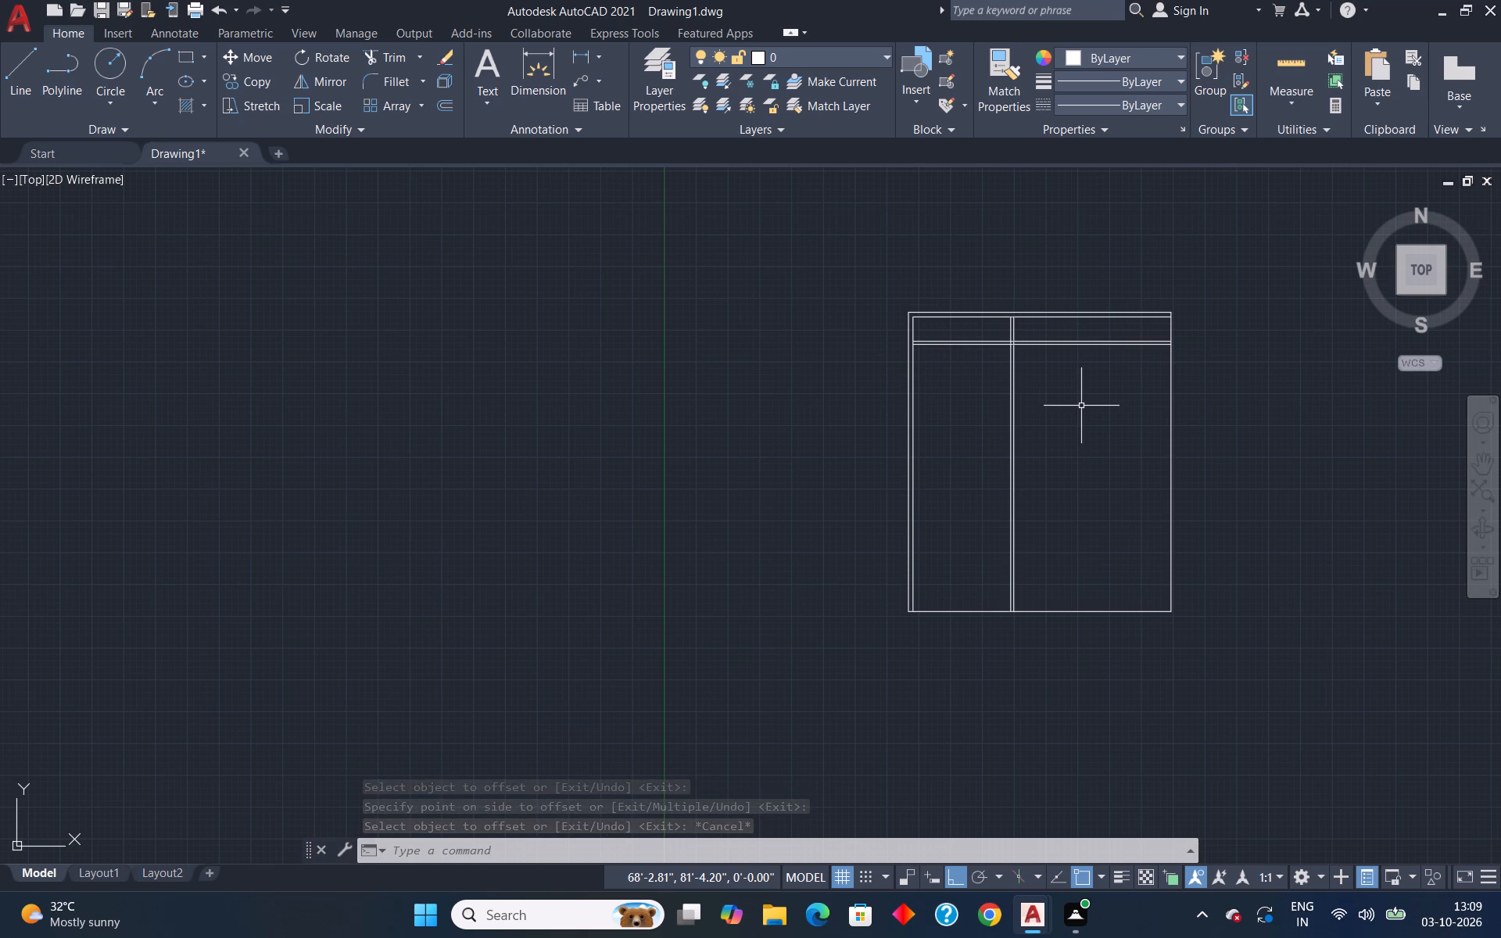
Offset the lower line of the horizontal partition 10' downward.
key(o)
key(Return)
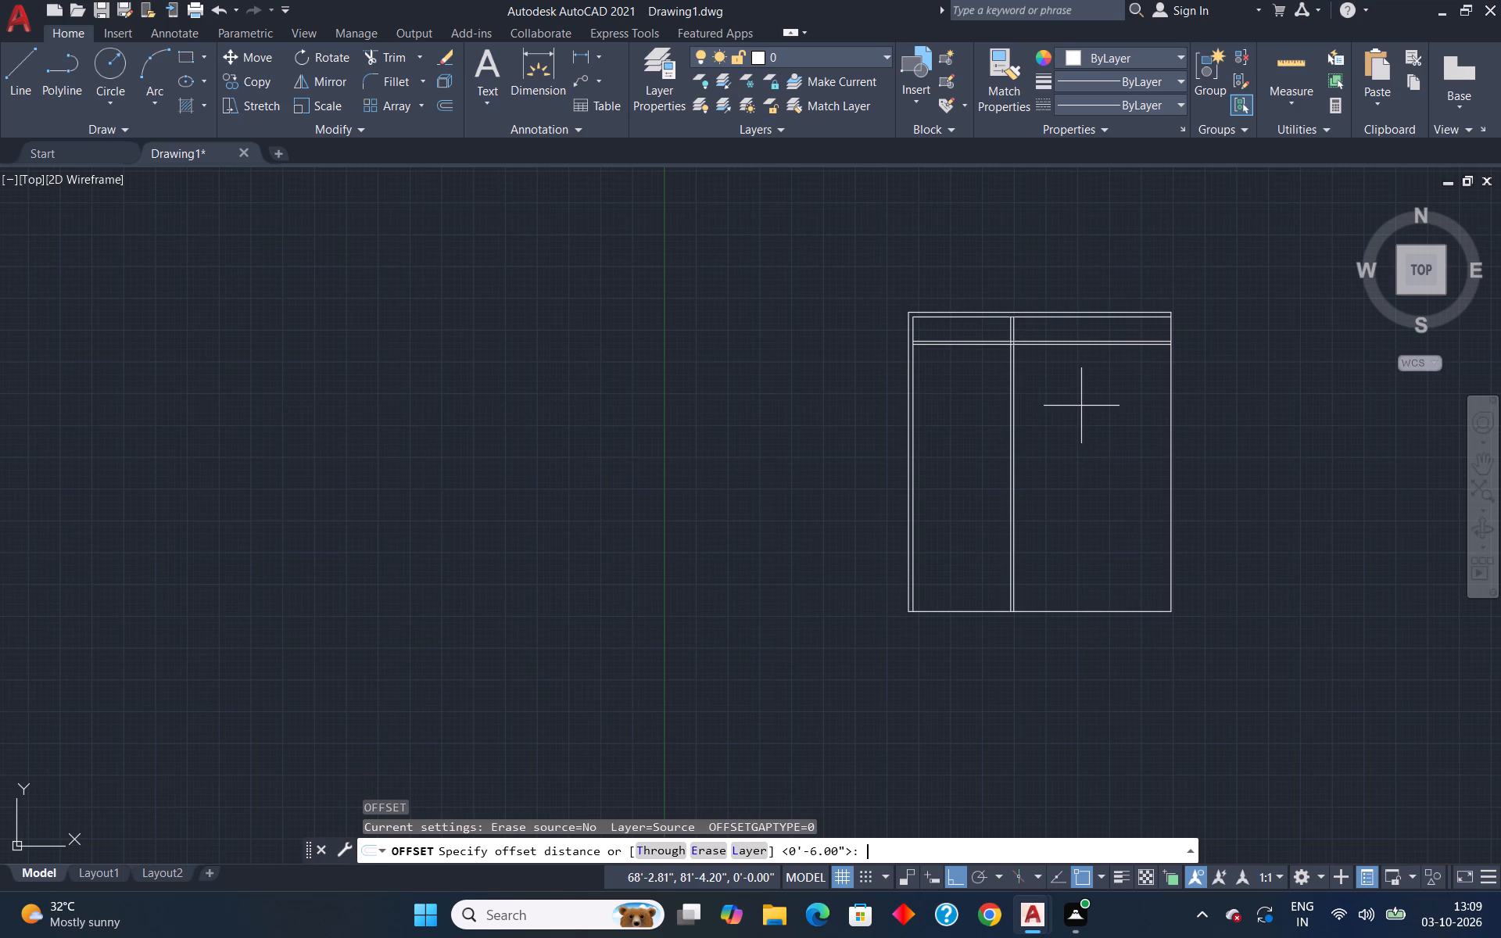
text(10')
key(Return)
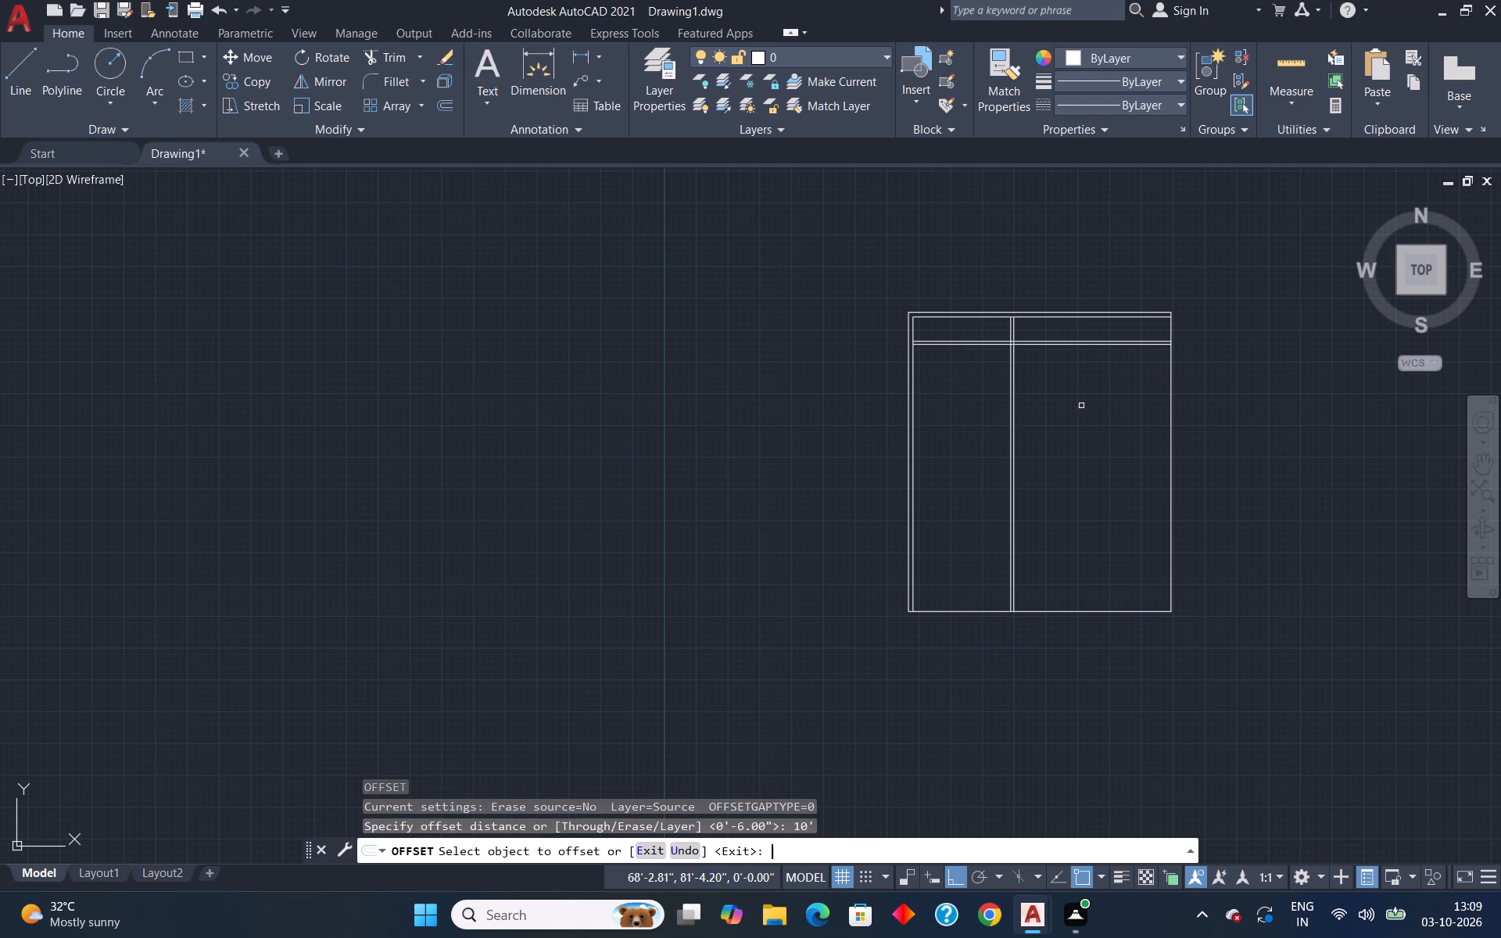
scroll(1048, 362, up, 2)
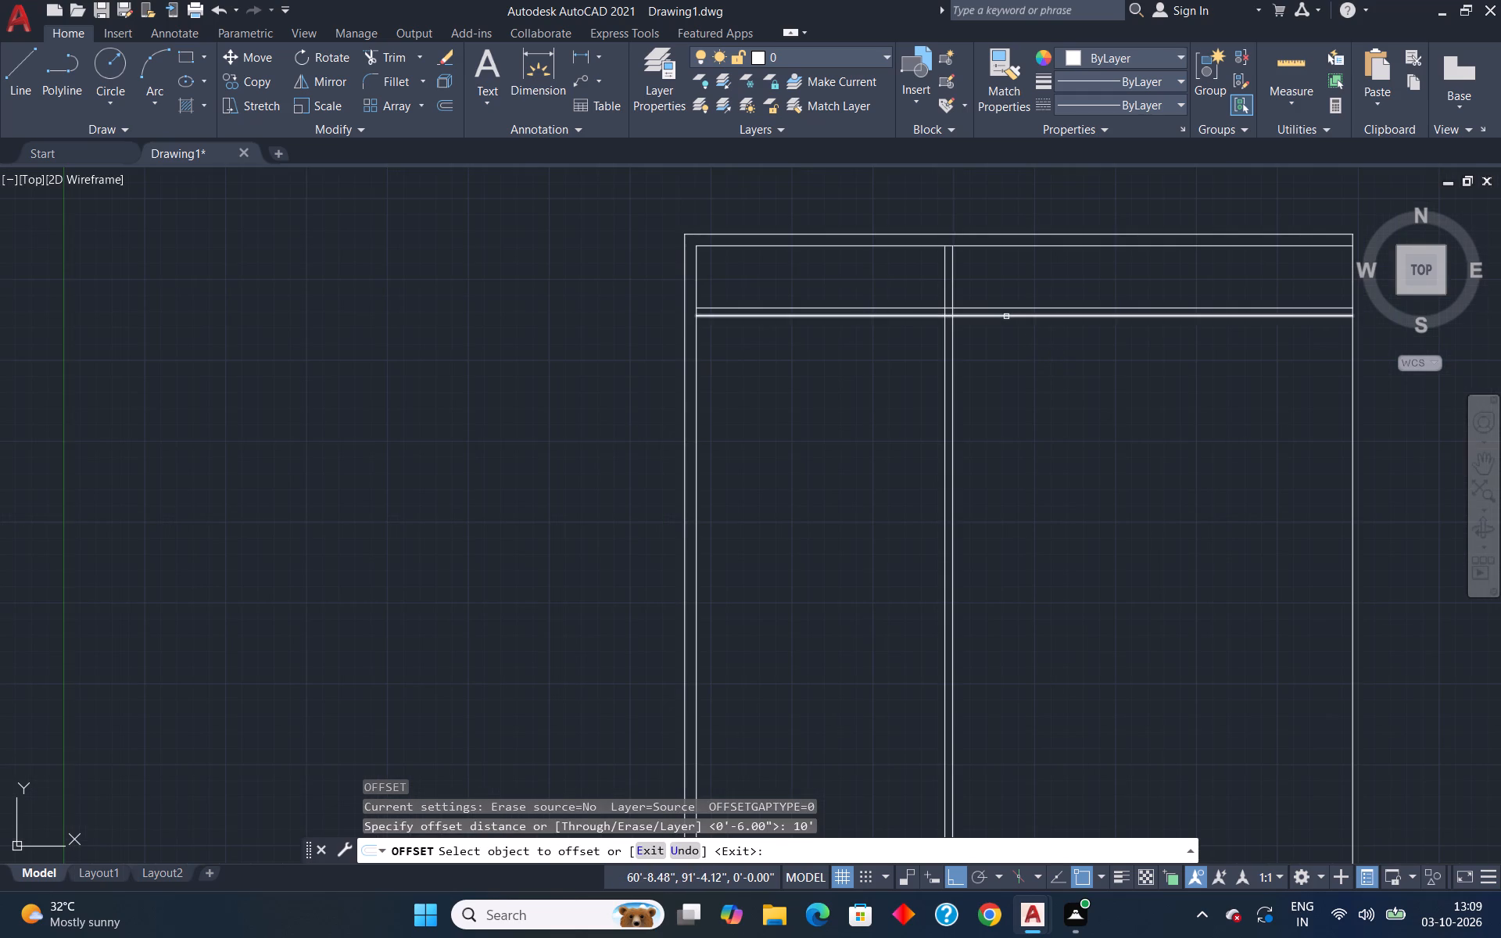
click(1006, 317)
click(1001, 403)
key(Escape)
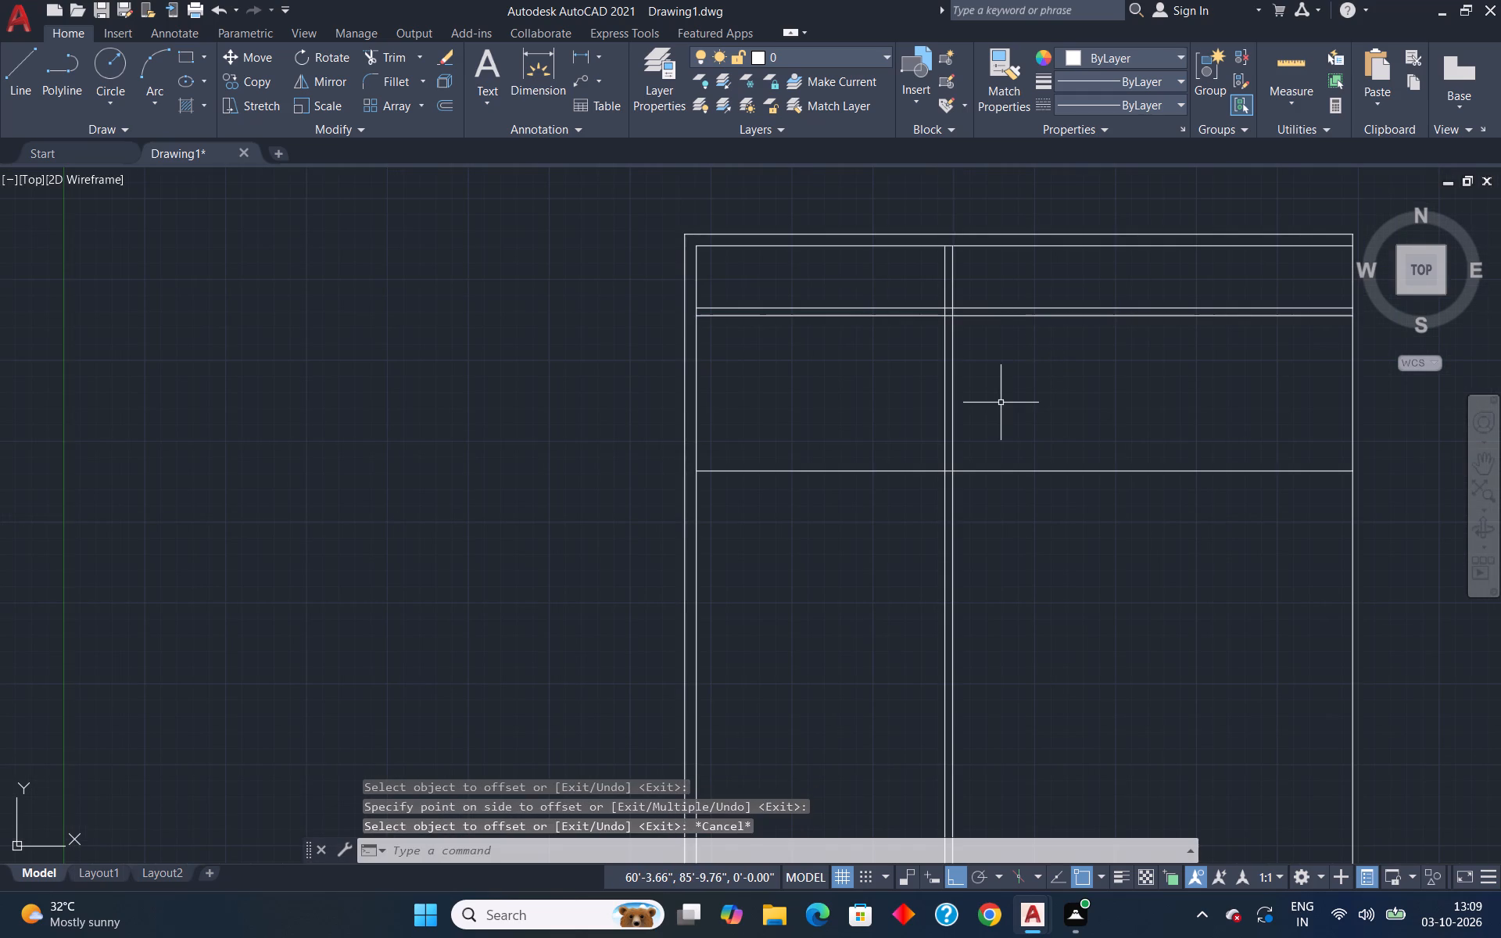
Offset the new horizontal line 6" downward to form a second horizontal partition.
key(o)
key(Return)
text(6")
key(Return)
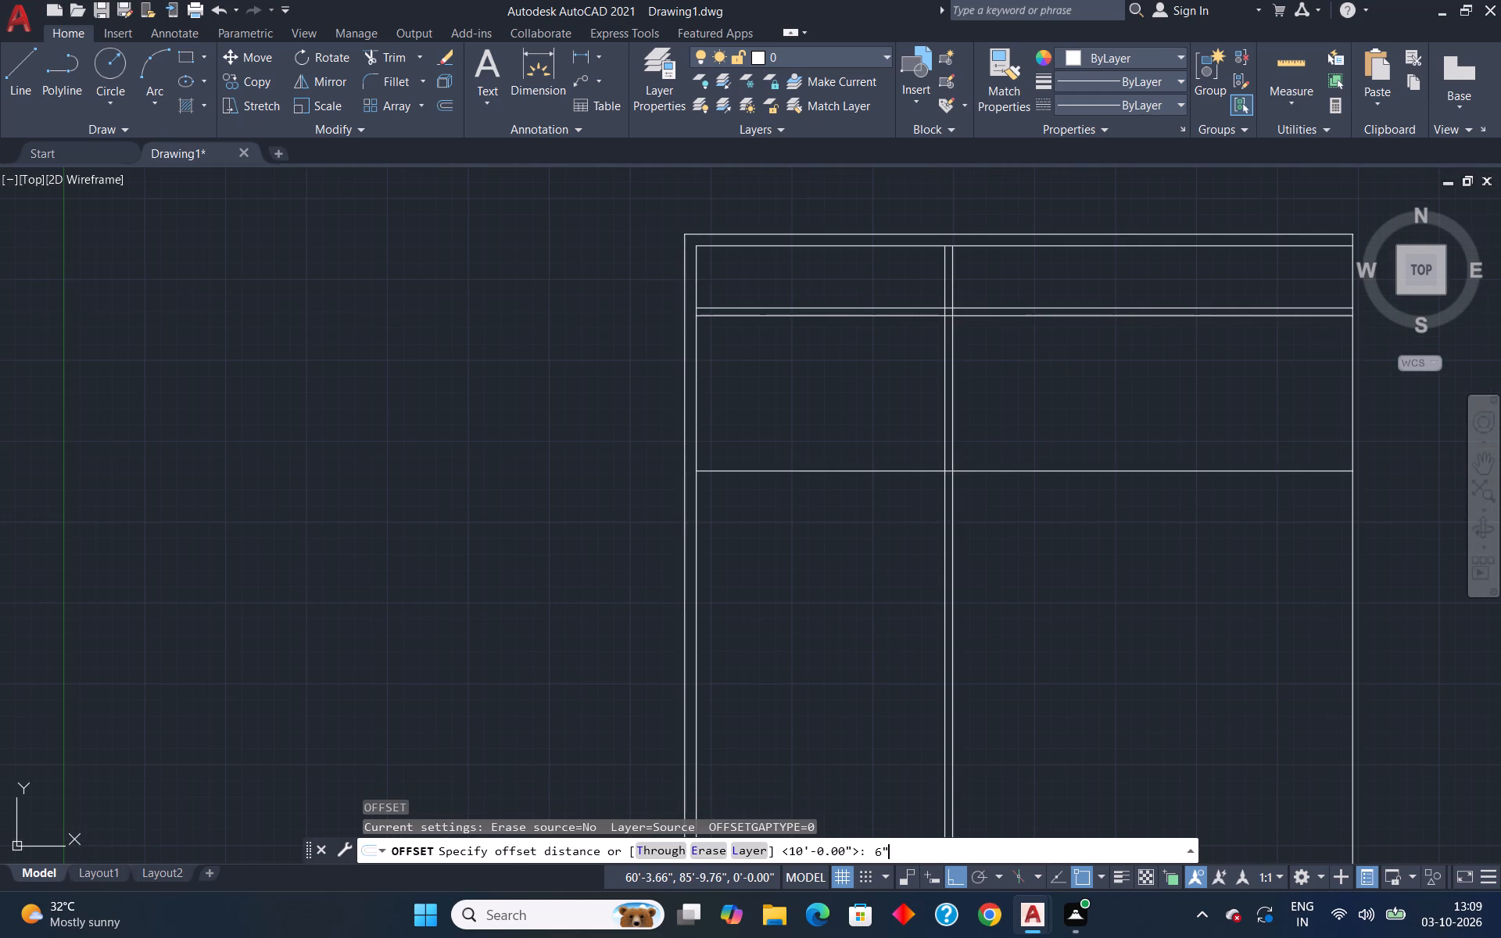
click(1031, 471)
click(1031, 513)
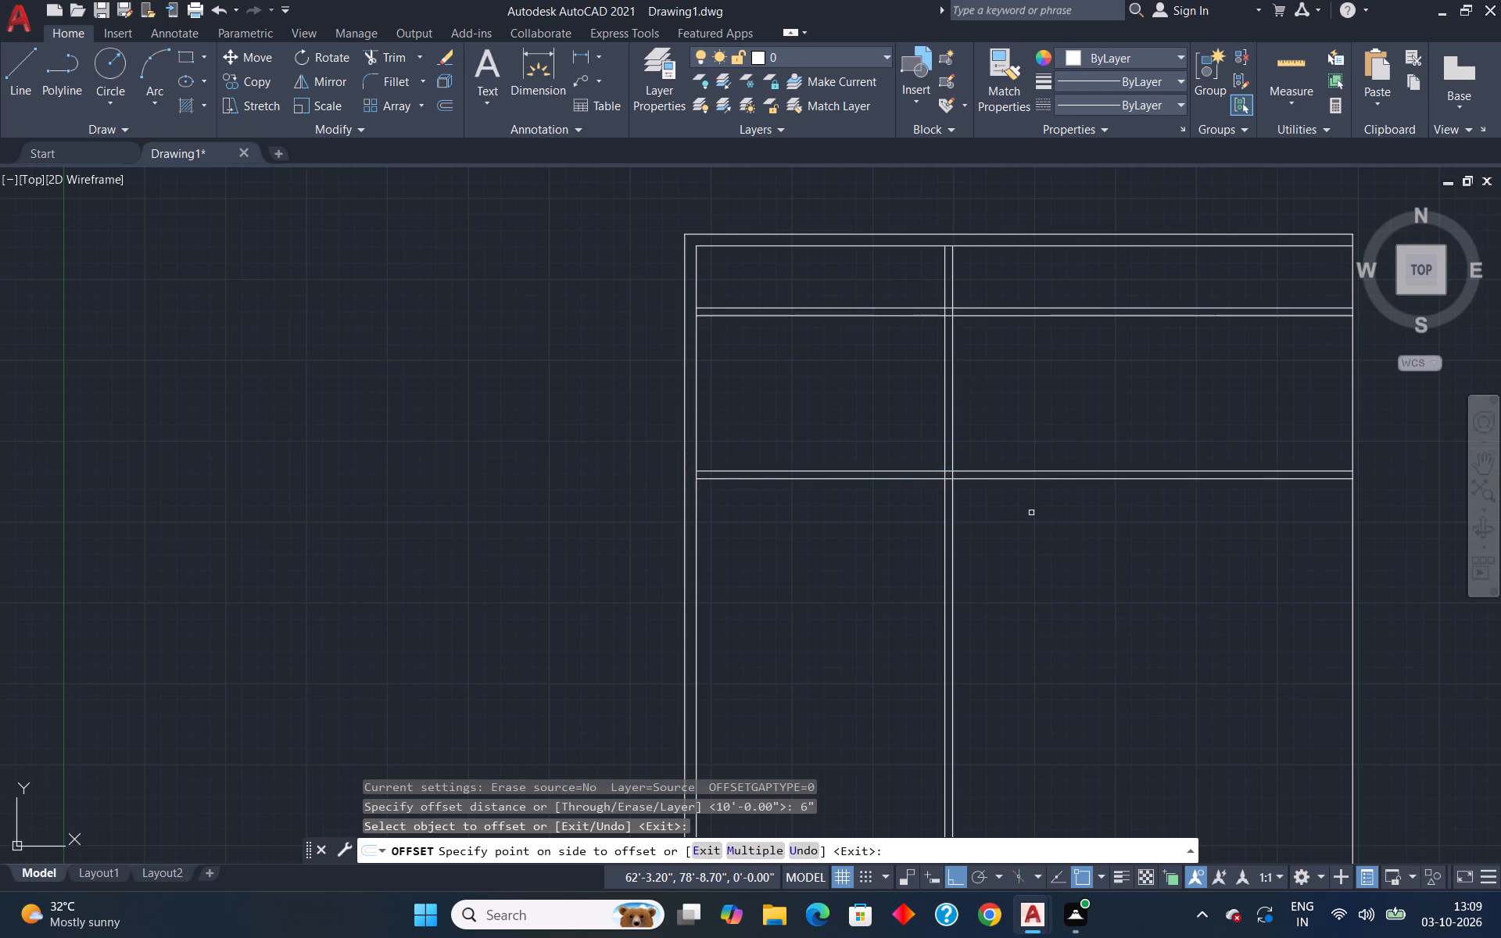
key(Escape)
Trim the horizontal partition lines right of the vertical partition and the vertical partition lines below the second horizontal partition.
text(tr)
key(Return)
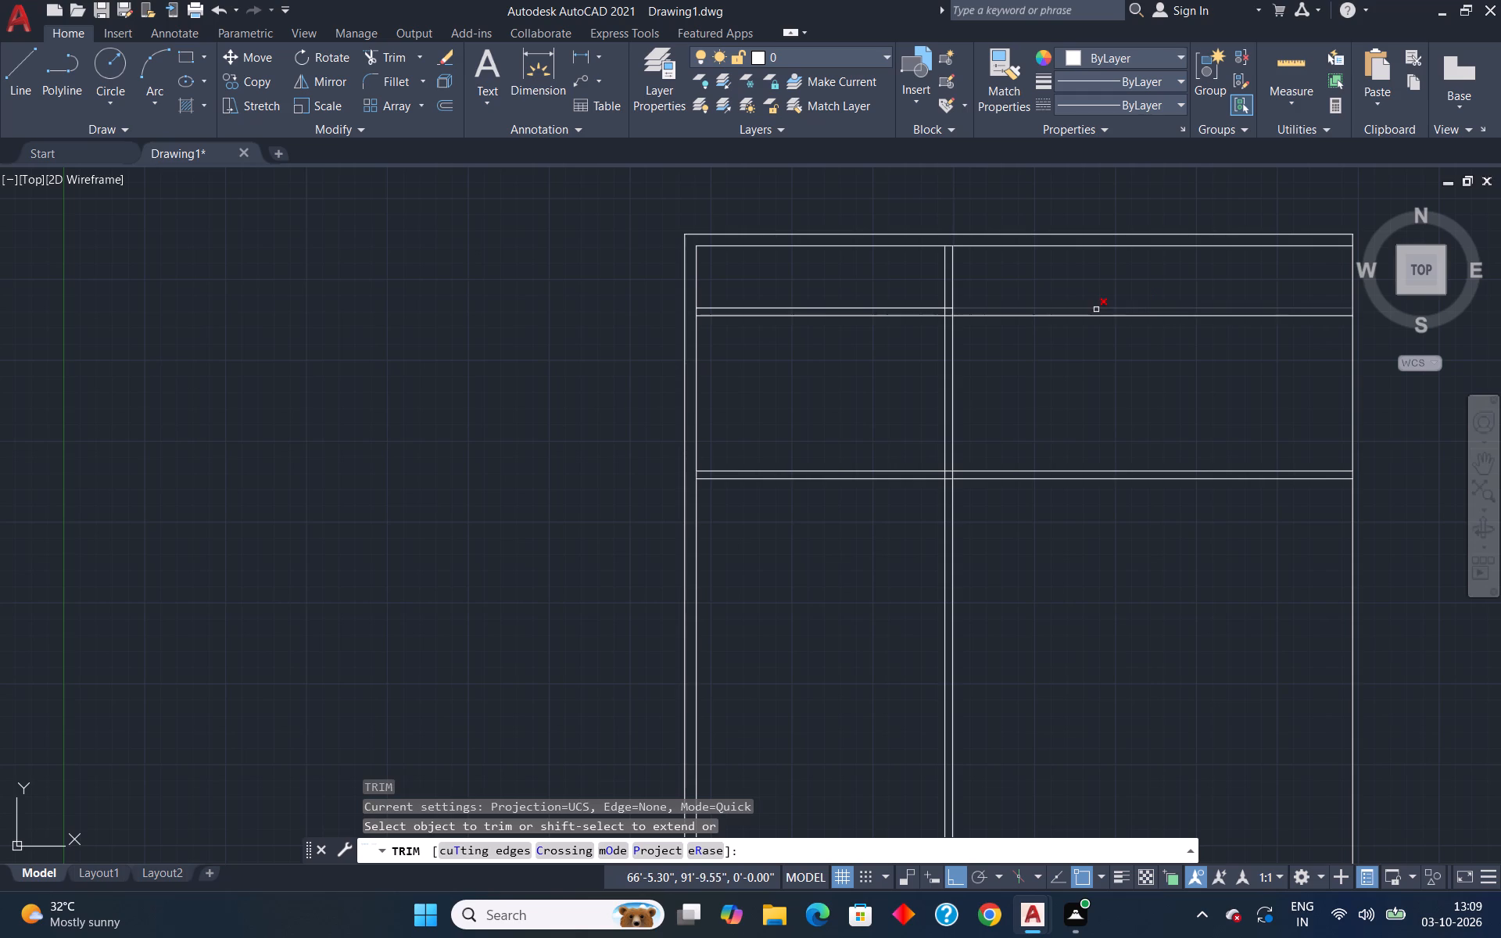
drag(1123, 279, 1069, 570)
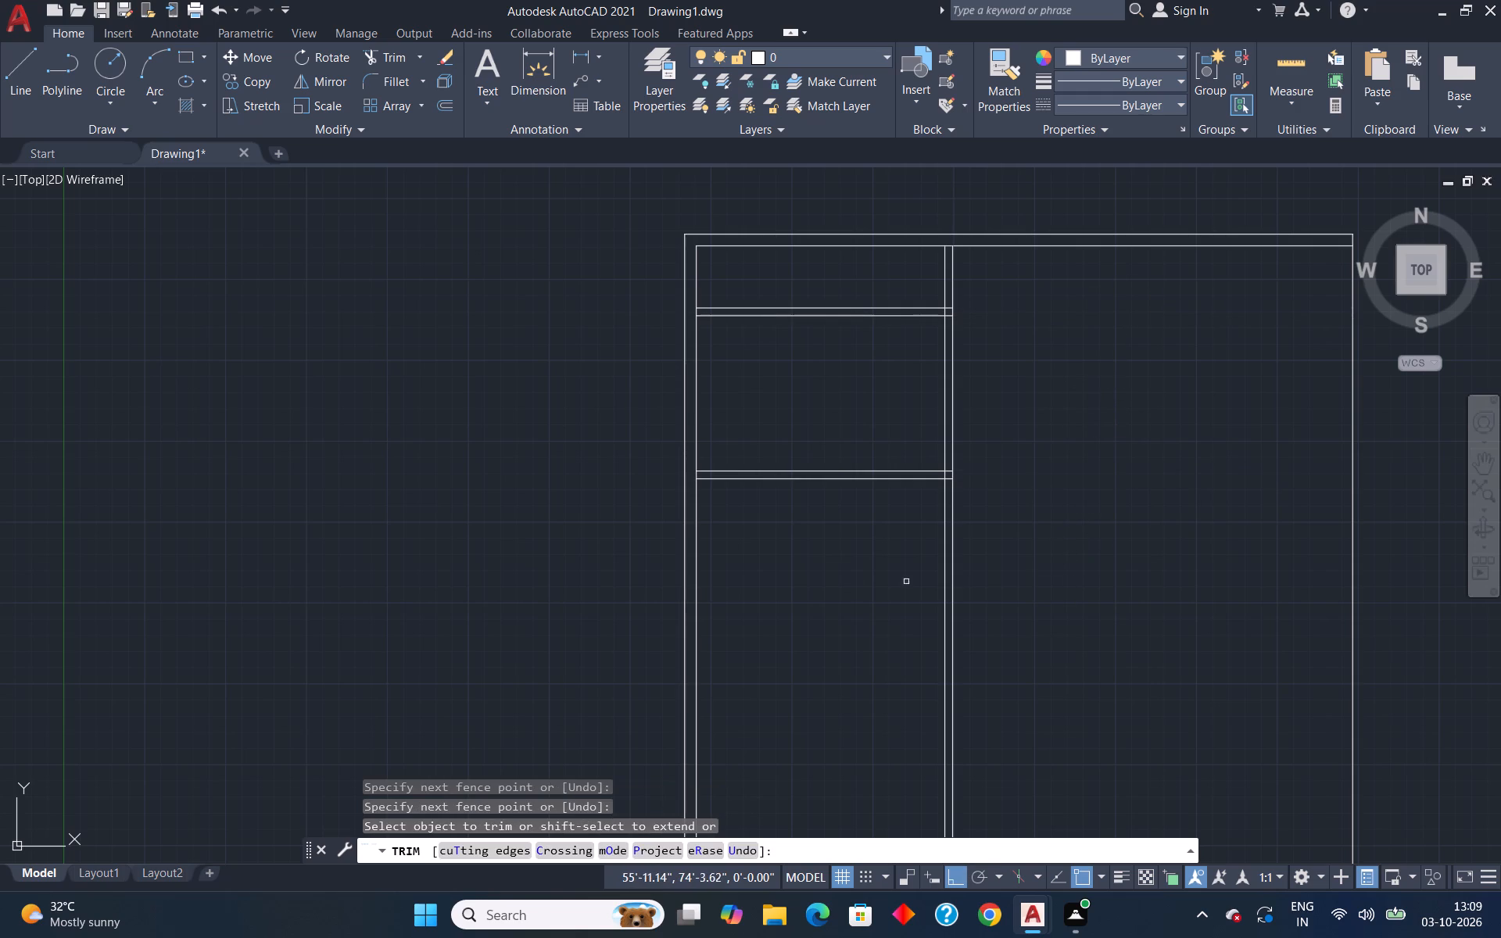
drag(850, 589, 1094, 584)
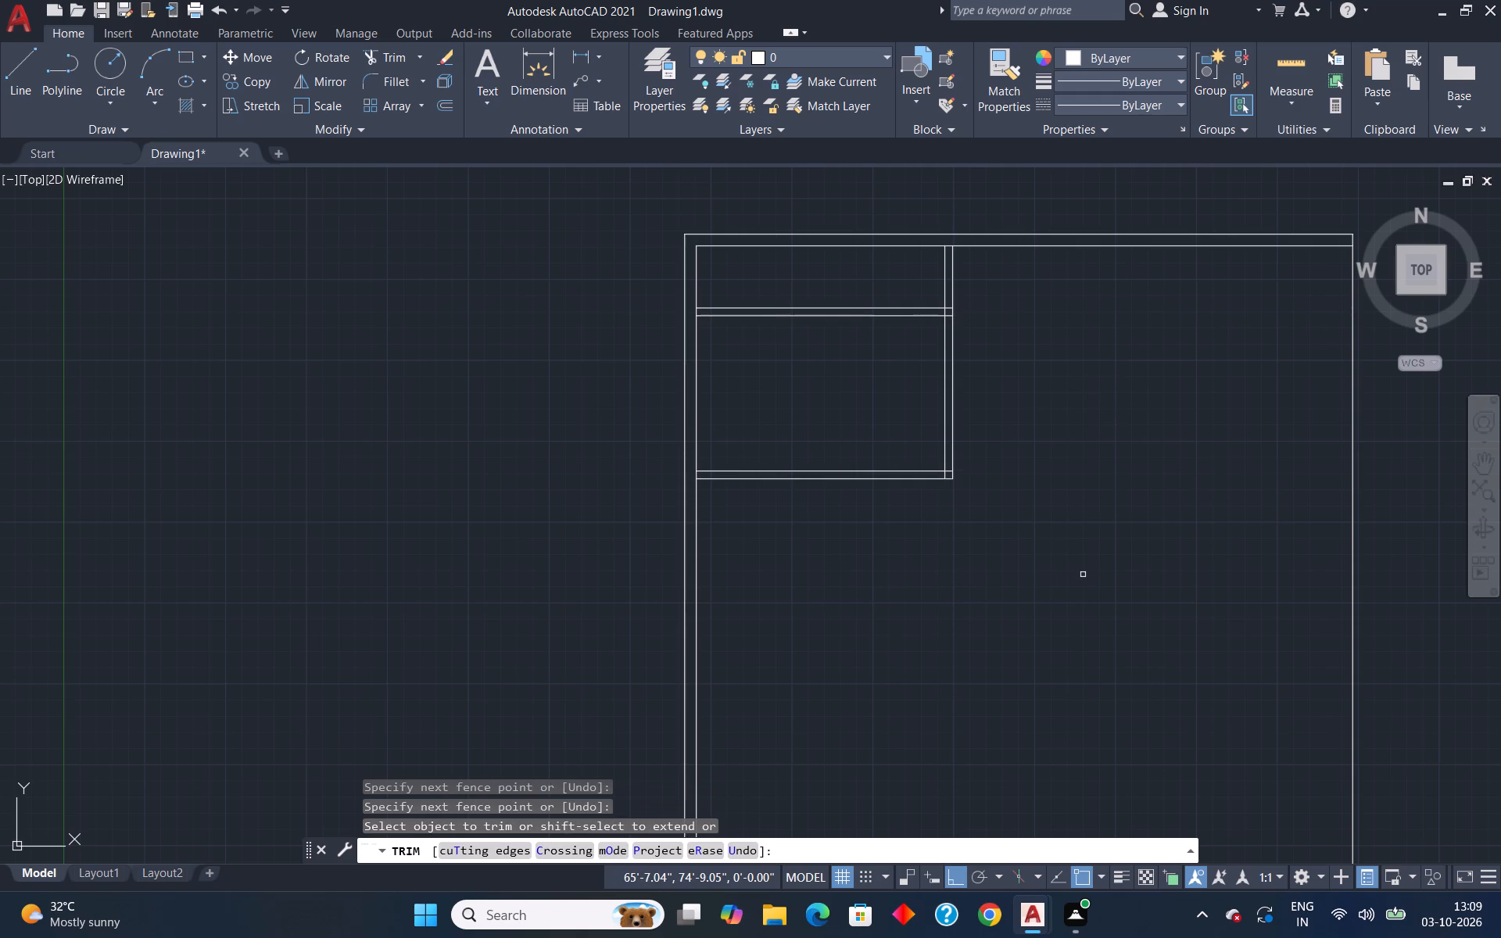
key(Escape)
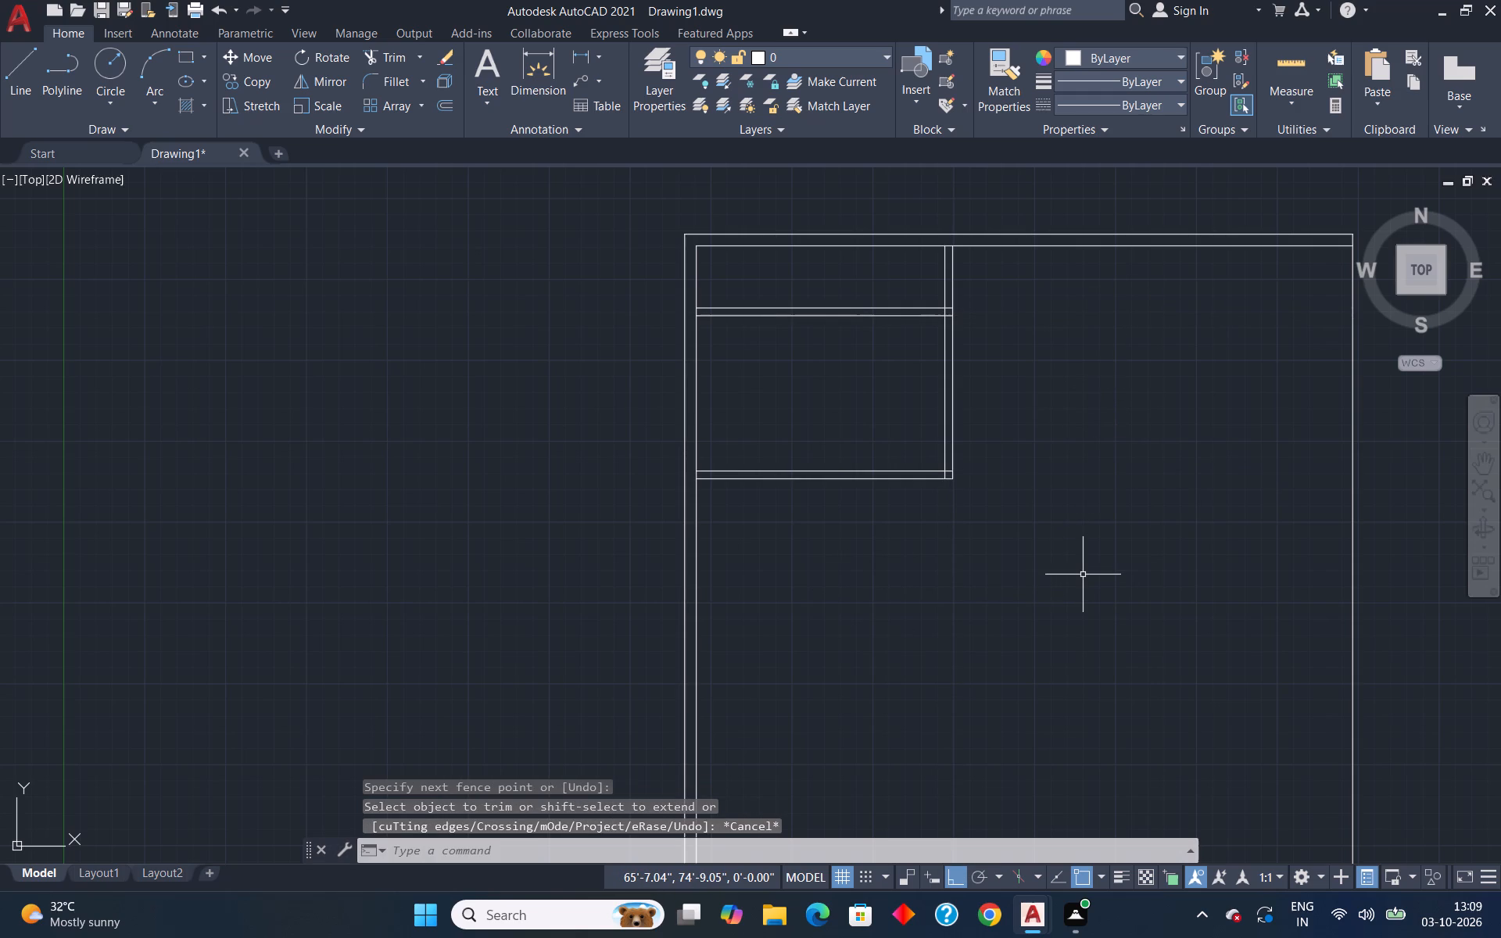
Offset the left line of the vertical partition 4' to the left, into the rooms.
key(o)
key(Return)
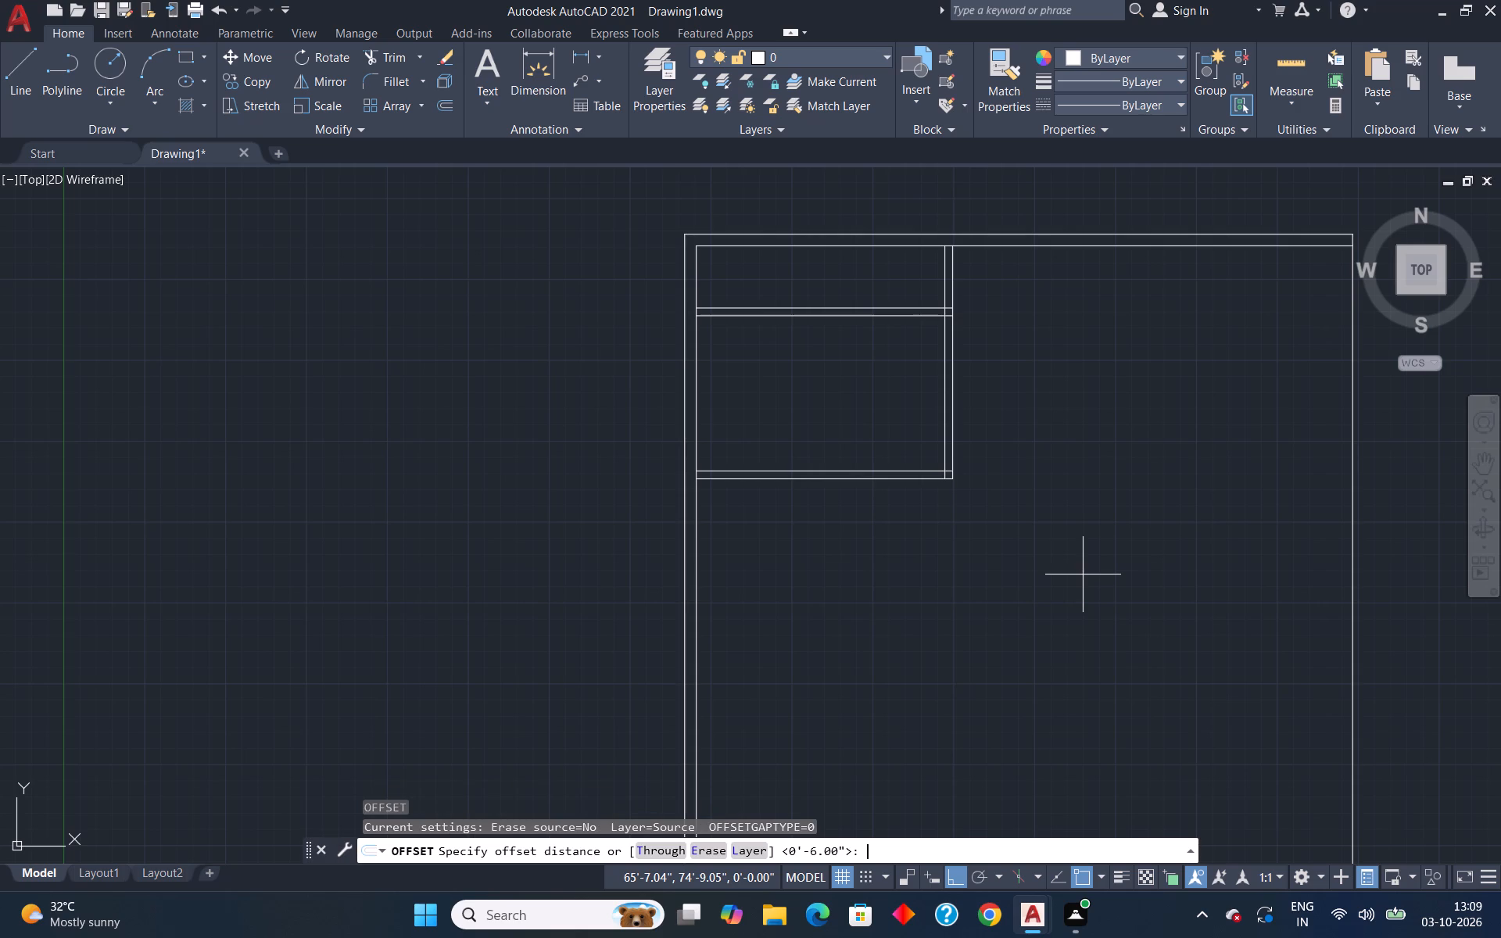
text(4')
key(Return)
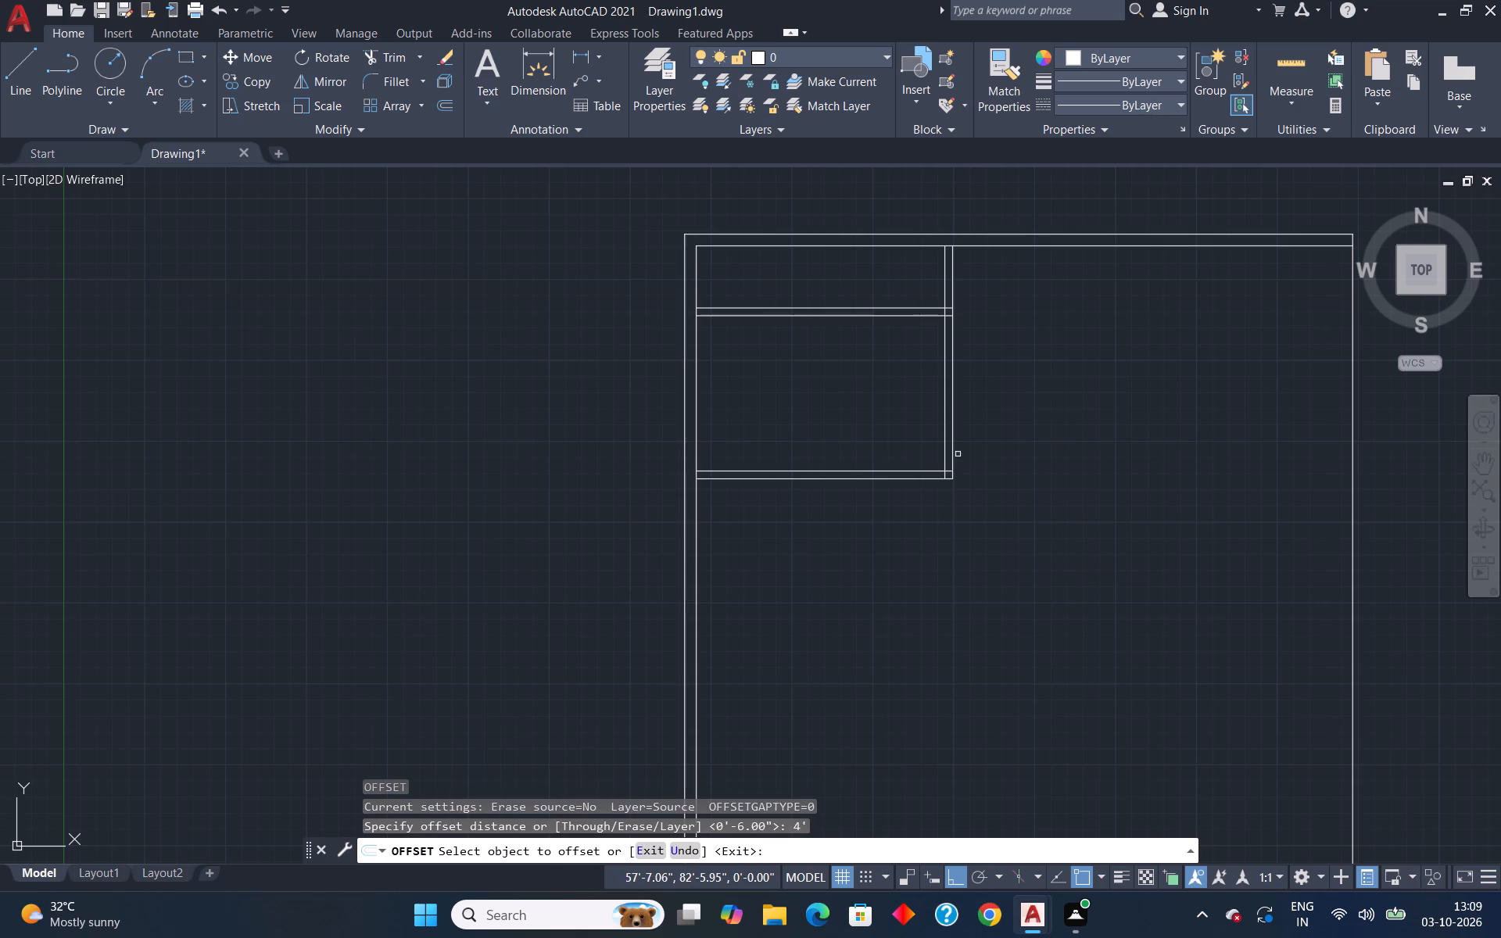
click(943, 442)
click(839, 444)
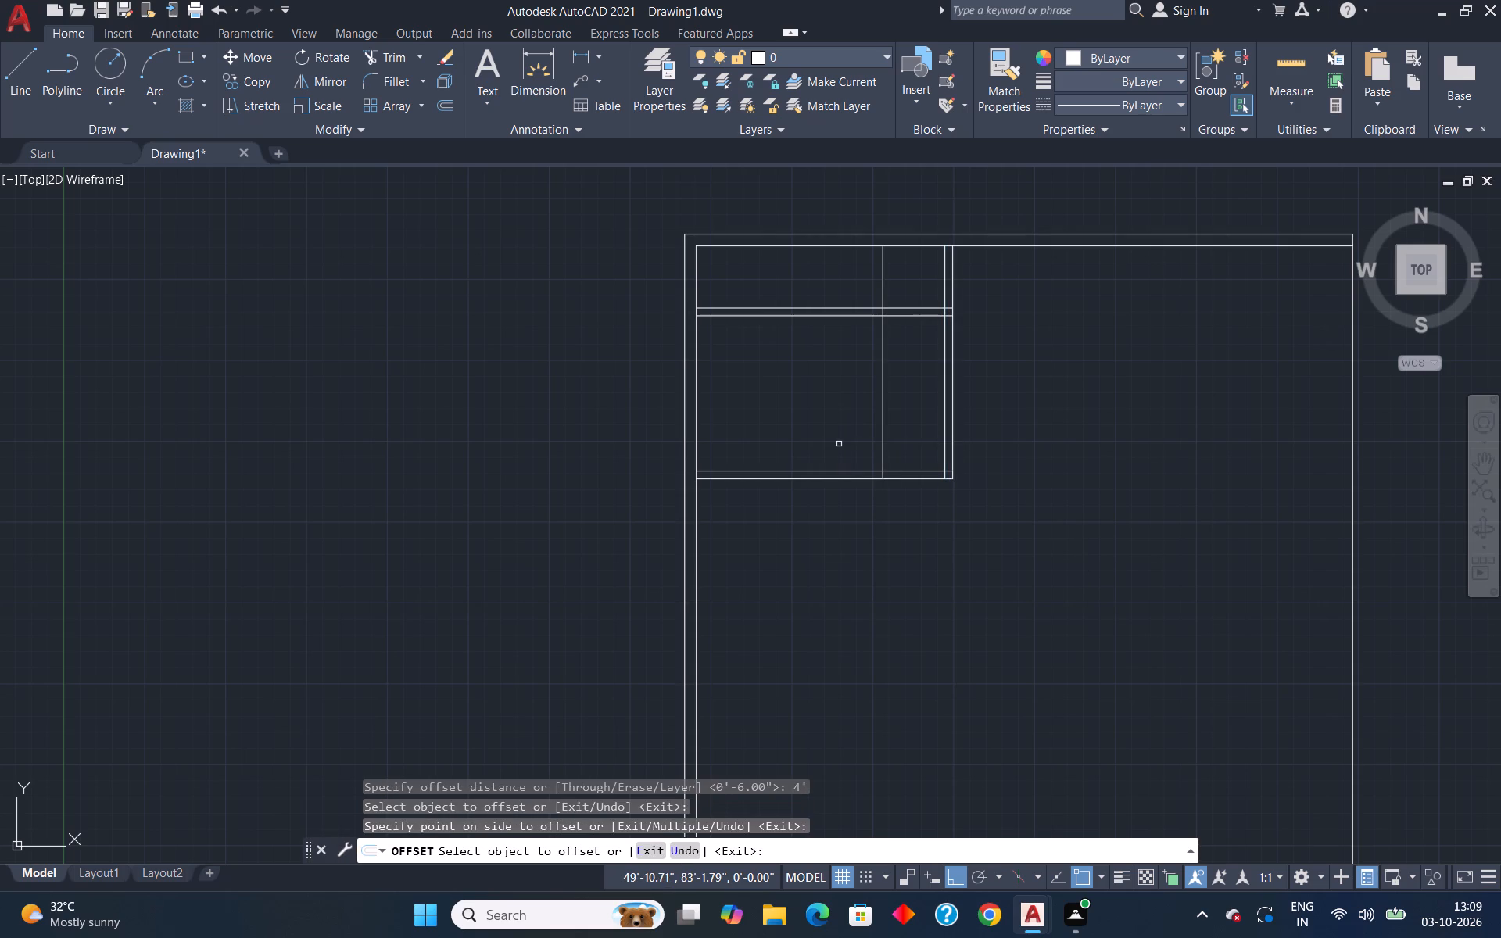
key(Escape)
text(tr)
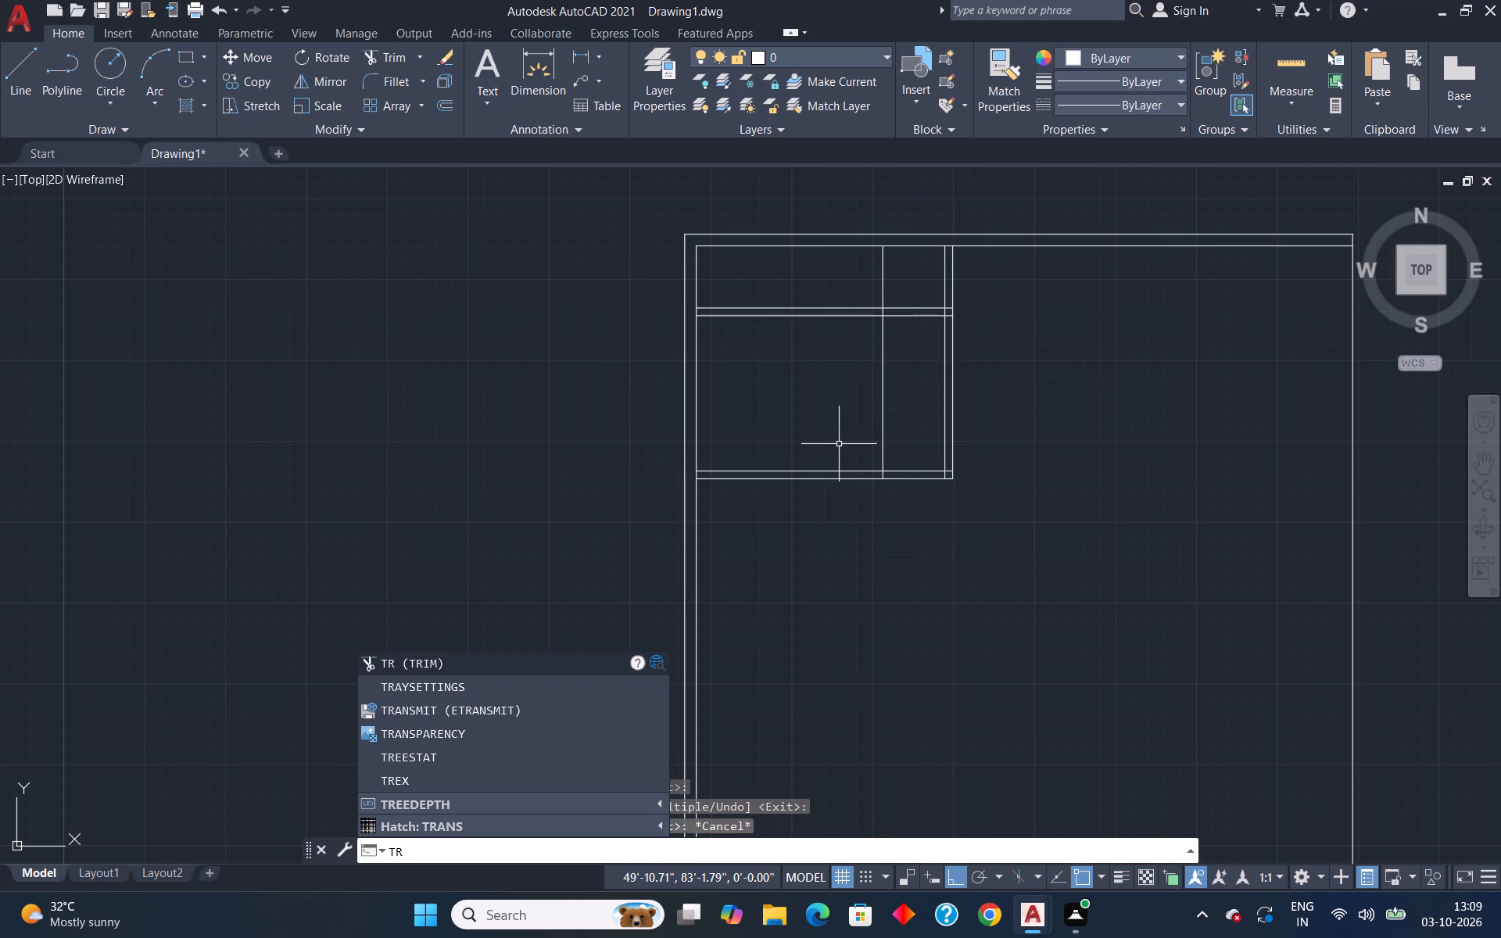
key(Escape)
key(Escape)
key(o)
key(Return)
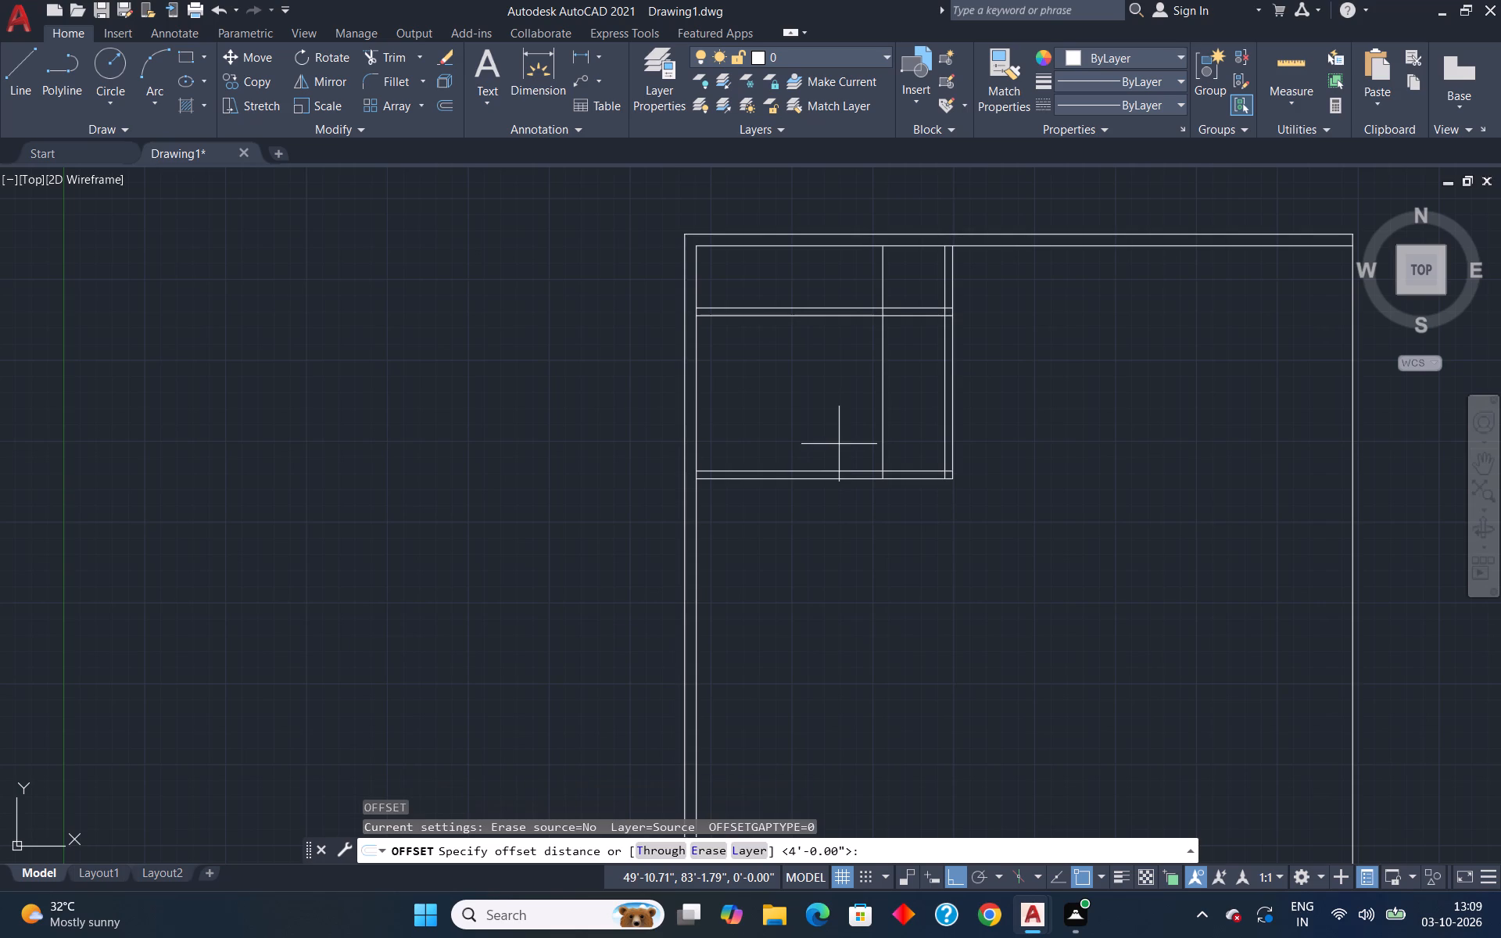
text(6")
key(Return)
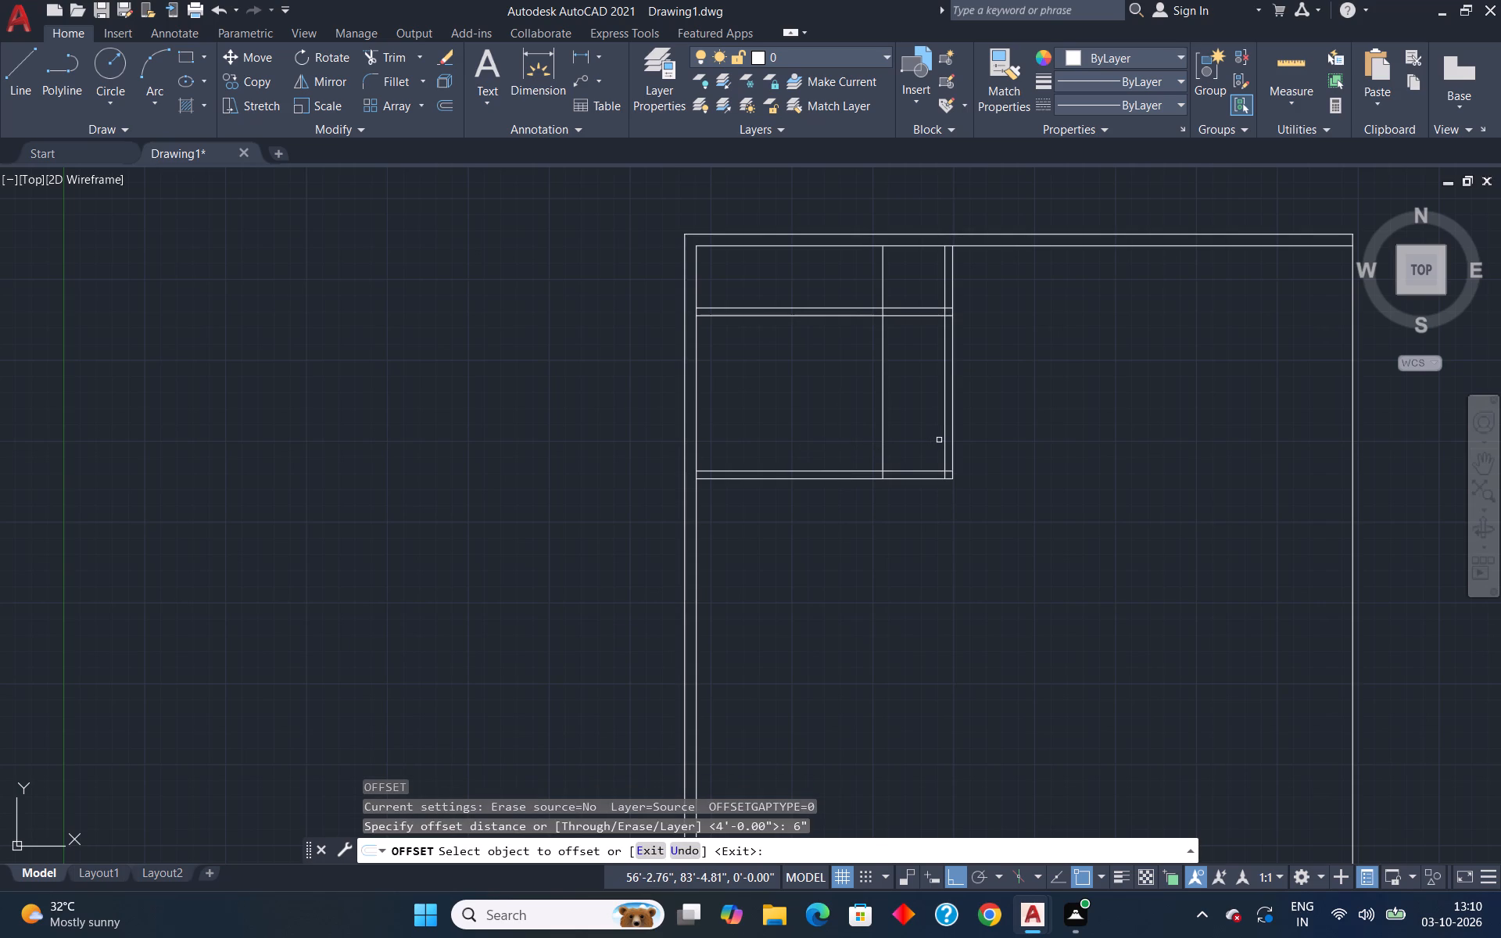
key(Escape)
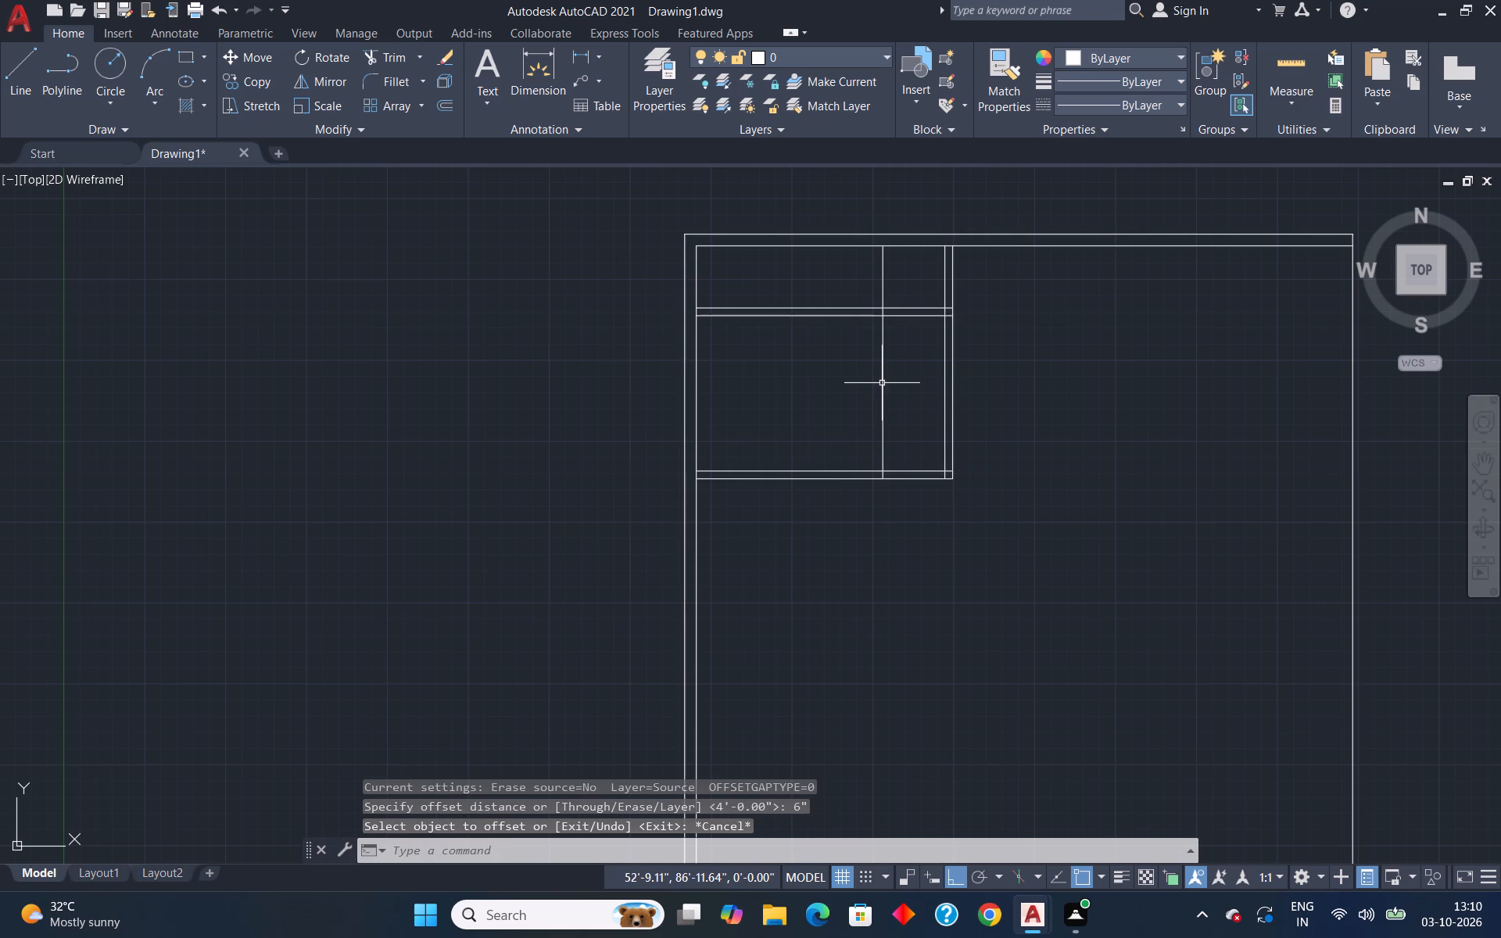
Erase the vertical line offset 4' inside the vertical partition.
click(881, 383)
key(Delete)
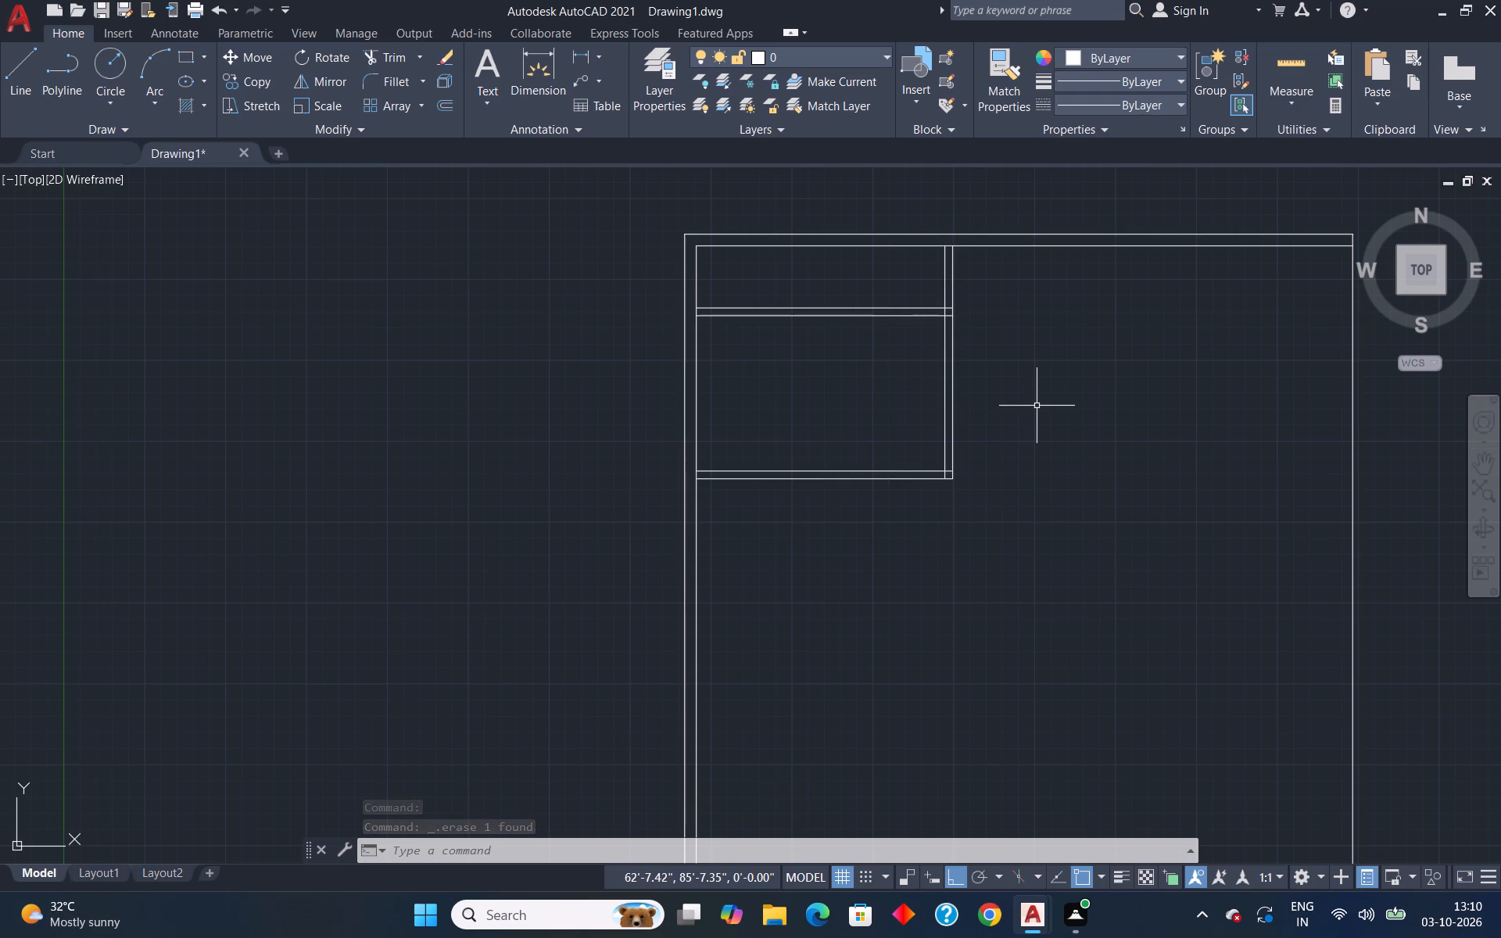
Erase the left line of the vertical partition, keeping its right line.
click(955, 386)
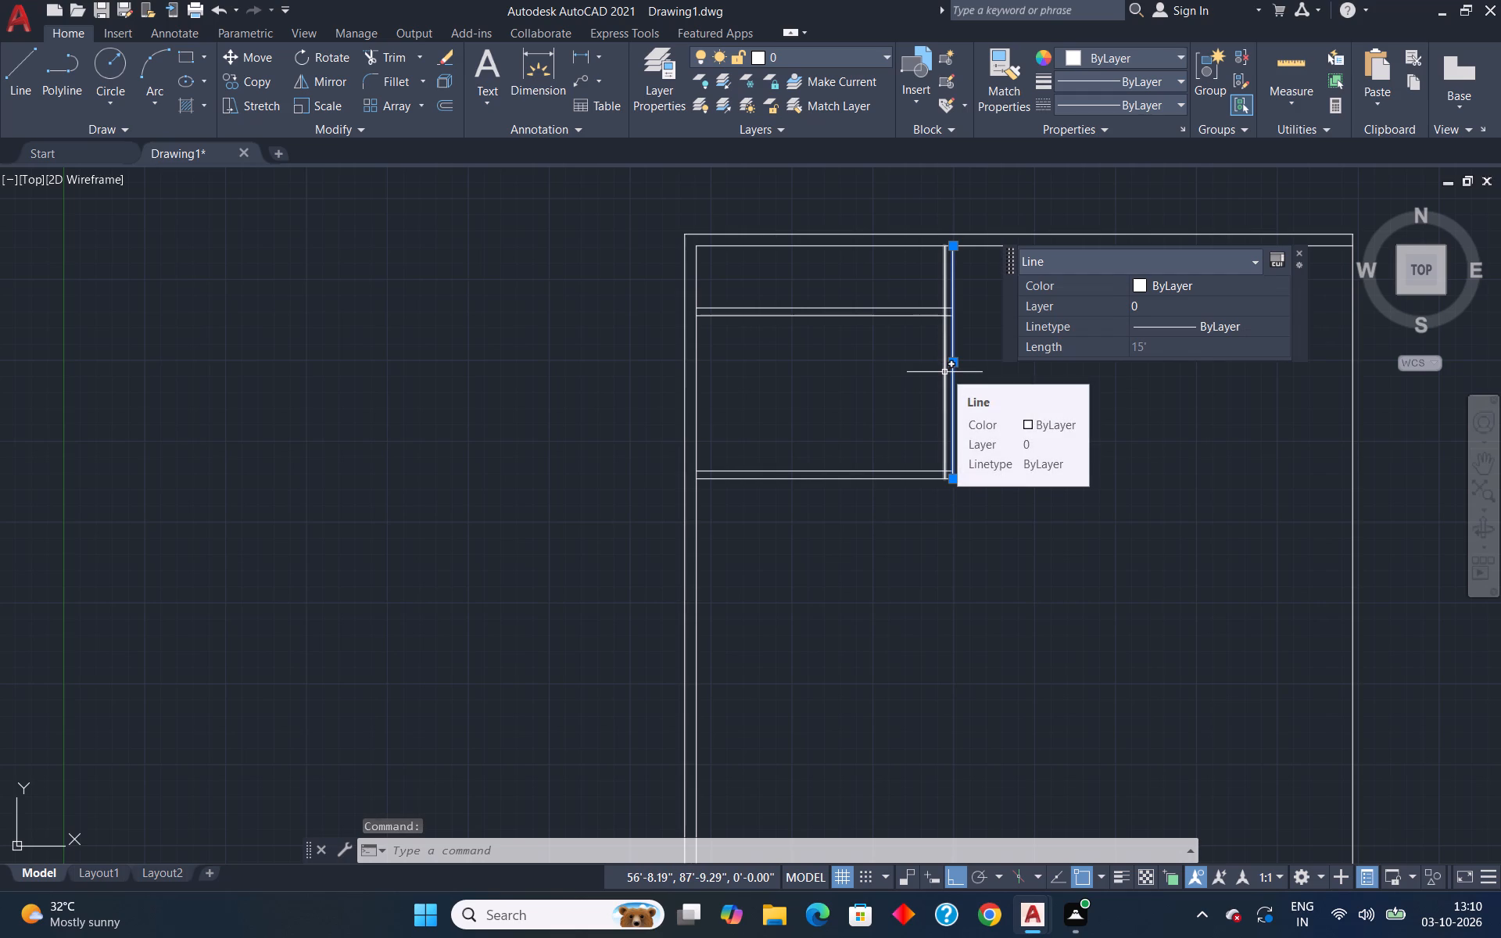
click(944, 372)
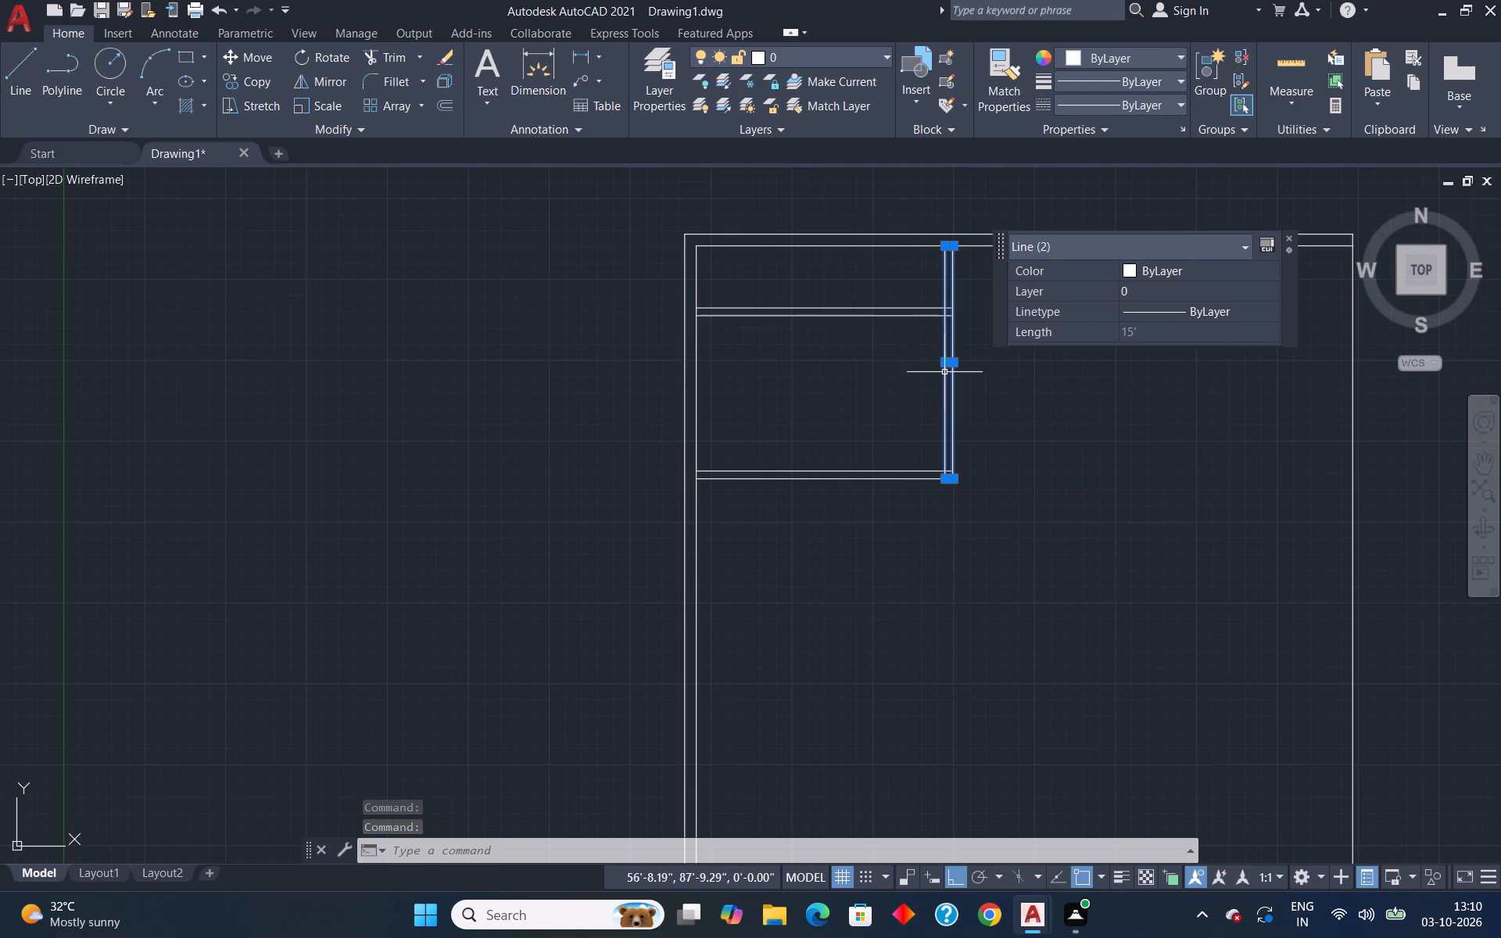
key(Escape)
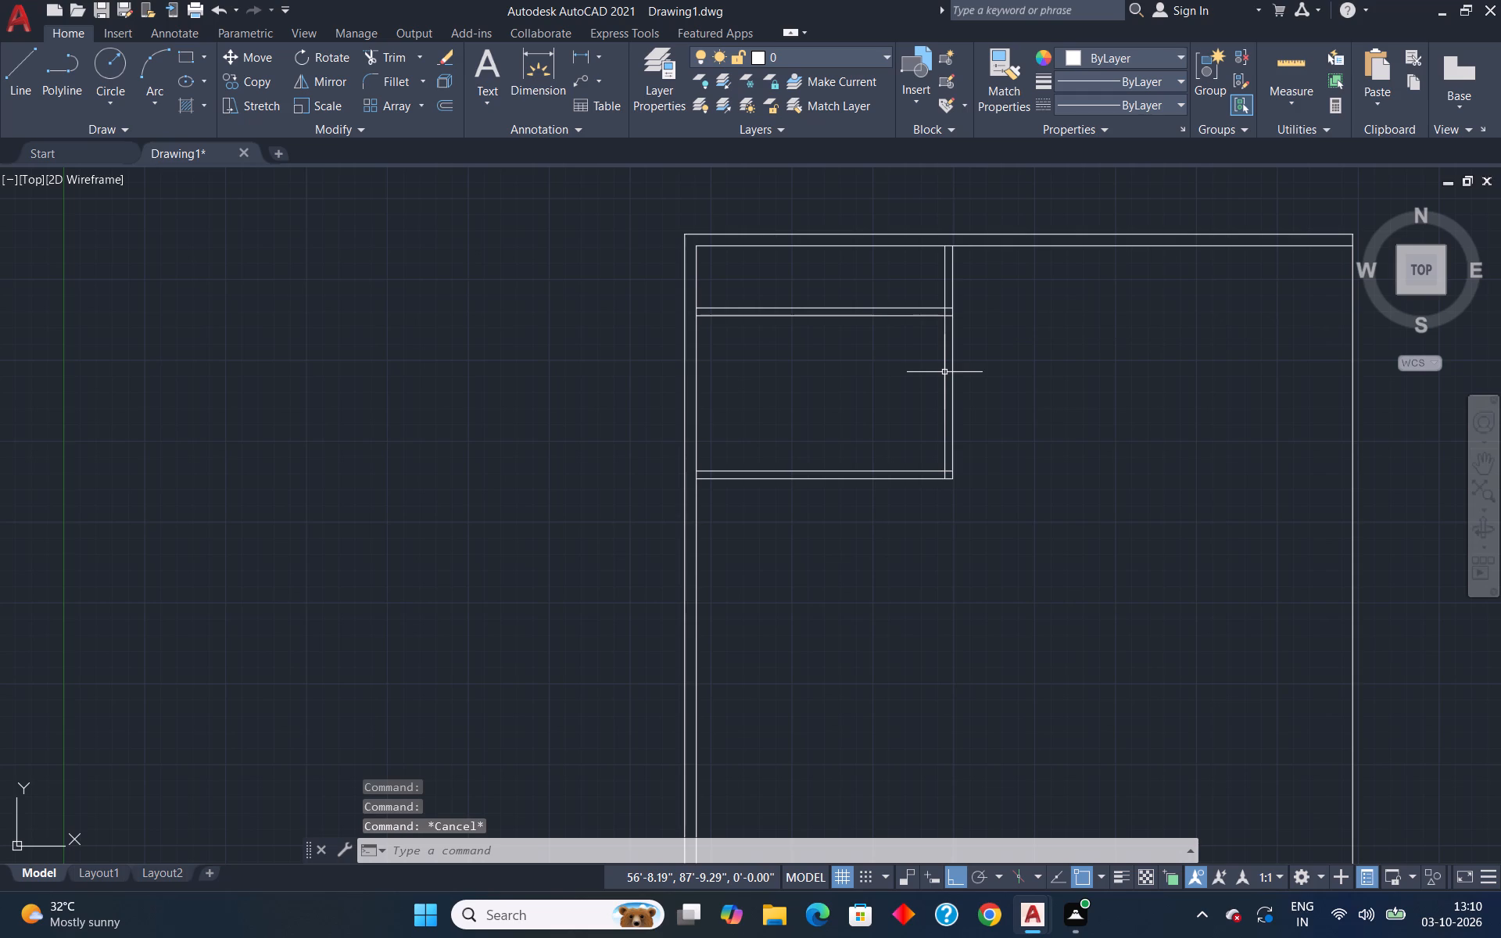
click(944, 372)
key(Delete)
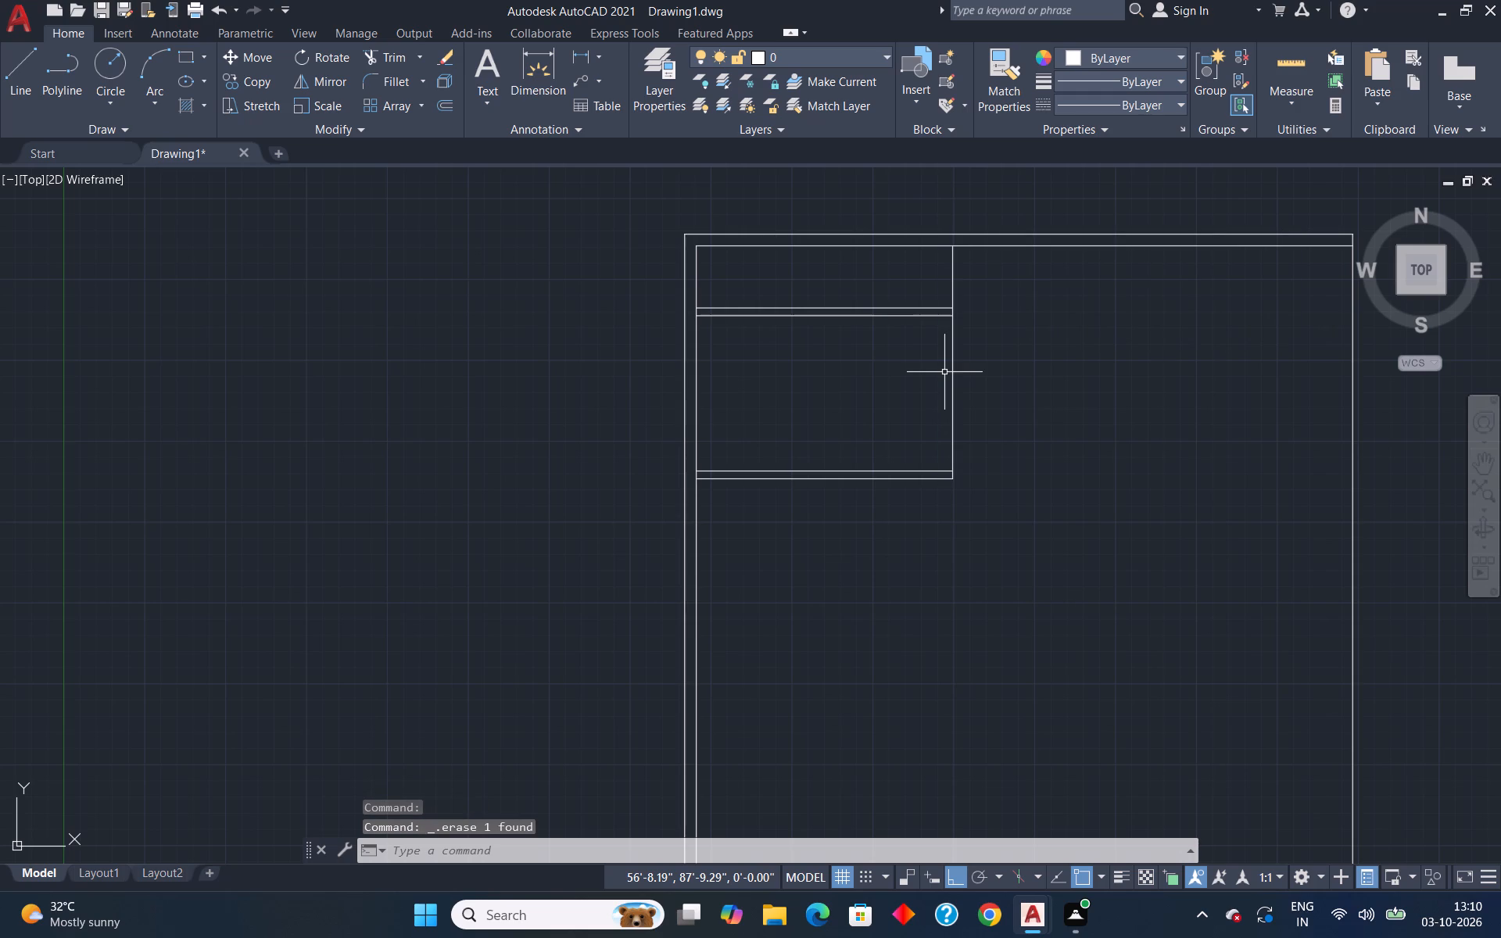
Offset the remaining vertical partition line 6" to the right, away from the rooms.
key(o)
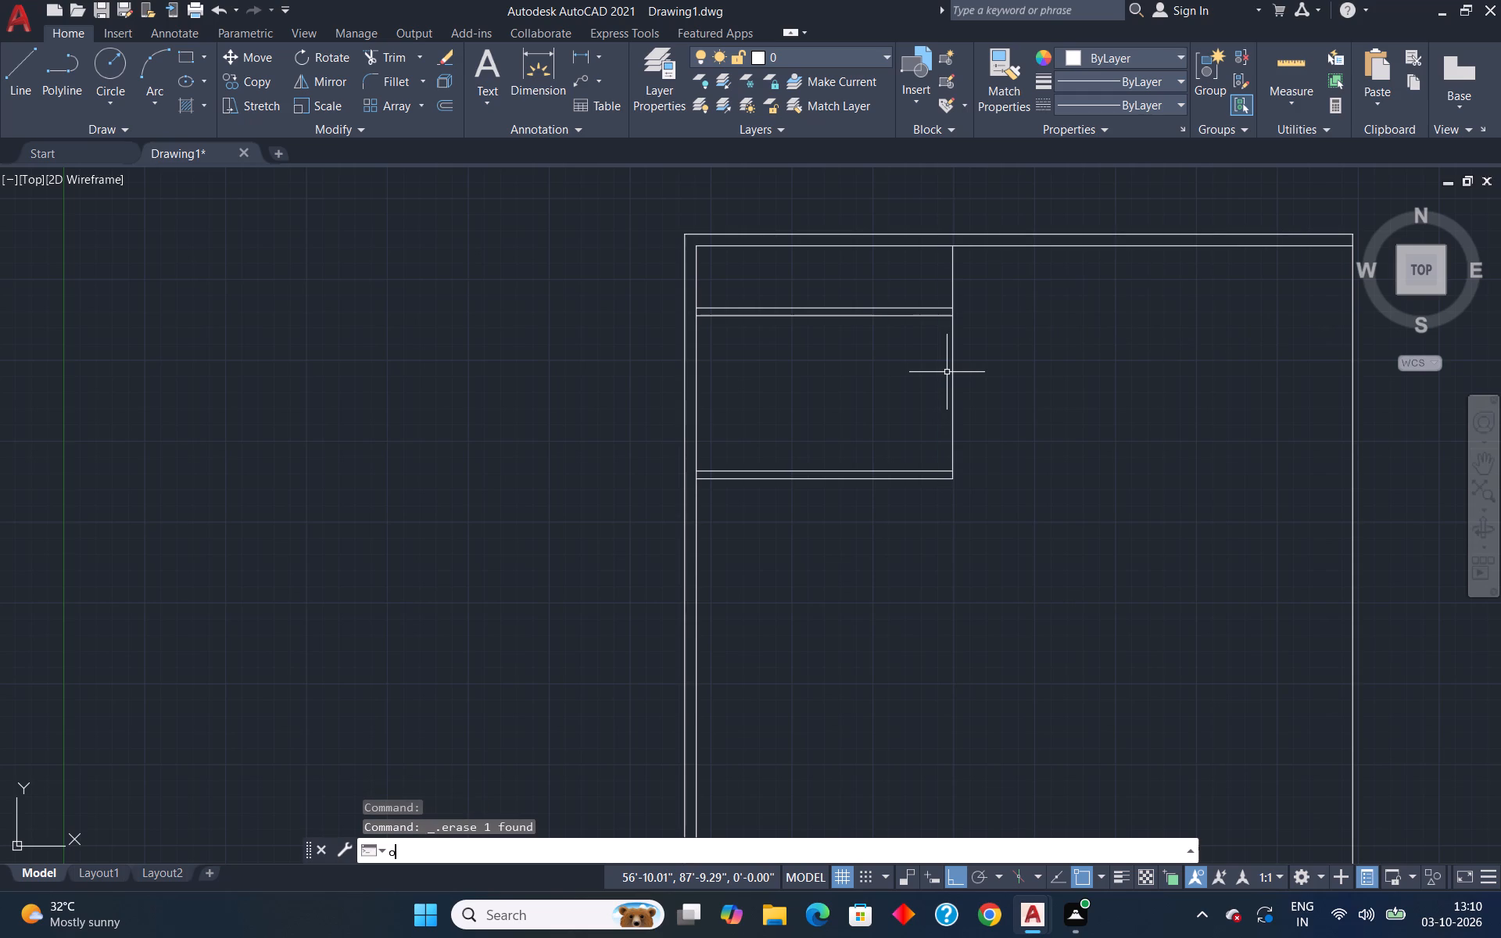
key(Return)
text(6")
key(Return)
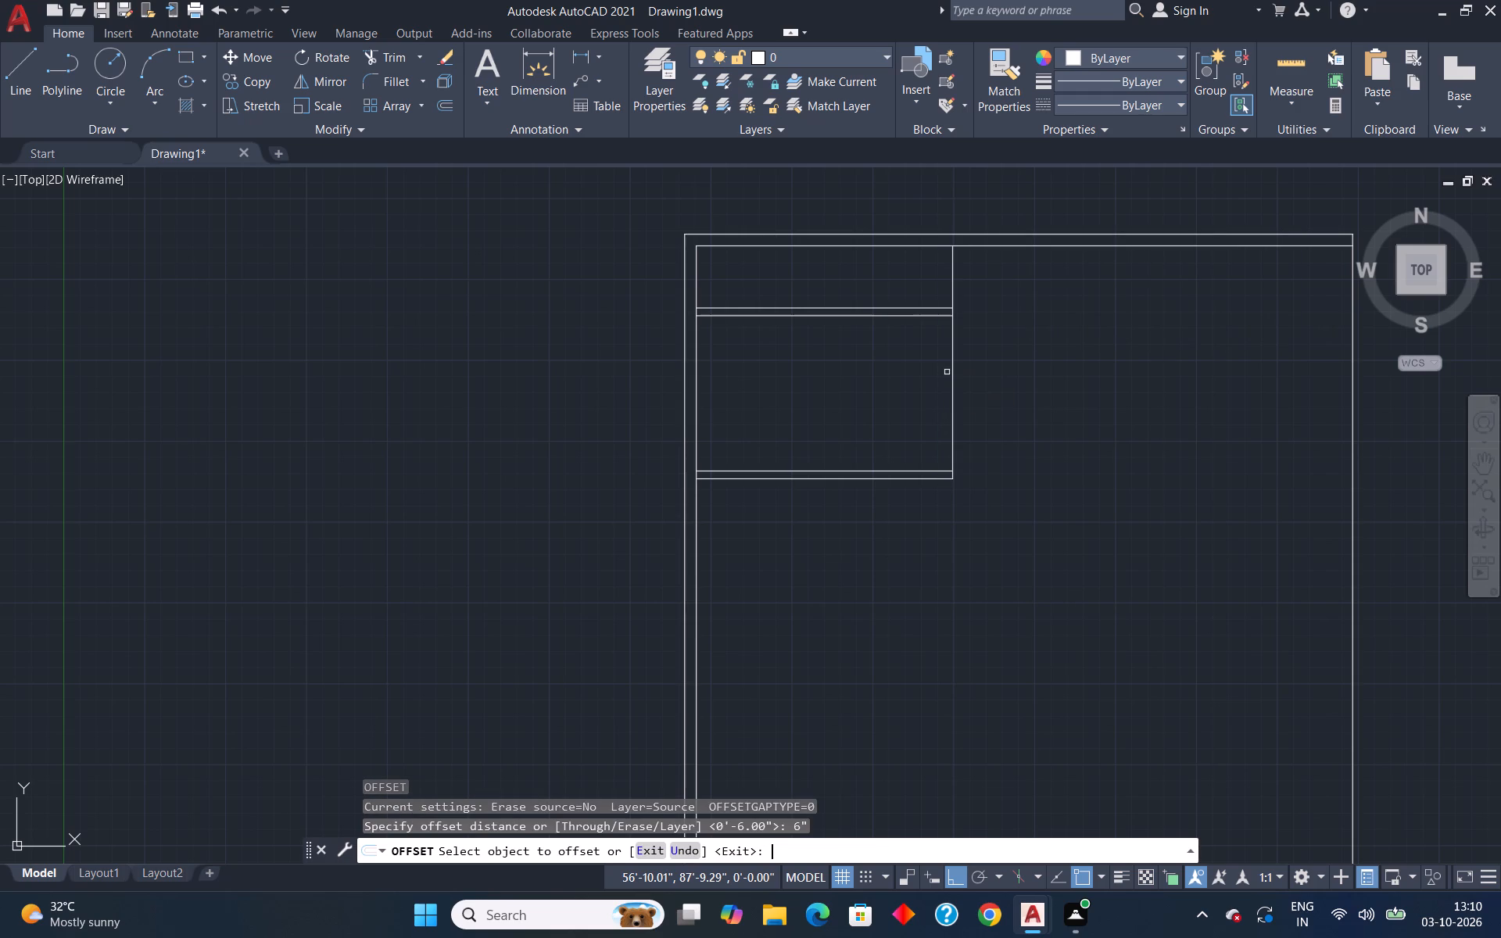
click(954, 365)
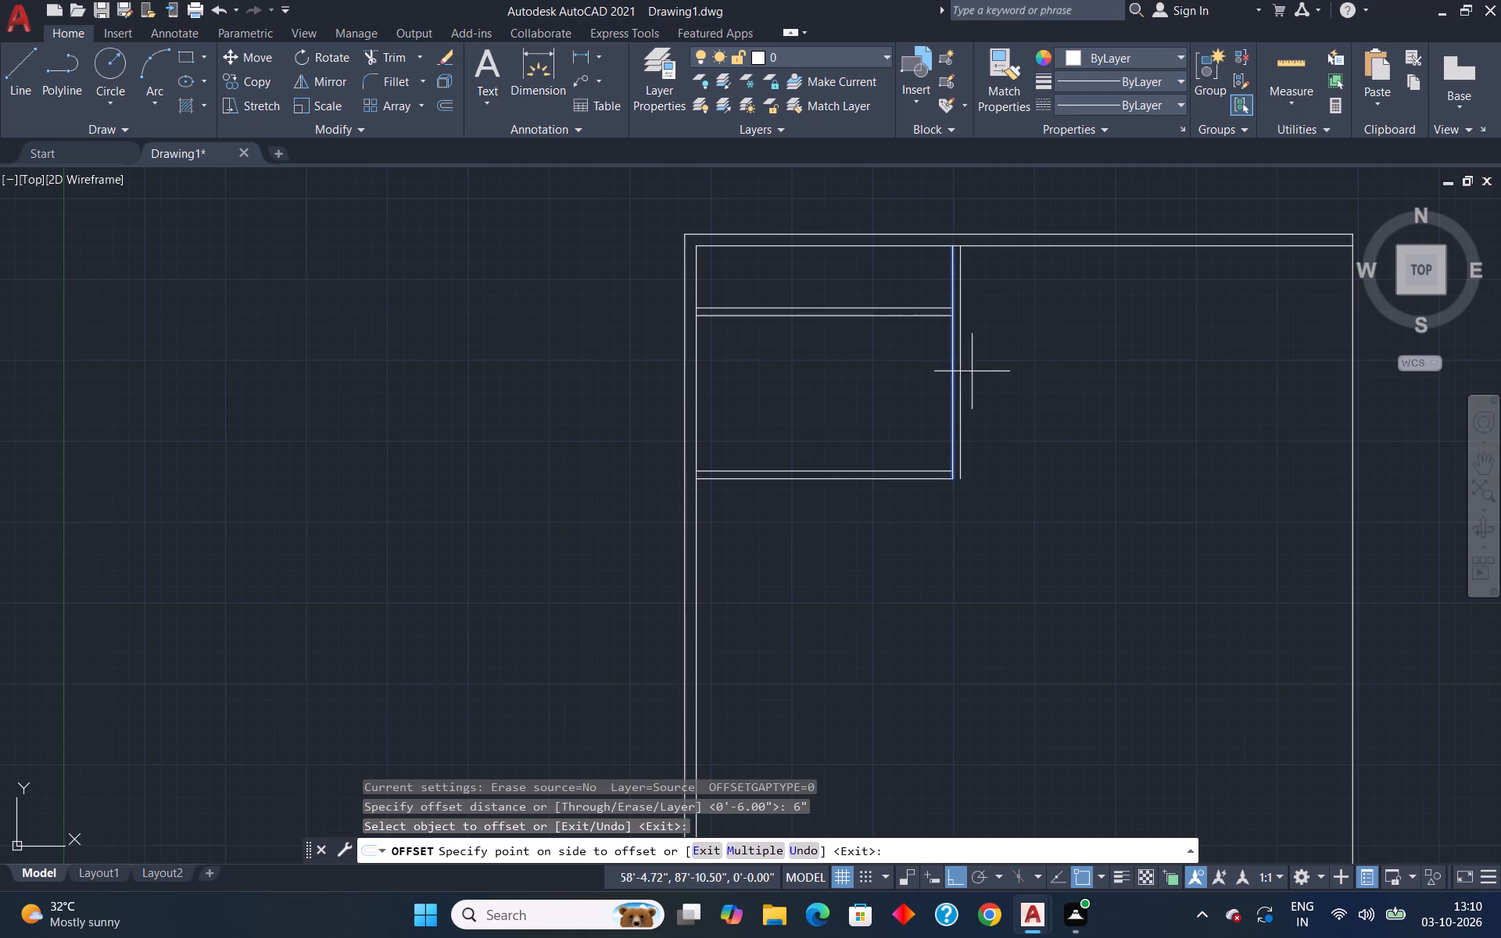
click(994, 384)
key(Escape)
key(d)
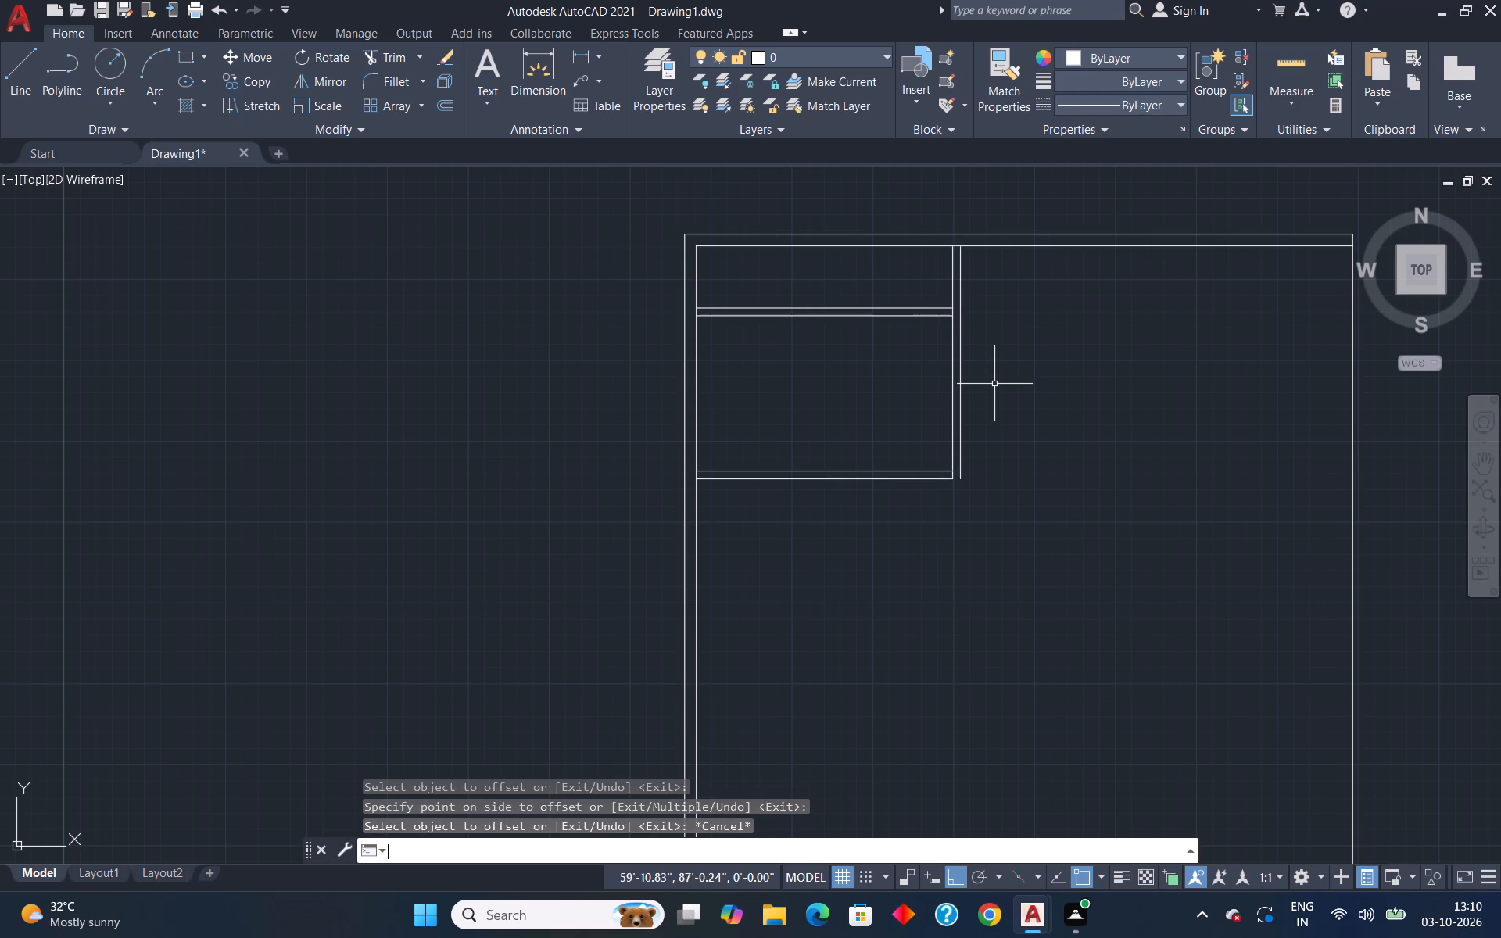
key(Escape)
Fillet the bottom line of the lower horizontal partition with the outer line of the vertical partition to close the corner at zero radius.
key(f)
key(Return)
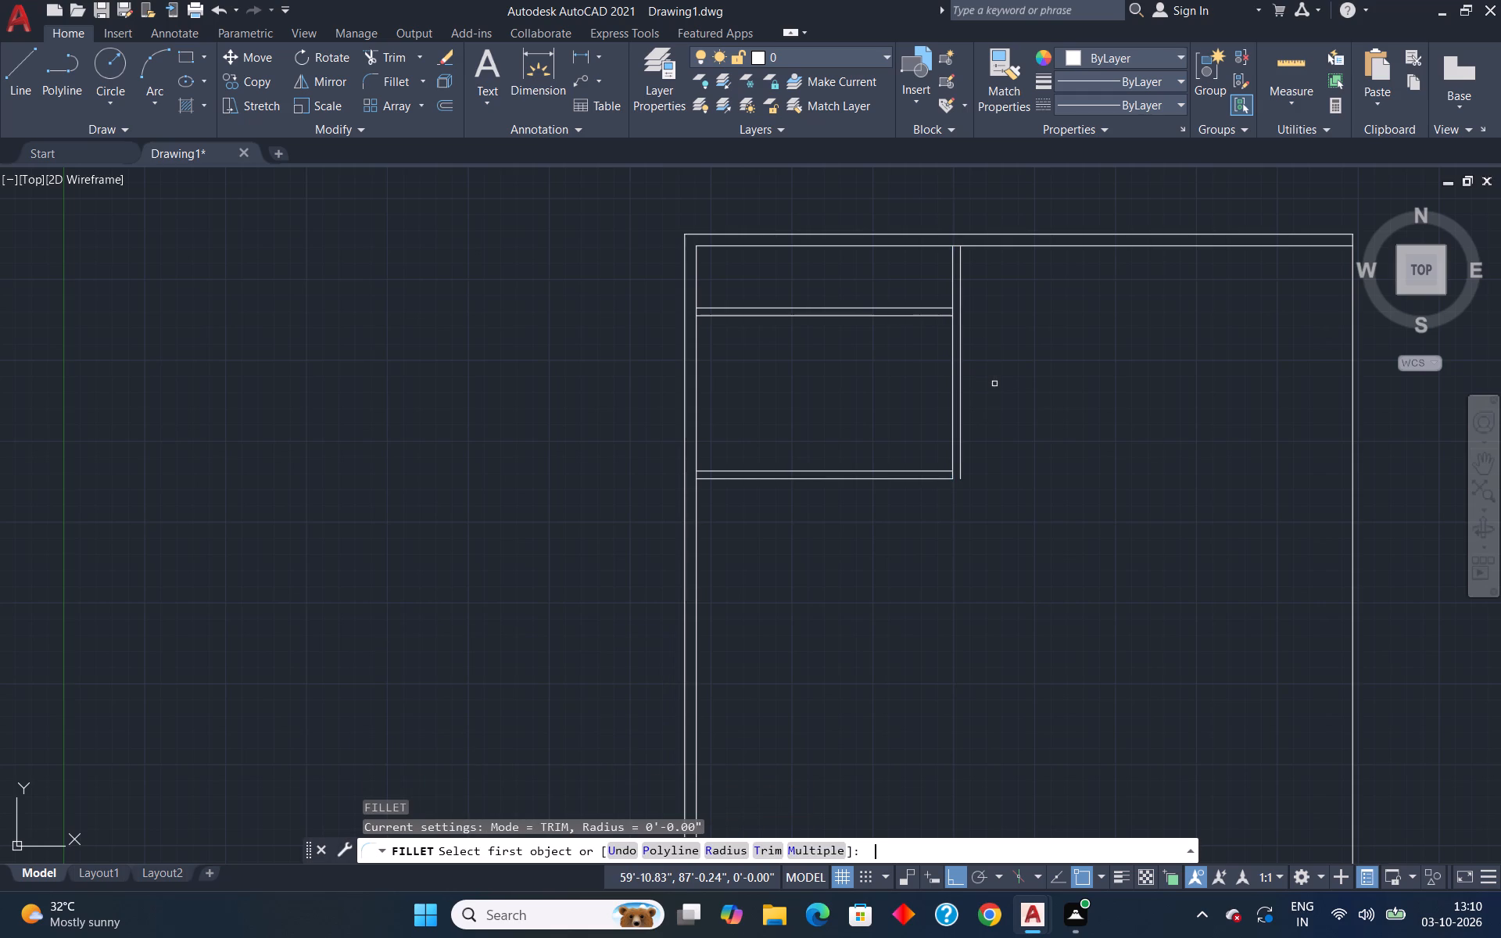
click(944, 479)
click(963, 471)
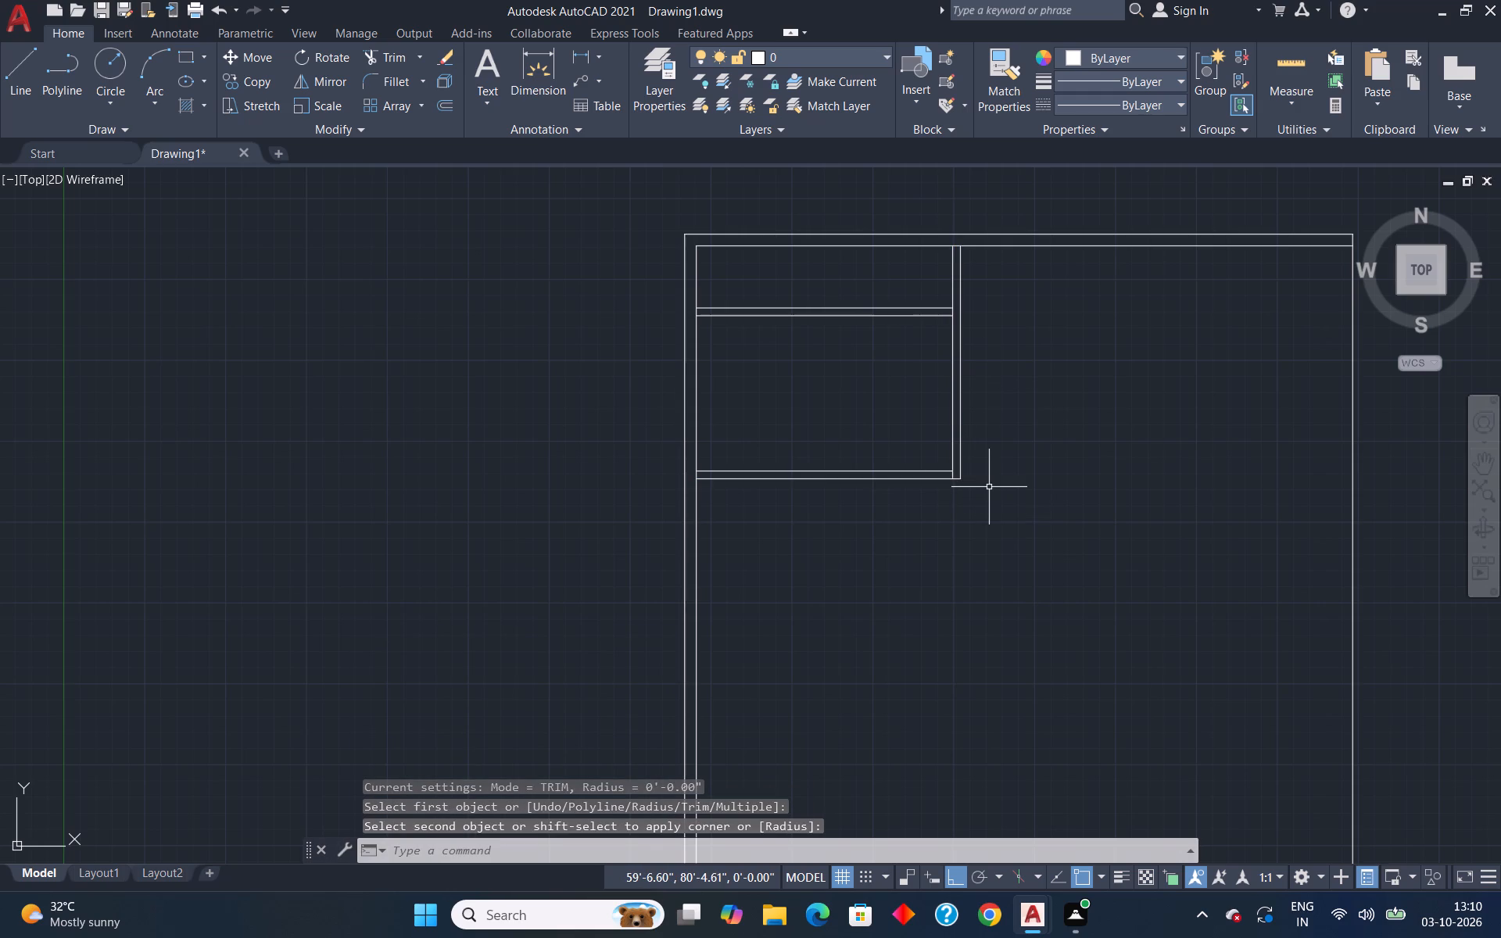
key(Escape)
Offset the left line of the vertical partition 4' to the left, into the rooms.
key(o)
key(Return)
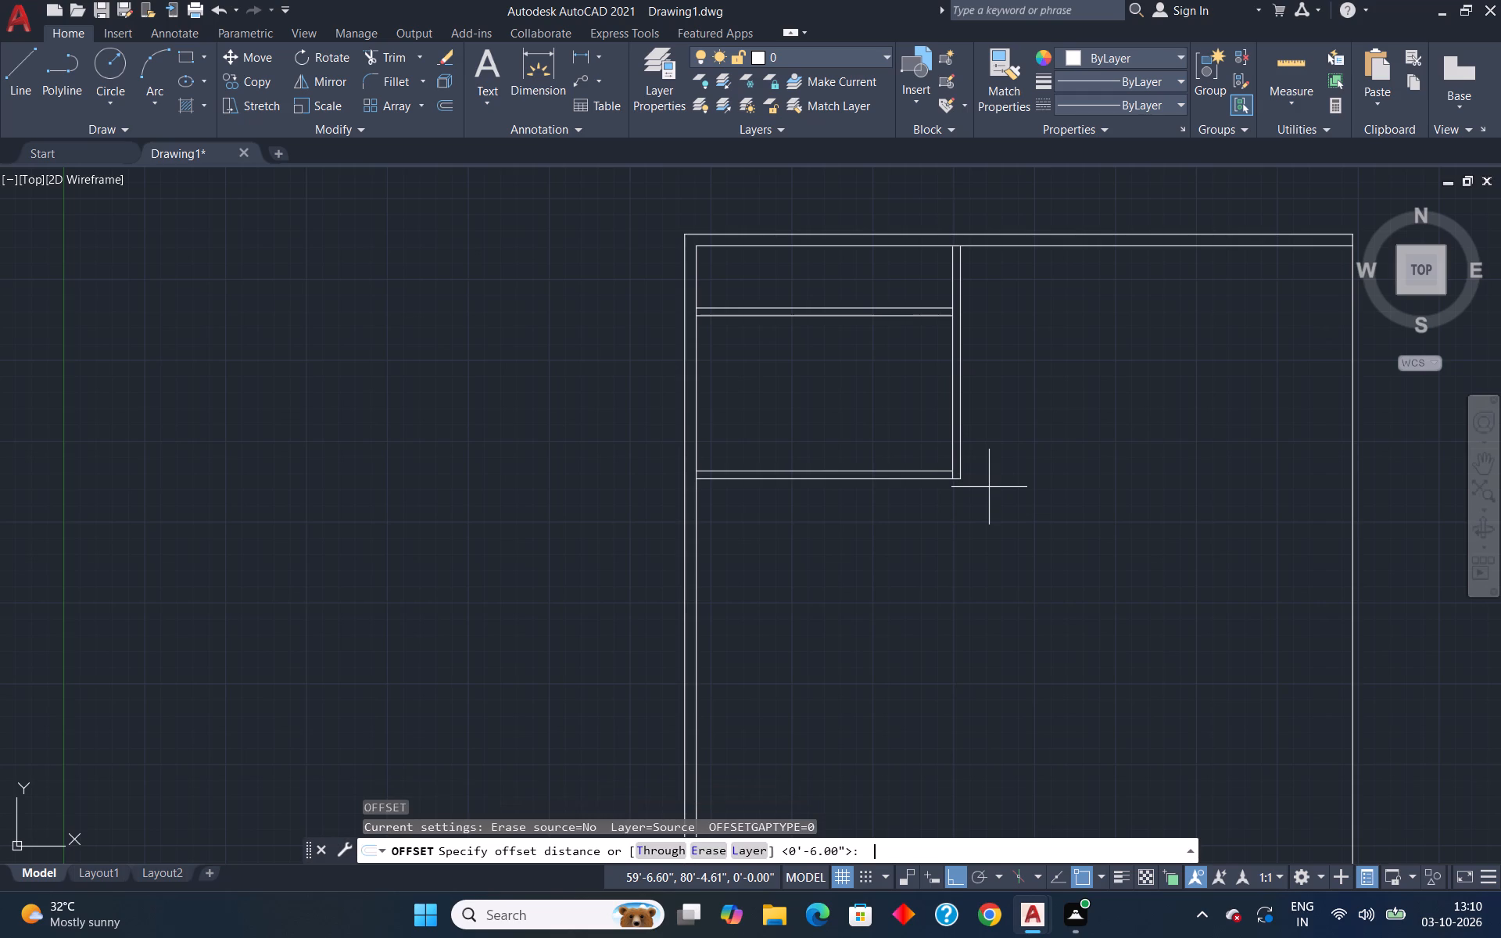
text(4')
key(Return)
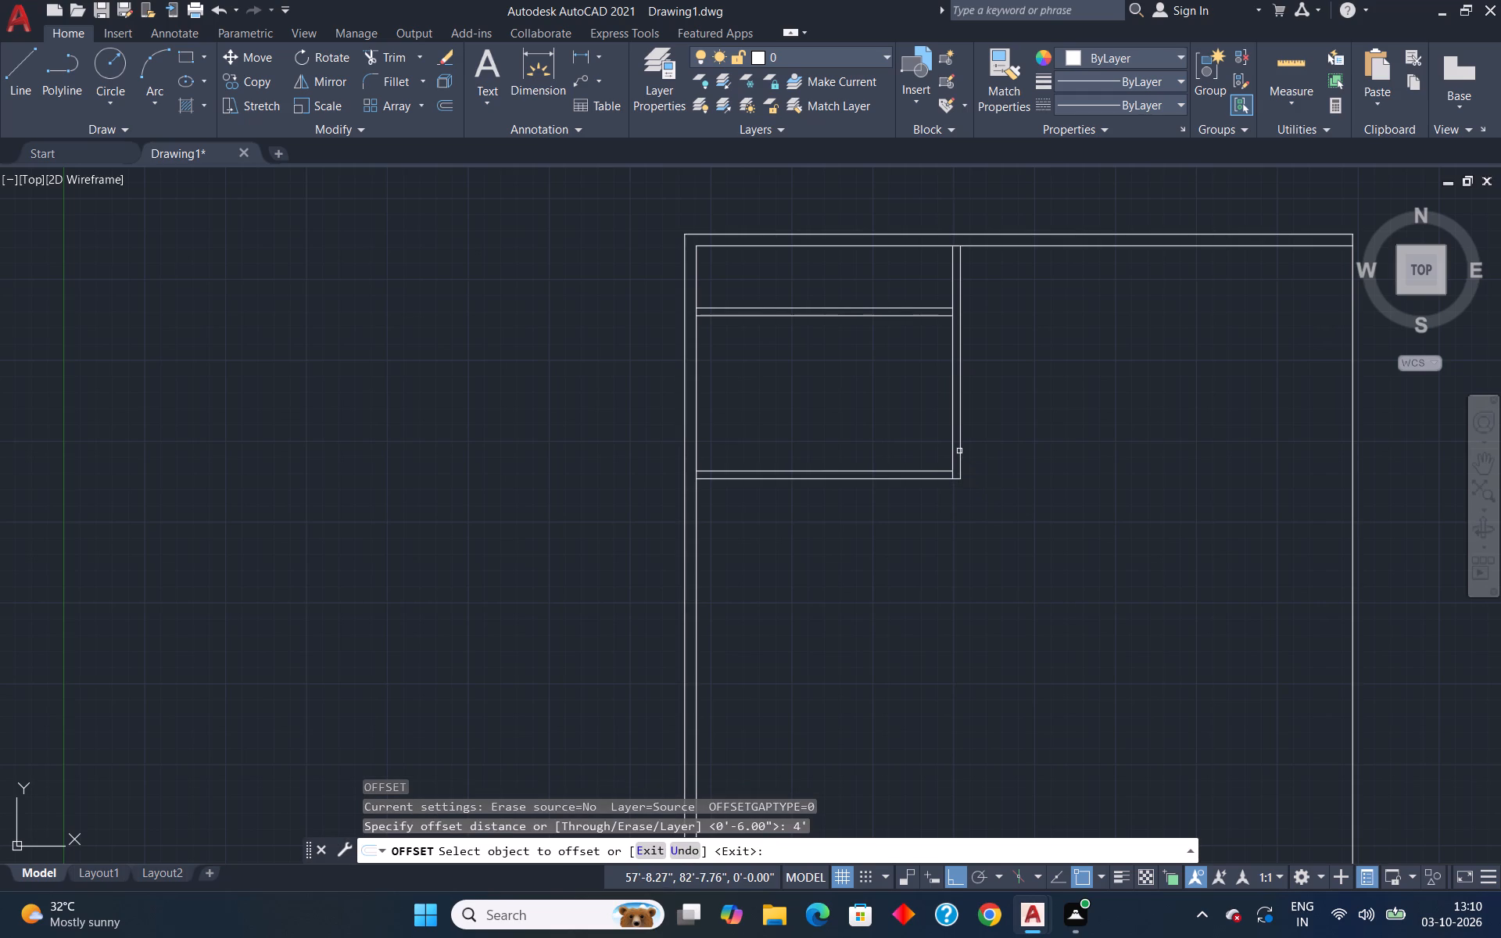
click(953, 446)
click(839, 446)
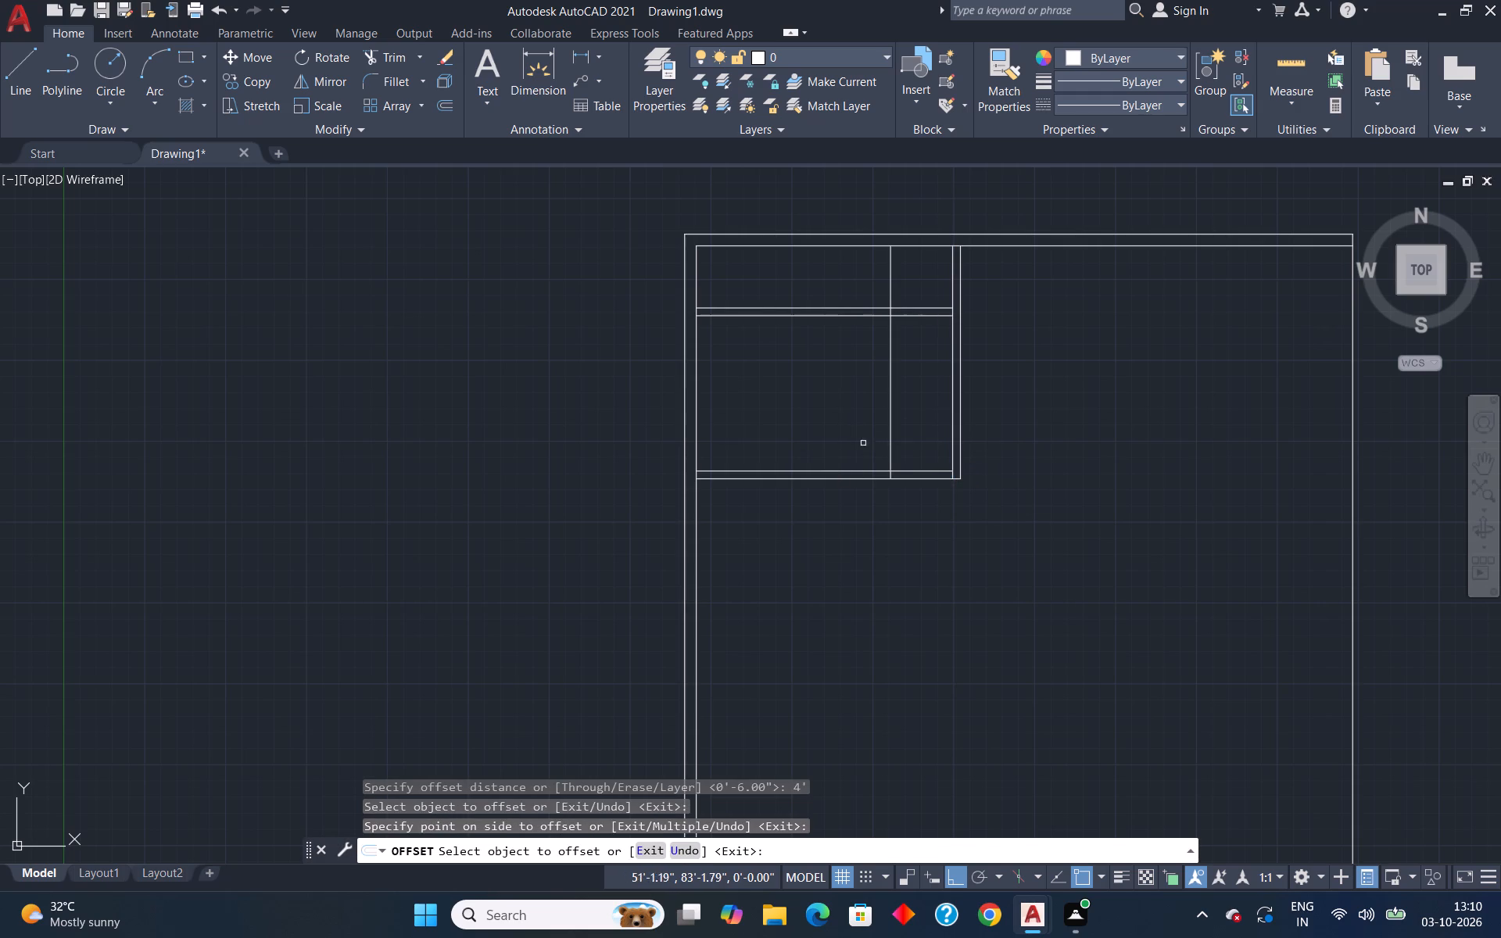
key(Escape)
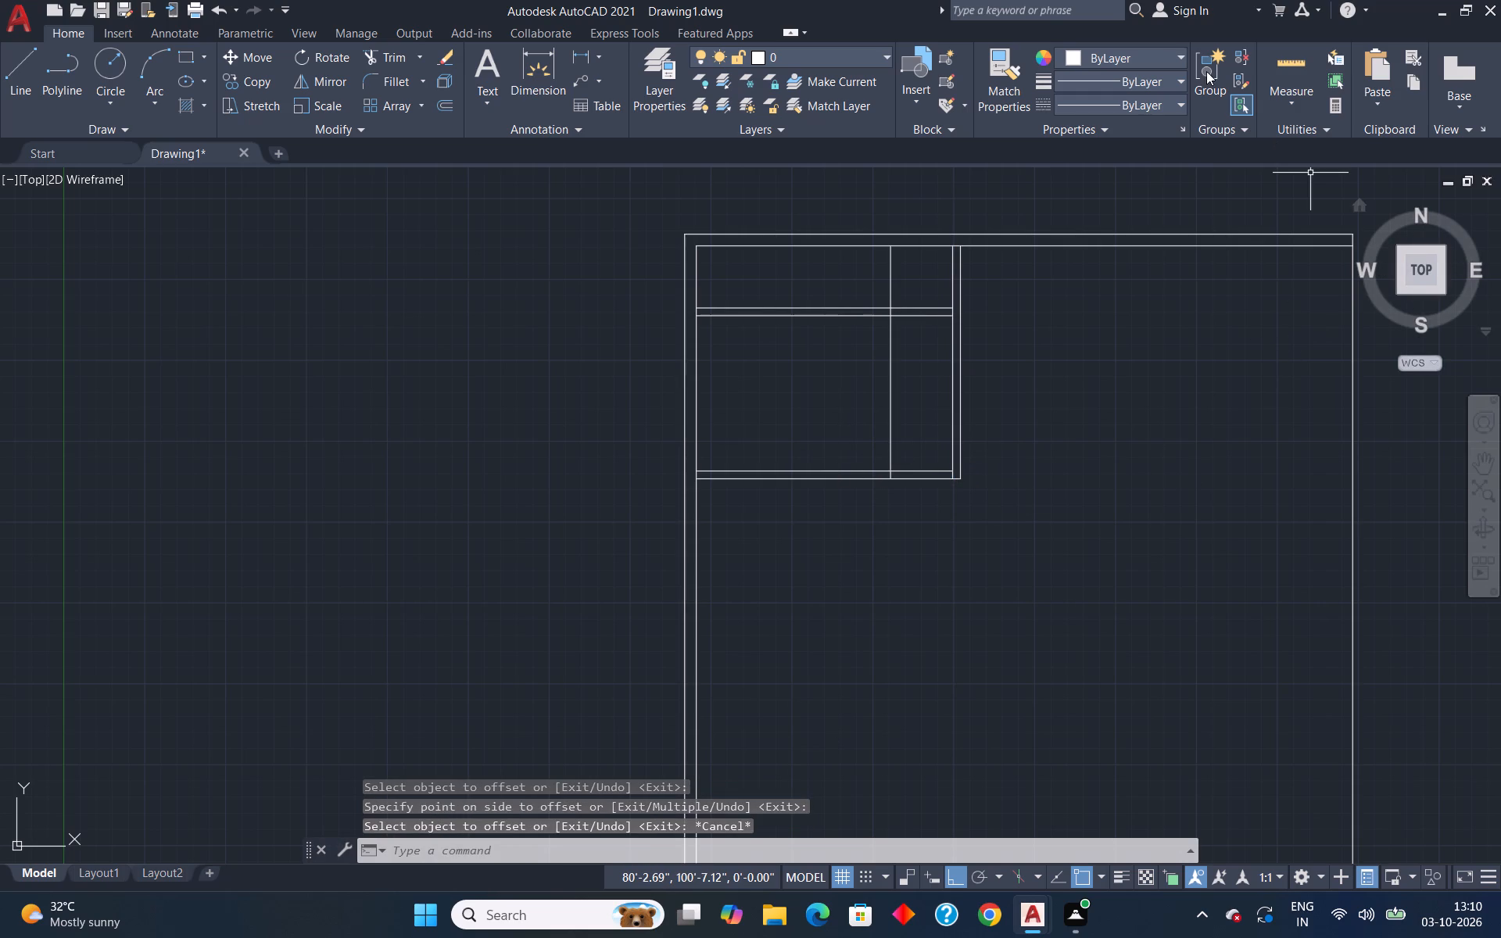
Offset the new inner vertical line 6" to the left to form a second vertical partition.
key(o)
key(Return)
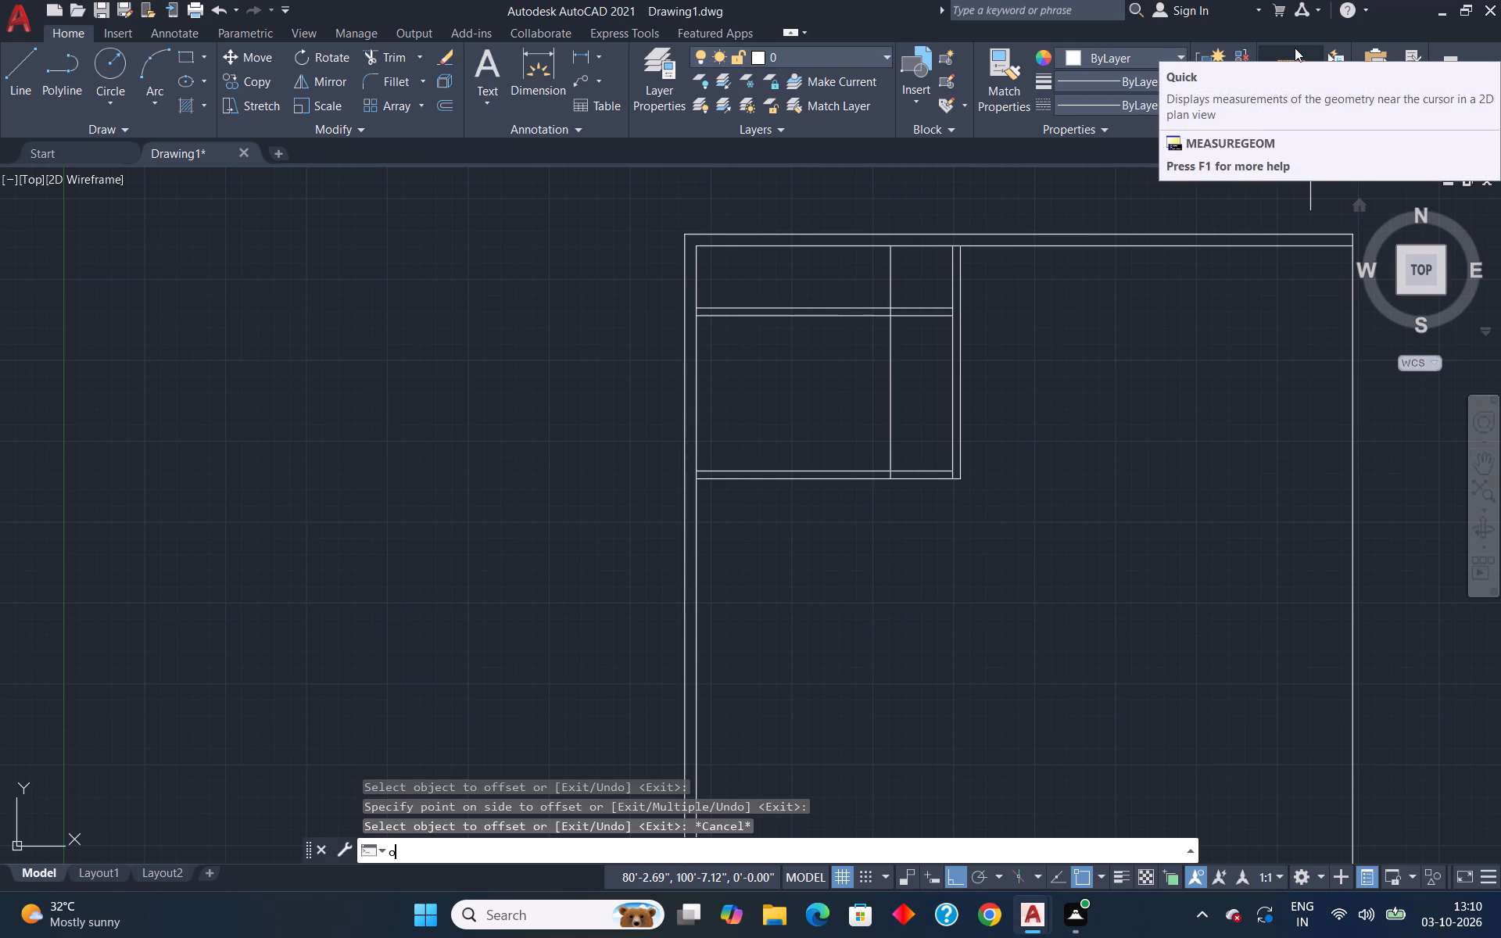
text(6")
key(Return)
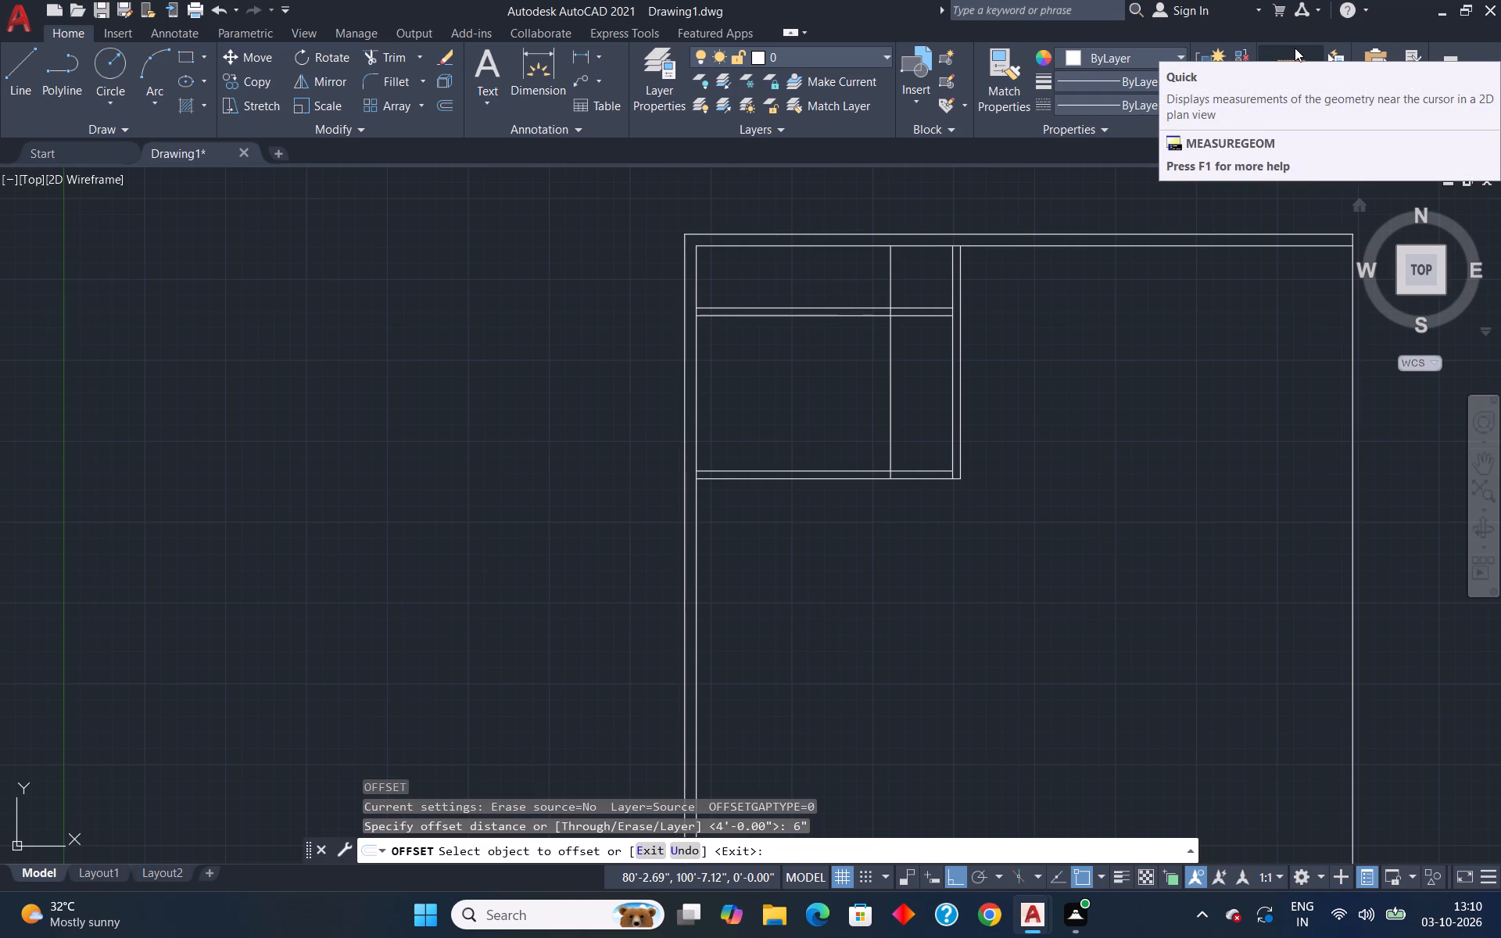
click(890, 396)
click(867, 398)
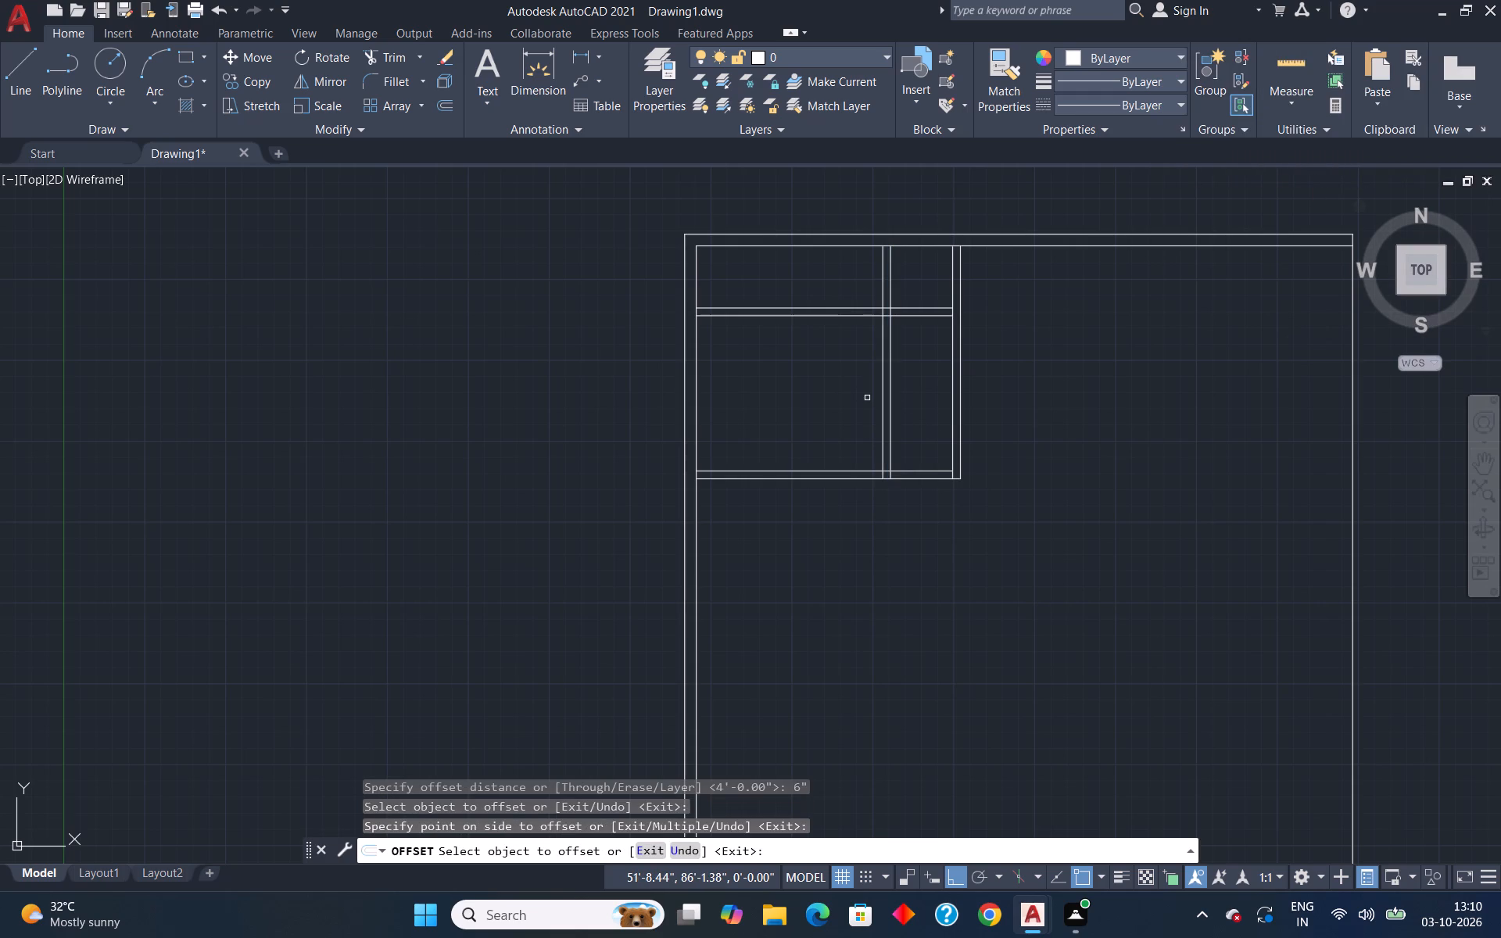
key(Escape)
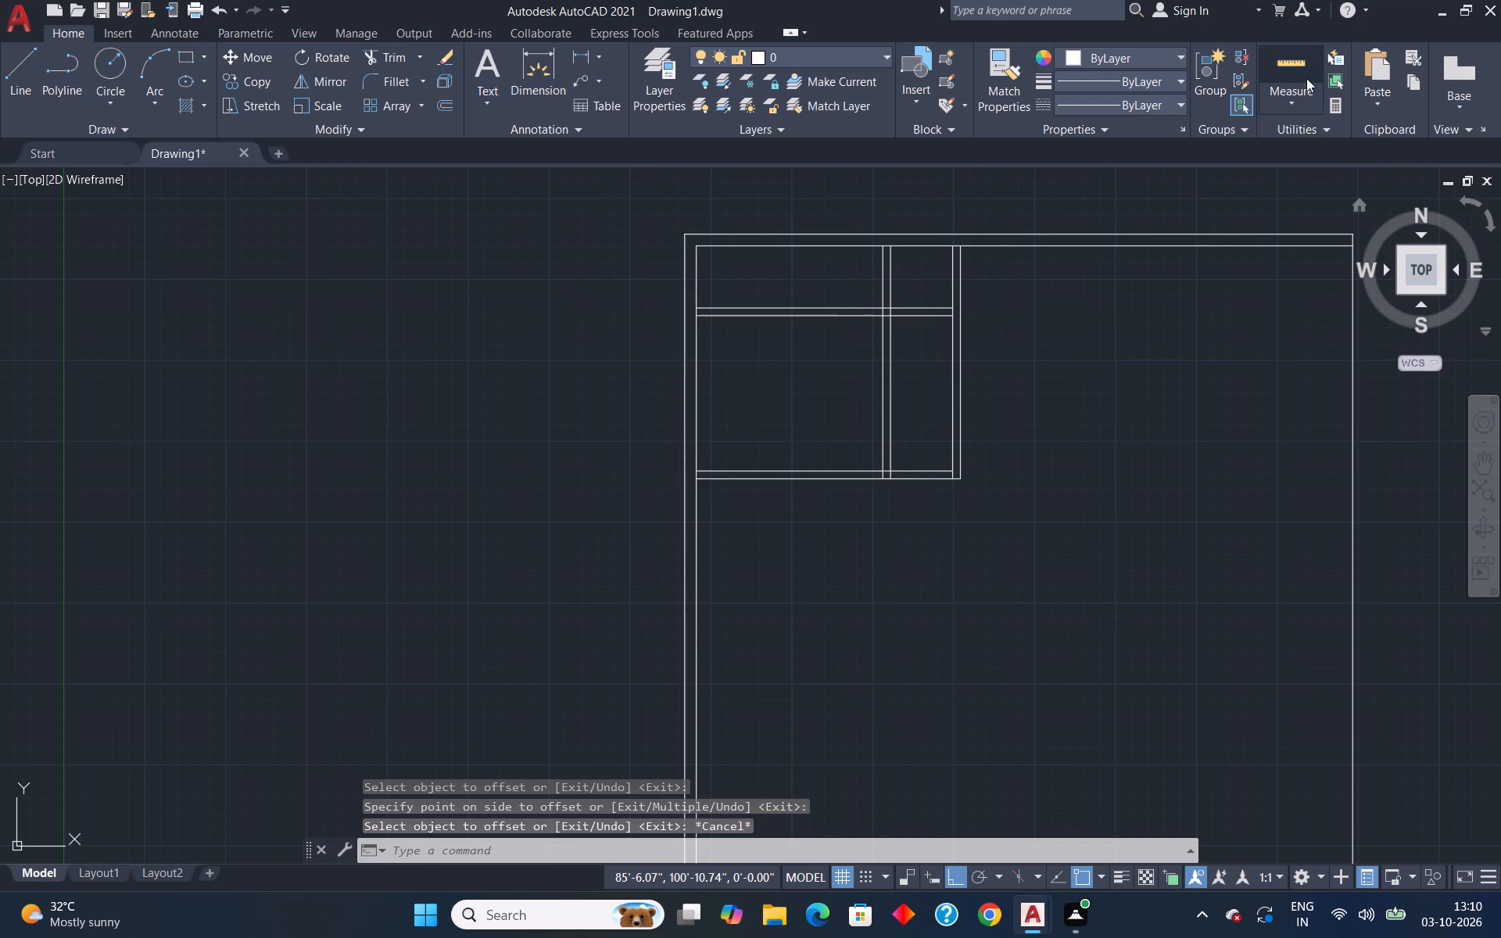
Quick-measure the room between the left outer wall and the new vertical partition.
click(1302, 71)
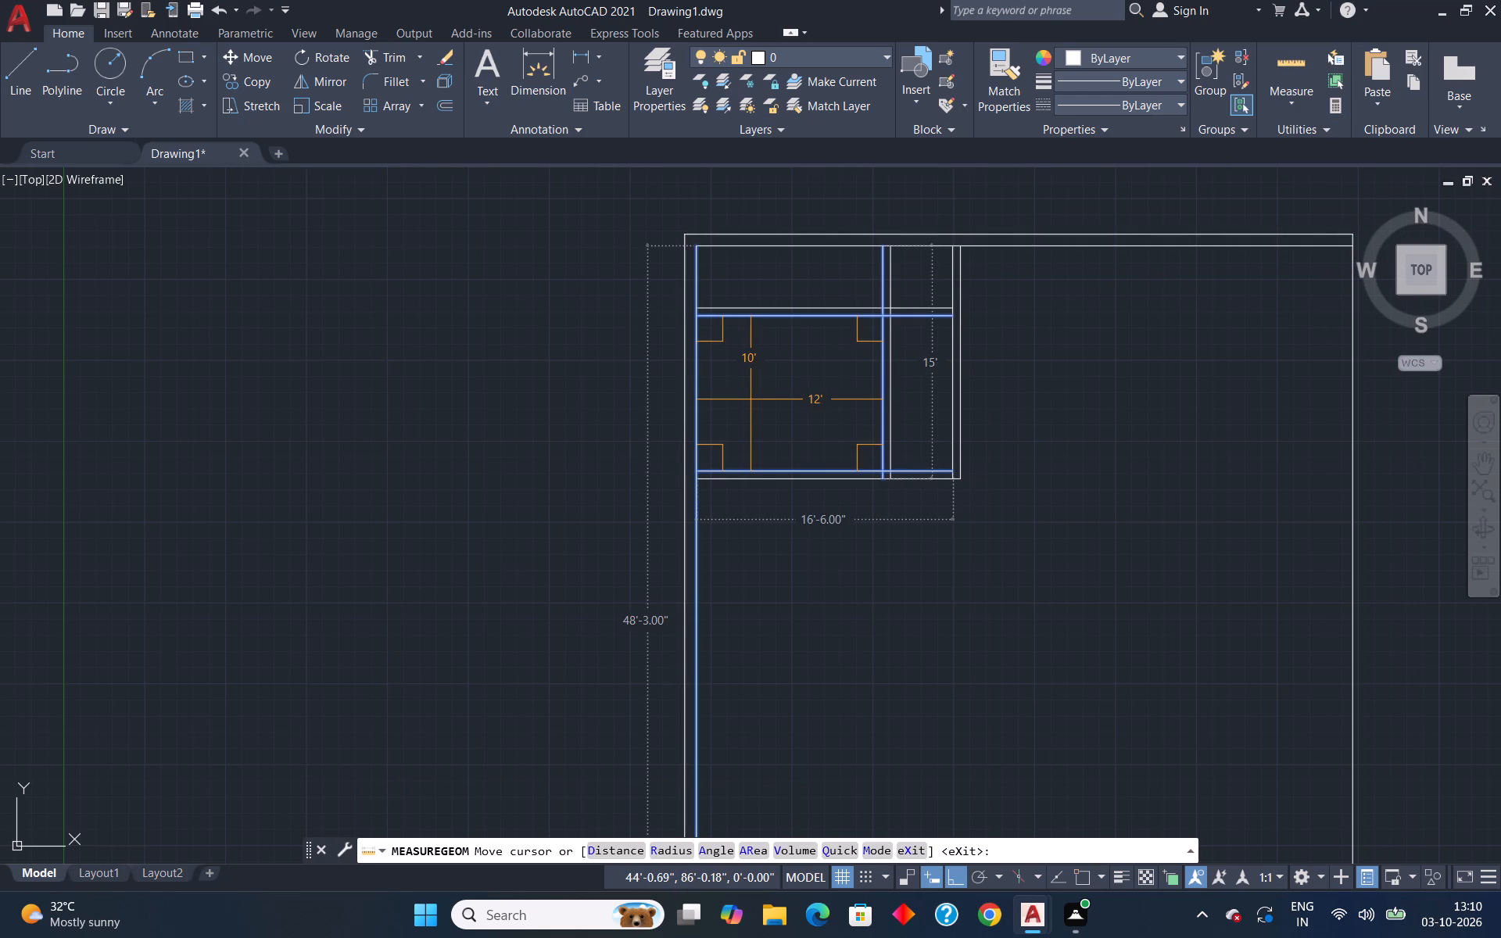
key(Escape)
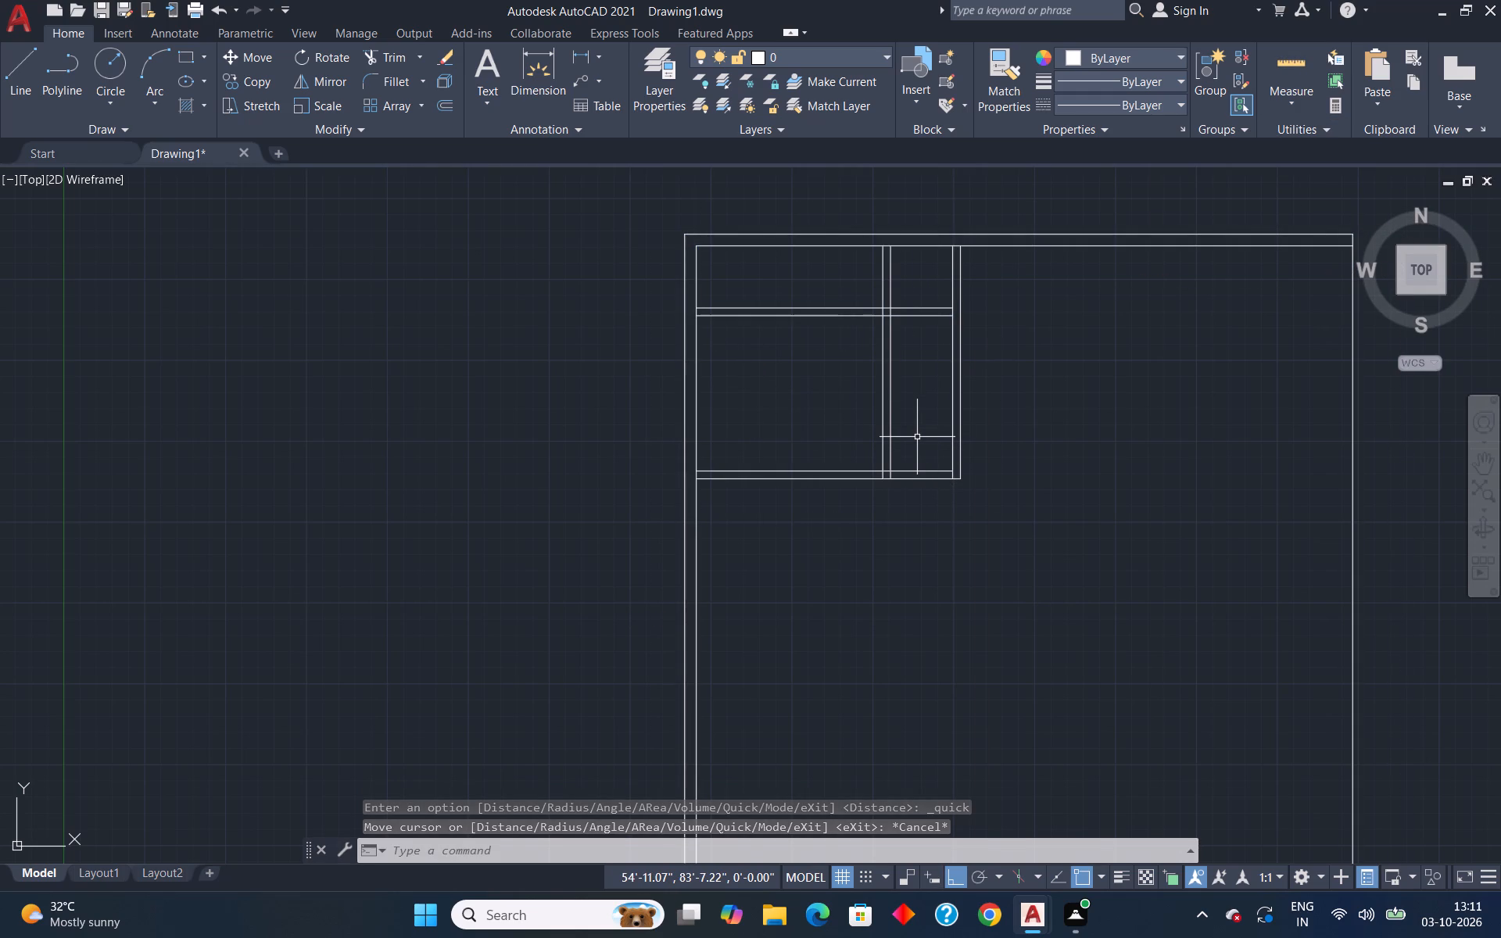
Trim both lines of the inner vertical partition above and within the upper horizontal partition.
text(tr)
key(Return)
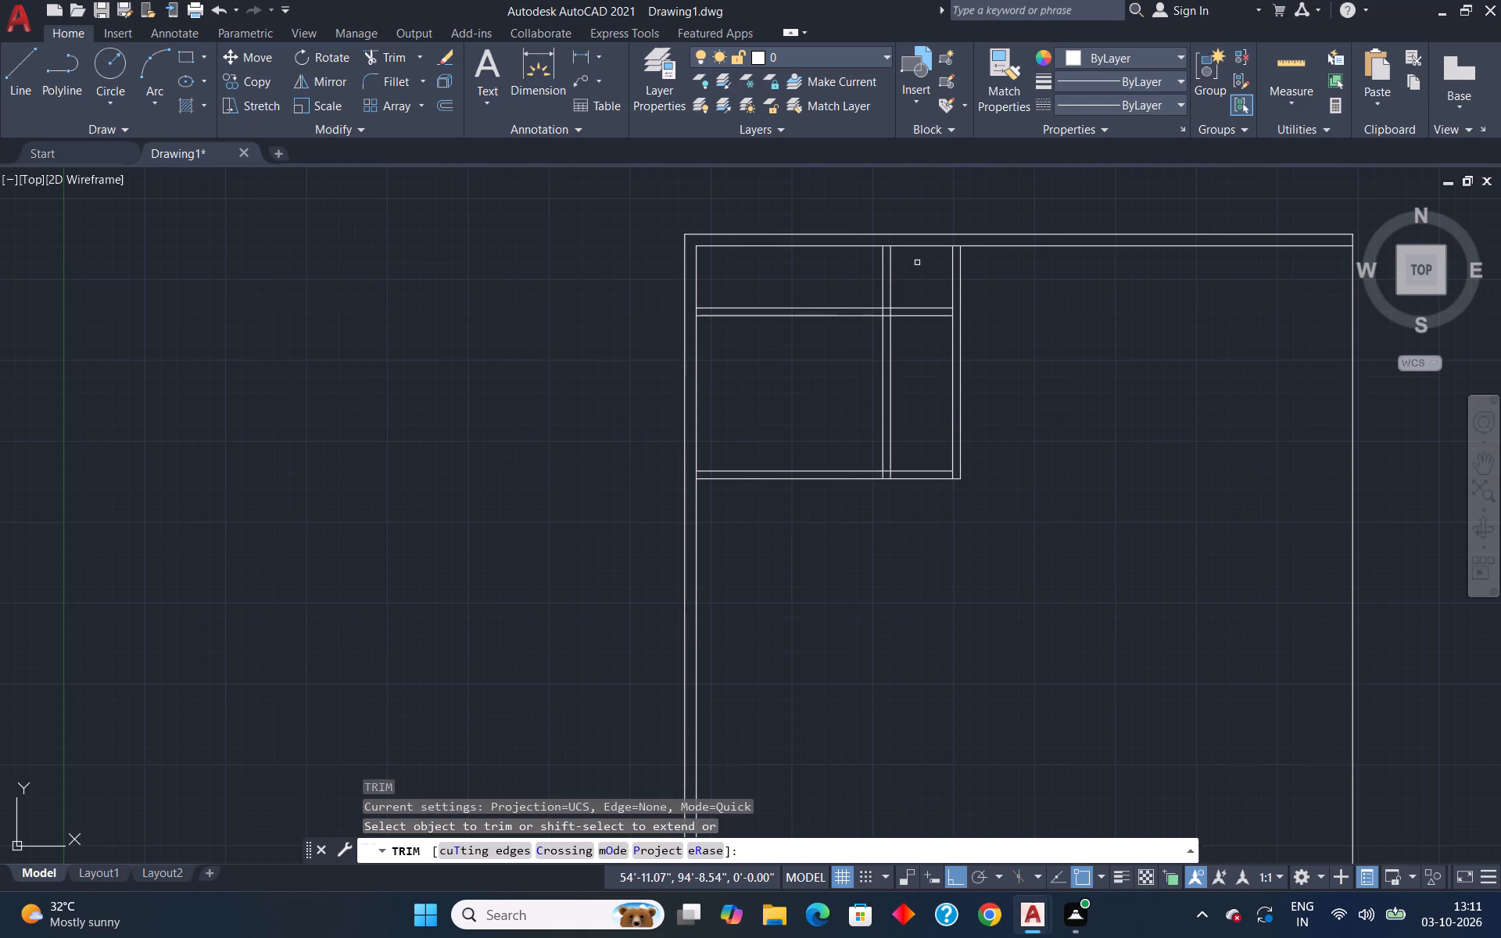
drag(921, 259, 858, 282)
scroll(912, 302, up, 3)
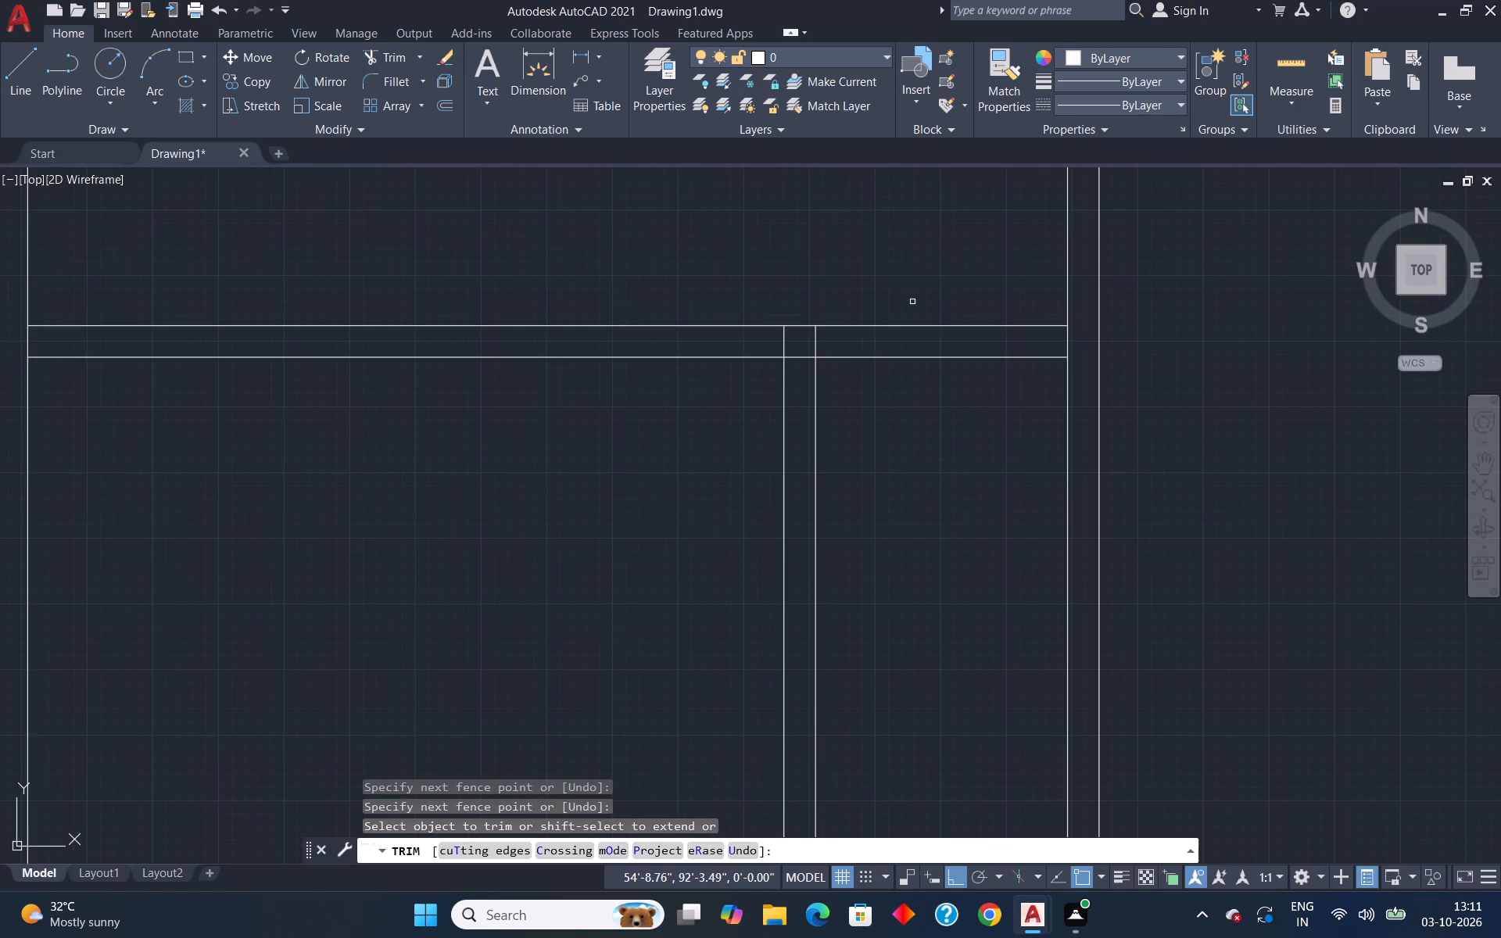
drag(842, 350, 776, 345)
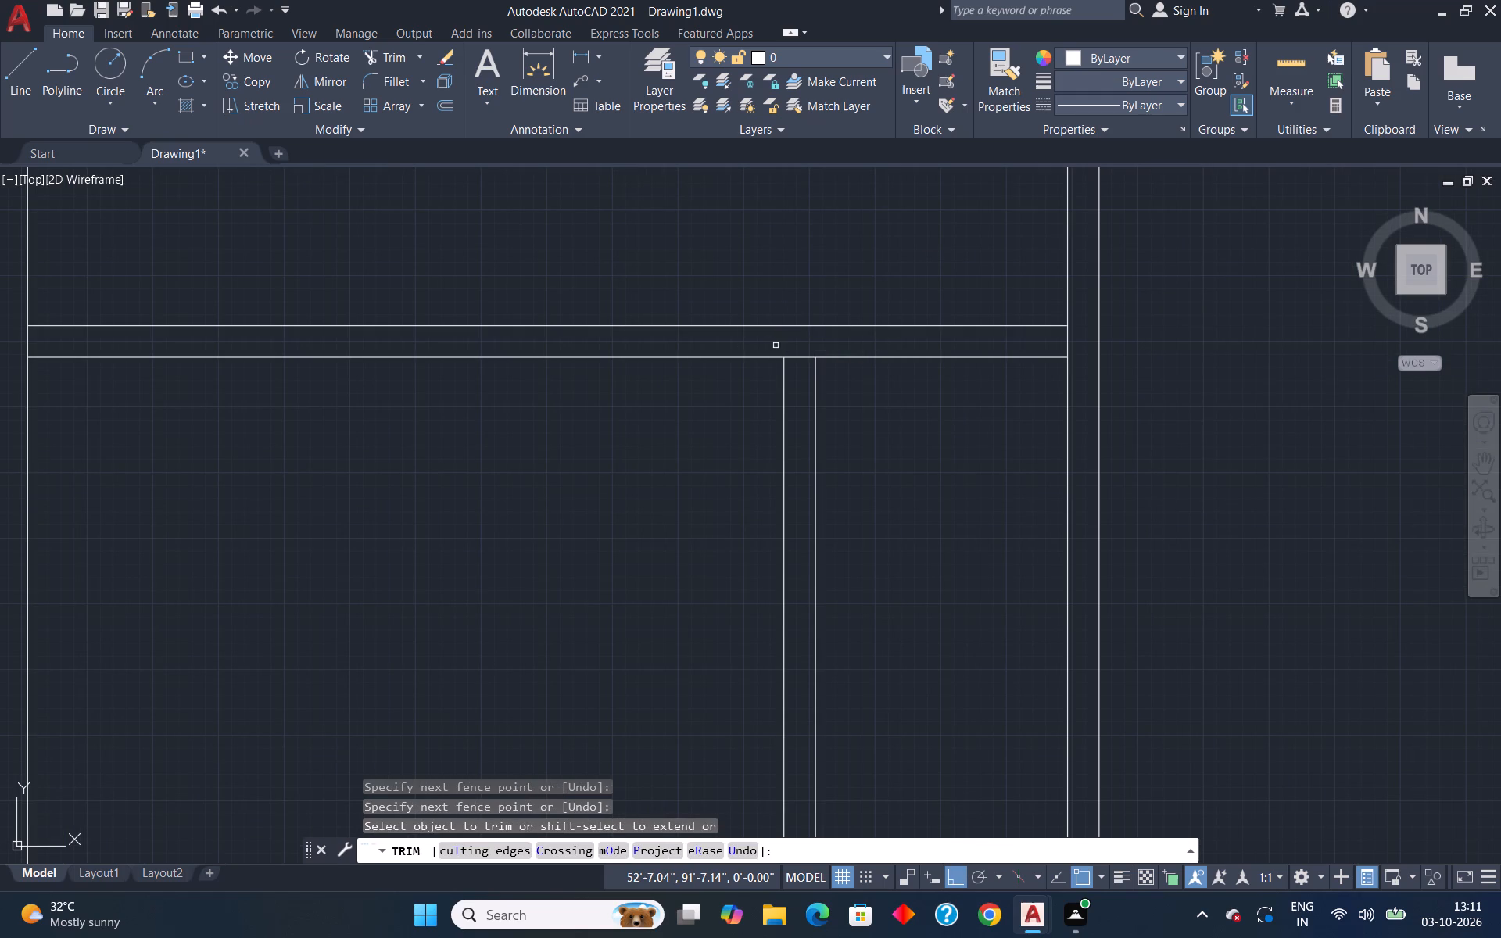
key(Escape)
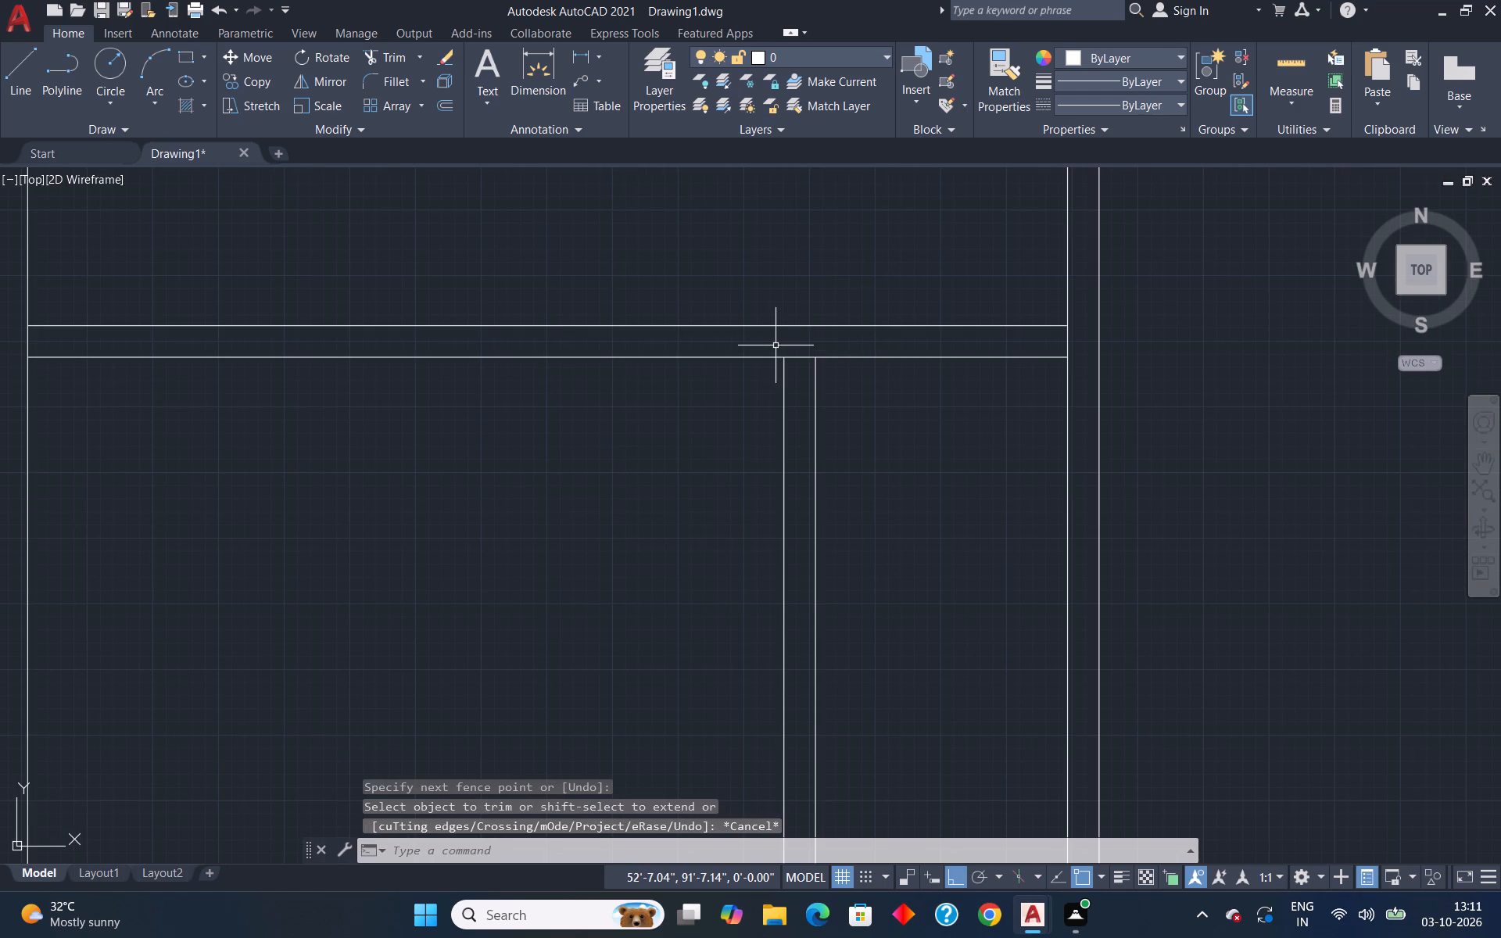
Quick-measure the narrow room between the top outer wall and the upper horizontal partition.
scroll(791, 345, down, 4)
scroll(798, 441, up, 2)
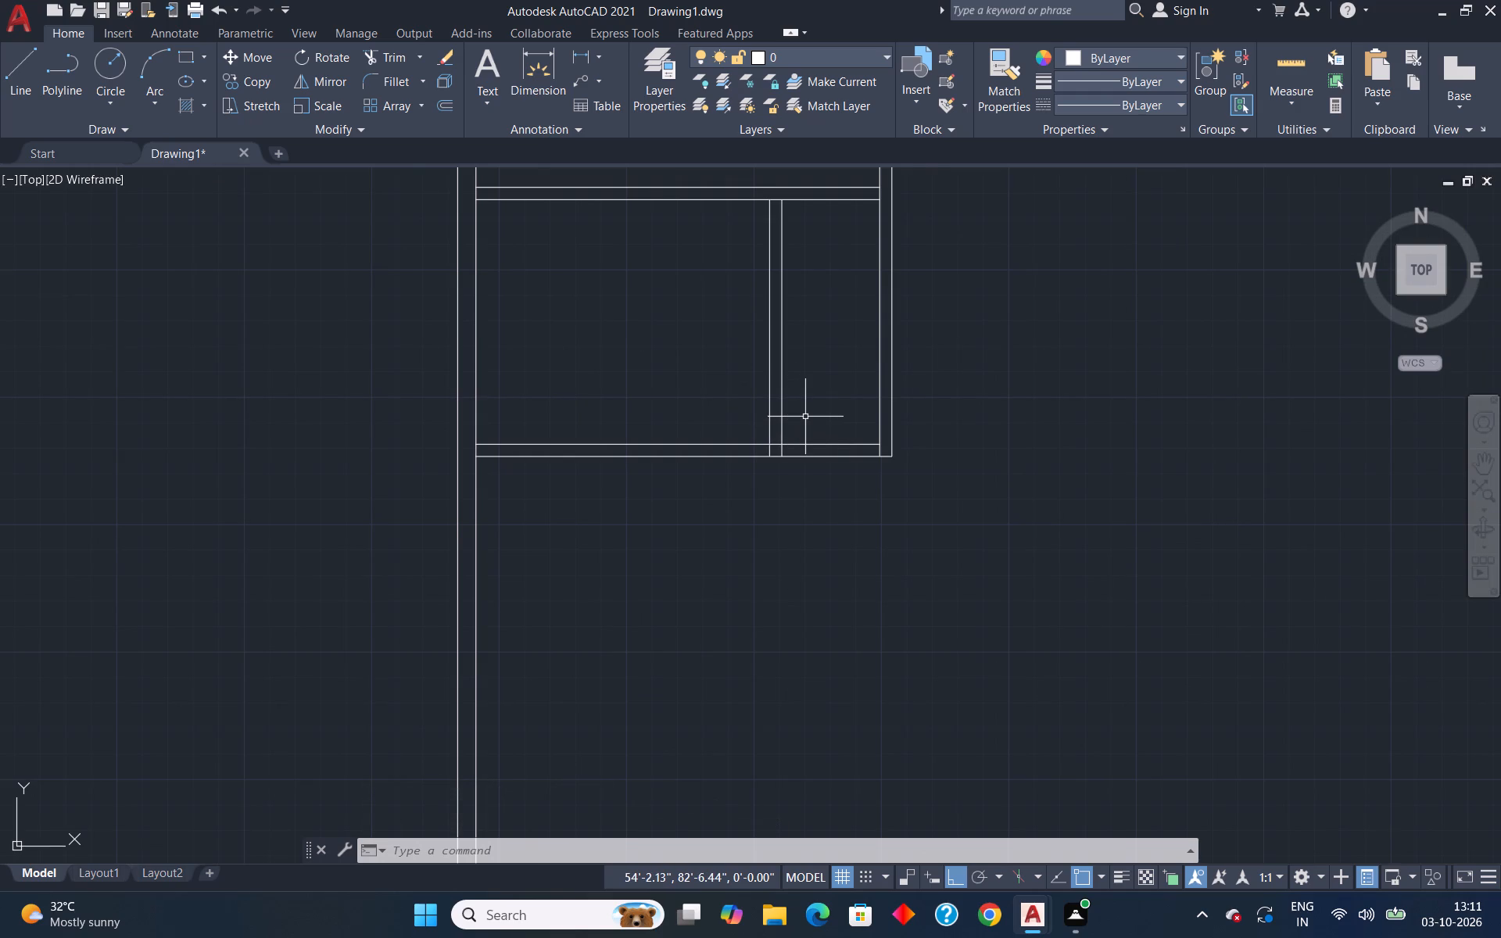
scroll(1047, 307, down, 4)
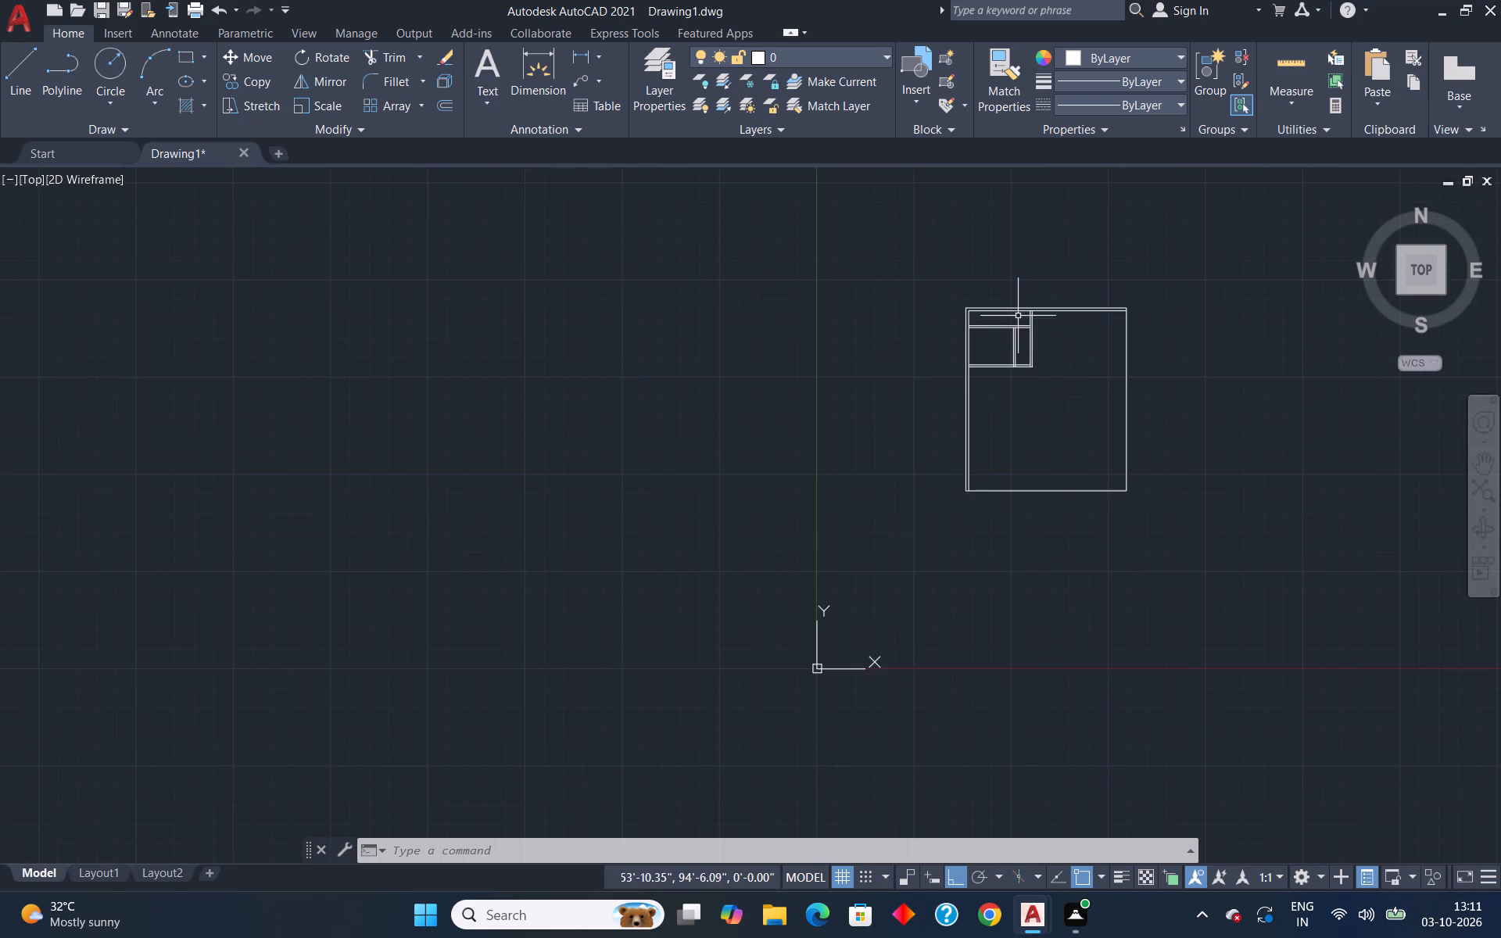
scroll(1016, 314, up, 3)
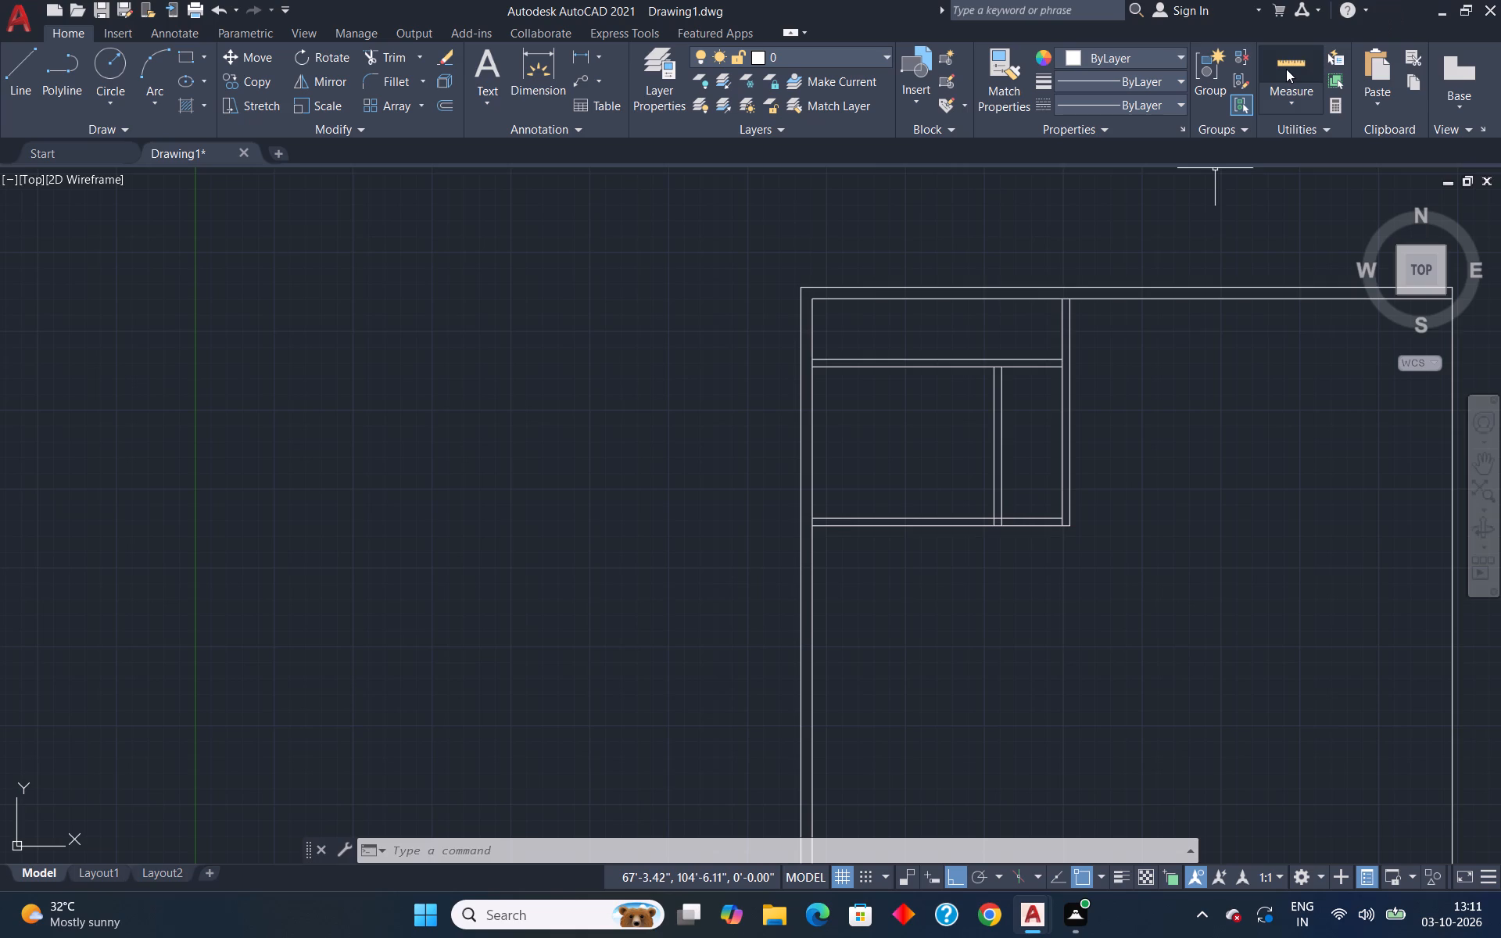
click(1286, 69)
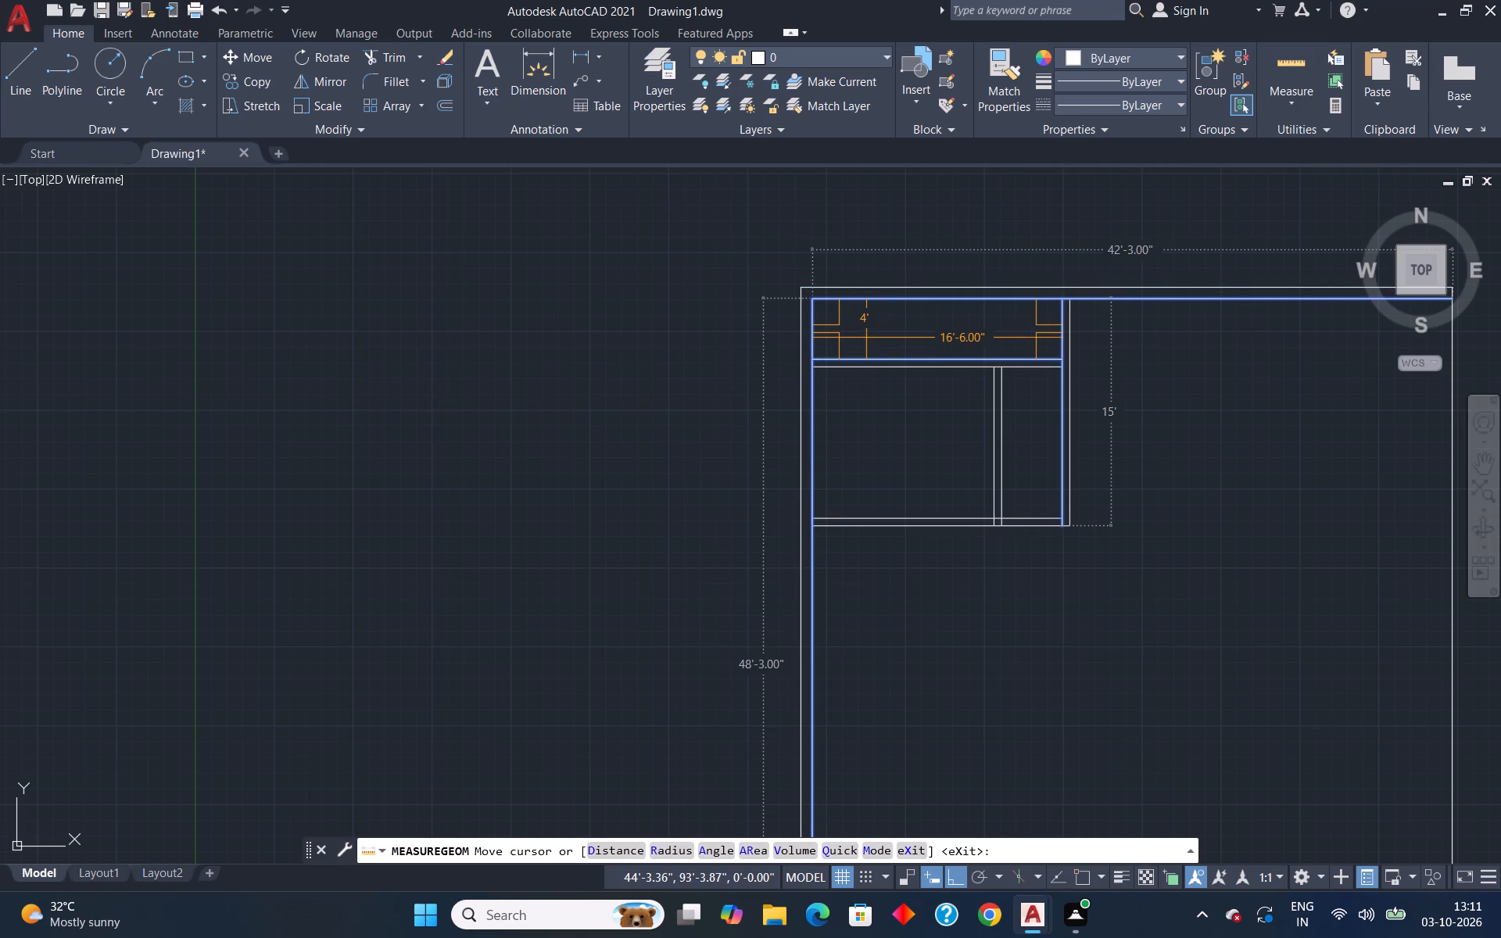
scroll(868, 333, up, 2)
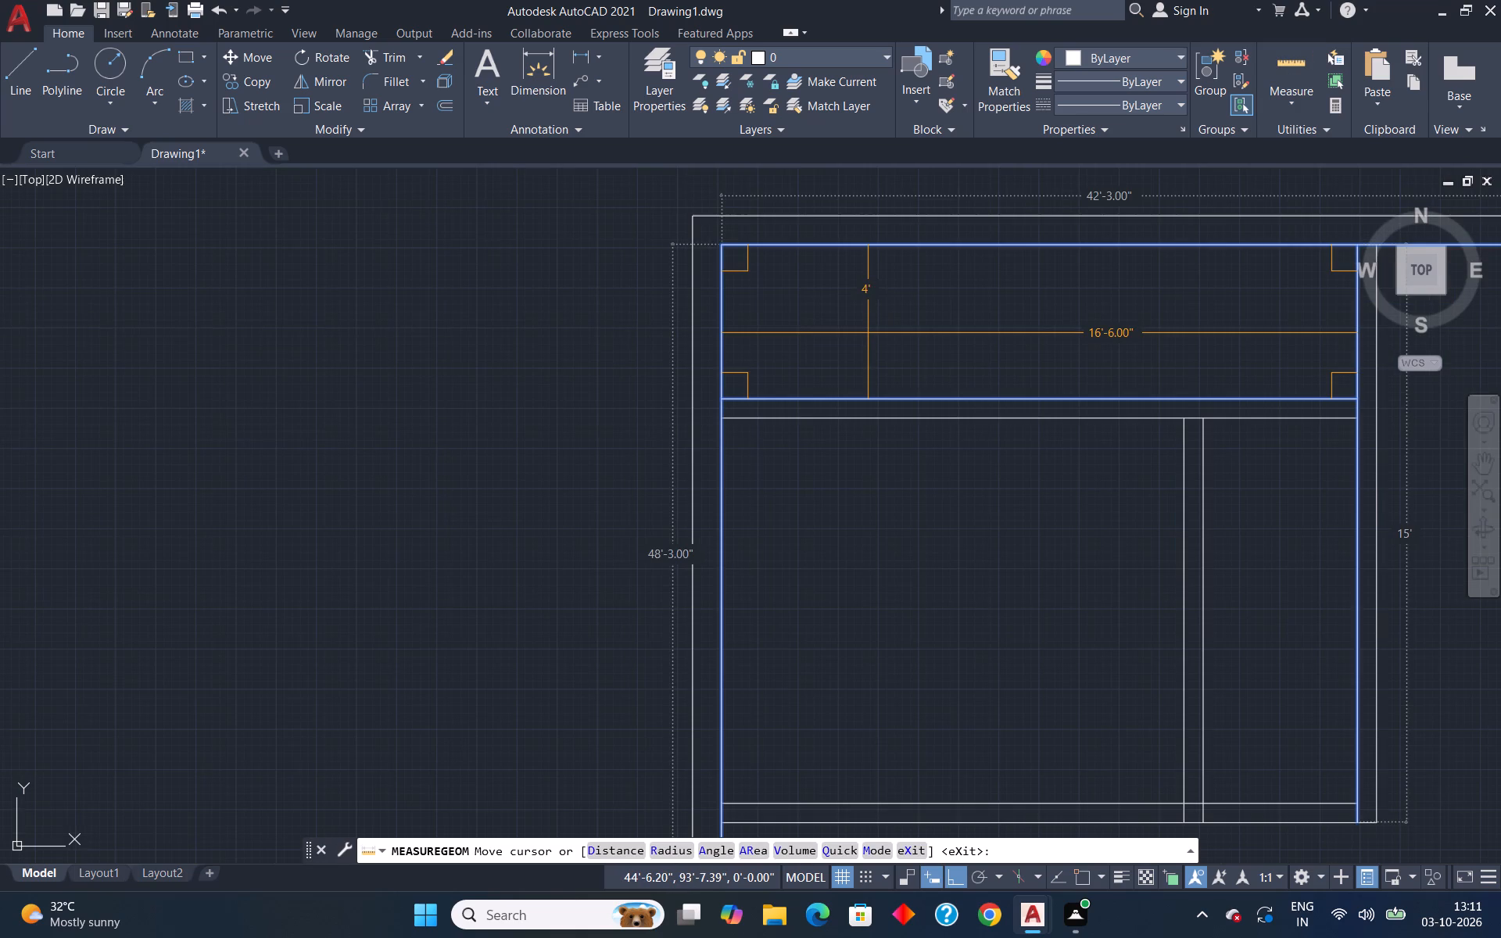
key(Escape)
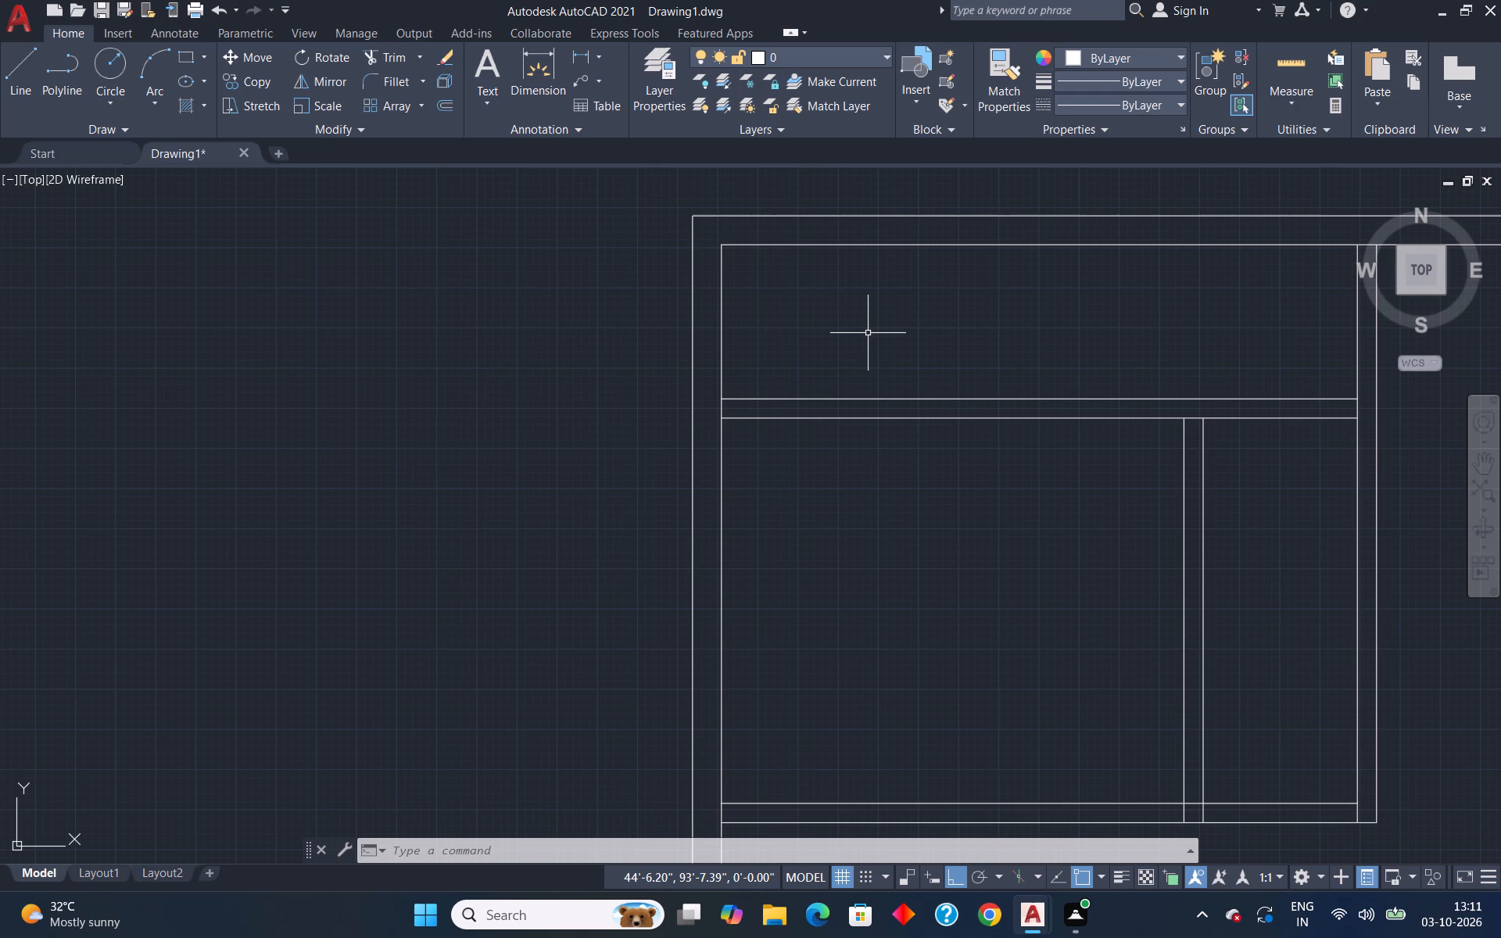
Offset the left line of the outermost vertical partition 8' to the left, across the narrow top room.
key(o)
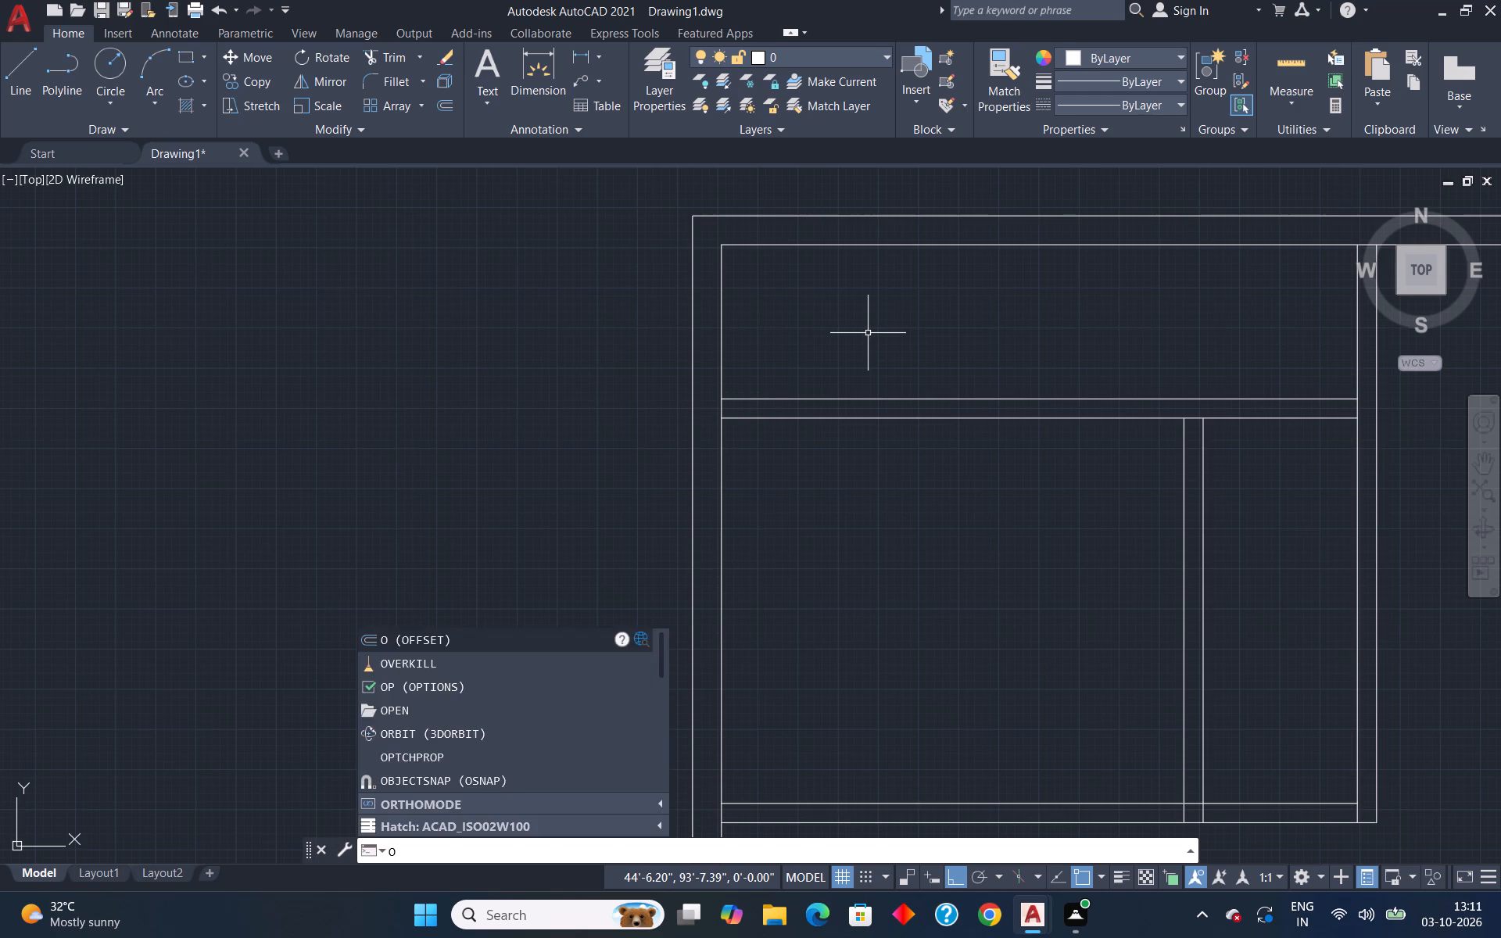
key(Return)
key(8)
key(apostrophe)
key(Return)
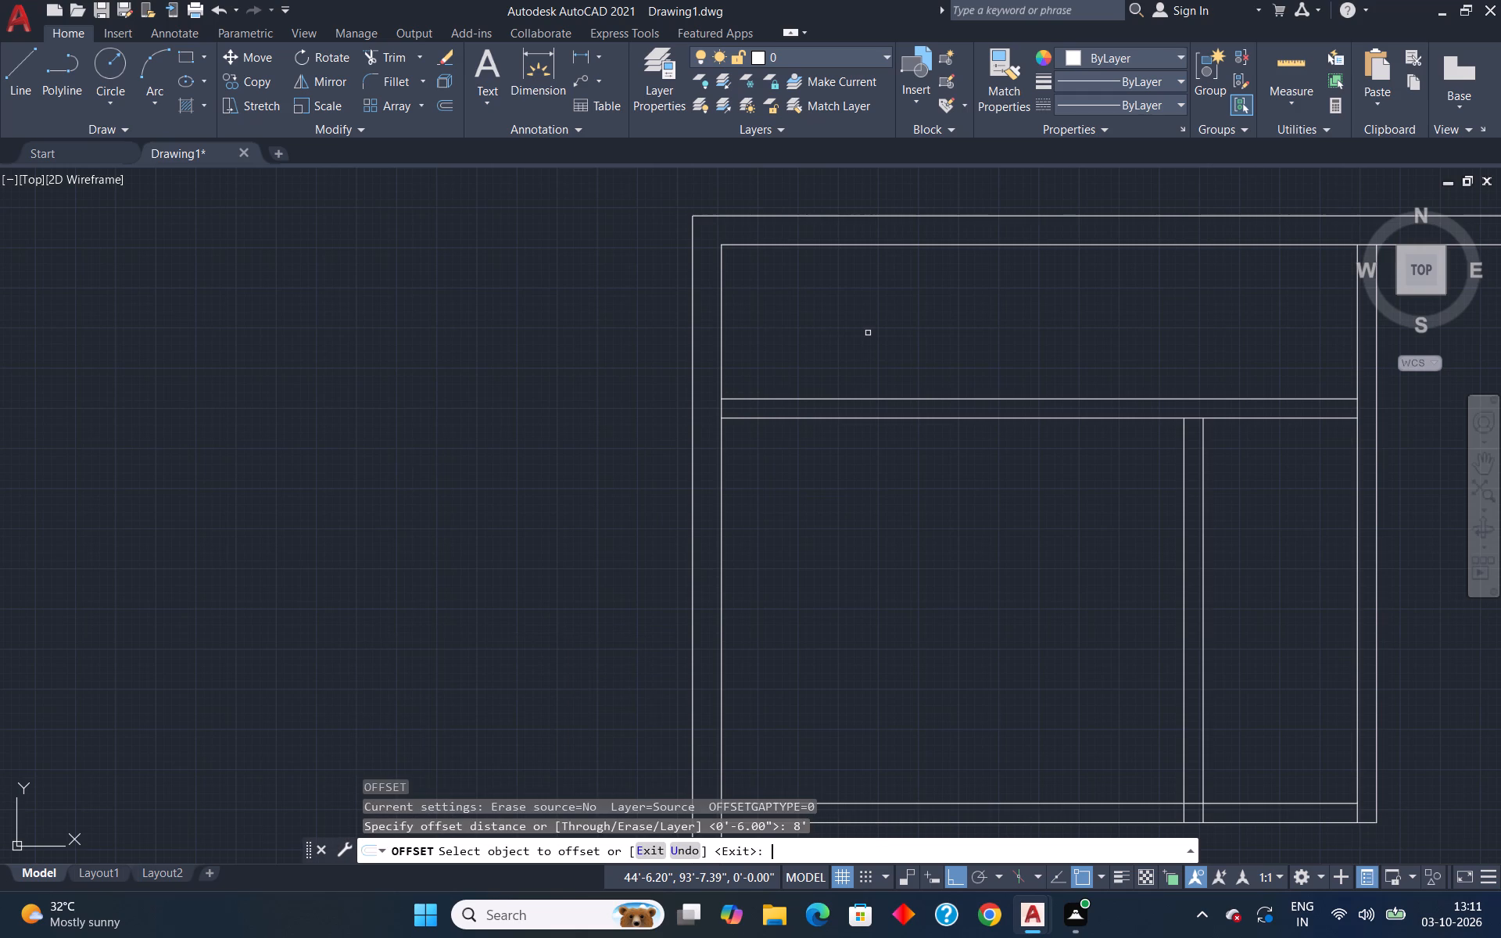
scroll(883, 336, down, 2)
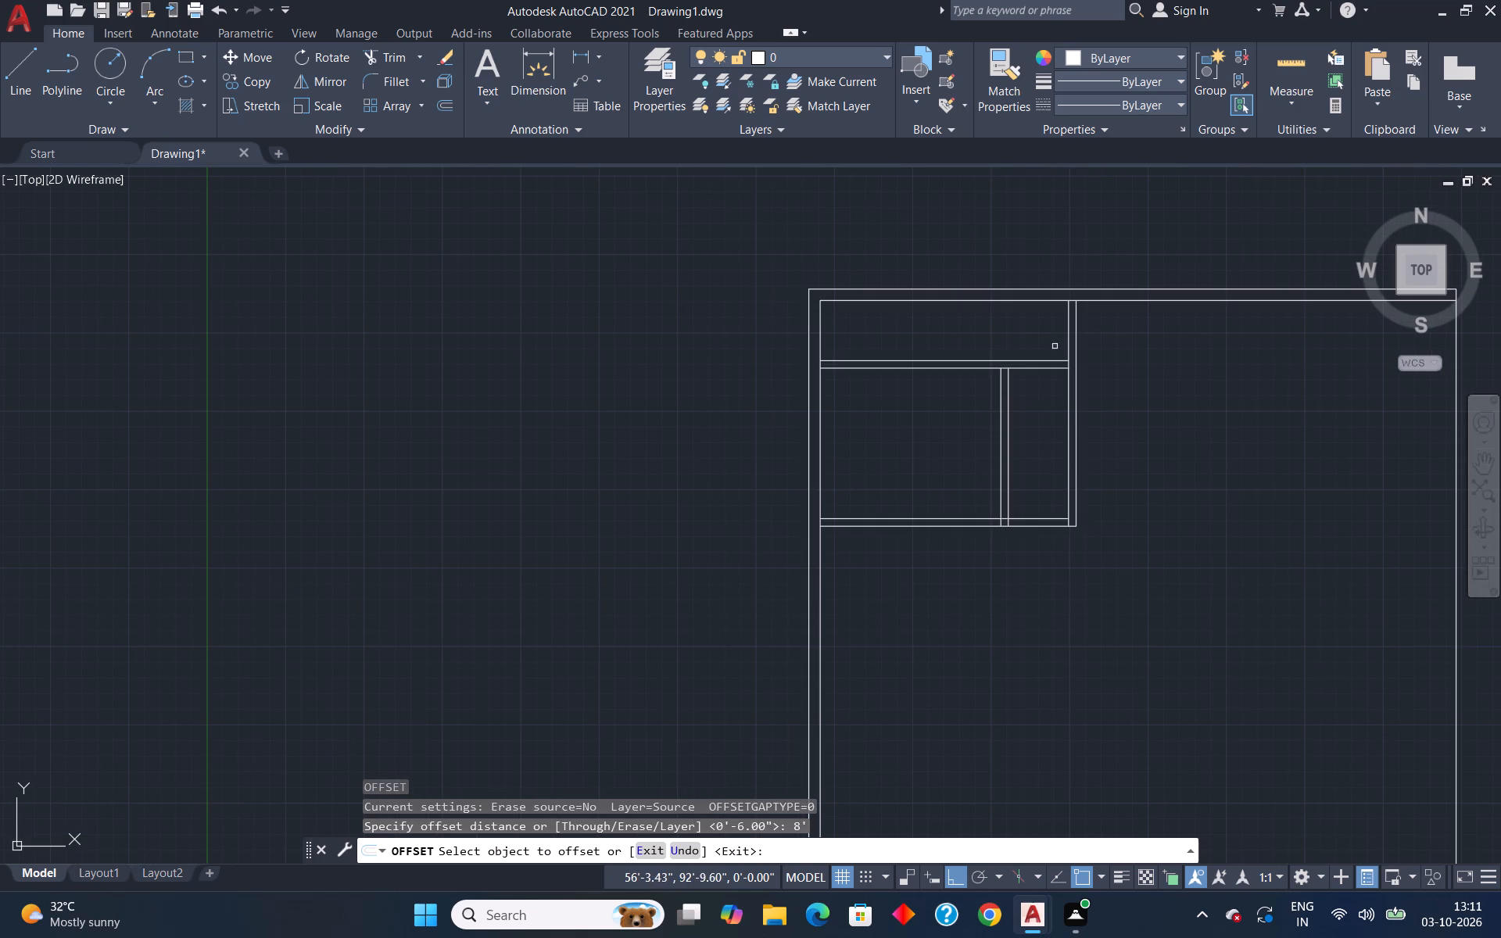
click(1069, 342)
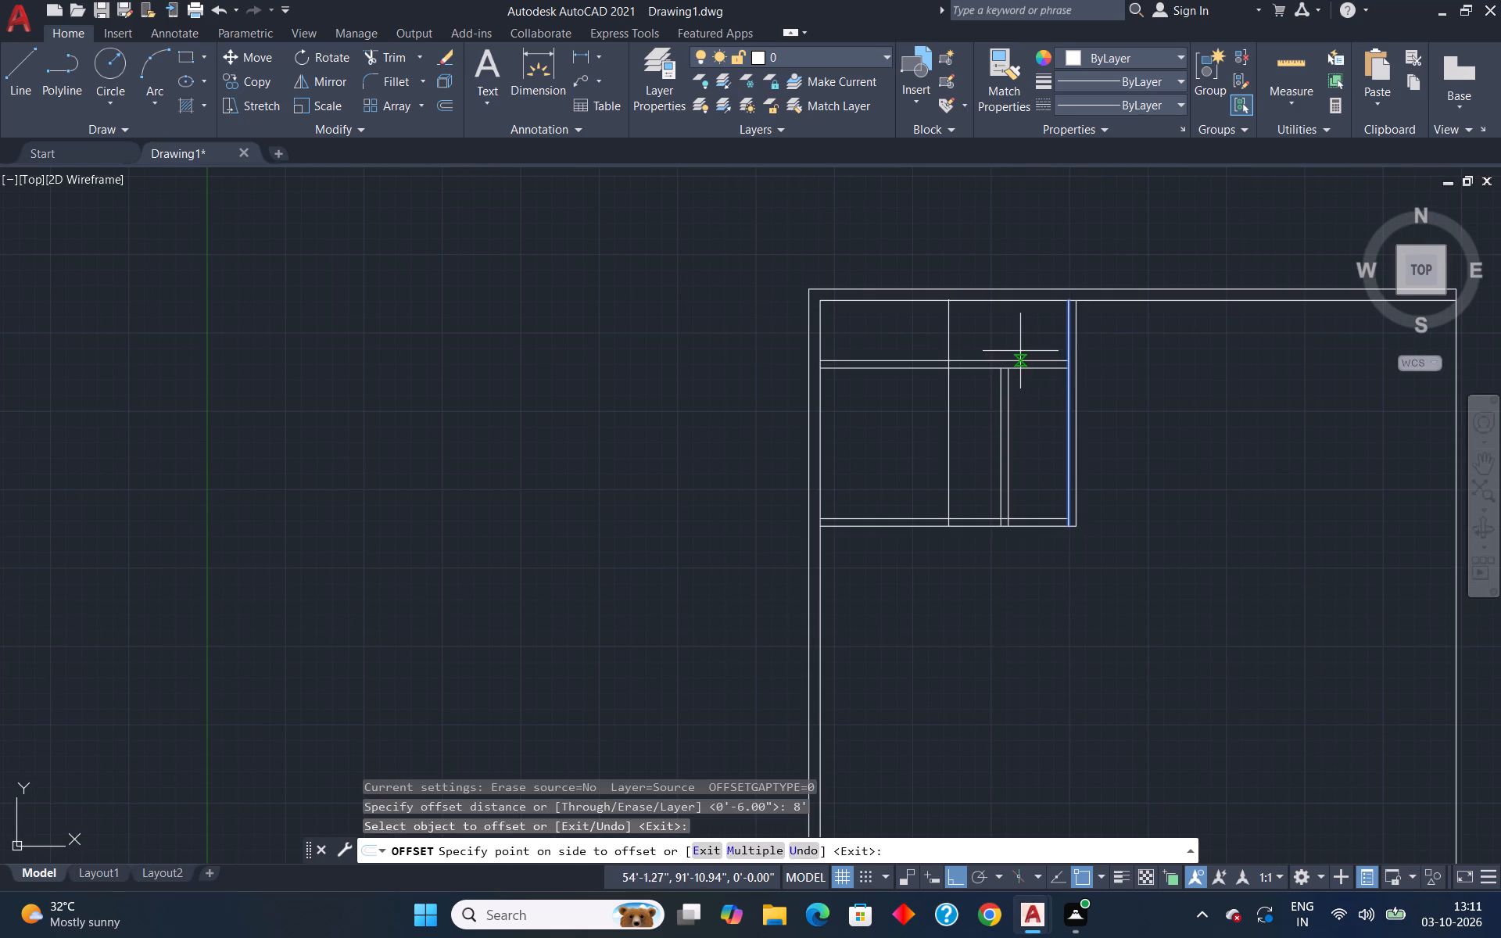
click(992, 344)
key(Escape)
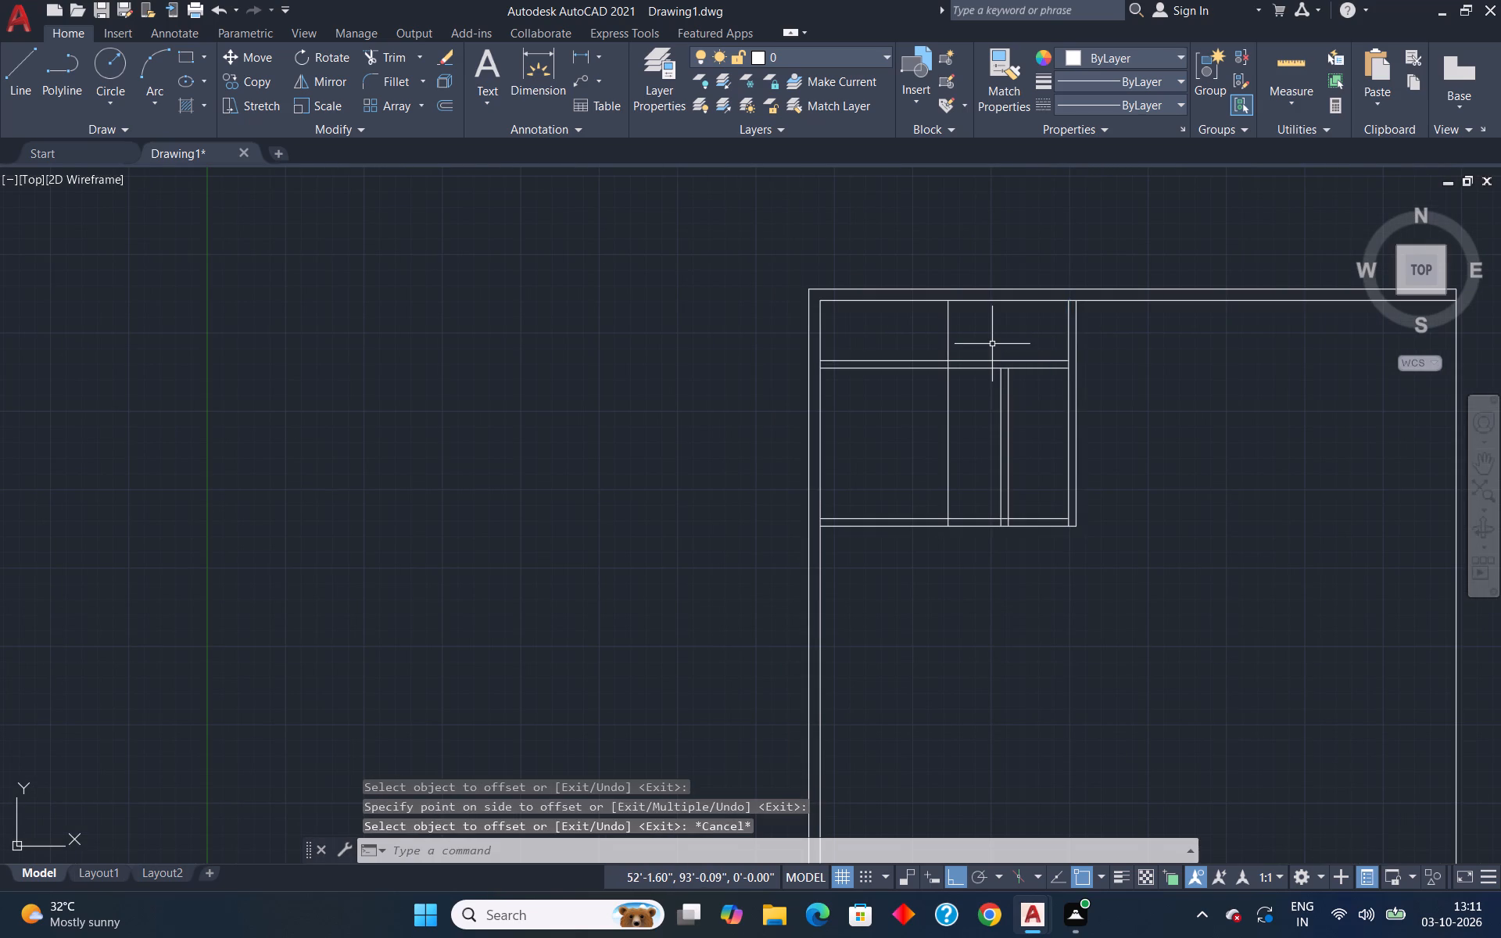
Trim the new 8' offset line away below the upper horizontal partition, including its remnant inside the lower partition.
text(tr)
key(Return)
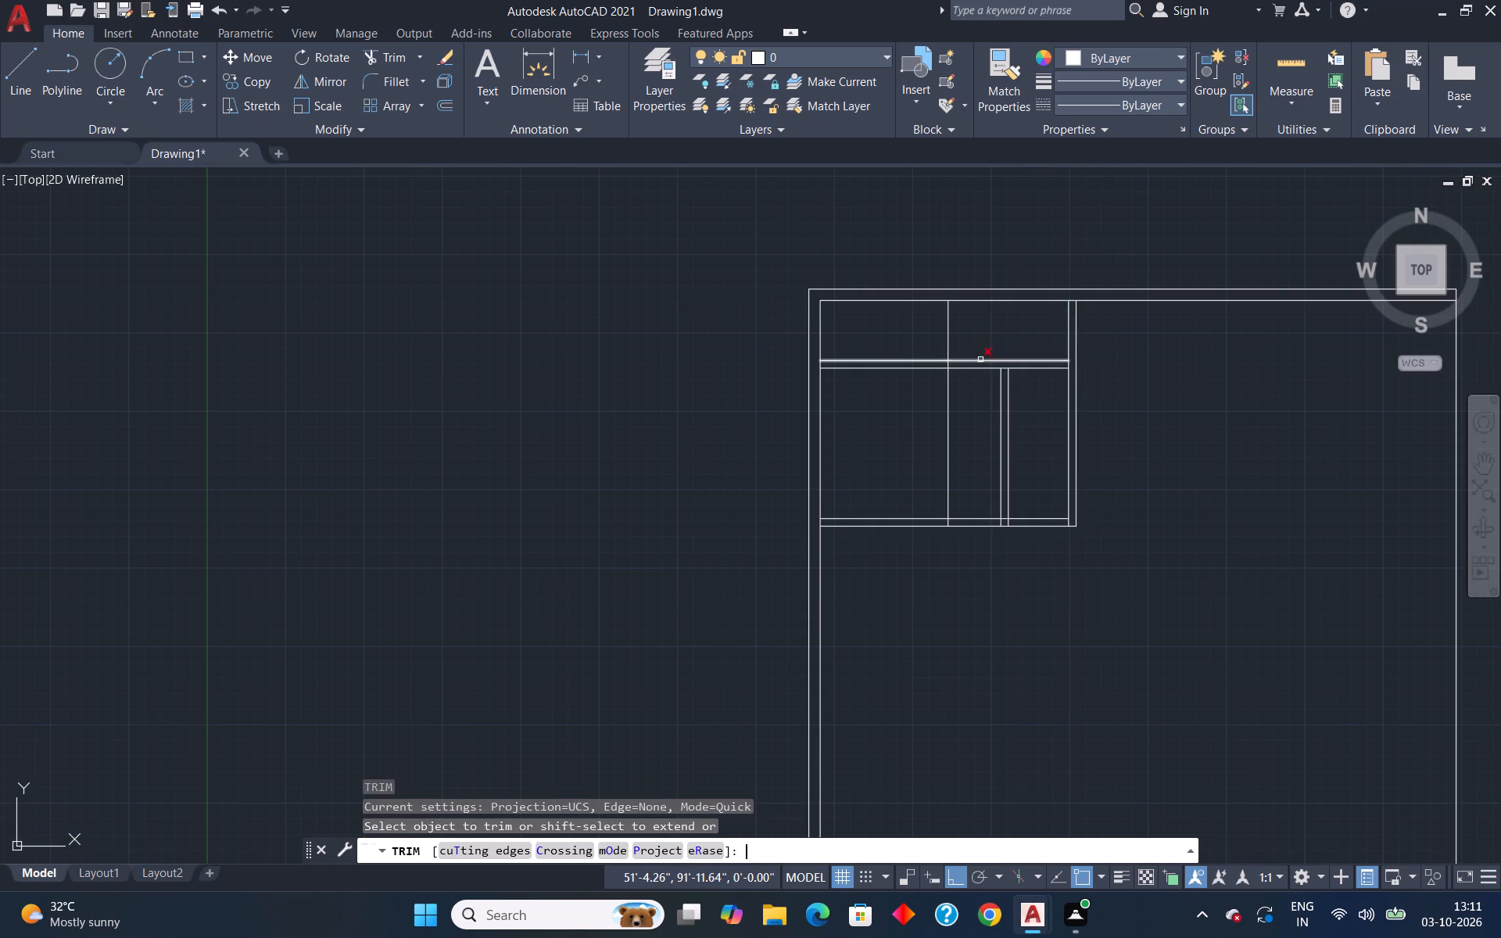
drag(982, 388, 834, 499)
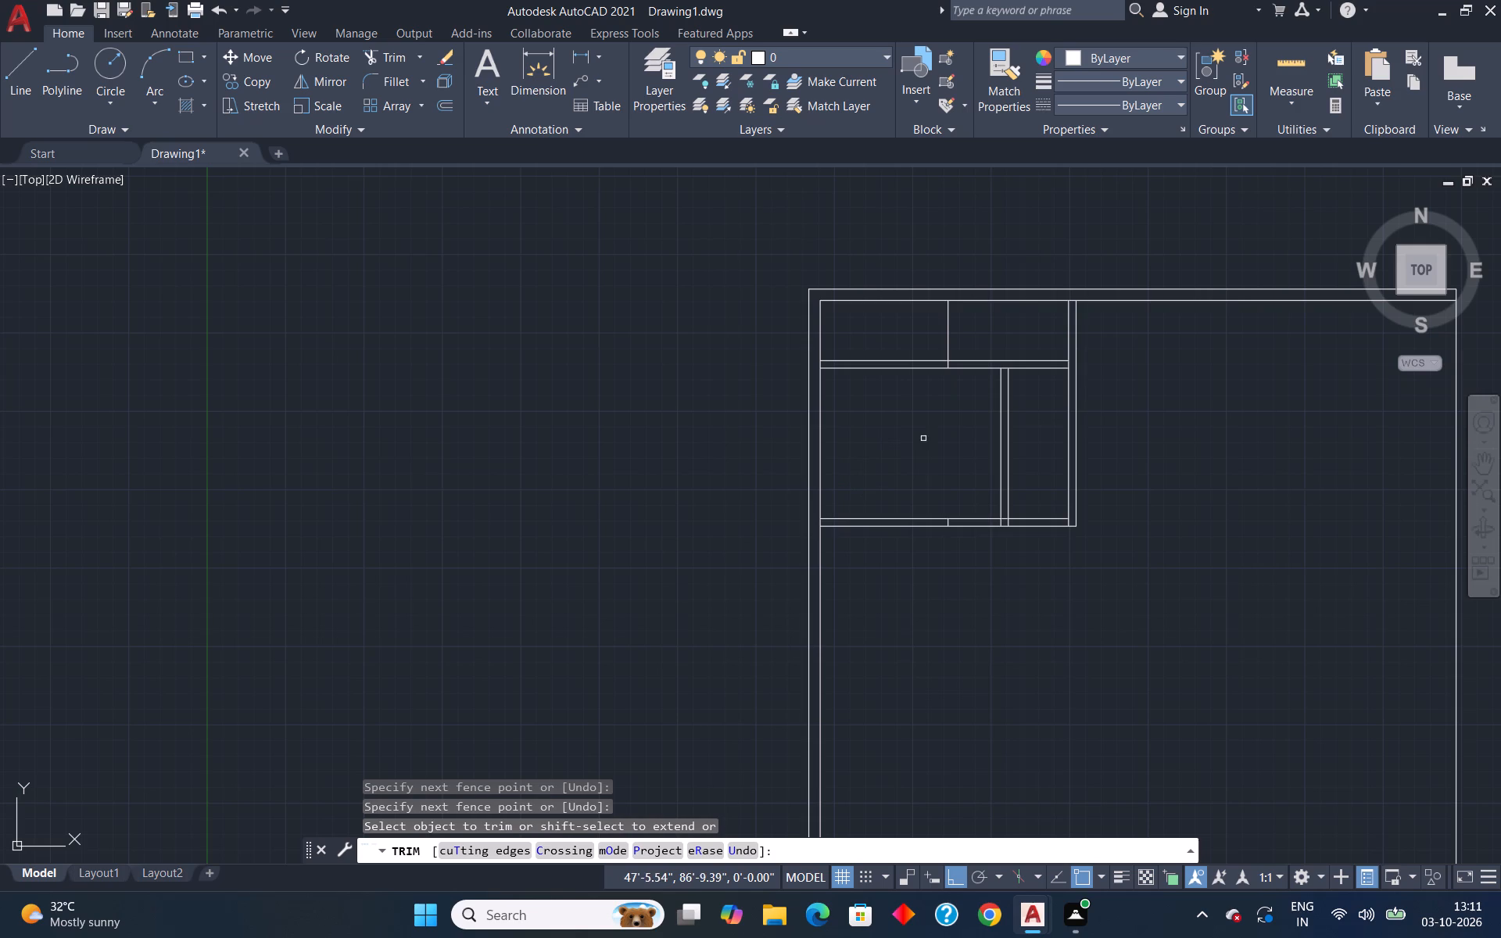
scroll(960, 500, up, 3)
click(903, 597)
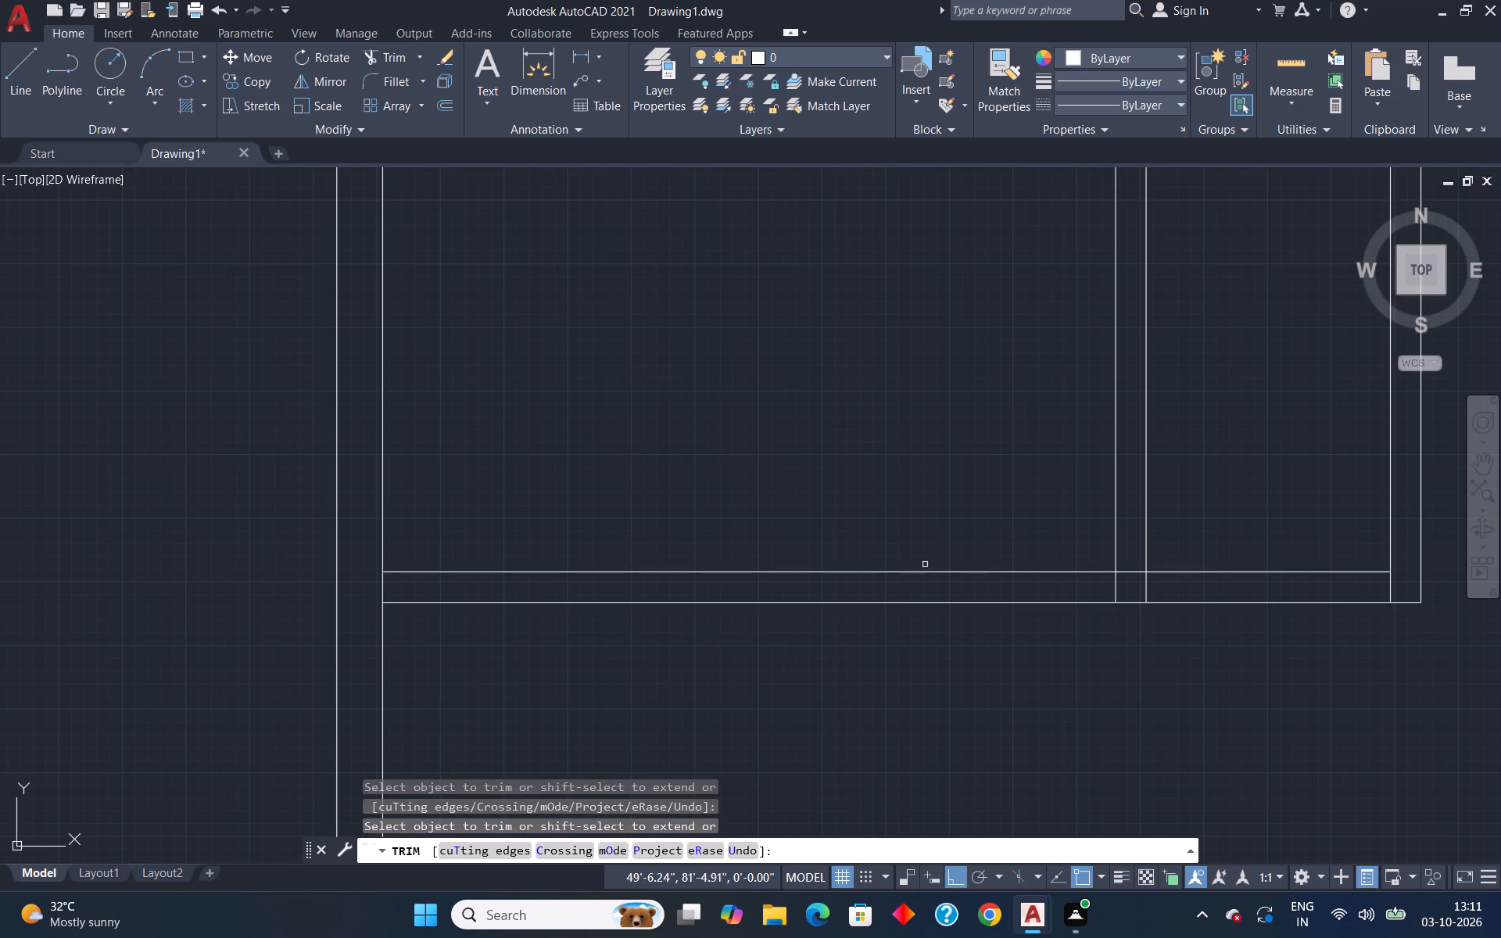
key(Escape)
Offset the remaining vertical line in the narrow top room 6" to the left to form a partition.
scroll(962, 355, down, 4)
scroll(965, 267, up, 2)
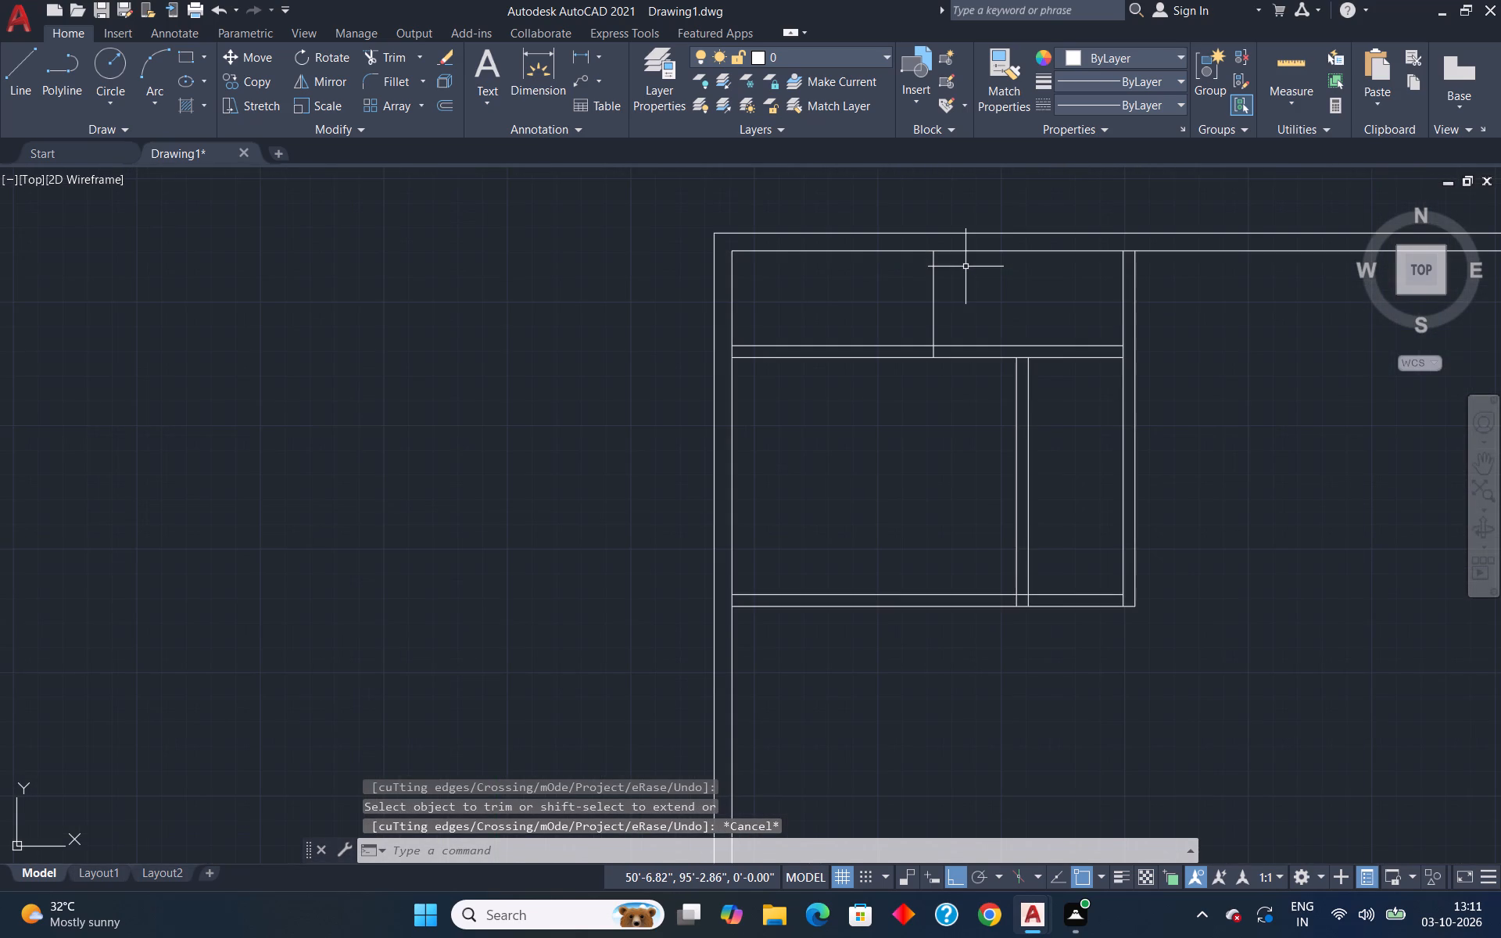
key(o)
key(Return)
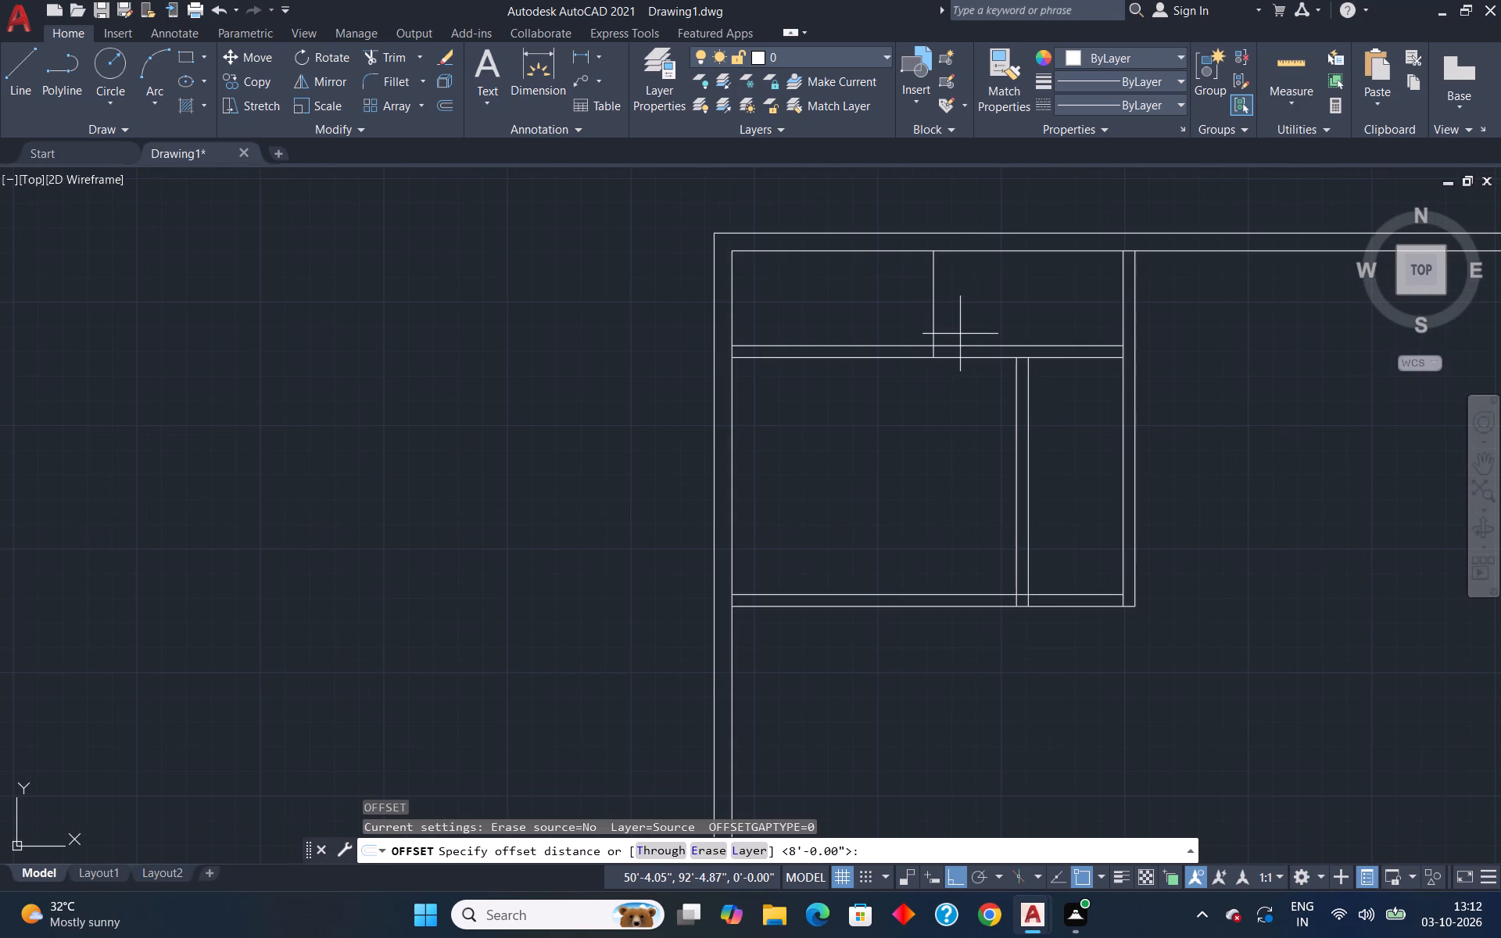
key(6)
key(shift+quotedbl)
key(Return)
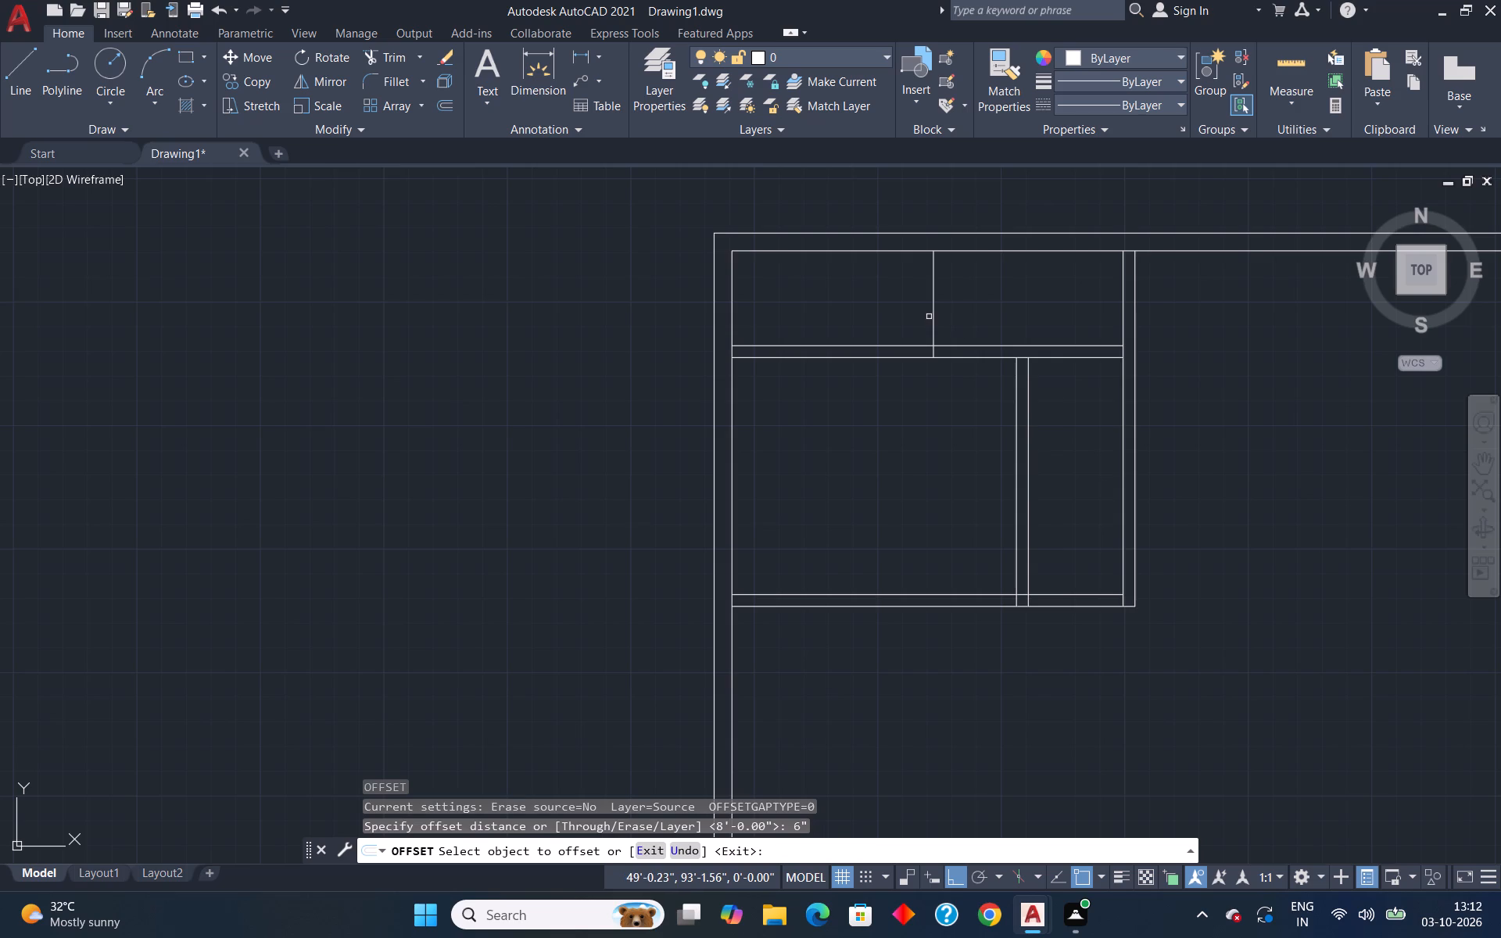
click(933, 316)
click(904, 313)
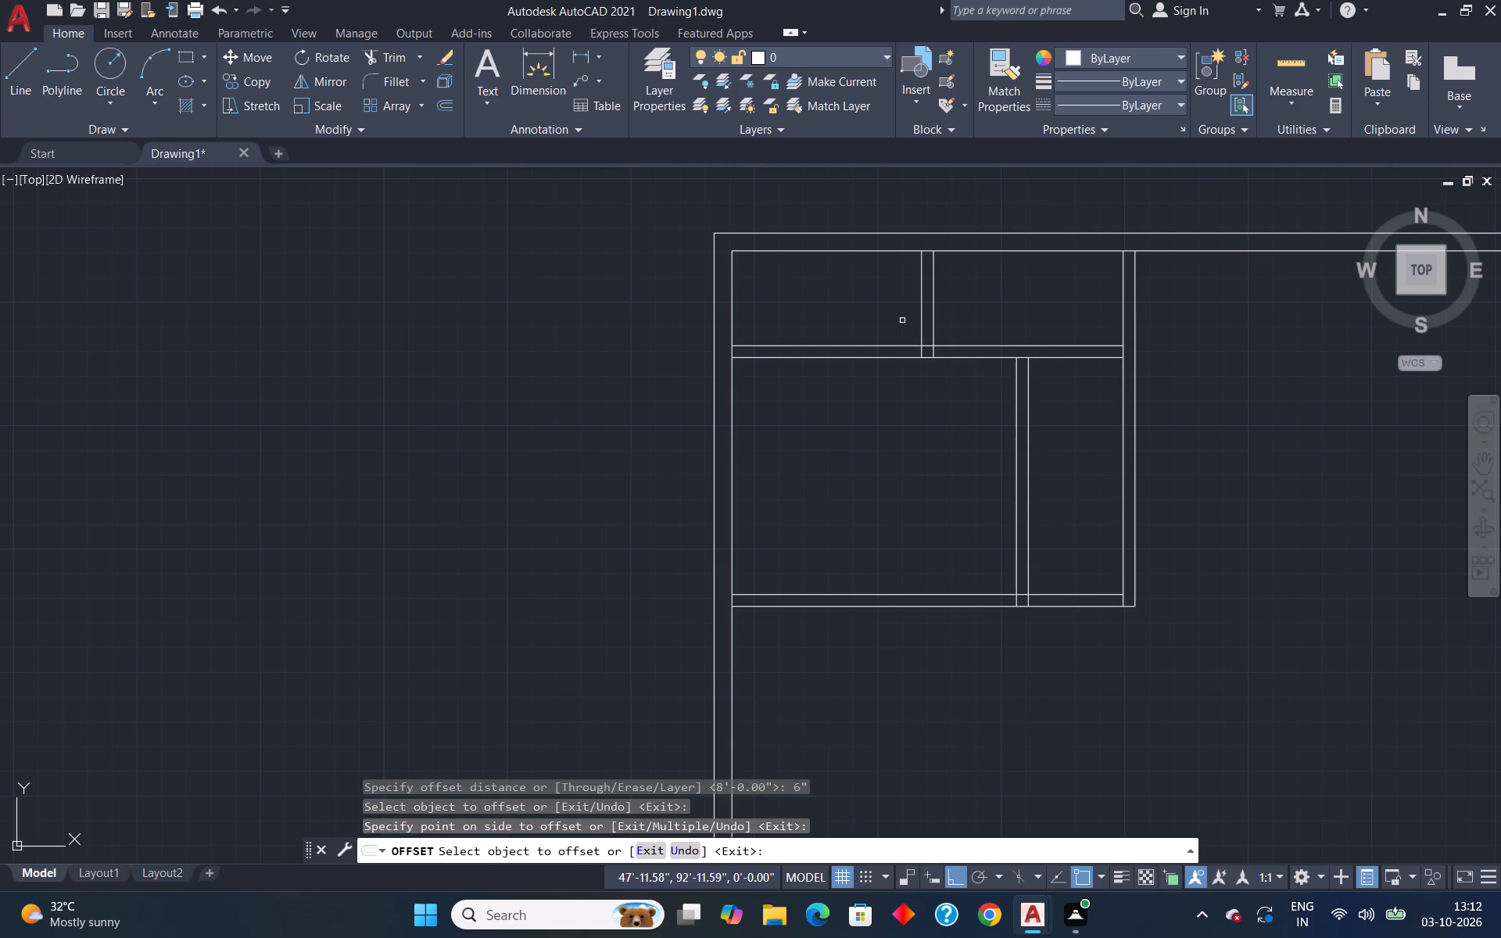
key(Escape)
Trim both lines of the short top-room partition where they run within the upper horizontal partition.
scroll(952, 308, up, 2)
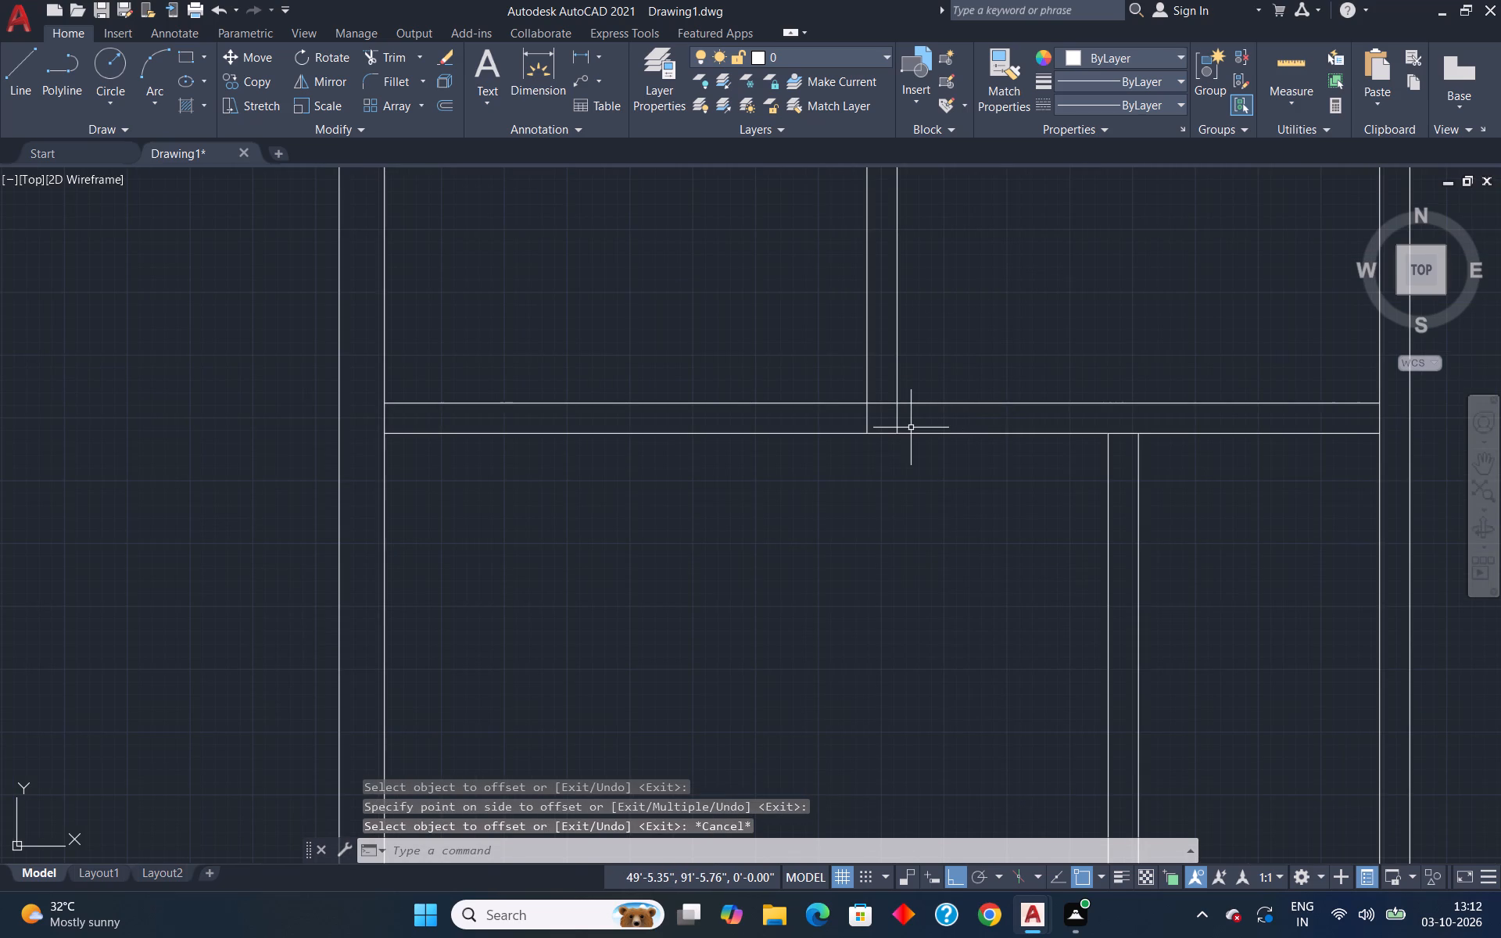
text(tr)
key(Return)
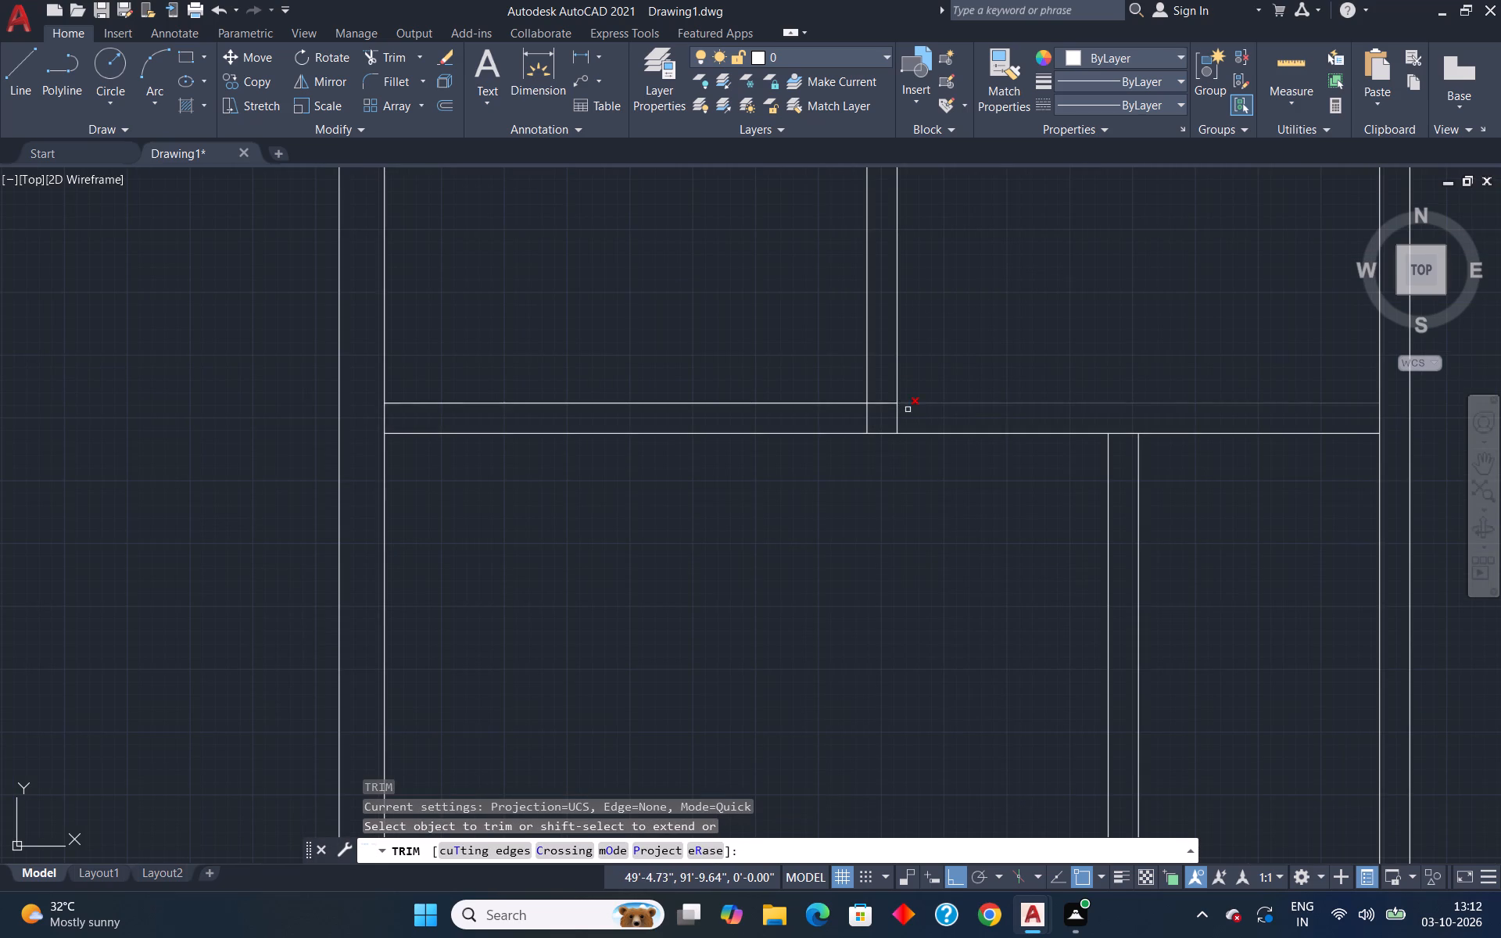
drag(910, 412, 864, 417)
key(Escape)
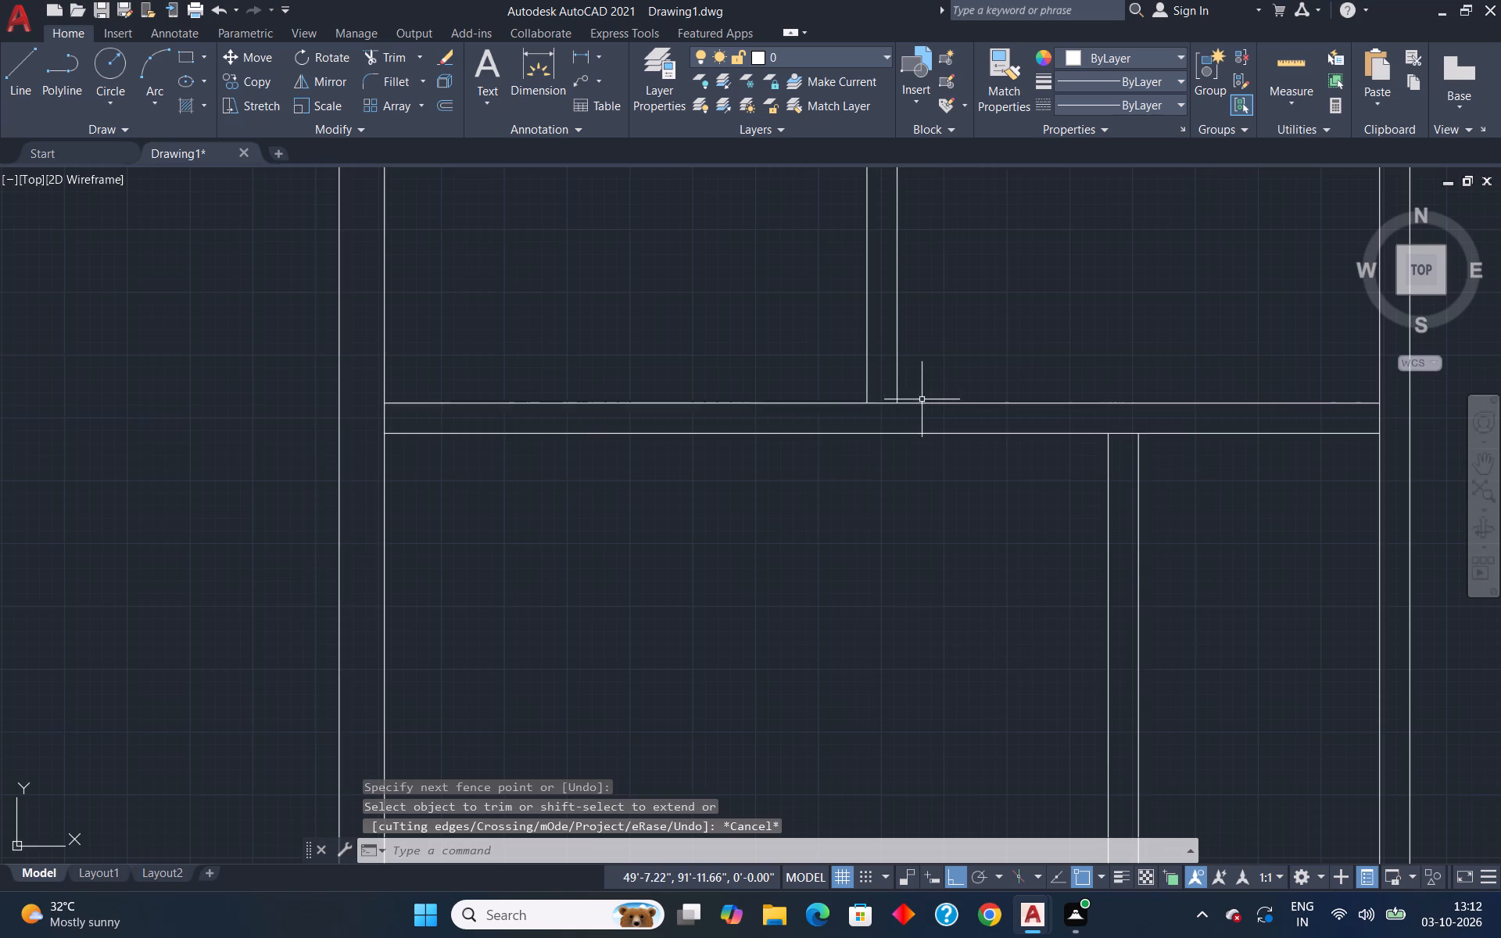
Outline a 2' opening across the outermost vertical partition with tracked lines, starting 4" below its junction with the upper horizontal partition.
scroll(924, 399, down, 3)
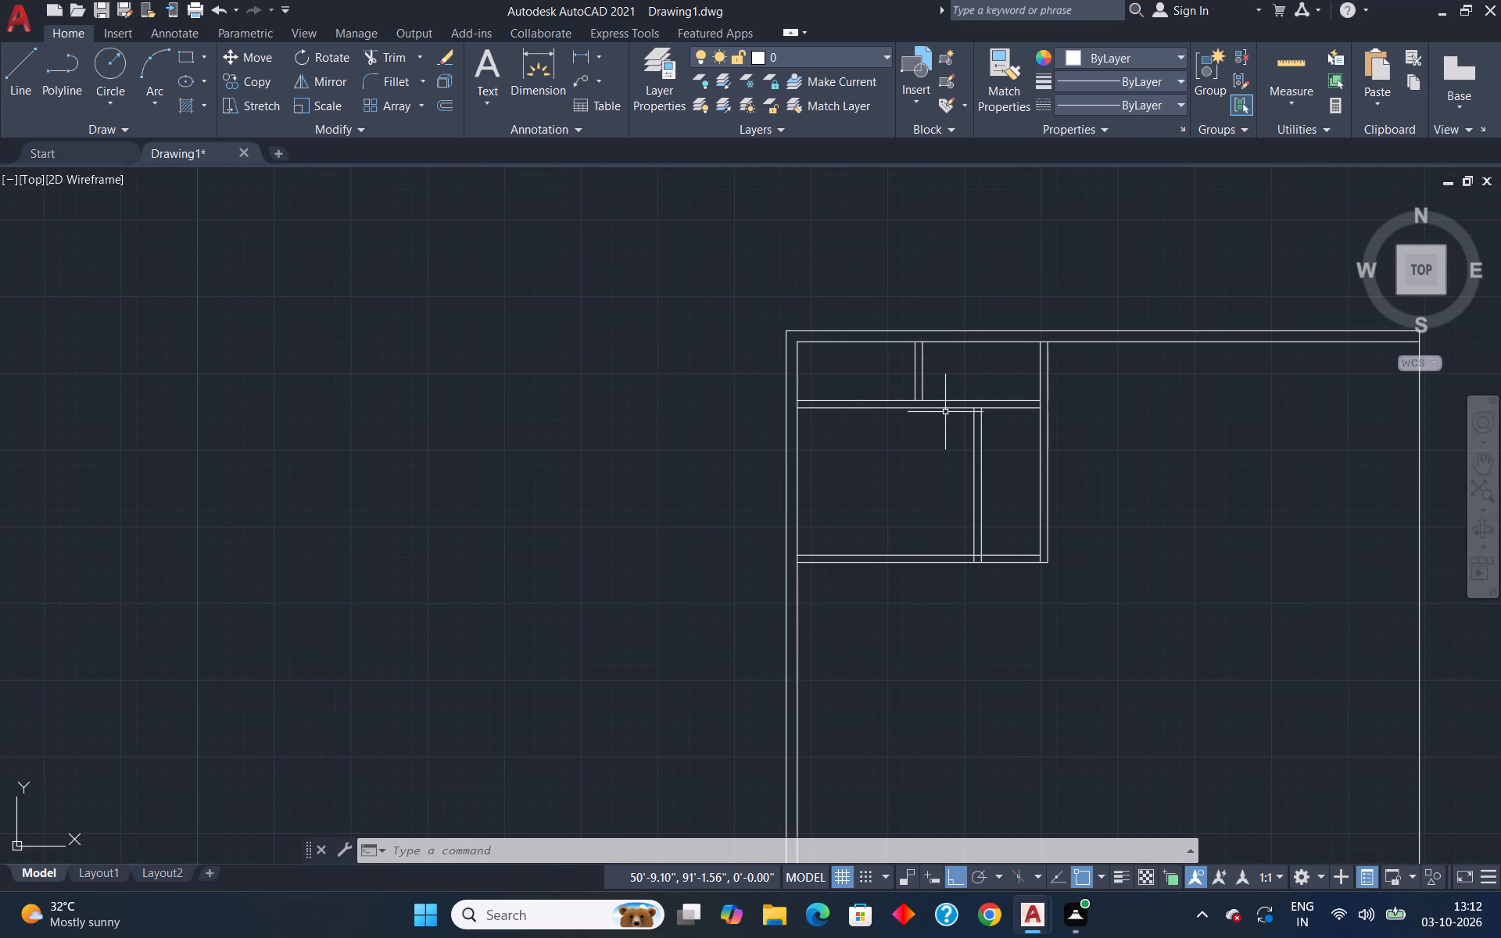
key(l)
key(Return)
text(tk)
key(Return)
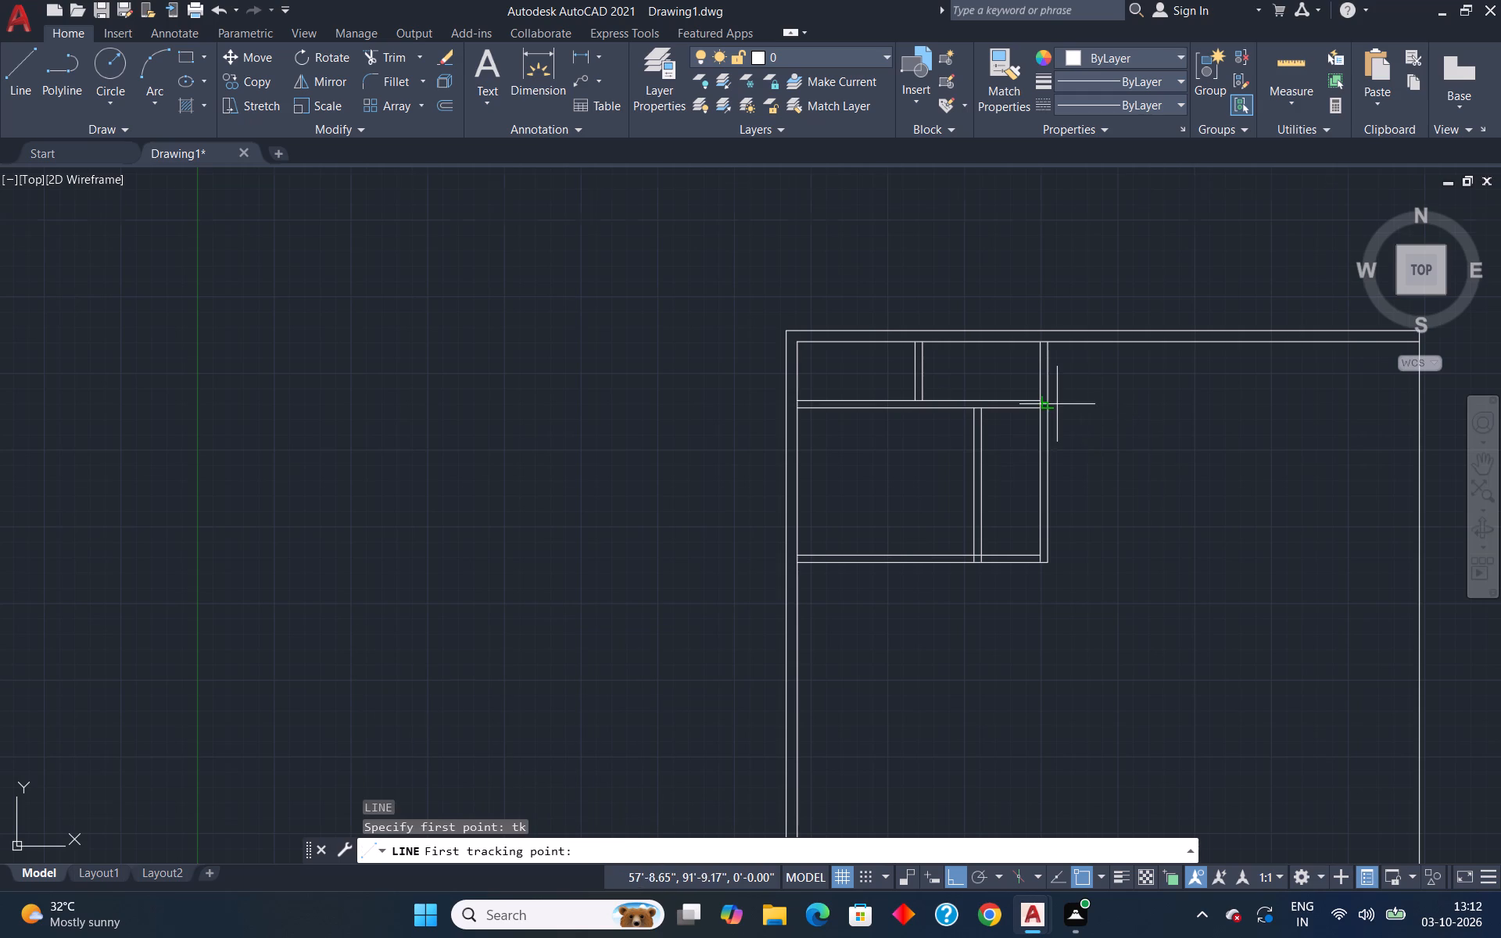
scroll(1053, 403, up, 3)
click(987, 423)
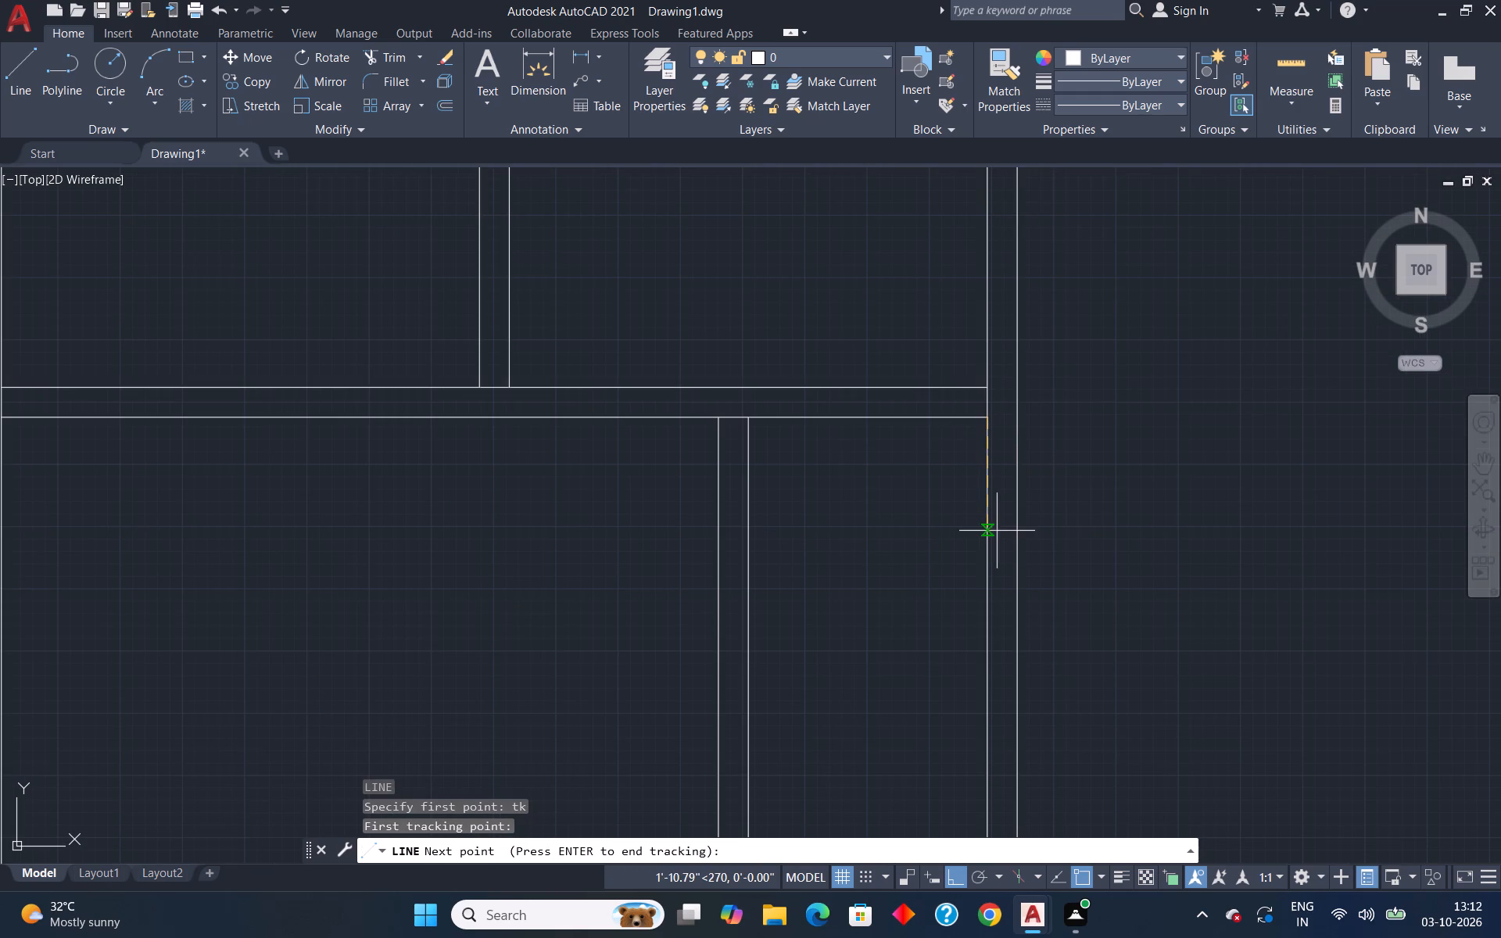
text(4")
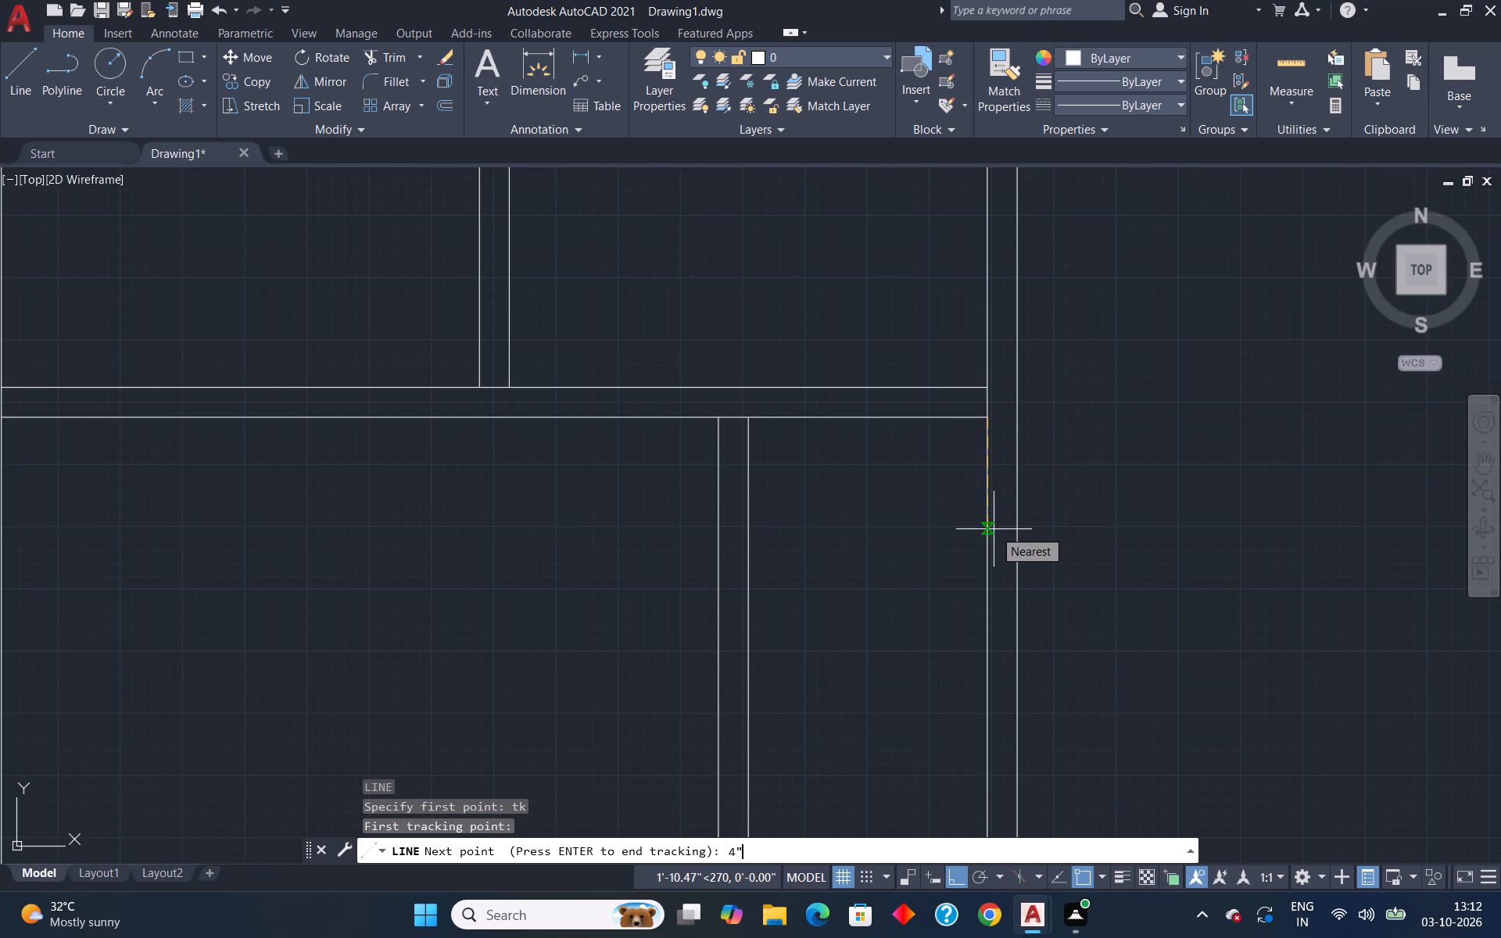
key(Return)
key(Return)
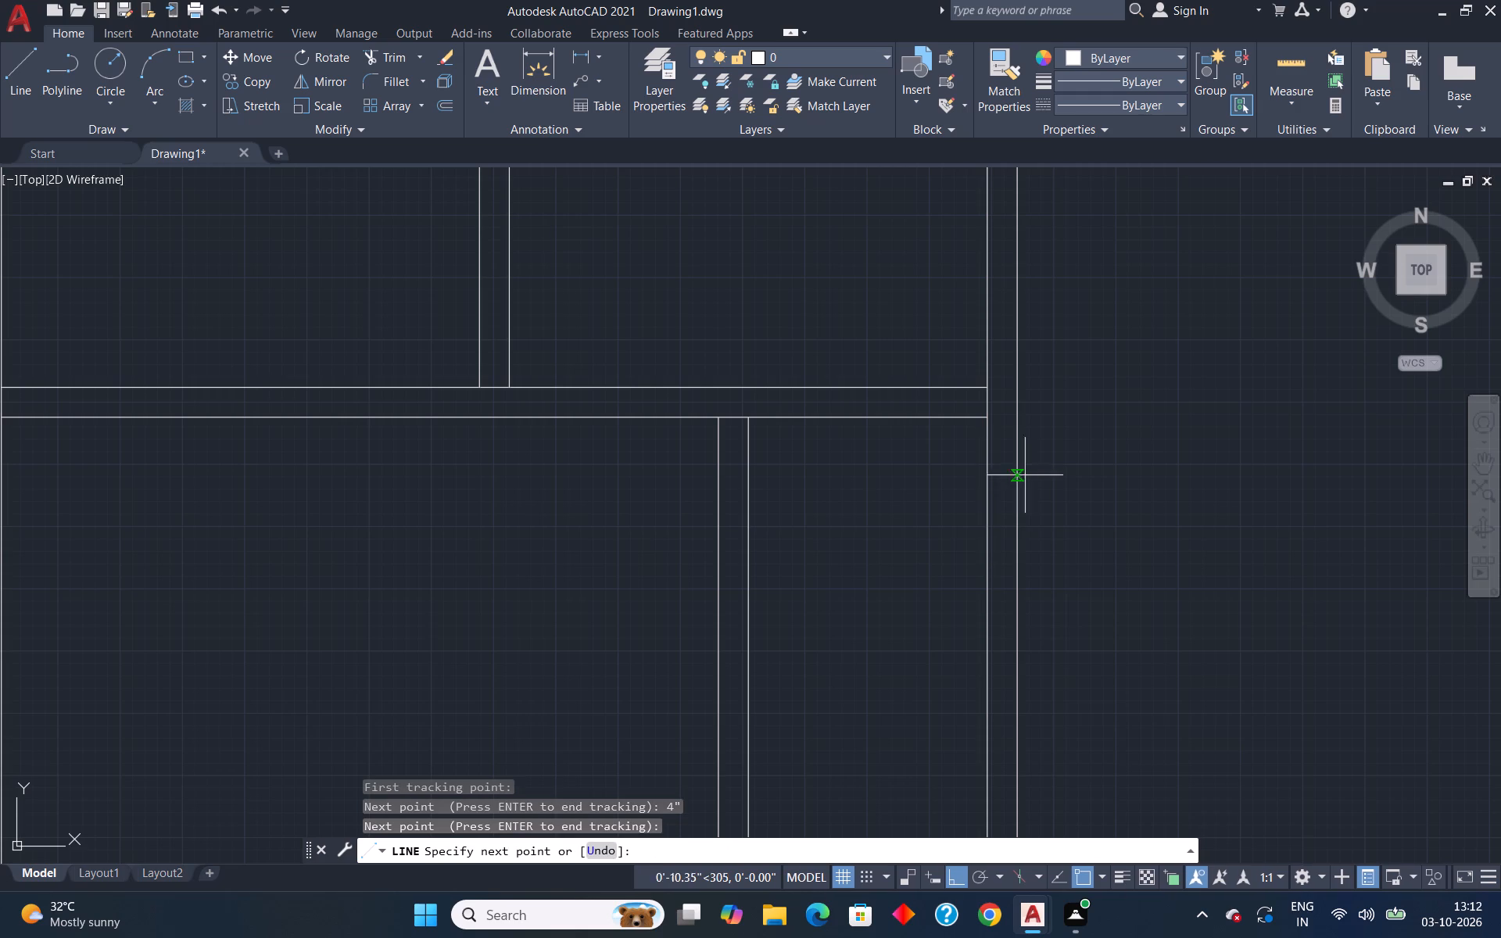
click(1018, 449)
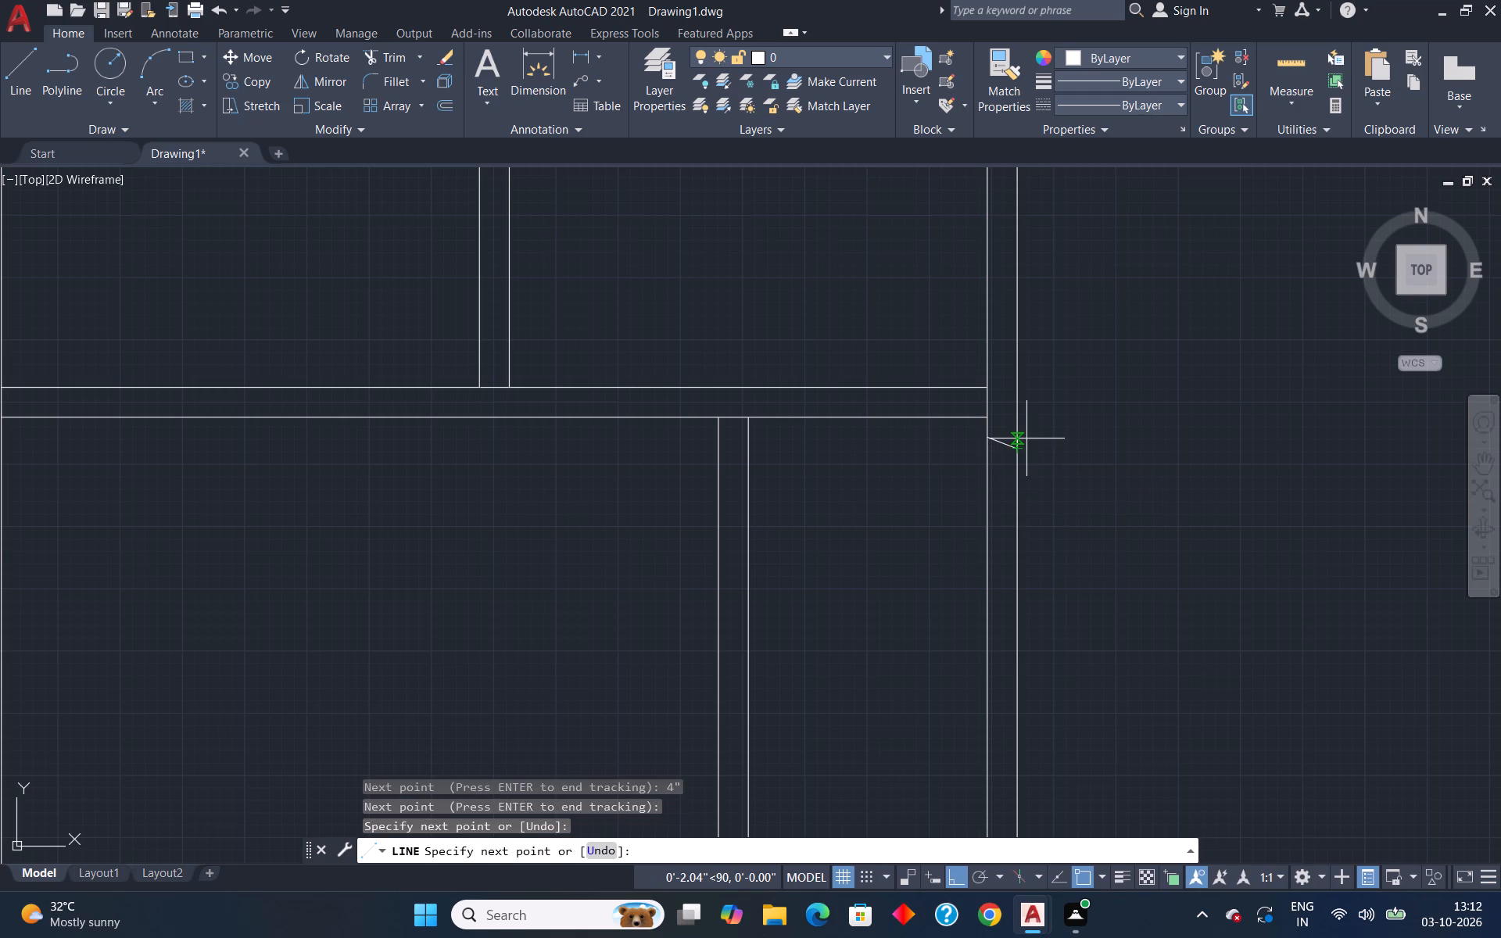
key(ctrl+z)
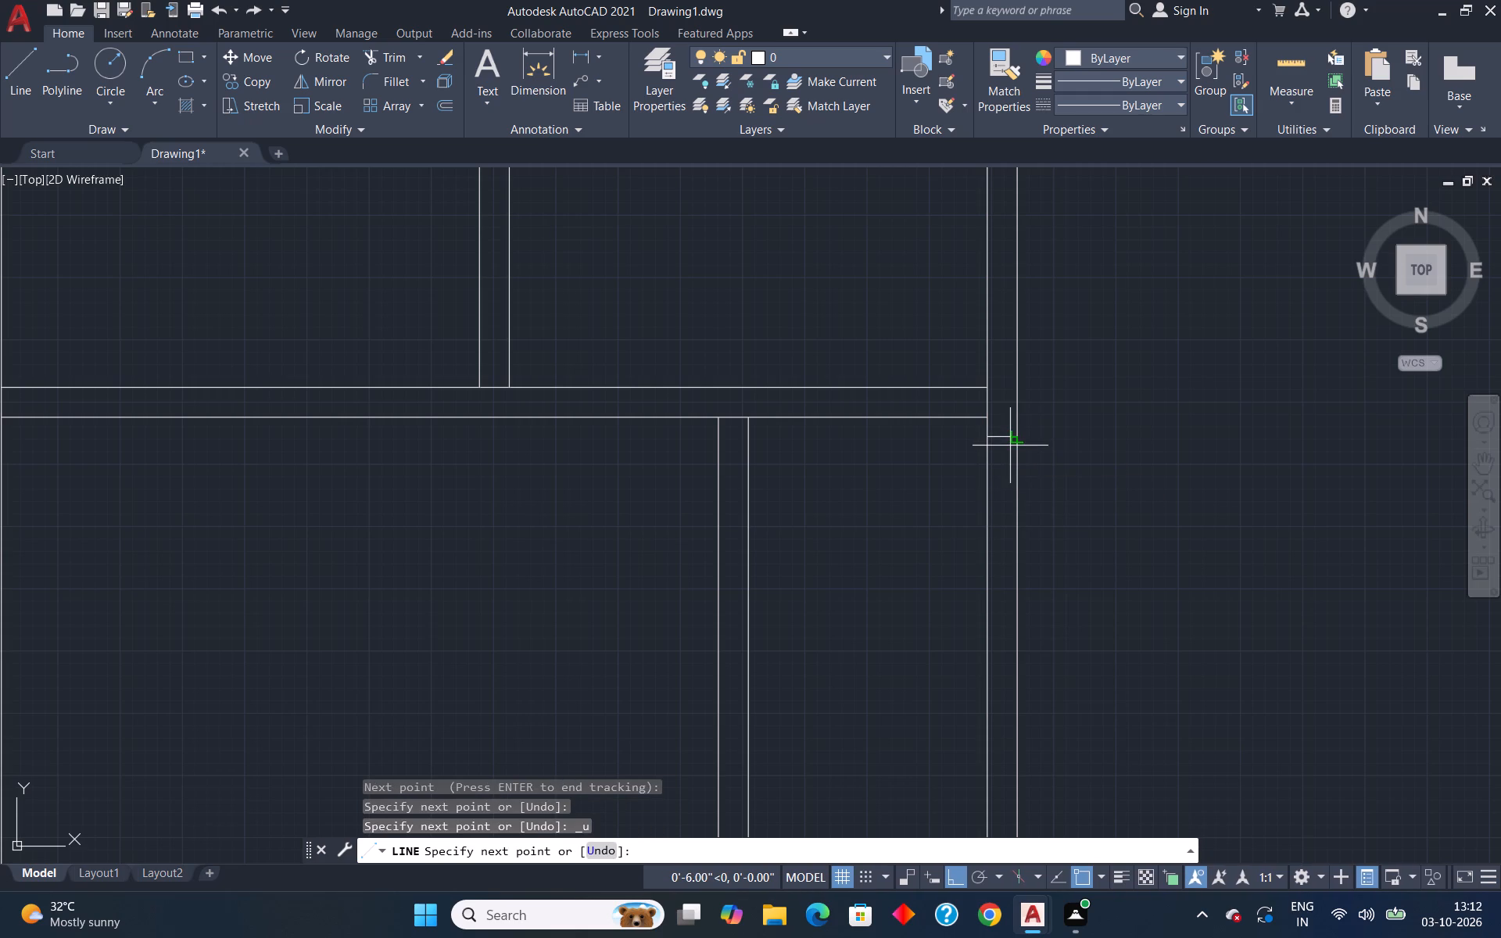
click(1016, 442)
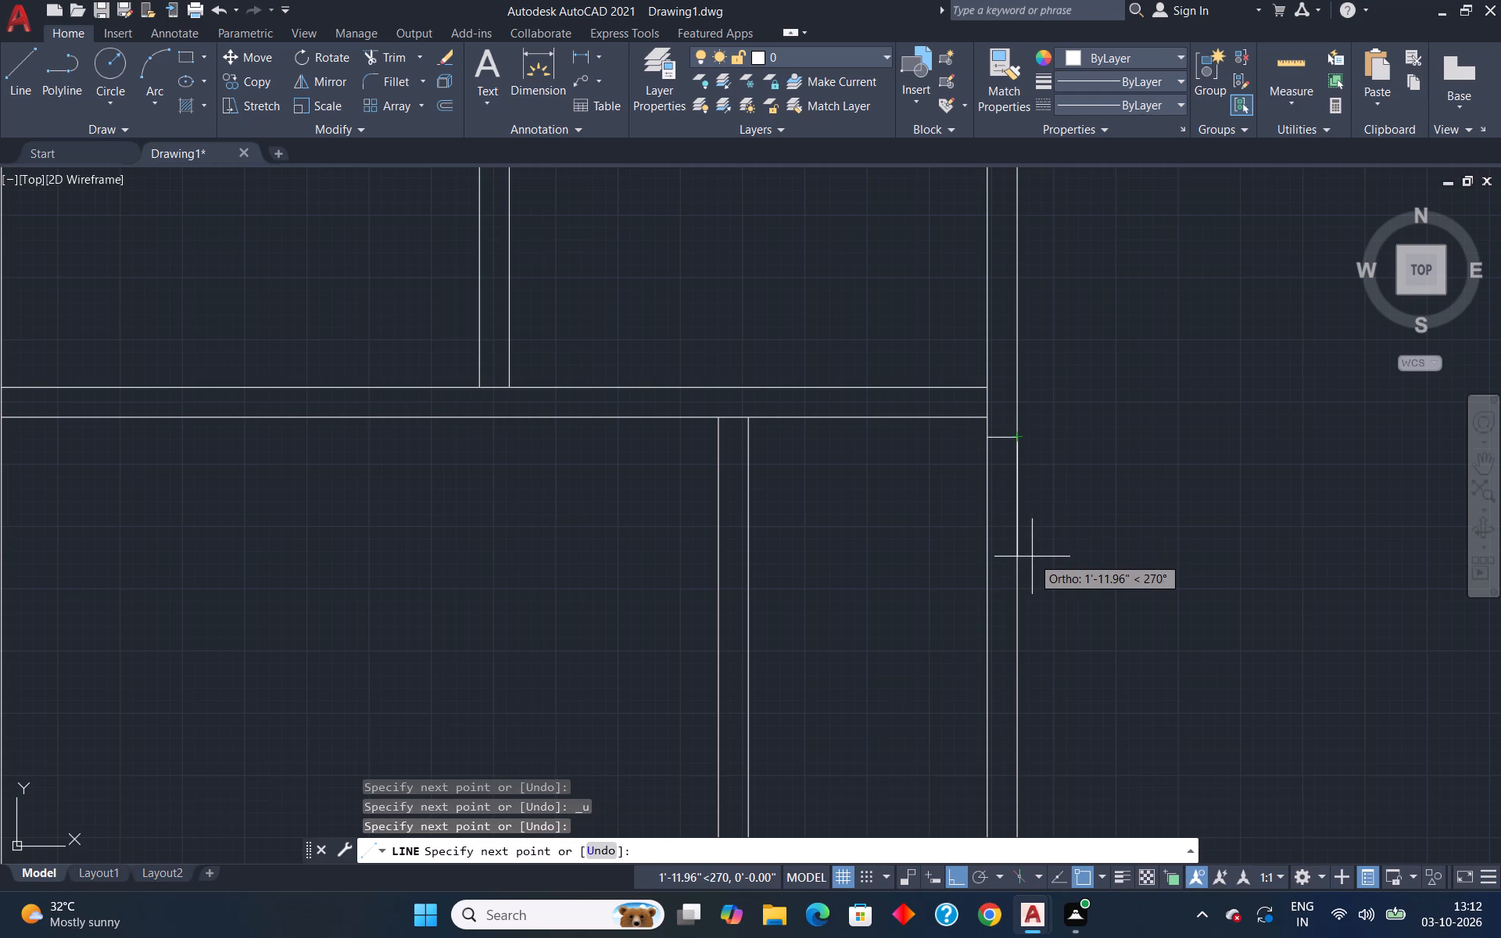
text(2')
key(Return)
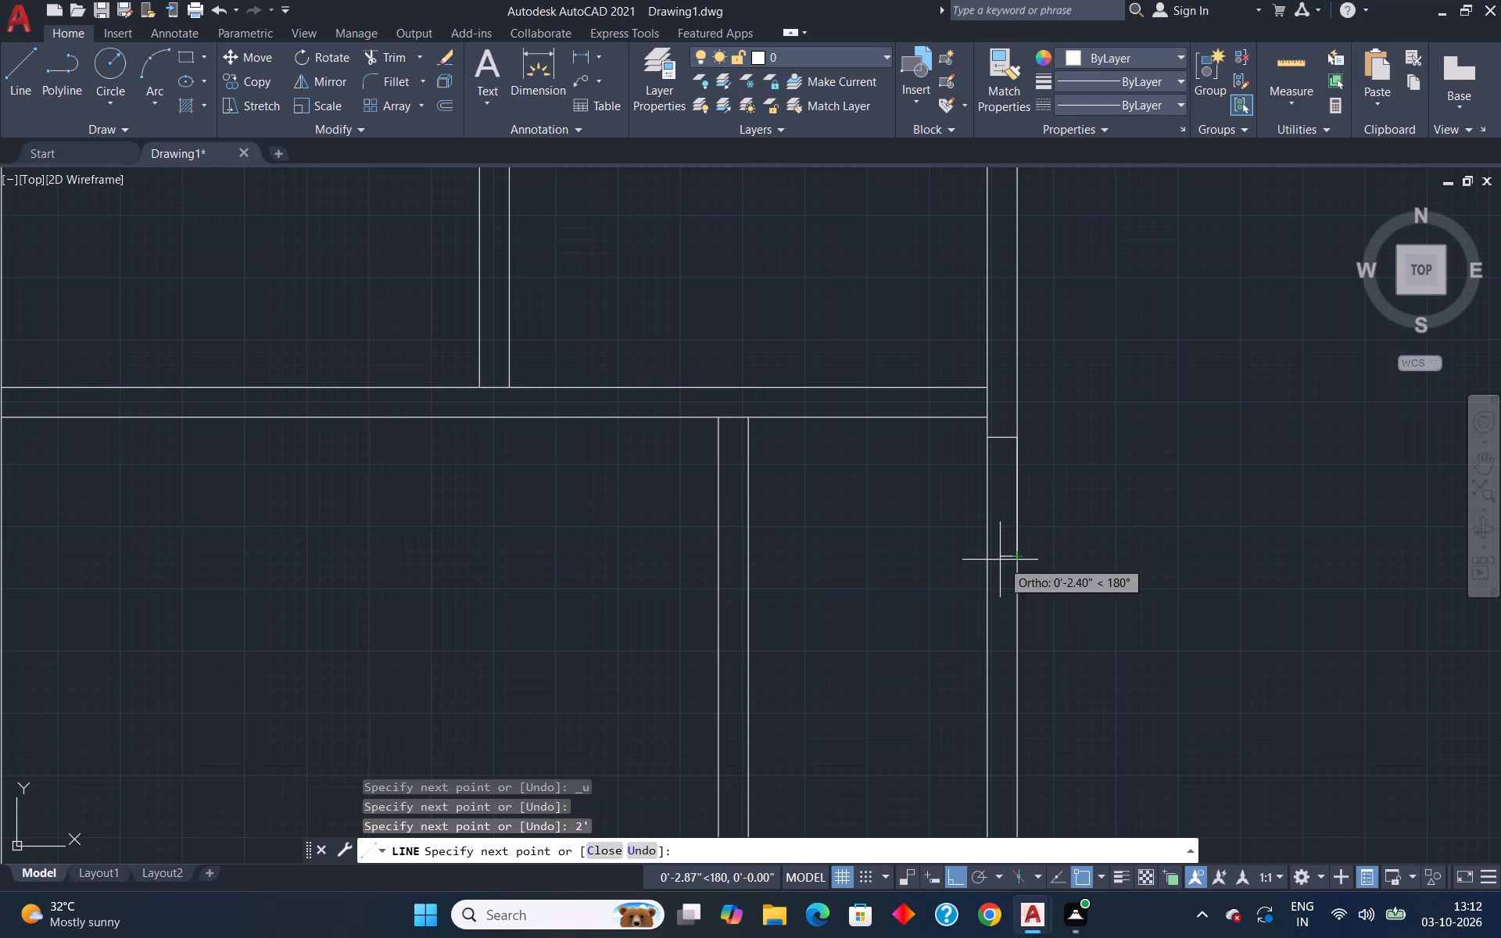
click(987, 558)
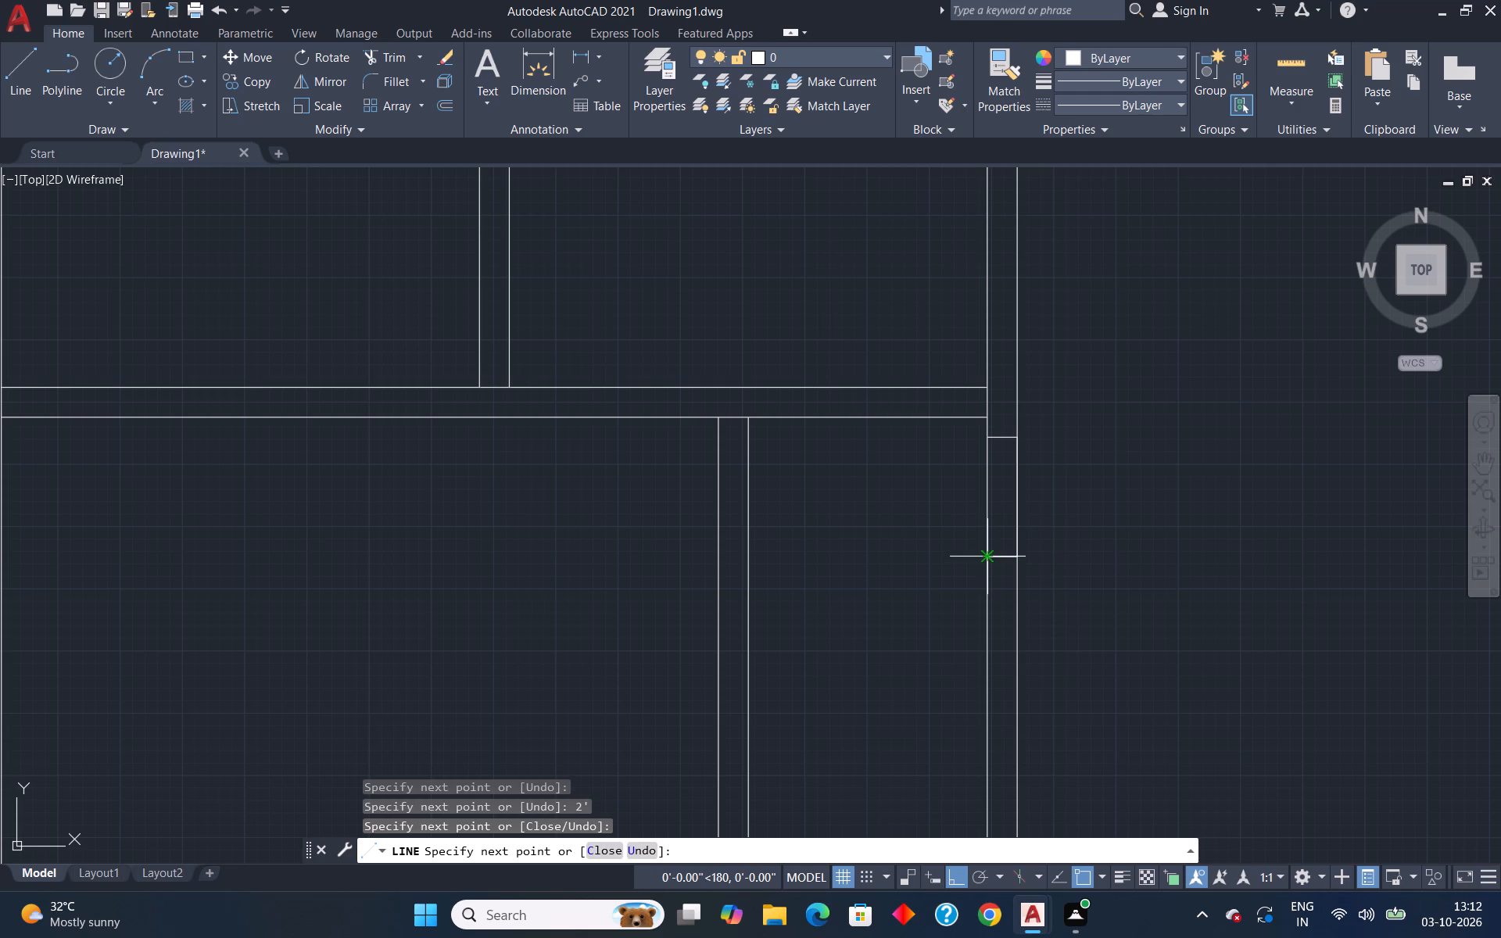
key(Escape)
Draw a horizontal line from 4" below the 2' opening, running right from the outermost partition into the open area.
key(l)
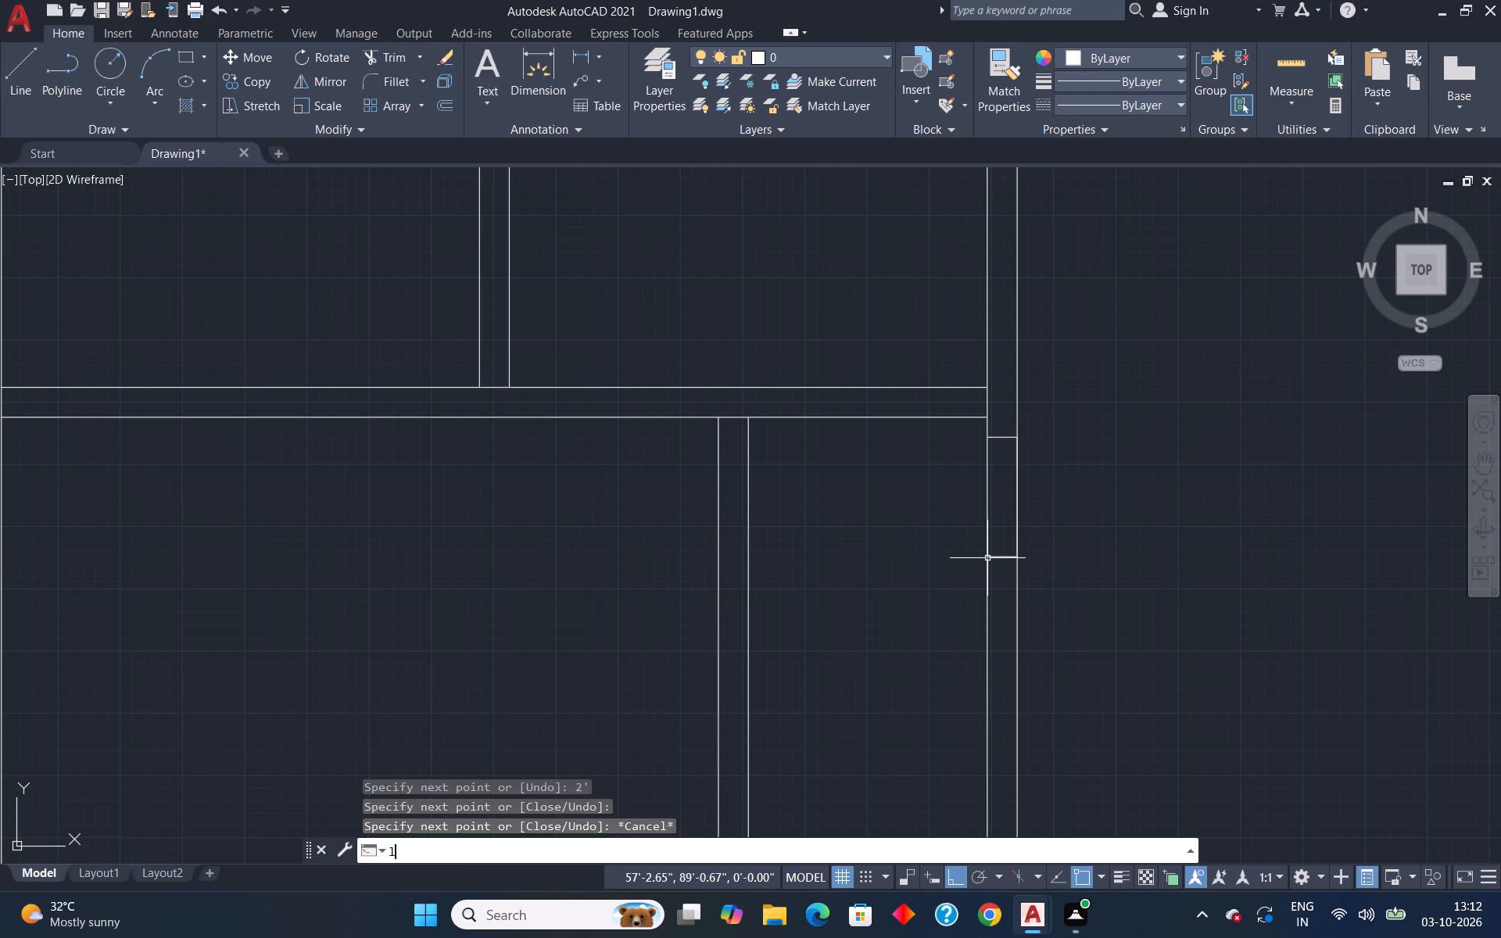
key(Return)
key(t)
key(k)
key(Return)
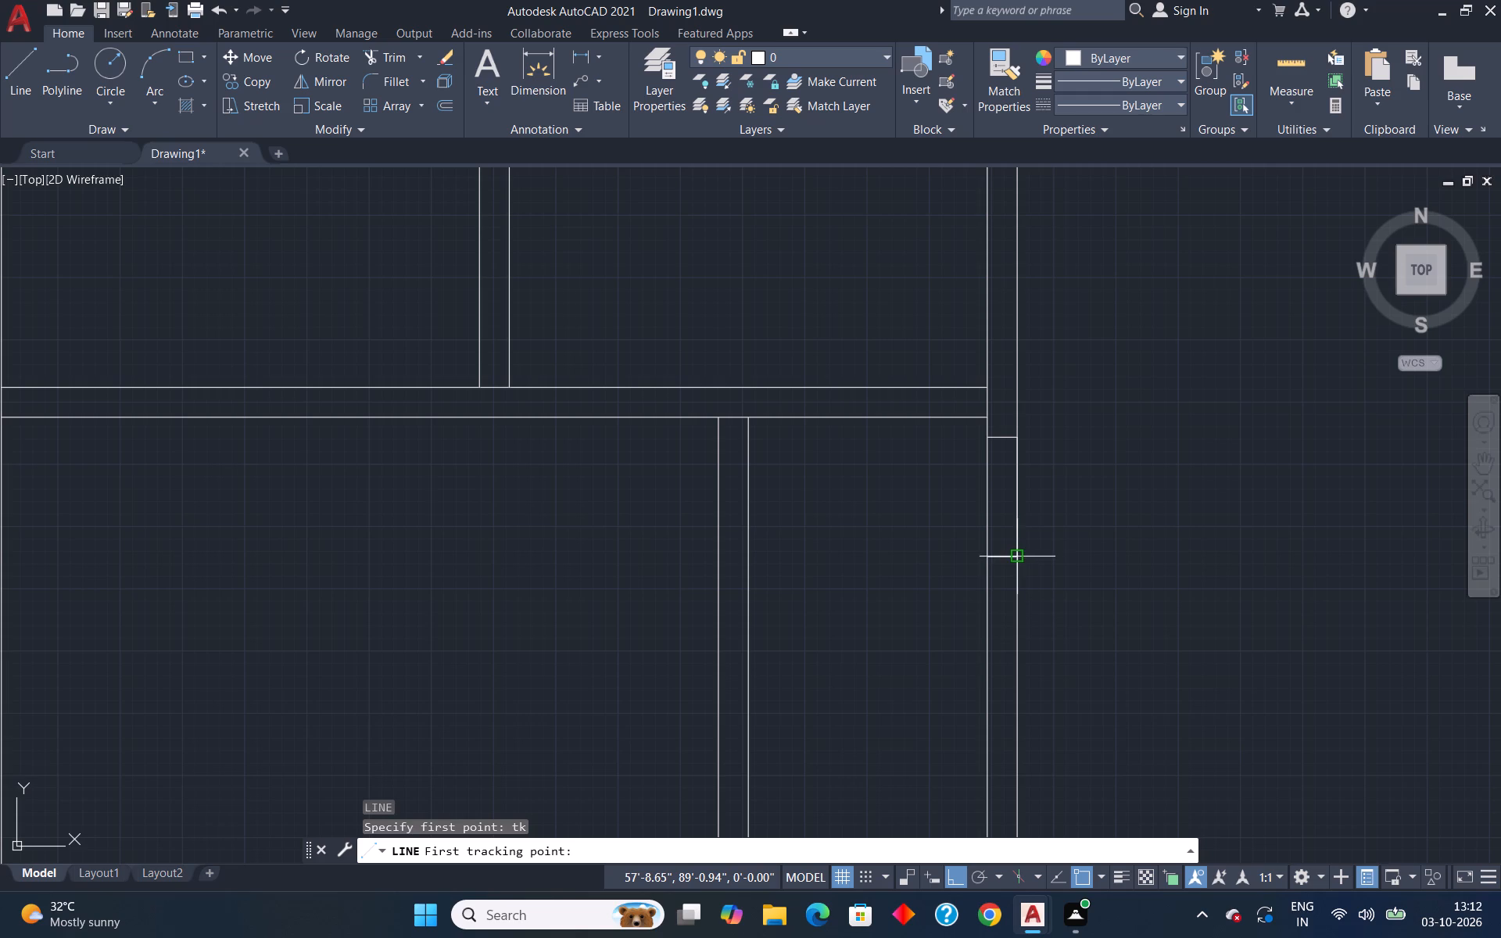
click(1021, 560)
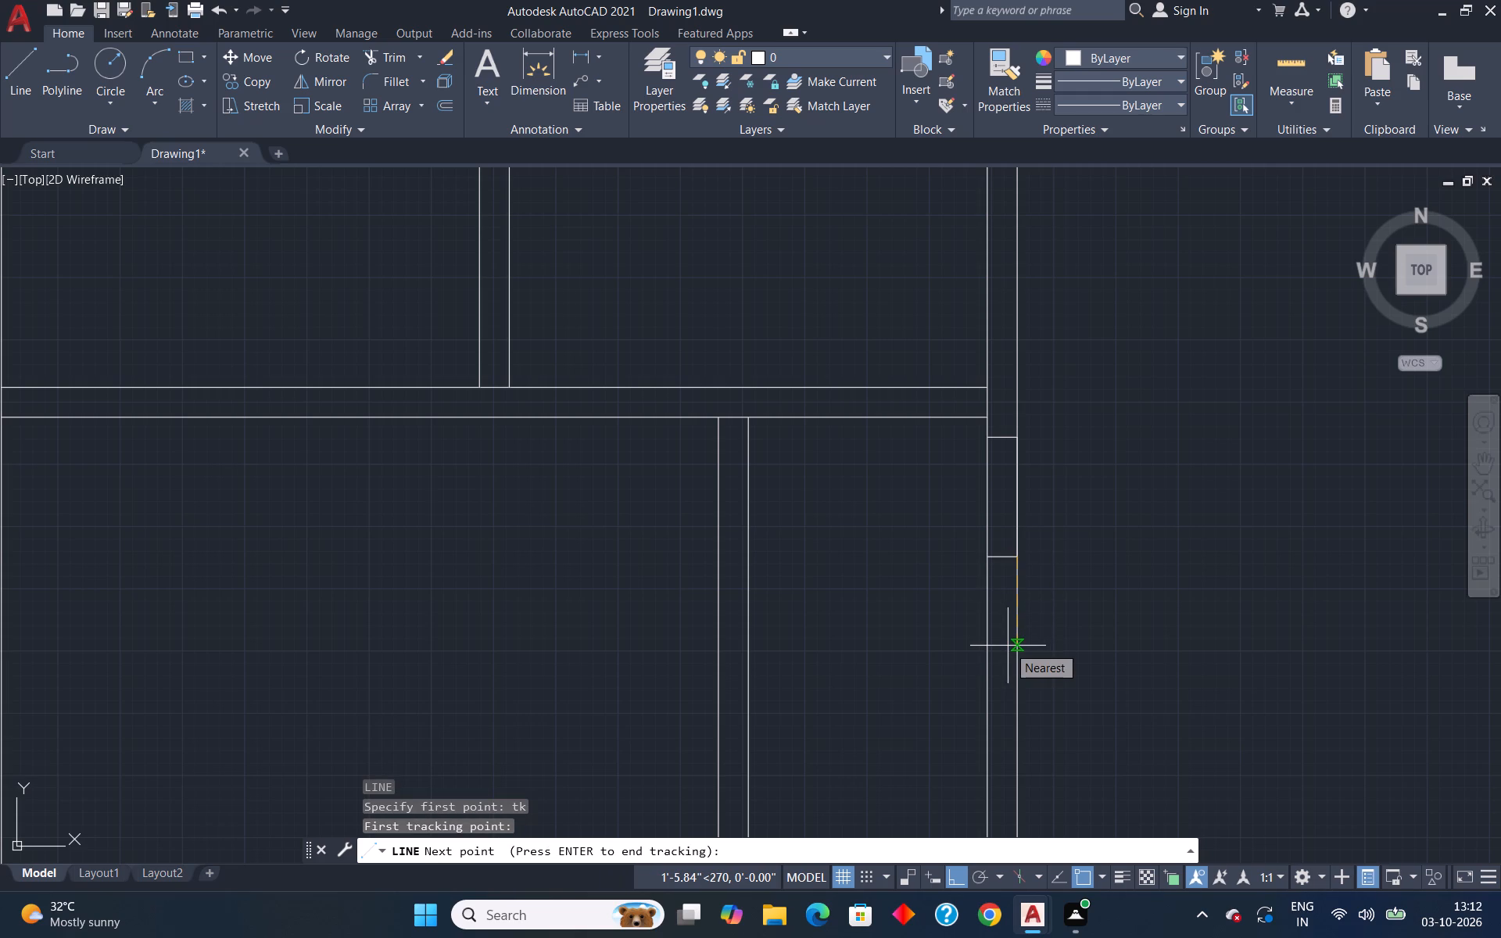
text(4")
key(Return)
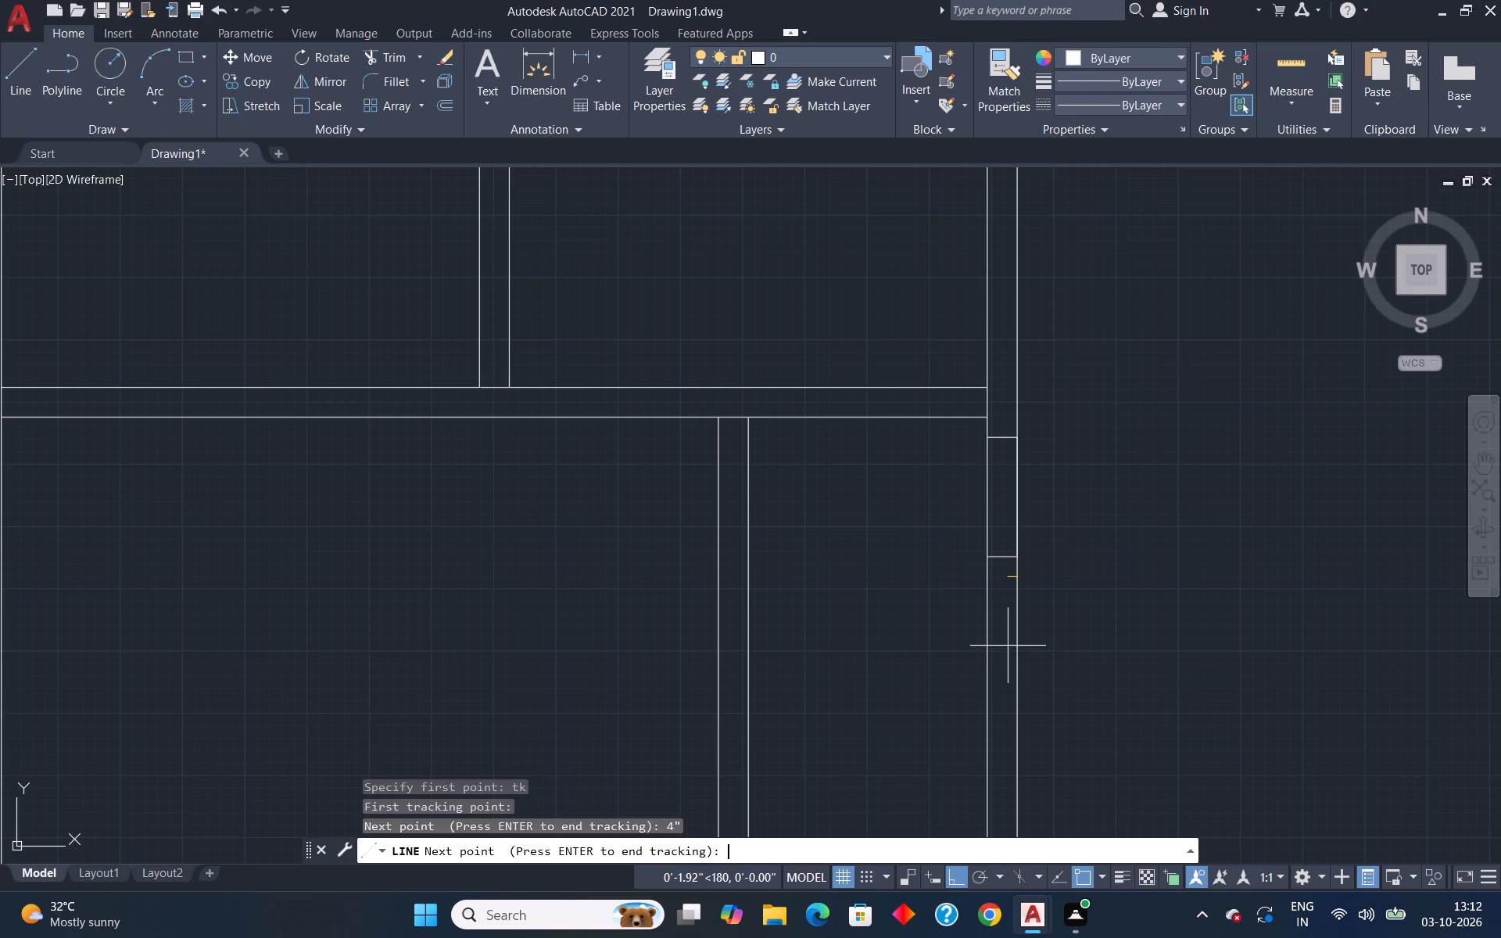
key(Return)
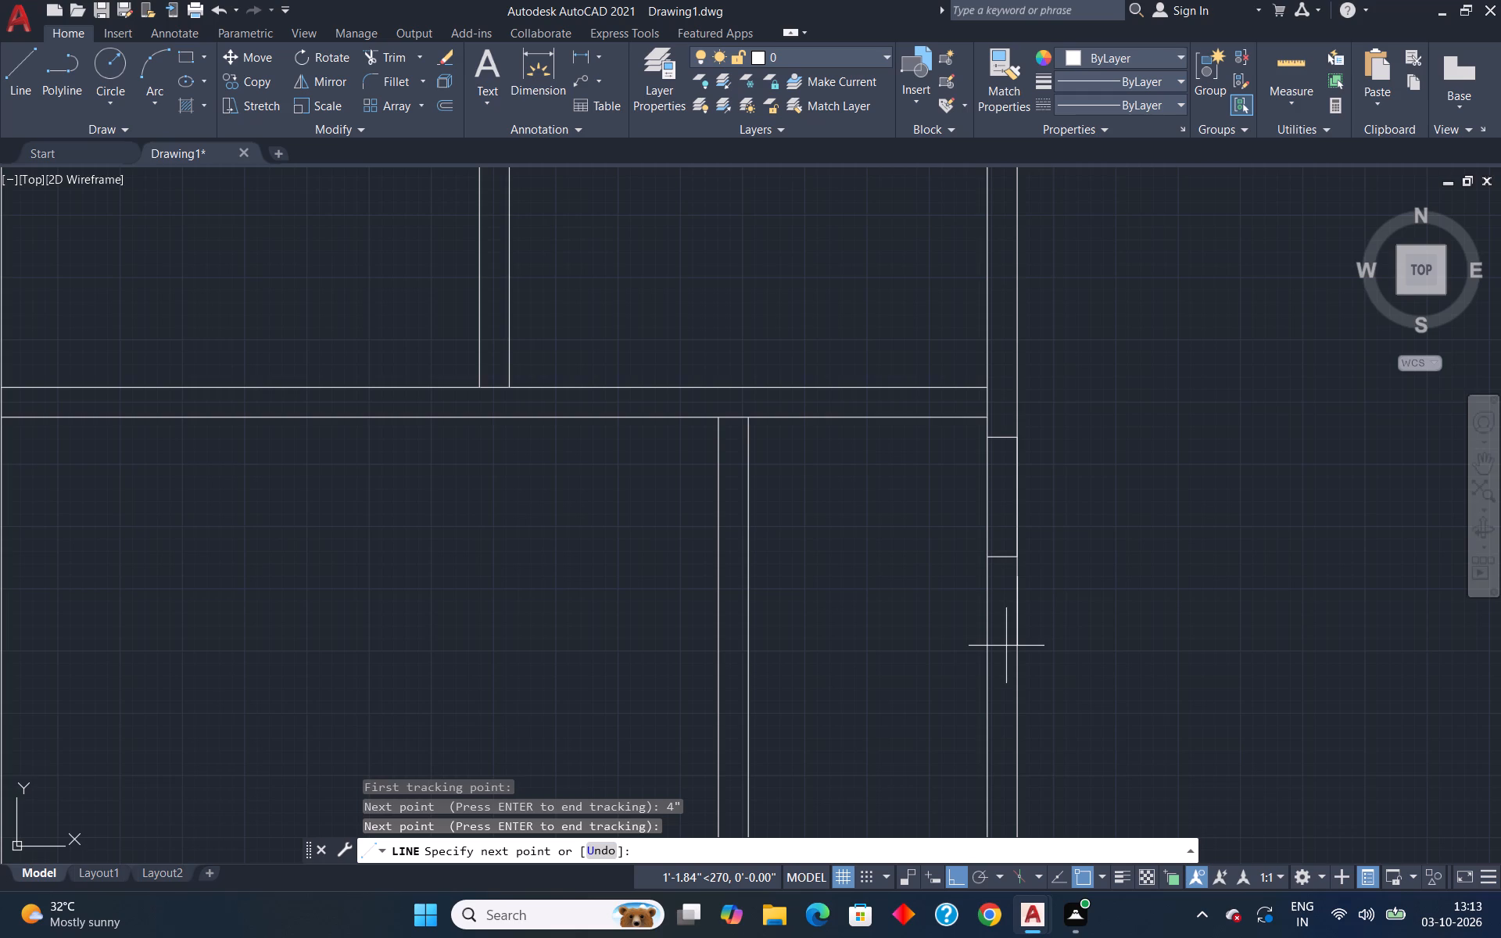
scroll(1002, 647, down, 1)
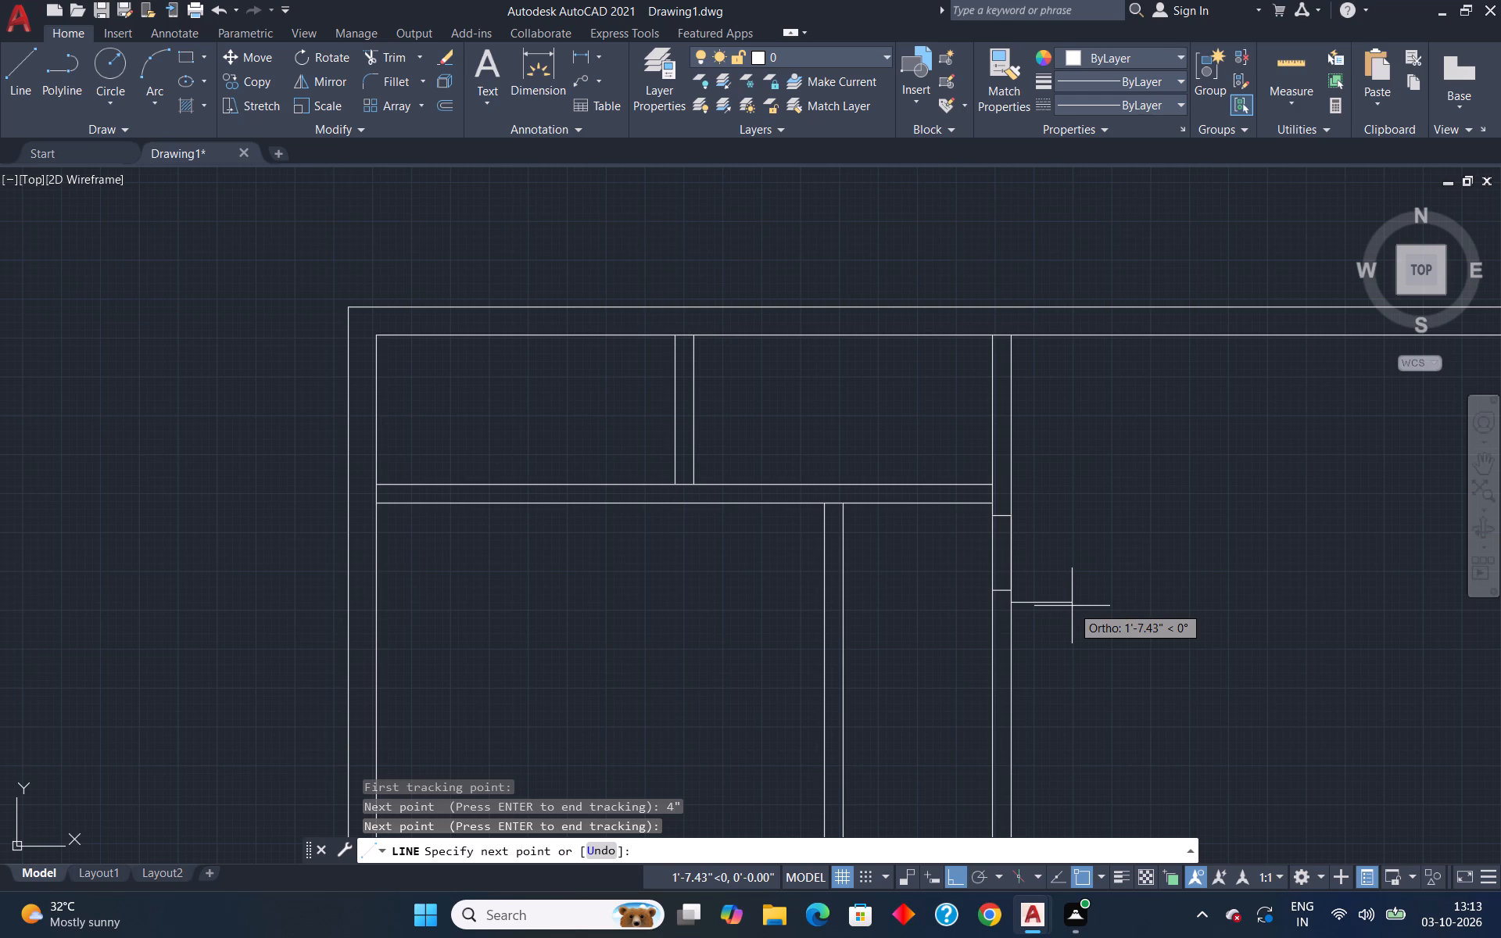
scroll(1077, 599, down, 4)
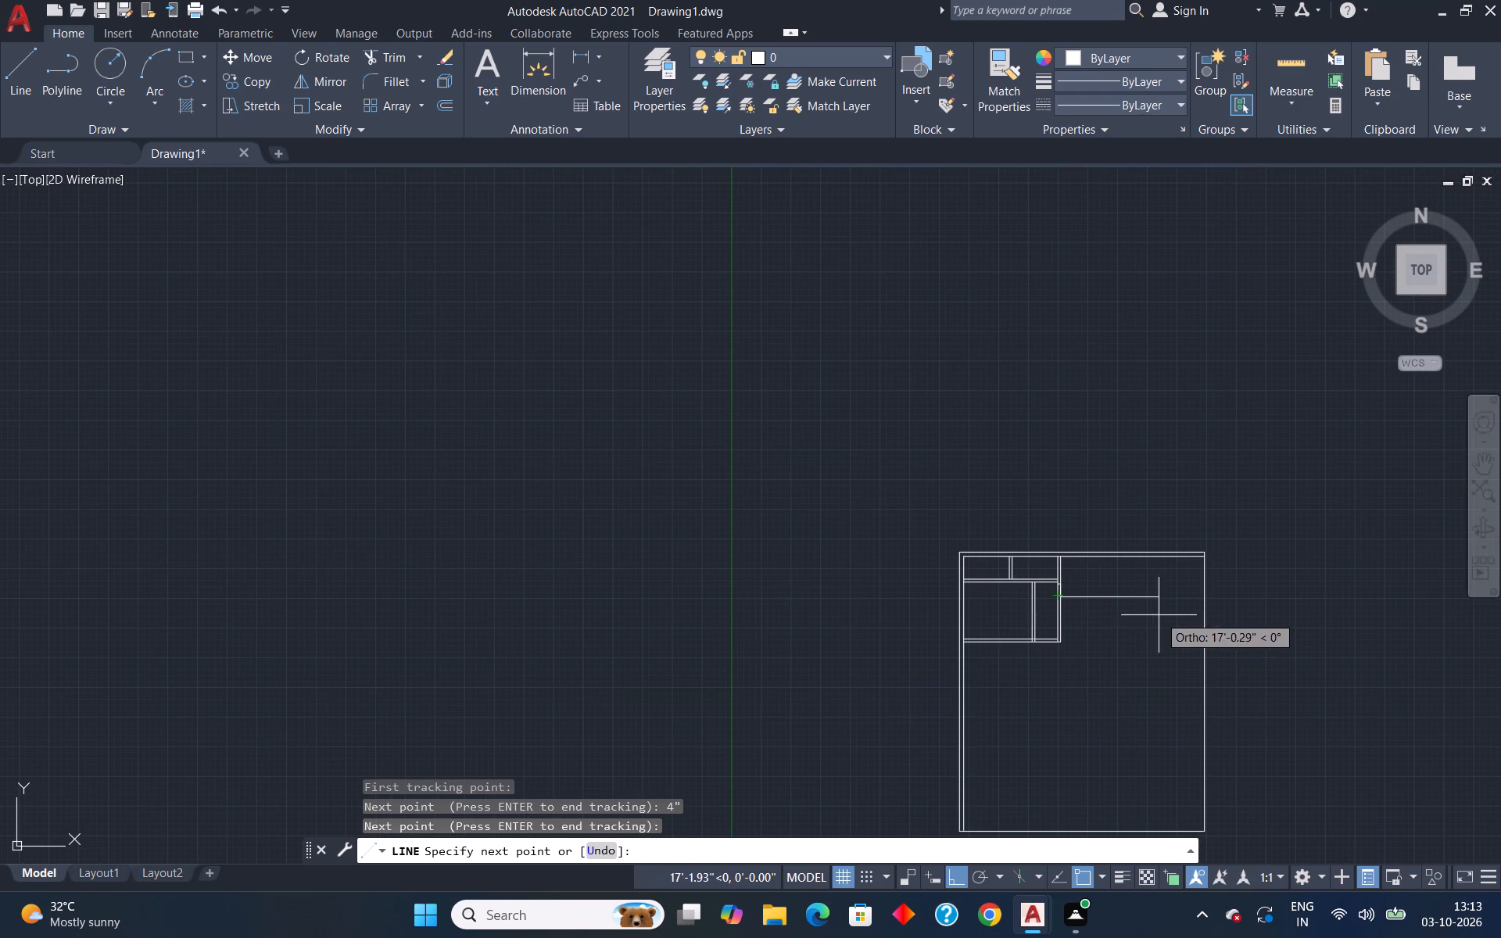
click(1137, 598)
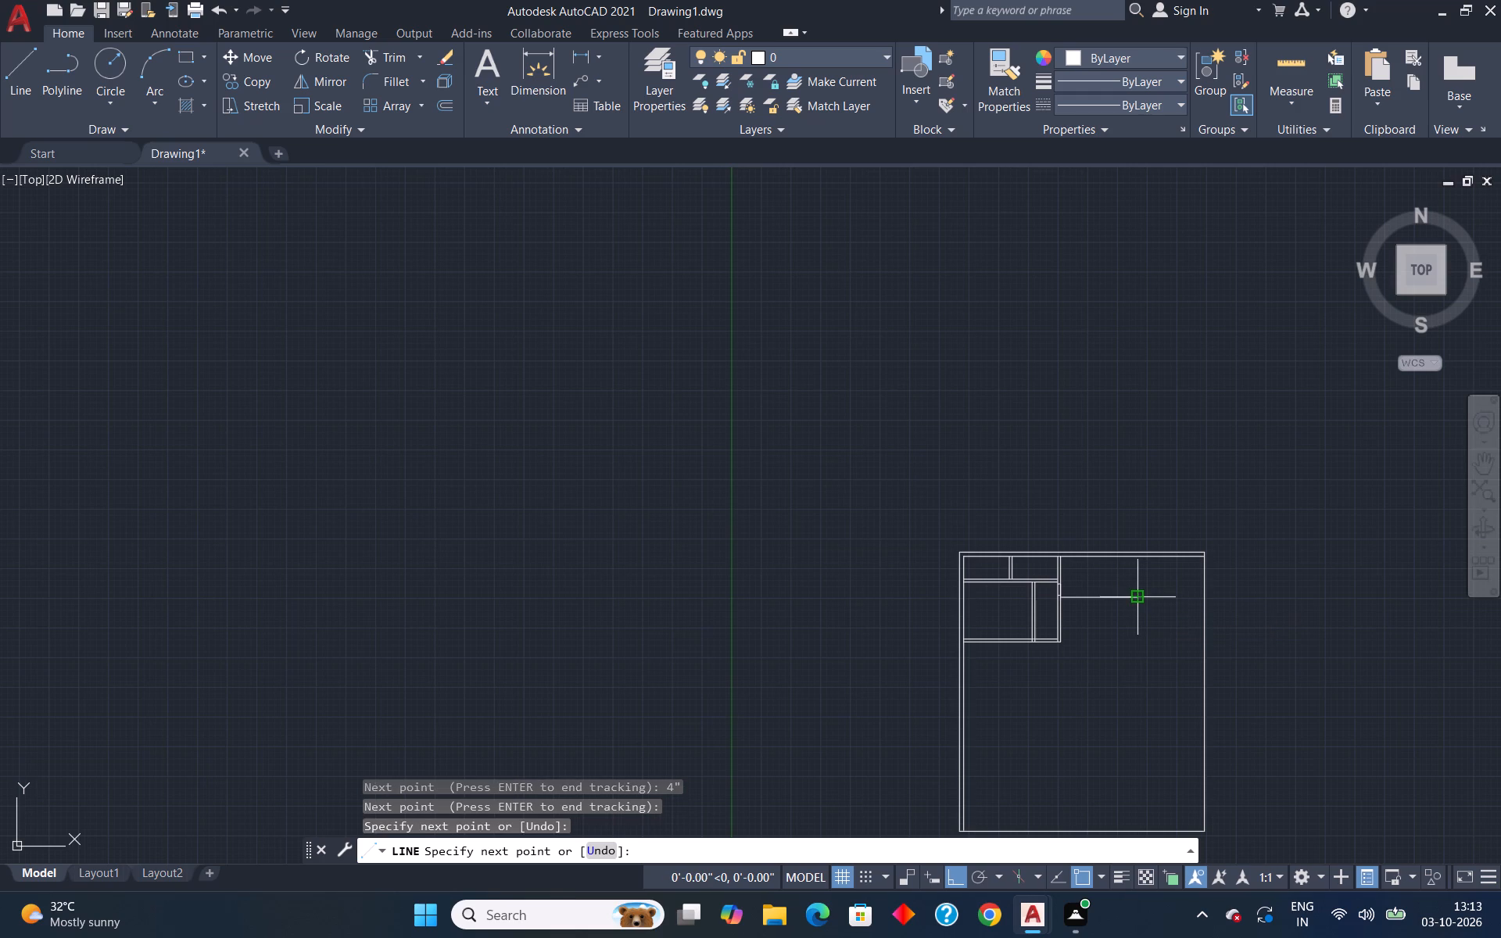
key(Escape)
Offset the right line of the outer outline 3' inward to the left.
key(o)
key(Return)
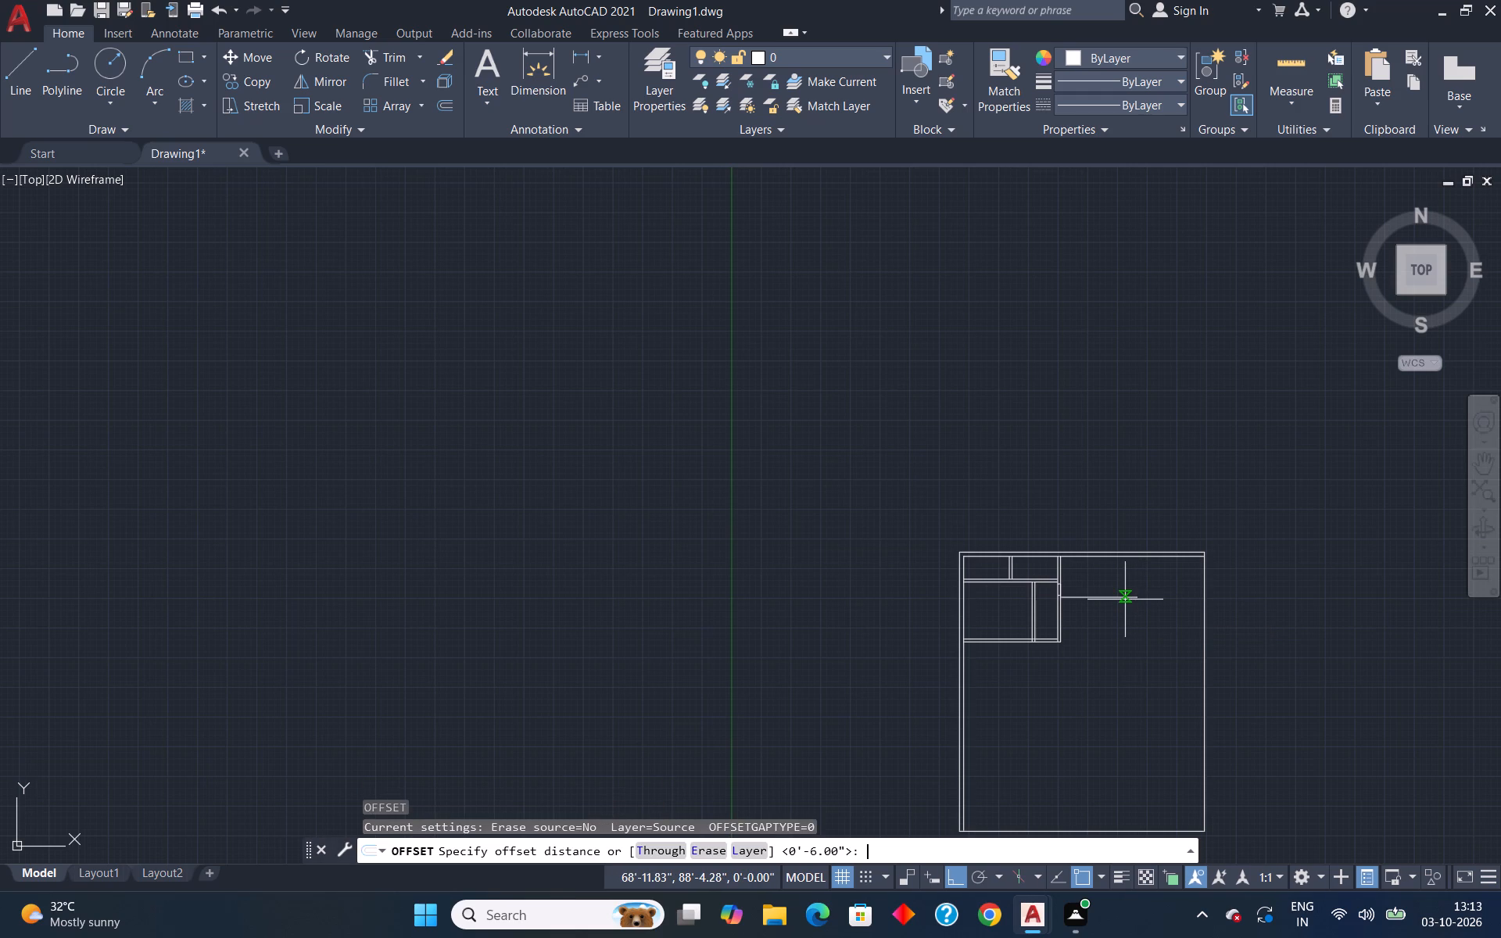
text(3')
key(Return)
scroll(1213, 626, up, 3)
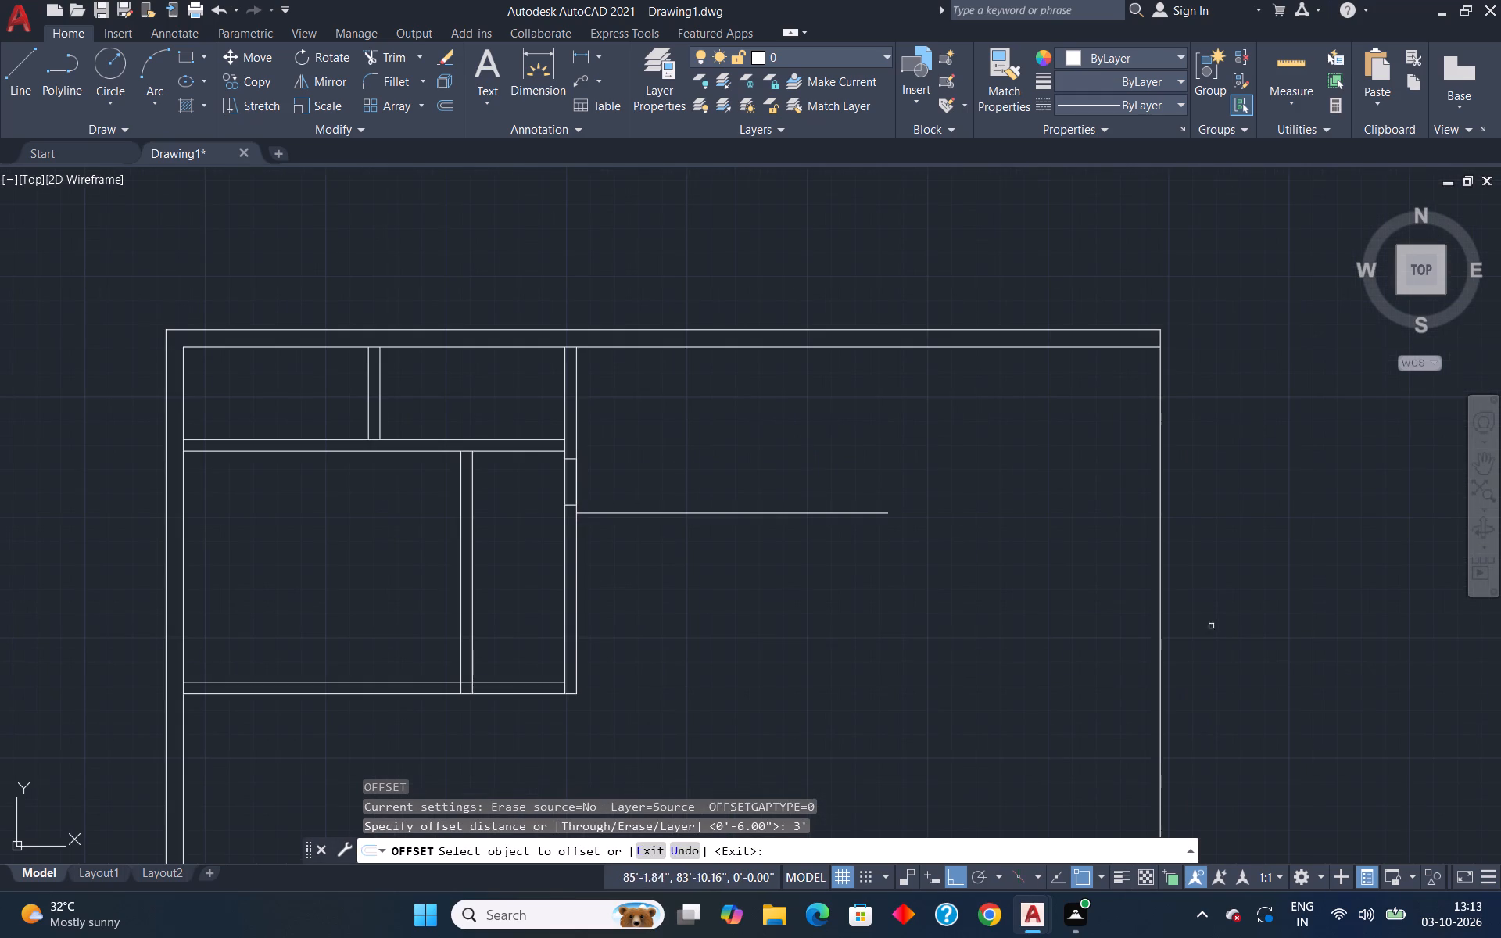
click(1159, 666)
click(1030, 680)
key(Escape)
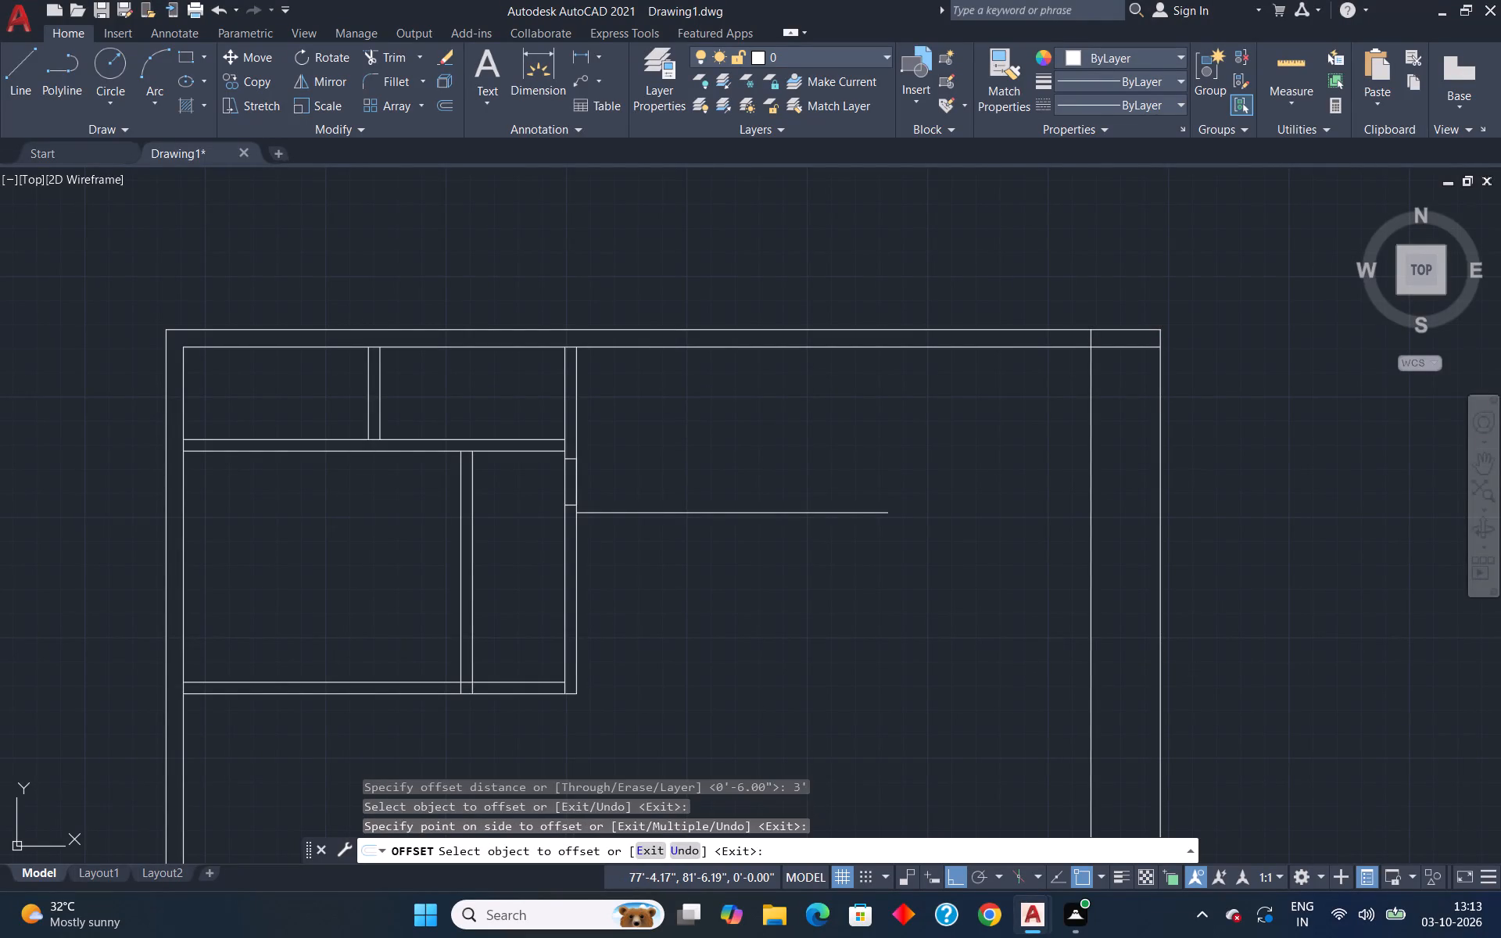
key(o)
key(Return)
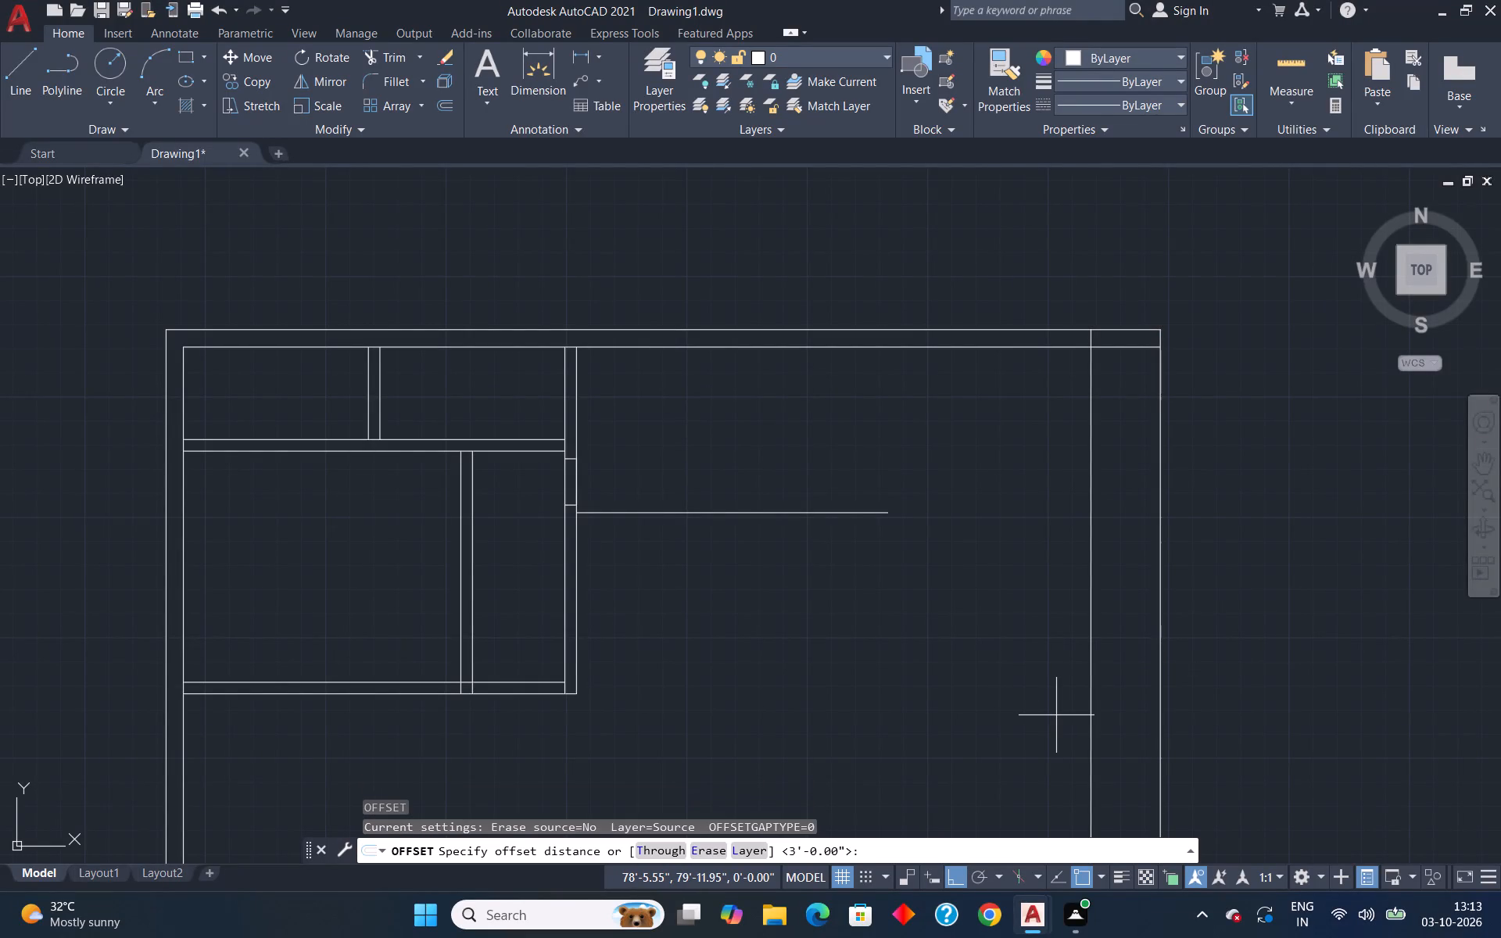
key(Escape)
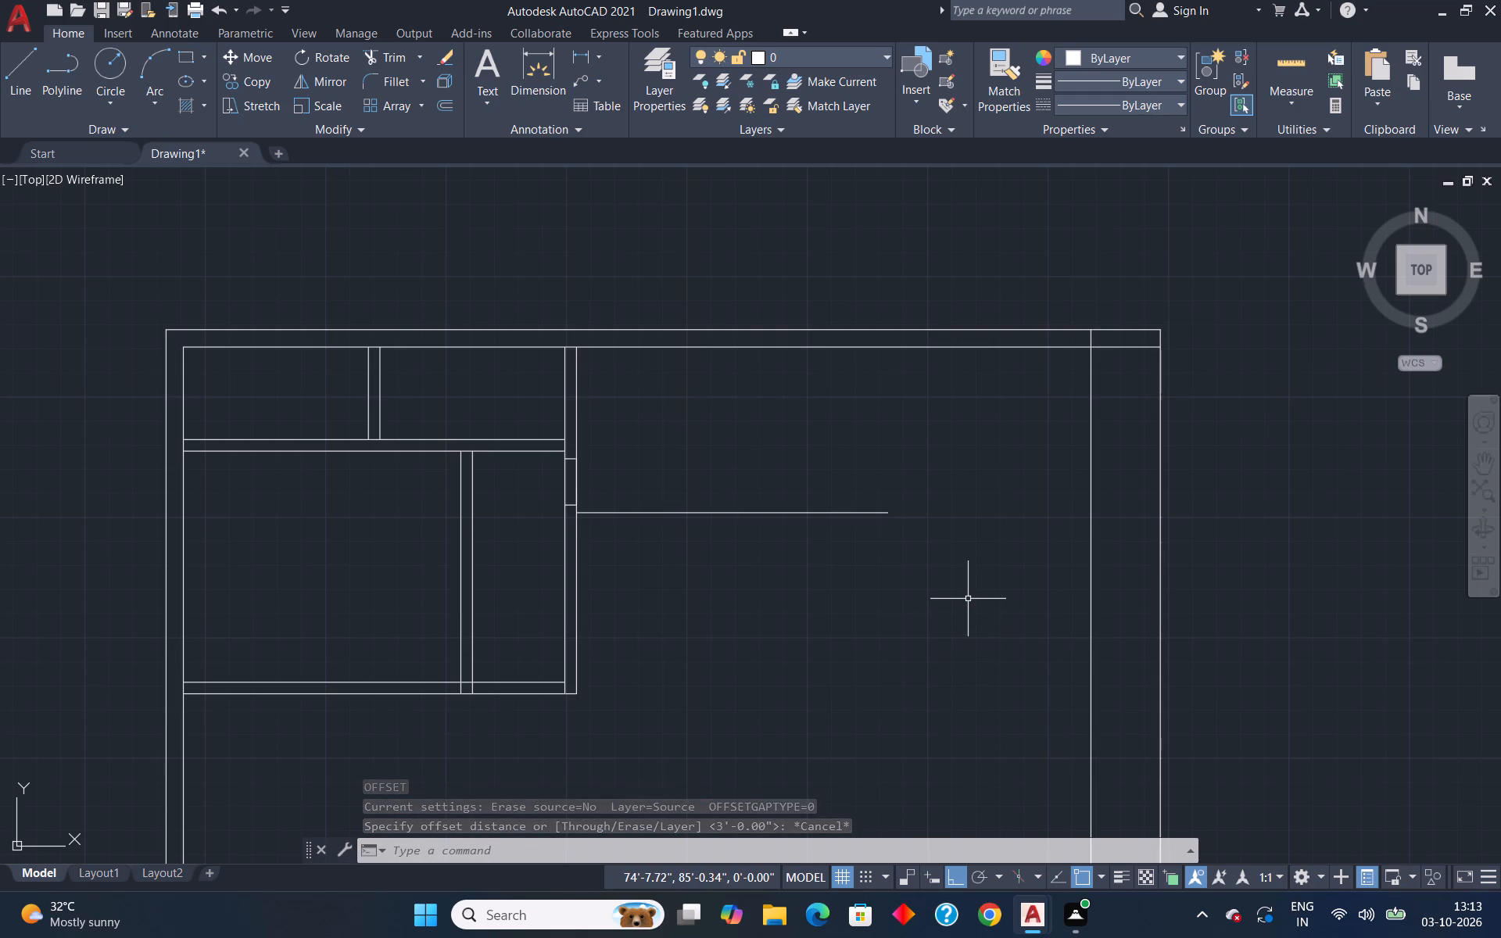
Offset the vertical line set in from the outline's right edge 9" inward to the left.
key(o)
key(Return)
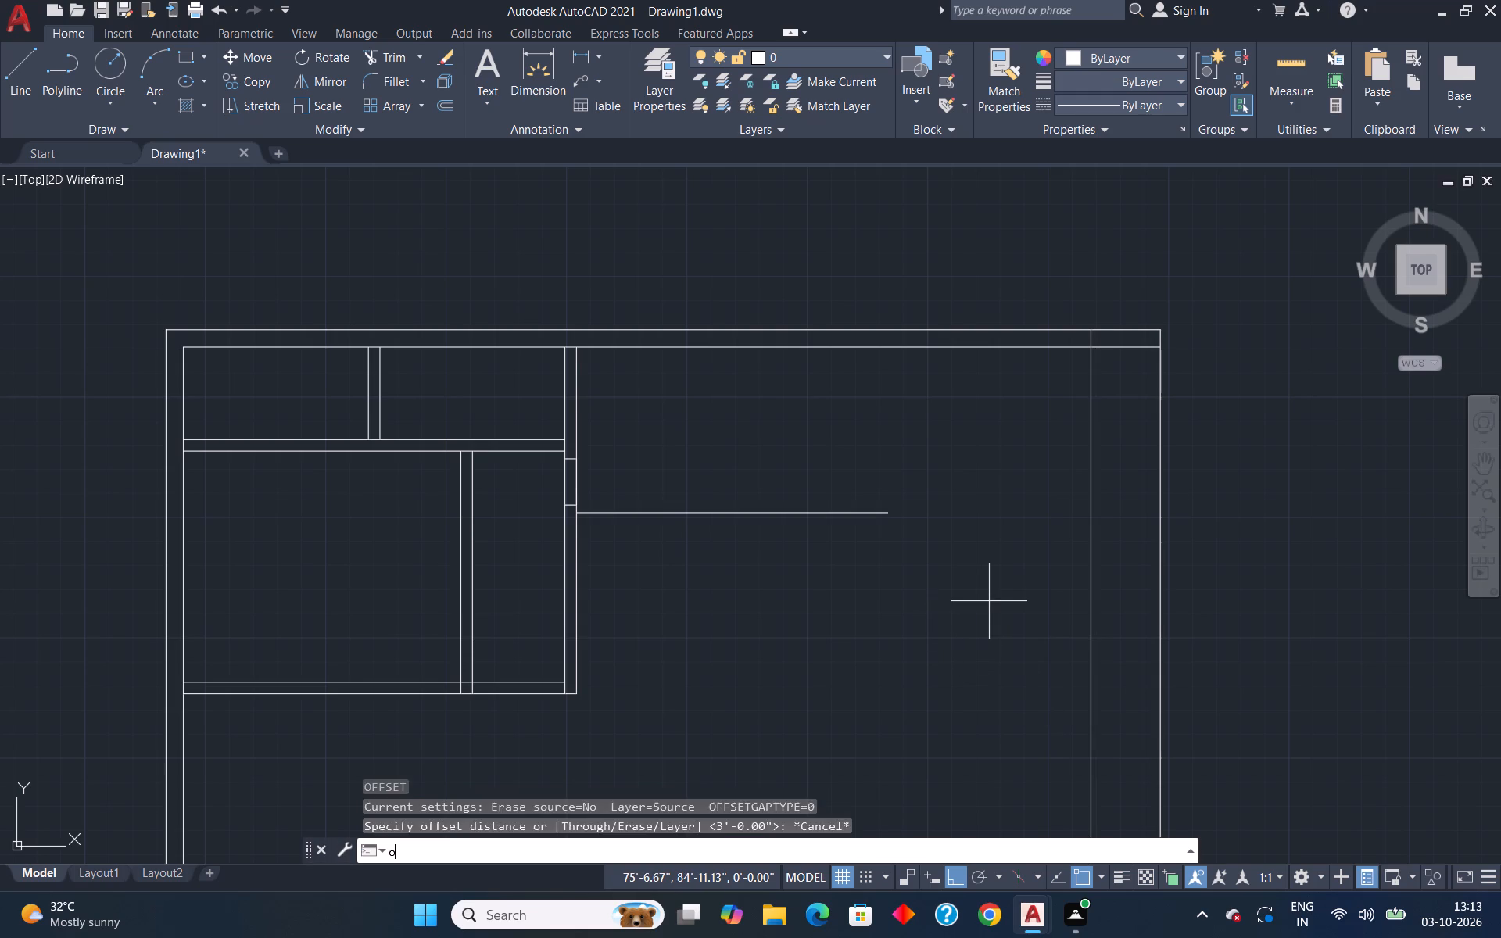
key(9)
key(shift+quotedbl)
key(Return)
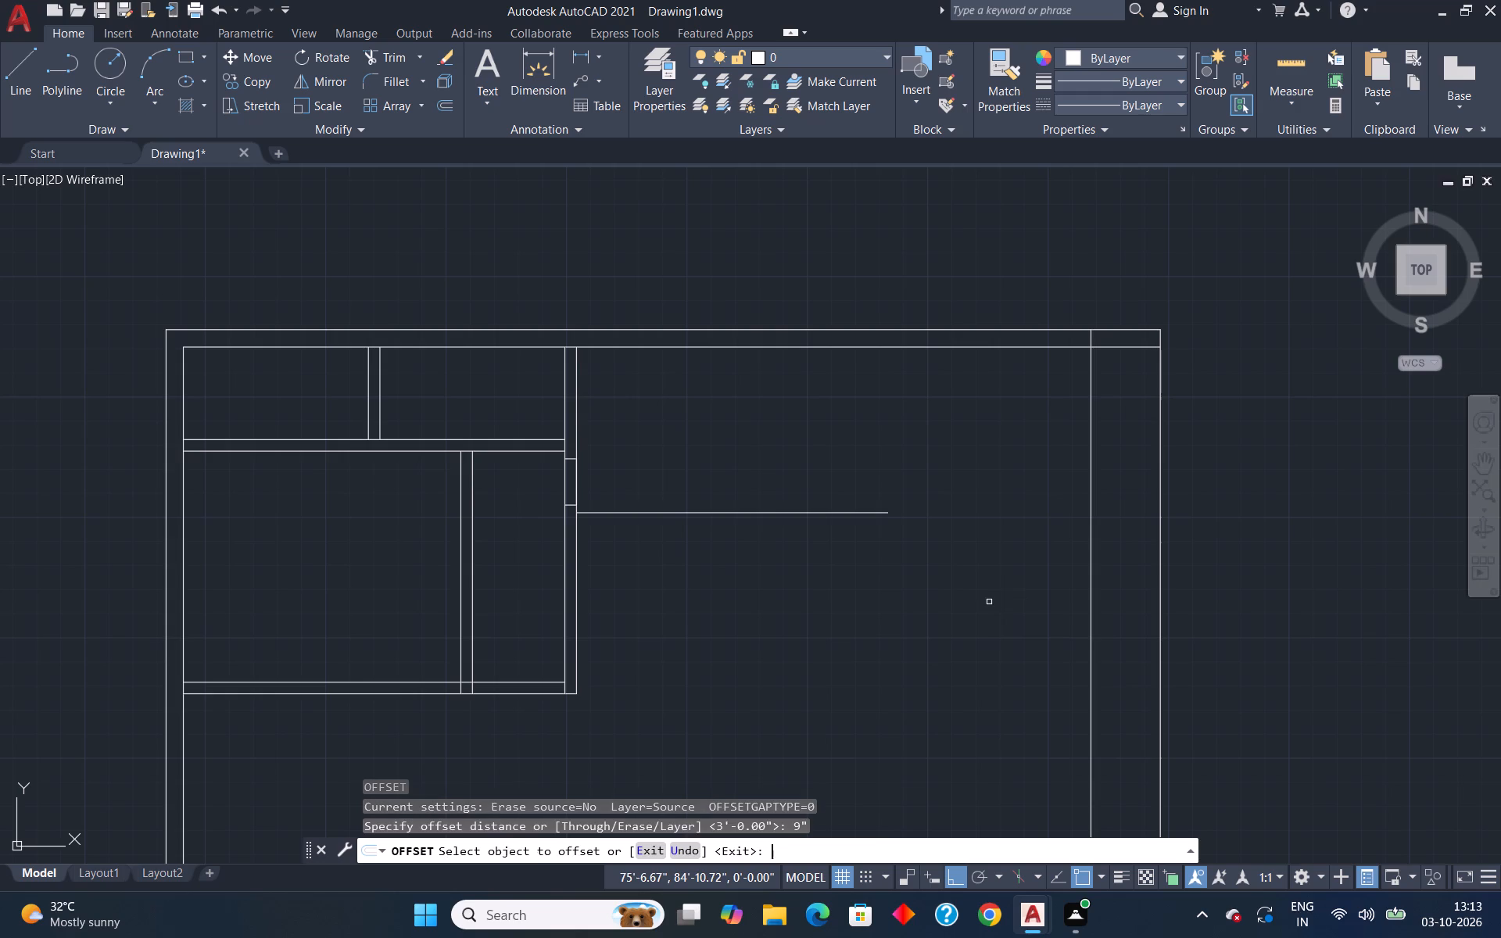
click(1094, 644)
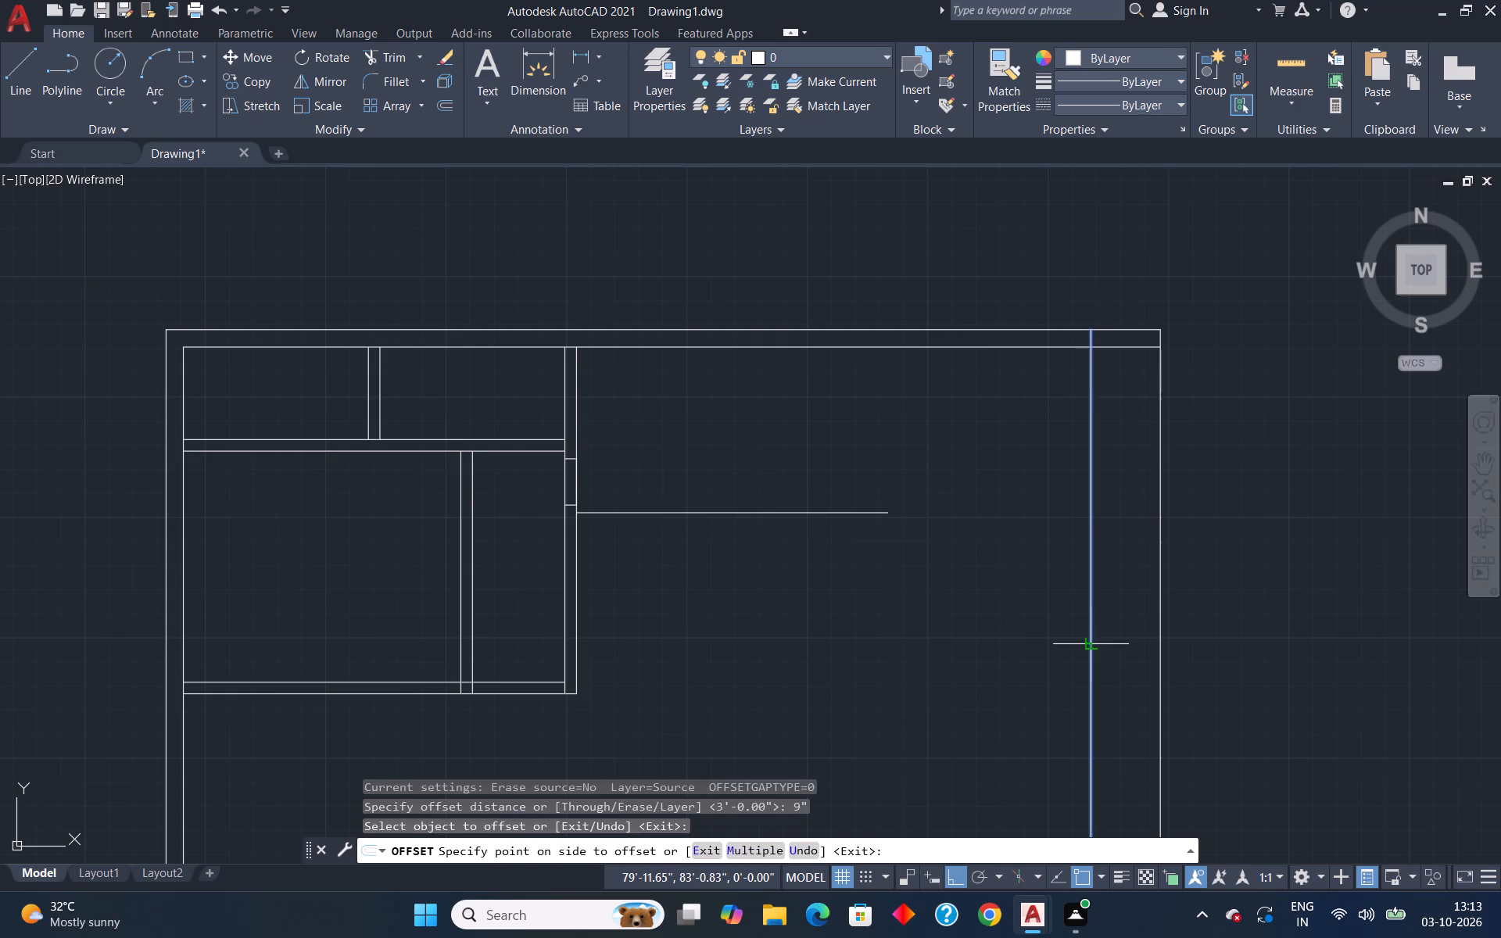
click(1089, 644)
click(1019, 629)
key(Escape)
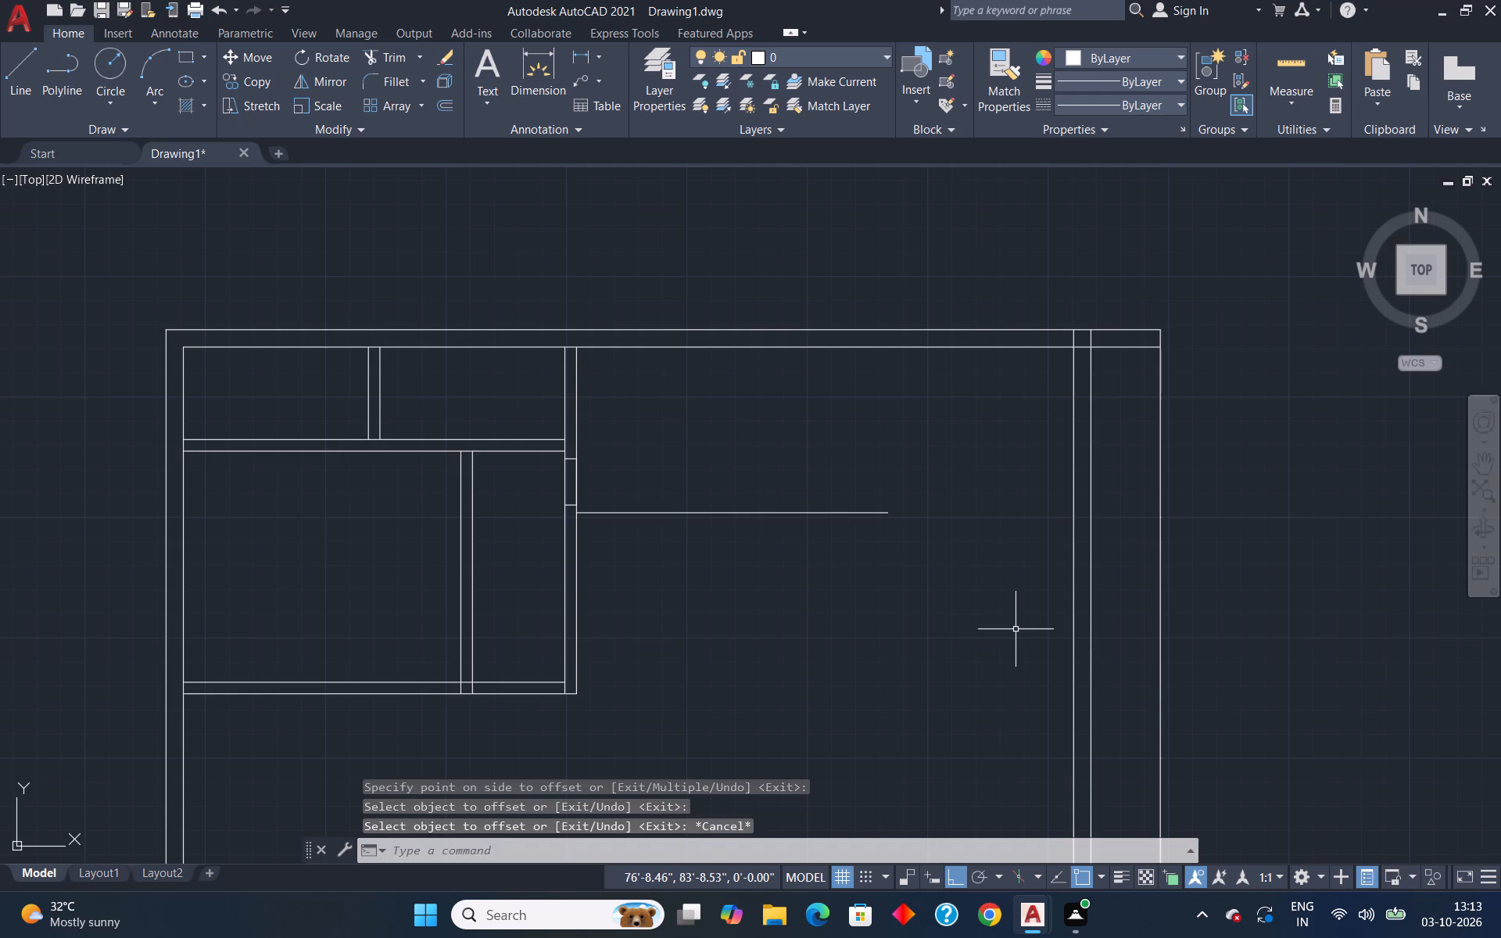
Trim both lines of the new right vertical wall where they run within the top outer wall.
text(tr)
key(Return)
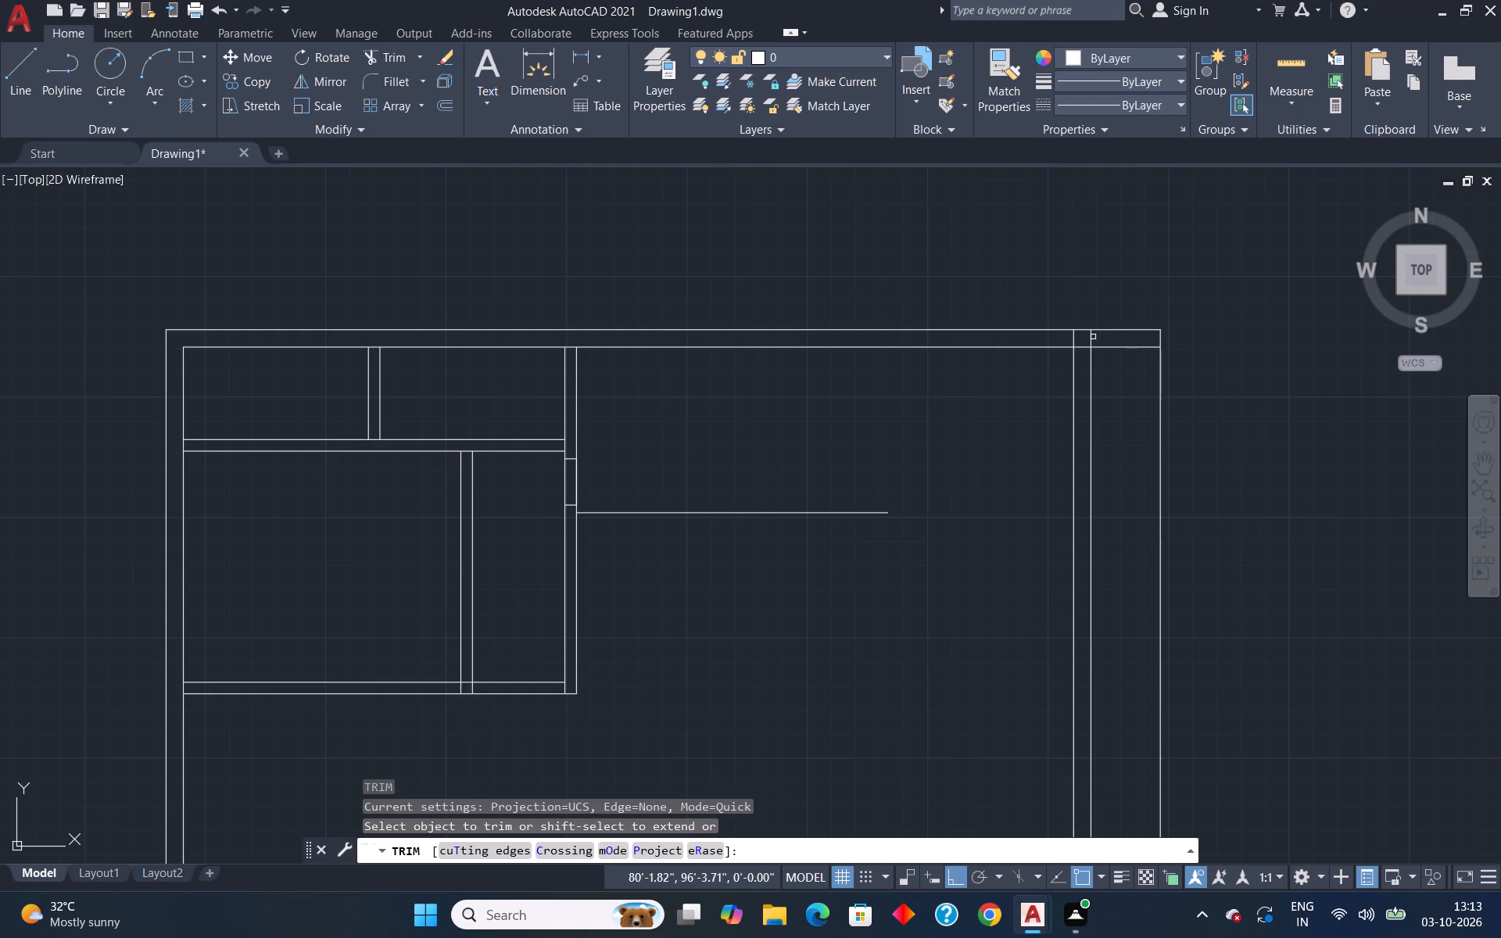
click(1090, 337)
click(1070, 340)
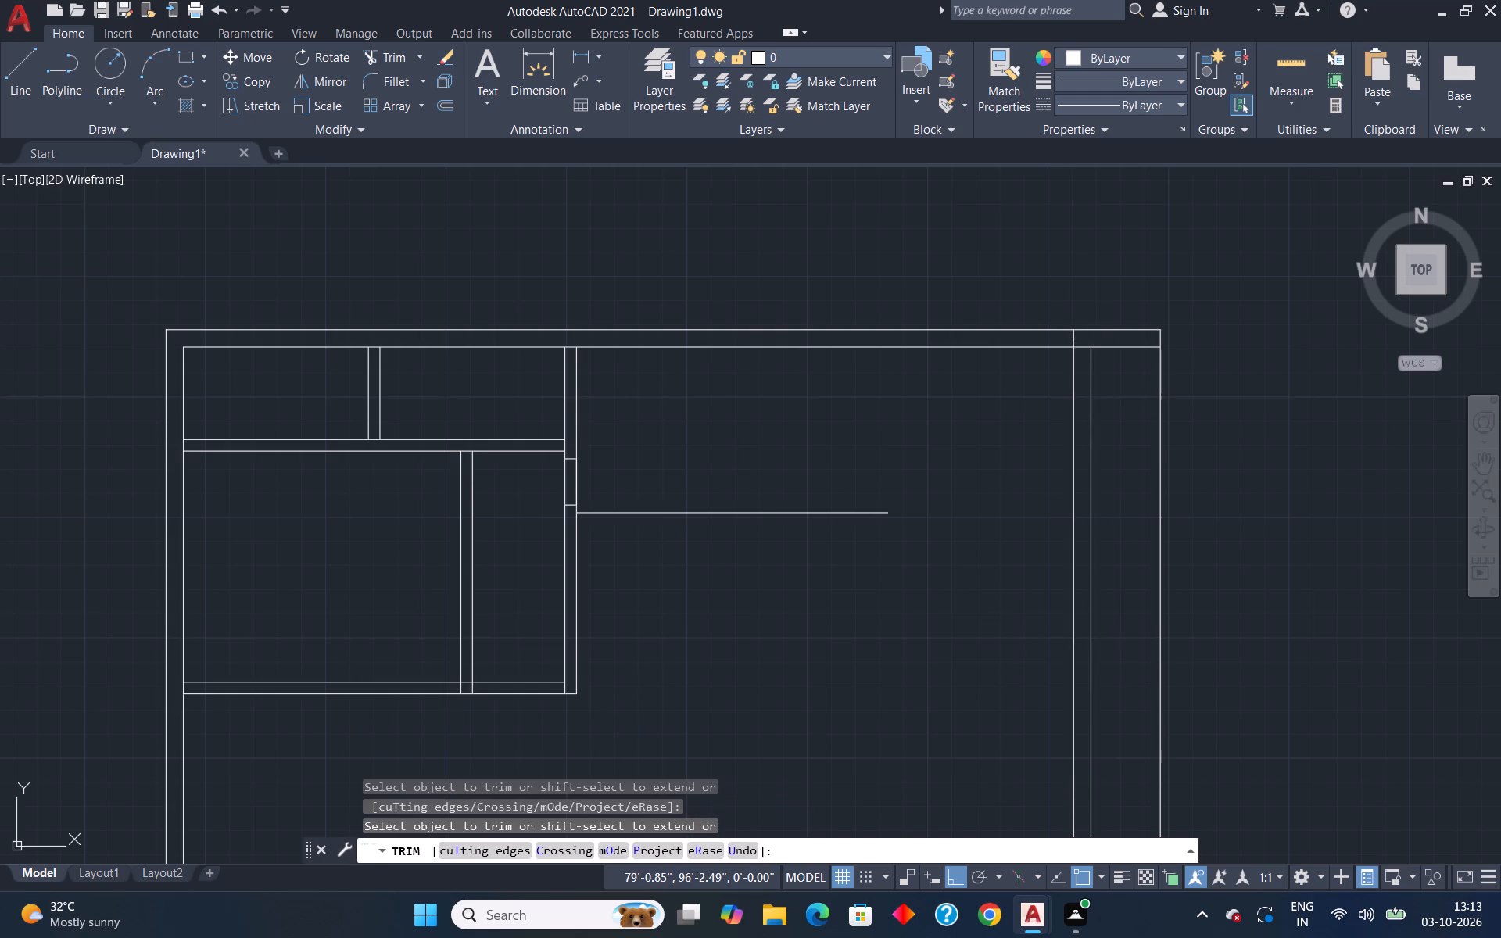
click(1076, 340)
key(Escape)
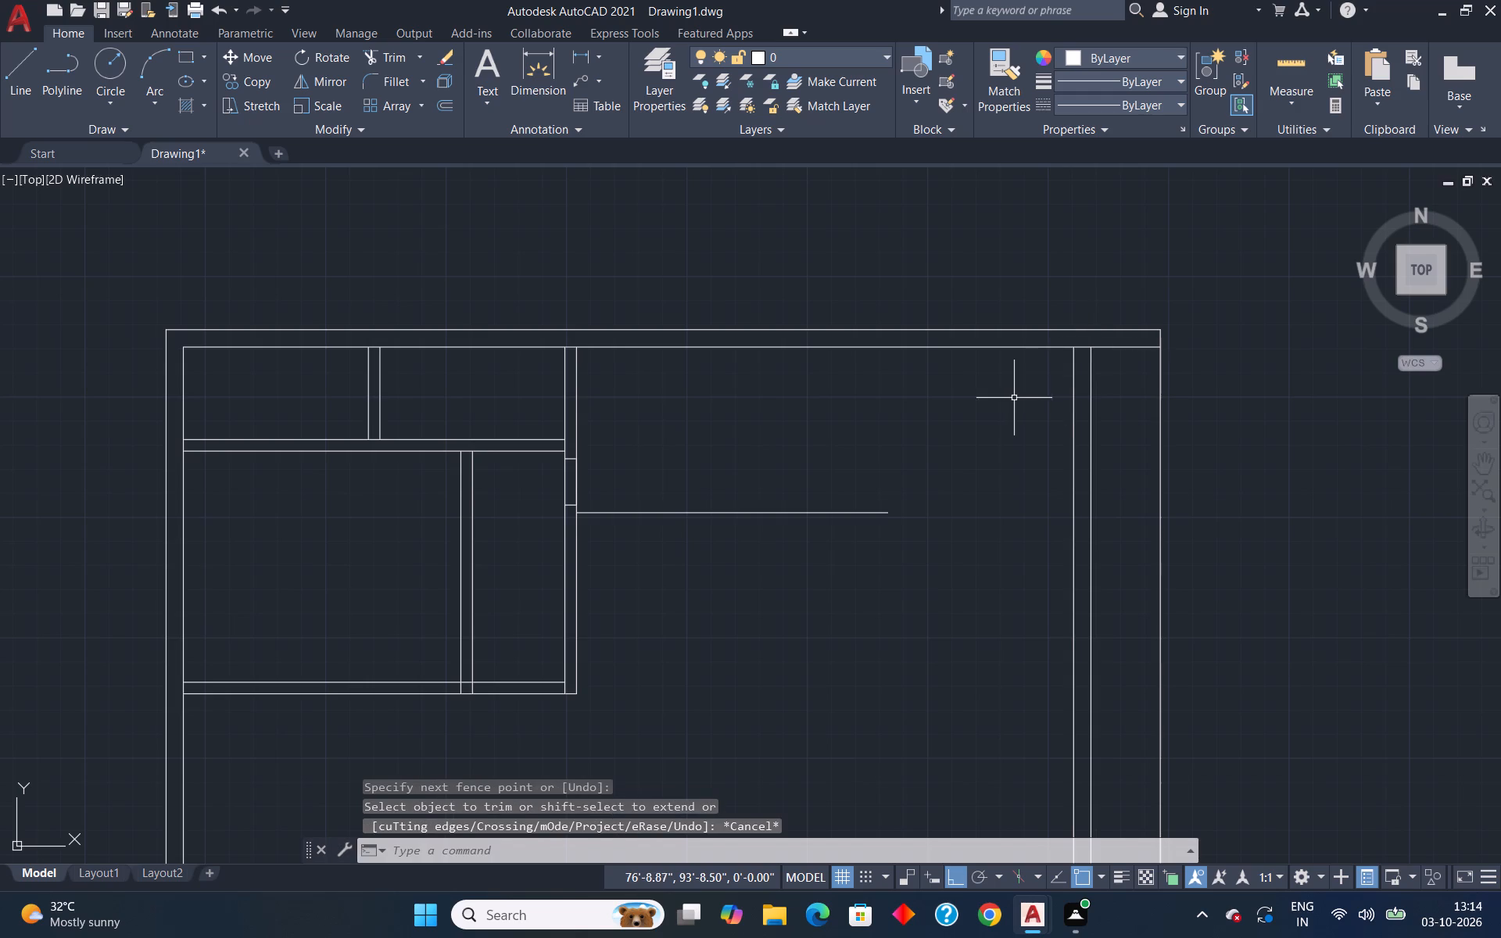
Extend the horizontal line from the outermost partition rightward to the outer line of the right vertical wall.
text(ex)
key(Return)
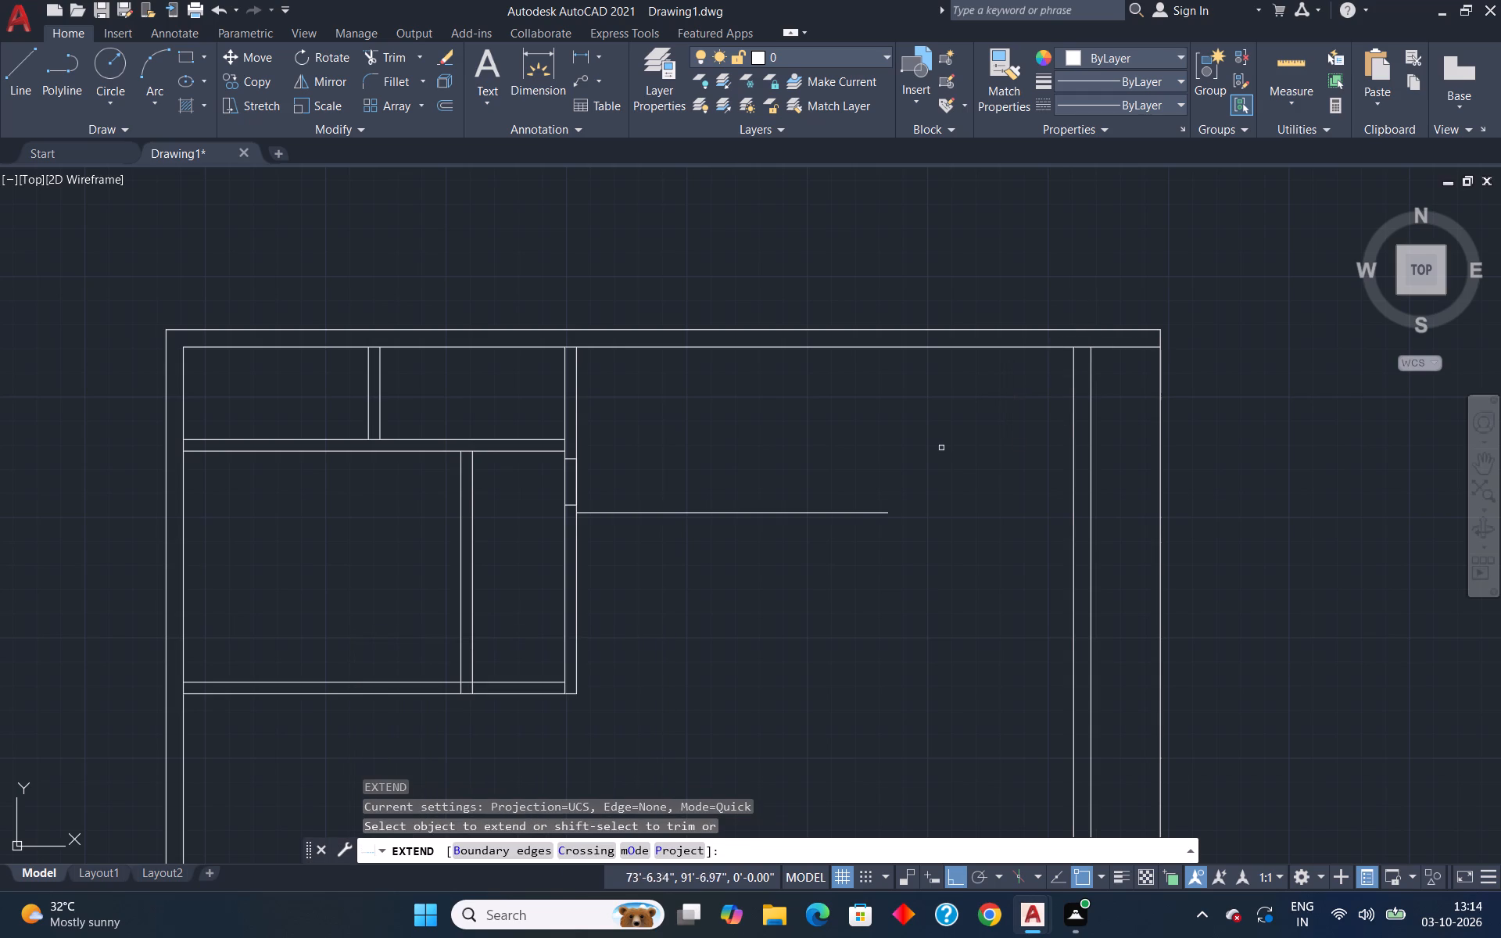
click(877, 514)
key(Escape)
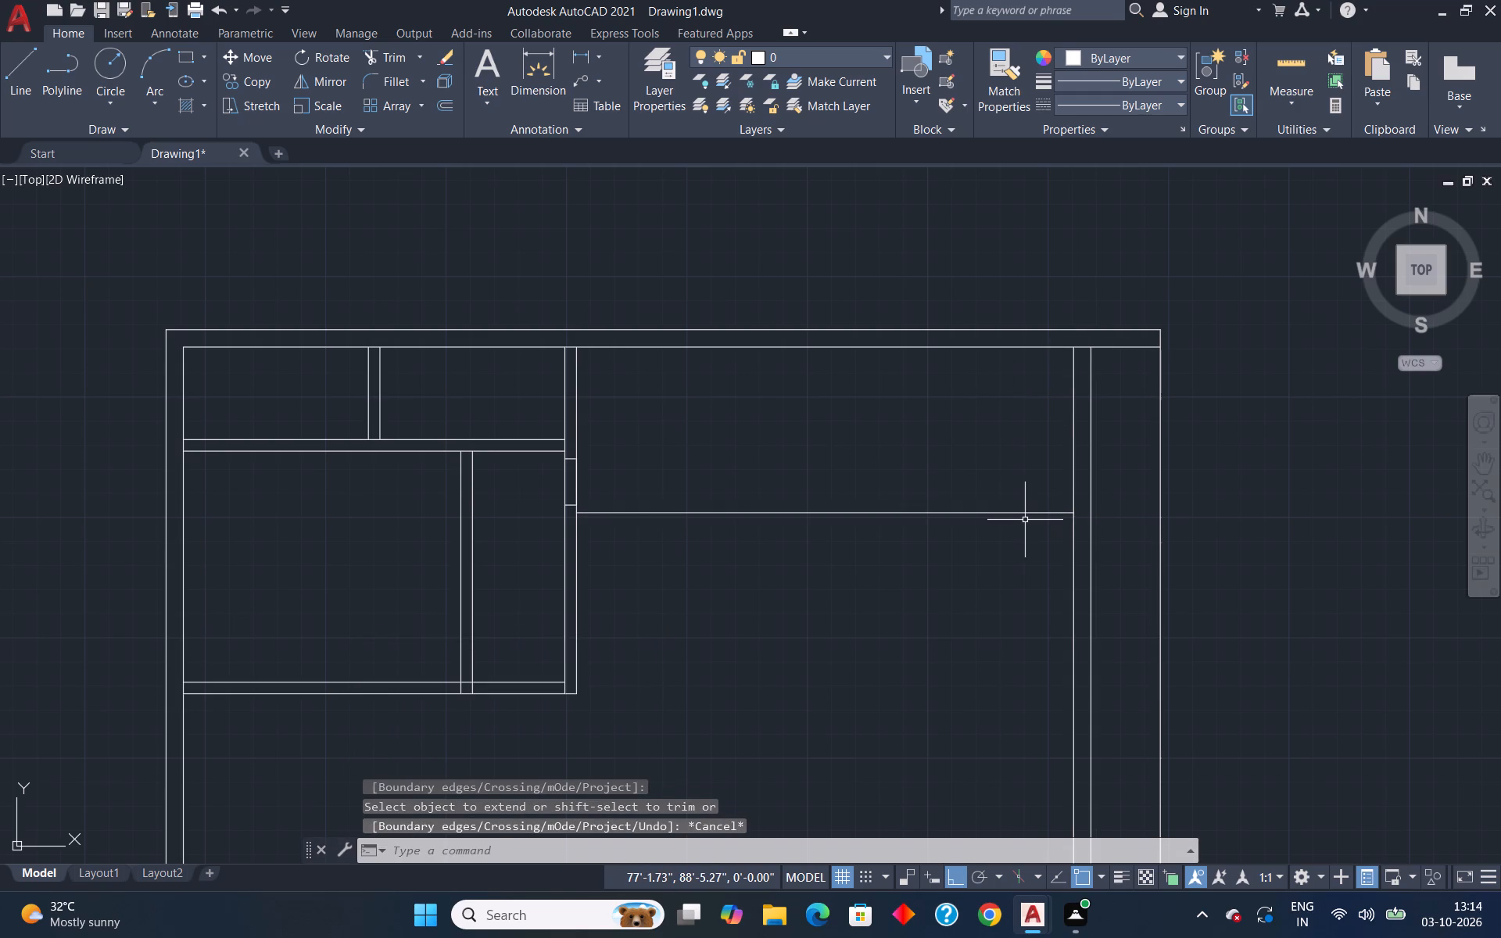
key(space)
click(1055, 513)
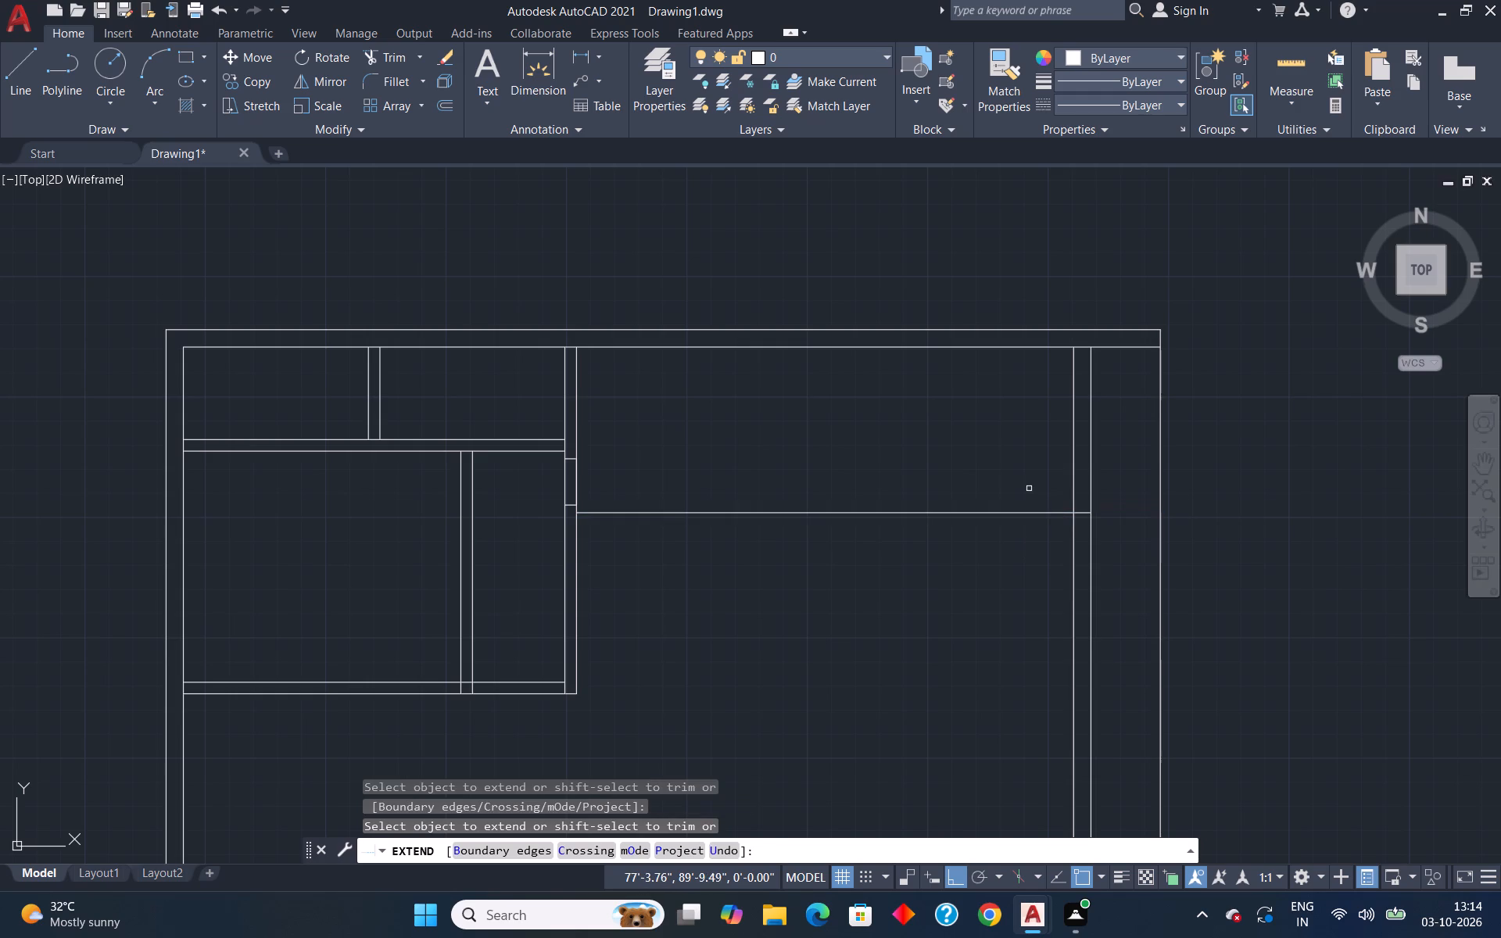
key(Escape)
Trim both lines of the right vertical wall above the extended horizontal line.
key(t)
key(r)
key(Return)
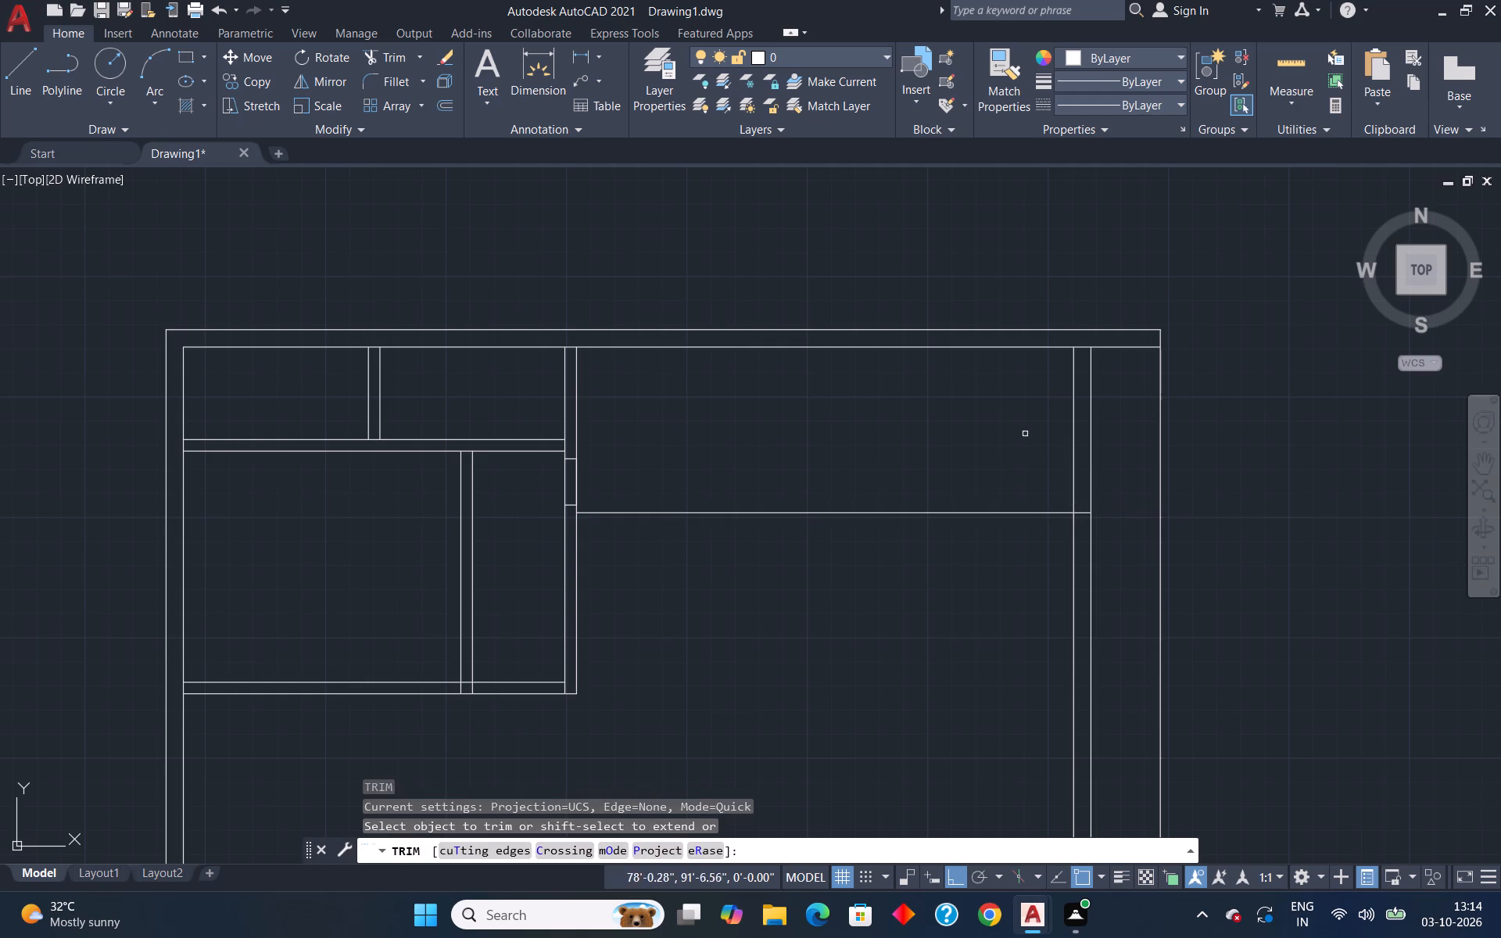
drag(1017, 429, 1176, 428)
key(ctrl+z)
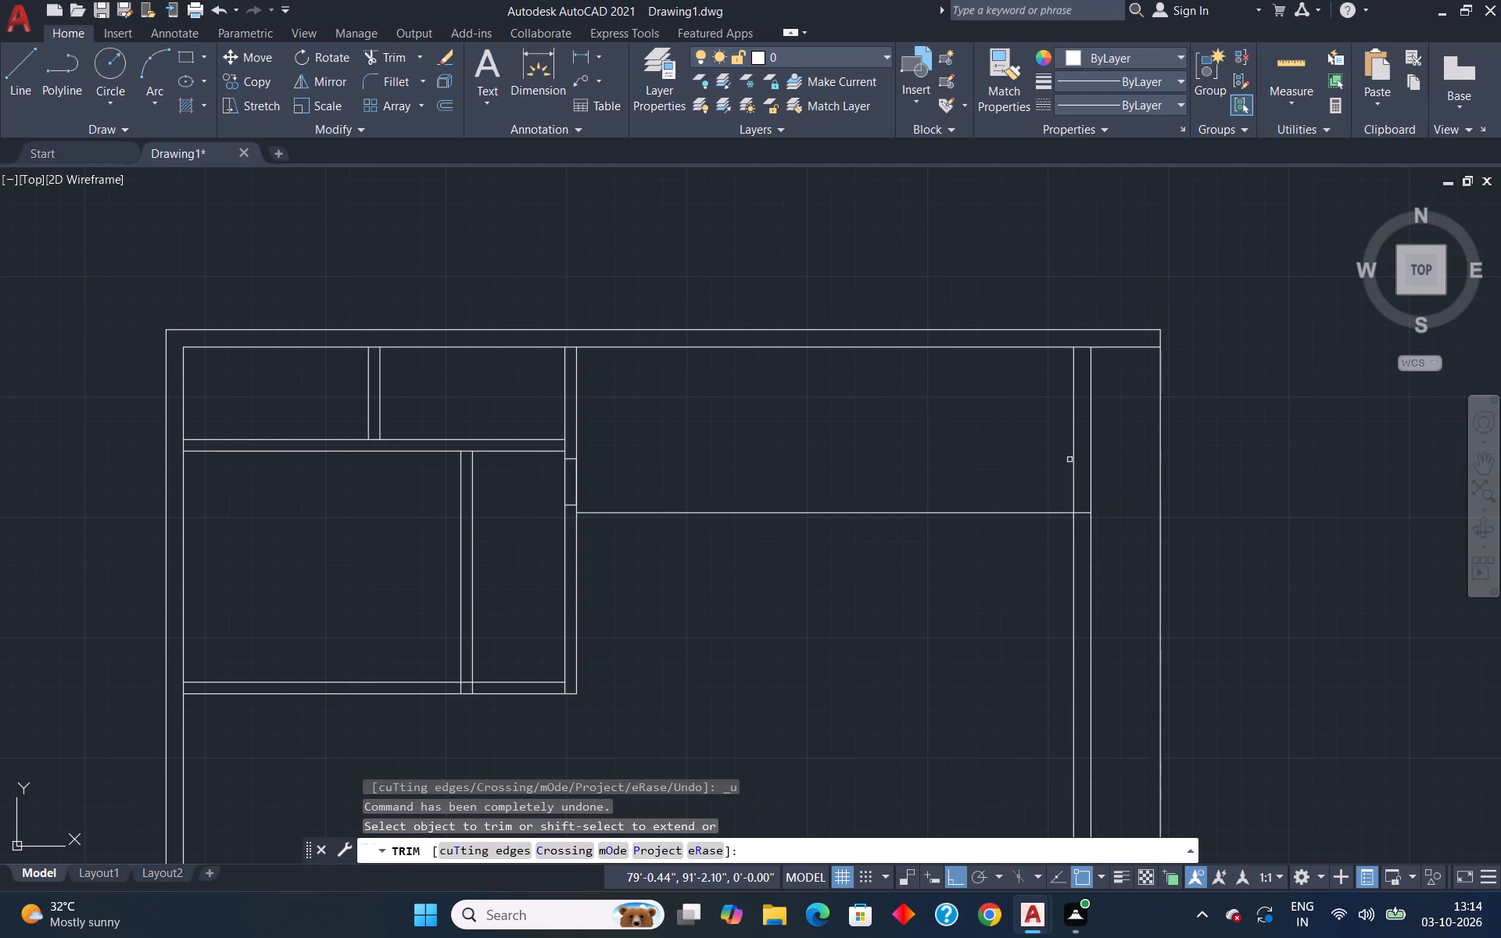
drag(1110, 441, 1036, 453)
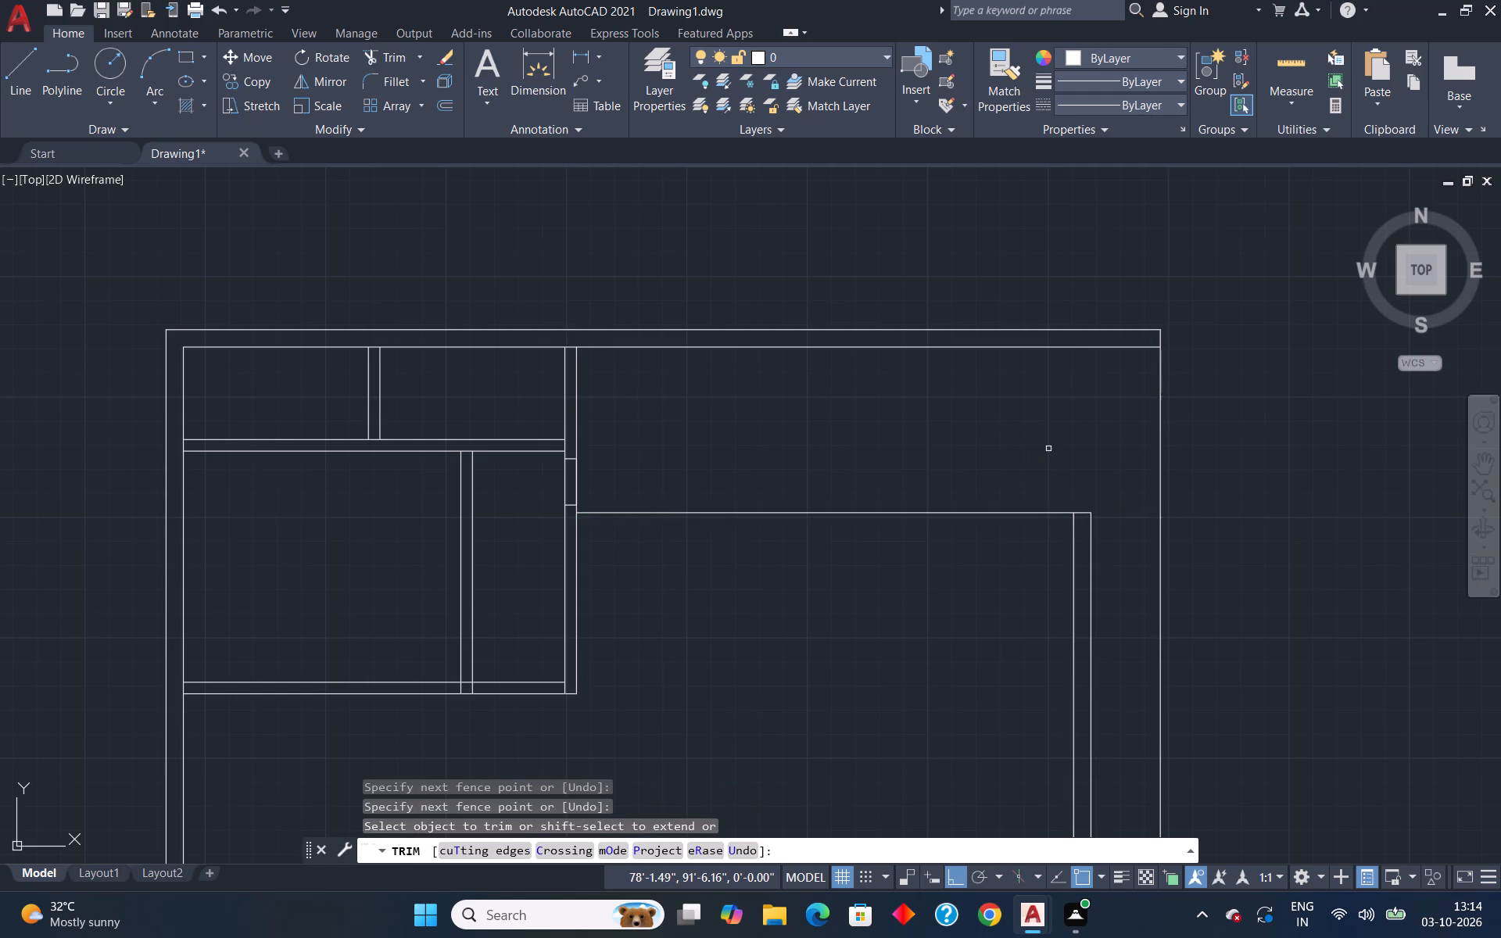
key(Escape)
Offset the extended horizontal line 9" downward to form the wall thickness.
key(o)
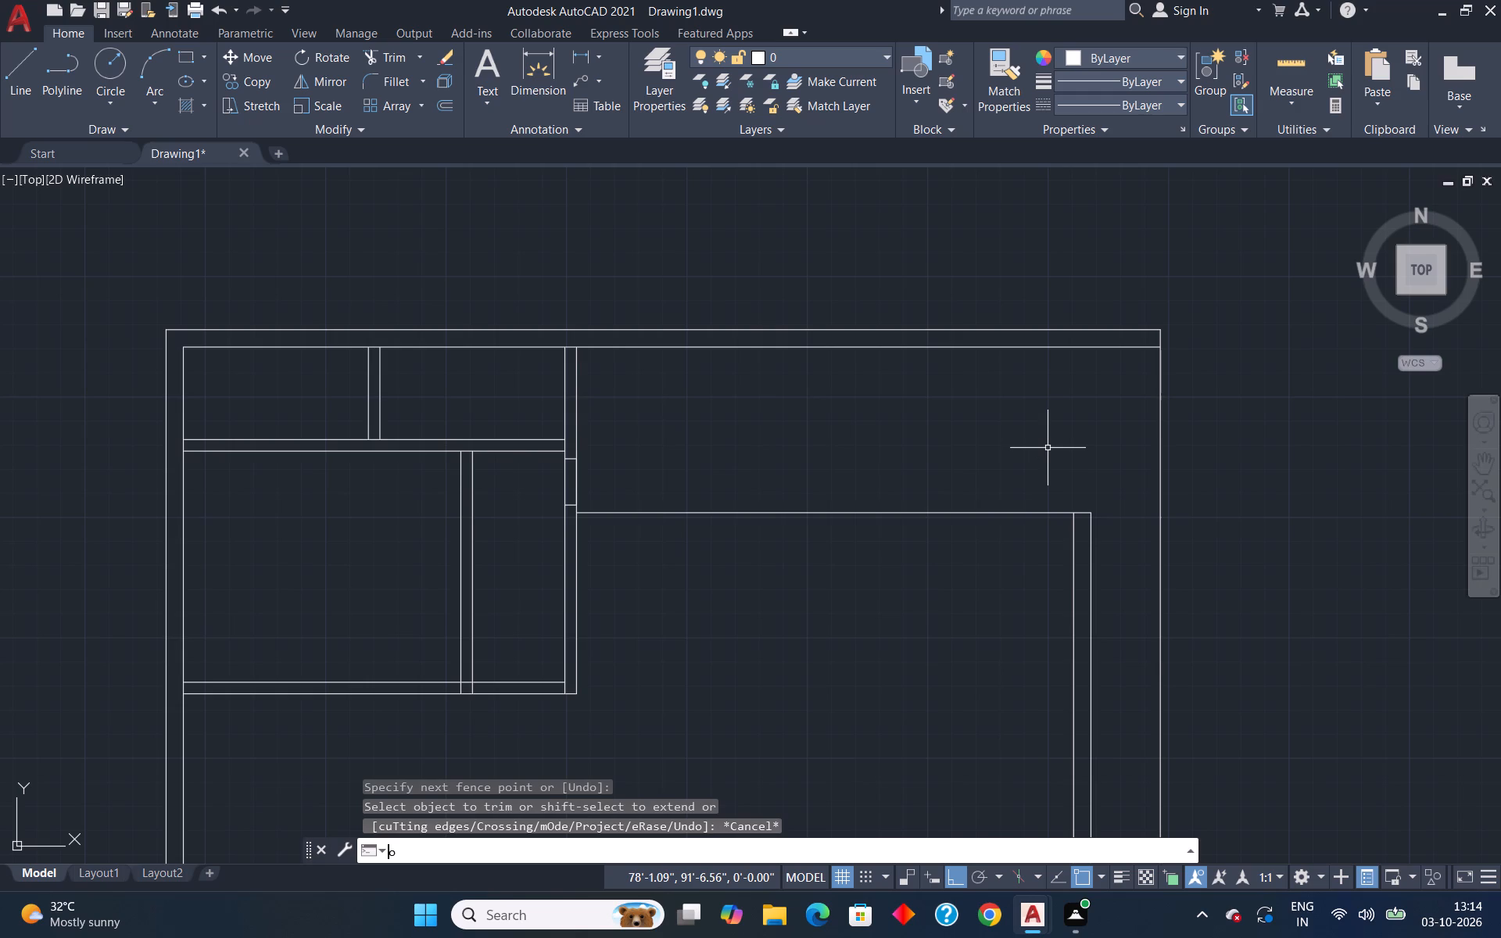
key(Return)
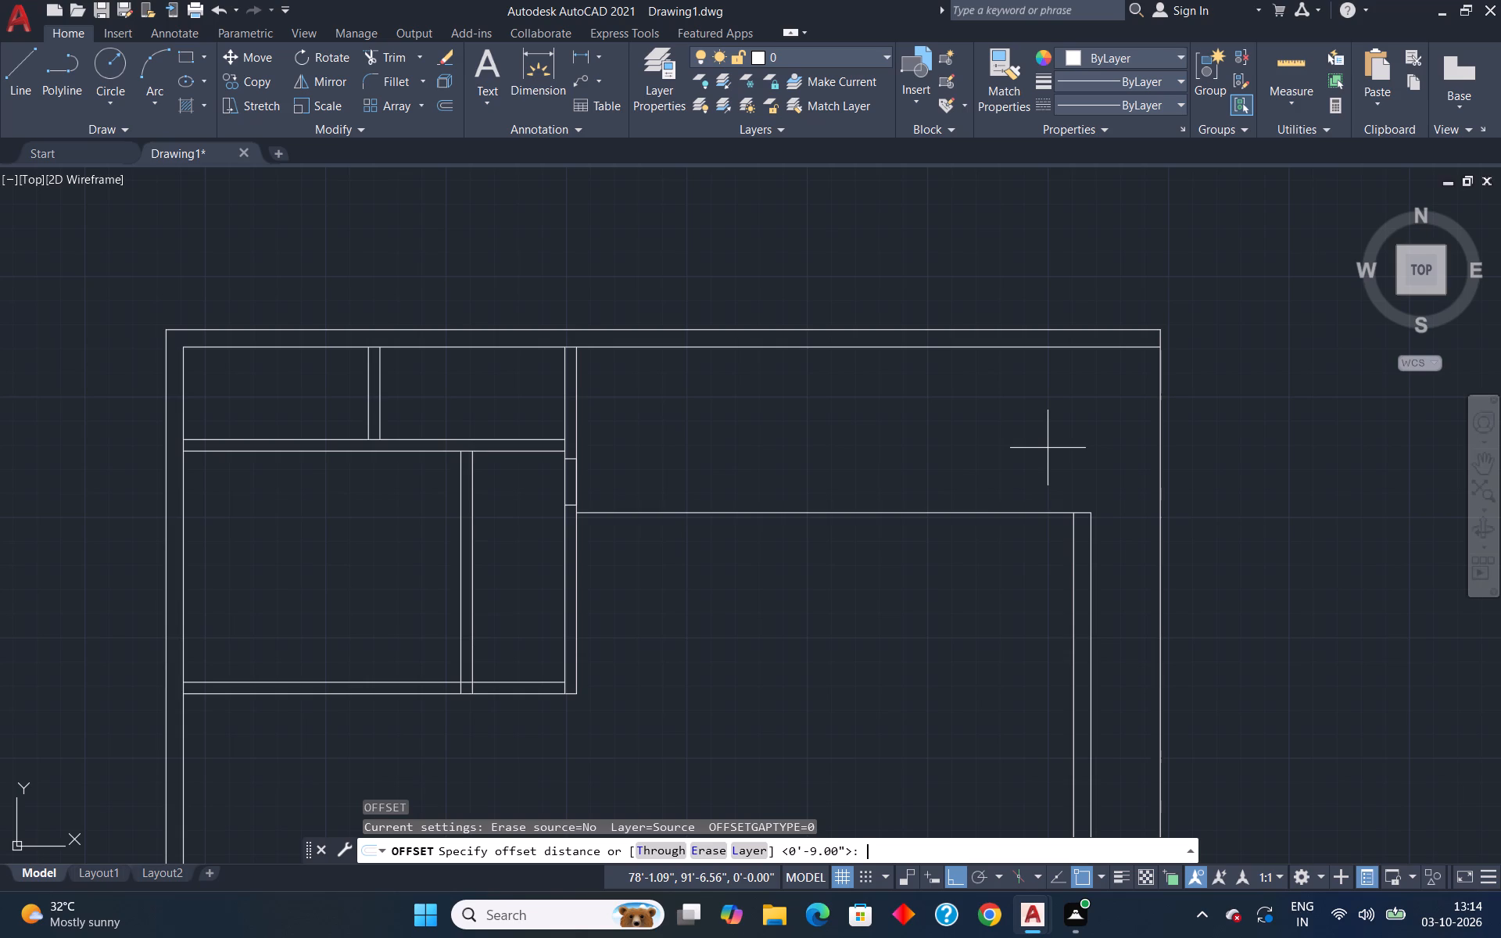
text(9")
key(Return)
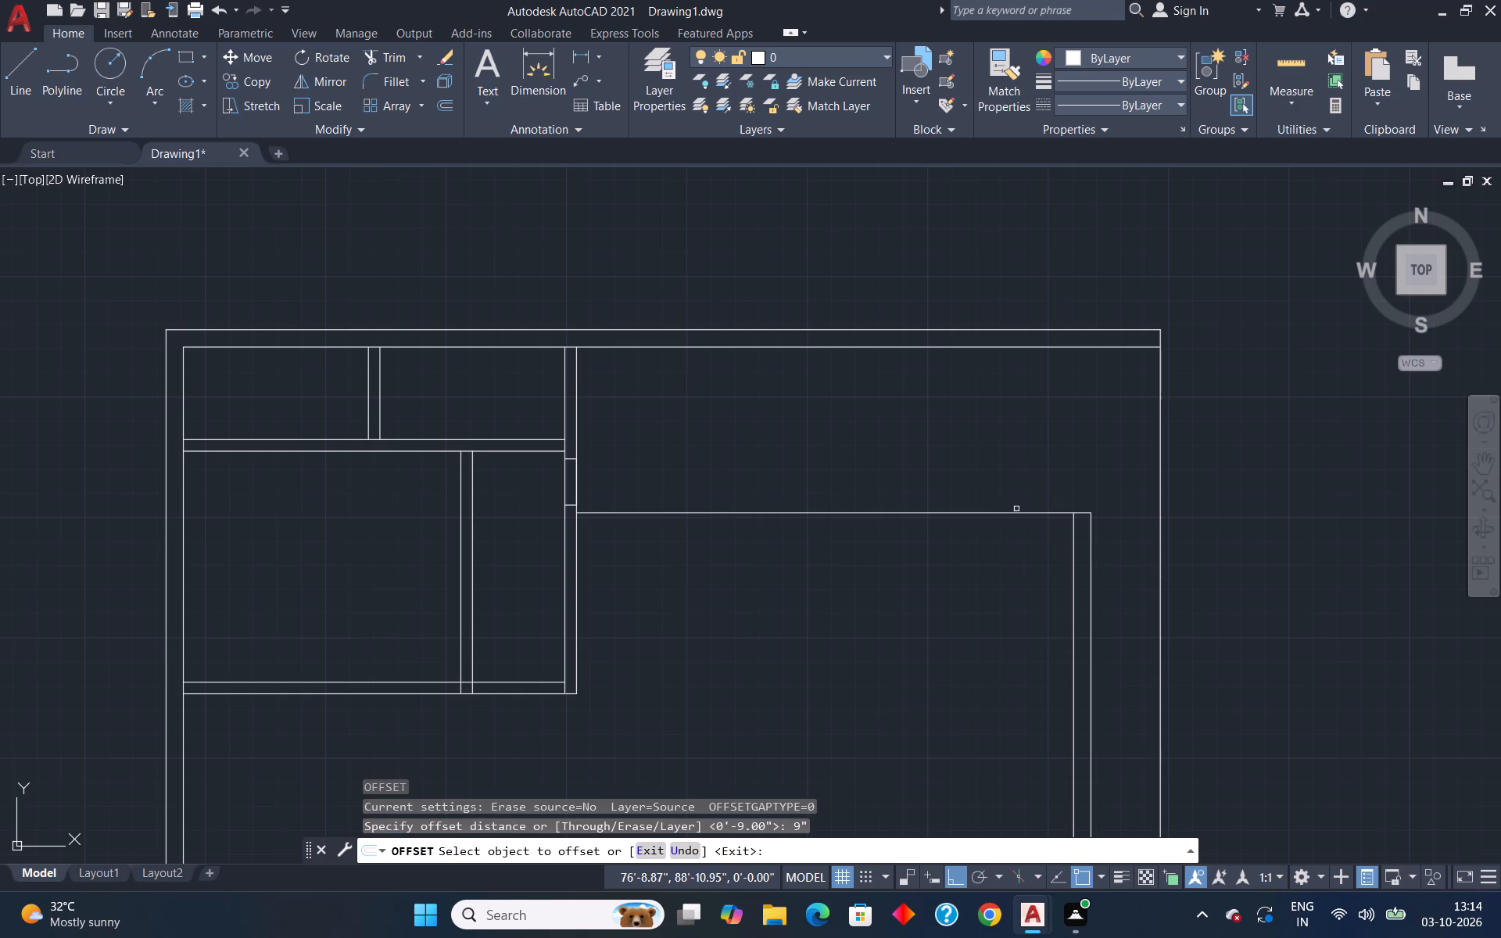
click(1016, 510)
click(1005, 535)
scroll(991, 572, down, 2)
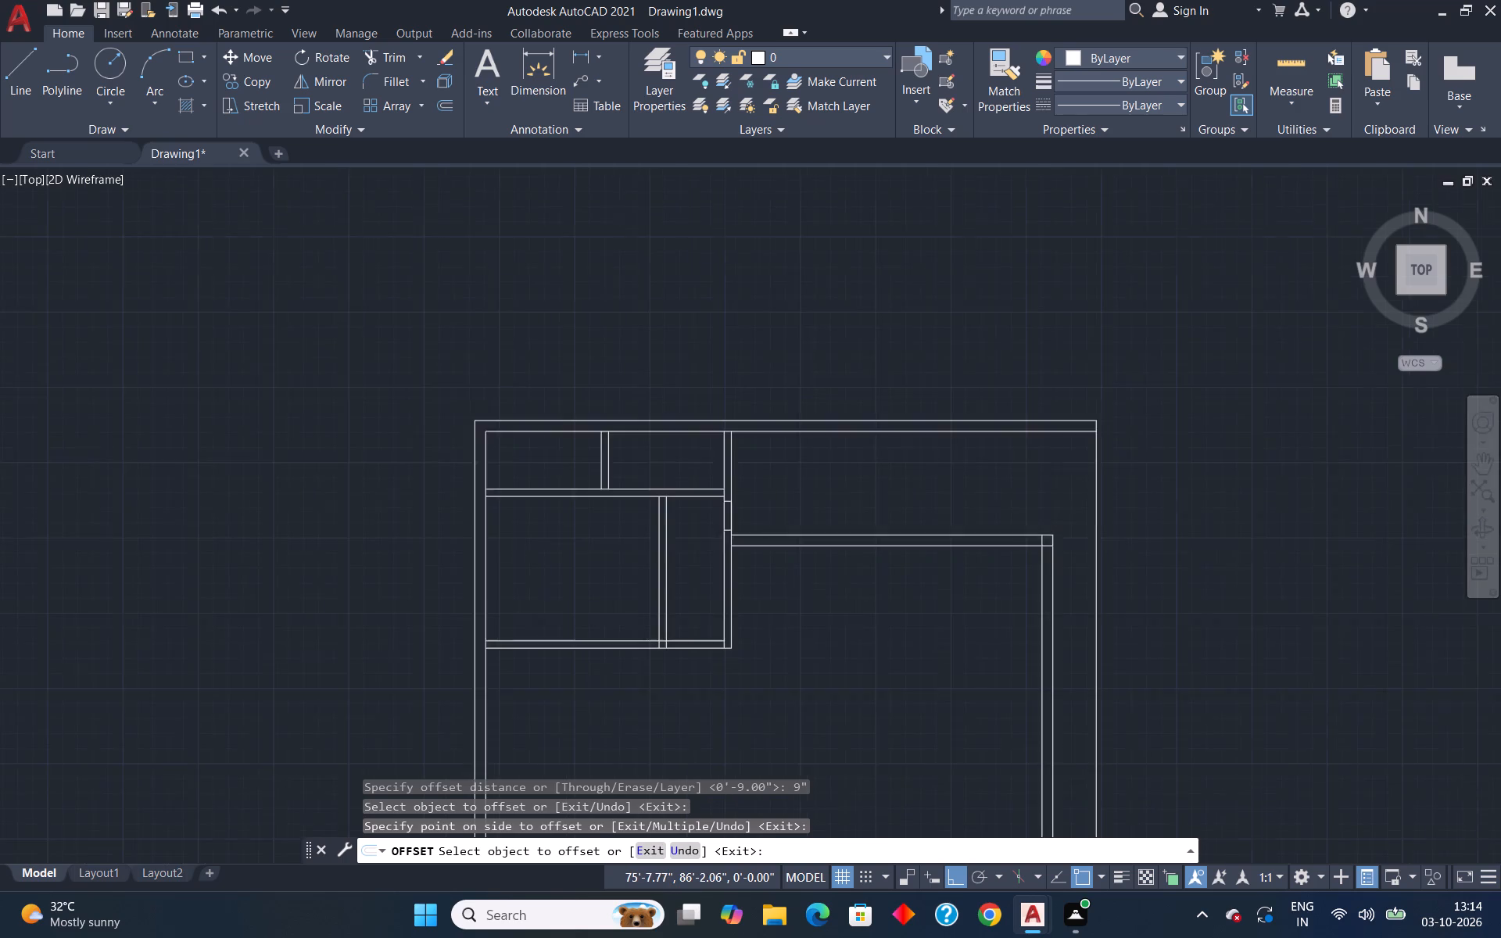
scroll(991, 572, down, 2)
scroll(950, 638, up, 3)
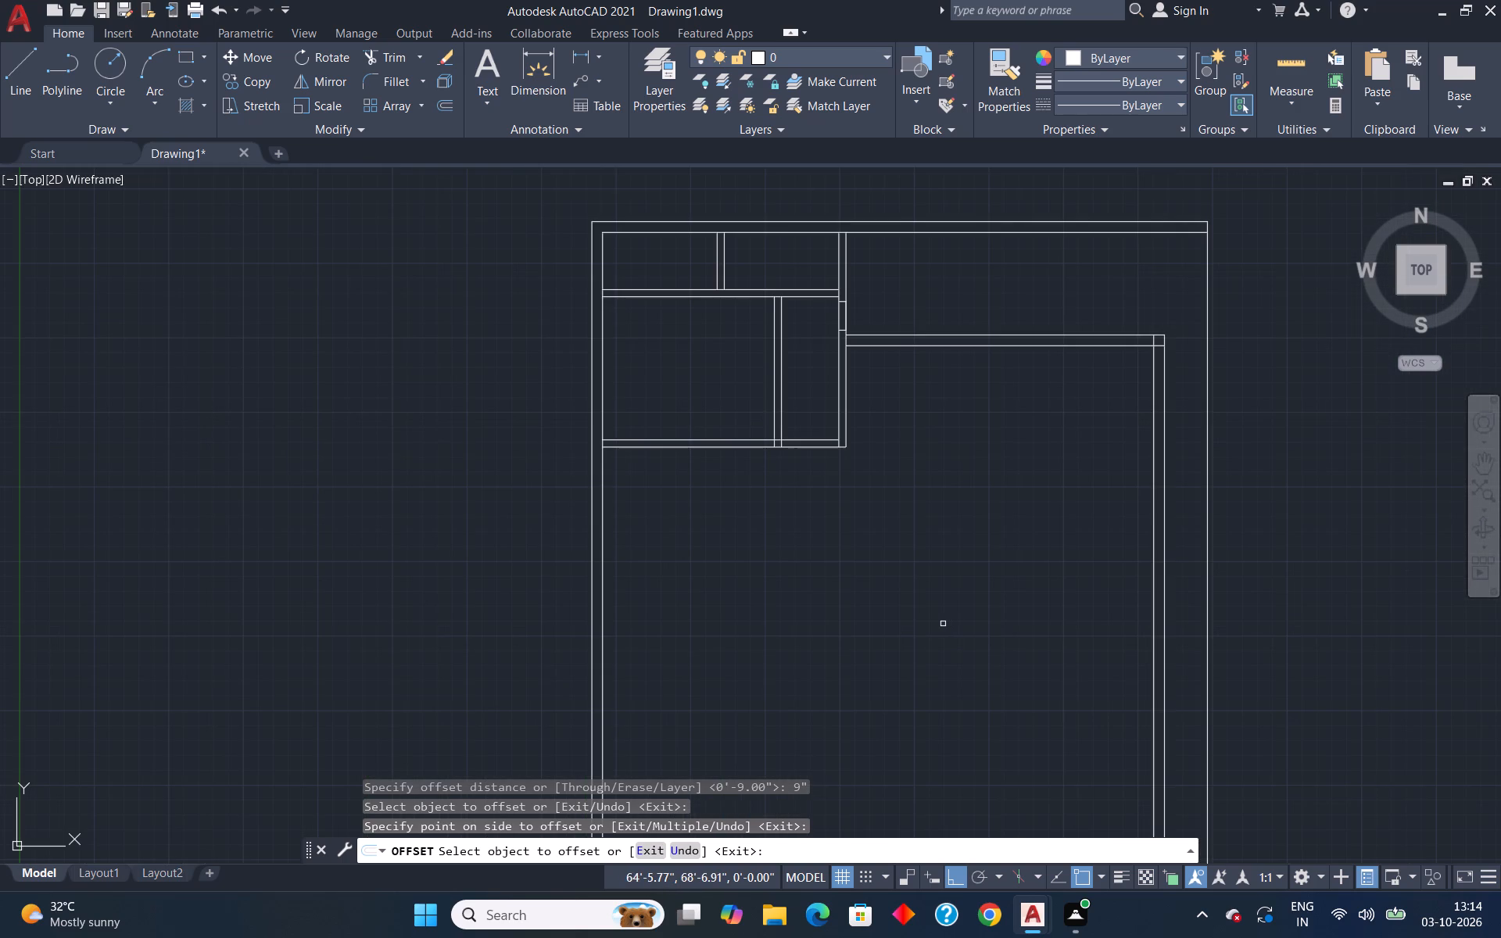
key(Escape)
Draw a 12' line down from the lower horizontal partition, starting 4' right of its junction with the left outer wall's inner face.
key(l)
key(Return)
text(tk)
key(Return)
scroll(595, 463, up, 2)
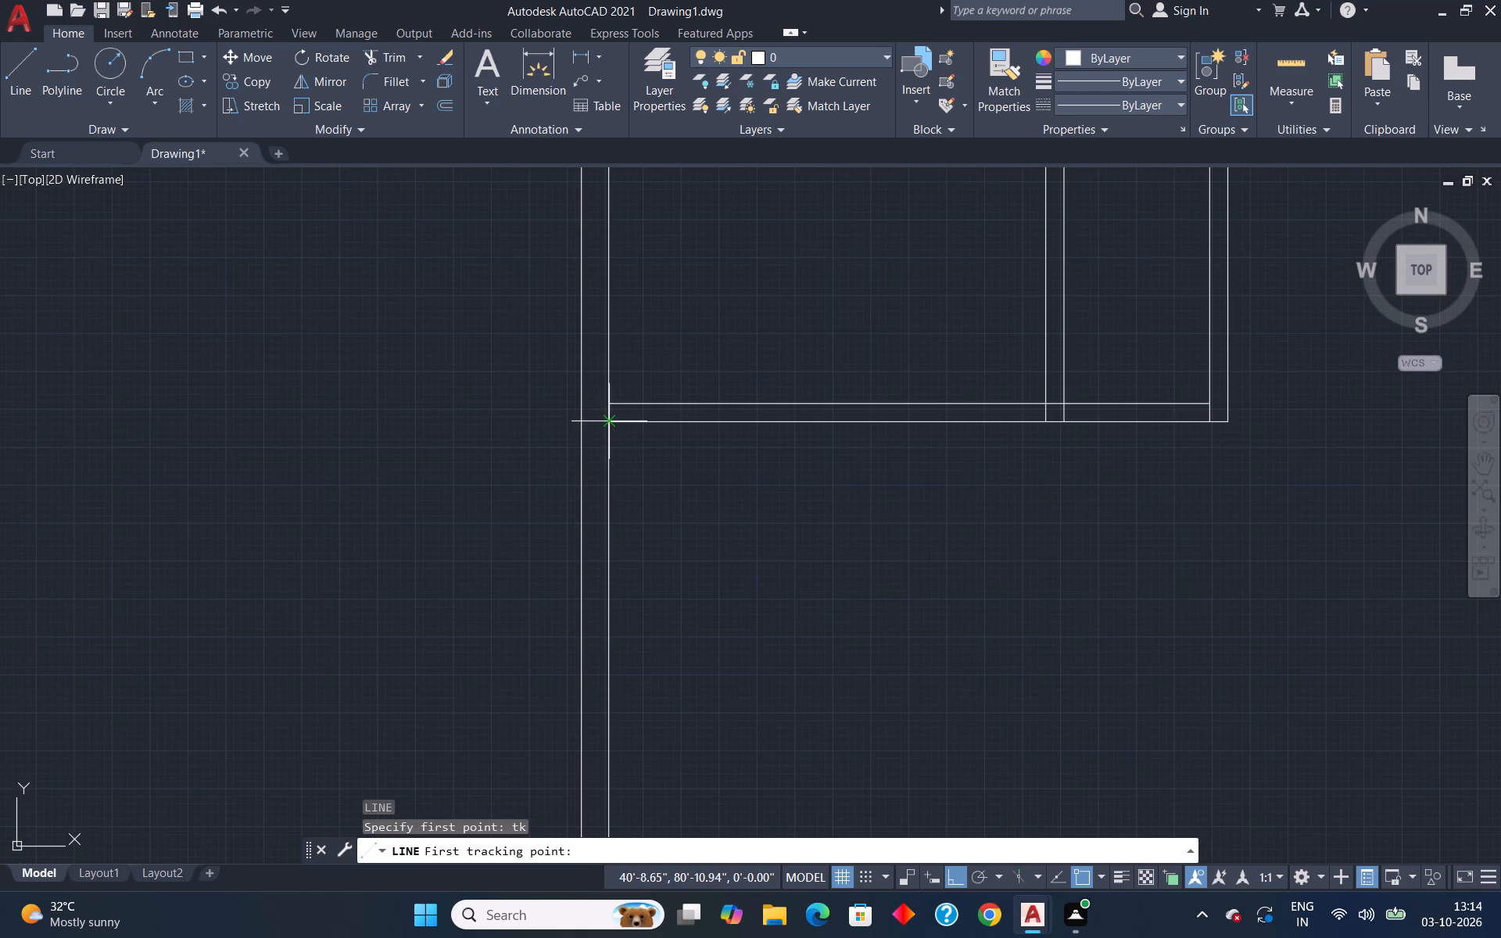
click(604, 423)
text(4')
key(Return)
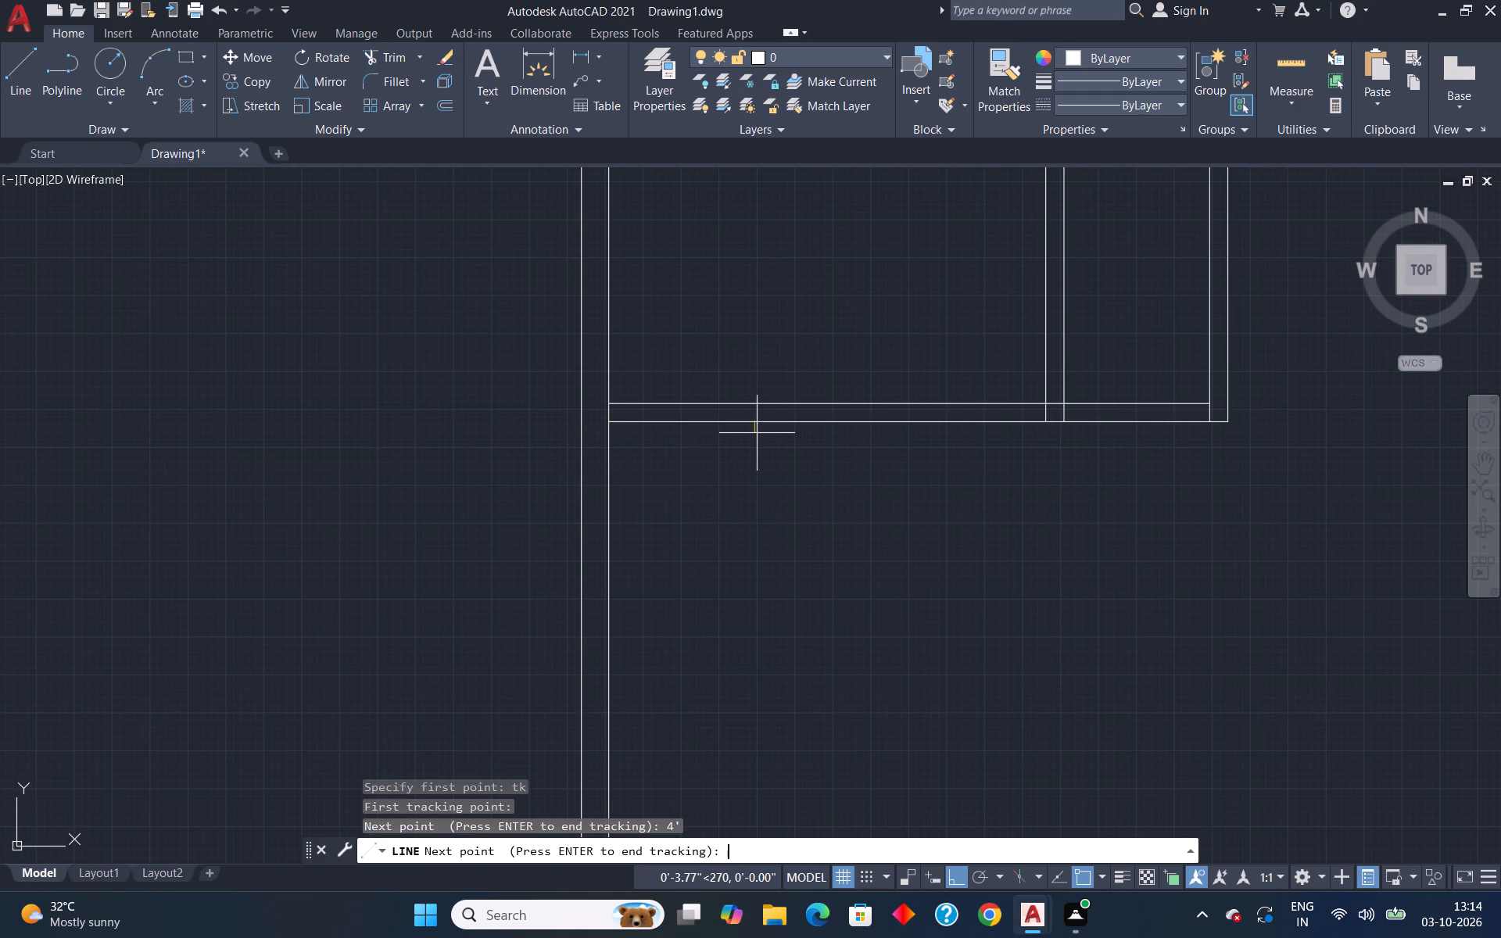
key(Return)
scroll(757, 433, down, 5)
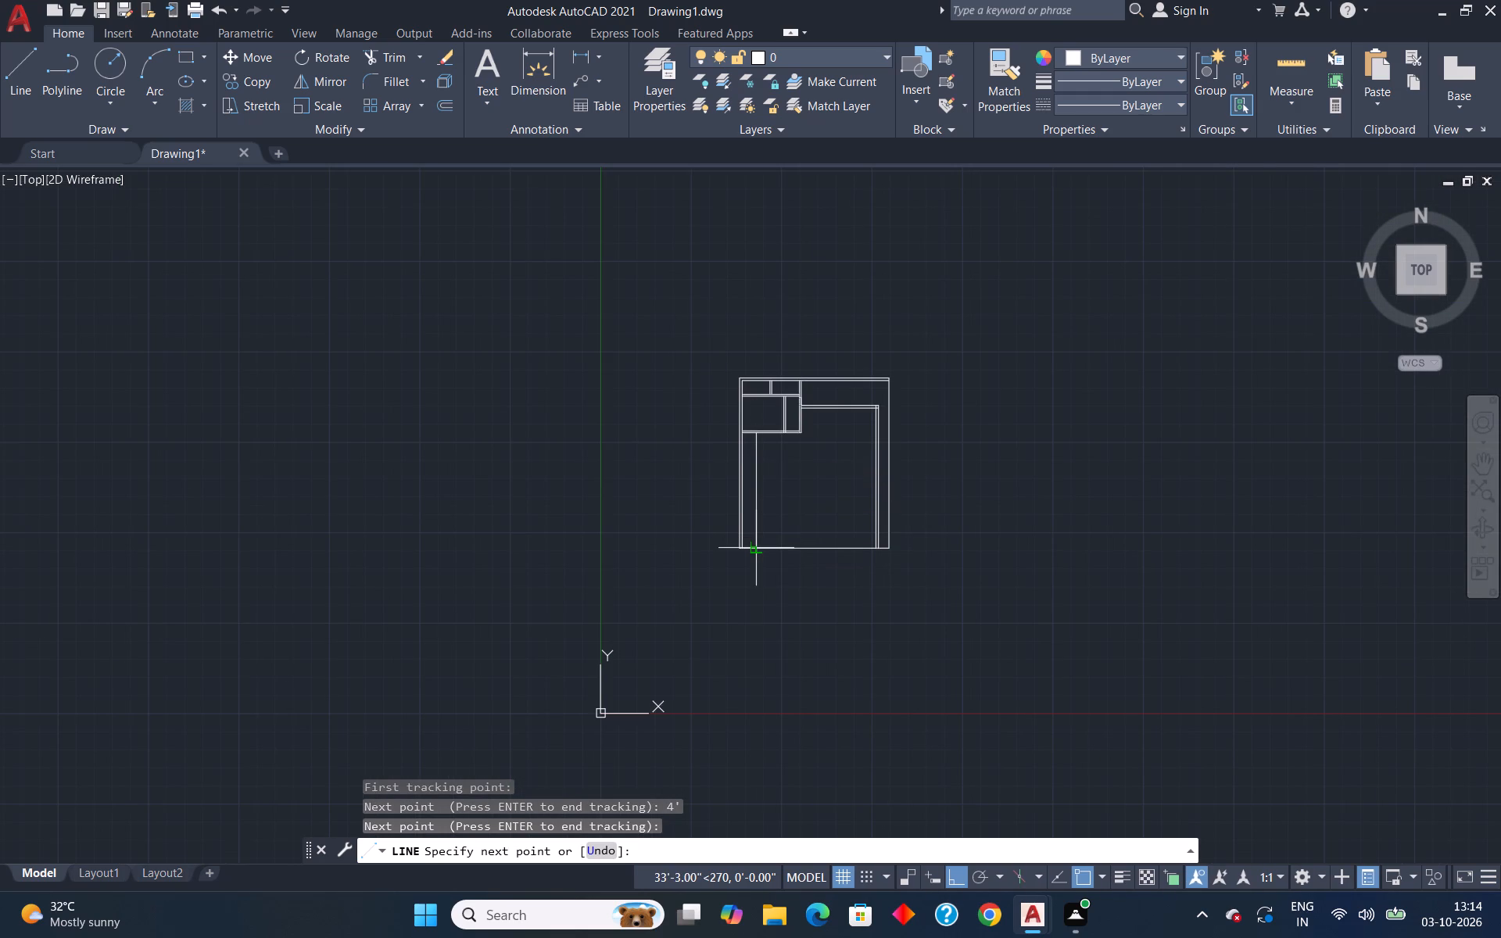
text(12')
key(Return)
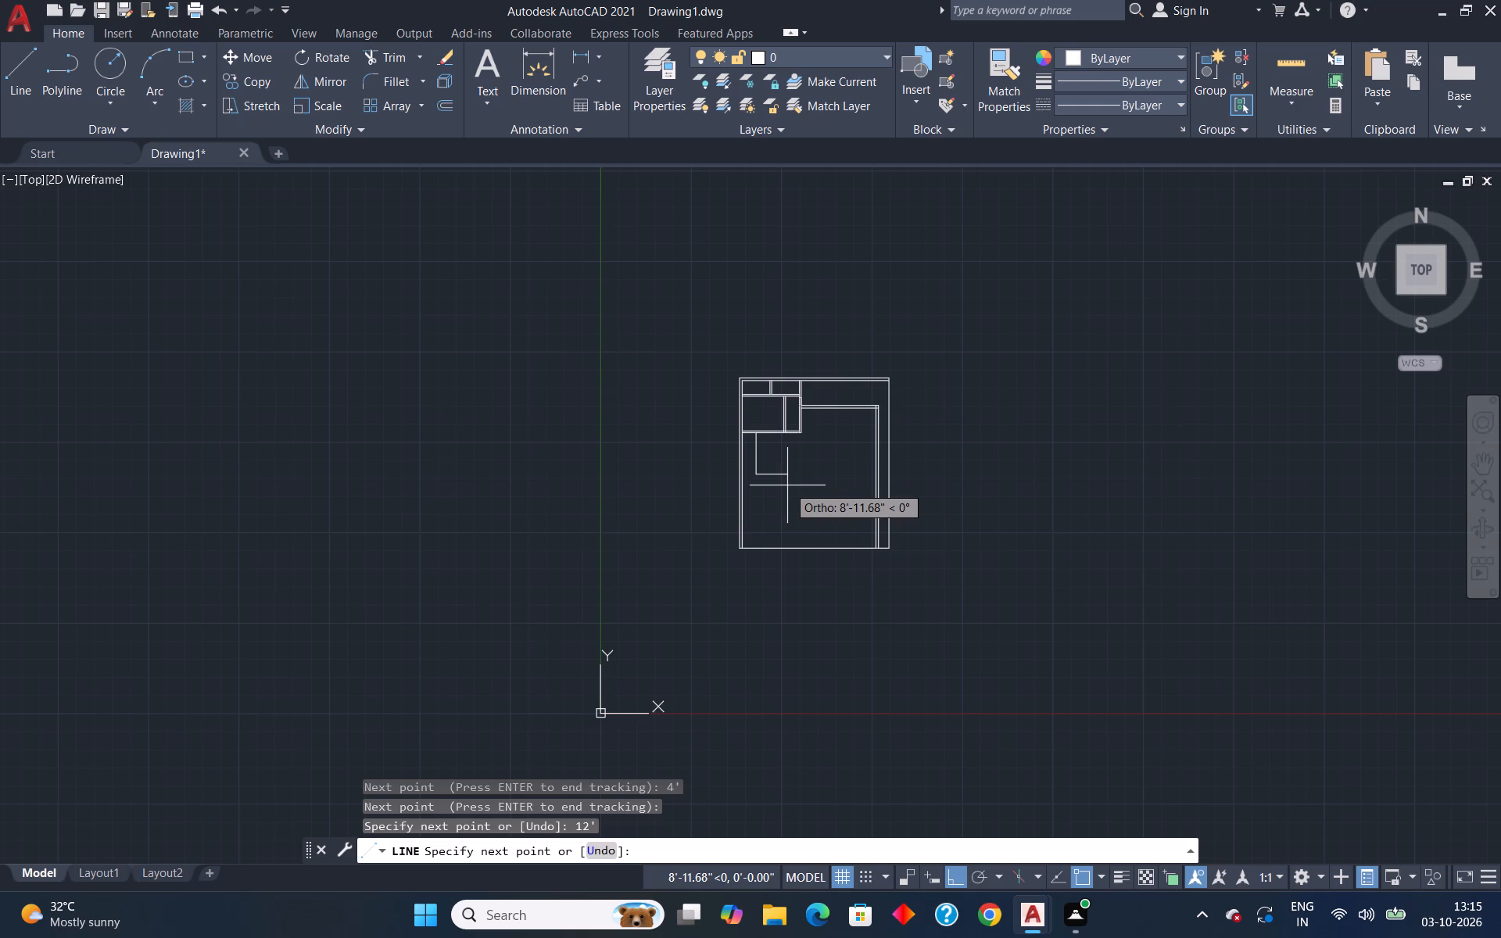
Continue the line 22'10" to the right, then straight up to the lower line of the 9" horizontal wall.
text(22)
key(apostrophe)
text(10)
key(shift+quotedbl)
key(Return)
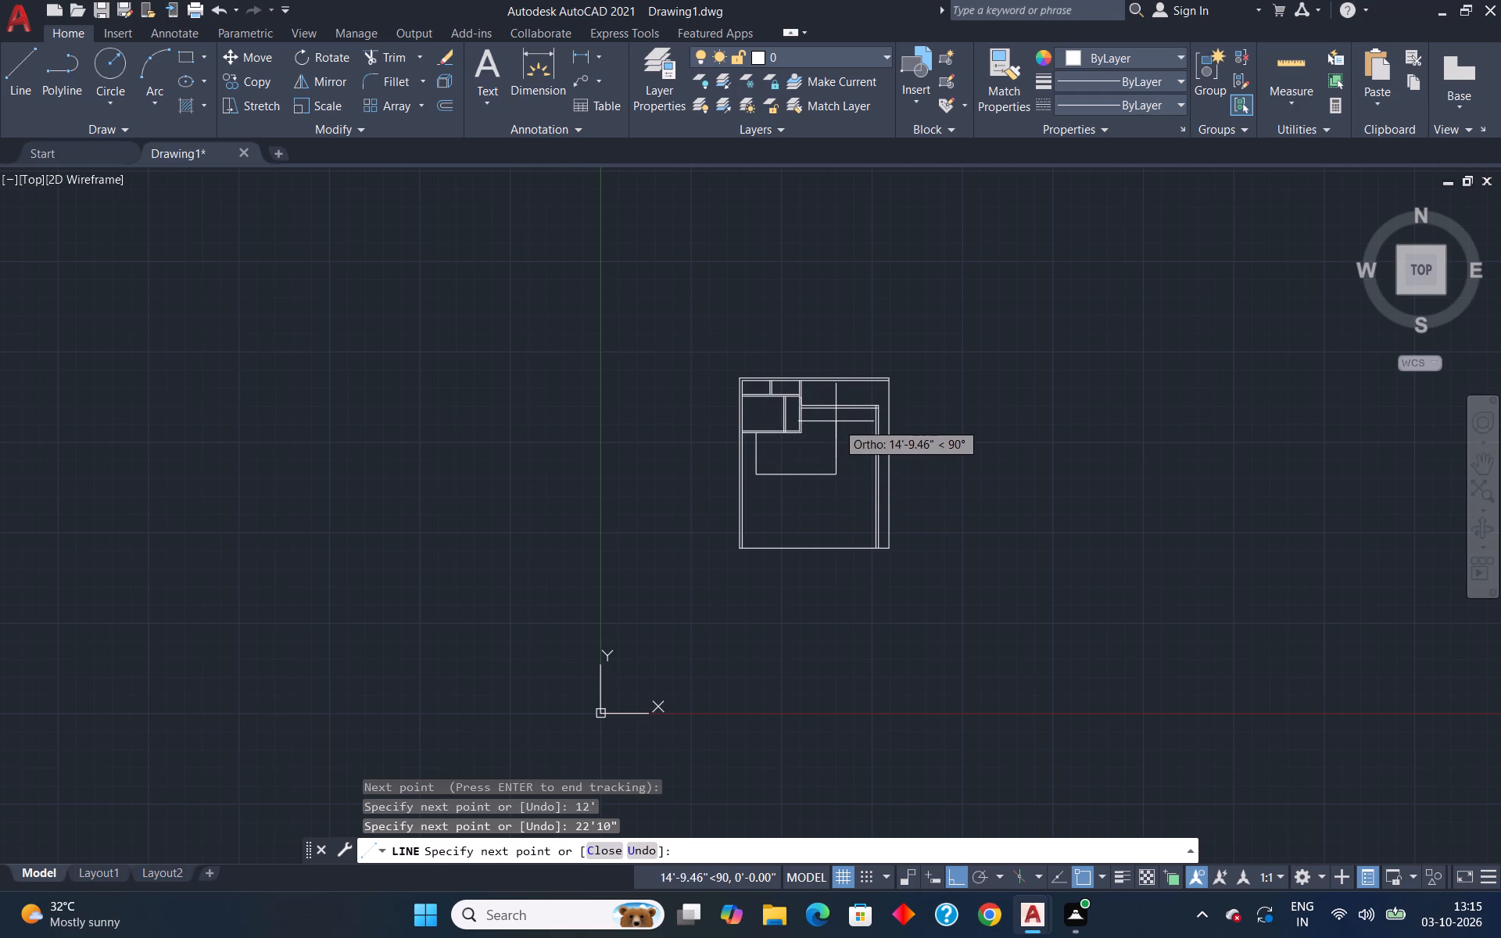
scroll(833, 414, up, 4)
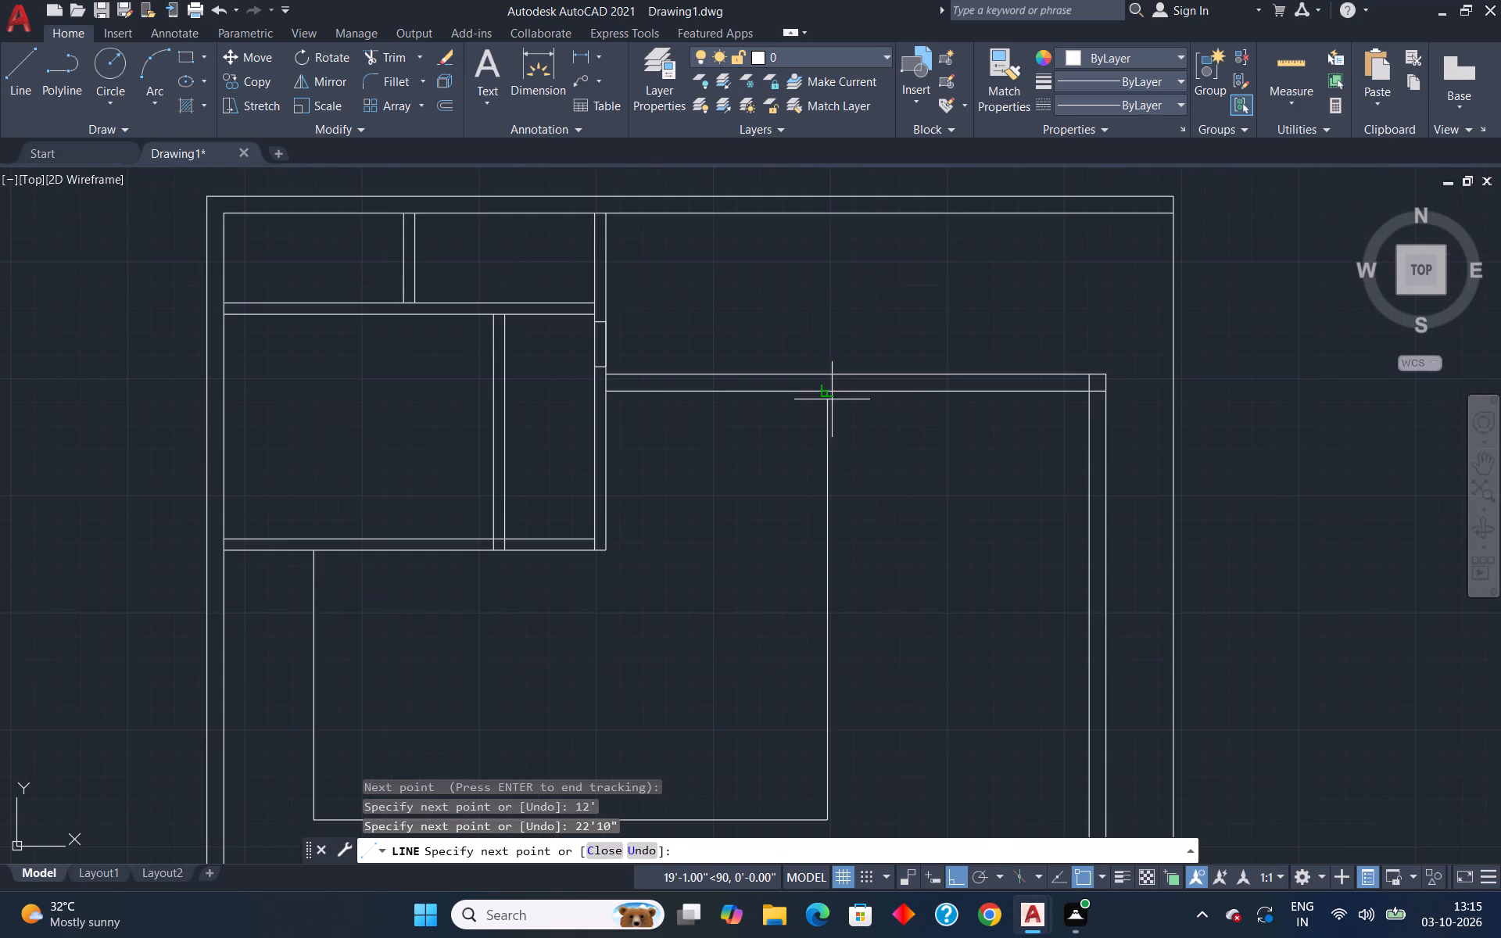
click(822, 393)
key(Escape)
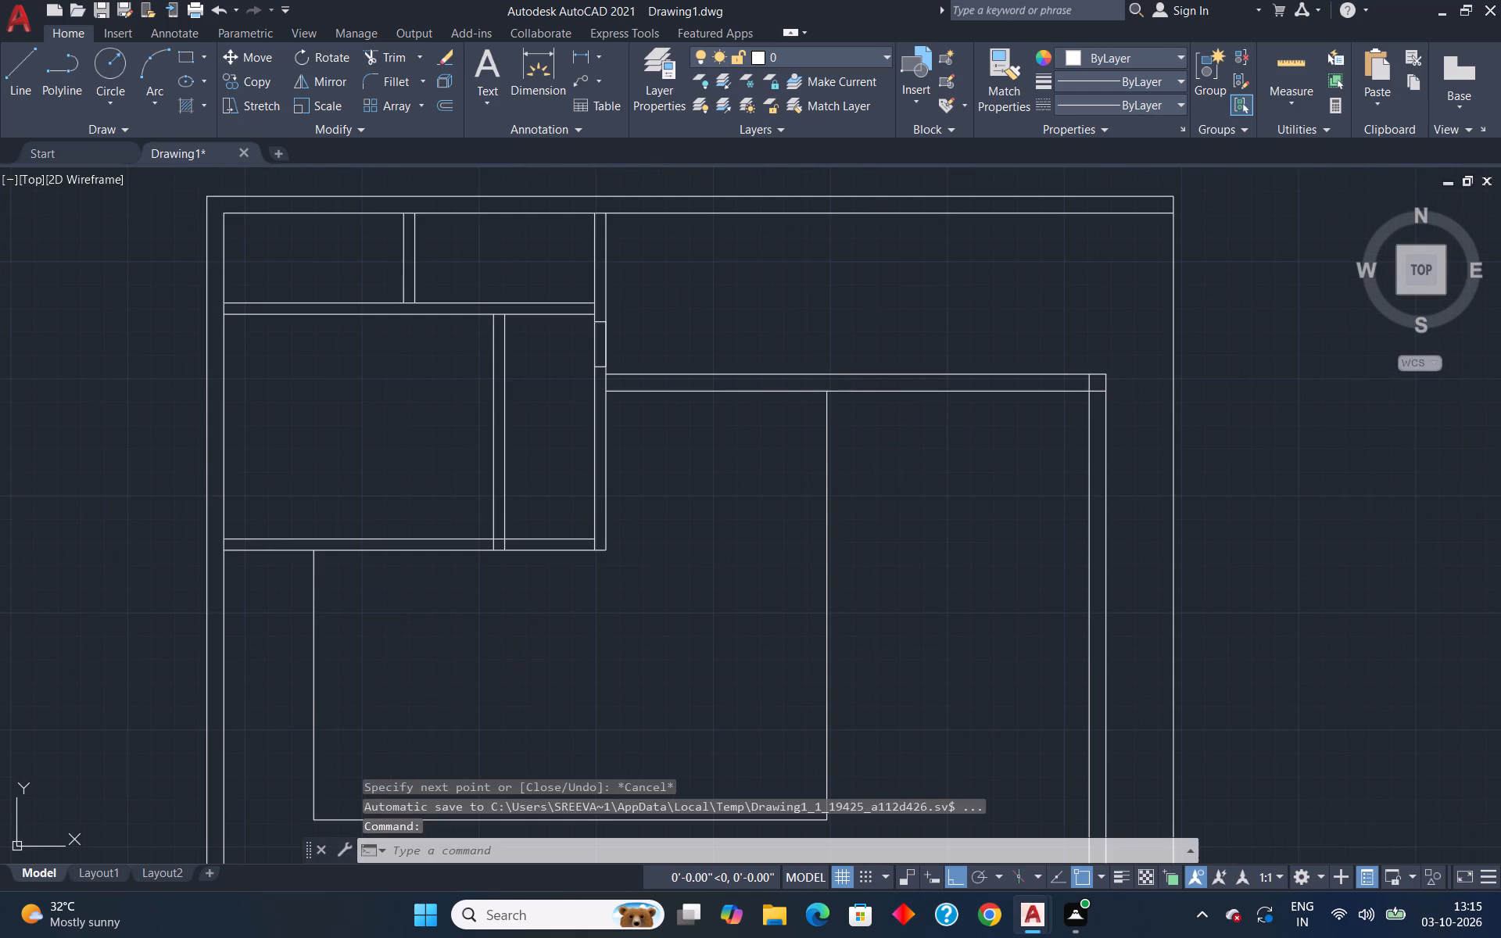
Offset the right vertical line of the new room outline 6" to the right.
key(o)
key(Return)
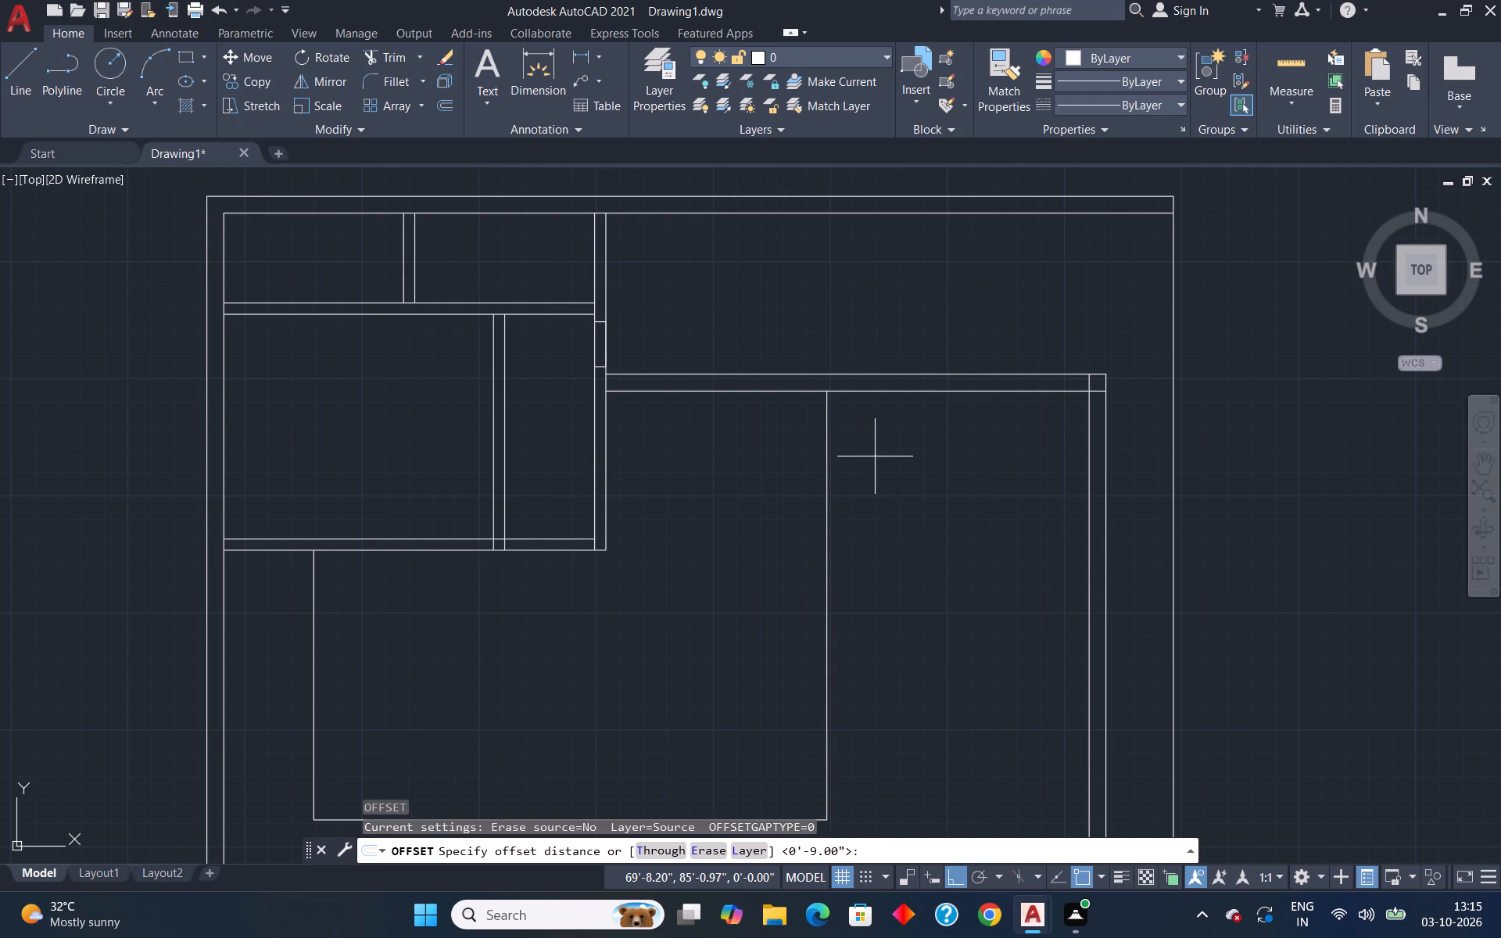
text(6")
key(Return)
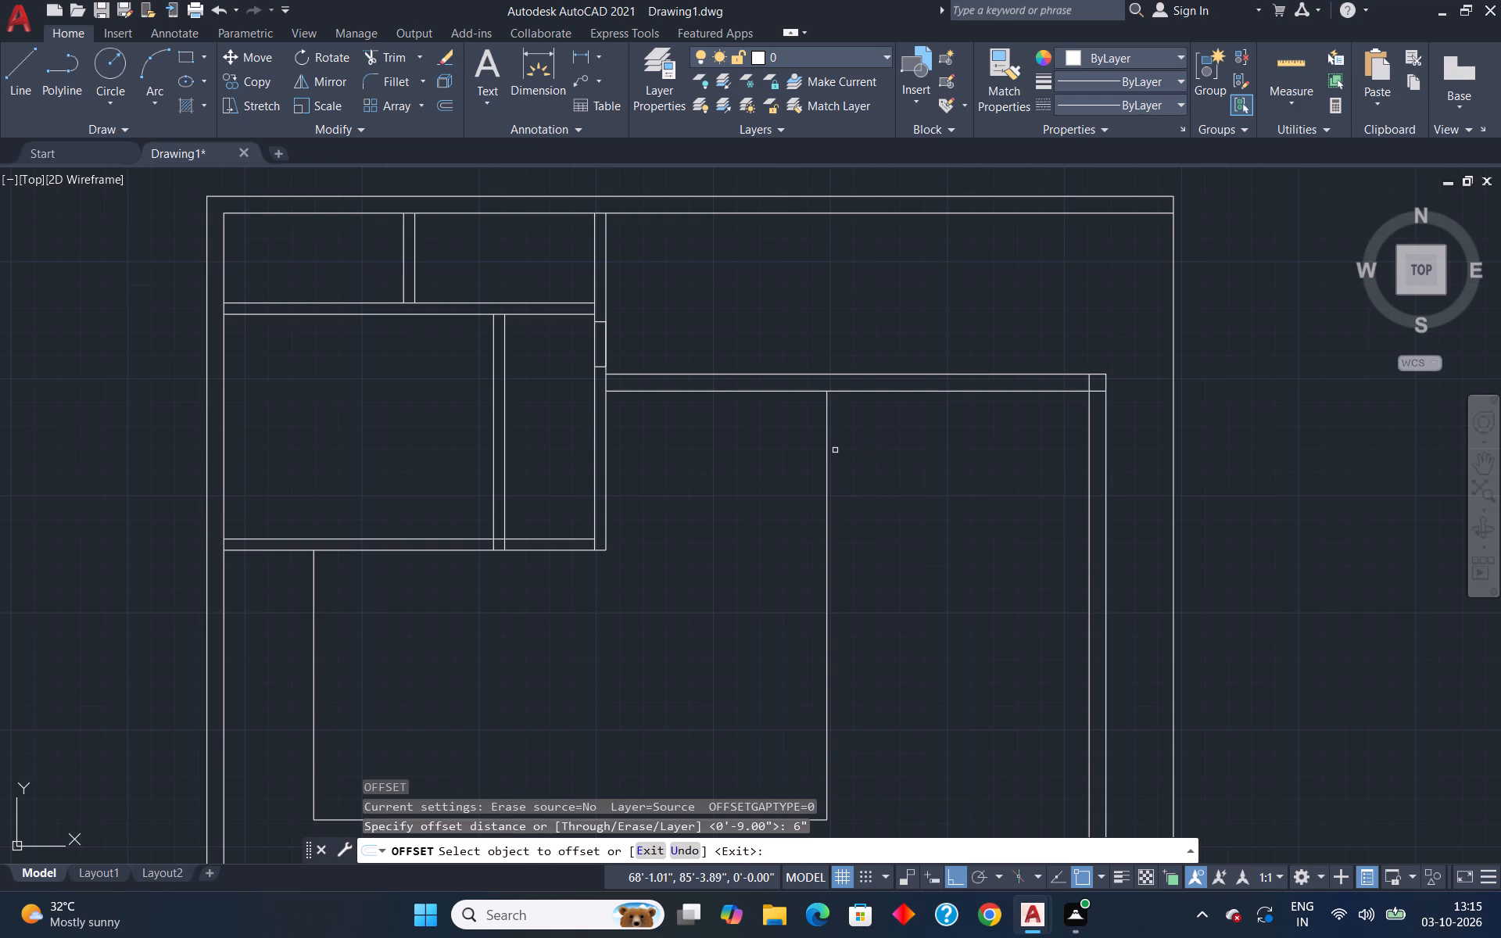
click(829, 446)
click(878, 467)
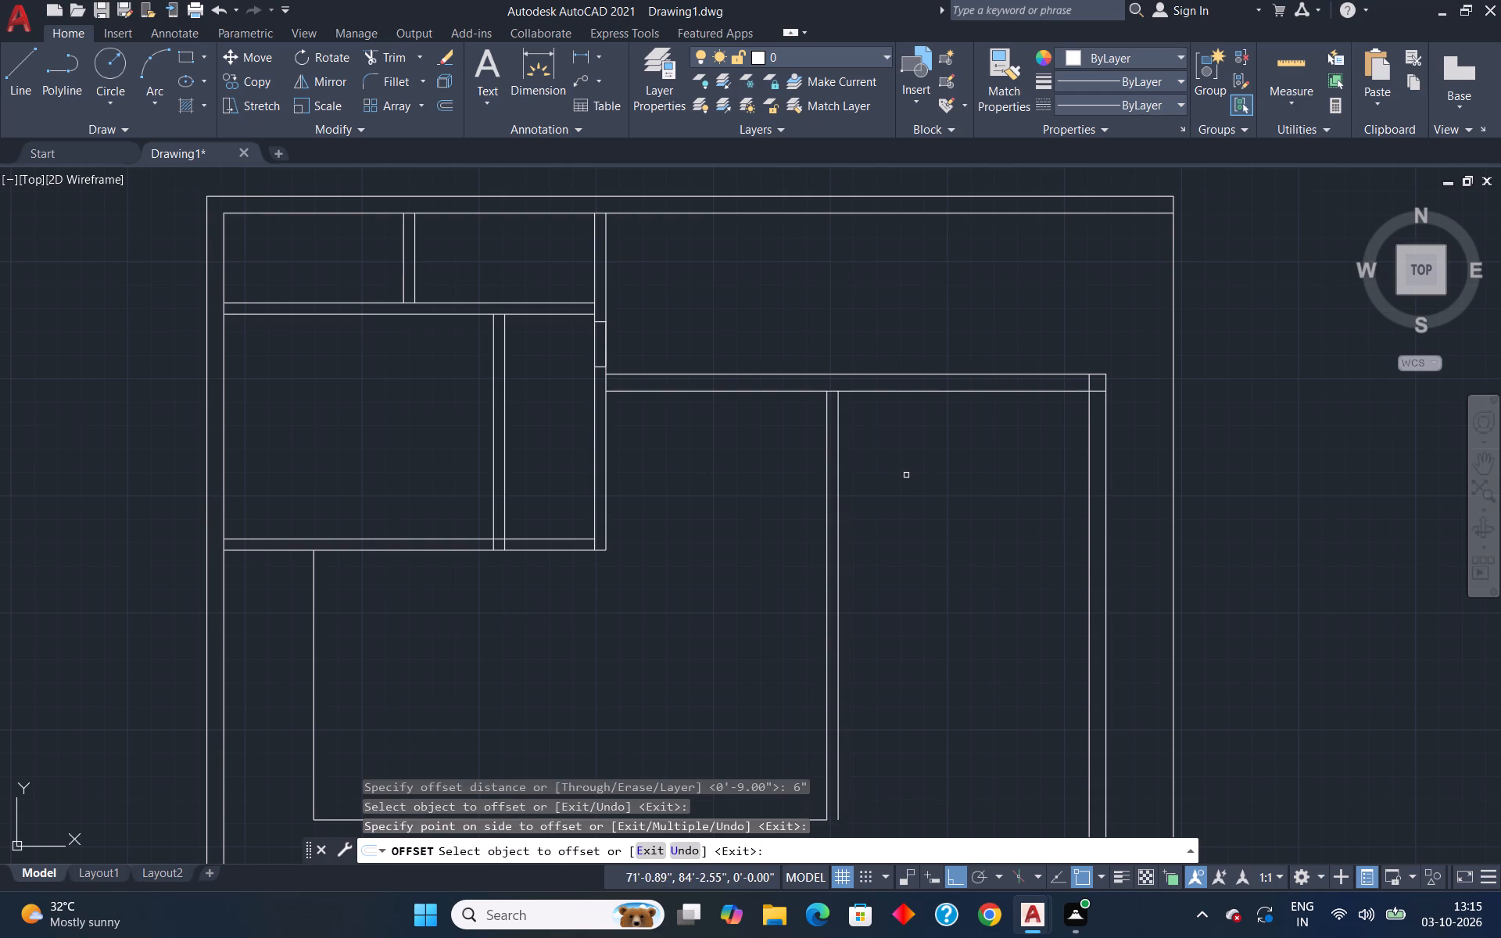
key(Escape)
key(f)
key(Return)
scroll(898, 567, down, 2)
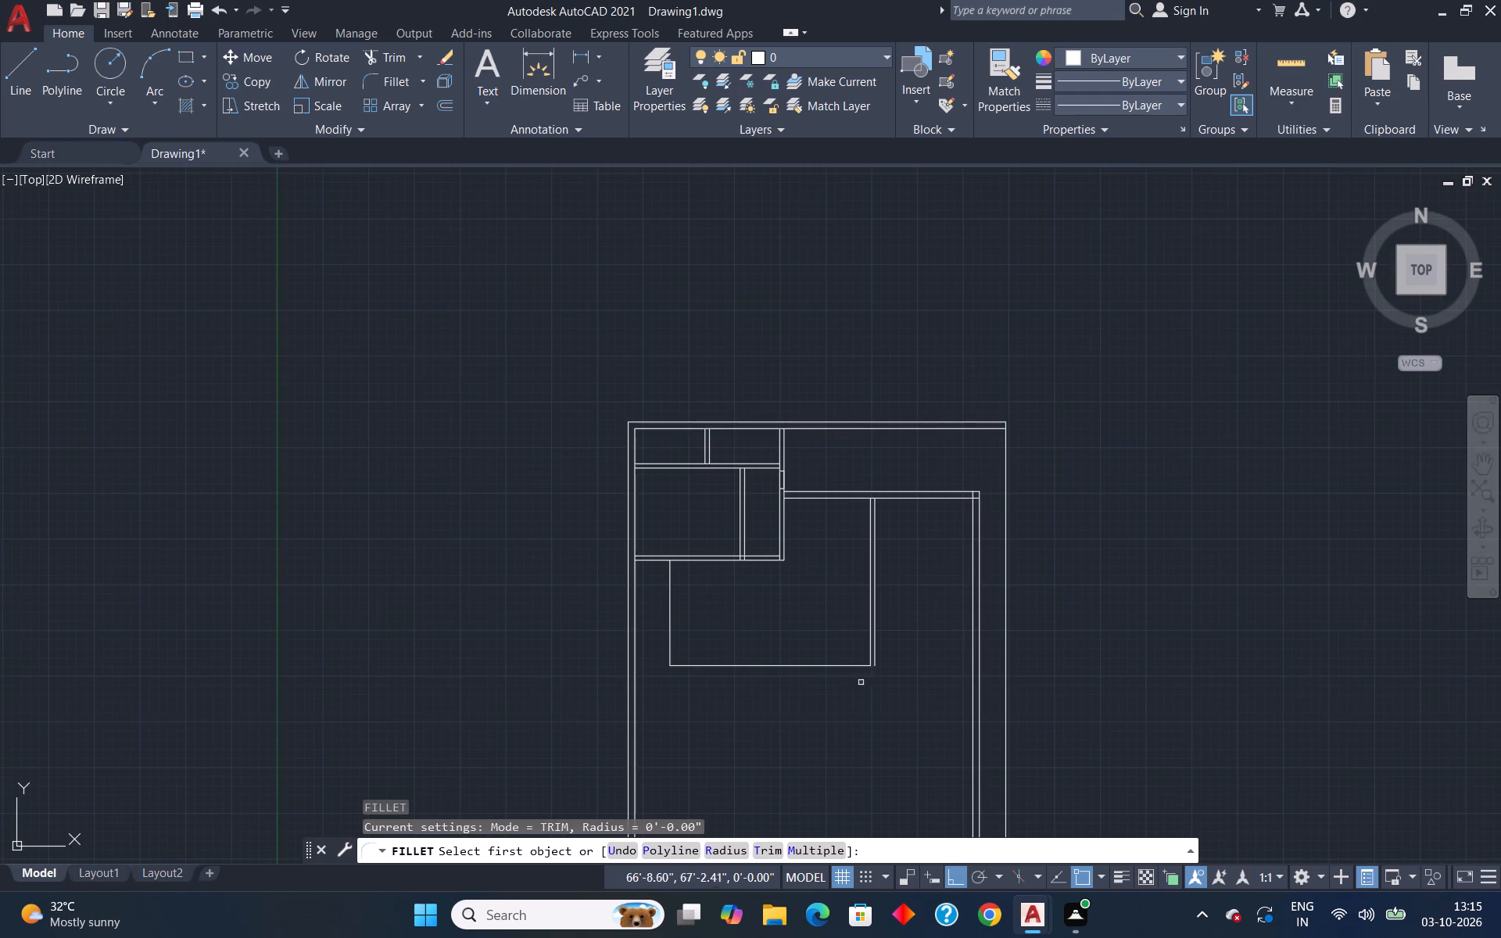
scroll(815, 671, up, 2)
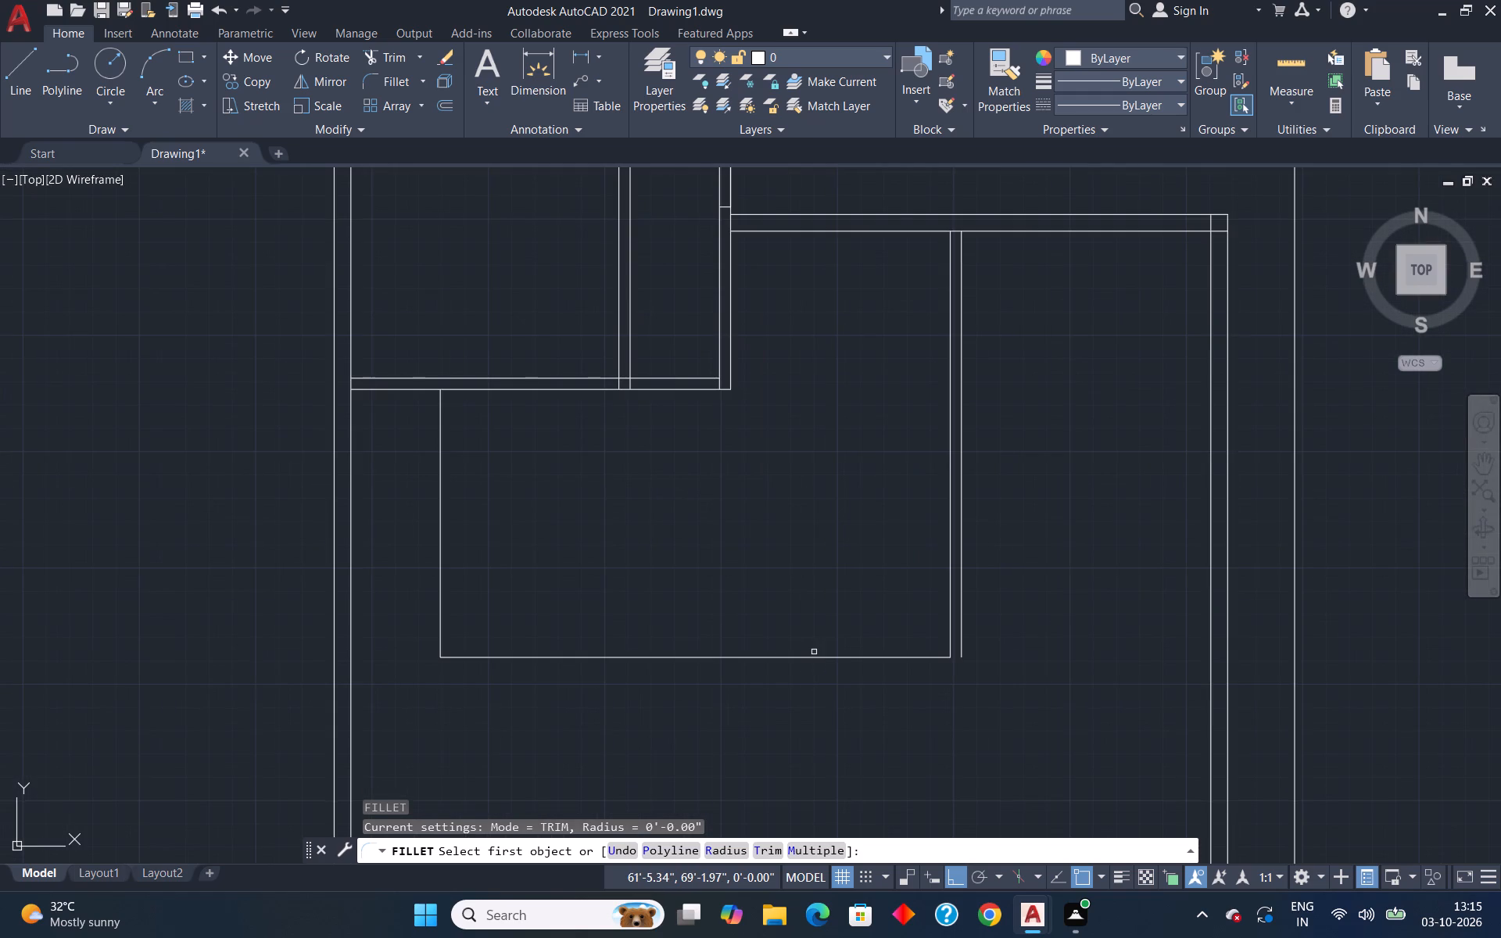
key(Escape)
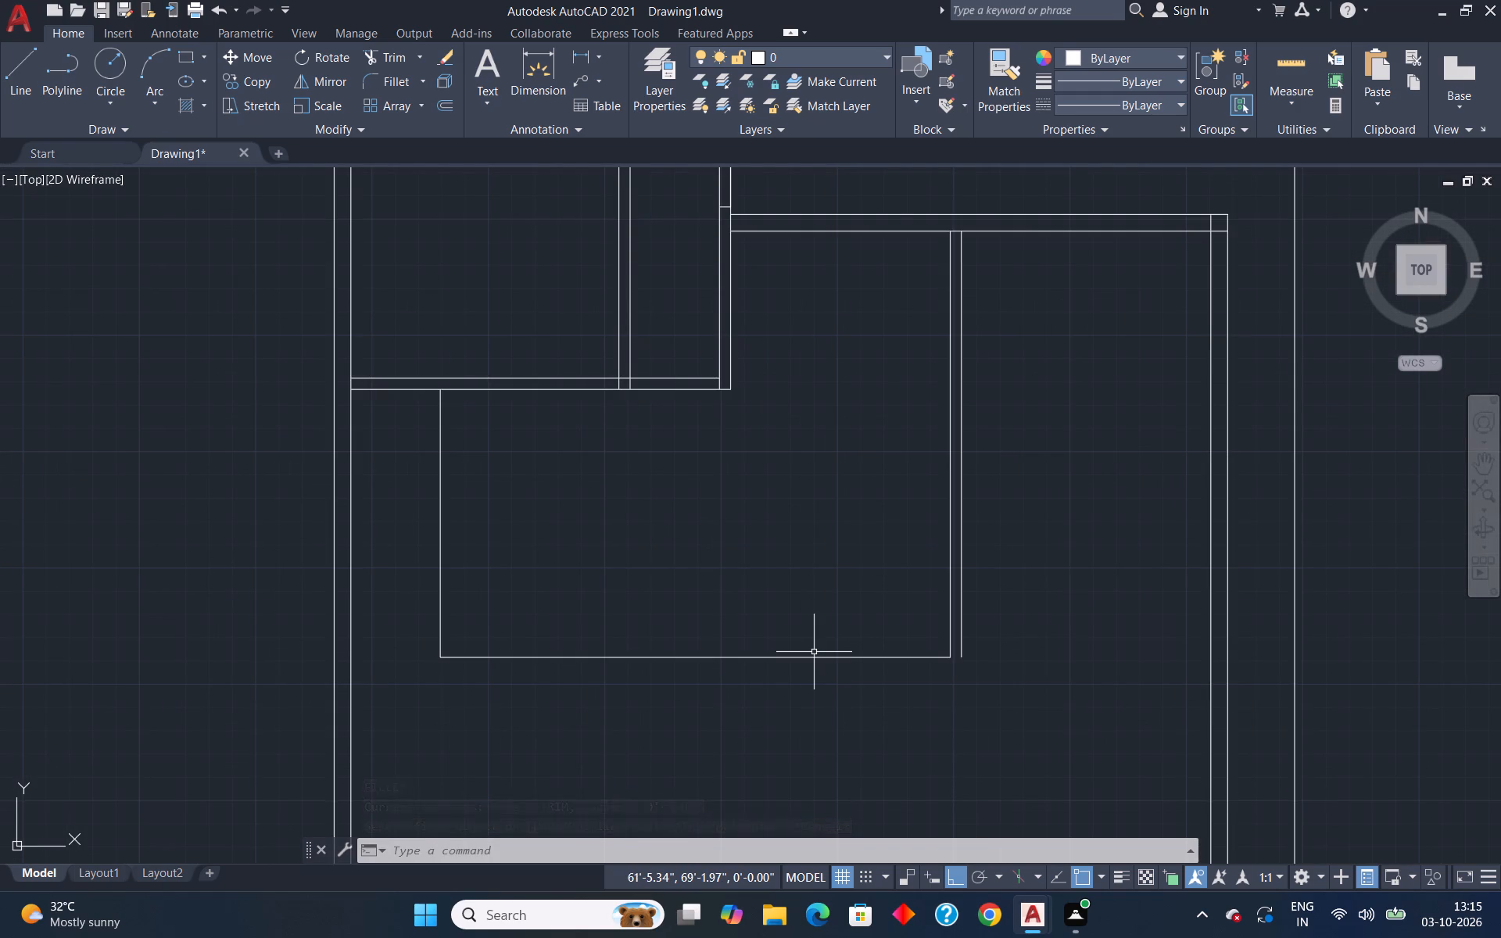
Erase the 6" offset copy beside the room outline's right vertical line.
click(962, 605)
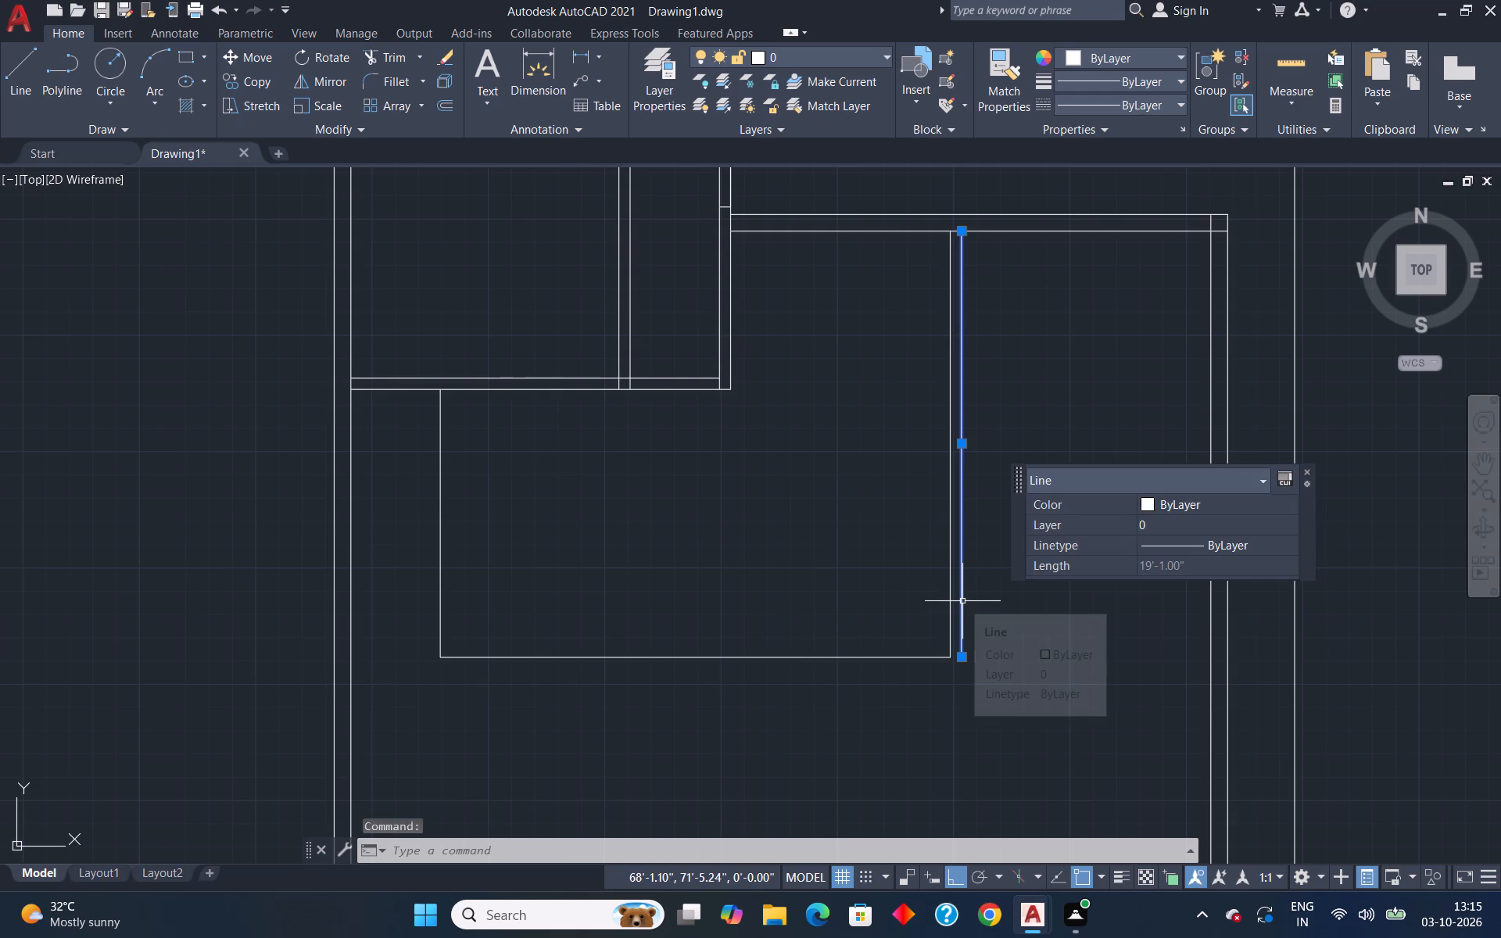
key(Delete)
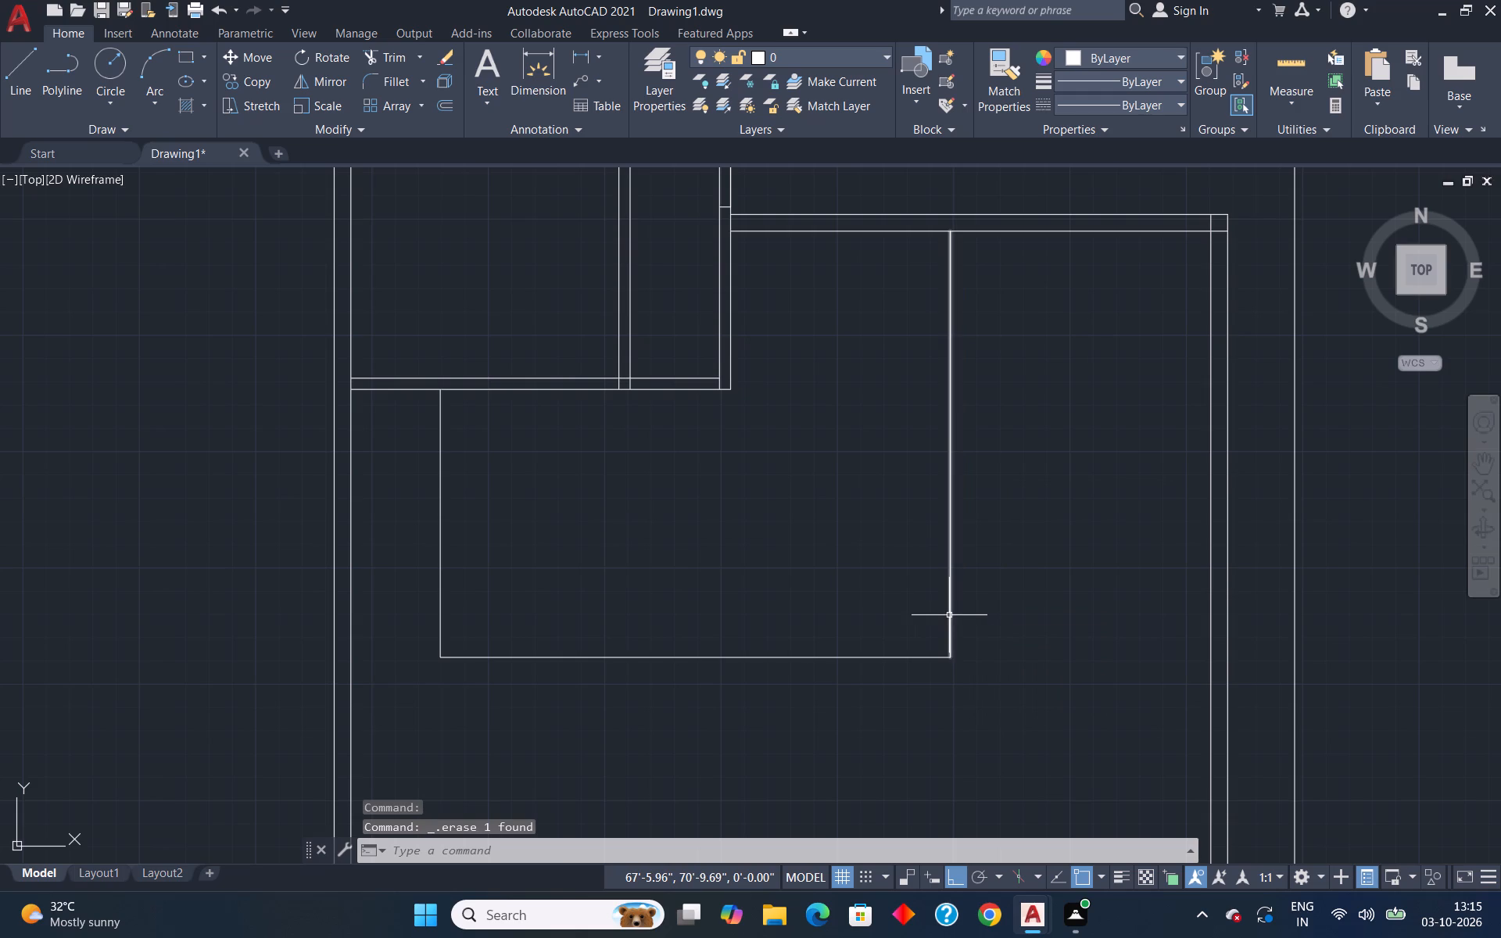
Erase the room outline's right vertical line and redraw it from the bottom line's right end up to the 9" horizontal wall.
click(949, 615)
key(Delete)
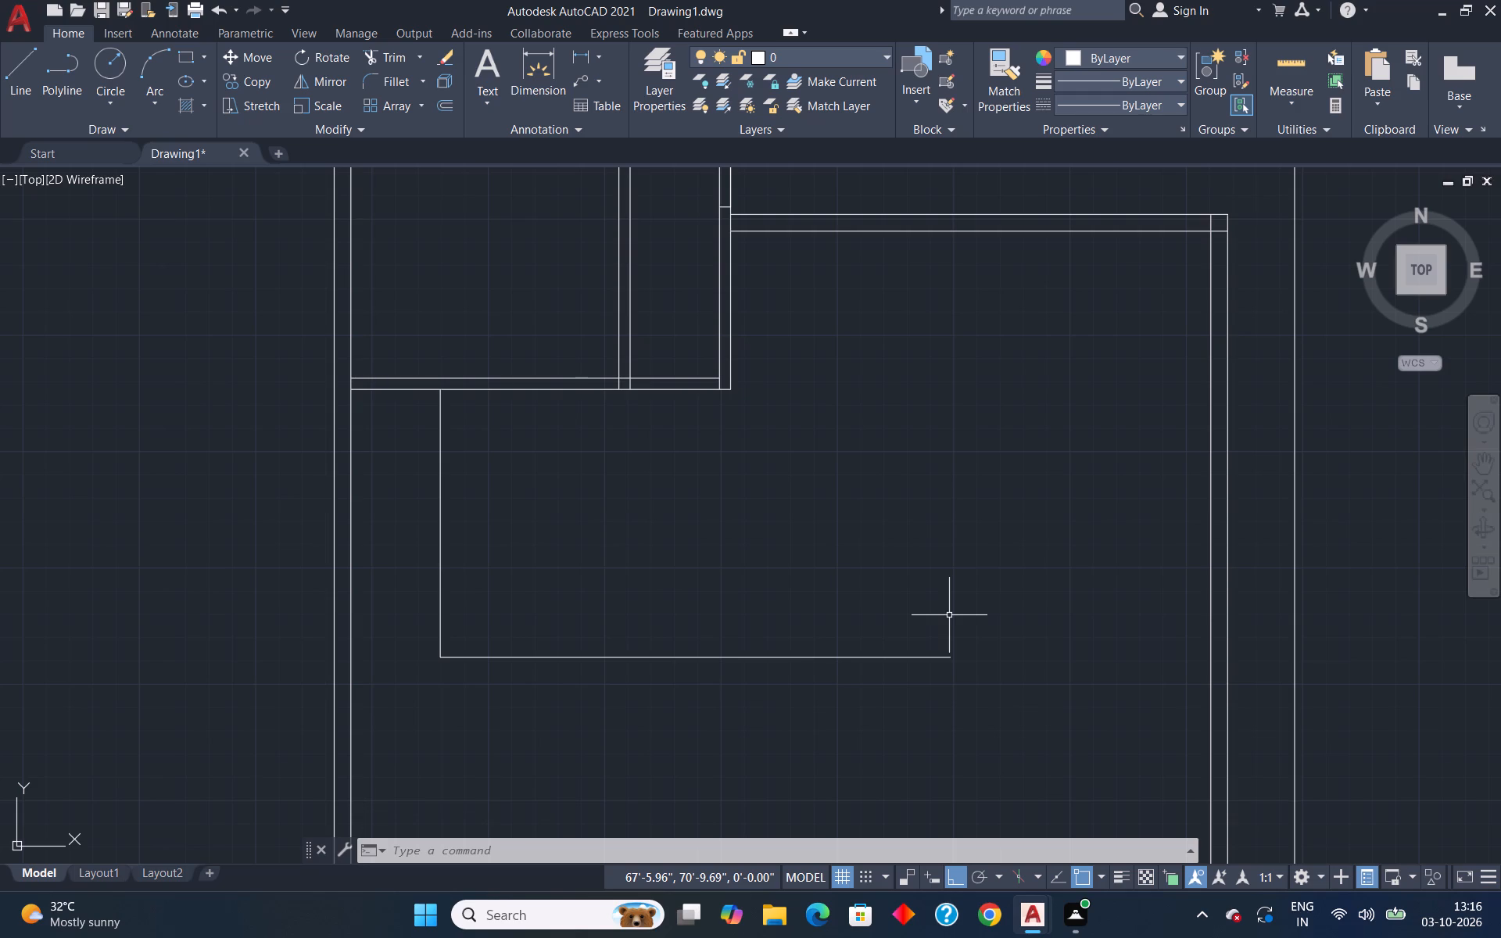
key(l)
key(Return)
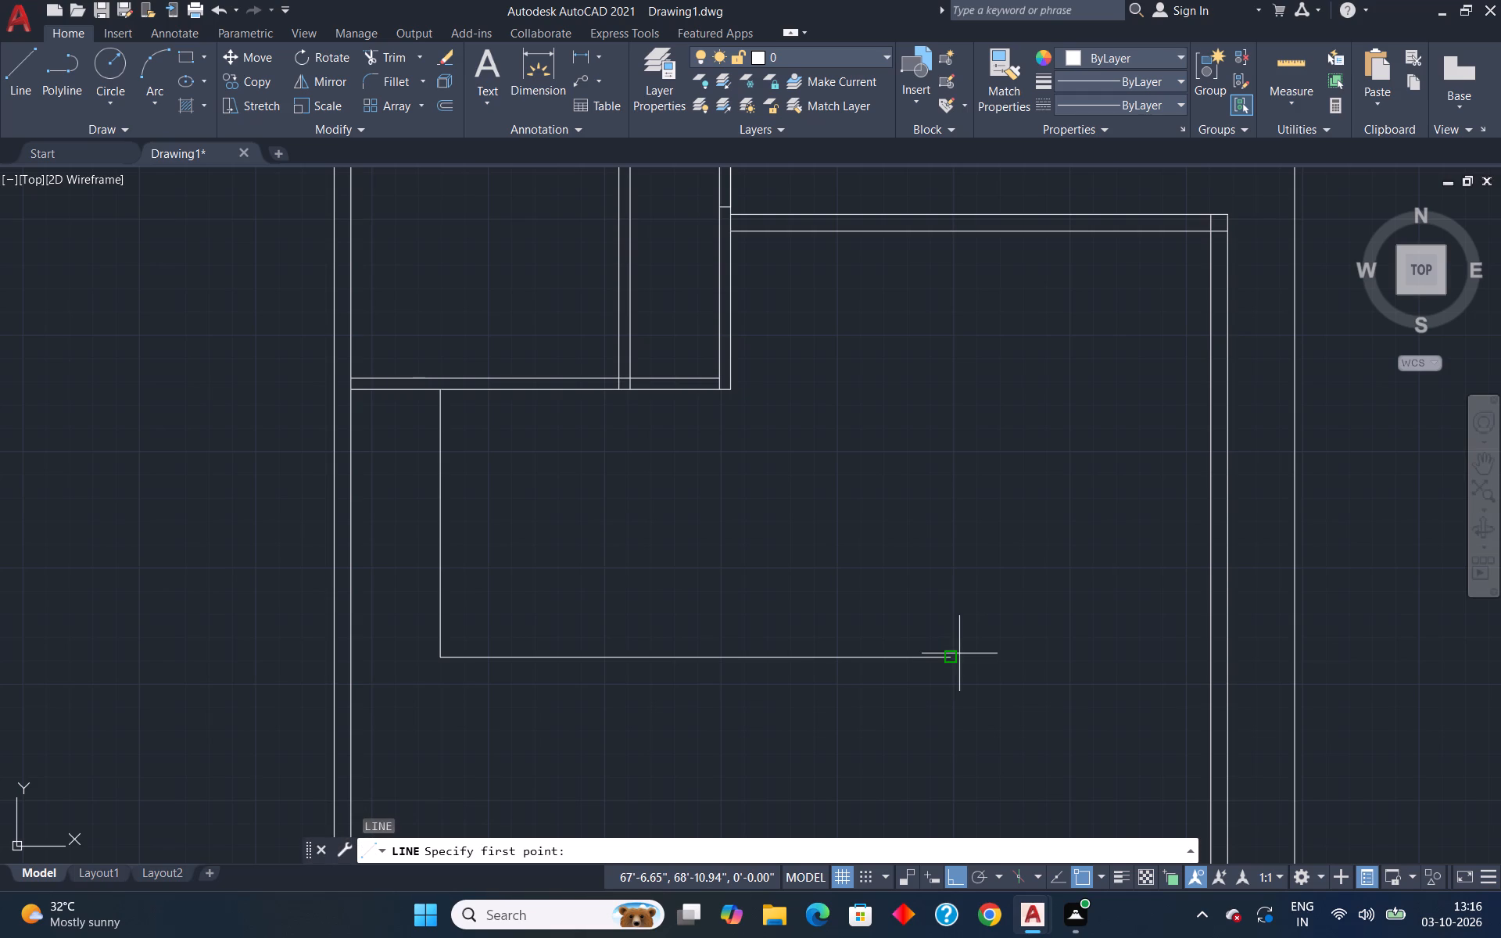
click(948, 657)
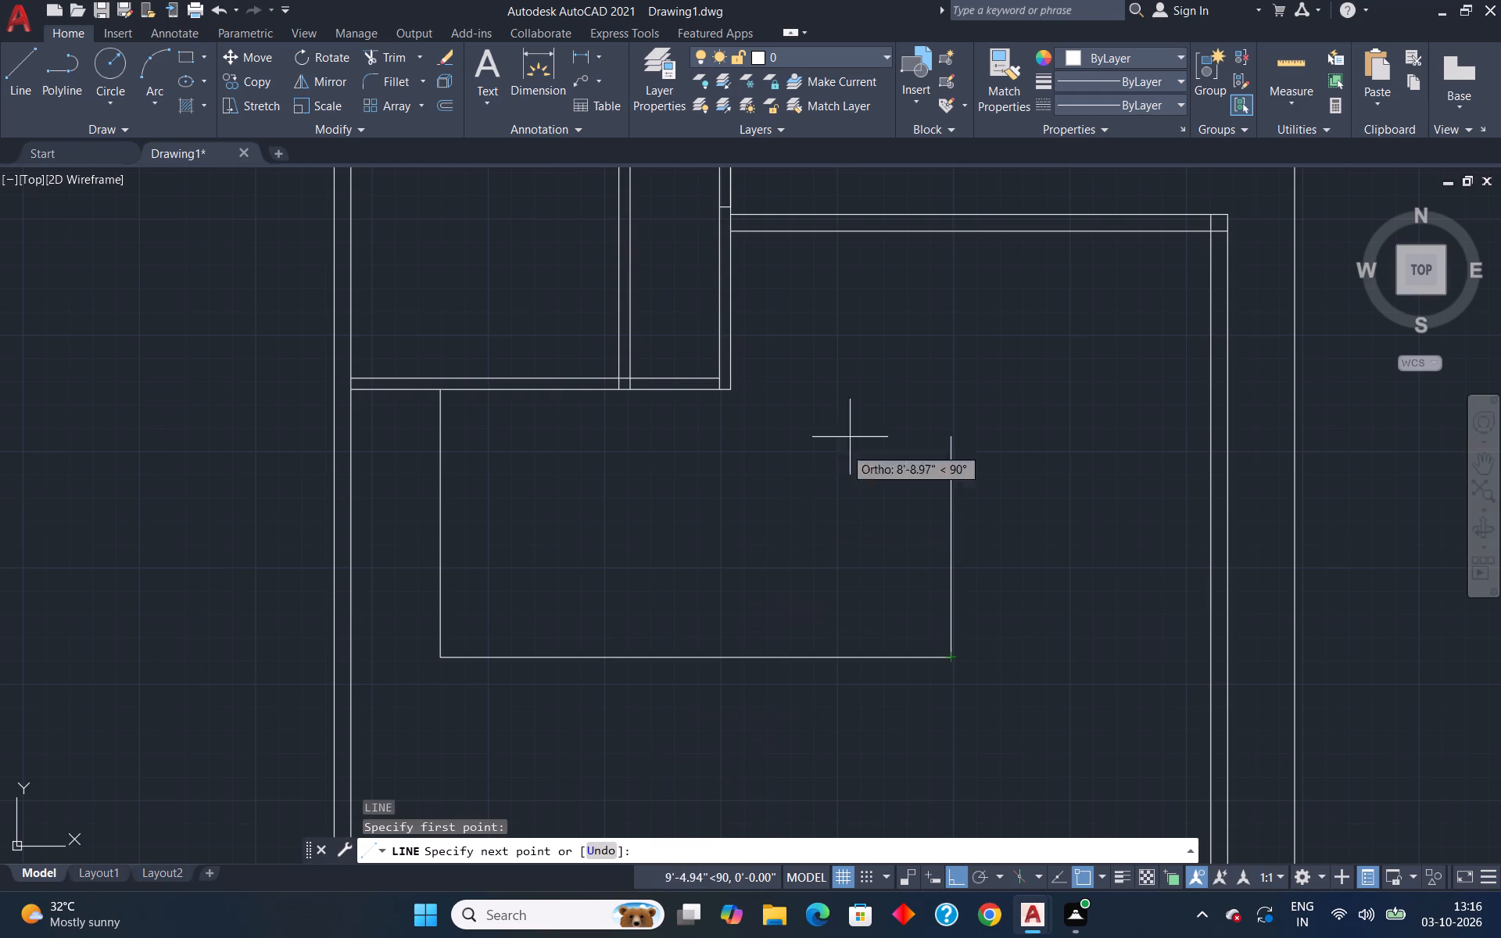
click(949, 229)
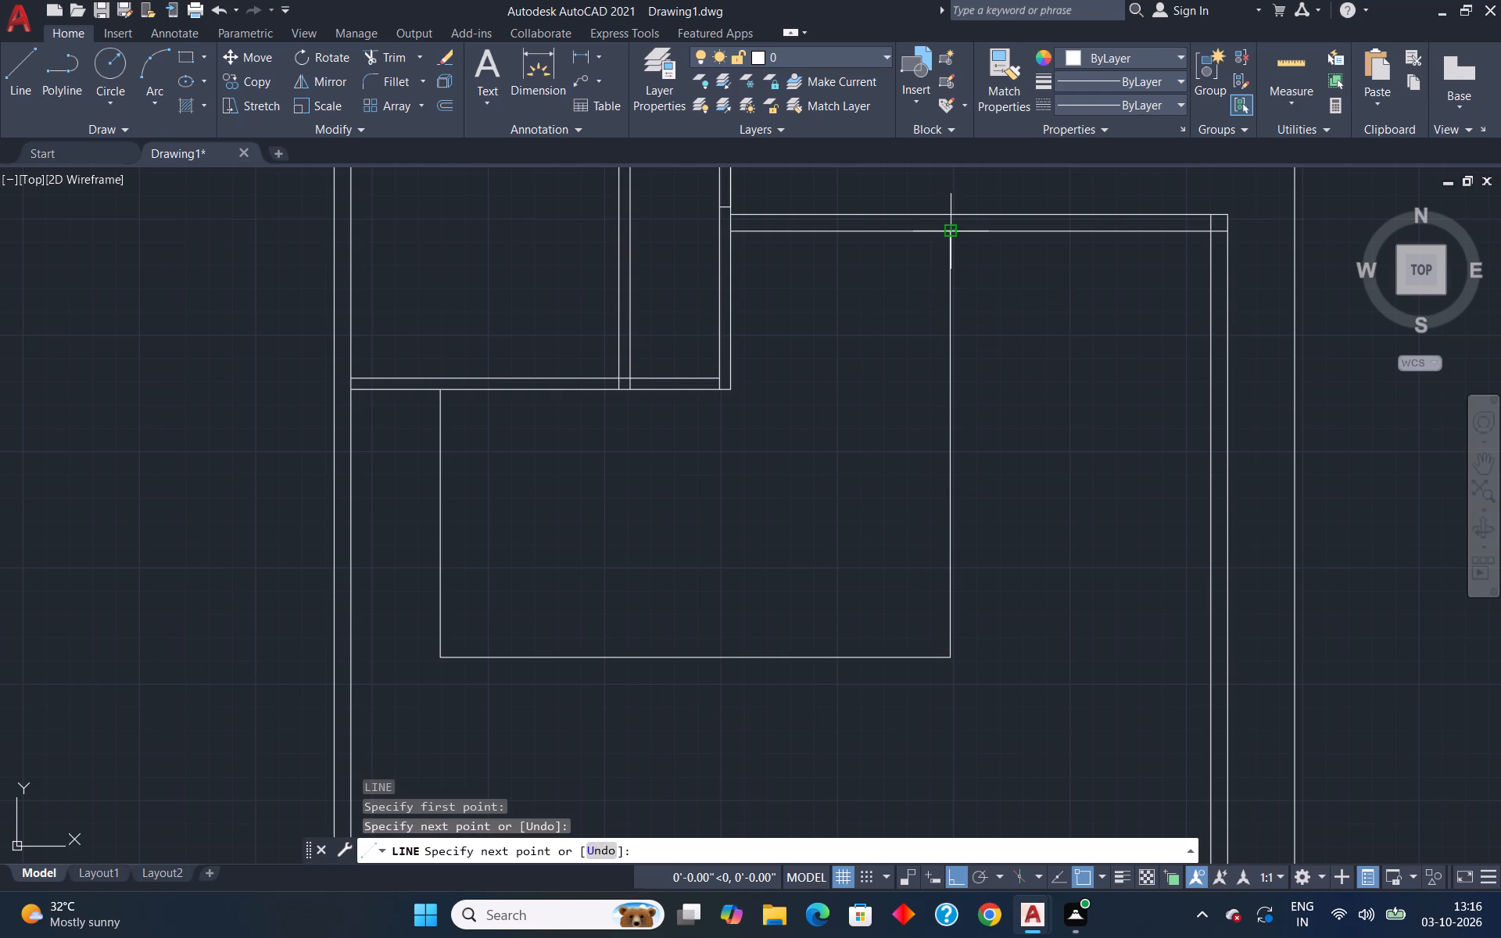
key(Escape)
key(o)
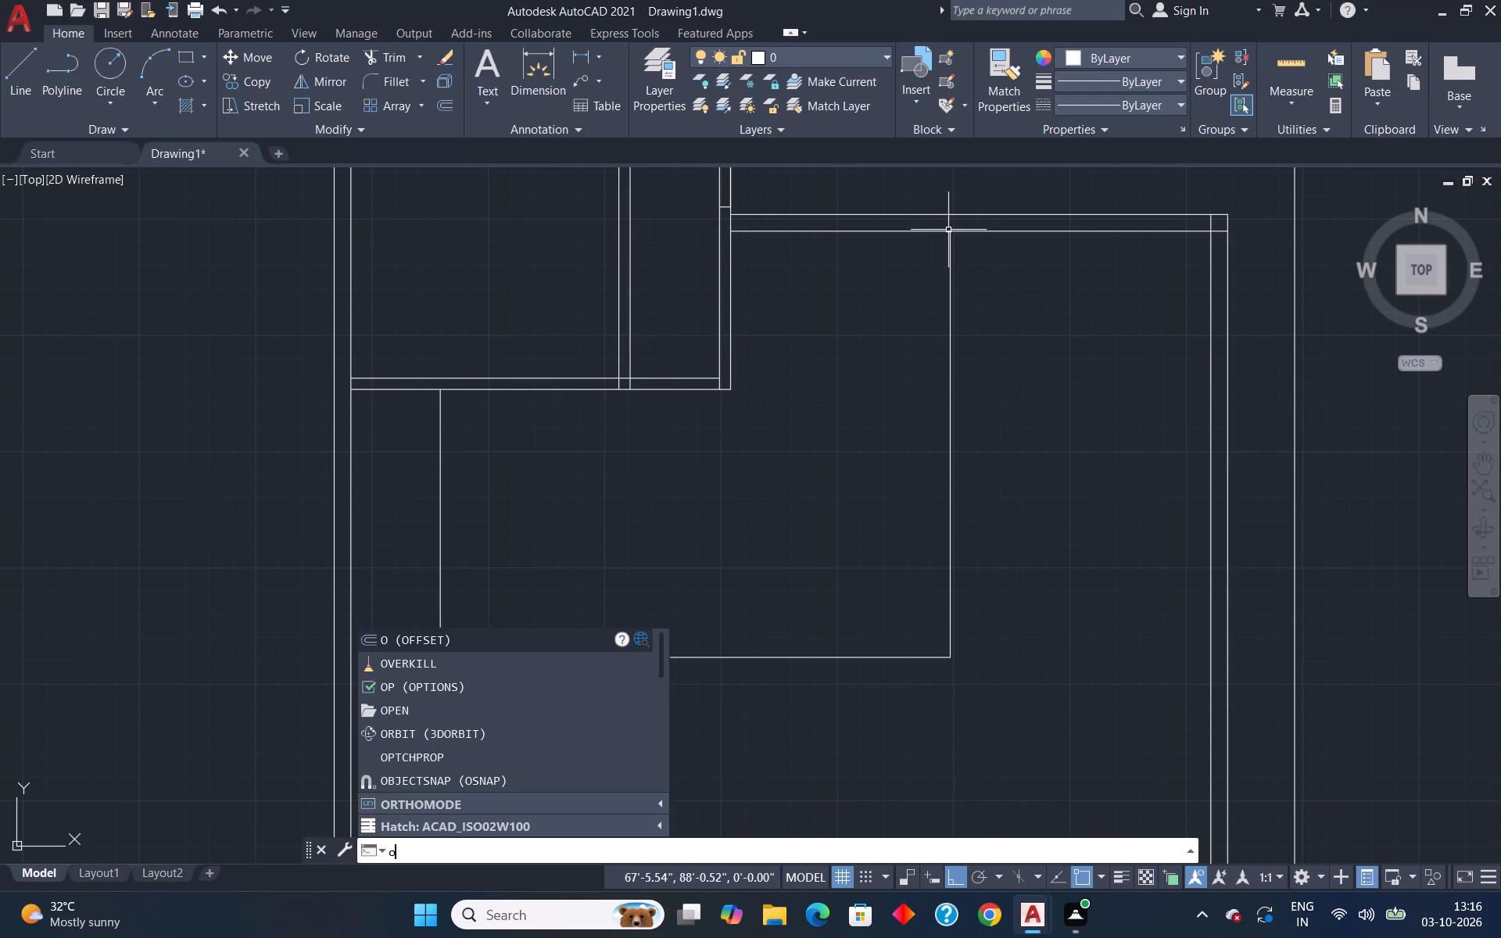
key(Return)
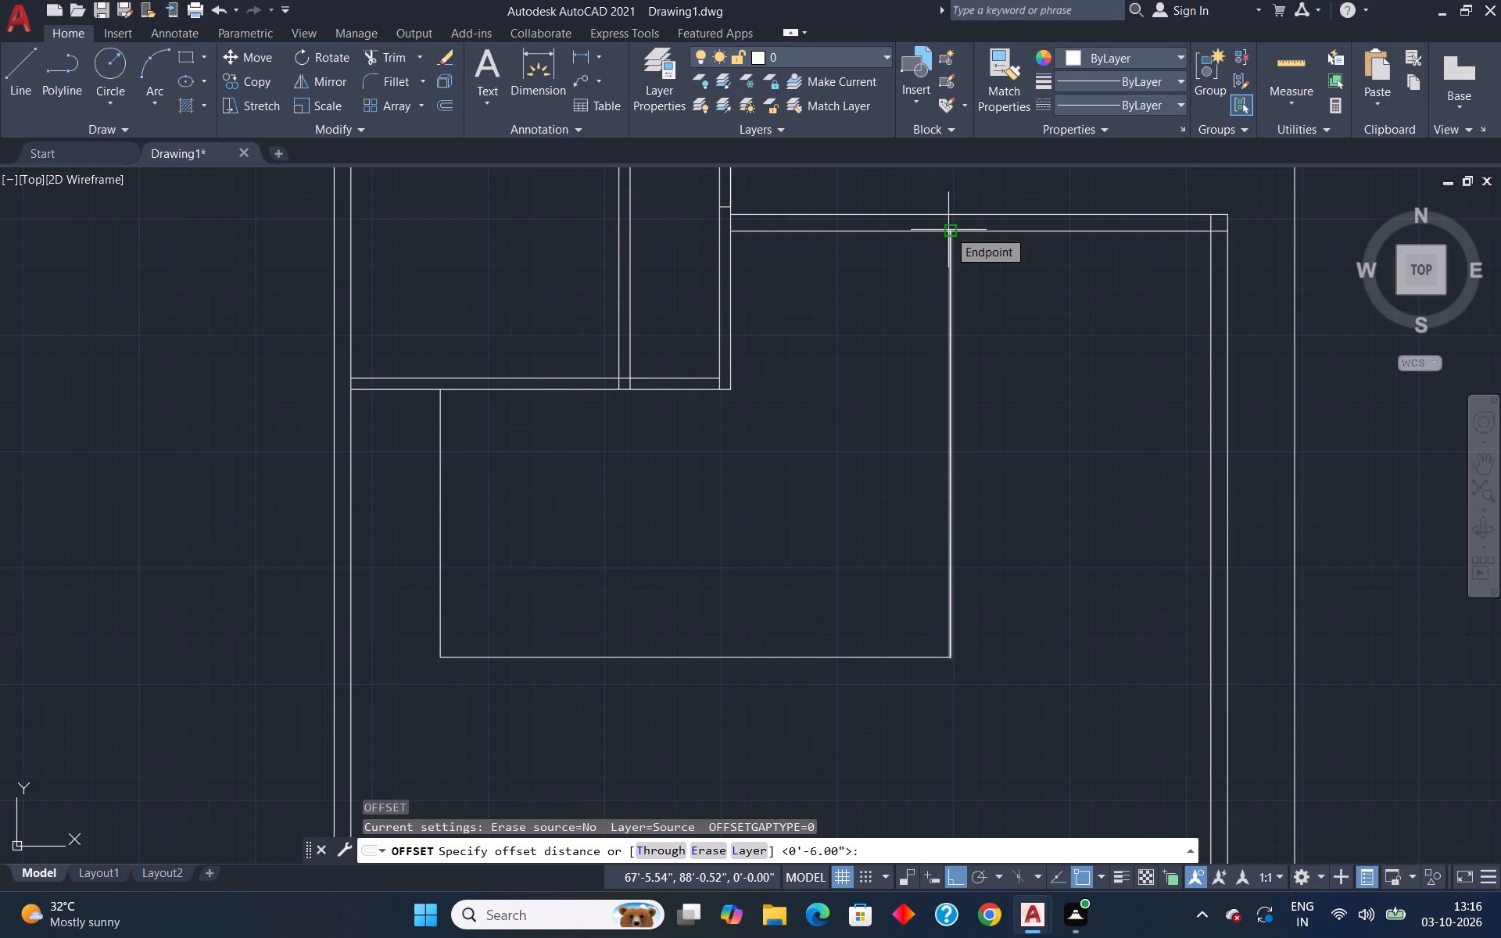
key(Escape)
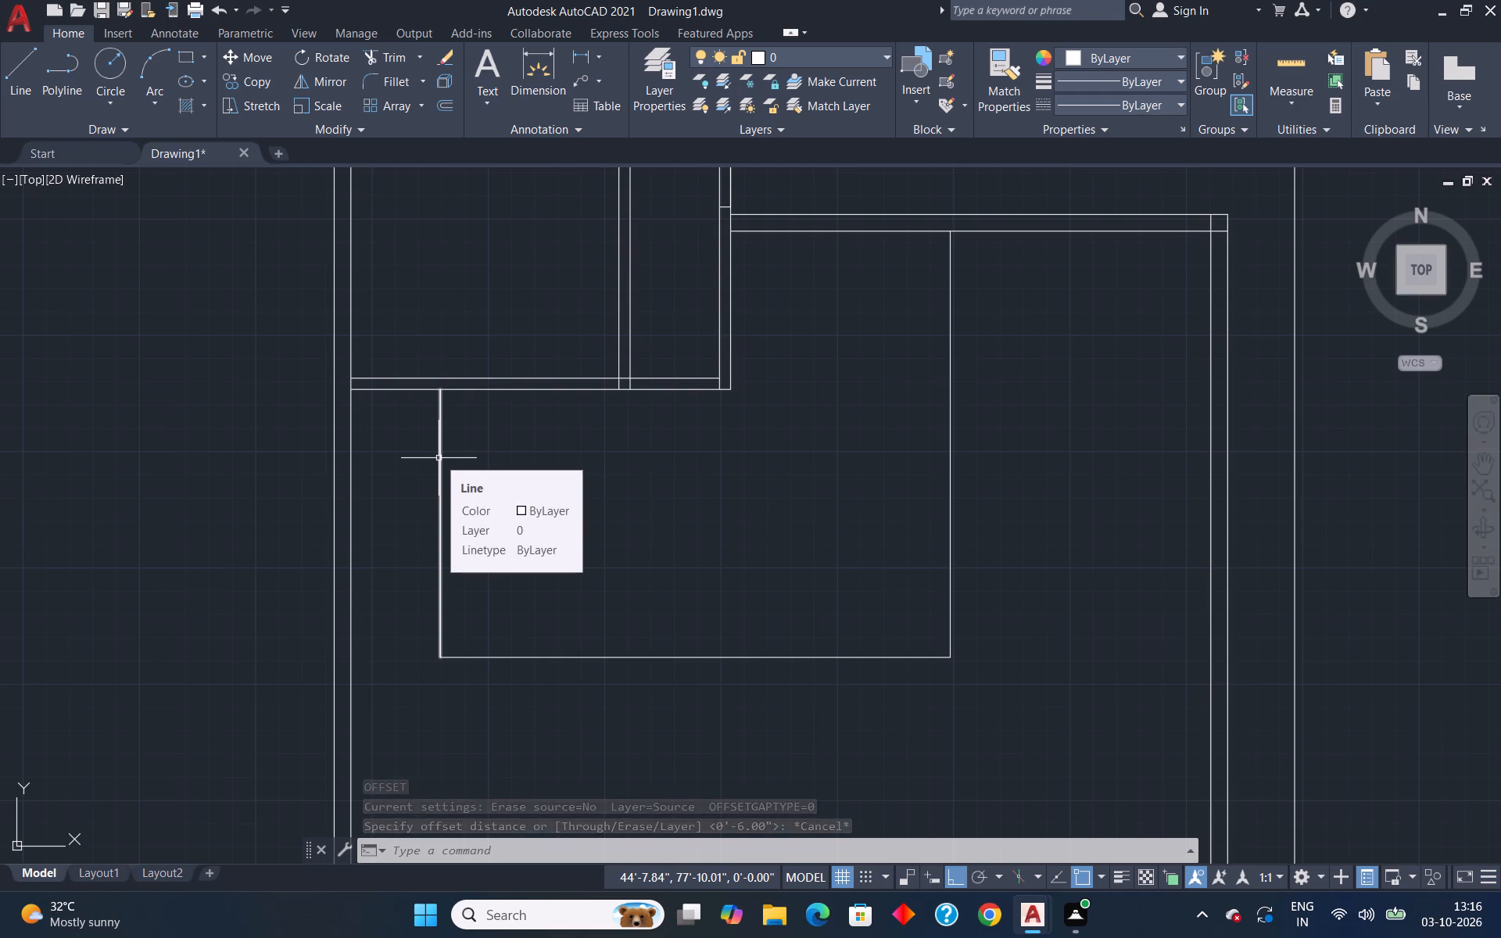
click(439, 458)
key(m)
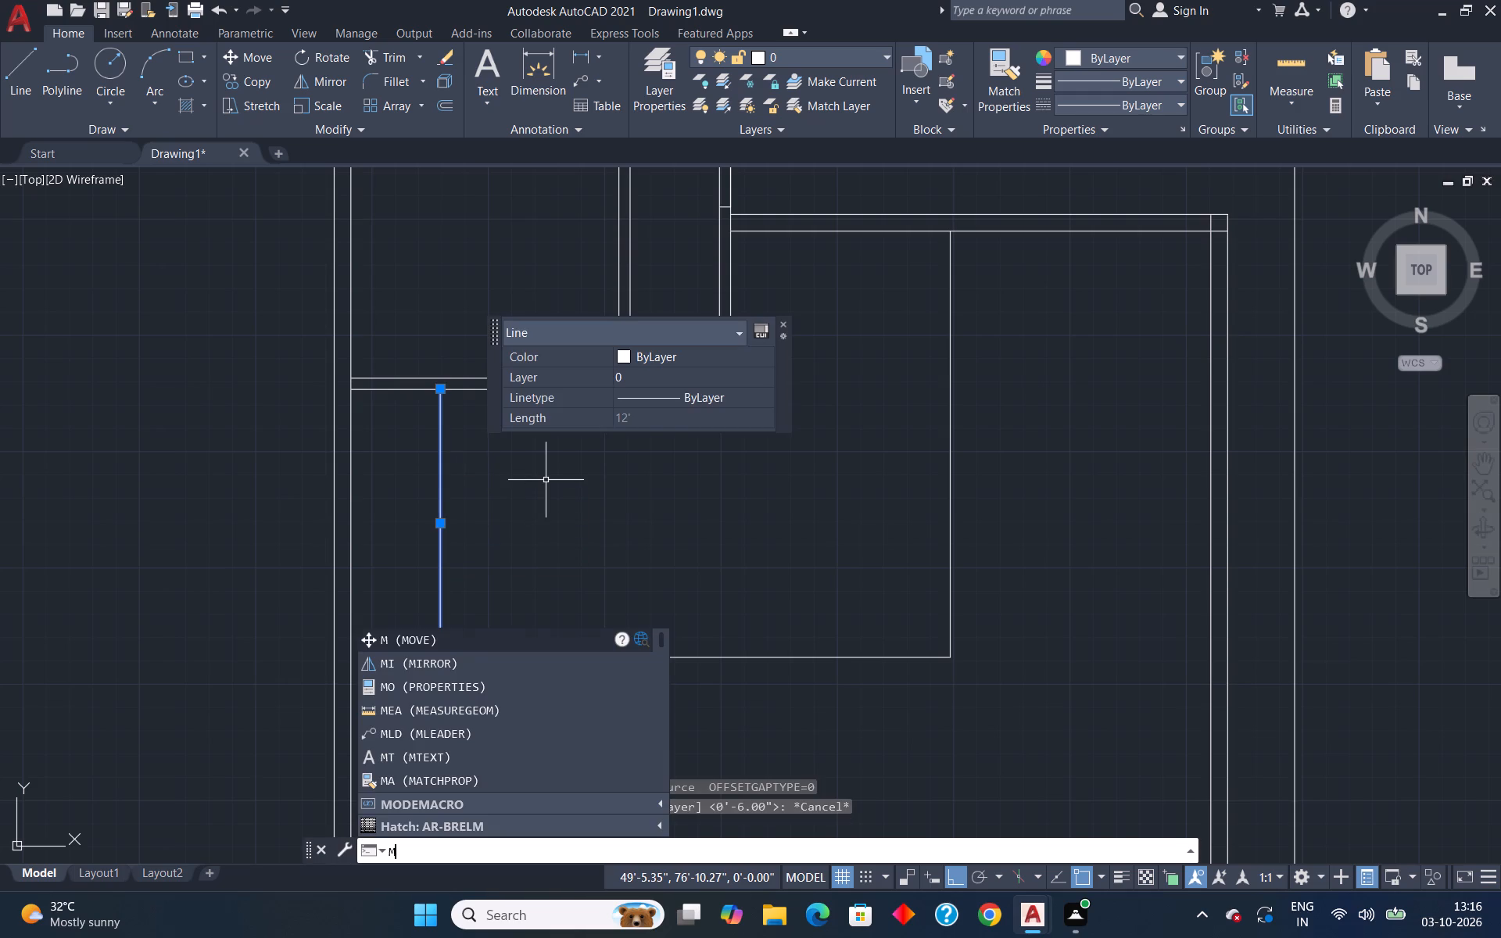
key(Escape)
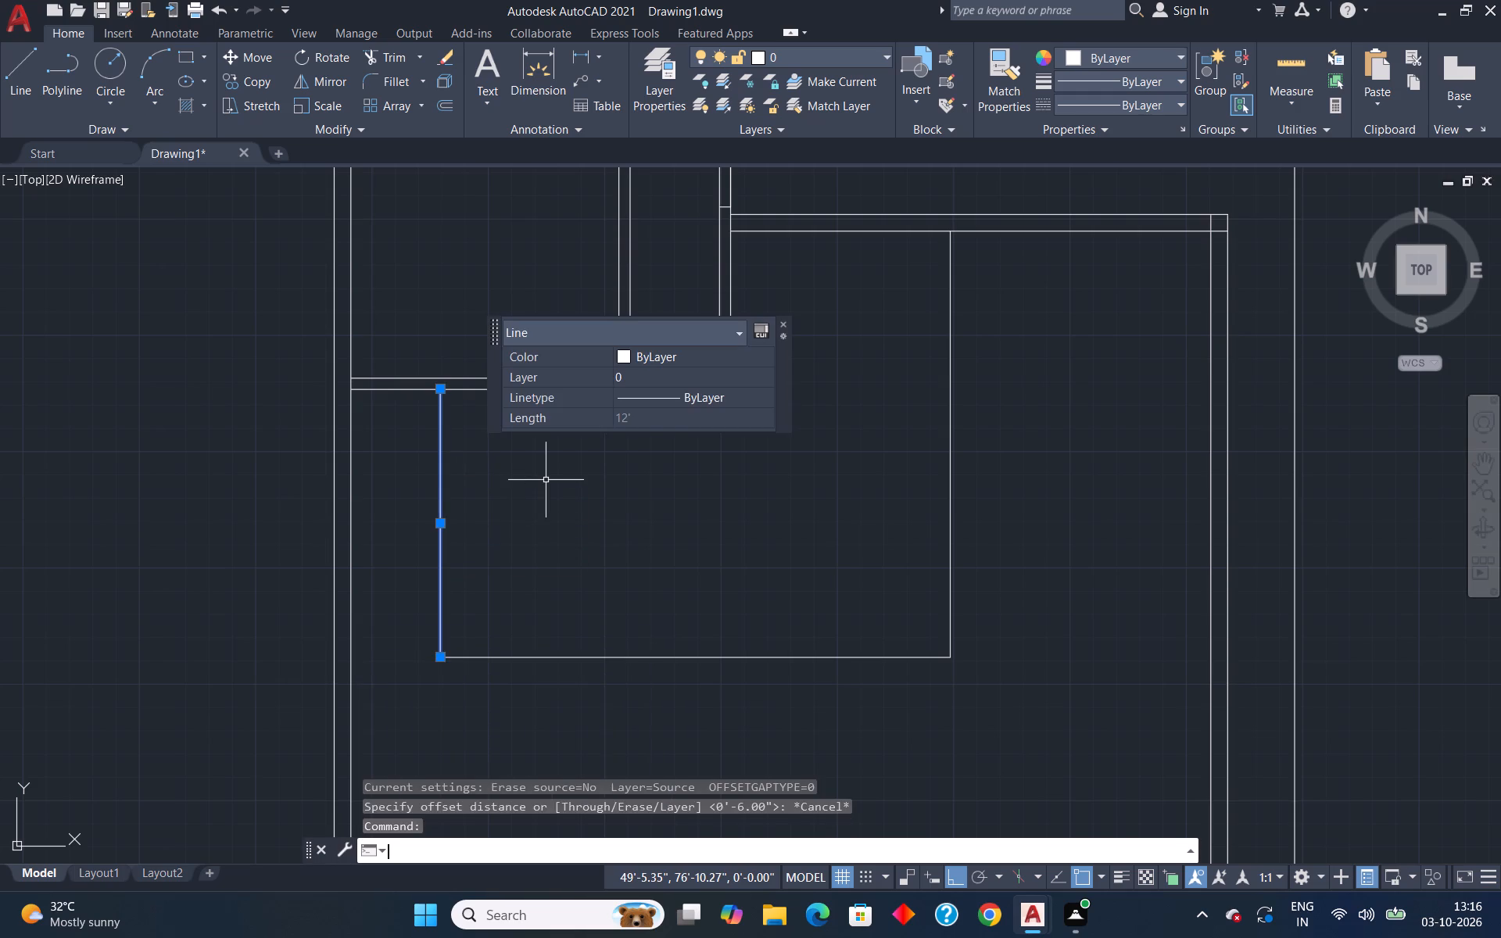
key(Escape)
Offset the room outline's 12' left vertical line 9" to the right.
key(o)
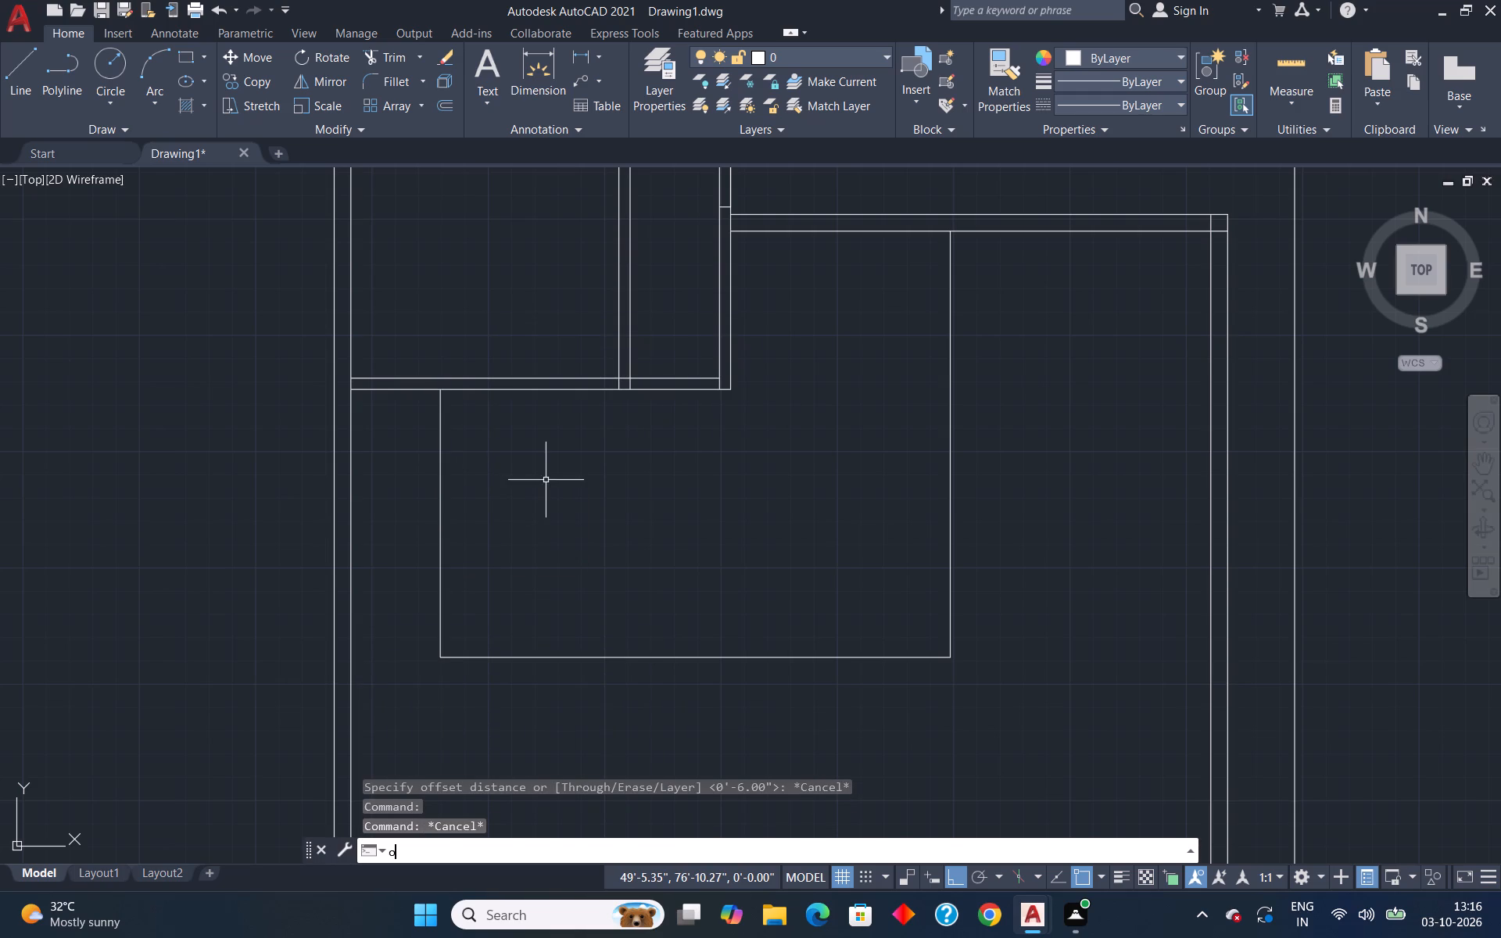
key(Return)
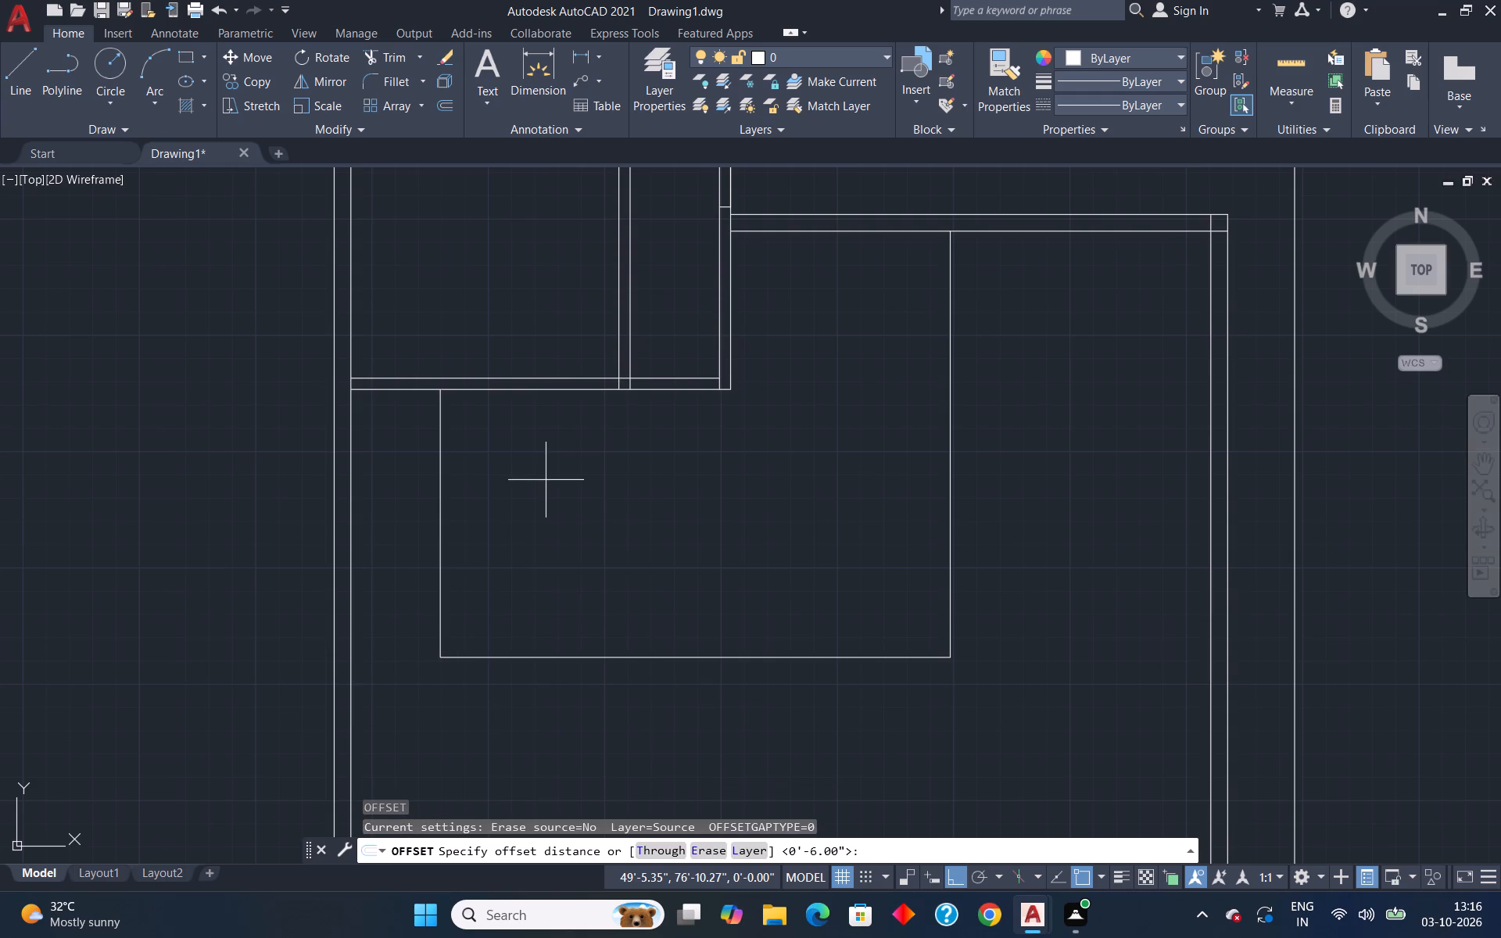
key(9)
key(shift+quotedbl)
key(Return)
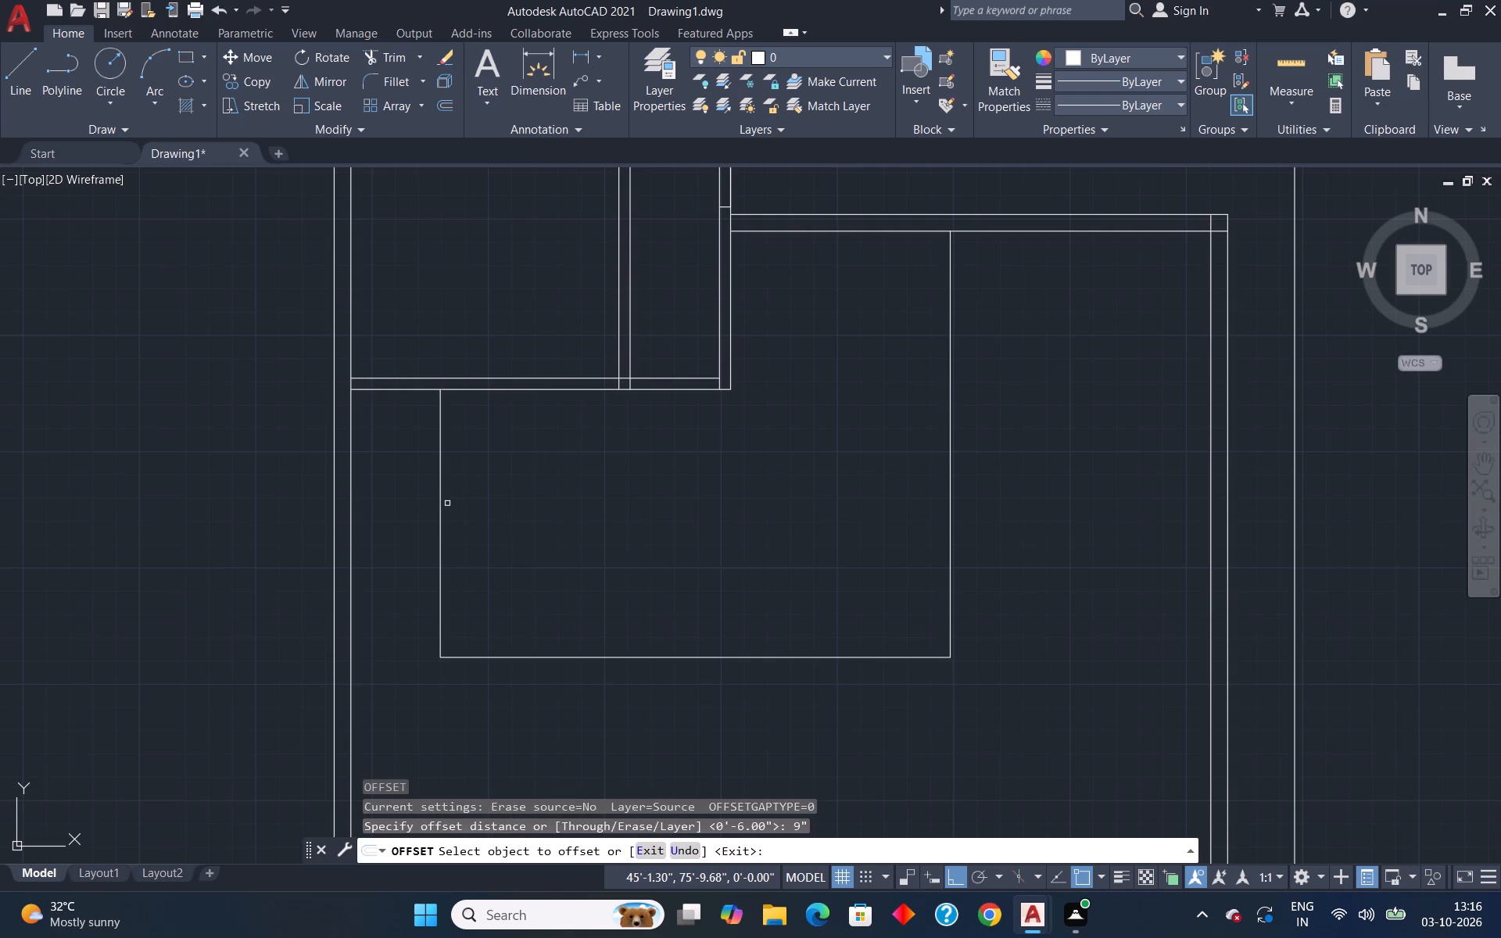
click(442, 501)
click(493, 512)
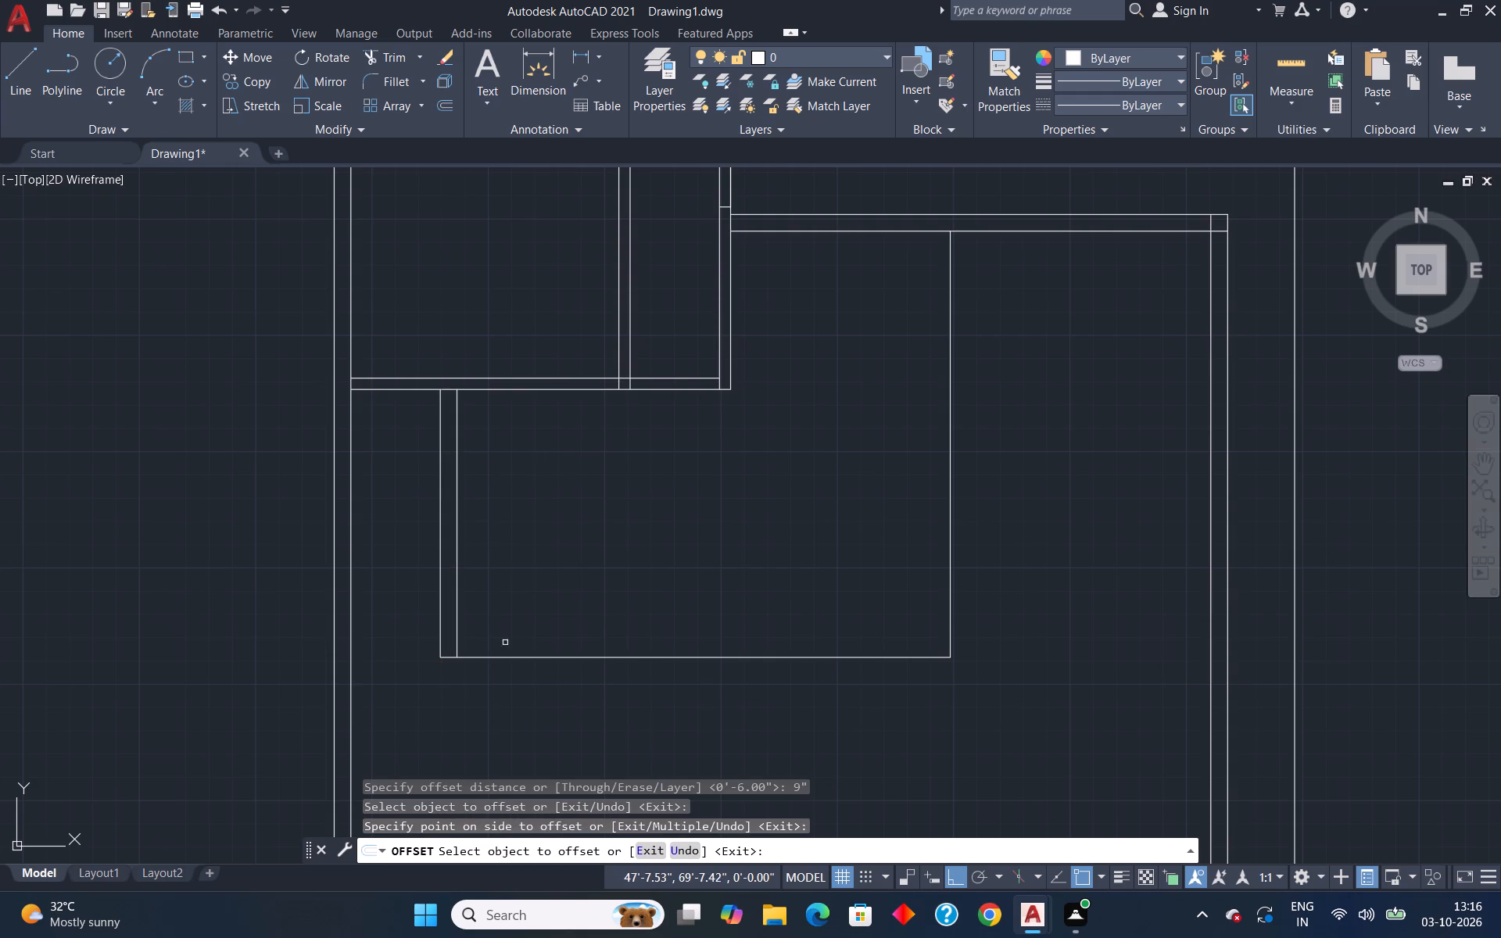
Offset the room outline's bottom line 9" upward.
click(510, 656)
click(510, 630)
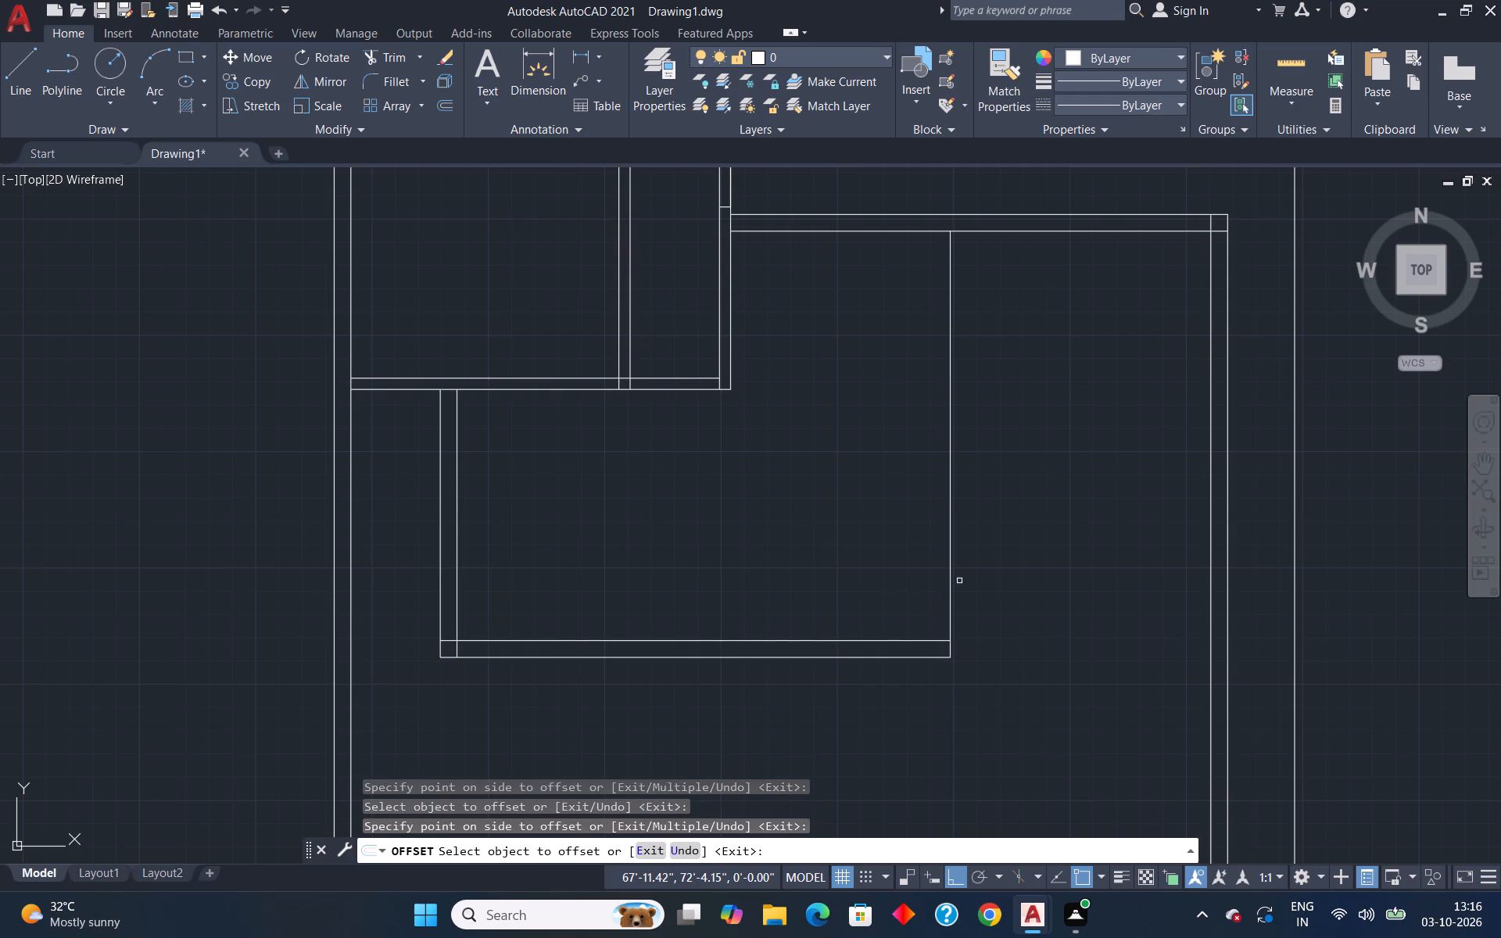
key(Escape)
Erase the room outline's right vertical line and both of its bottom horizontal lines.
drag(992, 536, 822, 580)
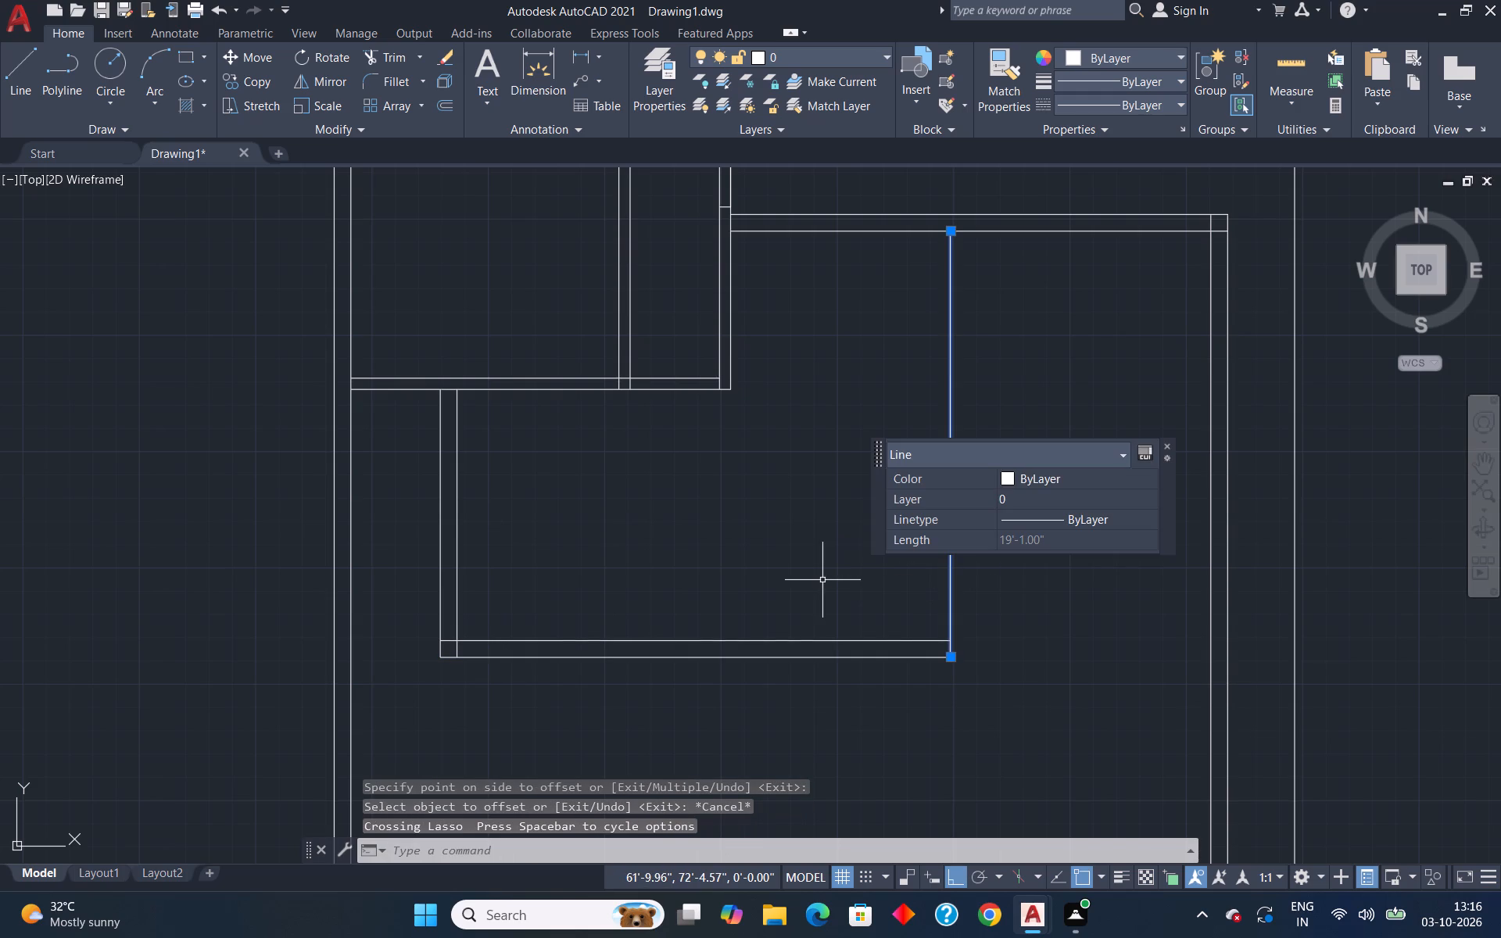
key(Delete)
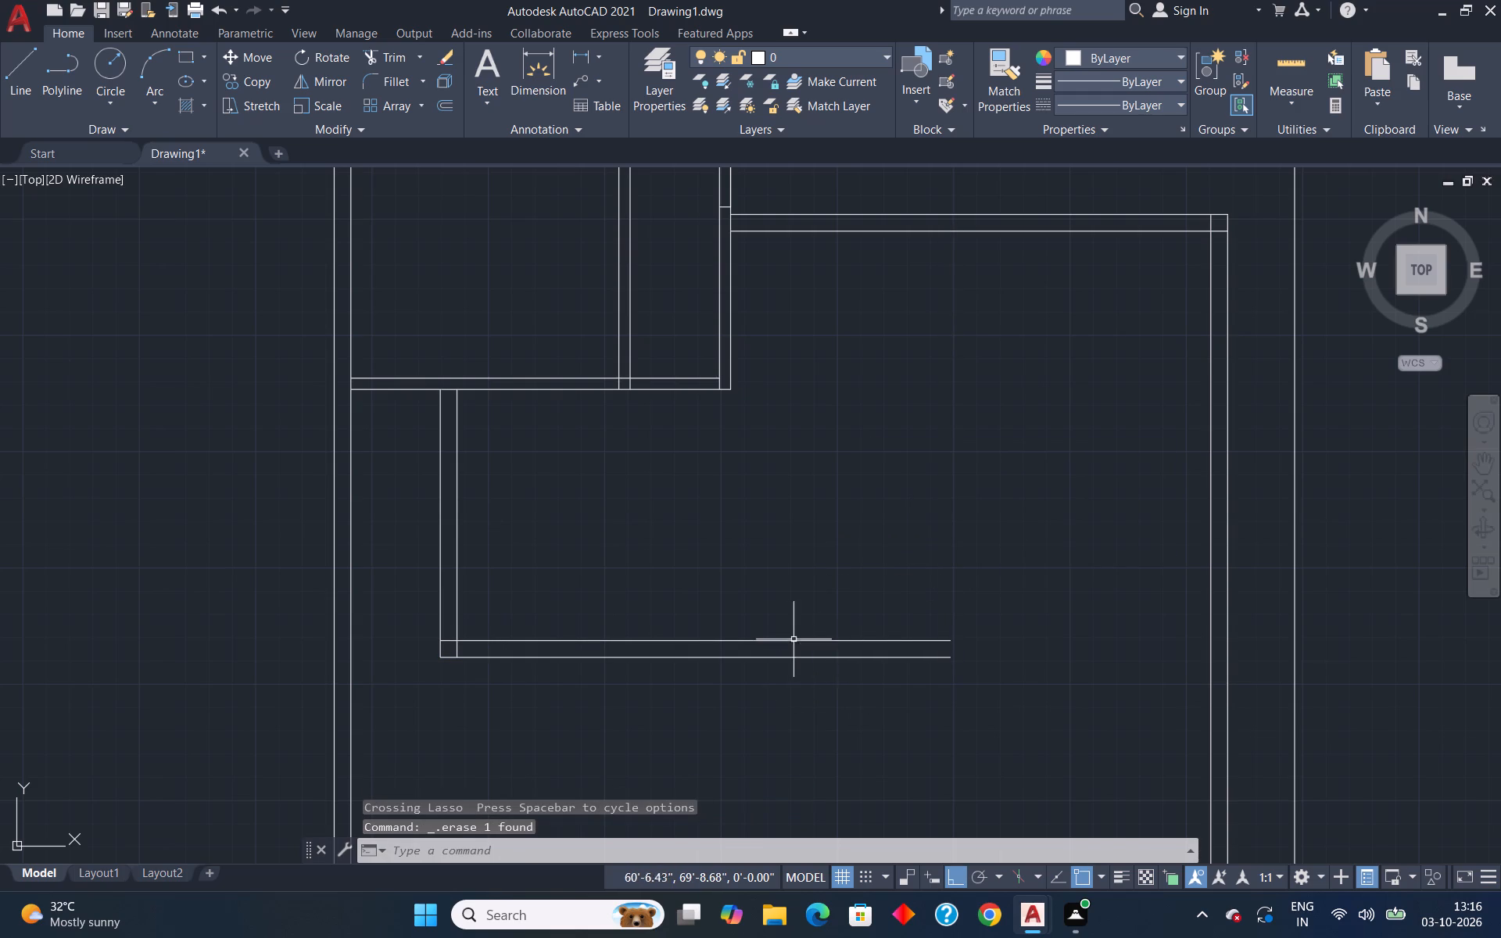
scroll(791, 639, up, 1)
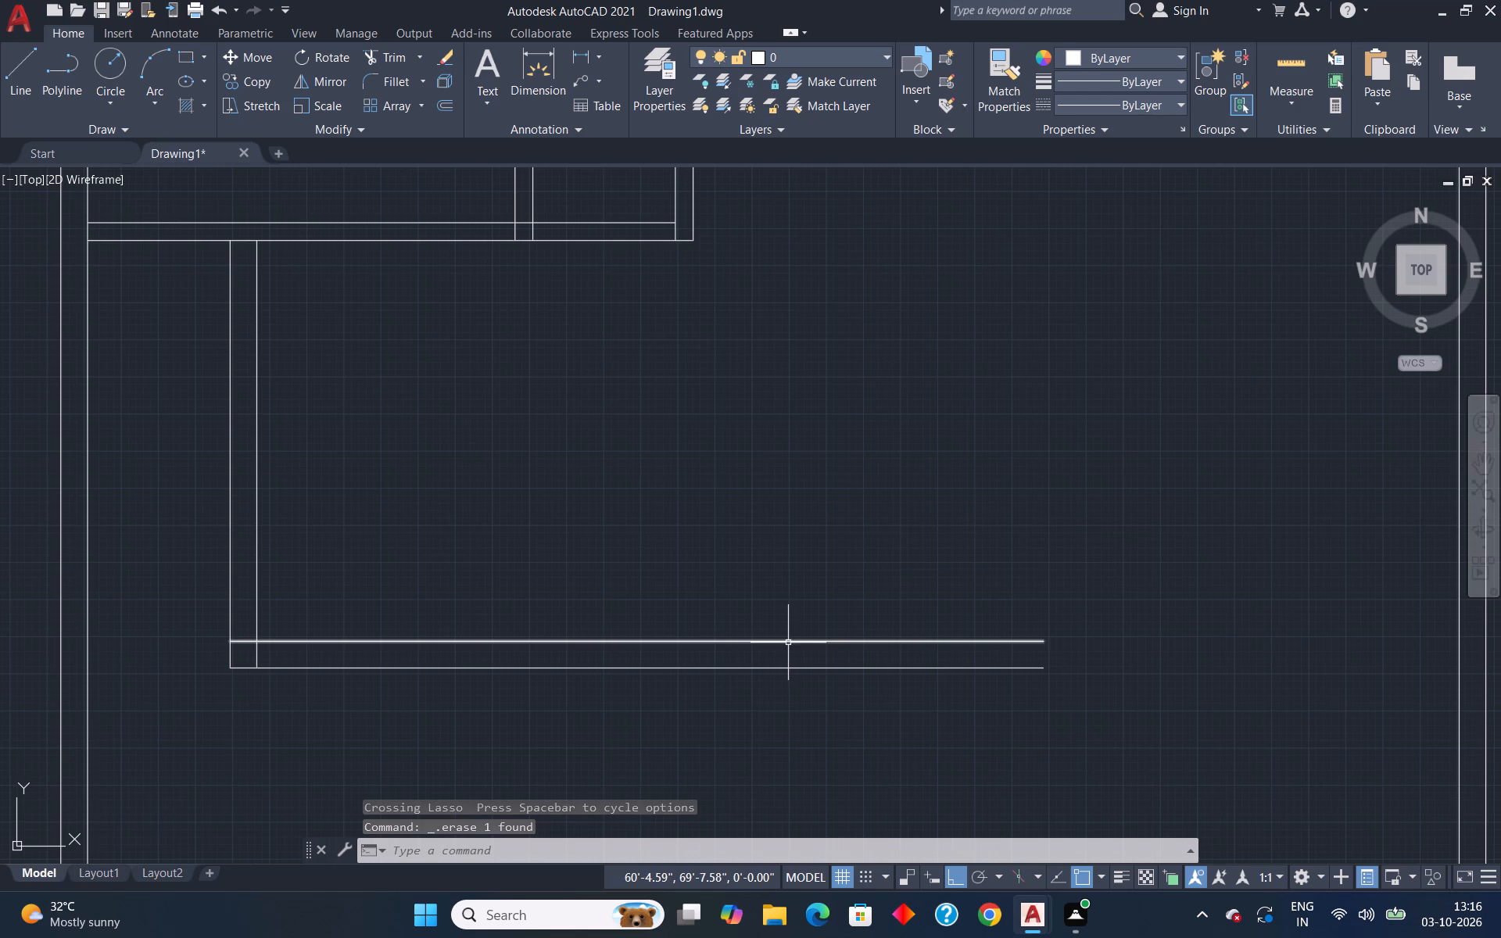
click(788, 643)
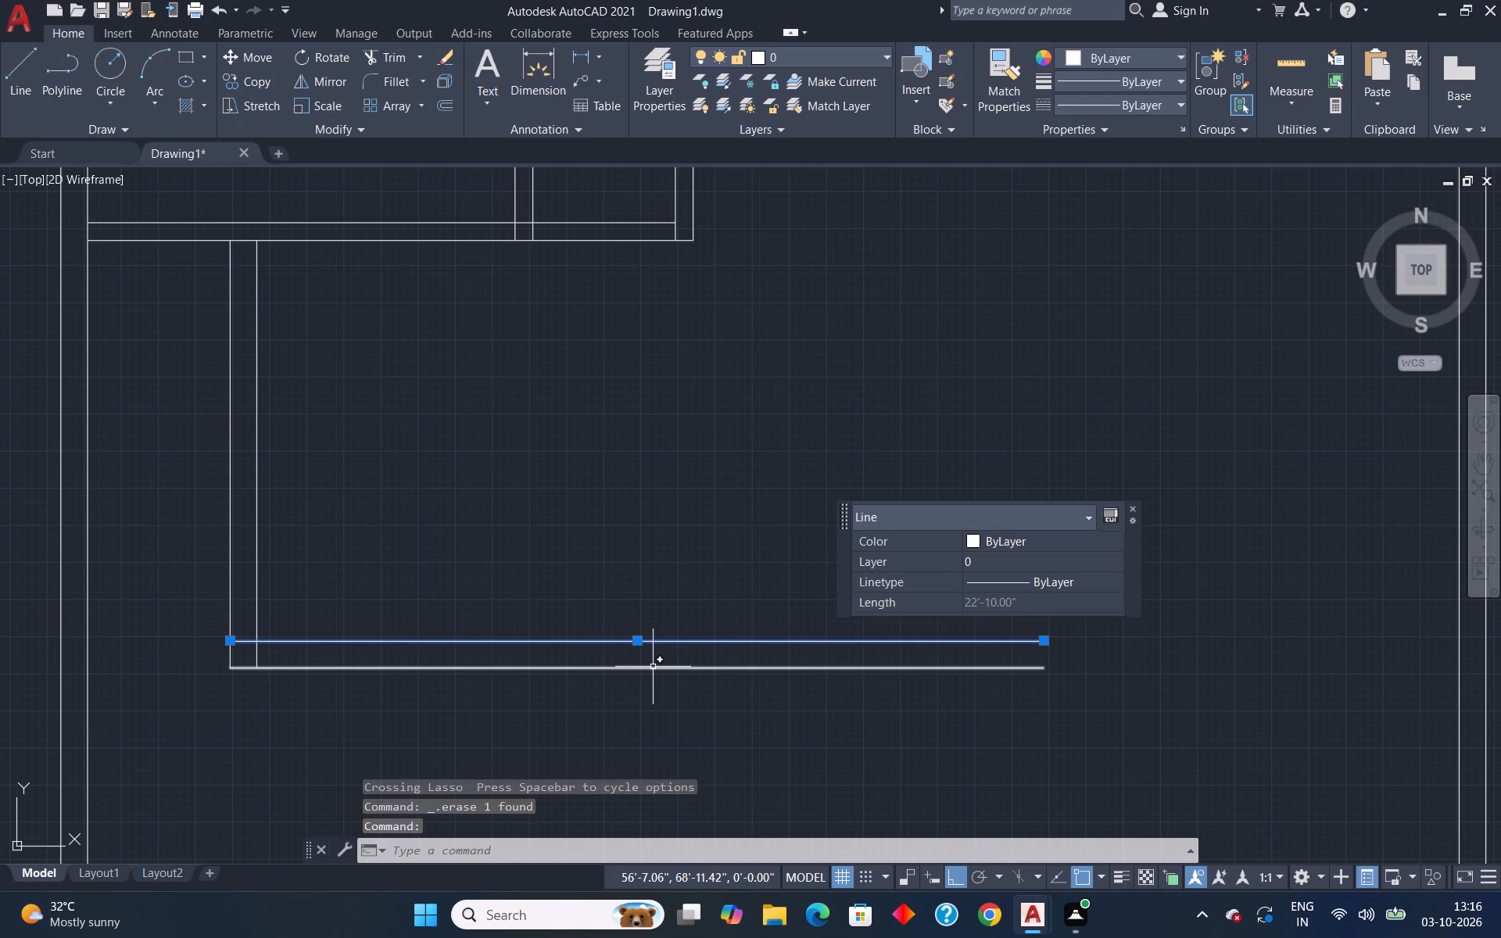
click(653, 667)
key(Delete)
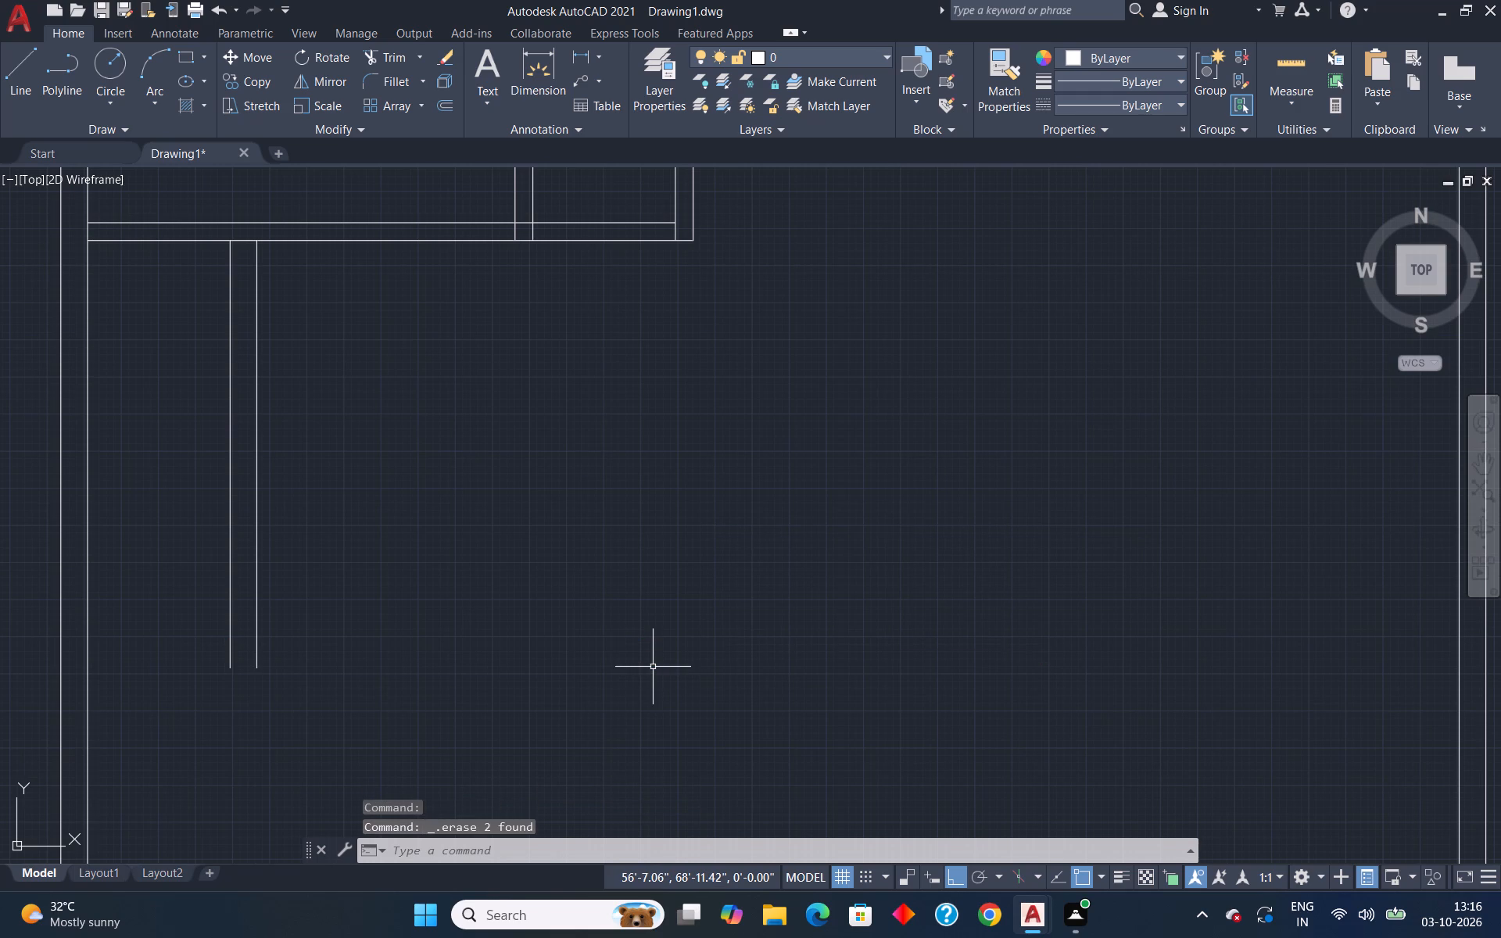
Draw a 22'10" line right from the inner left line's lower end, continuing straight up to the 9" horizontal wall's lower line.
key(l)
key(Return)
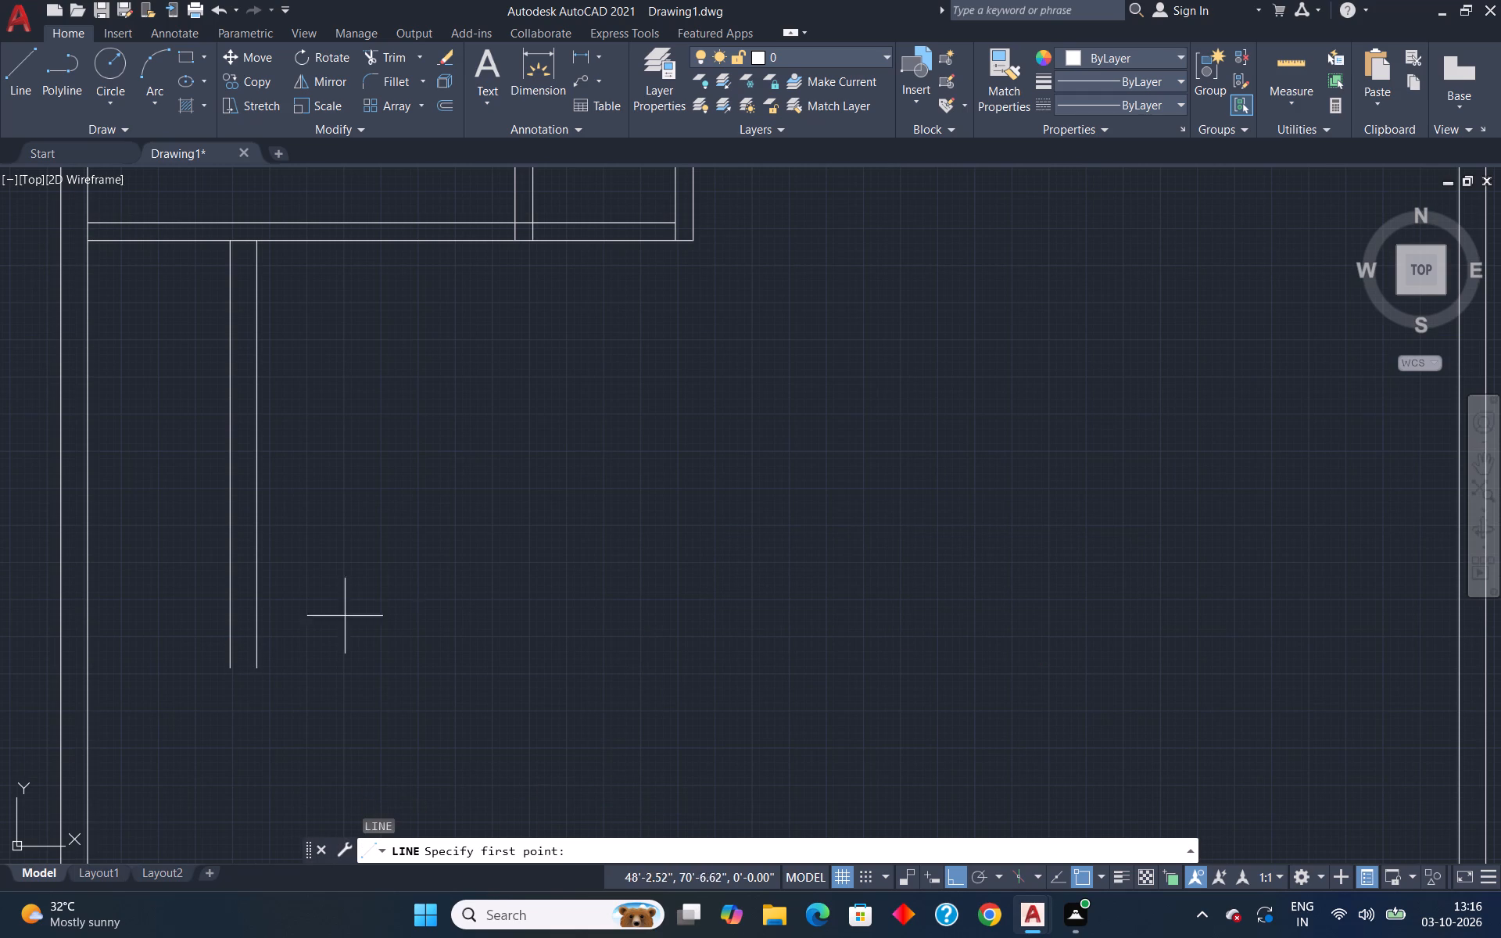
click(253, 670)
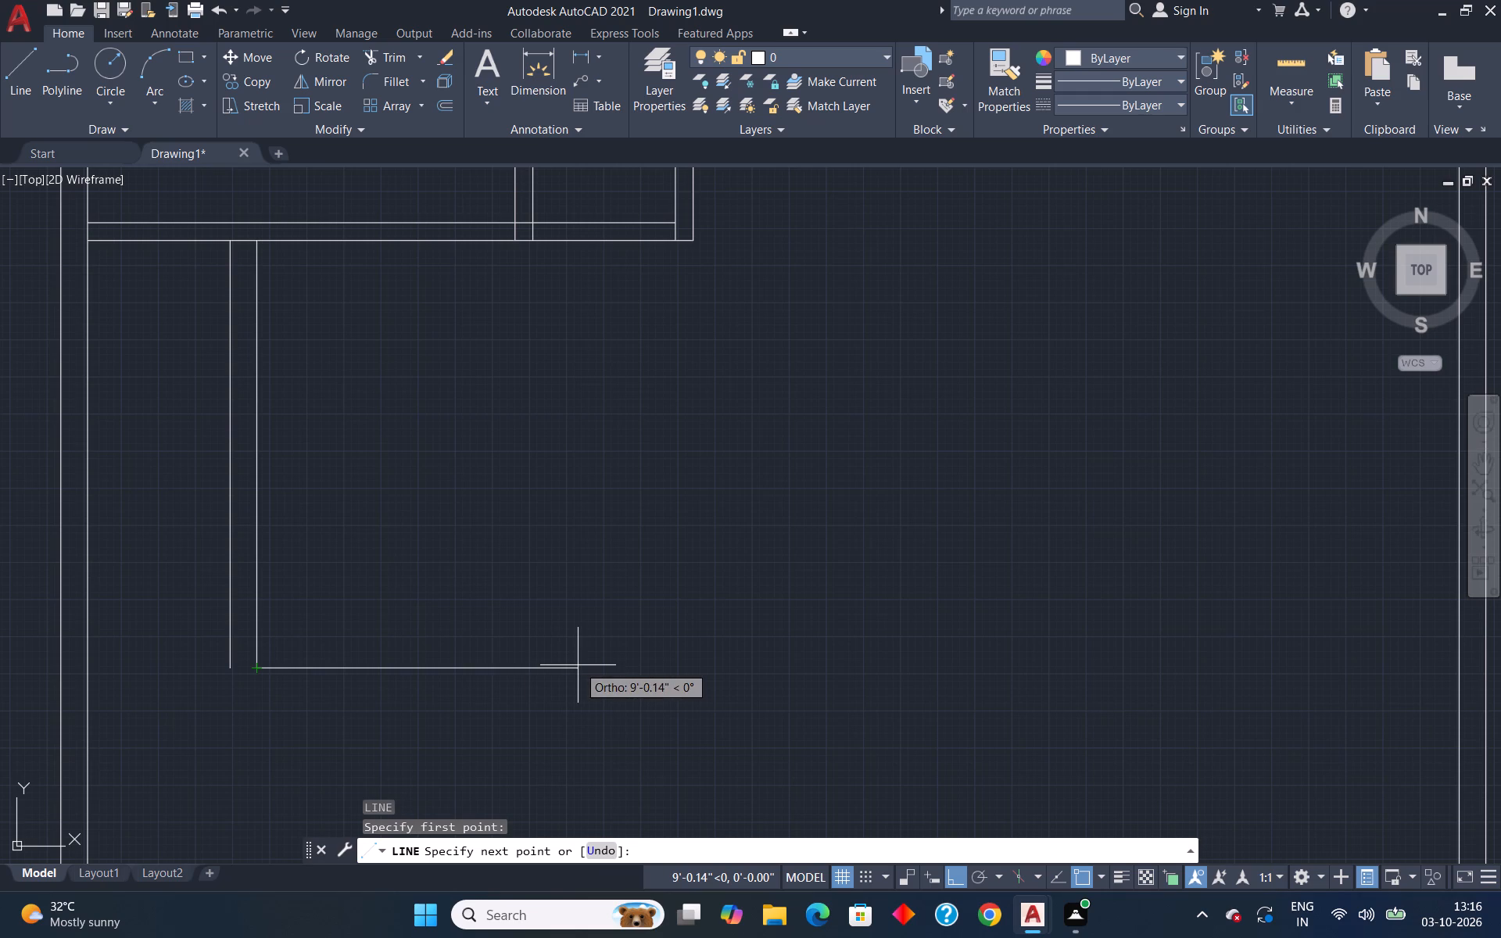
text(22'10)
key(shift+quotedbl)
key(Return)
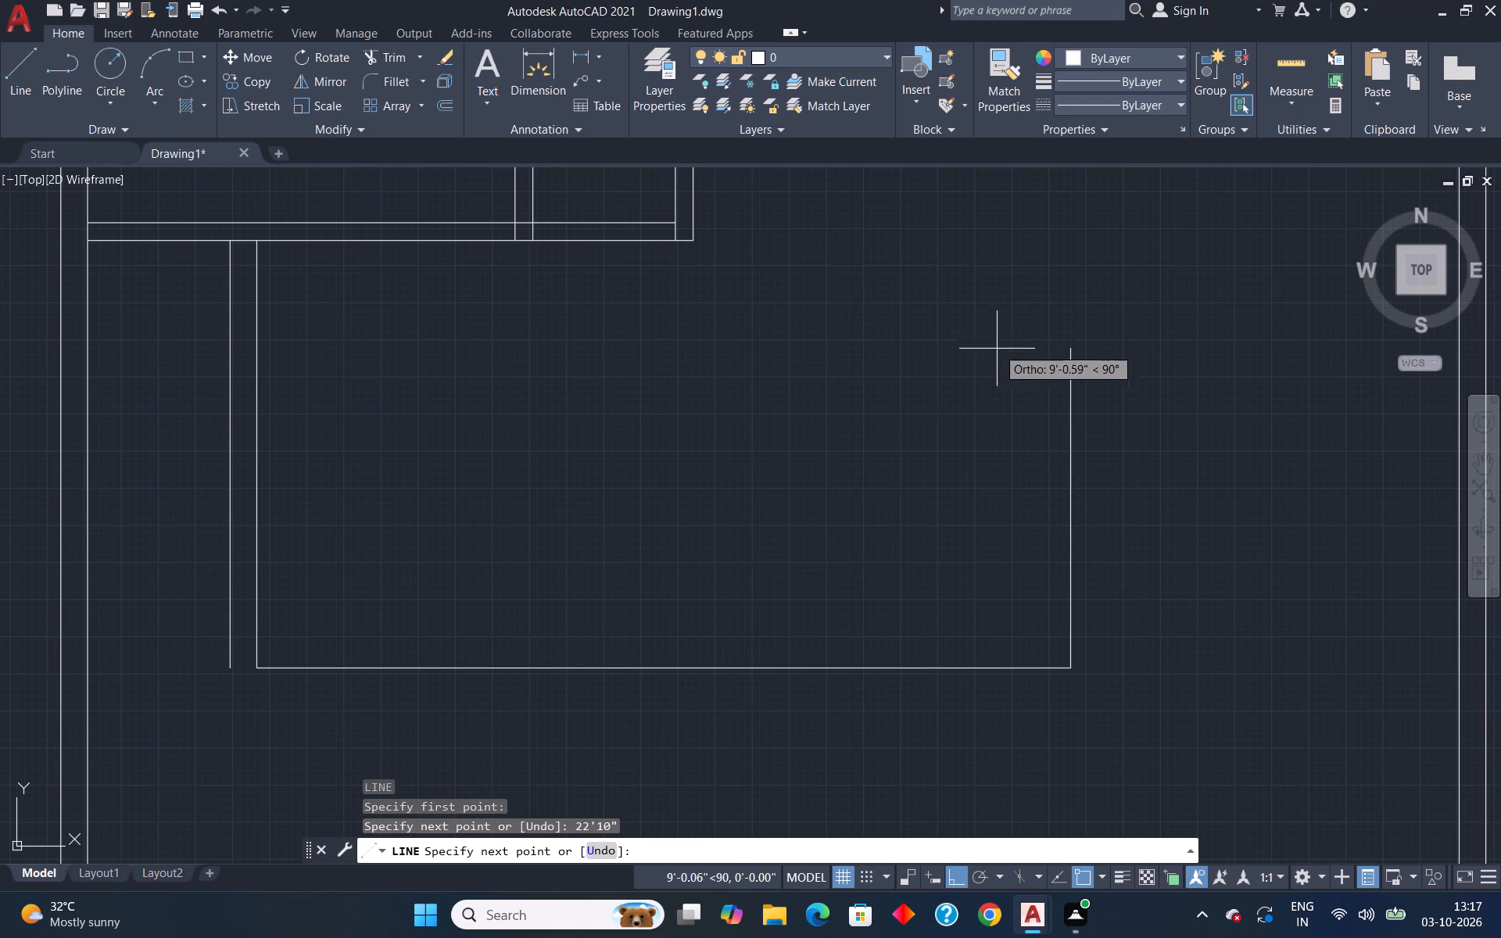
scroll(1001, 414, down, 3)
scroll(1019, 325, up, 3)
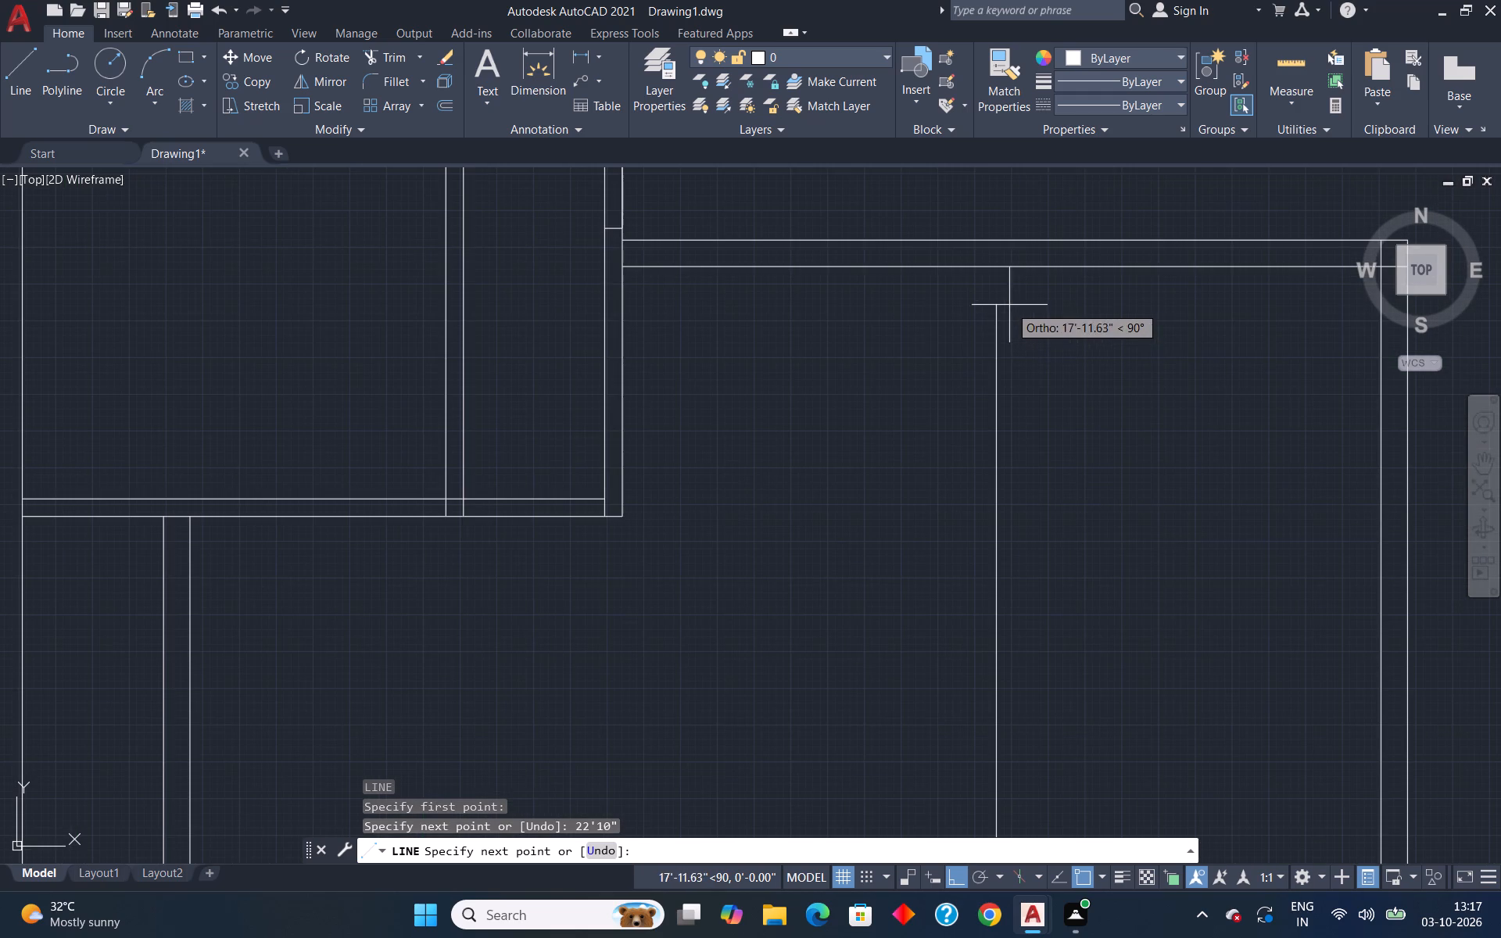
click(994, 272)
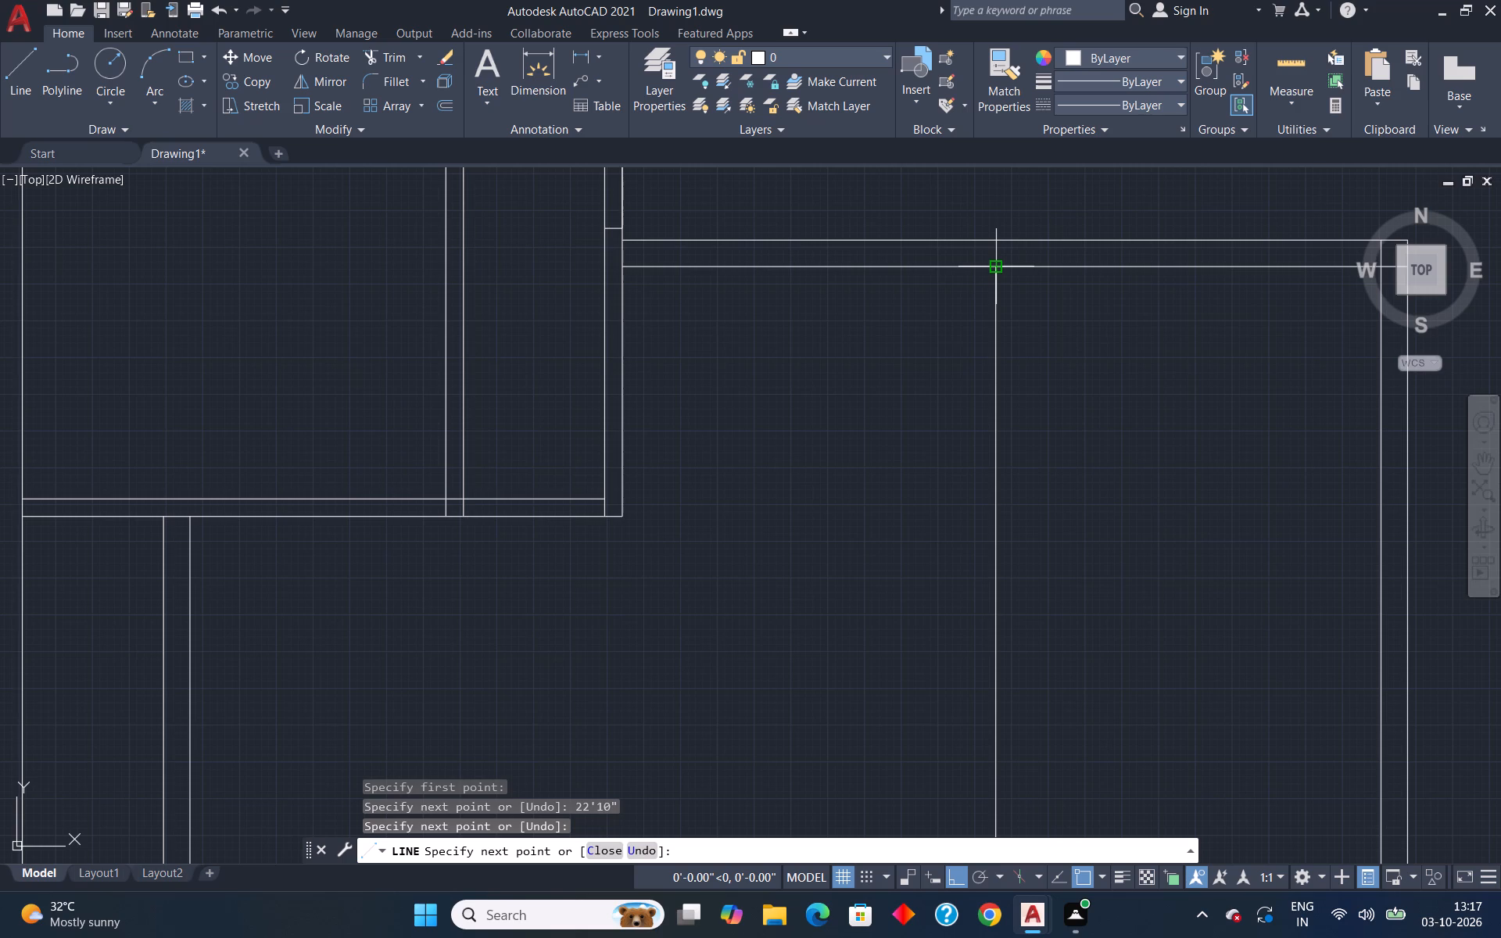
key(Escape)
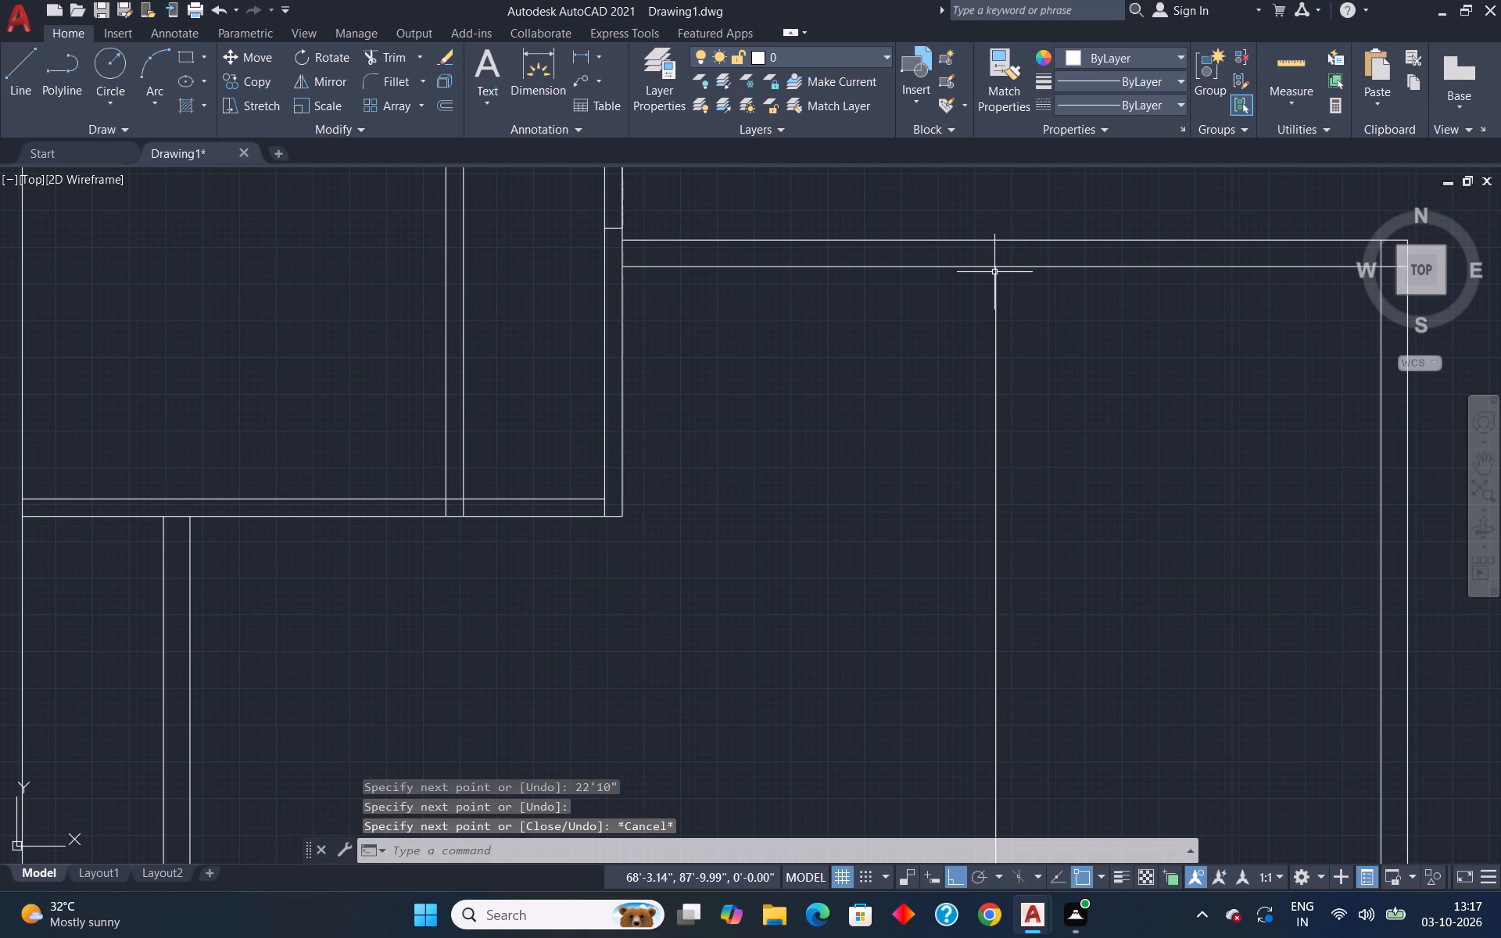
Offset the new 22'10" bottom line 9" downward.
key(o)
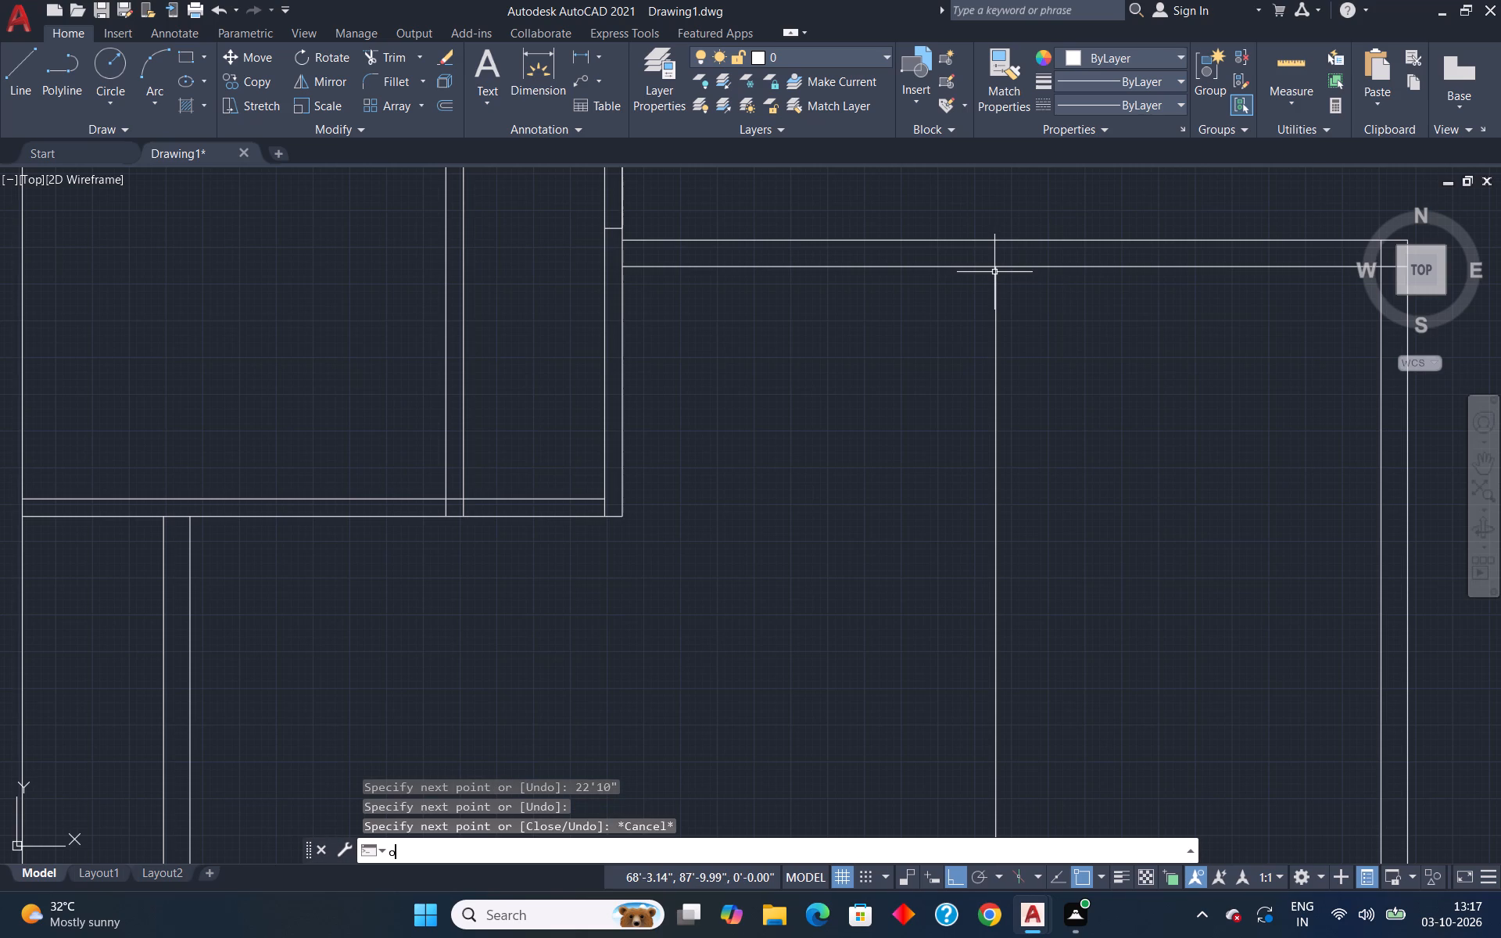
key(Return)
text(9")
key(Return)
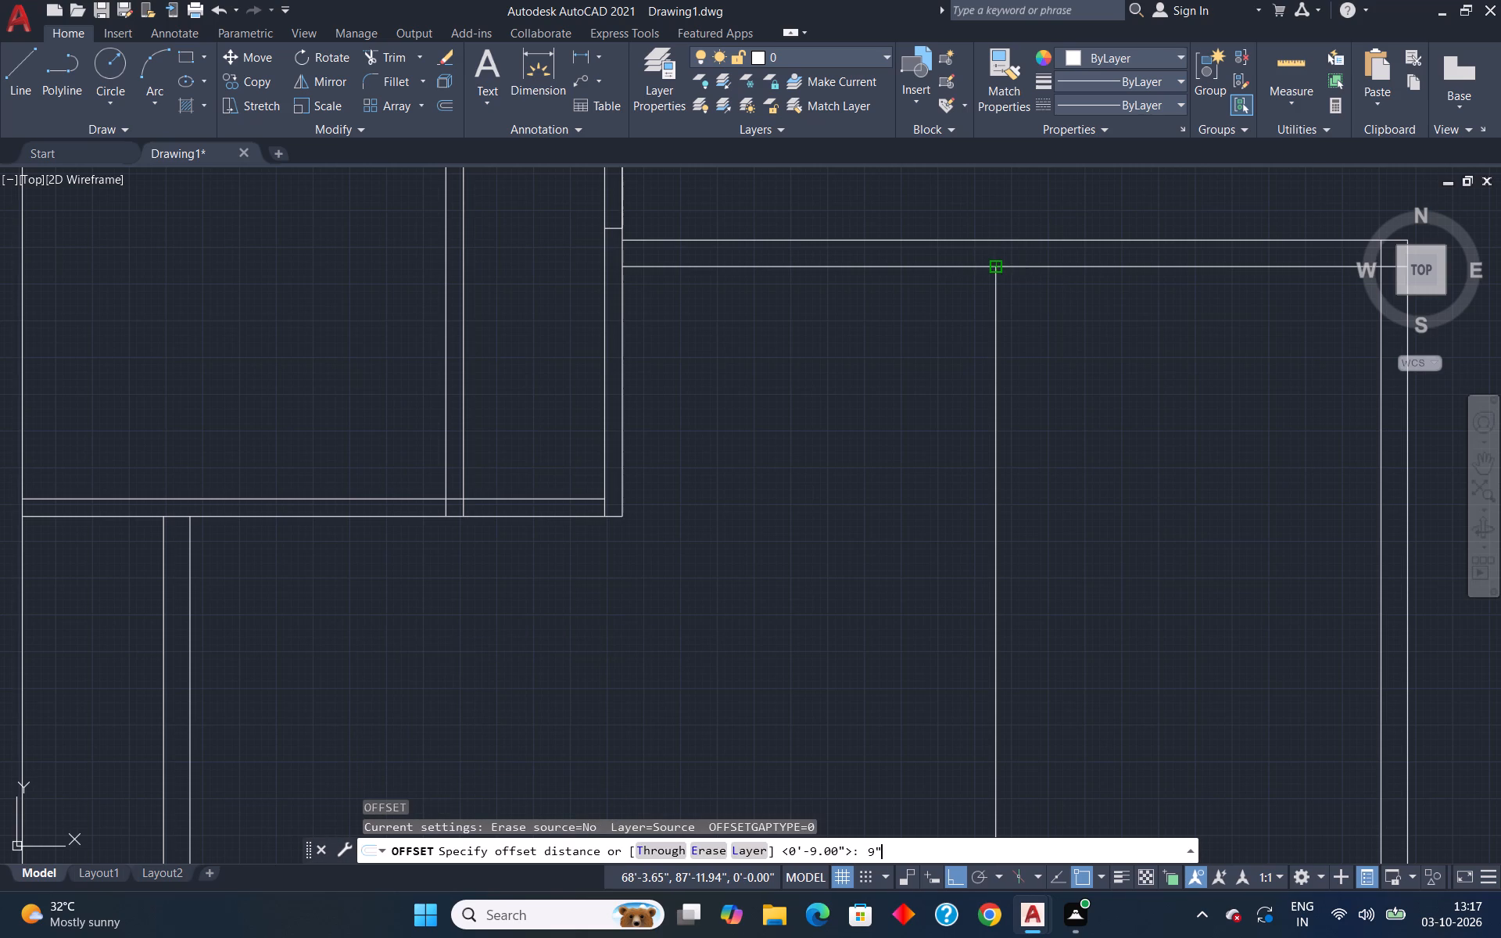
scroll(1011, 275, down, 5)
scroll(958, 361, up, 3)
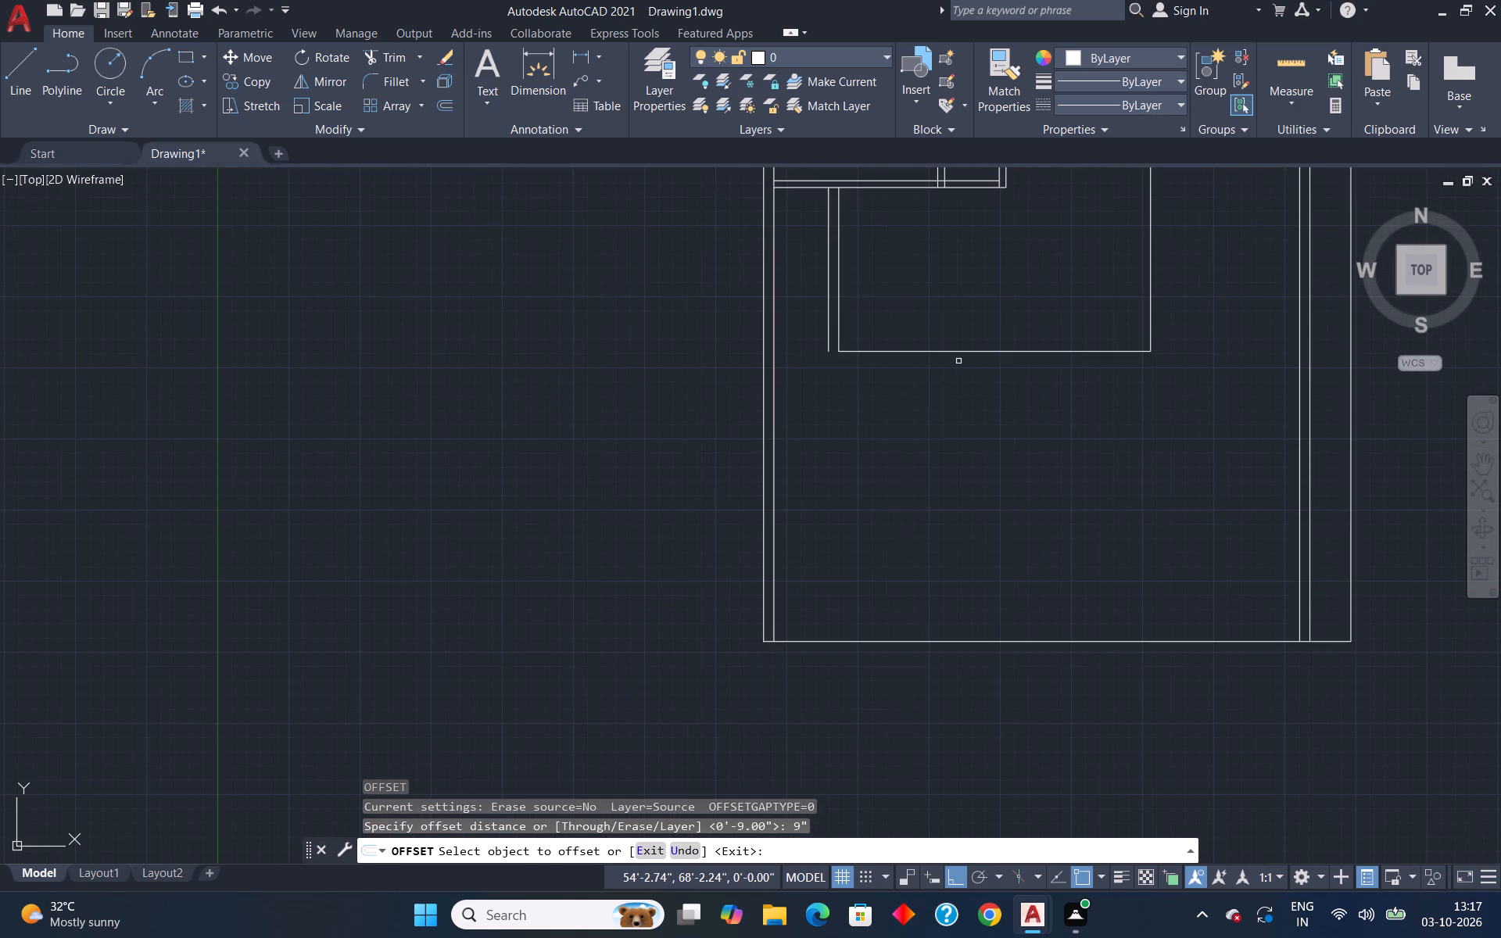
click(958, 352)
click(952, 368)
key(Escape)
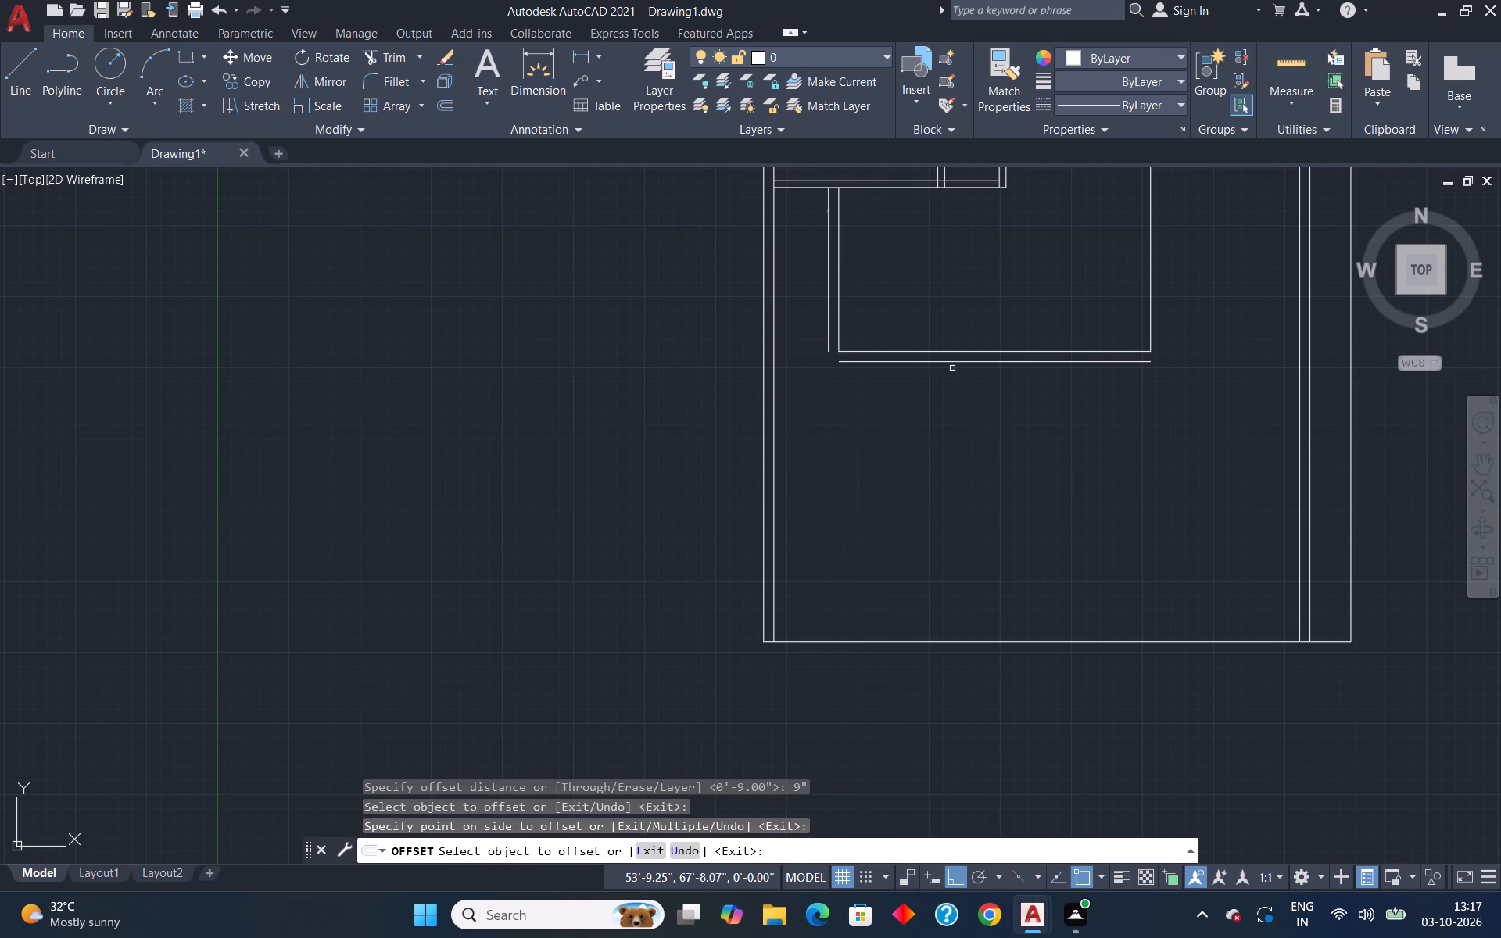
Fillet the left wall's outer line with the lower offset line at zero radius to close the room's lower-left corner.
key(f)
key(Return)
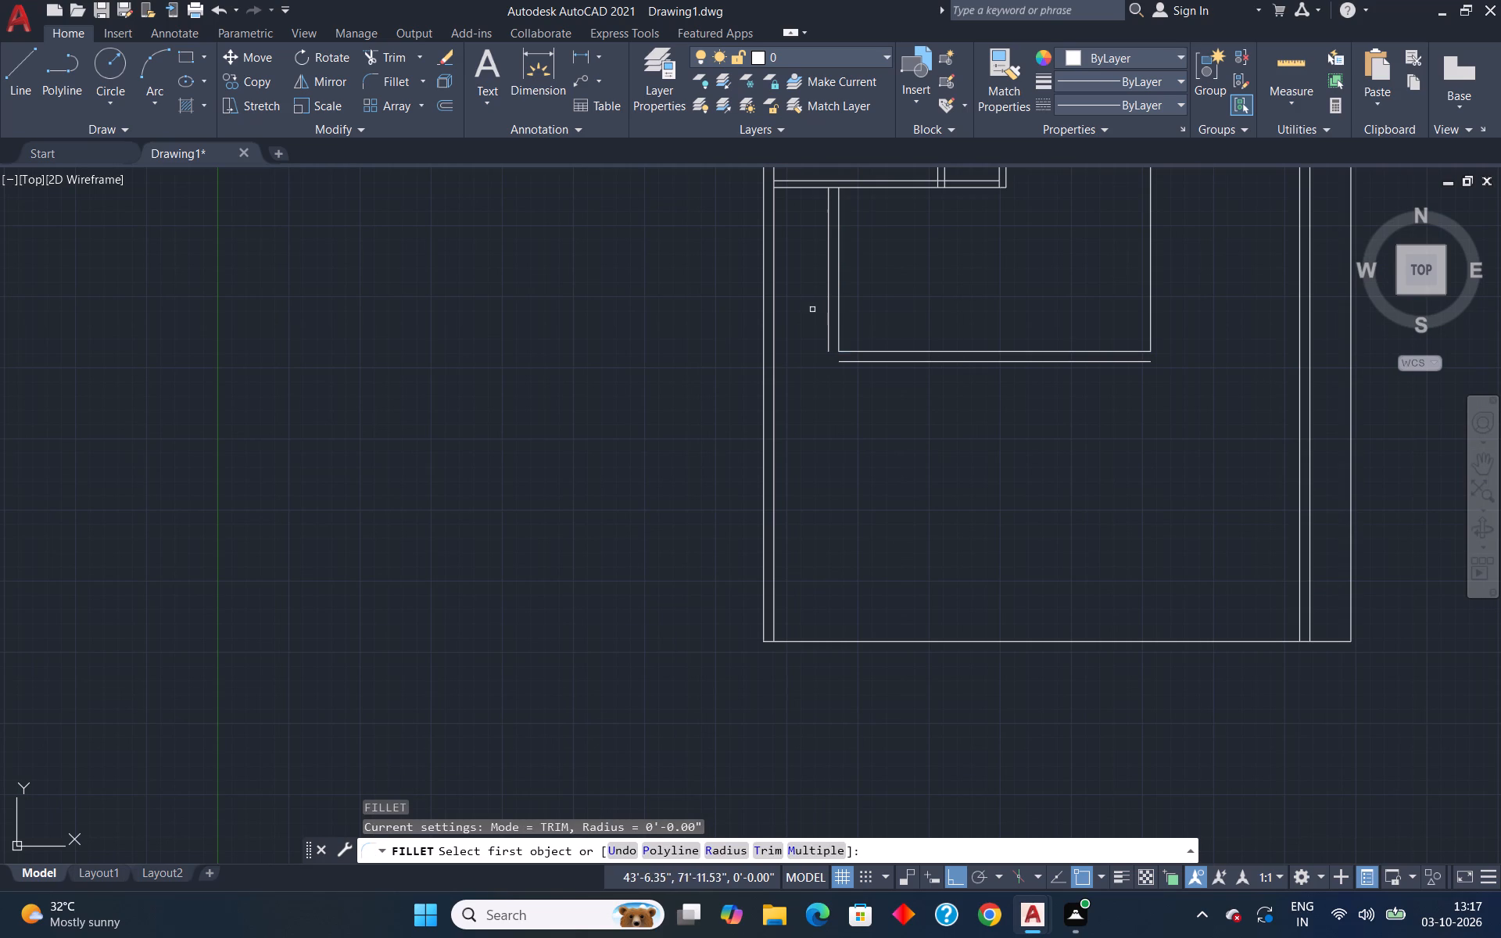
click(827, 334)
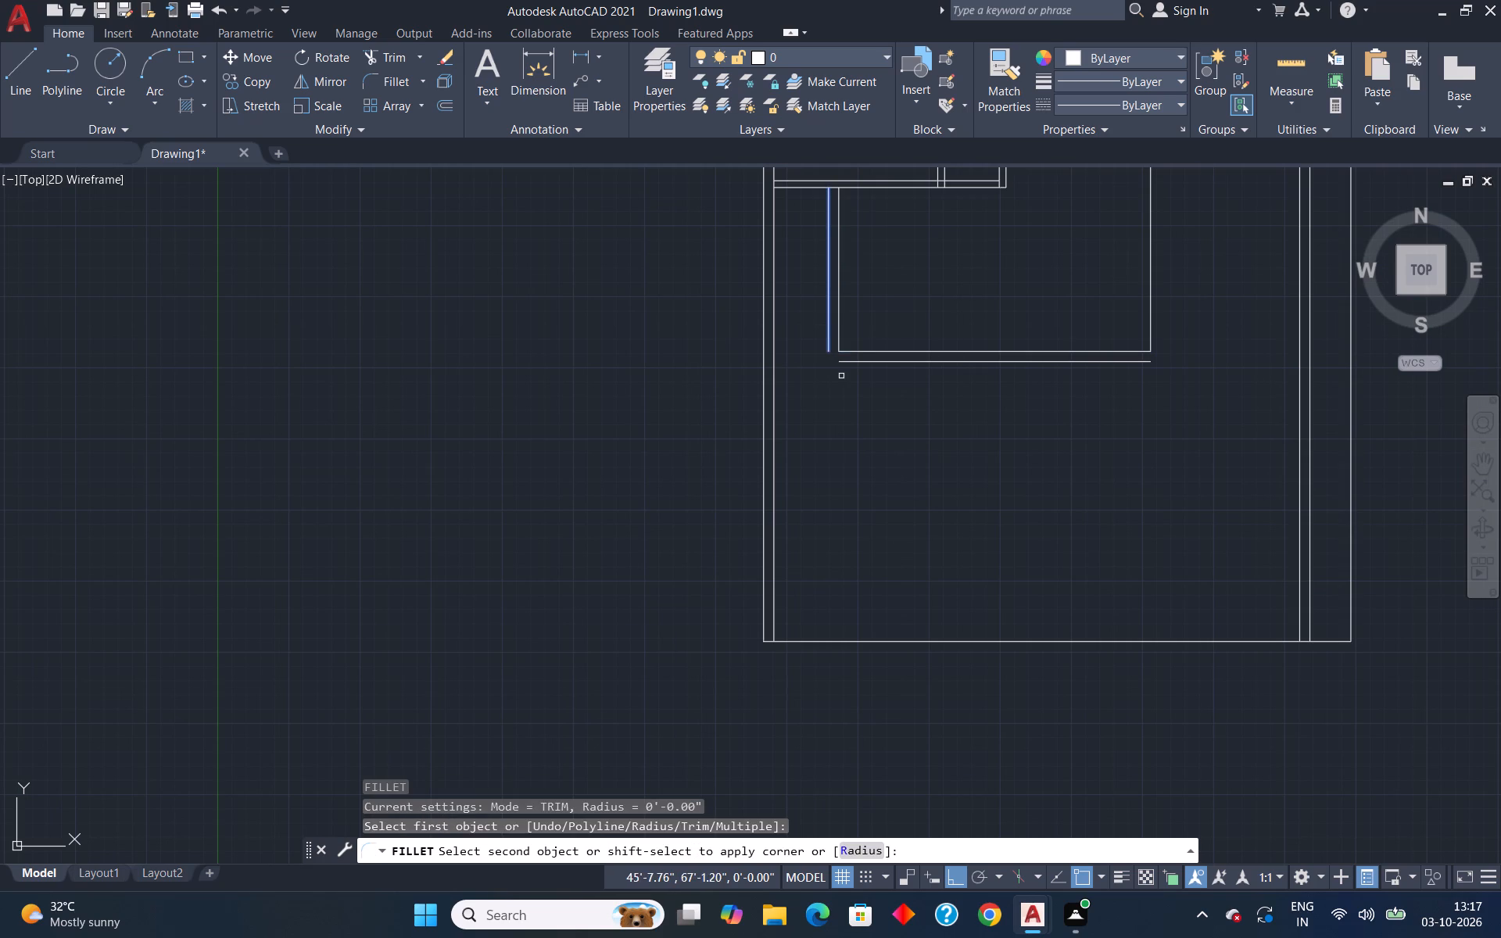
click(861, 363)
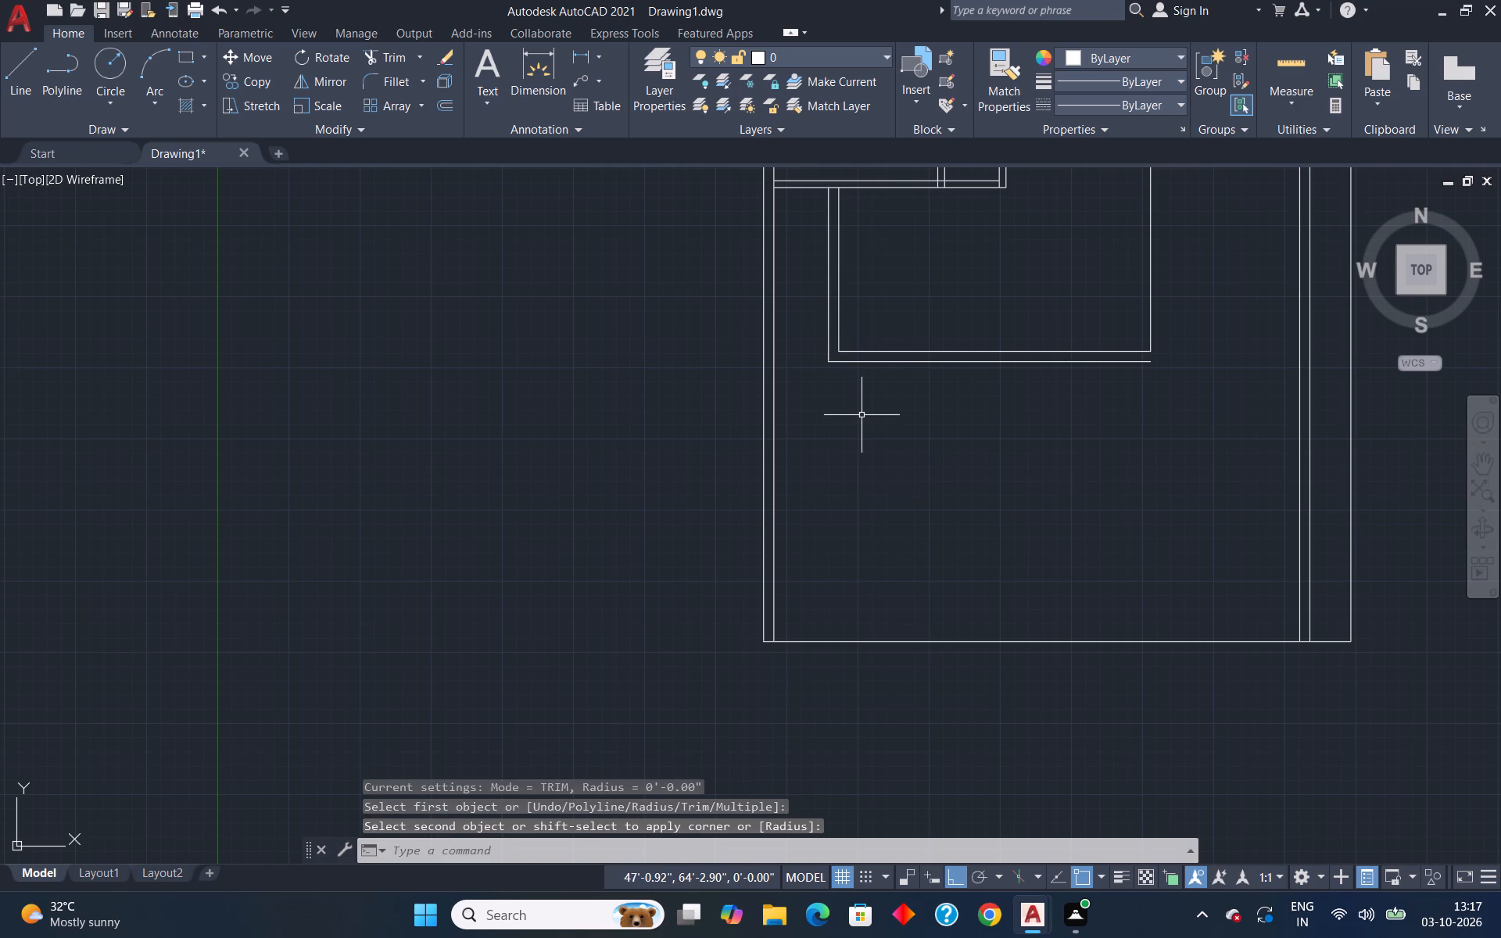
key(Escape)
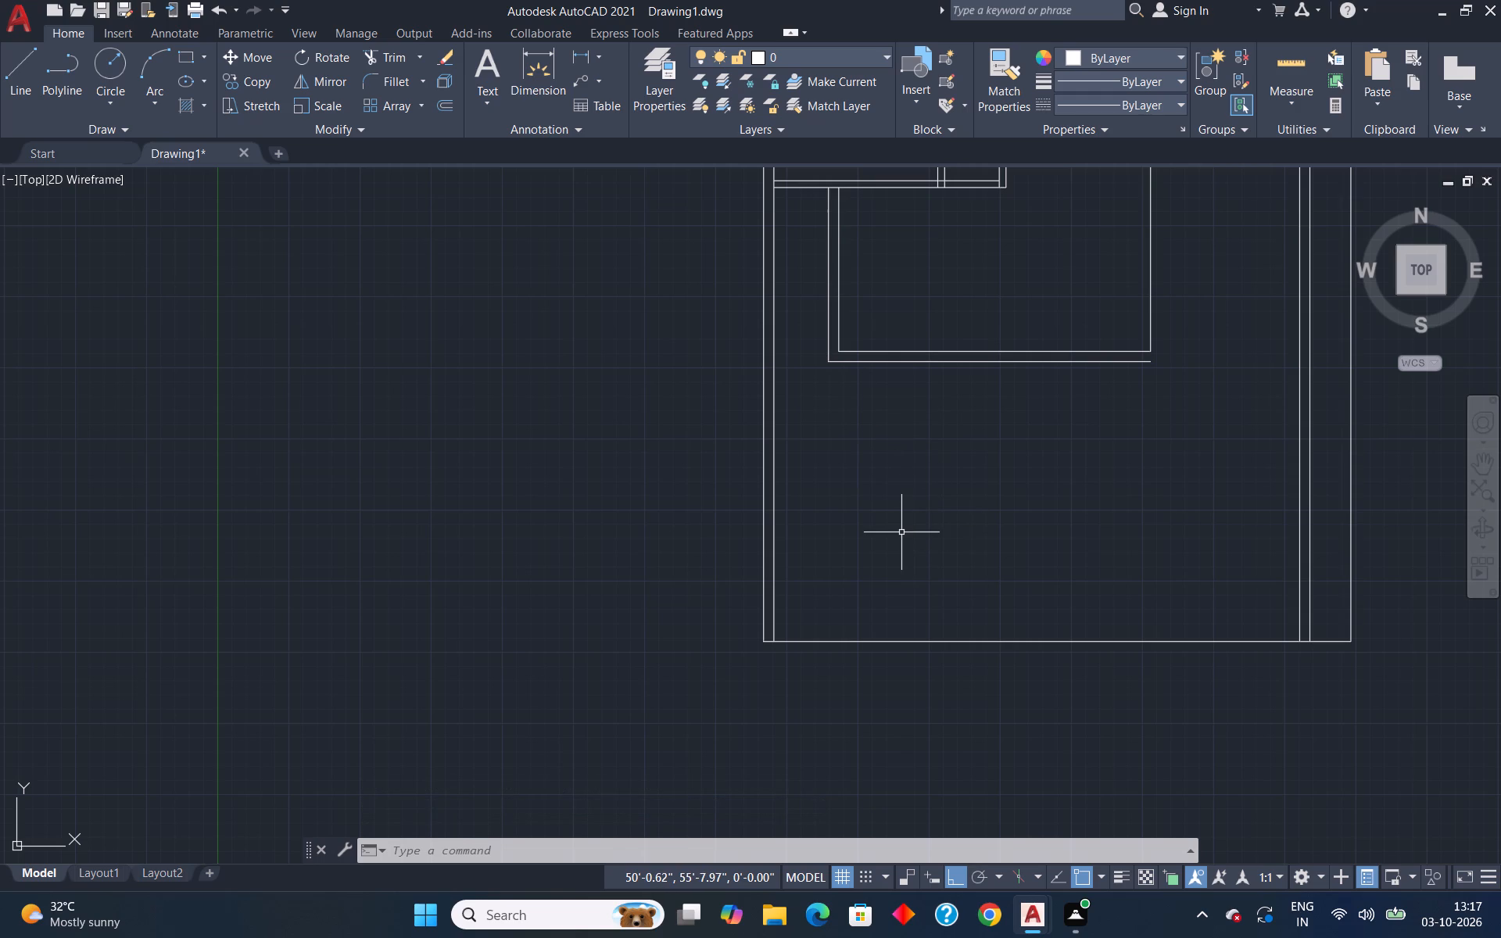
Offset the room's right vertical line 6" to the right to form a partition.
scroll(1055, 476, down, 2)
scroll(1173, 378, up, 2)
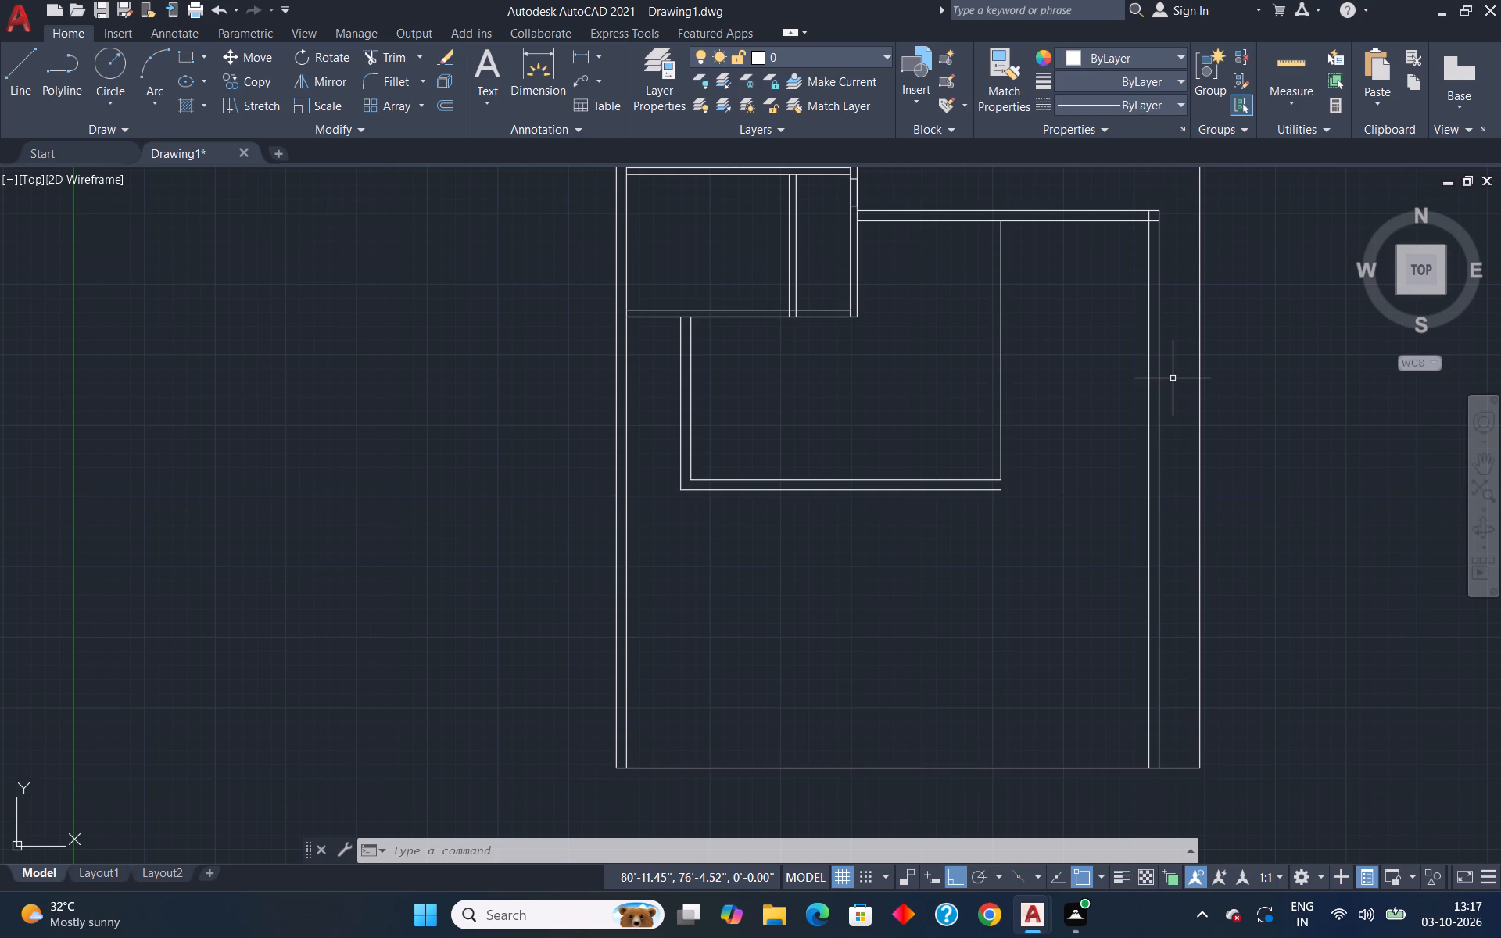
key(o)
key(Return)
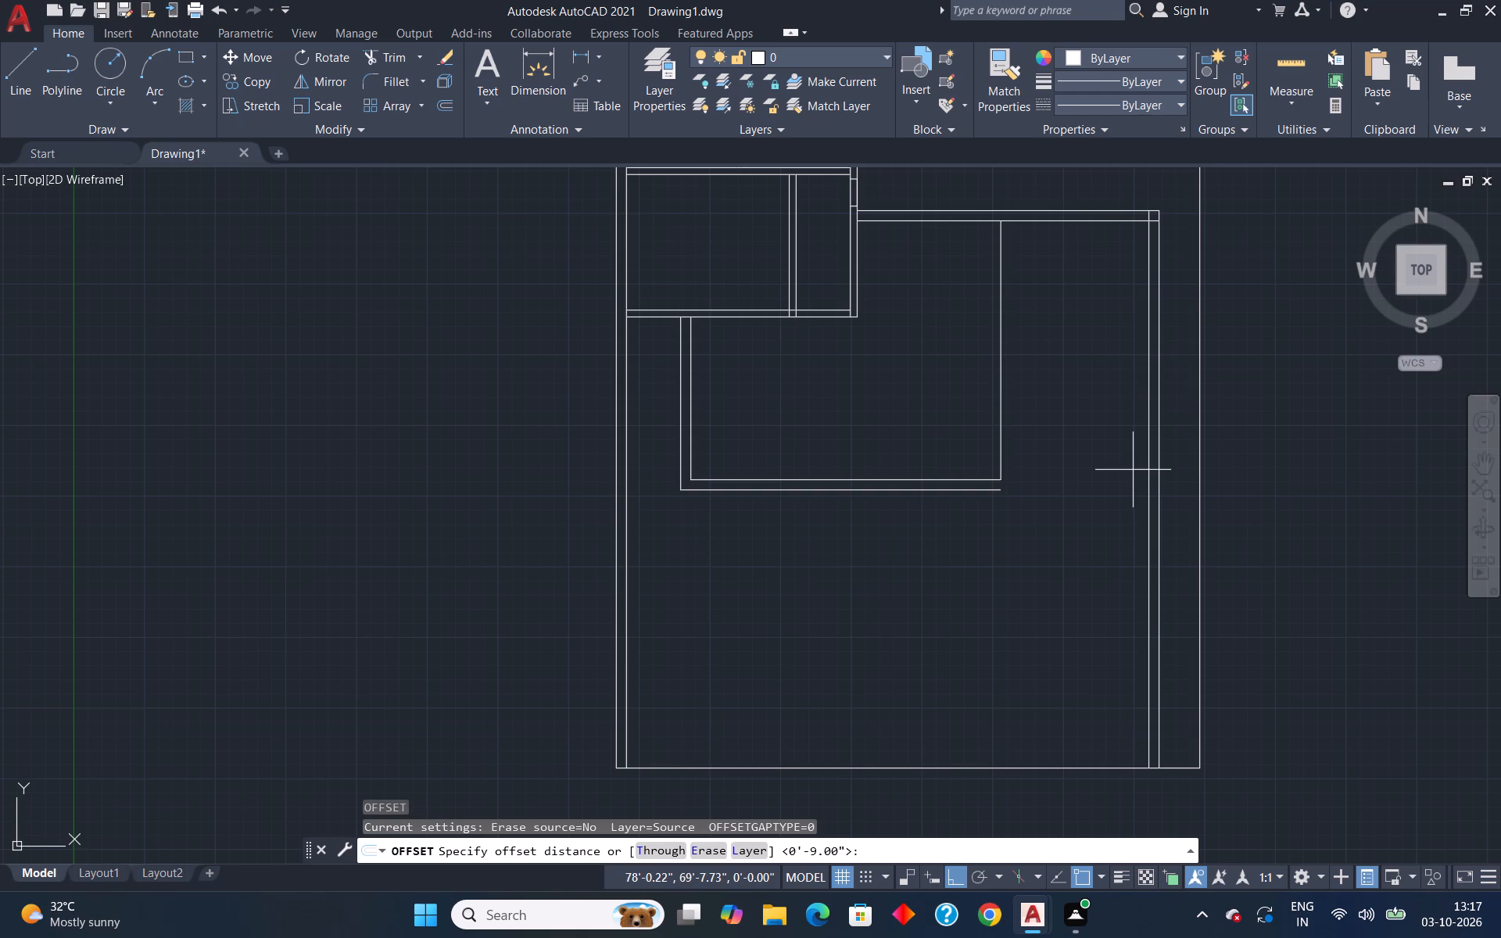
text(6")
key(Return)
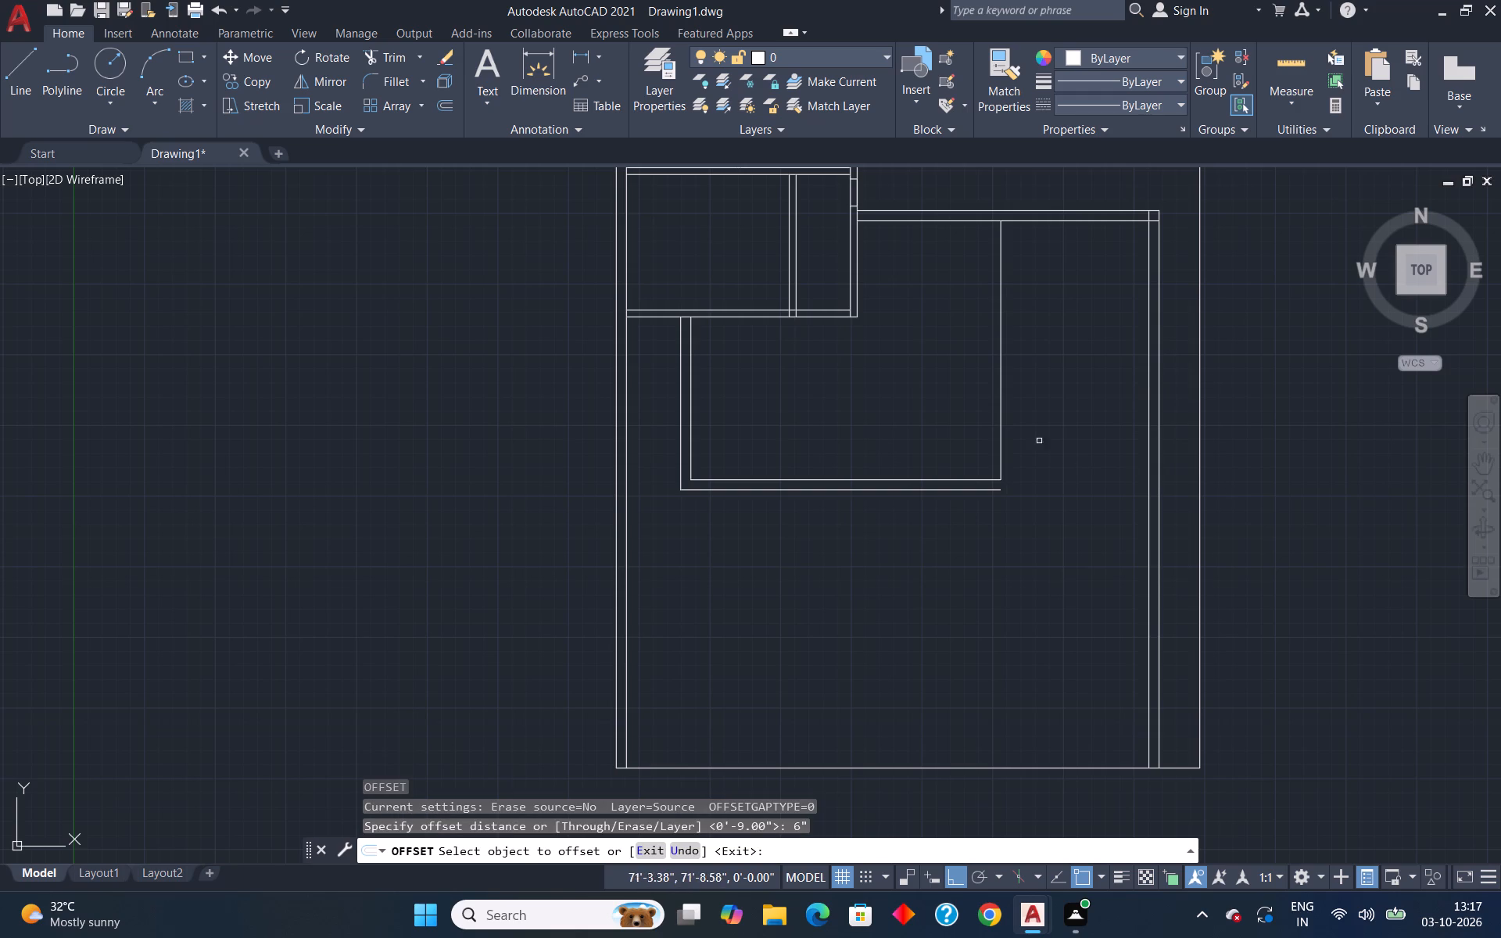
click(1001, 408)
click(1019, 409)
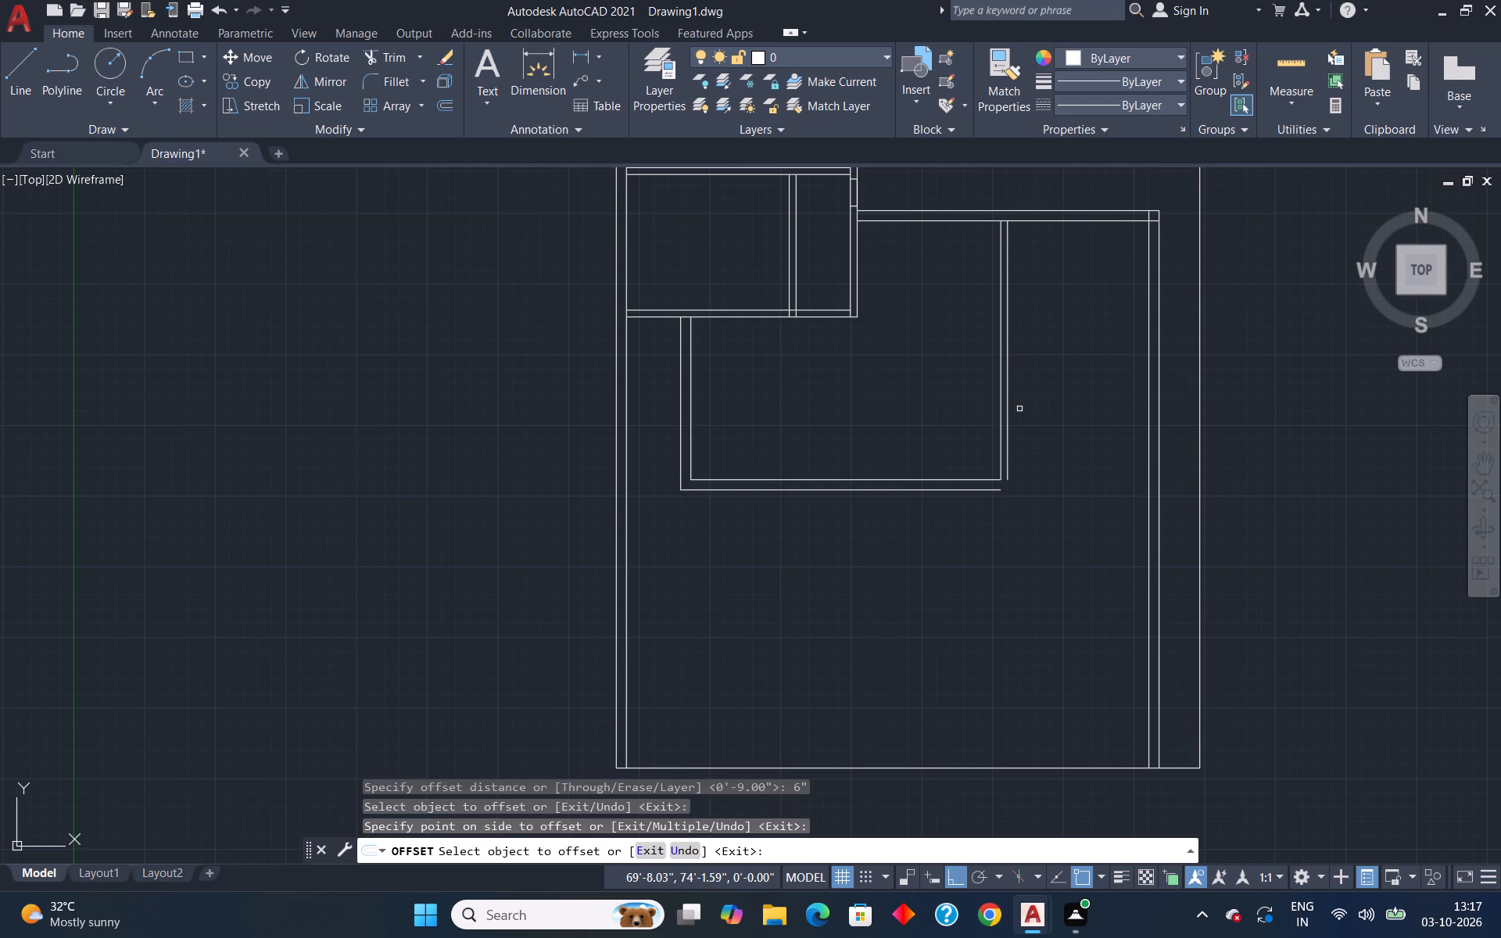
key(Escape)
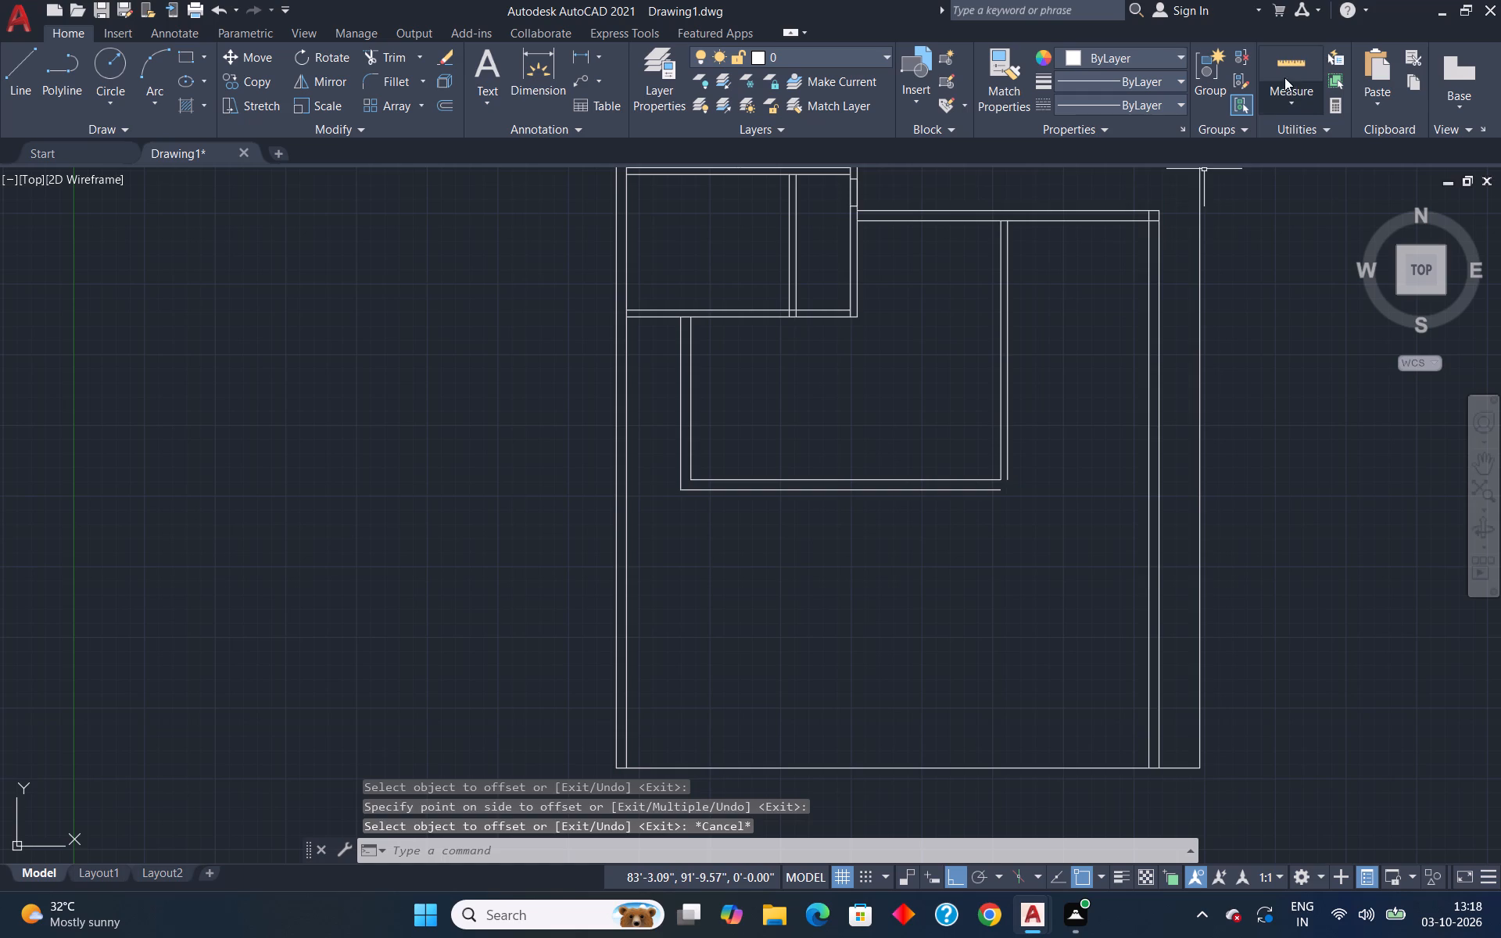
Measure the clear space between the new partition and the right 9" wall.
click(1284, 77)
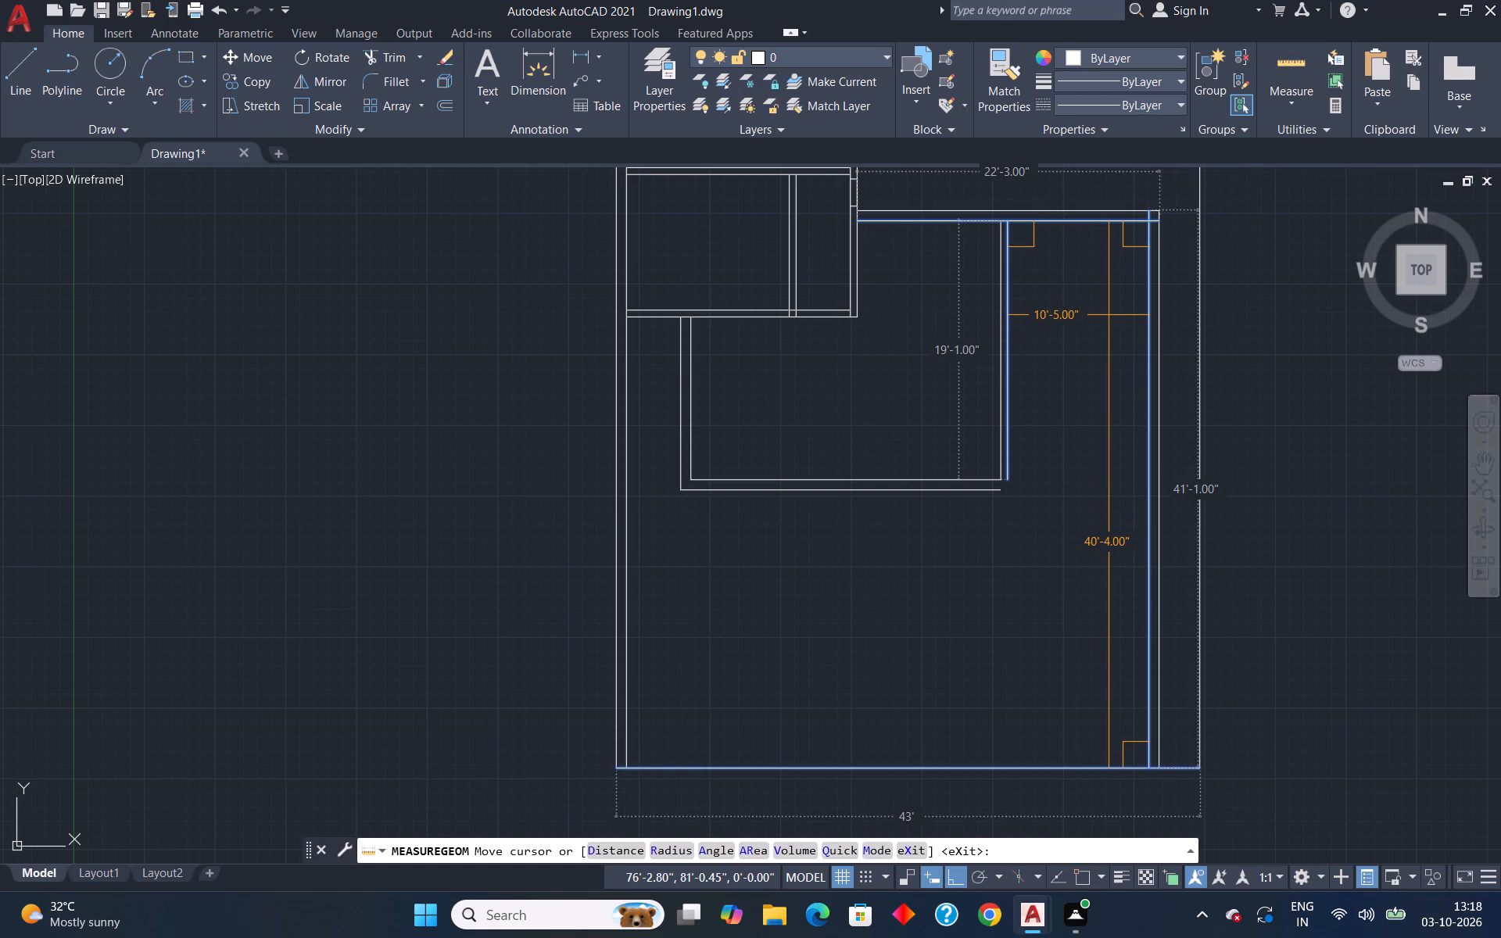
key(Escape)
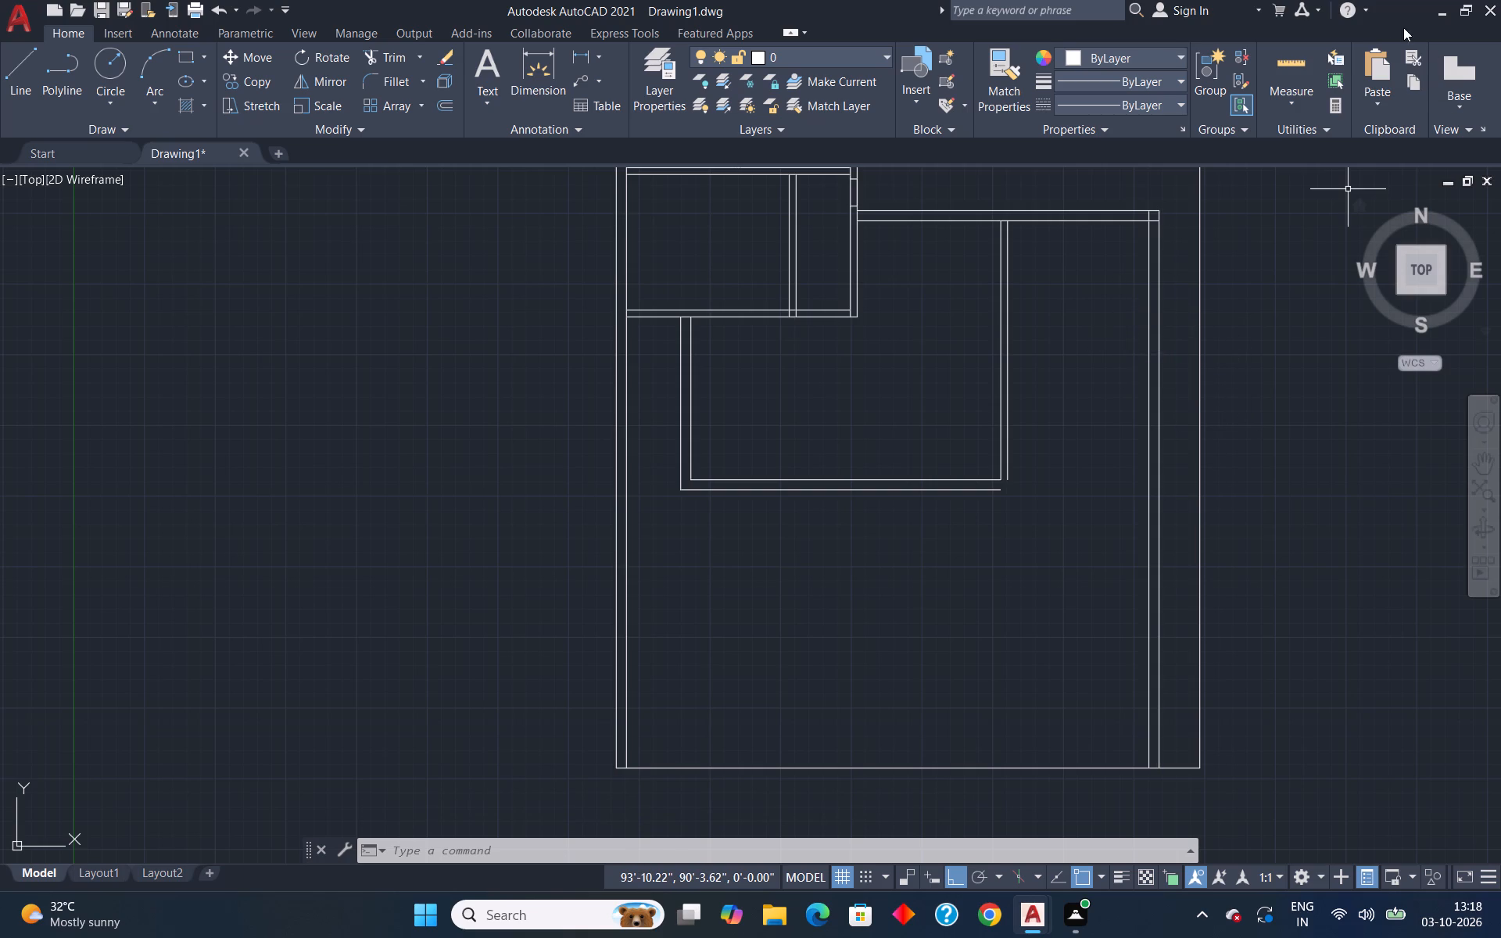
click(1280, 63)
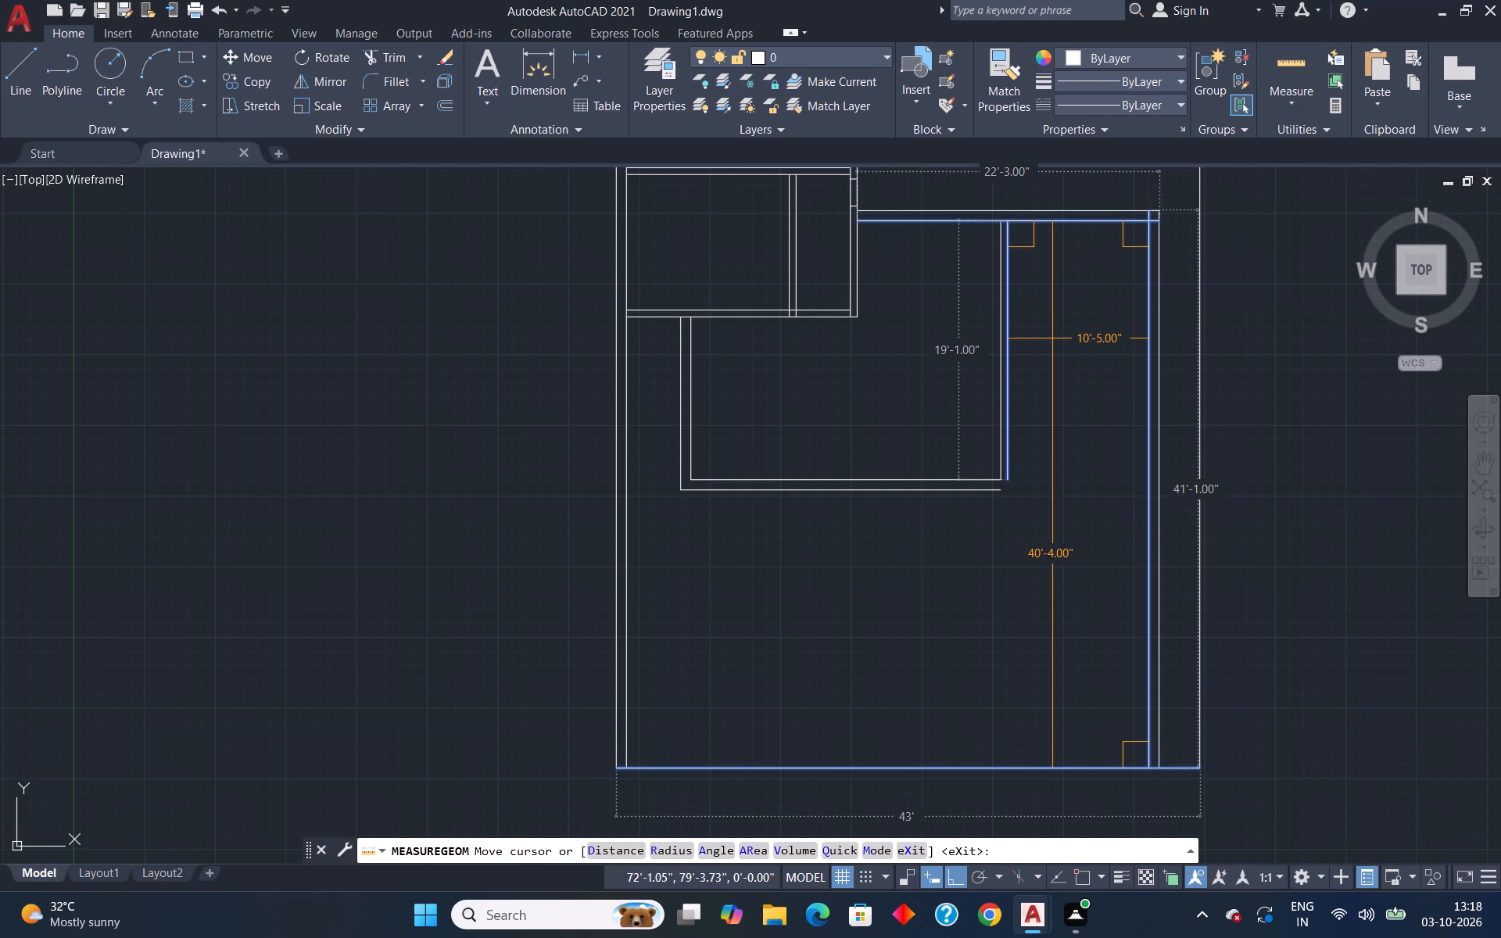
key(Escape)
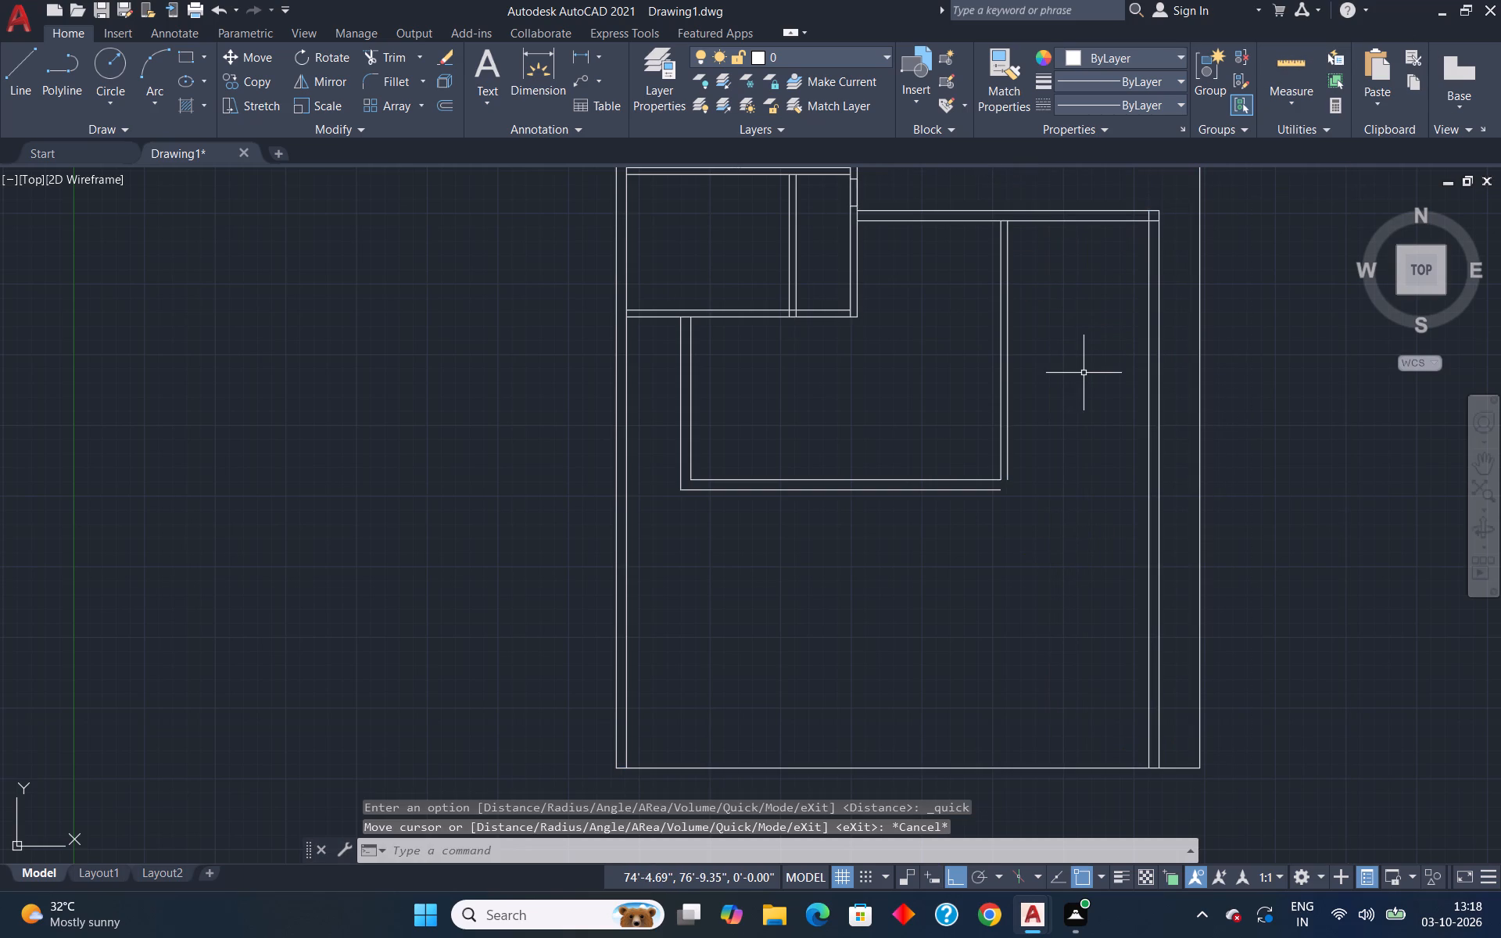
Offset the lower line of the 9" horizontal wall 13' downward.
key(o)
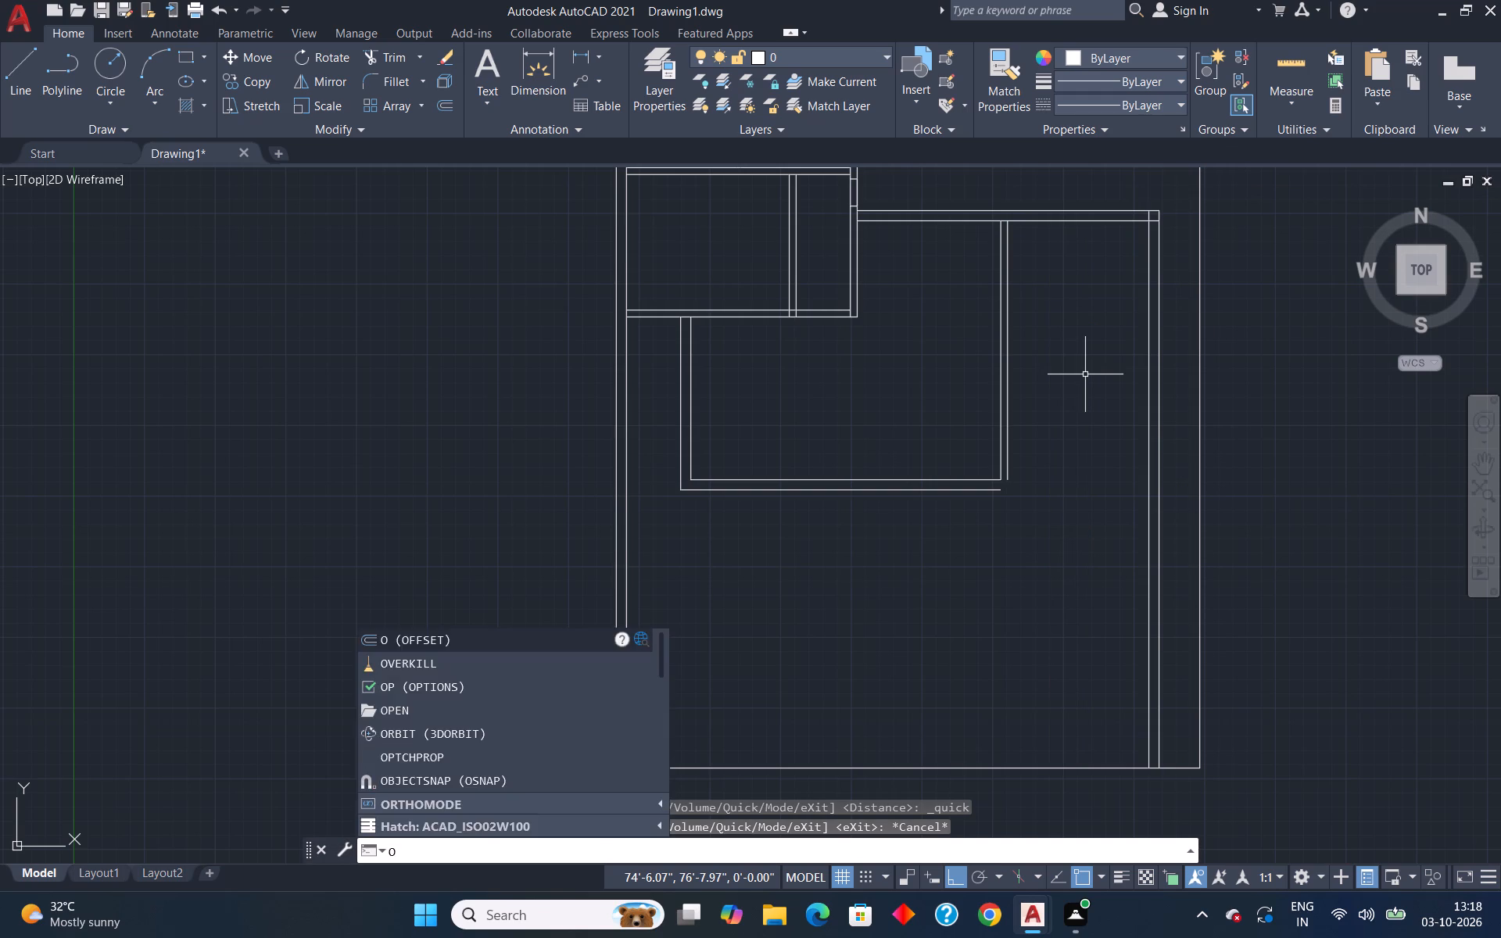
key(Return)
text(13')
key(Return)
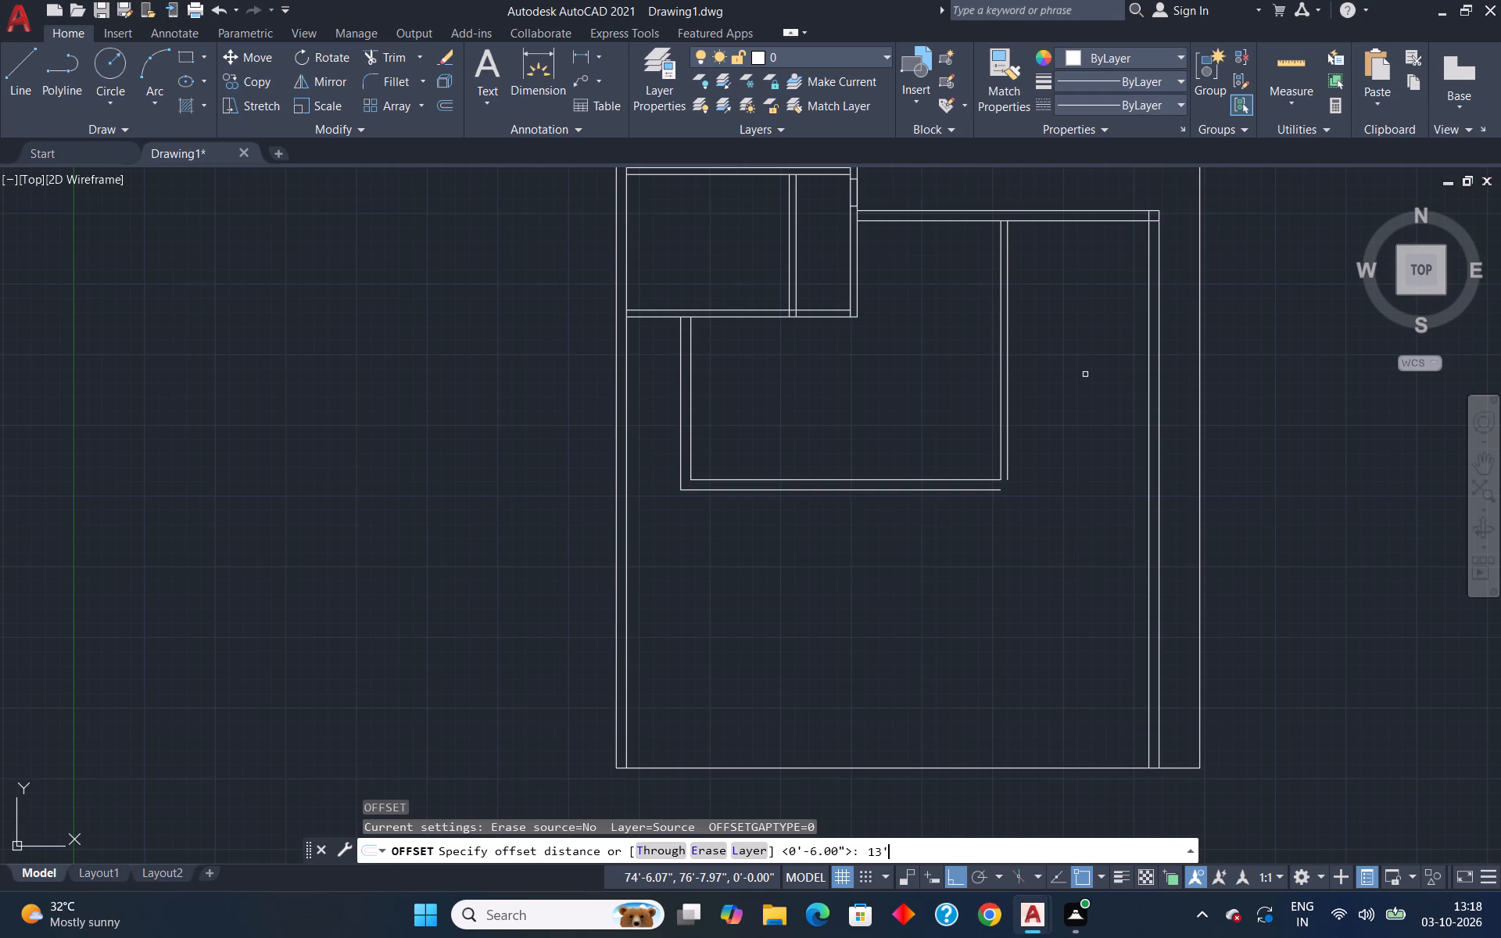
click(1041, 217)
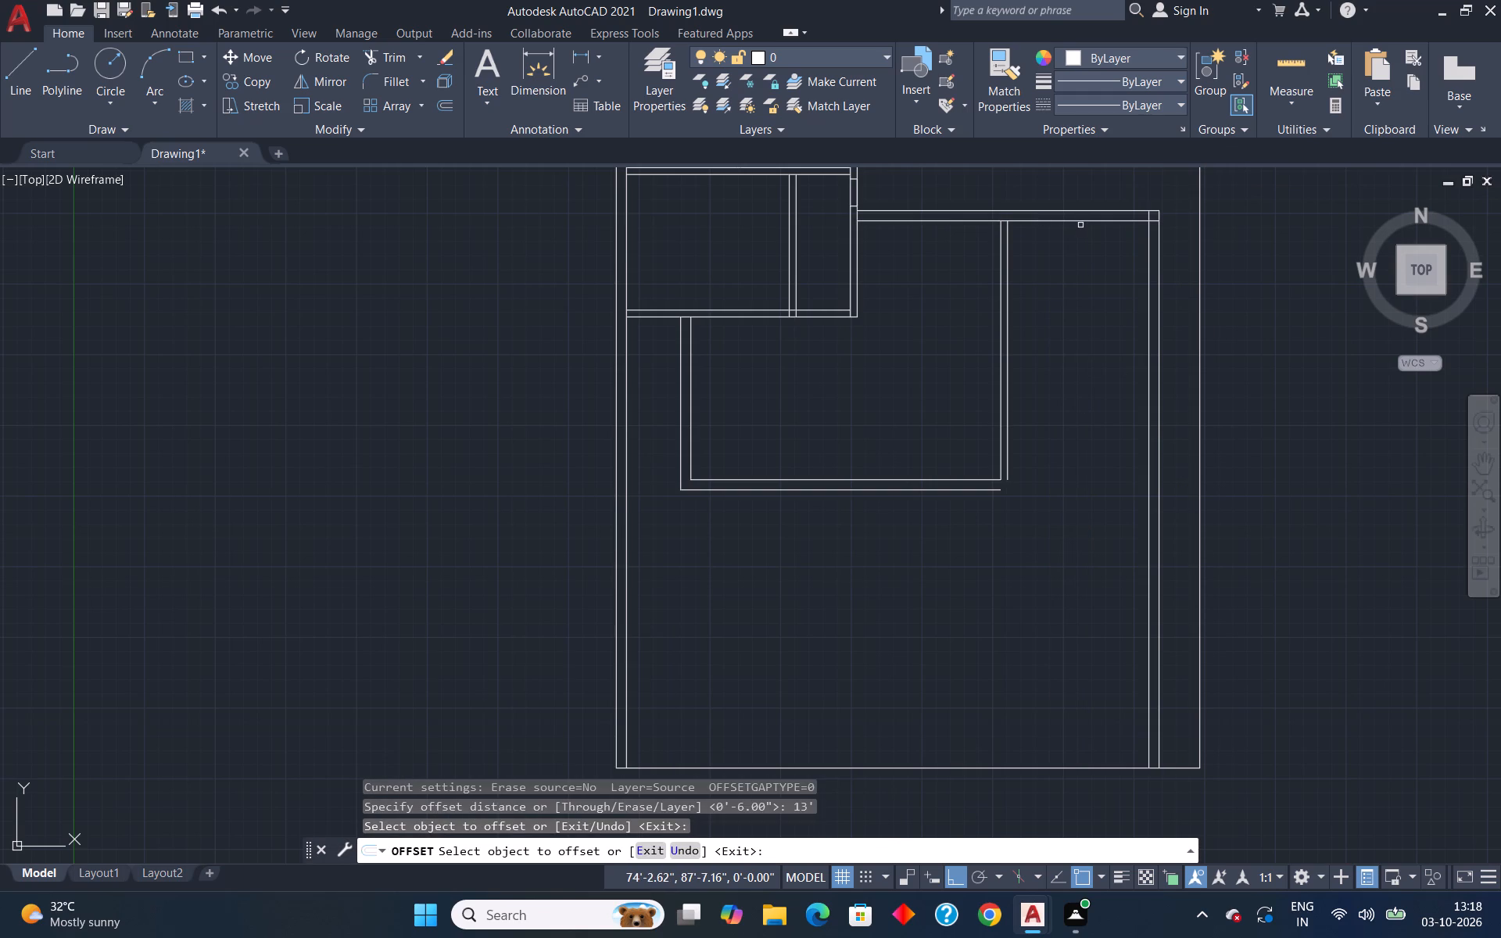
click(1076, 218)
click(1073, 292)
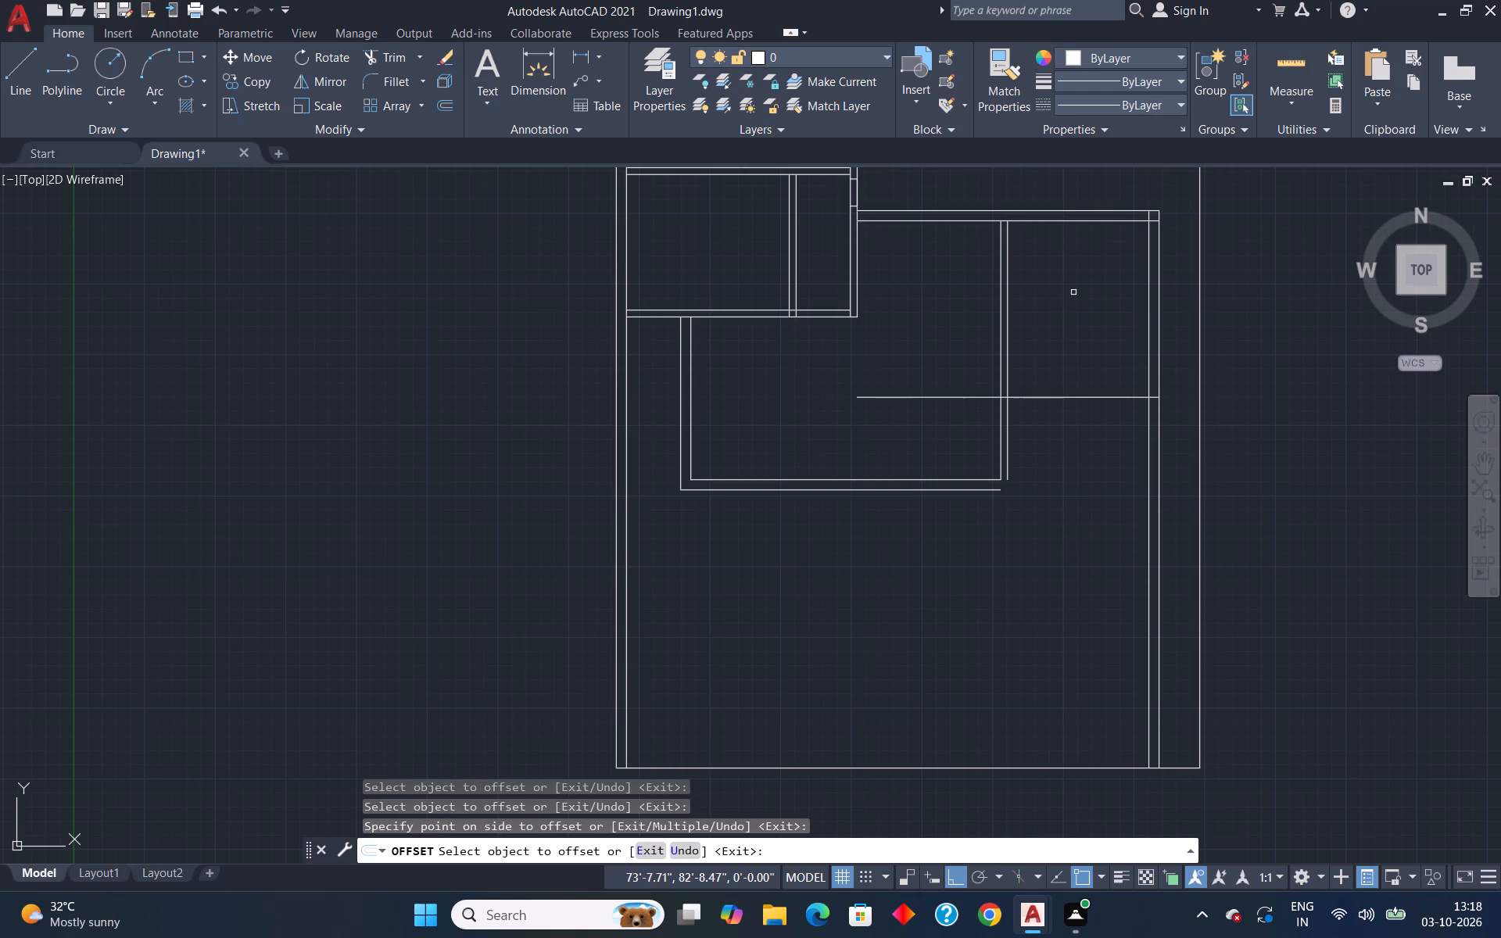
key(Escape)
Trim the part of the 13' offset line that runs into the room left of the 6" partition.
text(tr)
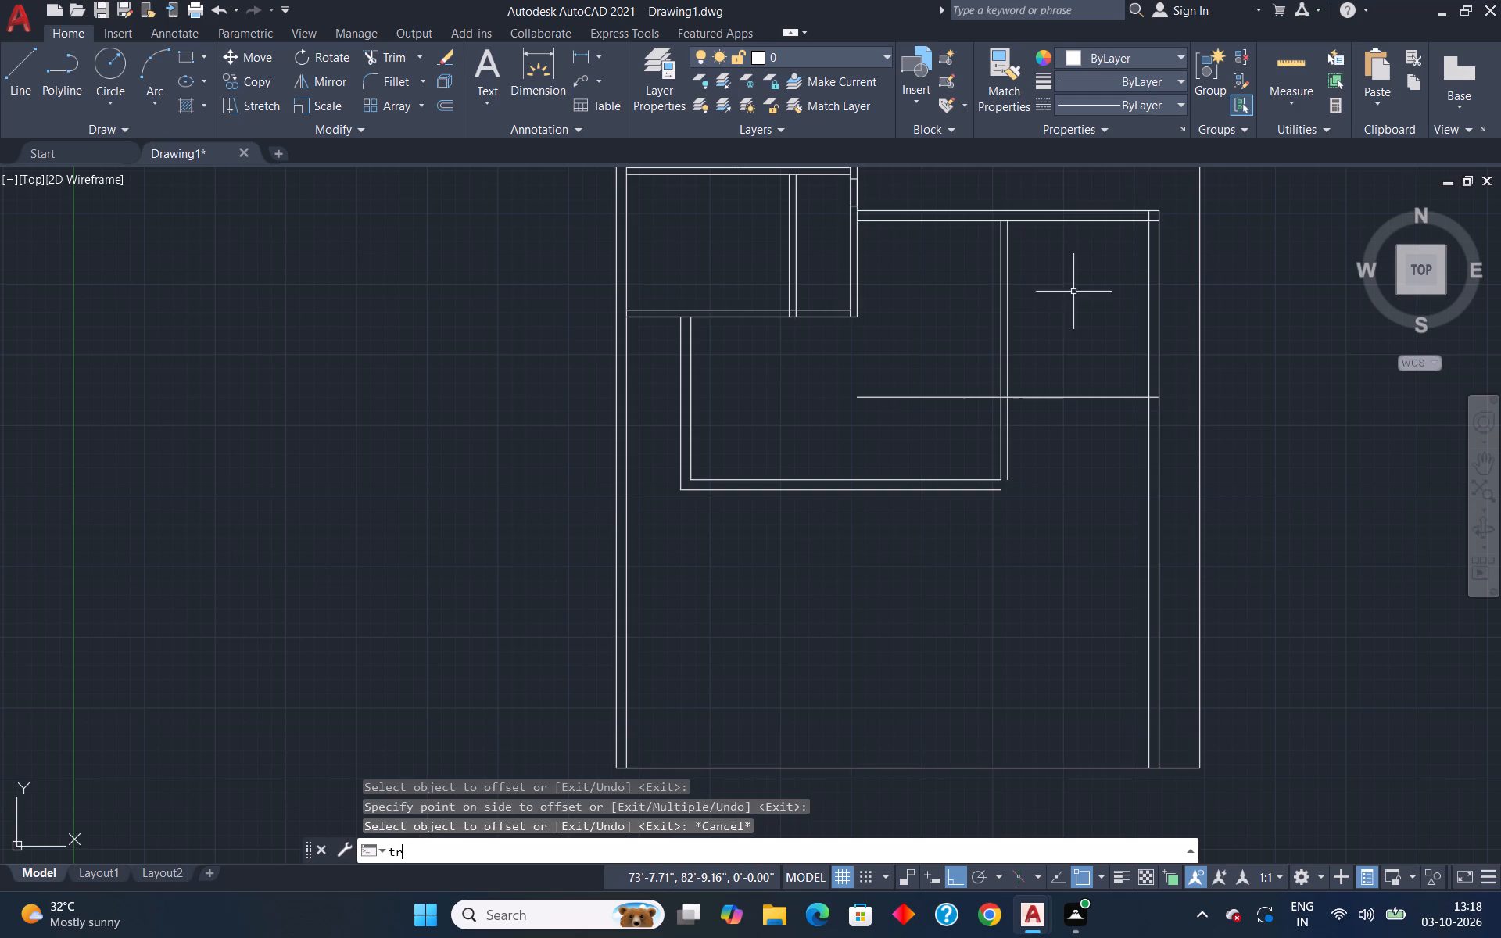
key(Return)
drag(960, 372, 923, 409)
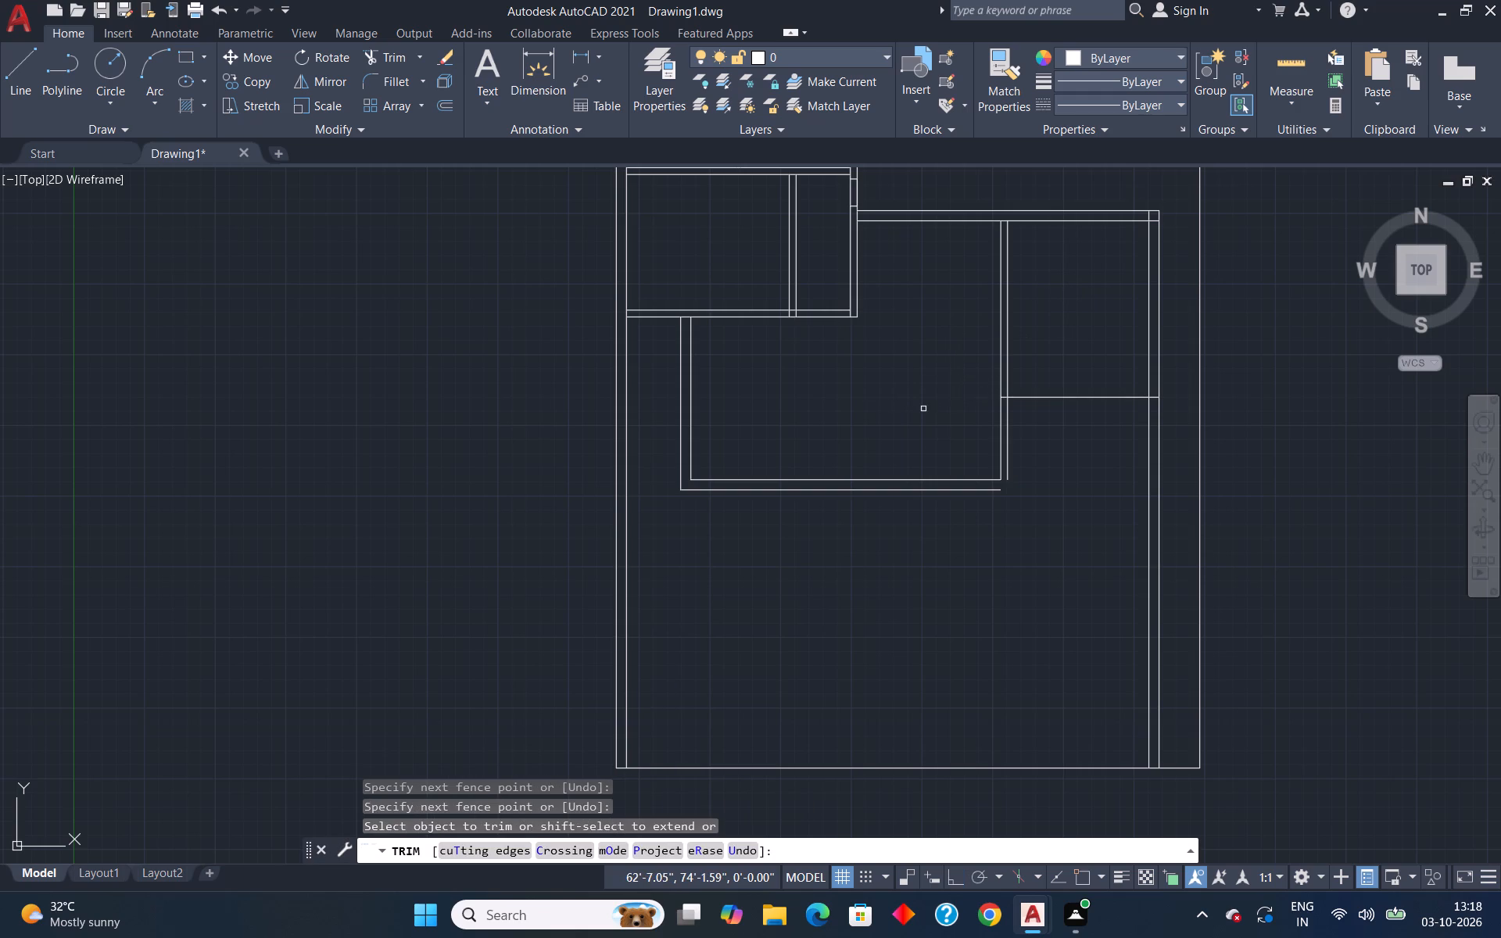
key(Escape)
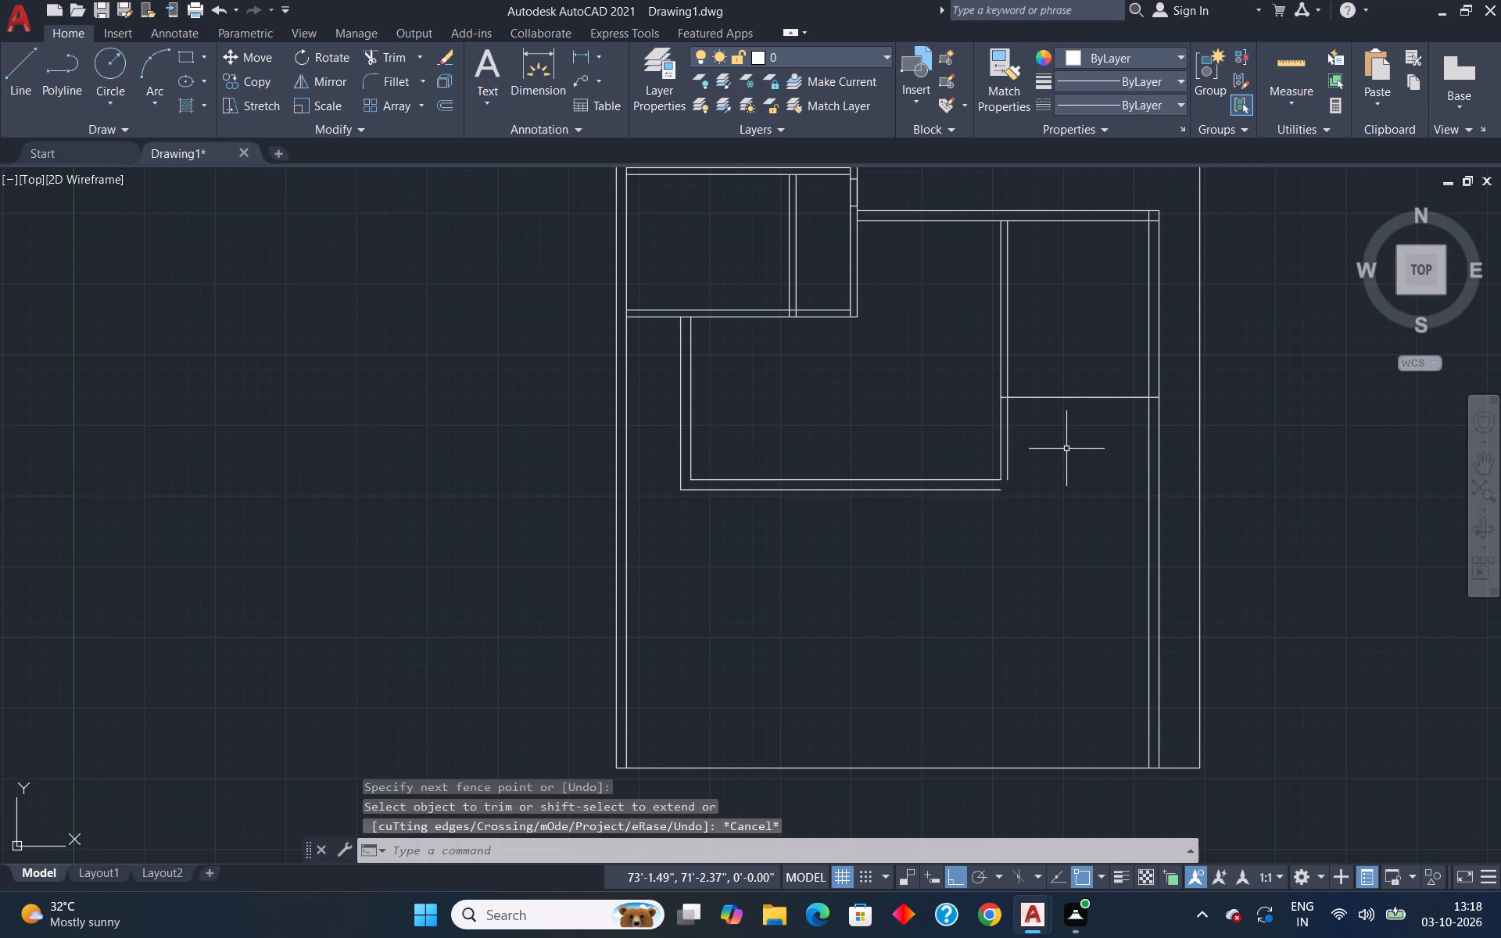
Offset the trimmed horizontal line 6" downward to form the right room's bottom partition.
key(o)
key(Return)
text(6")
key(Return)
click(1030, 399)
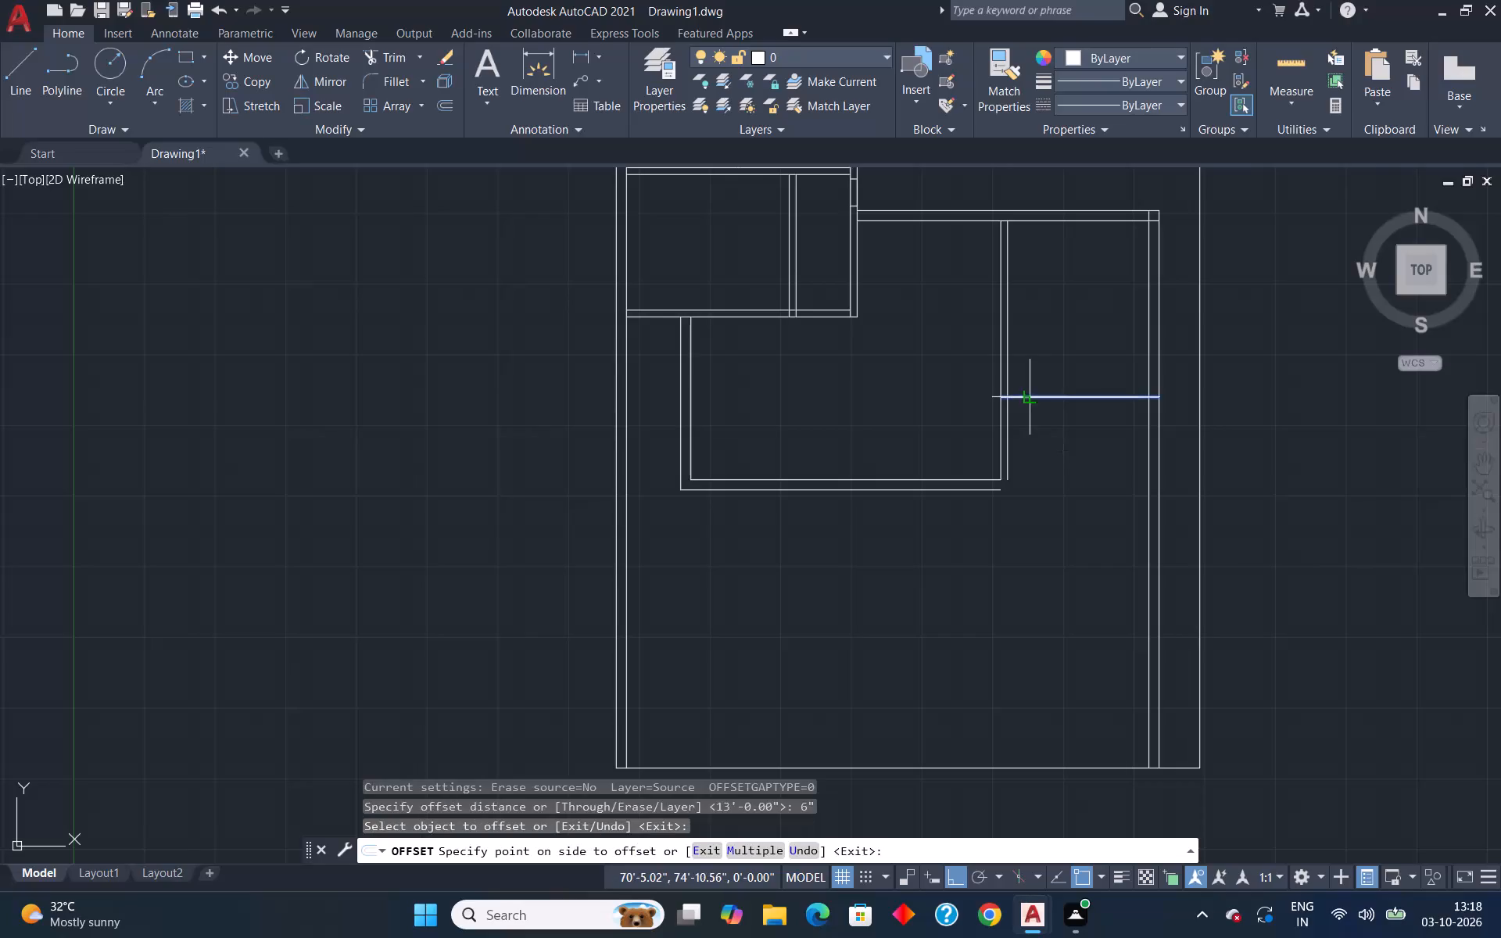
click(1030, 412)
key(Escape)
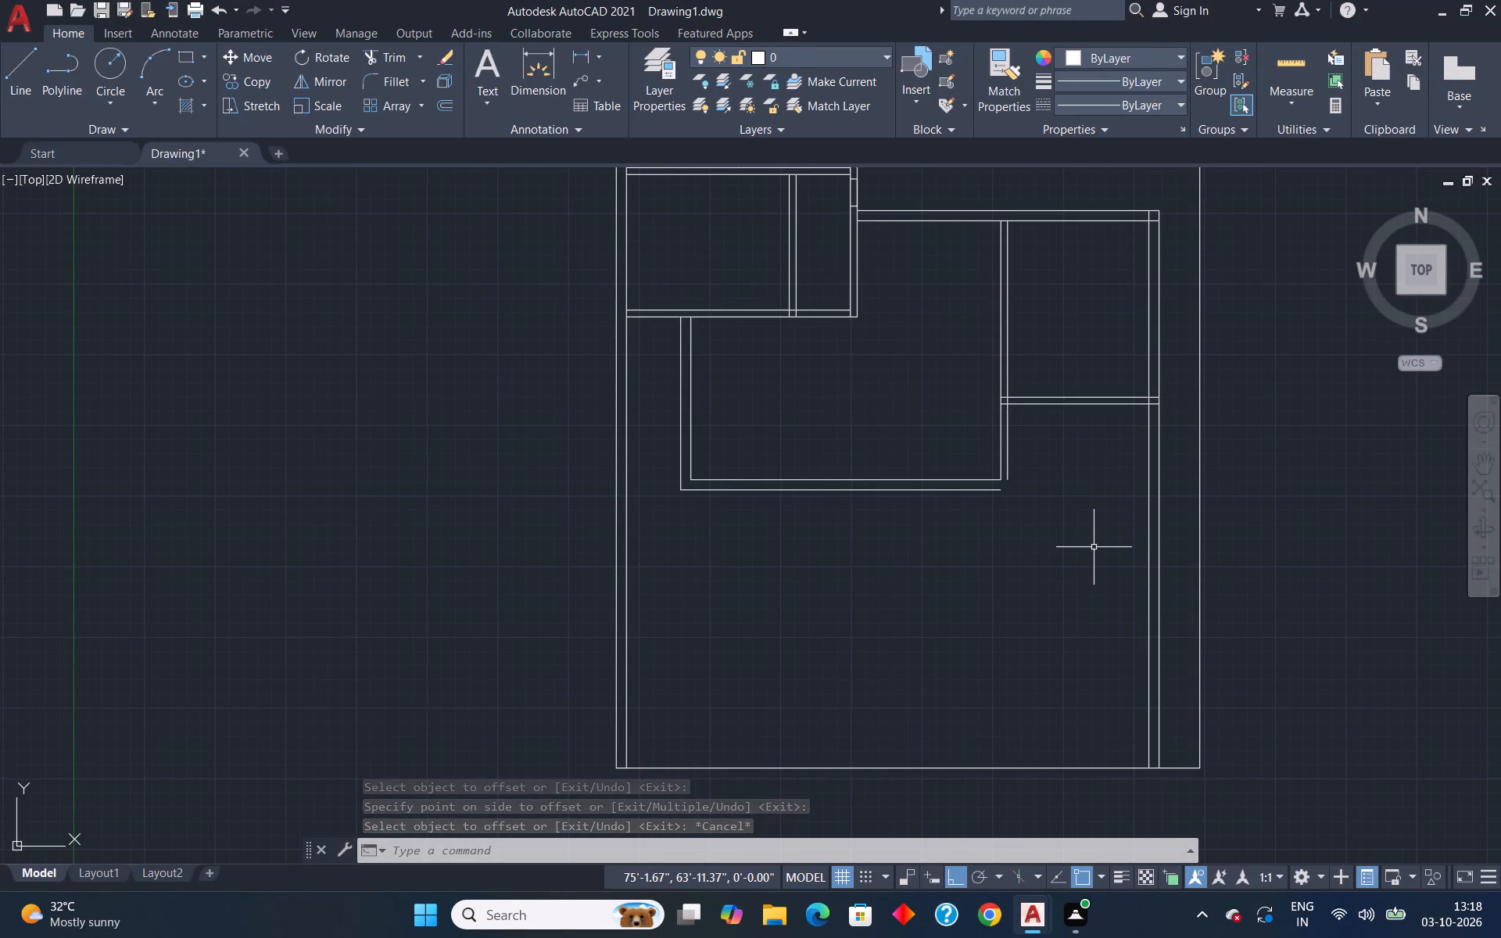
Offset the right 9" wall's inner line 7' to the left.
key(o)
key(Return)
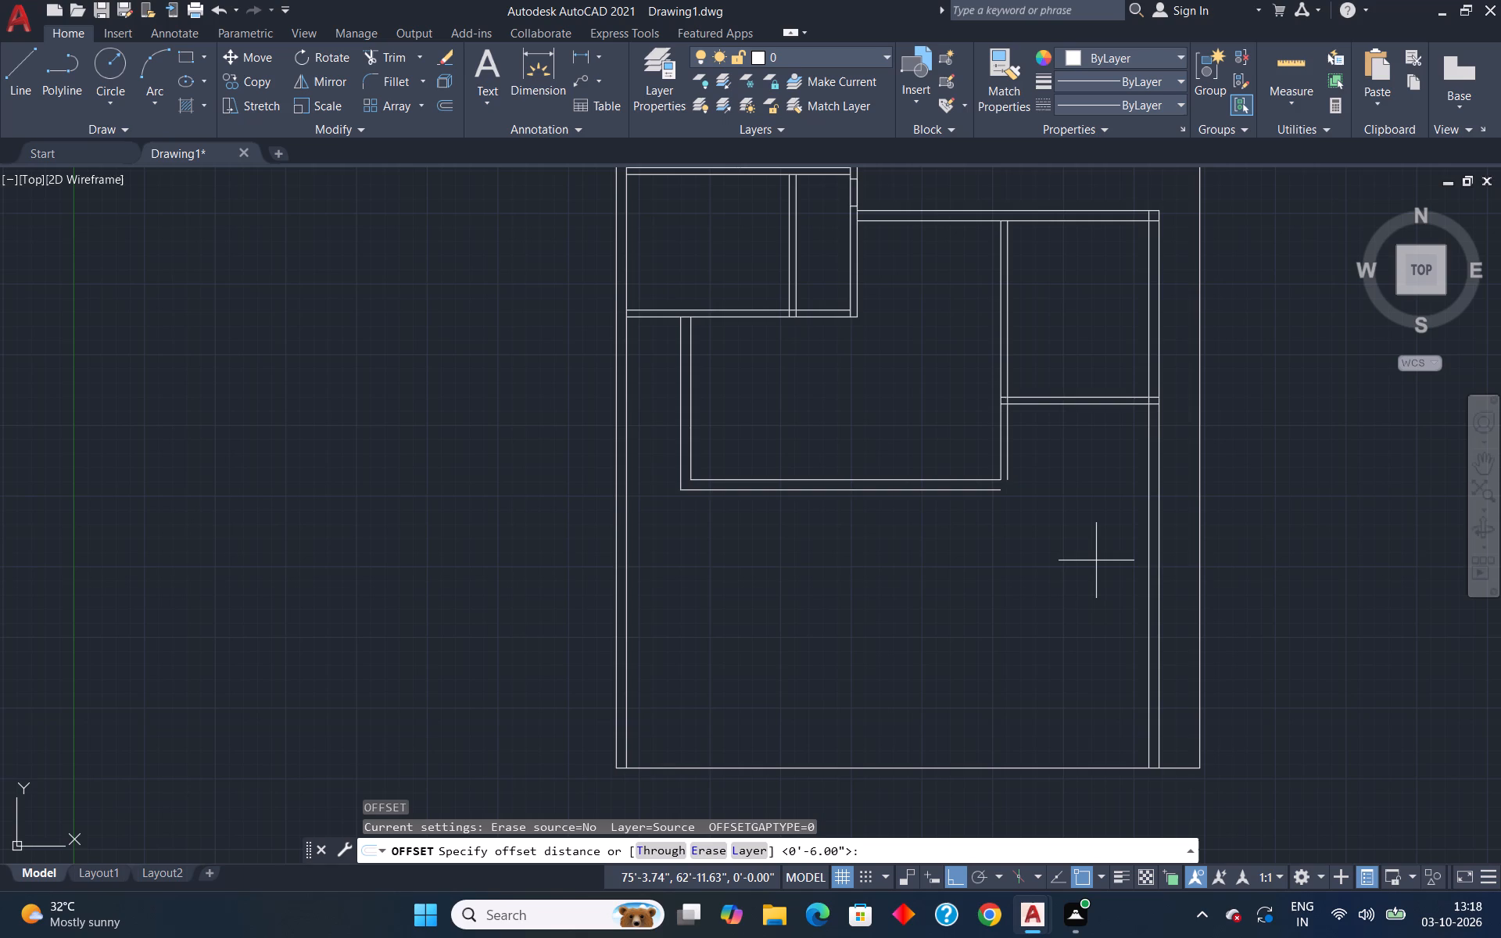
text(7')
key(Return)
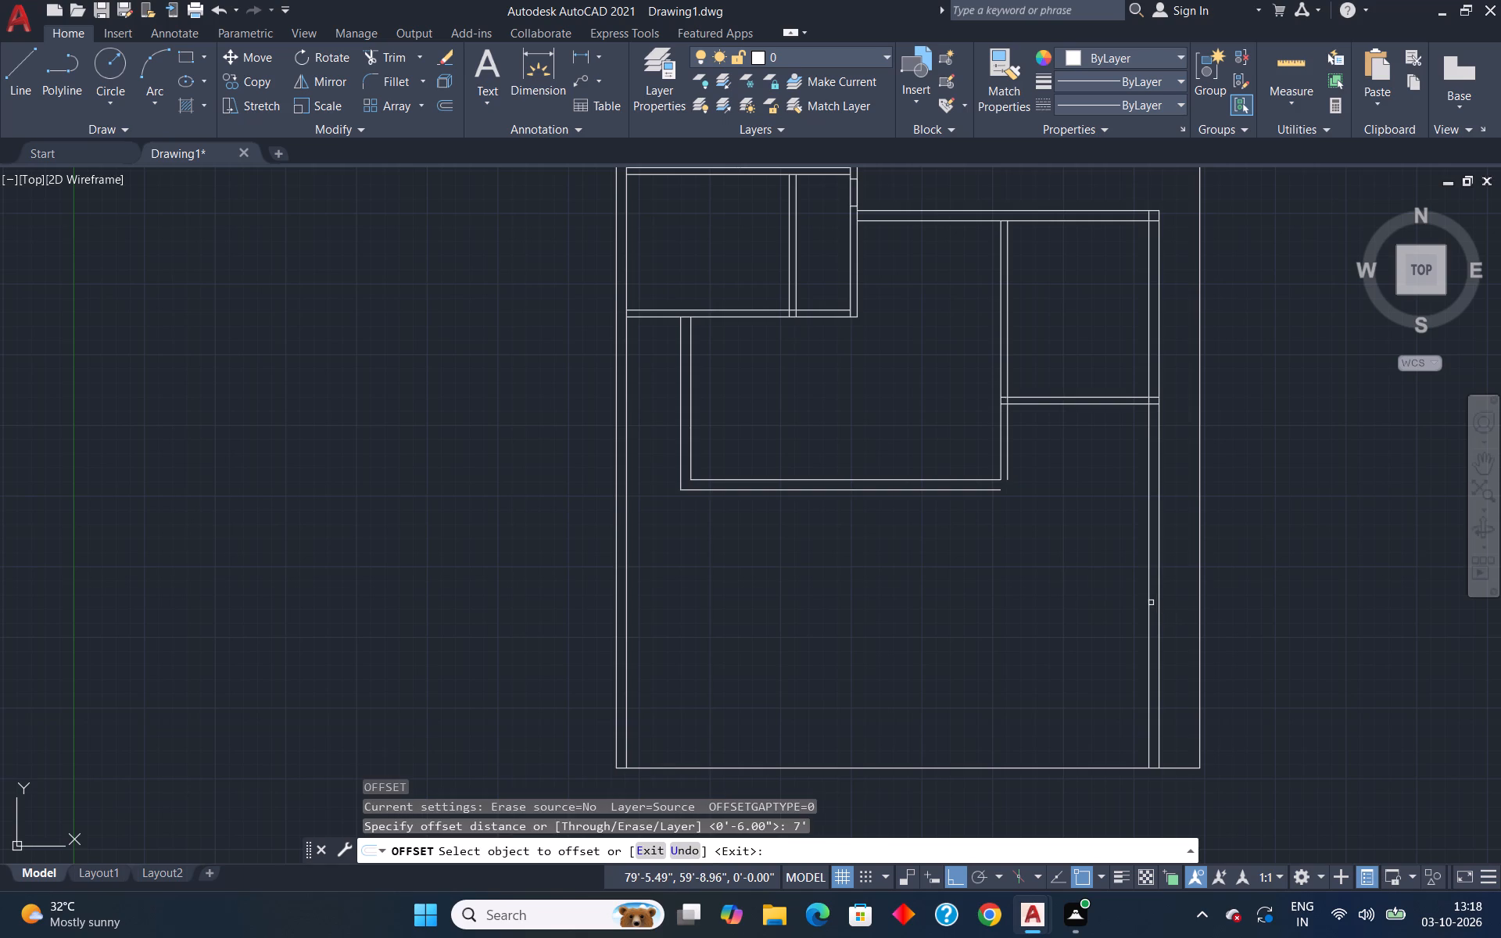
click(1150, 600)
click(1093, 614)
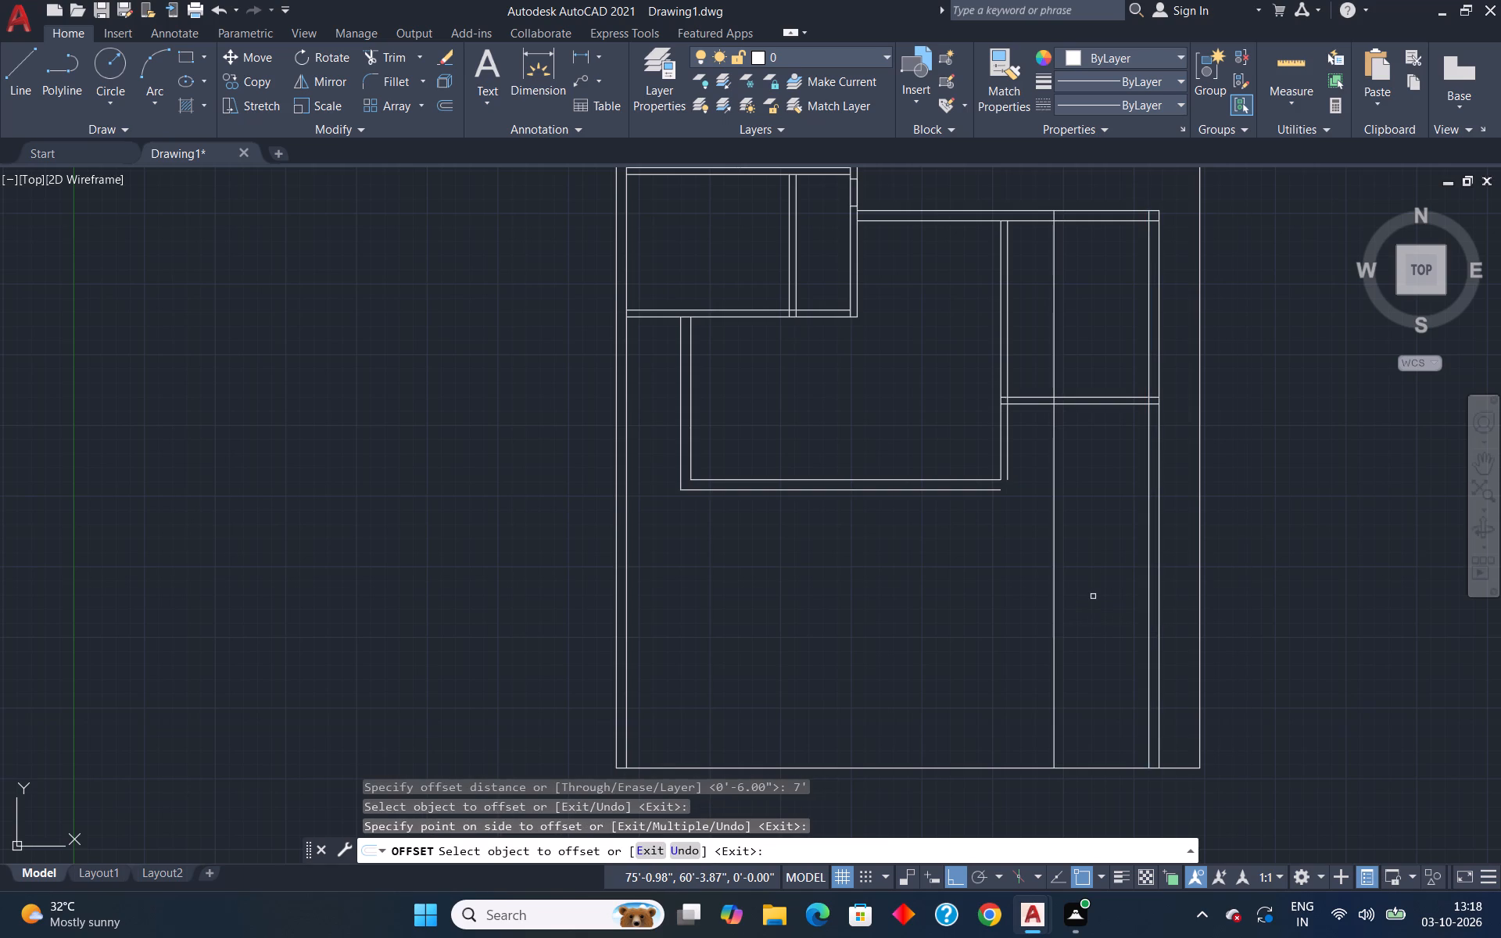
key(Escape)
Offset the lower line of the right room's bottom partition 6' downward.
key(o)
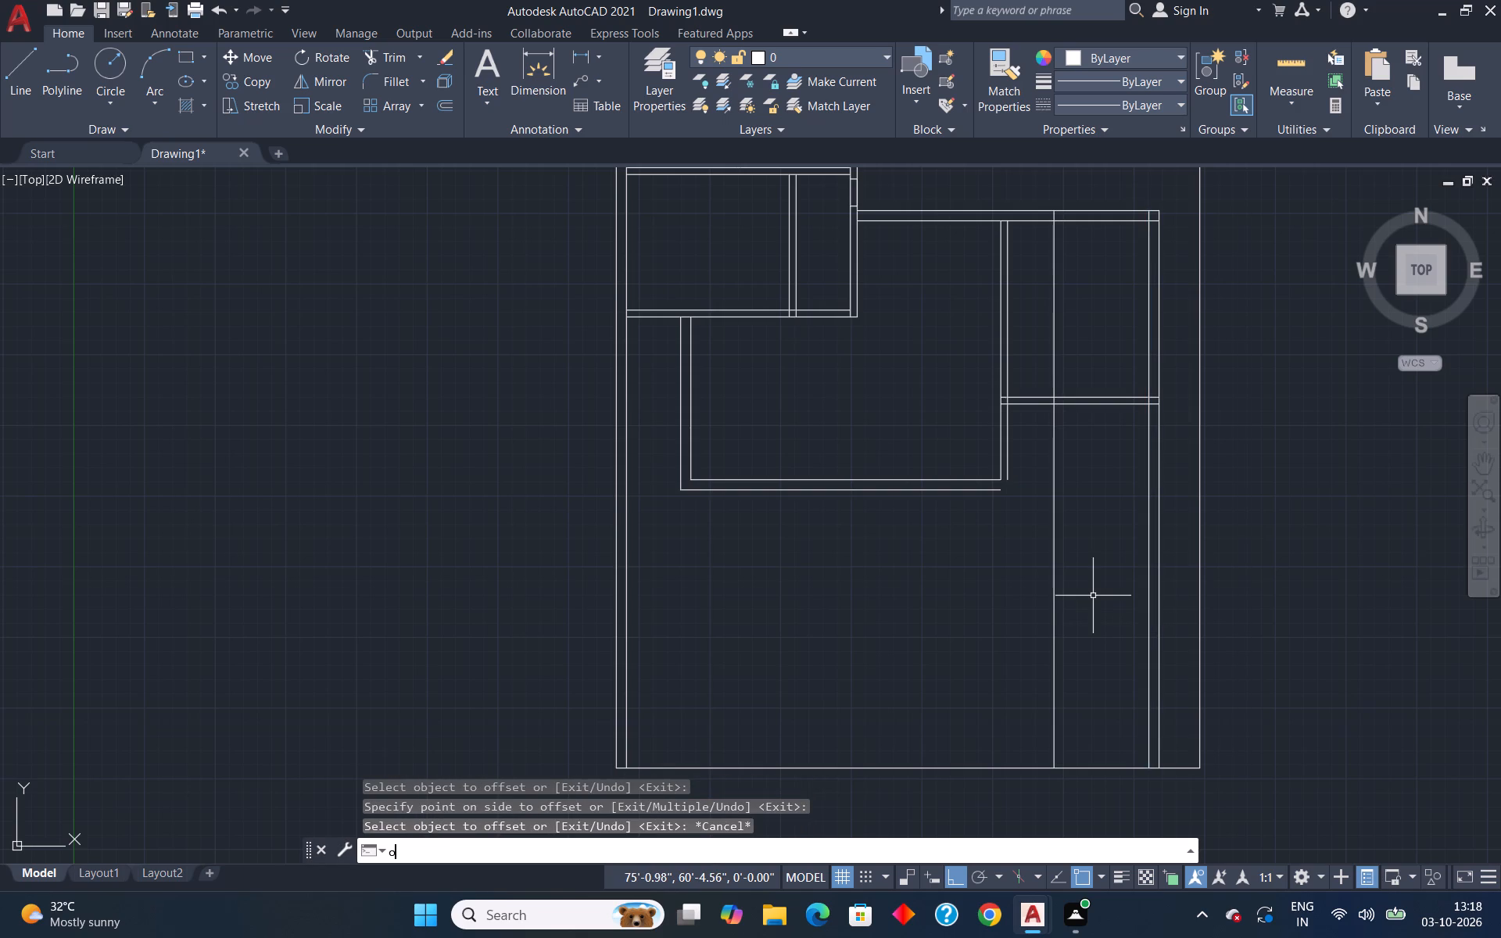
key(Return)
text(6')
key(Return)
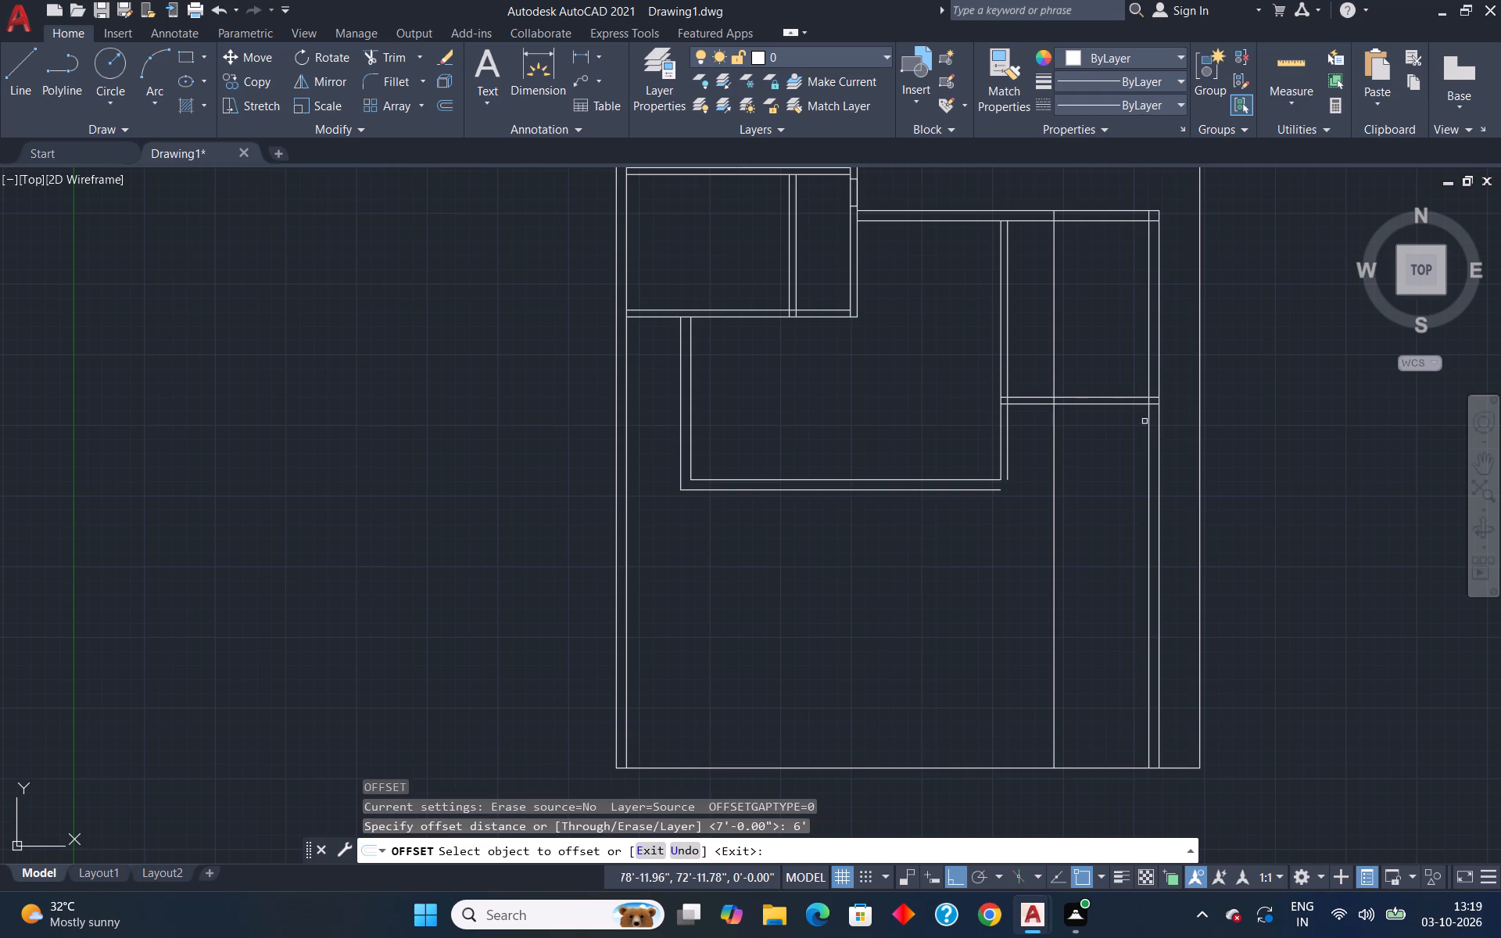
click(1130, 404)
click(1126, 457)
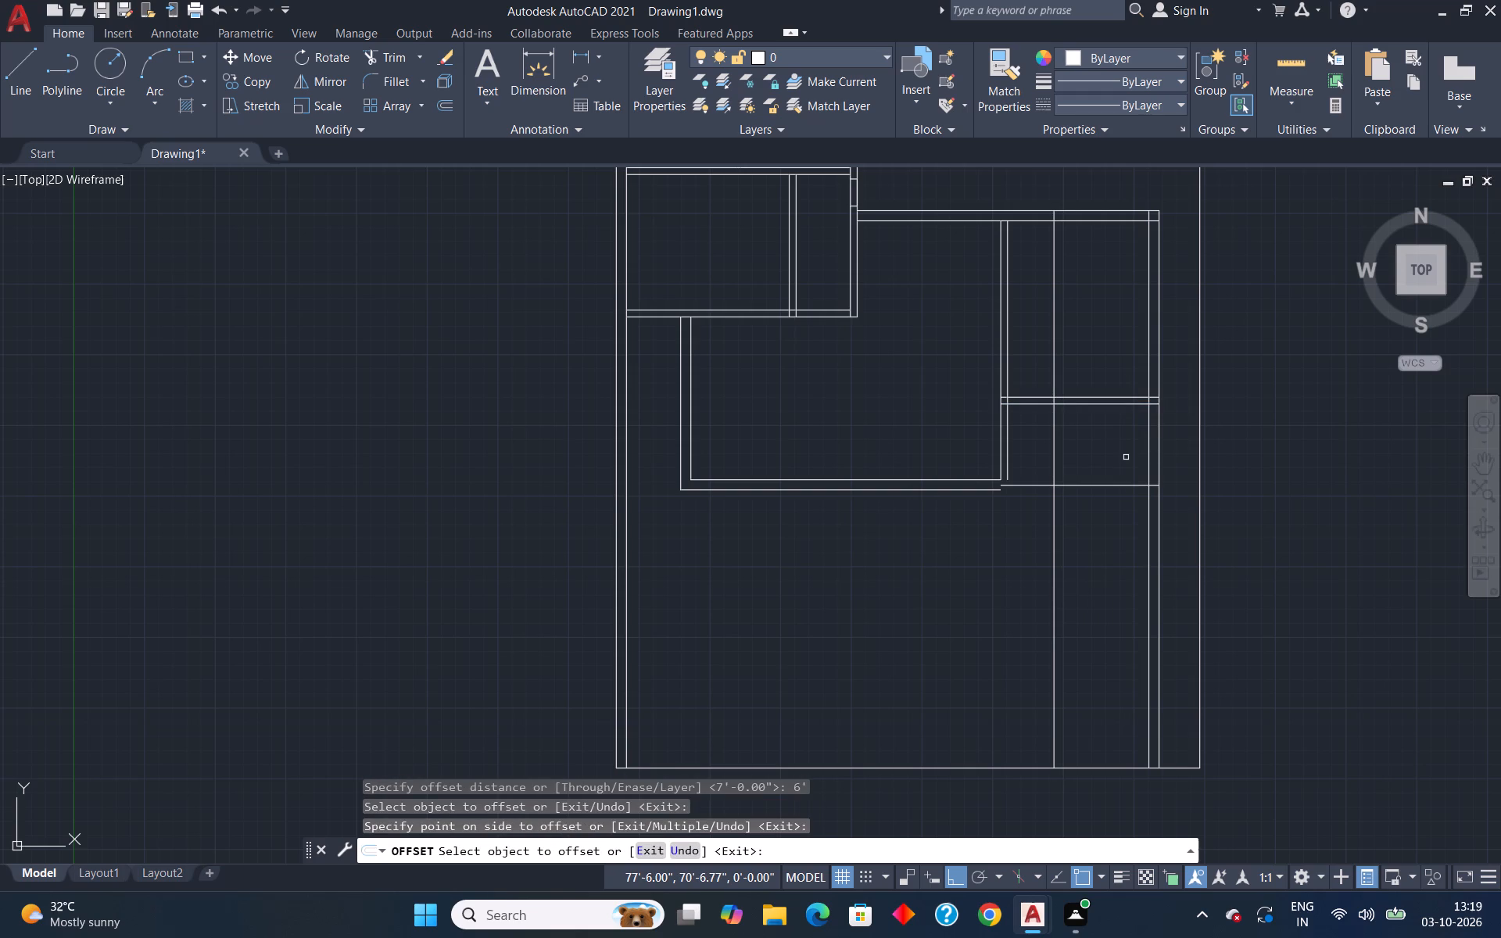
key(Escape)
Trim the 7' and 6' offset lines to a small room's left and bottom edges, clearing the leftover stub in the 9" horizontal wall.
text(tr)
key(Return)
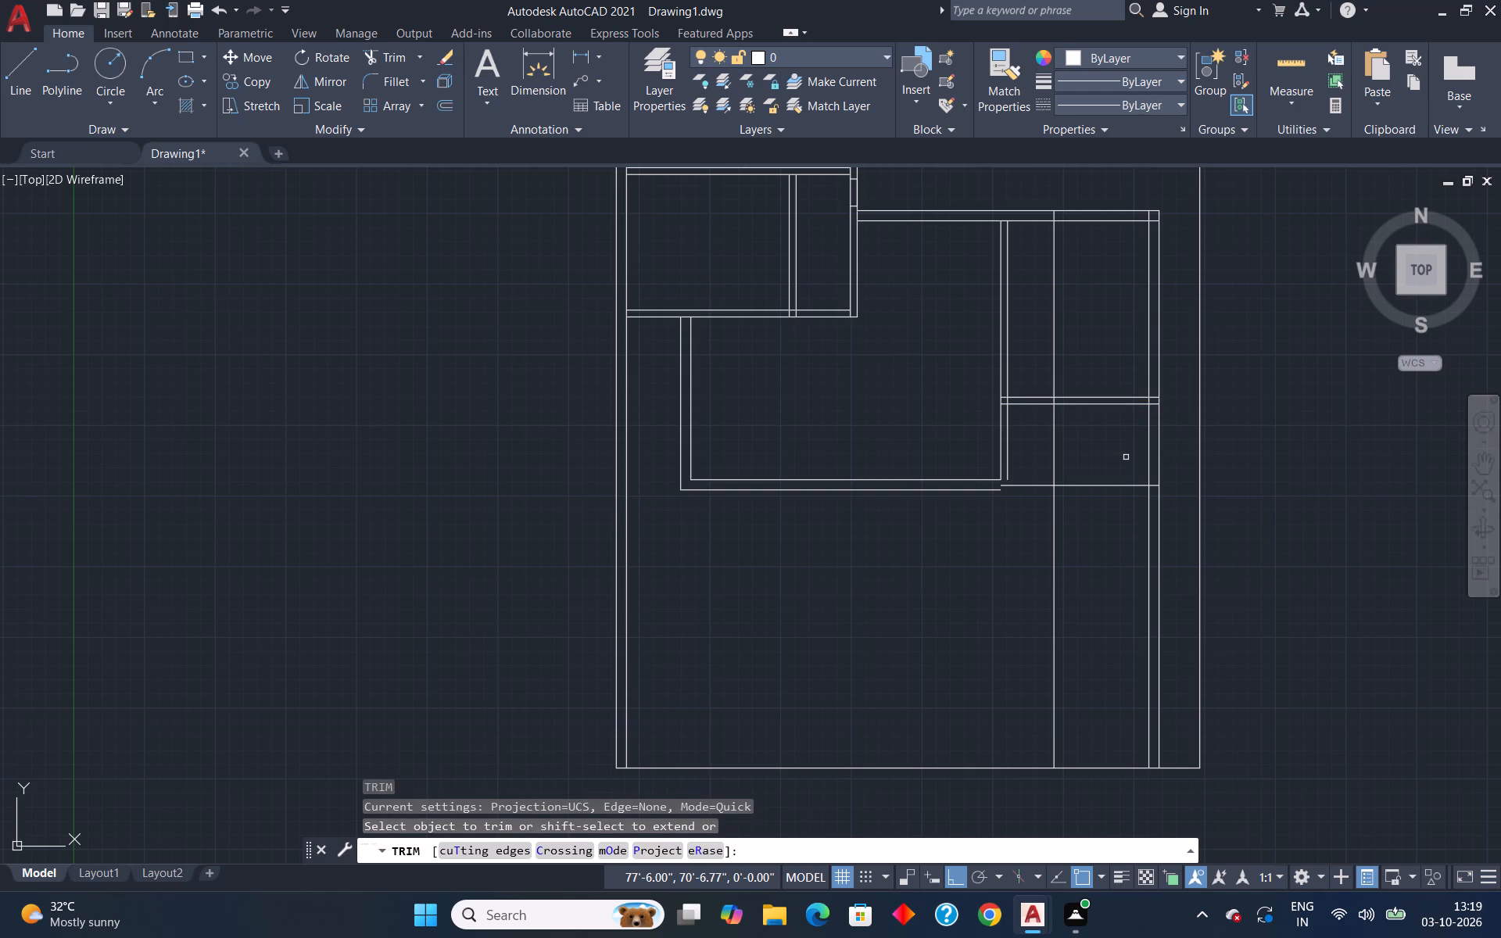
drag(1043, 465, 1029, 544)
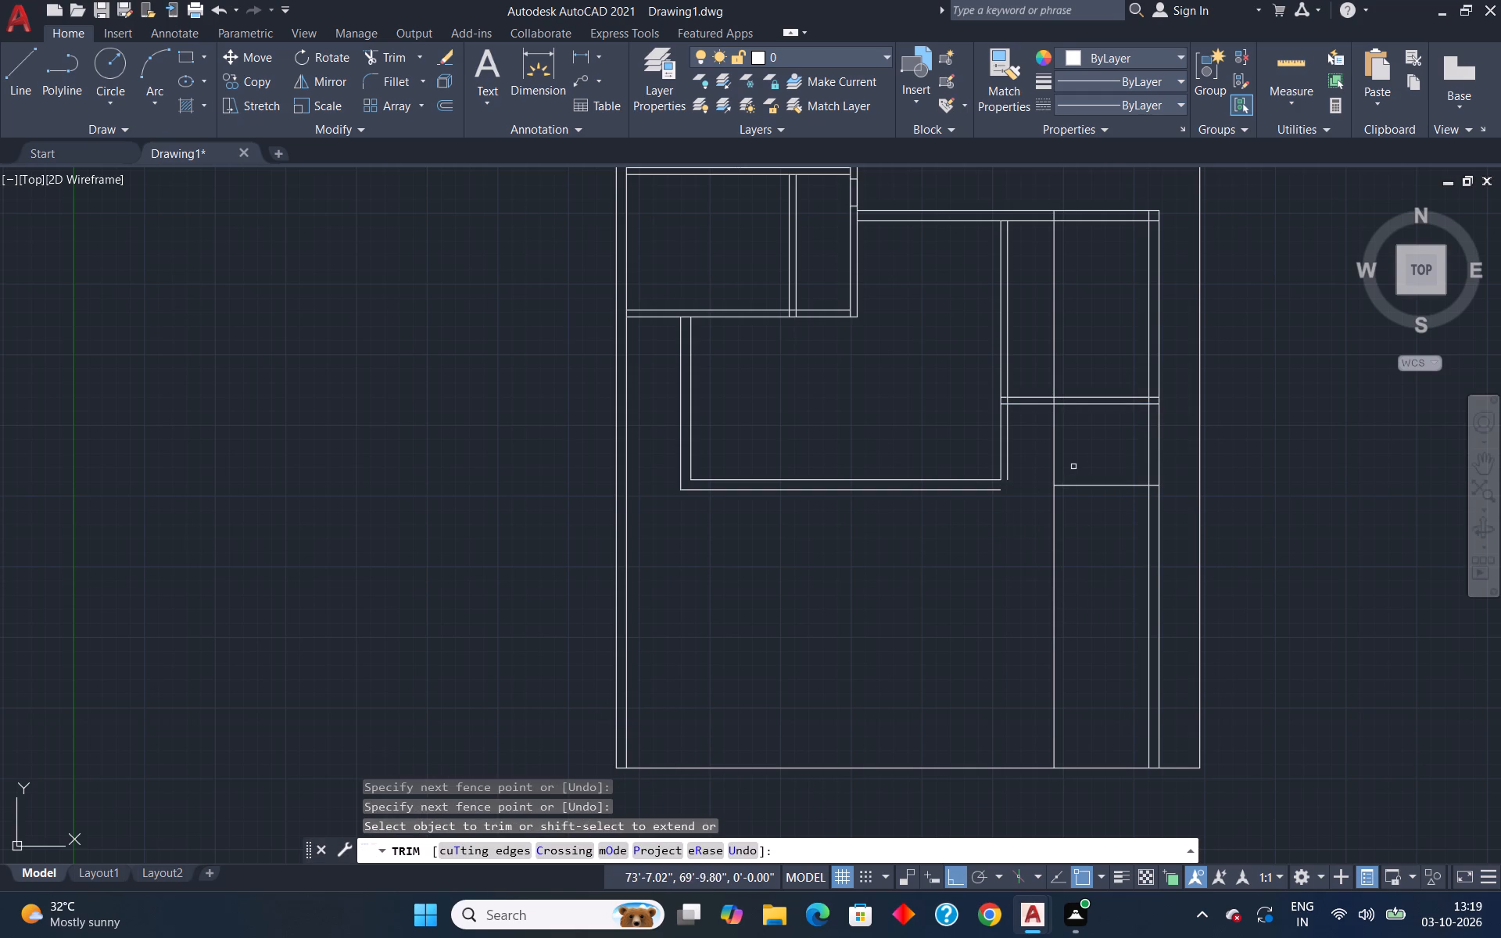
drag(1050, 317, 1124, 334)
drag(1102, 539, 1034, 582)
scroll(1059, 206, up, 4)
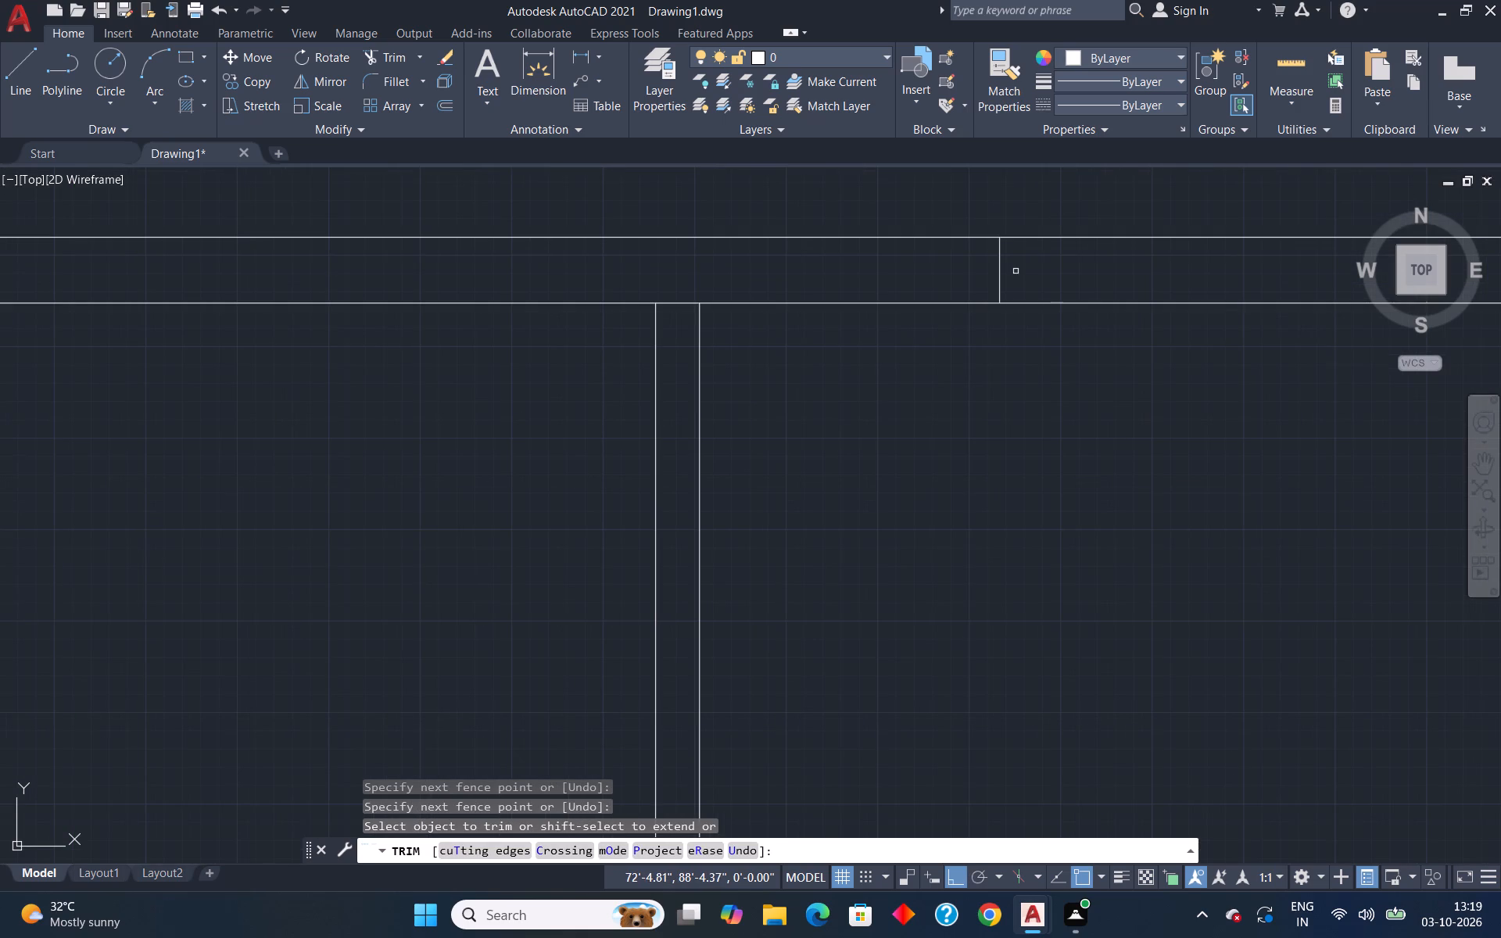
drag(1016, 271, 987, 277)
key(Escape)
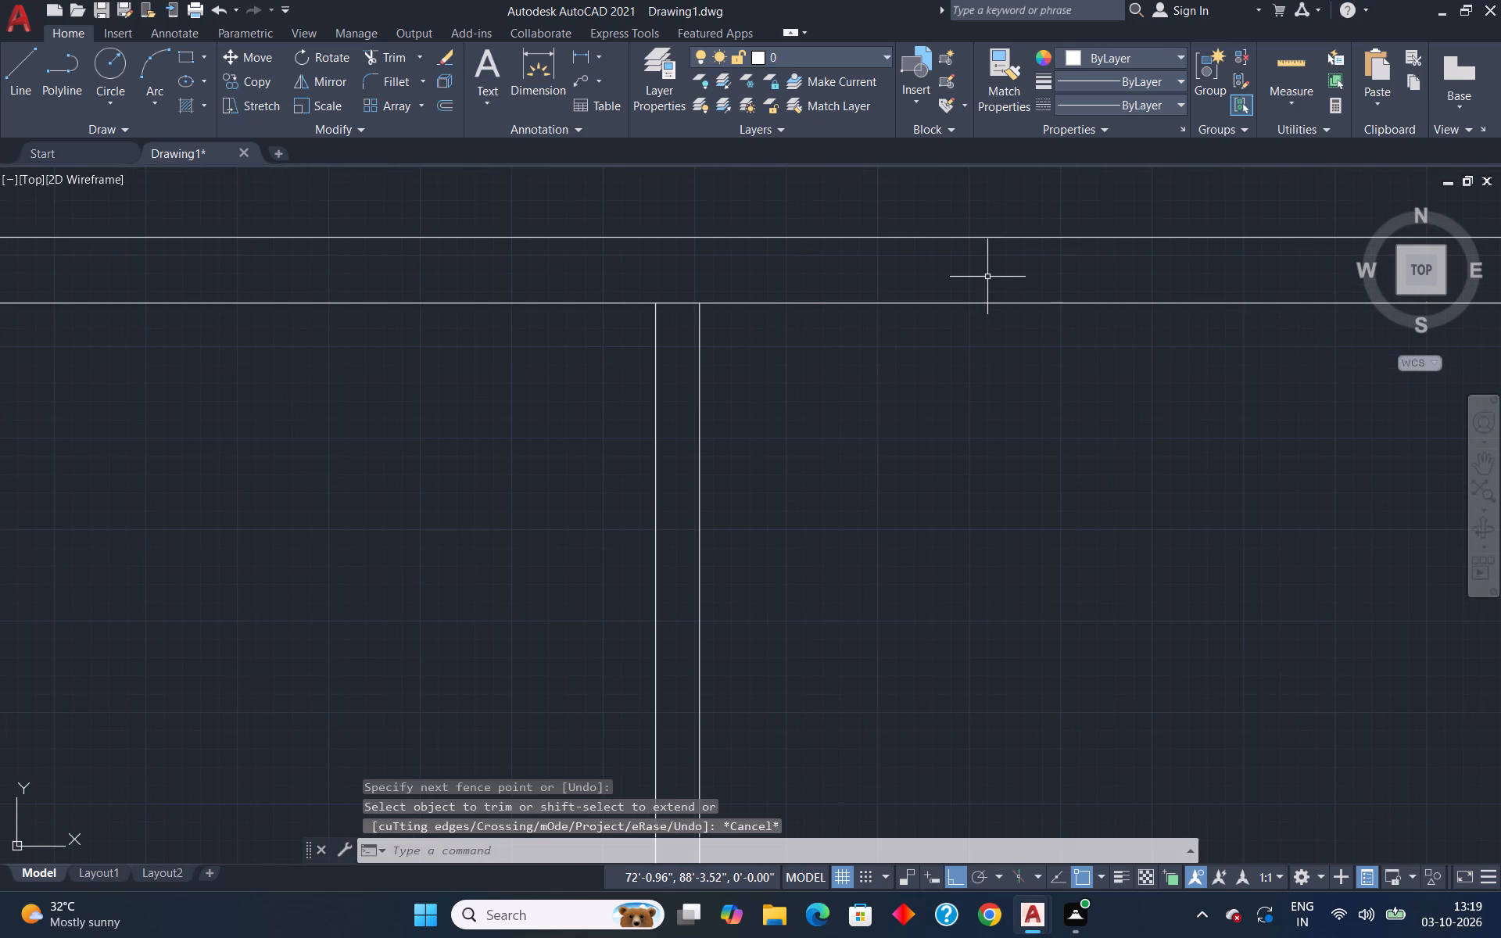
Offset the small room's left line 6" to the left and its bottom line 6" downward.
key(o)
key(Return)
text(6")
key(Return)
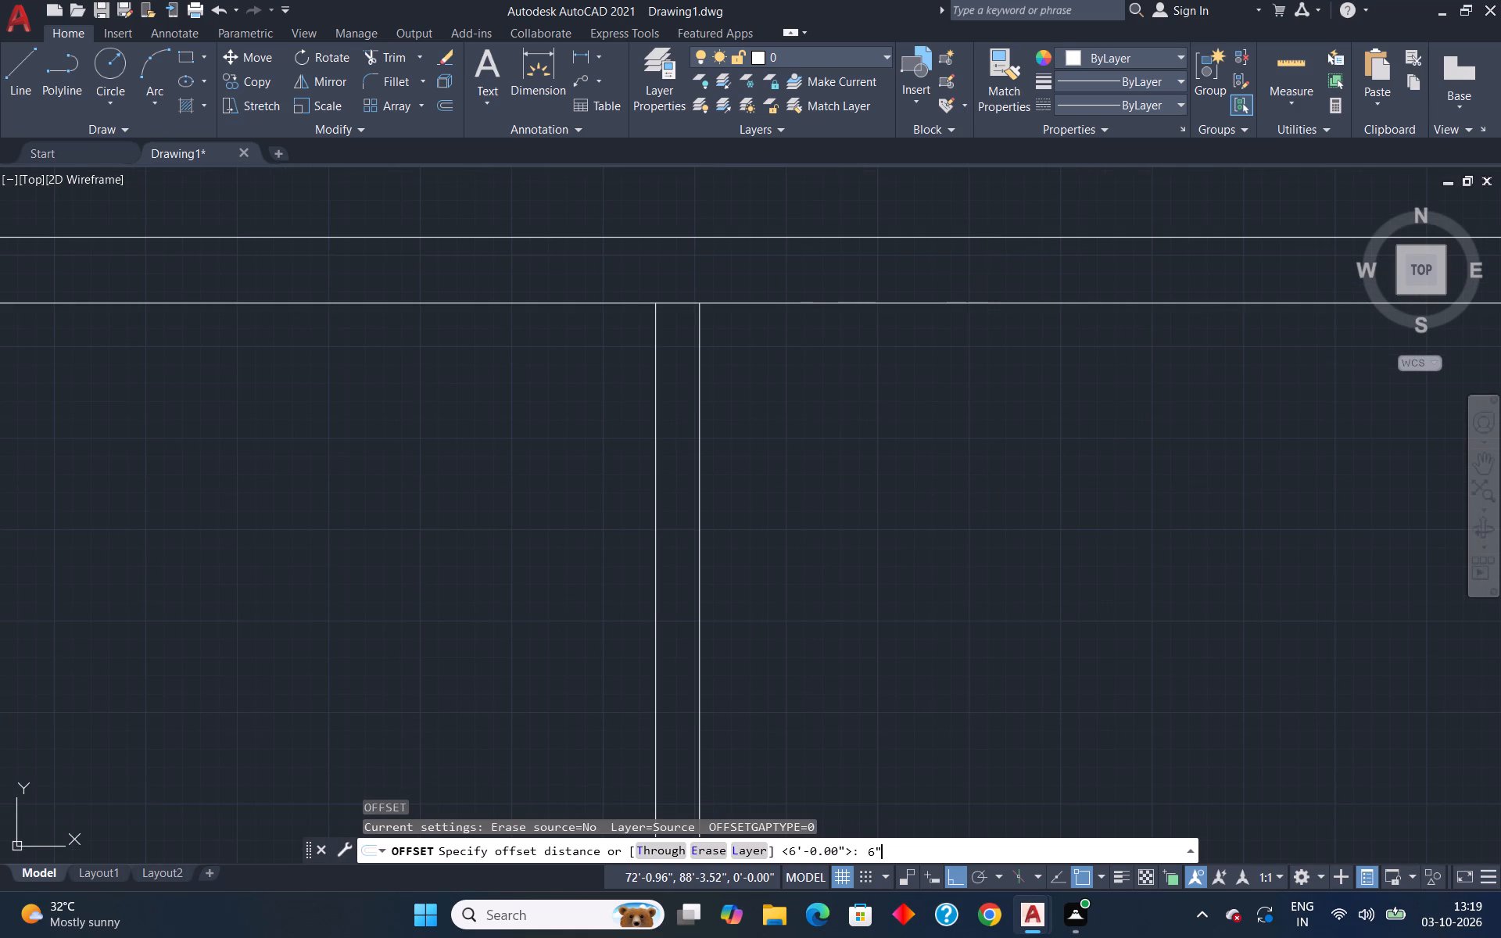
scroll(987, 277, down, 5)
scroll(983, 439, up, 3)
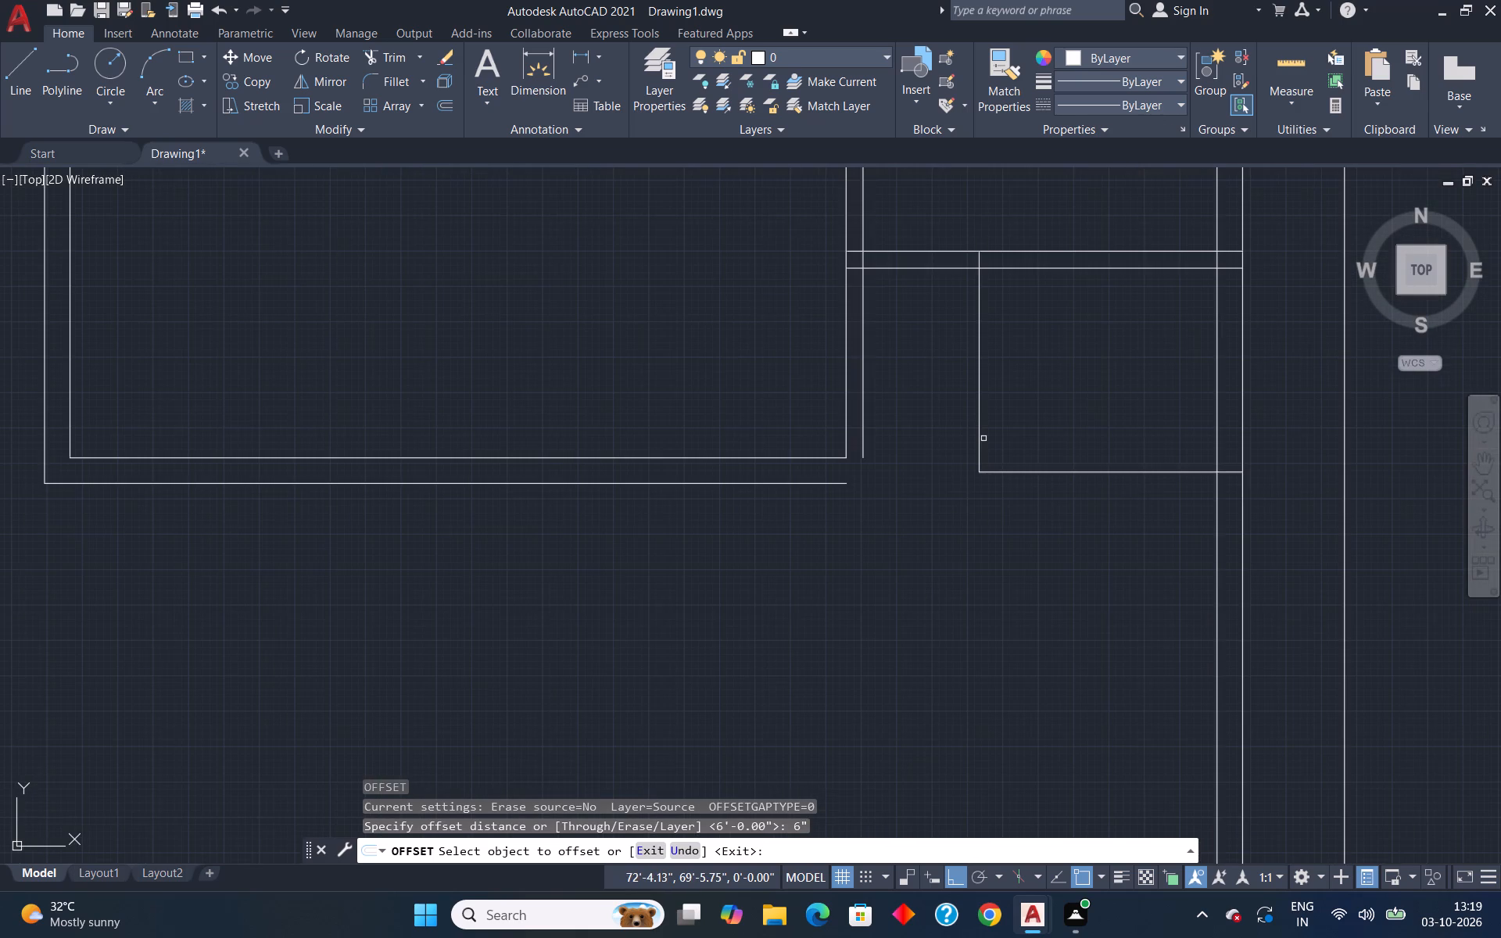
click(979, 423)
click(962, 423)
click(1044, 474)
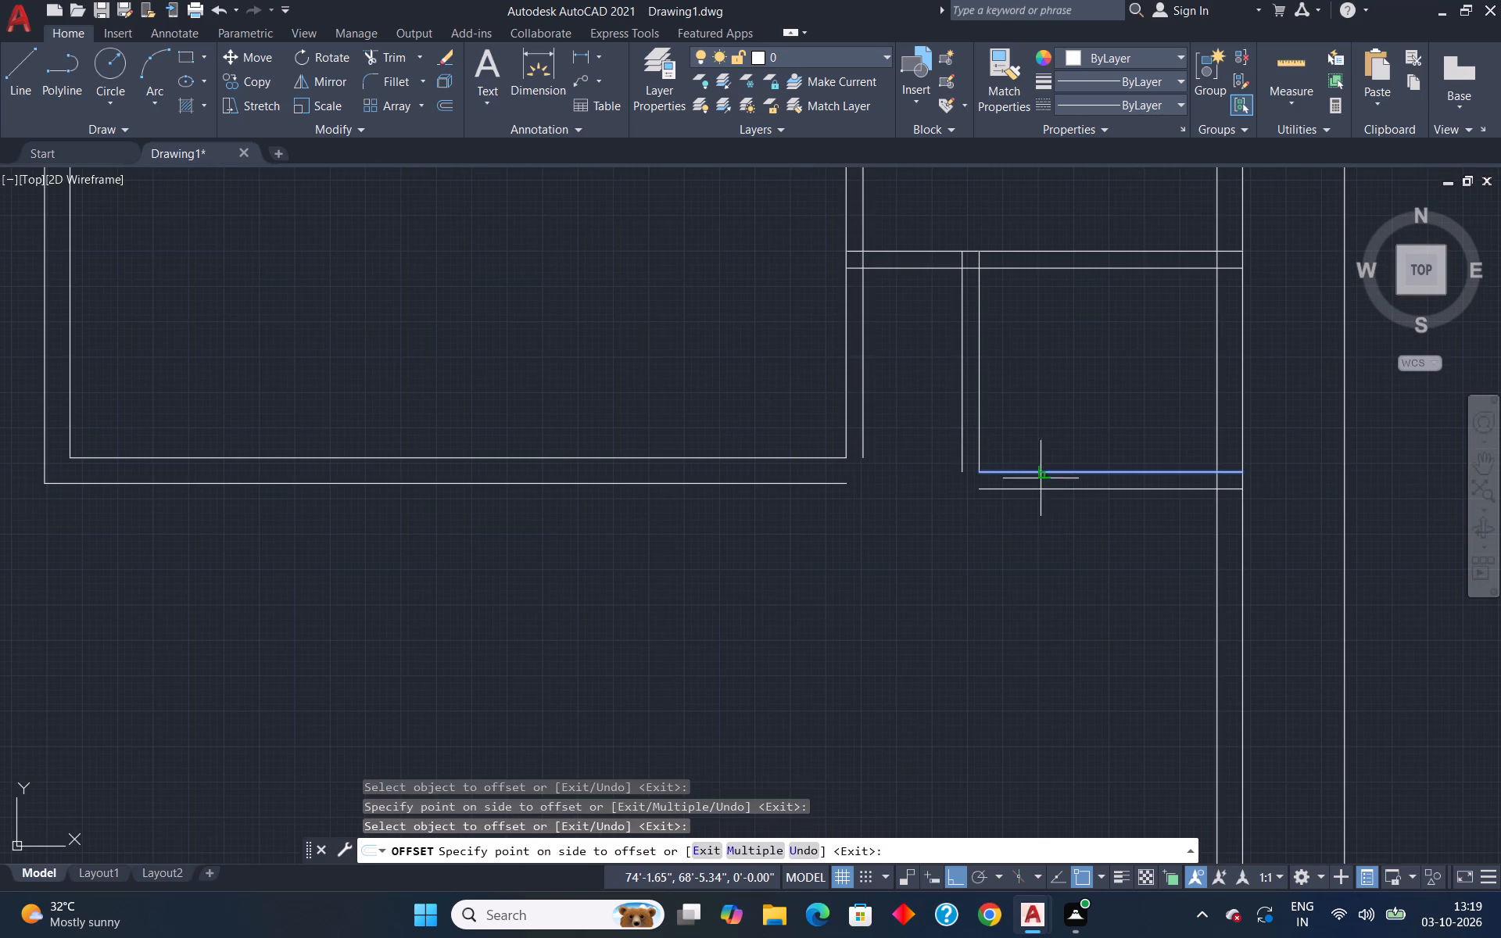
click(1028, 516)
key(Escape)
Fillet the small room's outer left and outer bottom lines into a square corner with zero radius.
key(f)
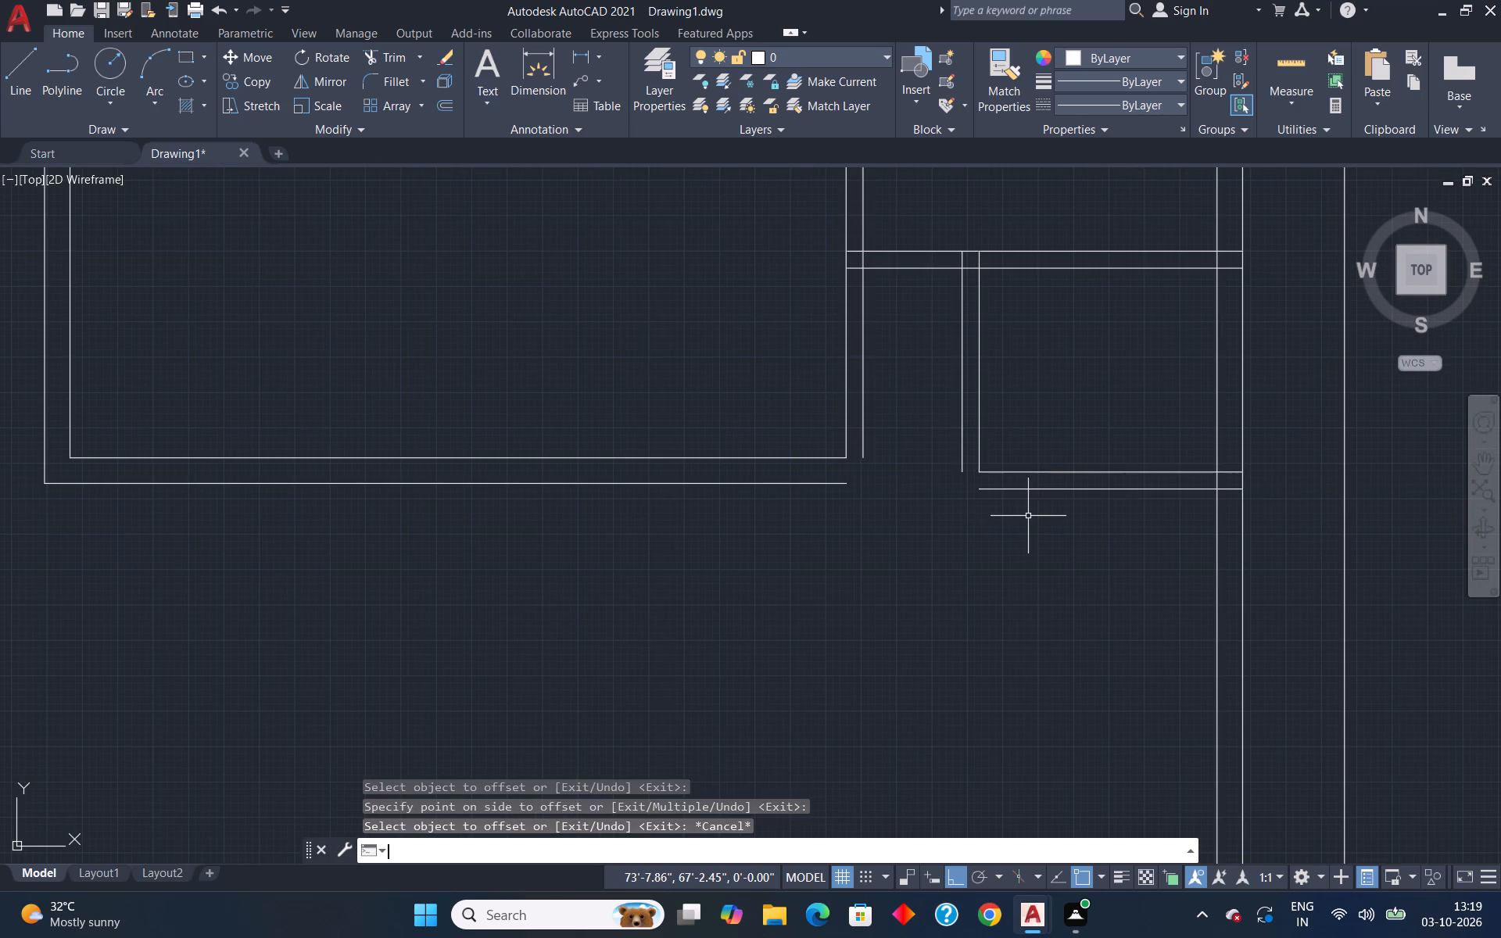
key(Return)
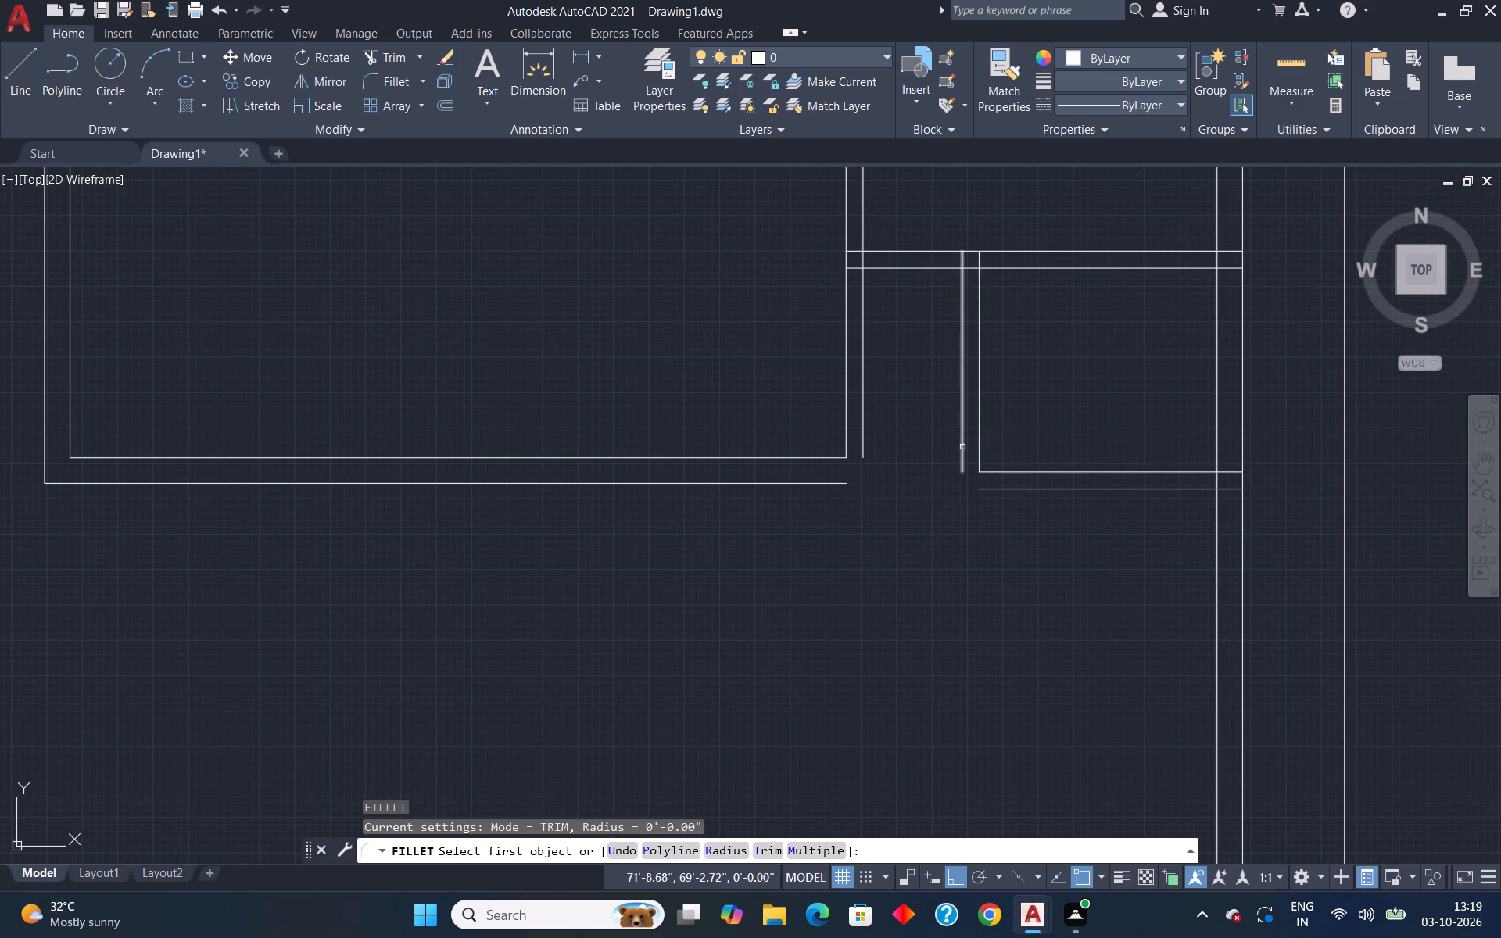
click(962, 447)
click(991, 489)
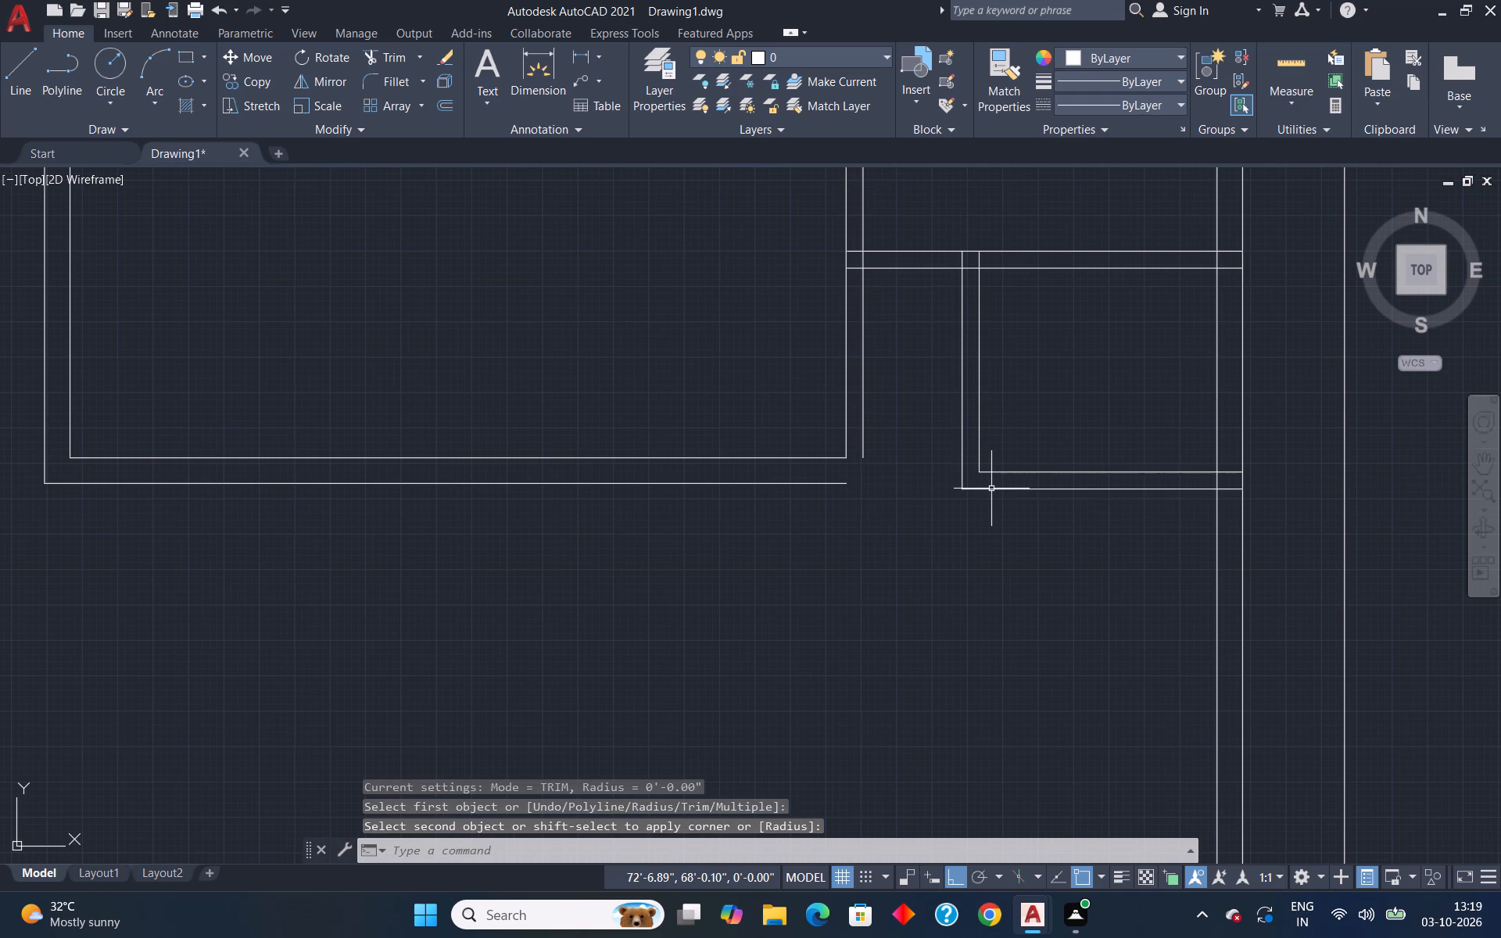
key(Escape)
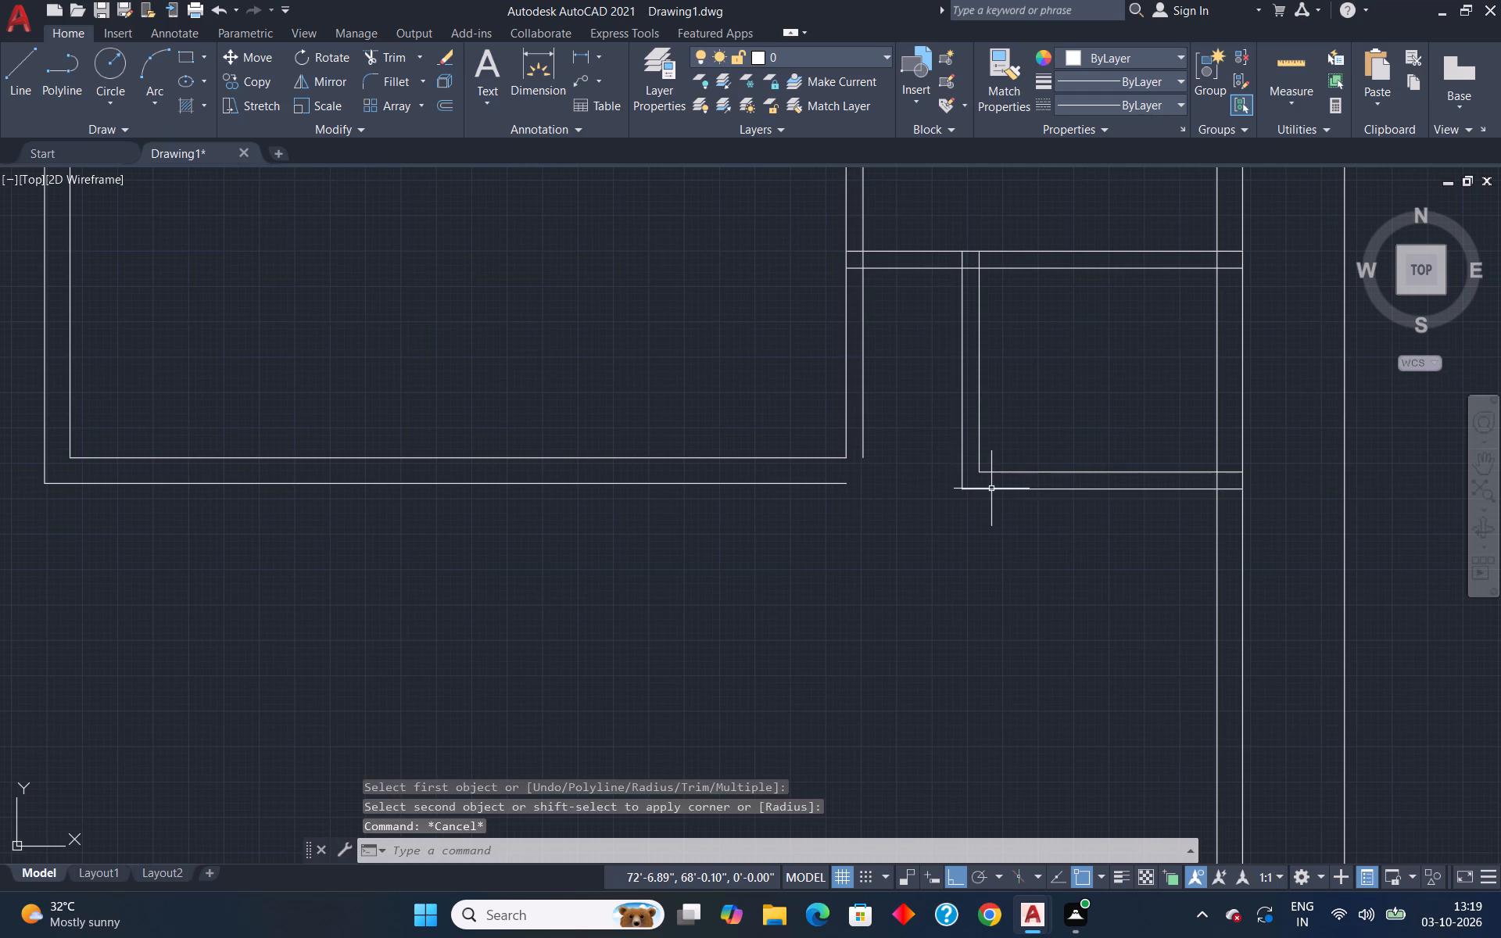
Offset the outer bottom line of the small room 5'2" downward.
key(o)
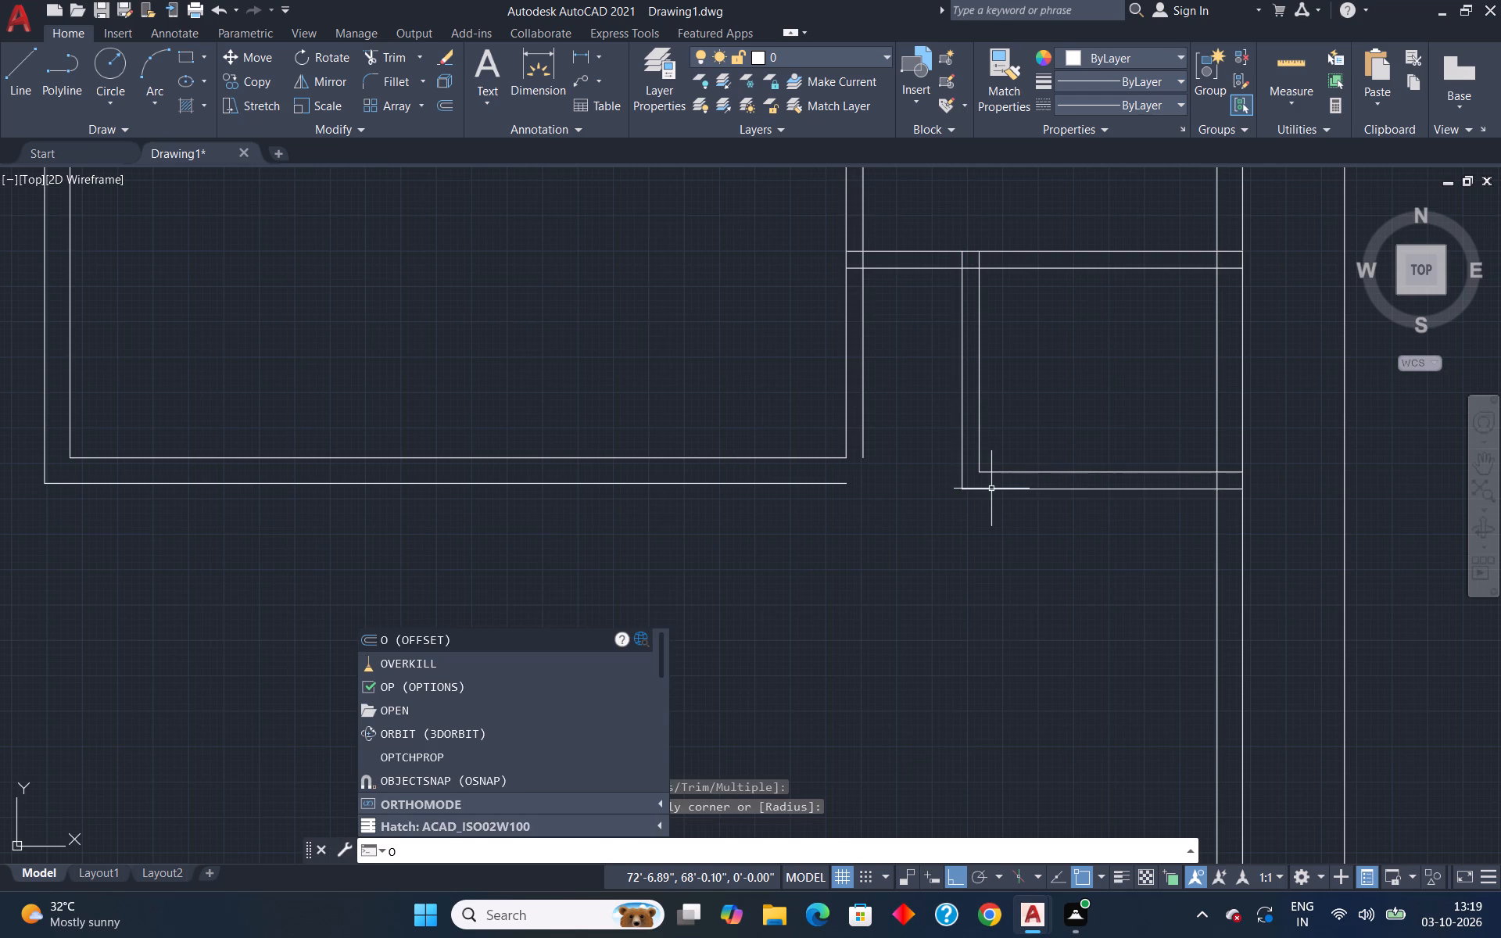
key(Return)
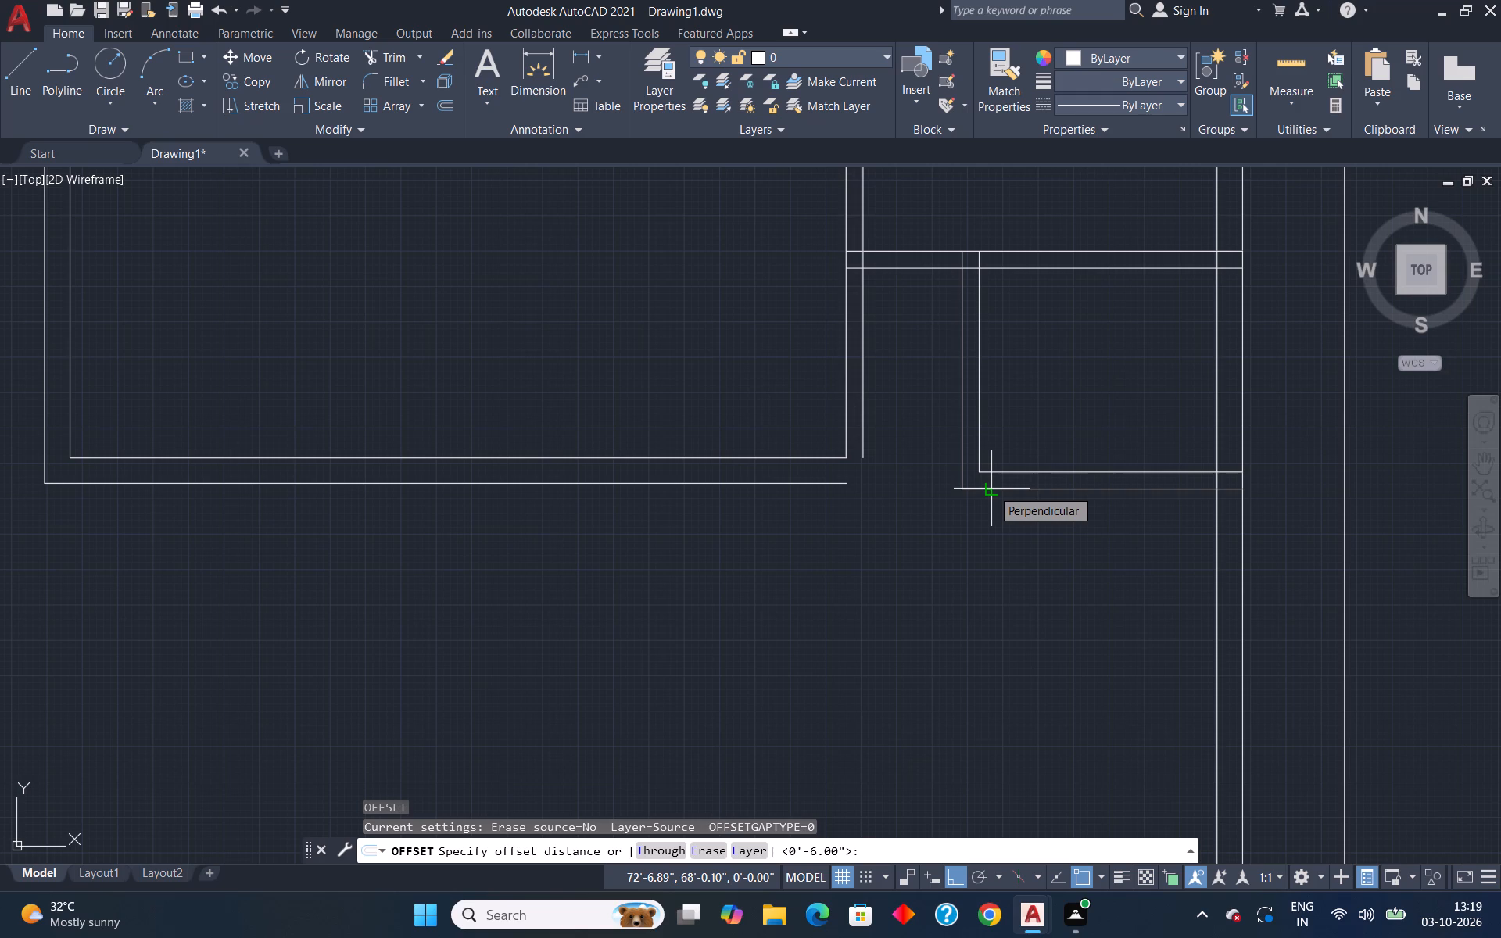
key(5)
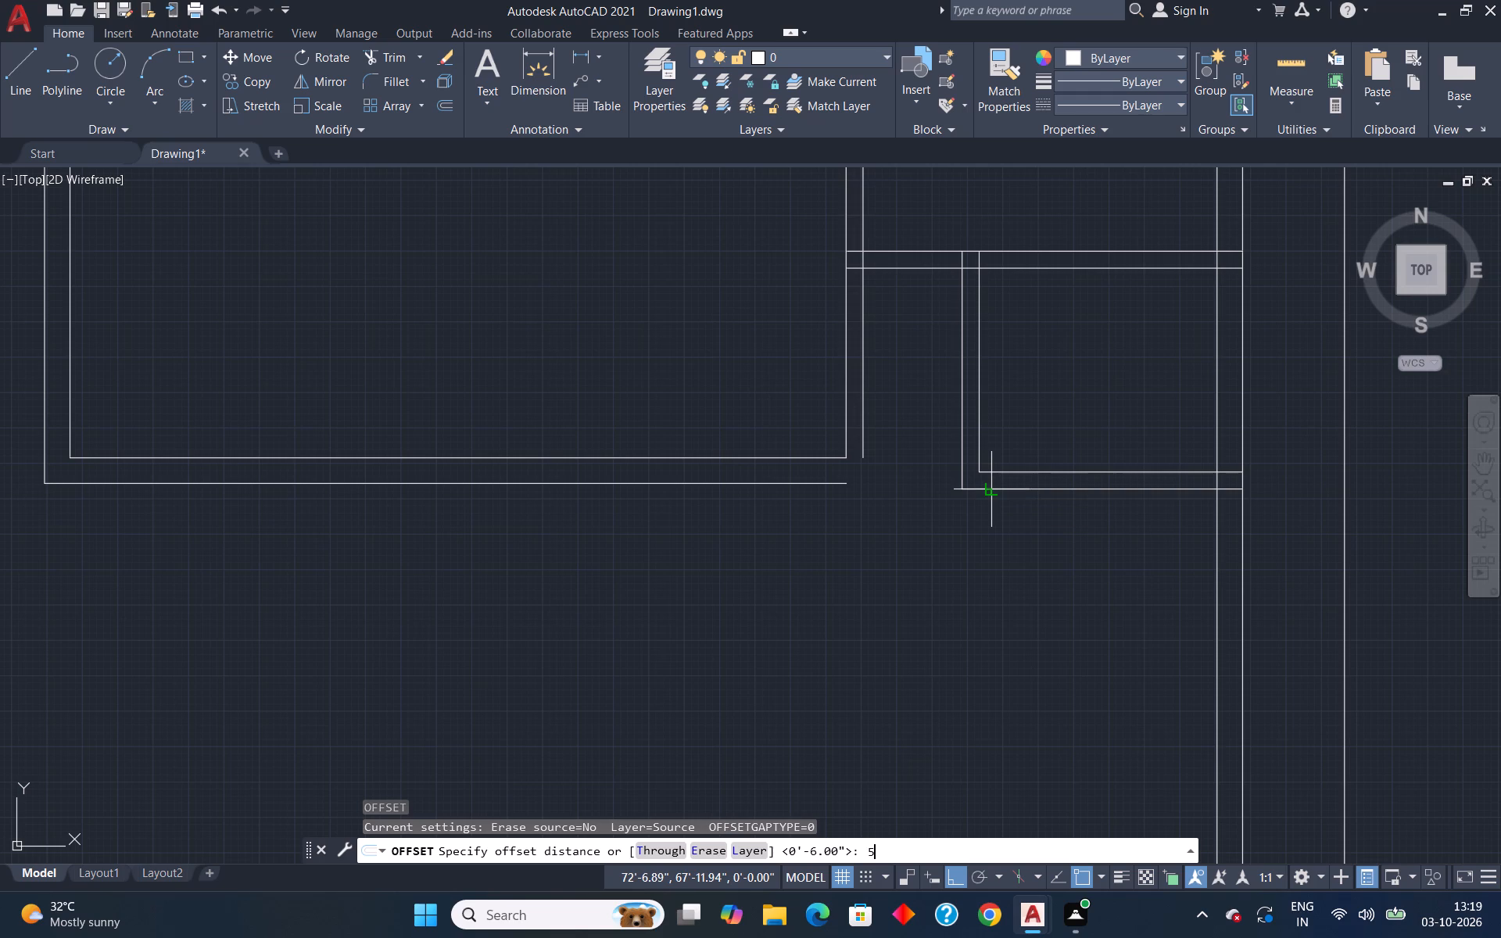
text('2")
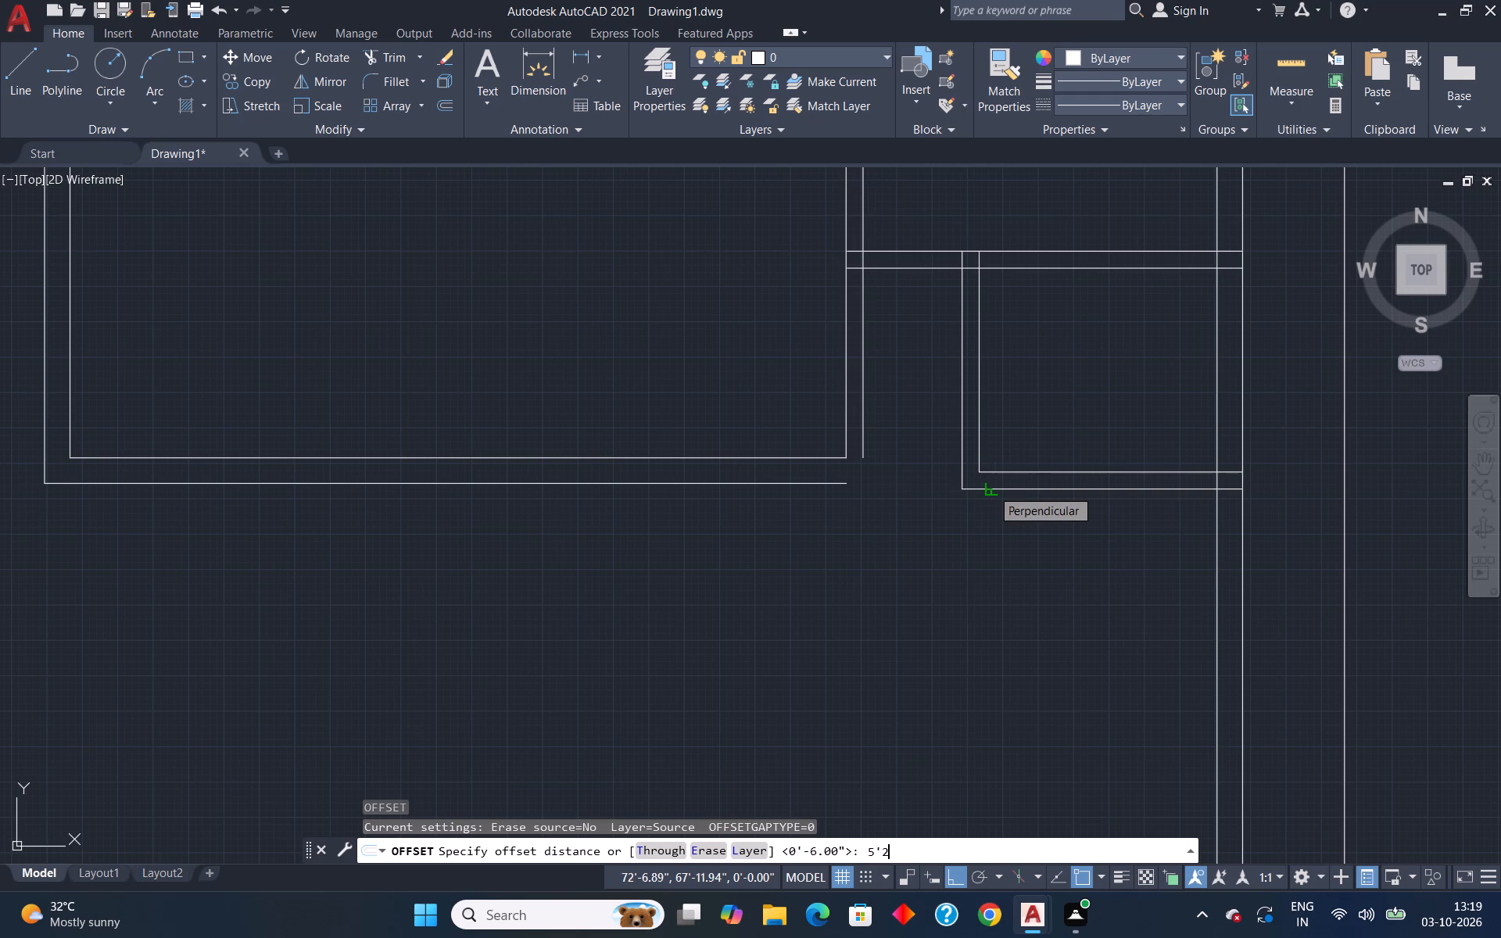
key(Return)
scroll(1001, 486, down, 3)
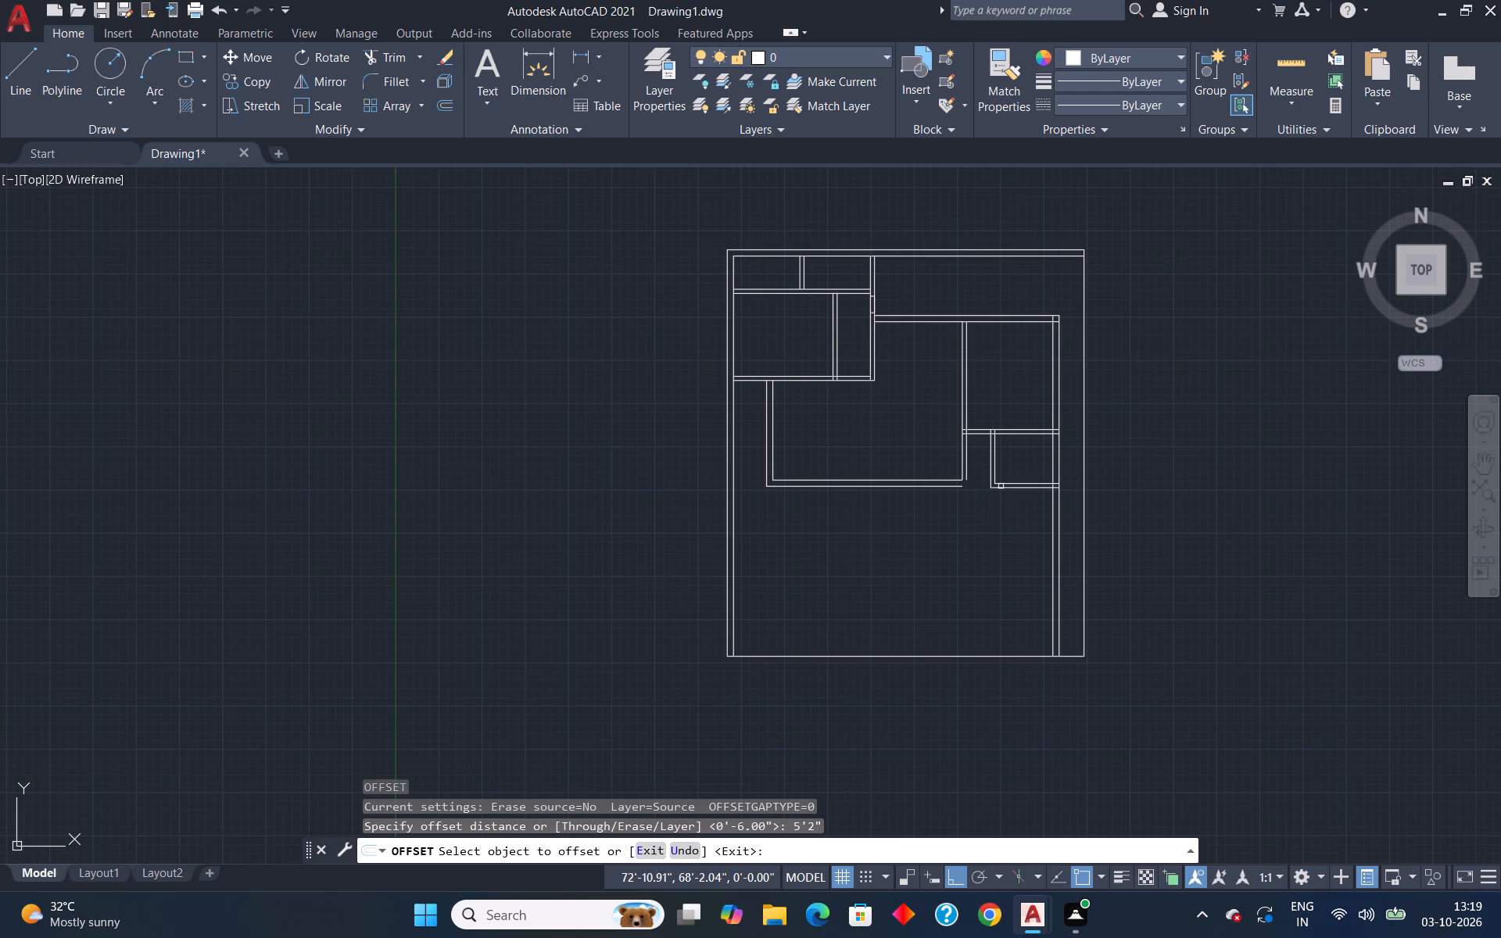
click(1003, 489)
click(1009, 544)
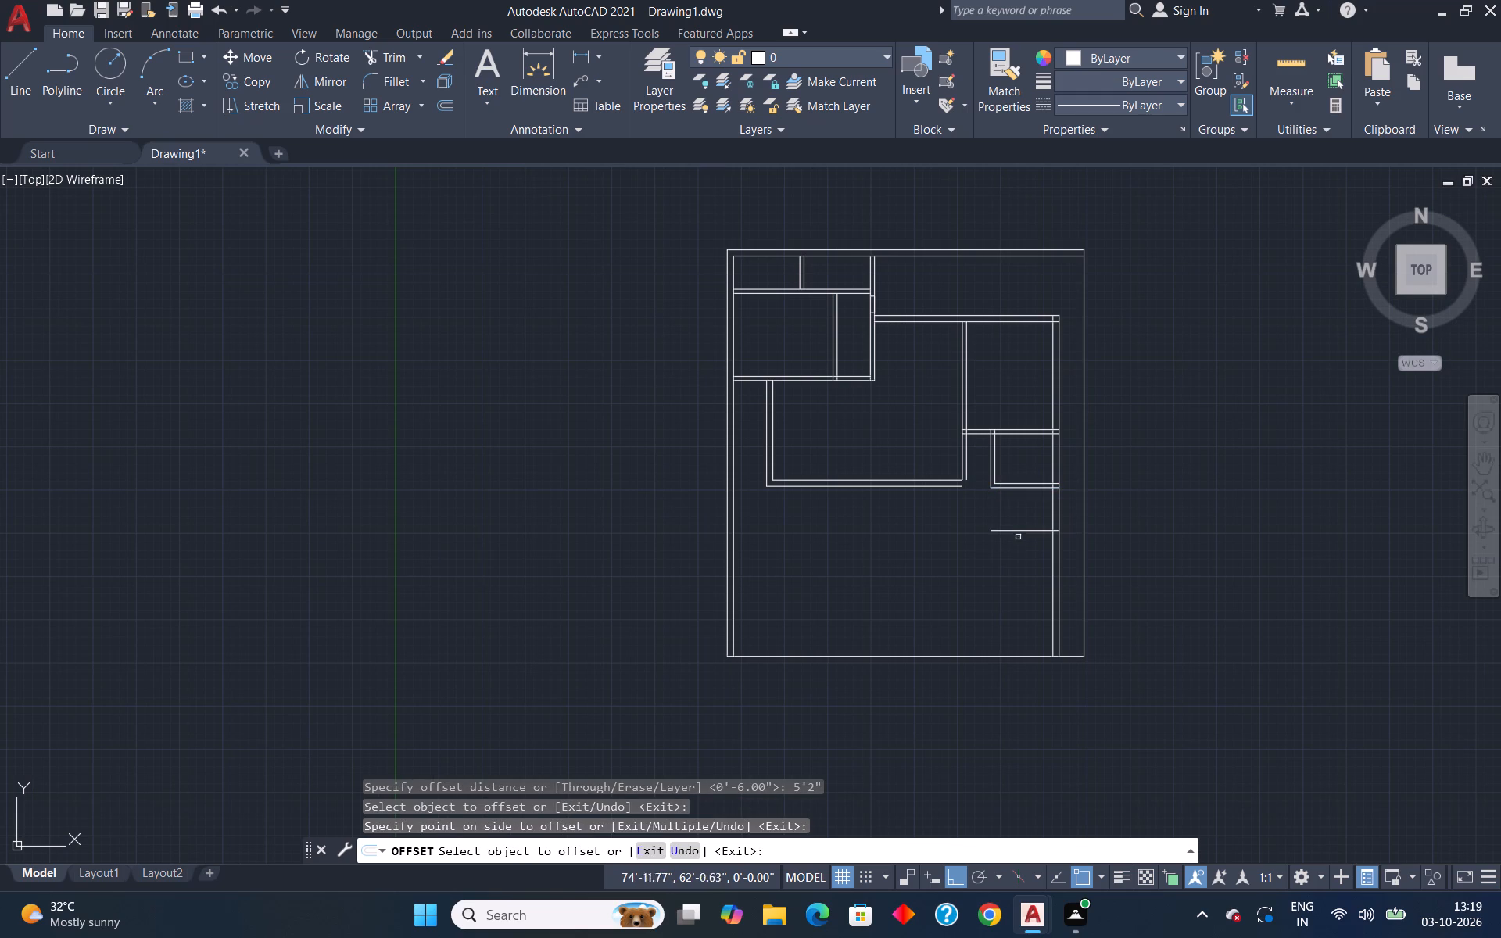
scroll(1008, 523, up, 2)
scroll(1008, 523, down, 1)
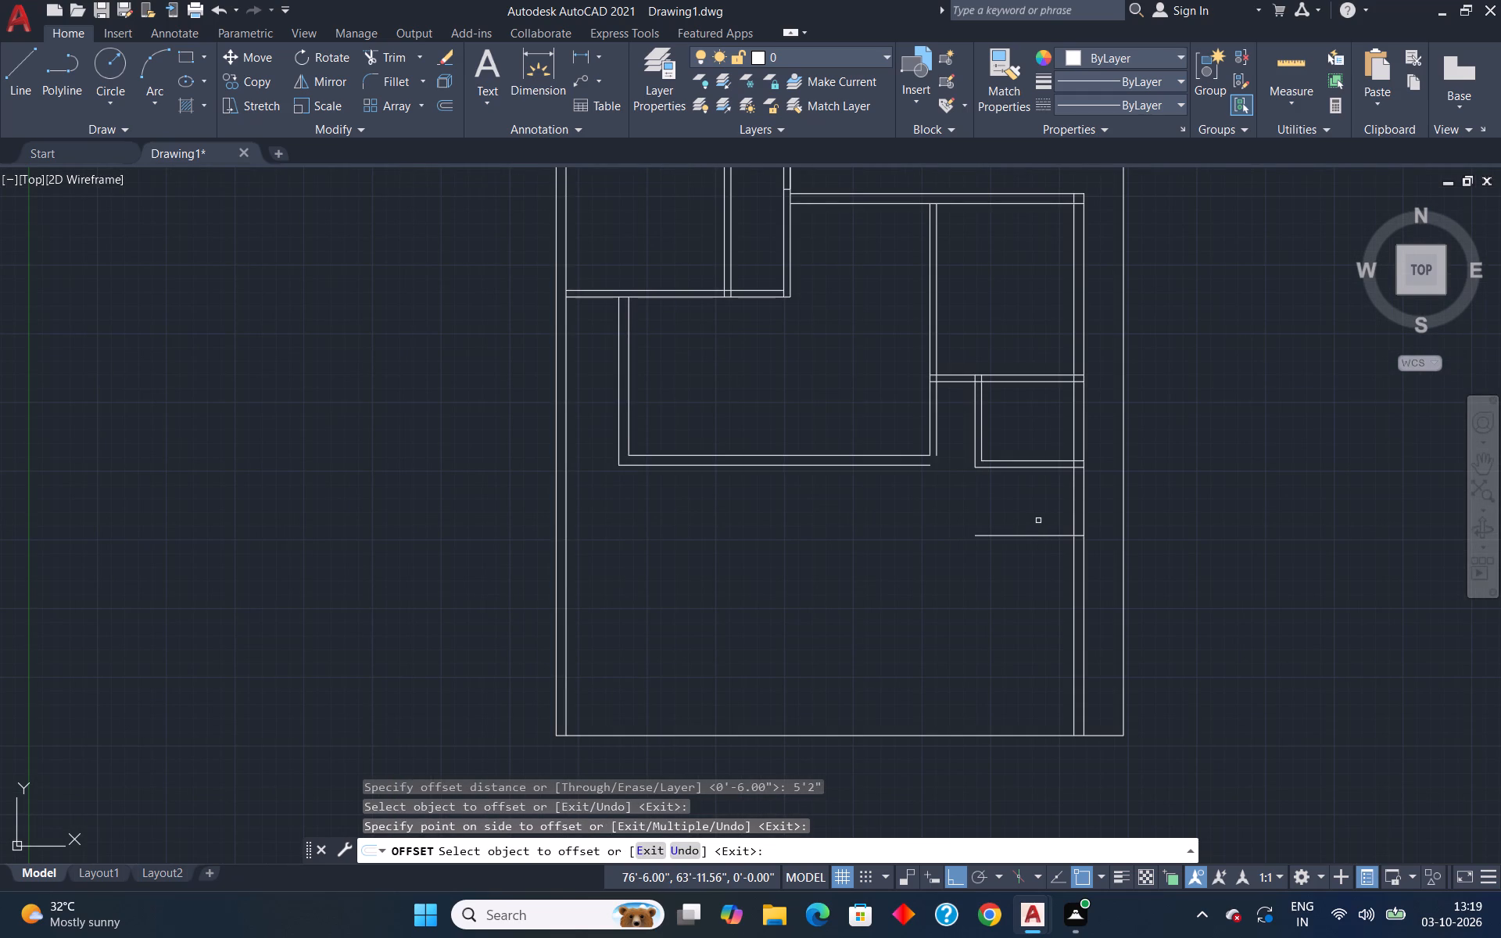
key(Escape)
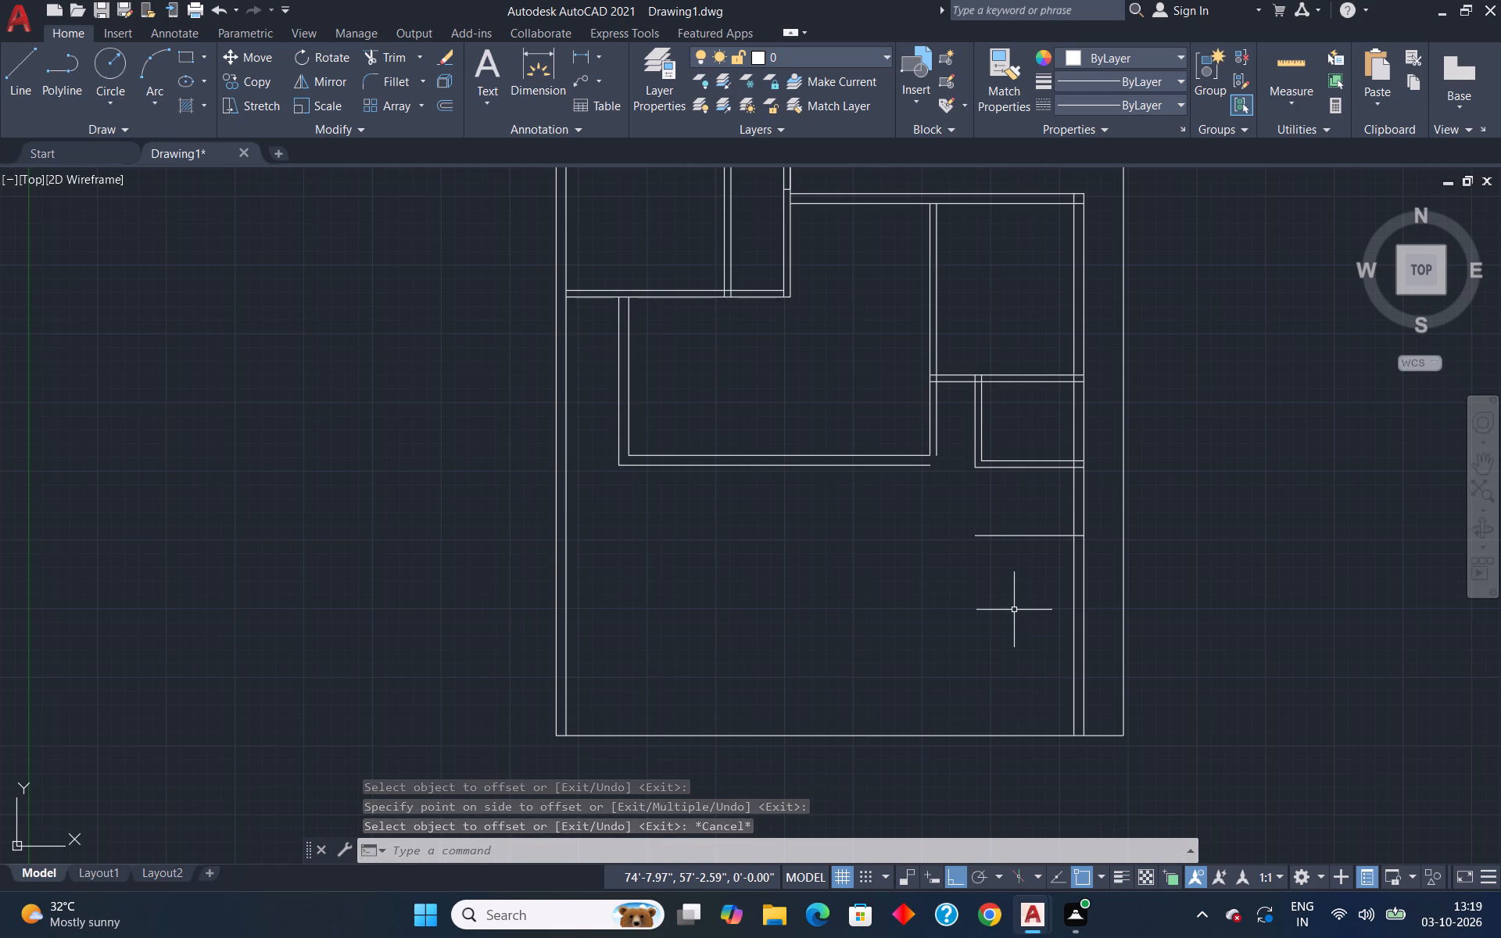
Offset the new line below the small room 6" downward to form a partition.
key(o)
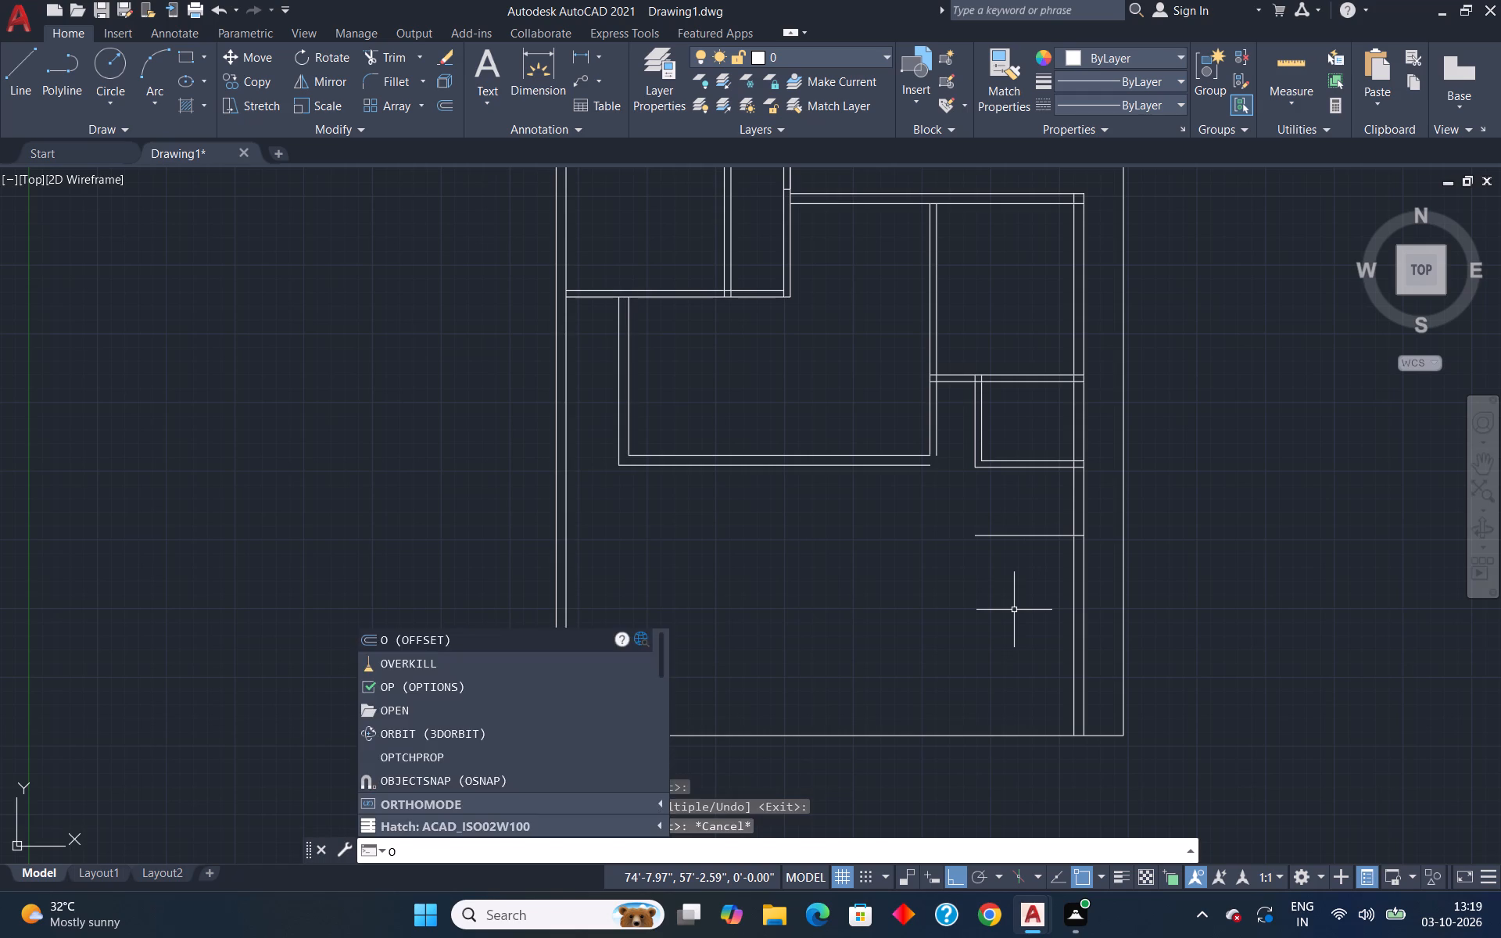
key(Return)
text(6")
key(Return)
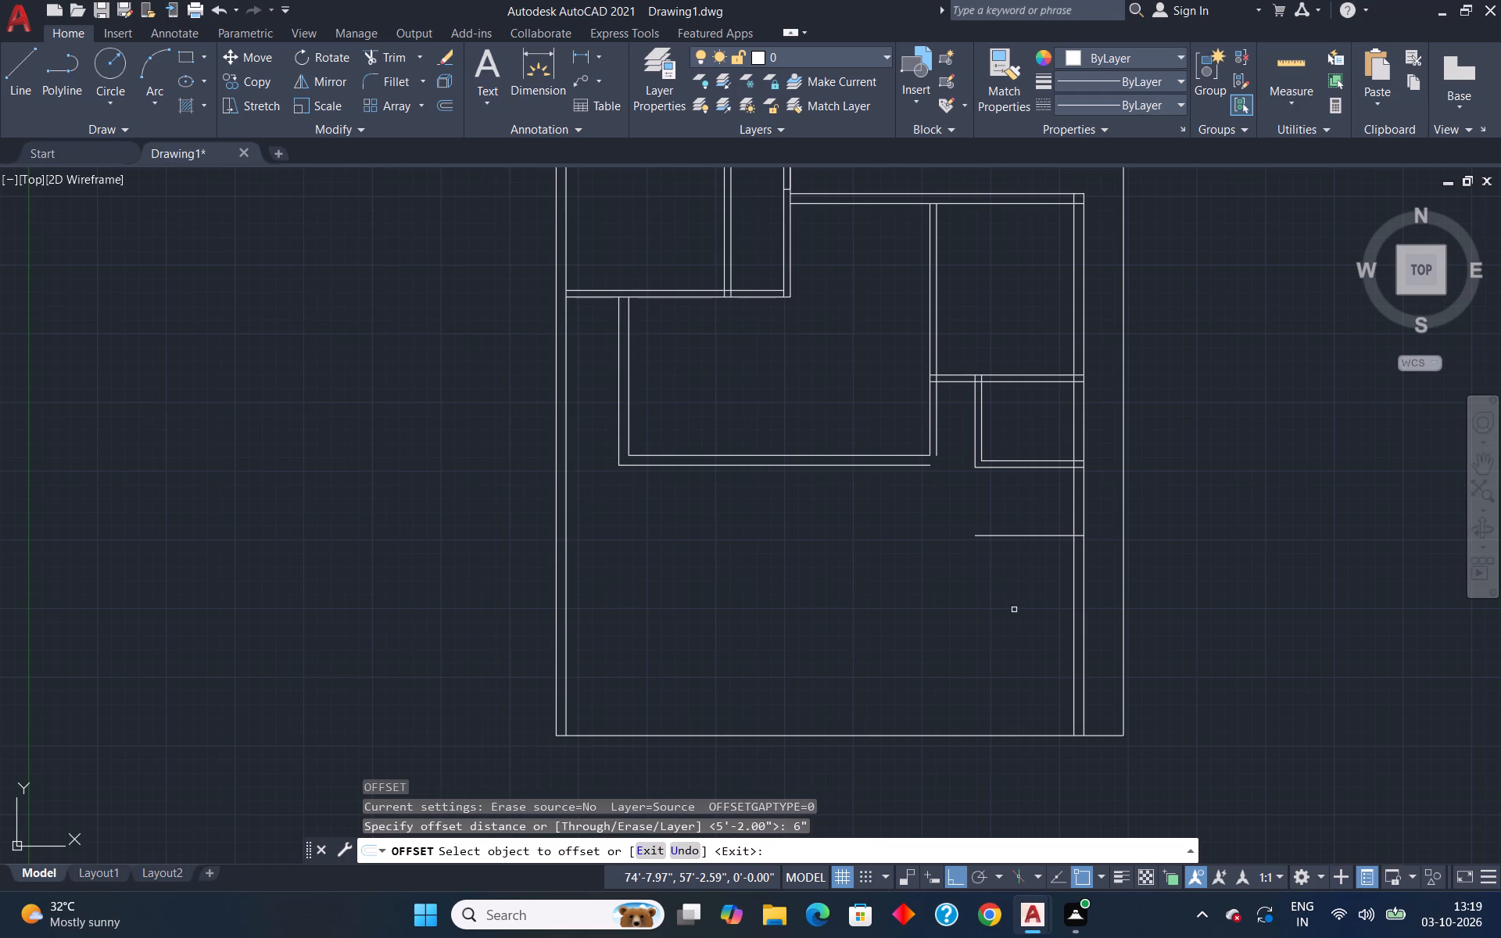
click(982, 534)
click(993, 571)
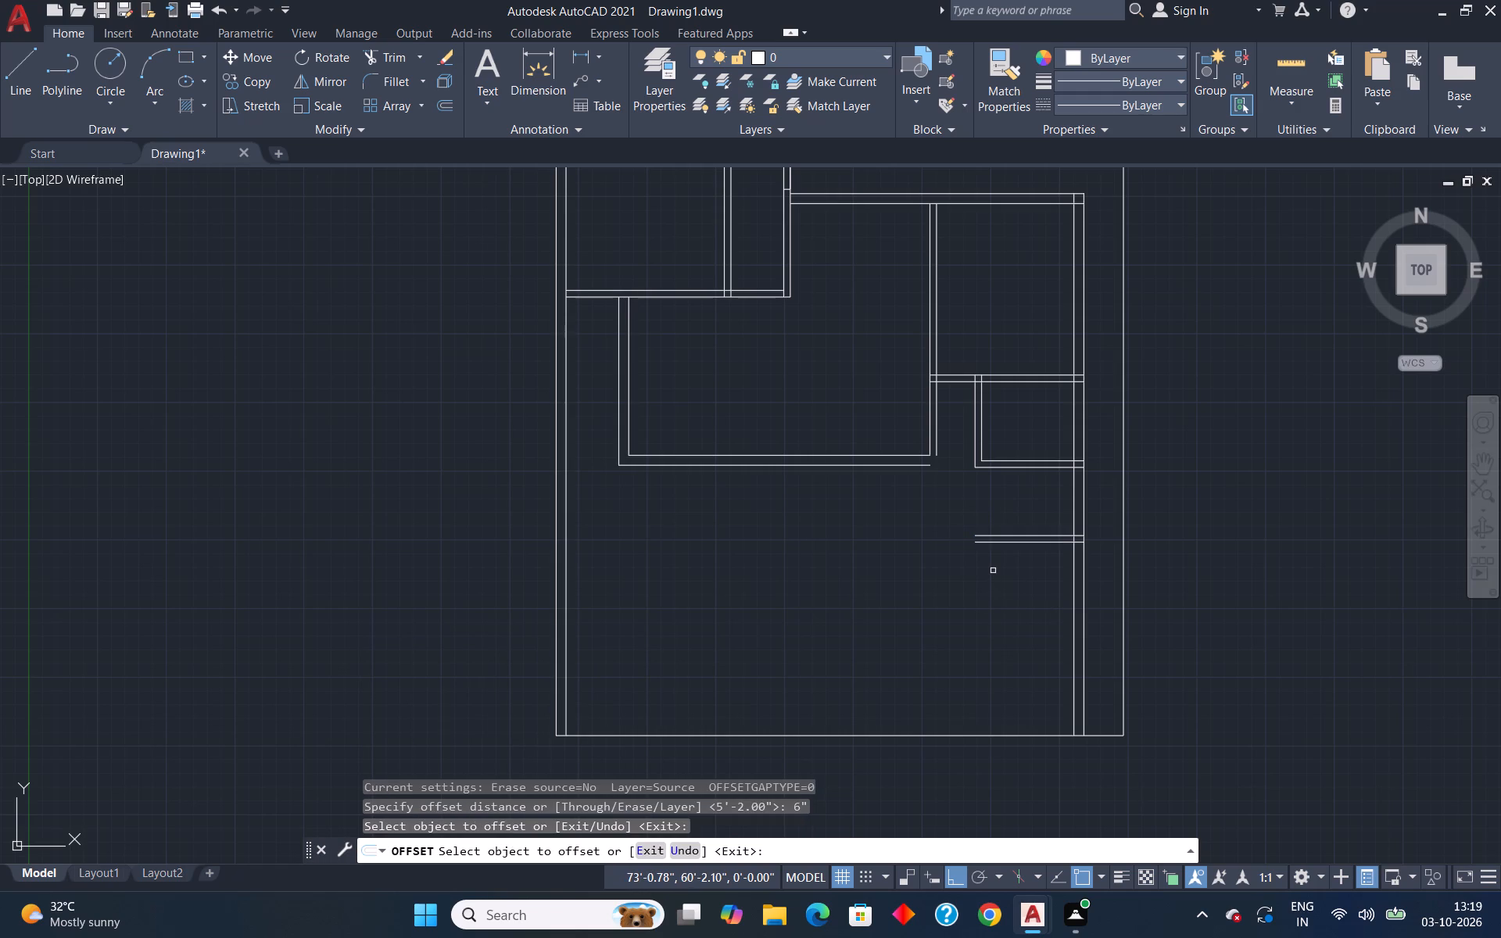
key(Escape)
Extend both lines of the small room's left partition down to the new 6" bottom partition.
text(ex)
key(Return)
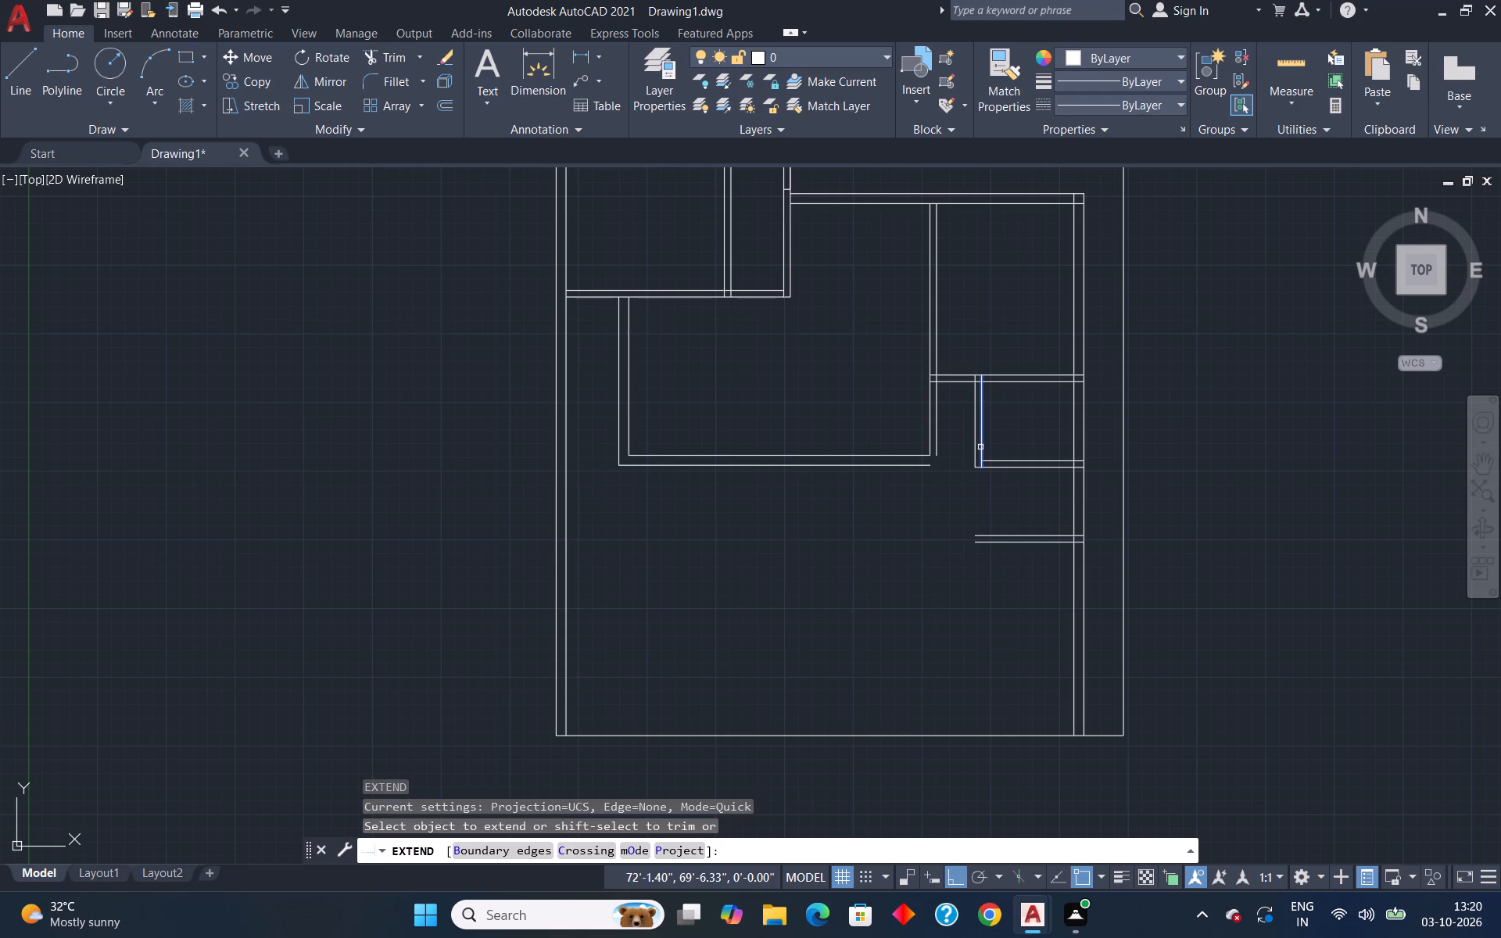
click(980, 451)
click(983, 456)
click(980, 502)
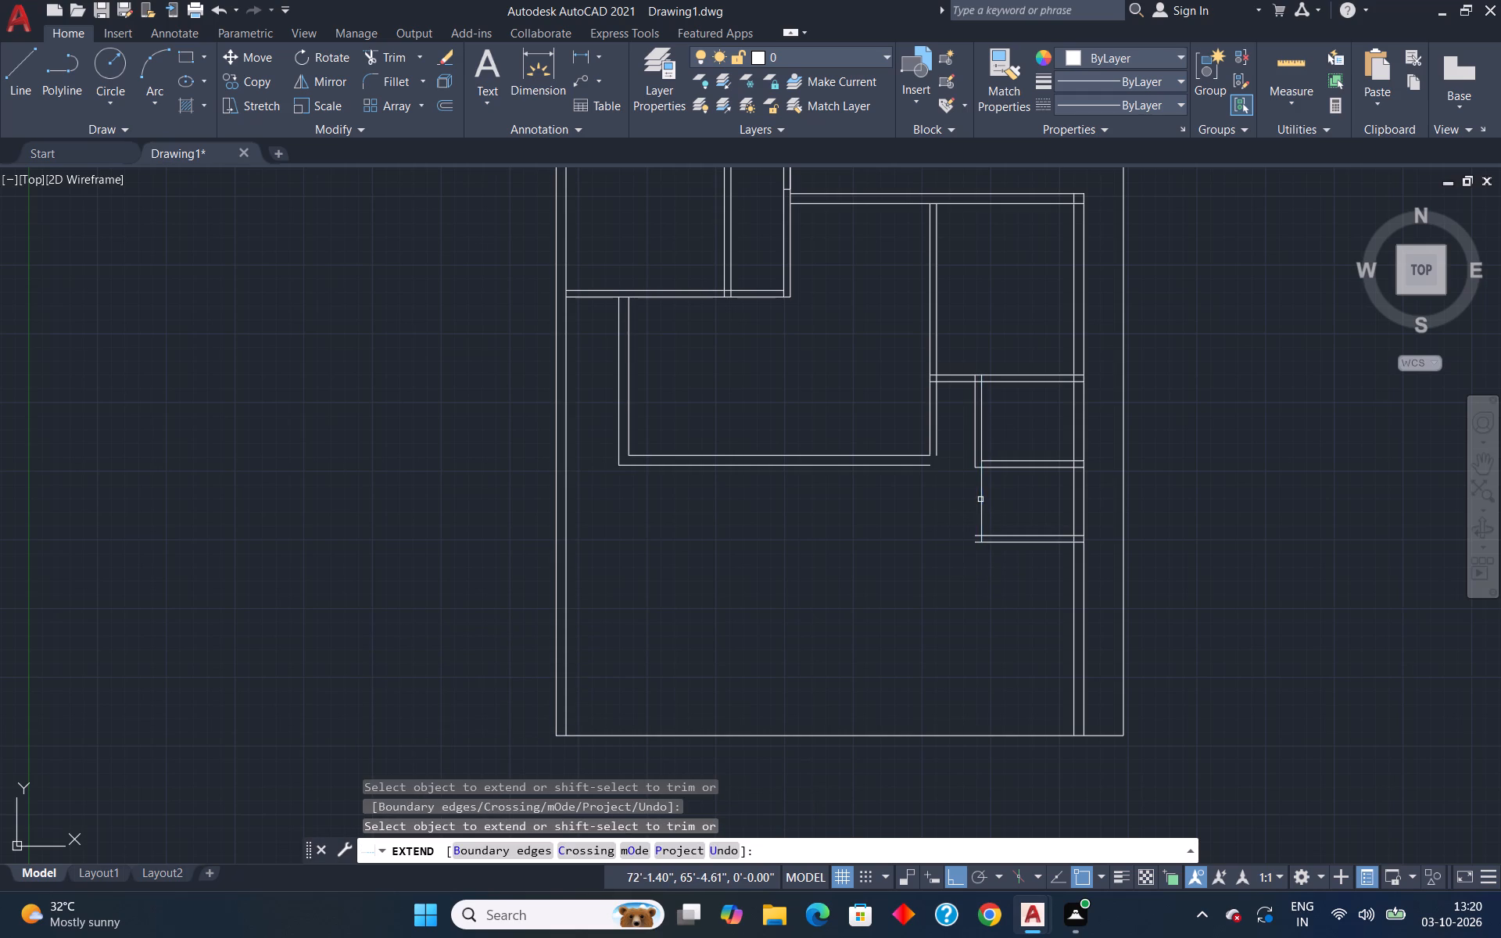
click(974, 462)
click(978, 503)
key(Escape)
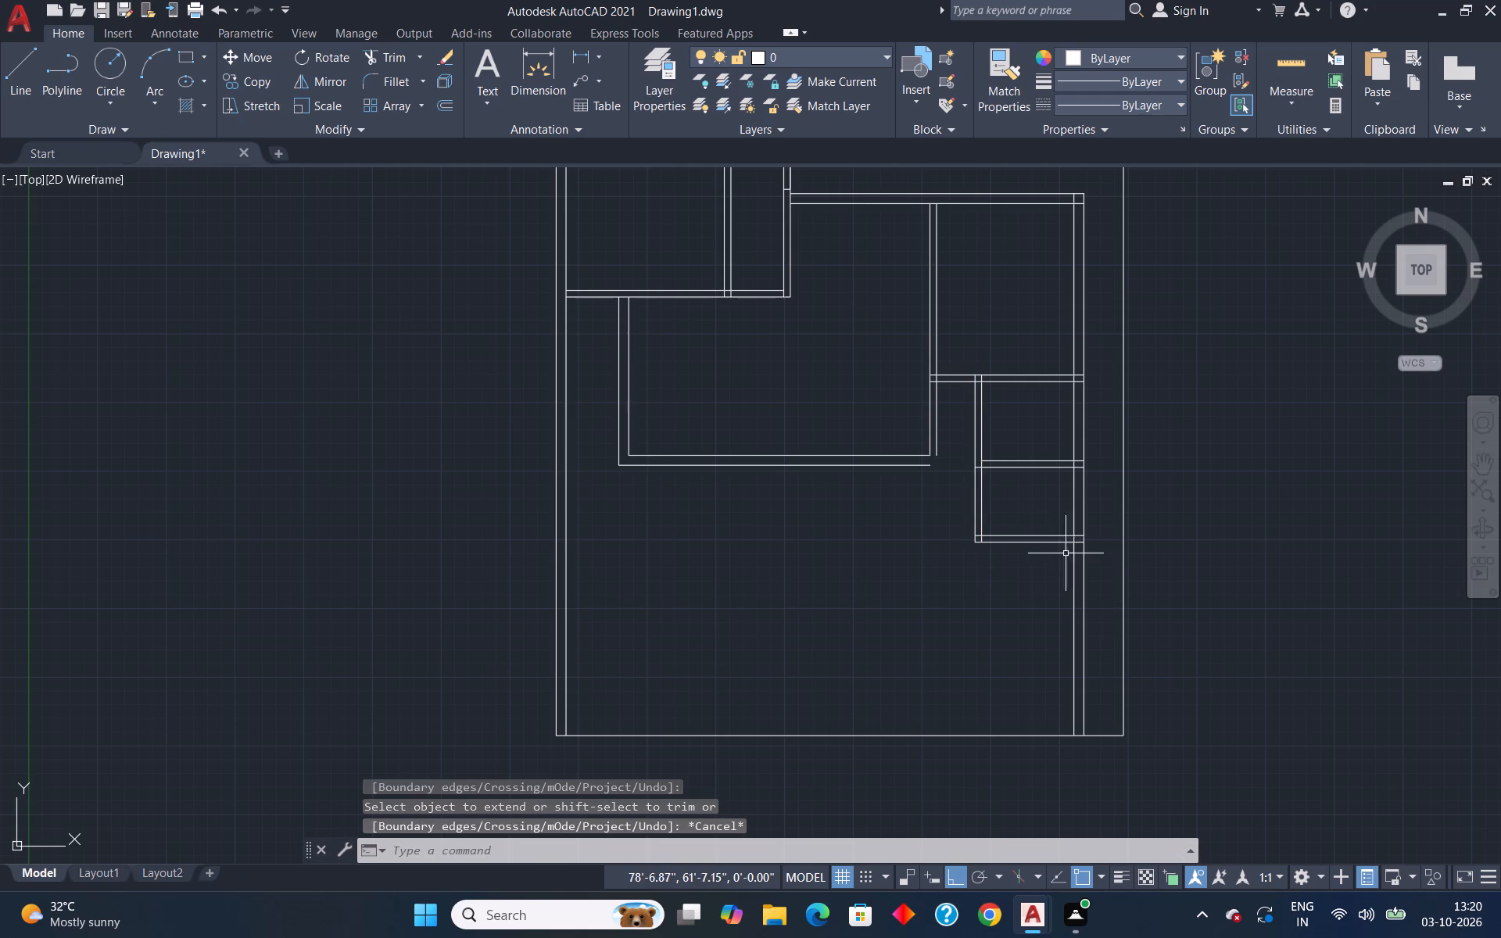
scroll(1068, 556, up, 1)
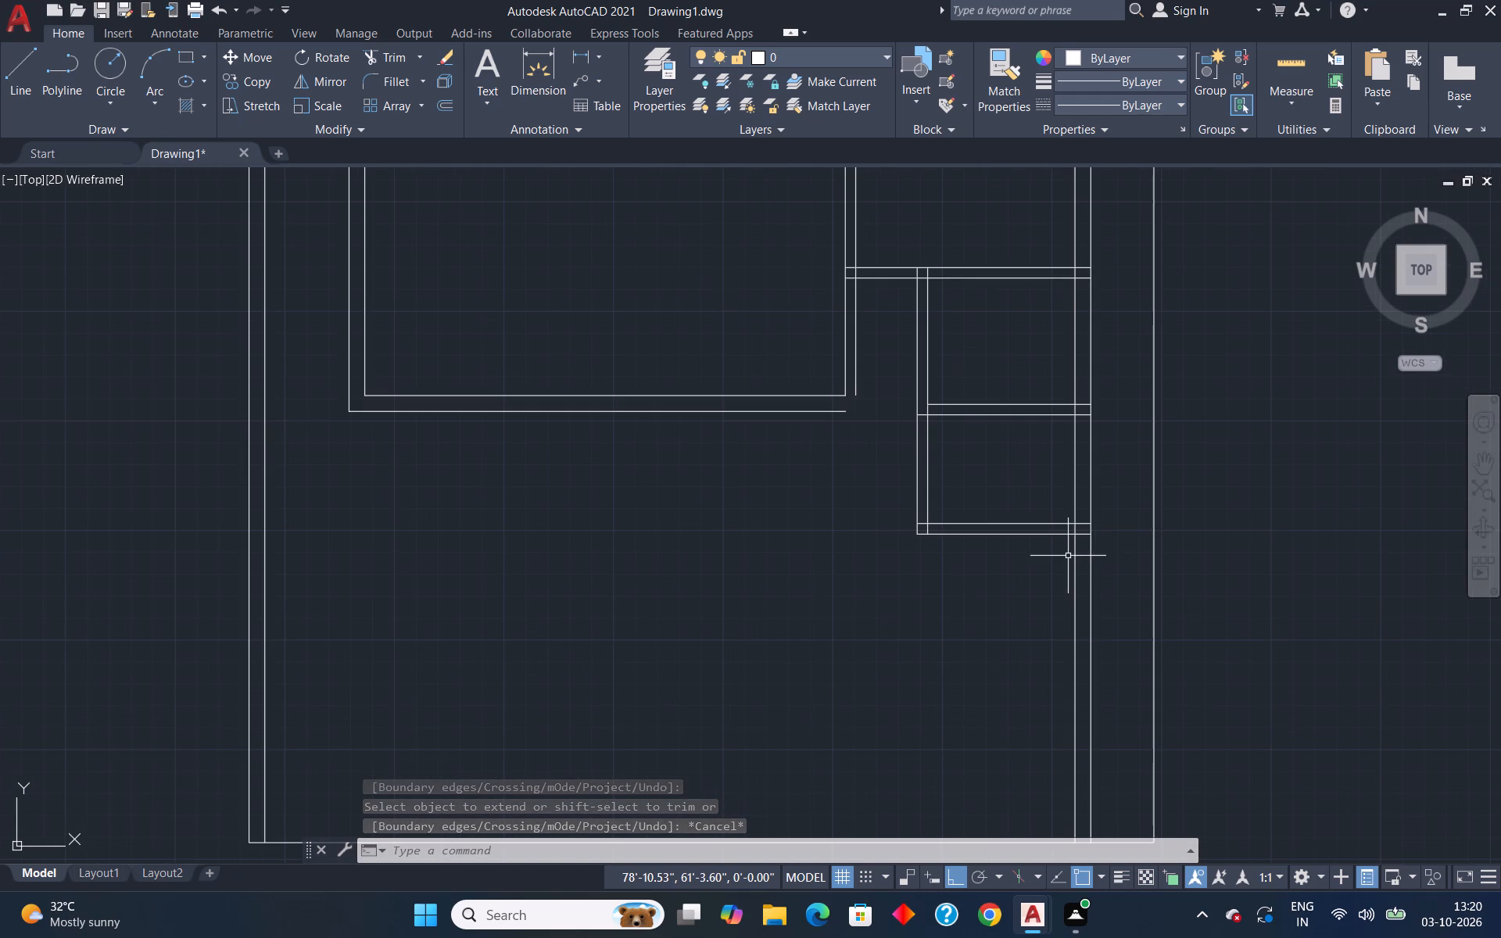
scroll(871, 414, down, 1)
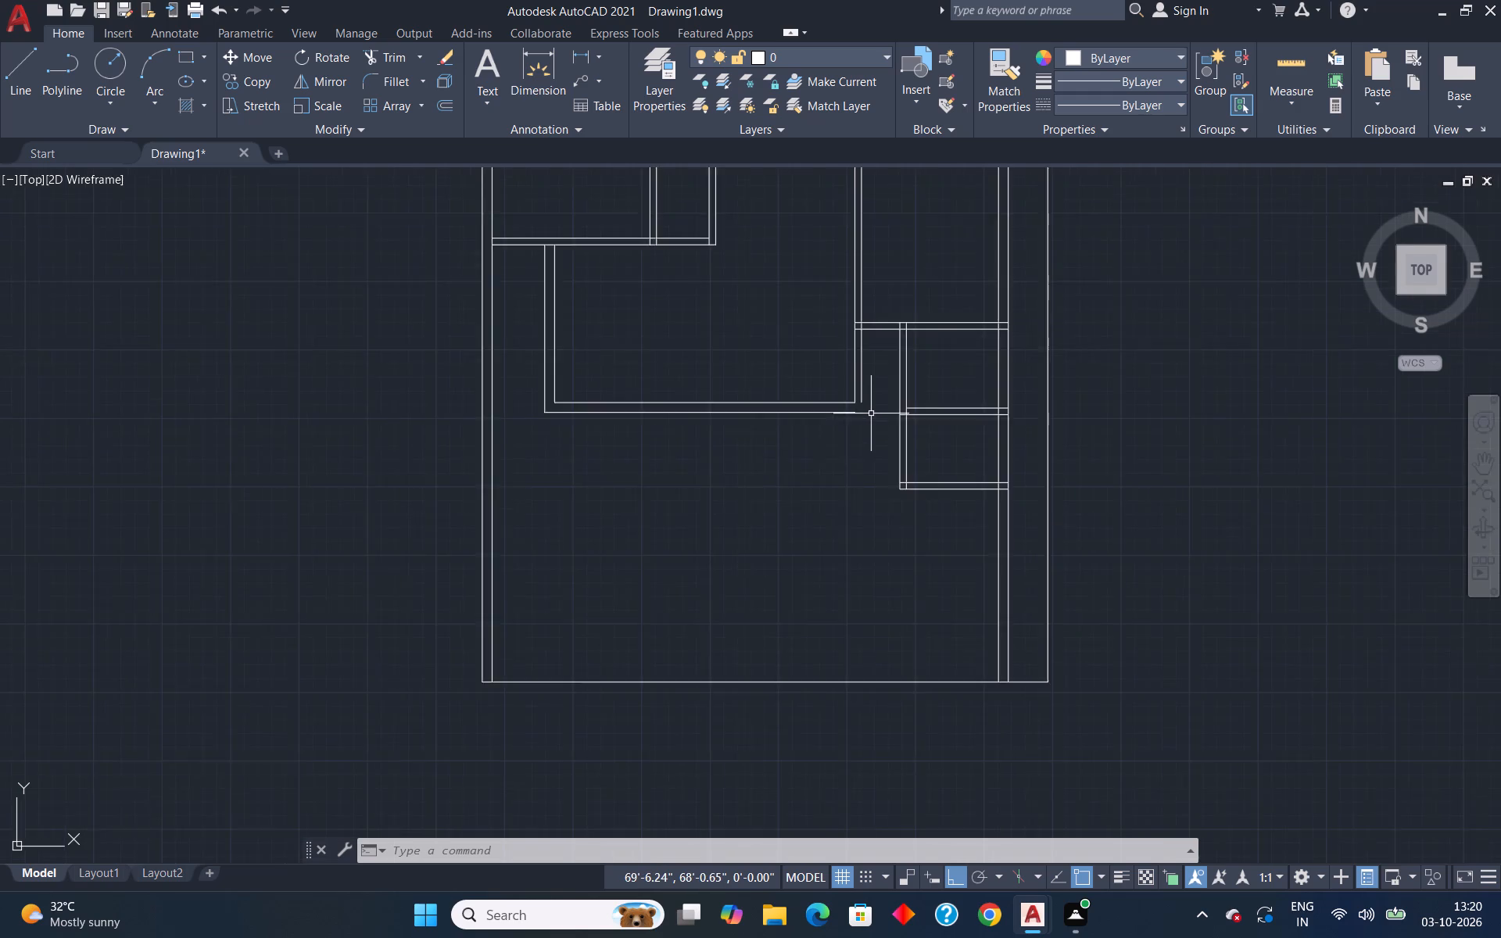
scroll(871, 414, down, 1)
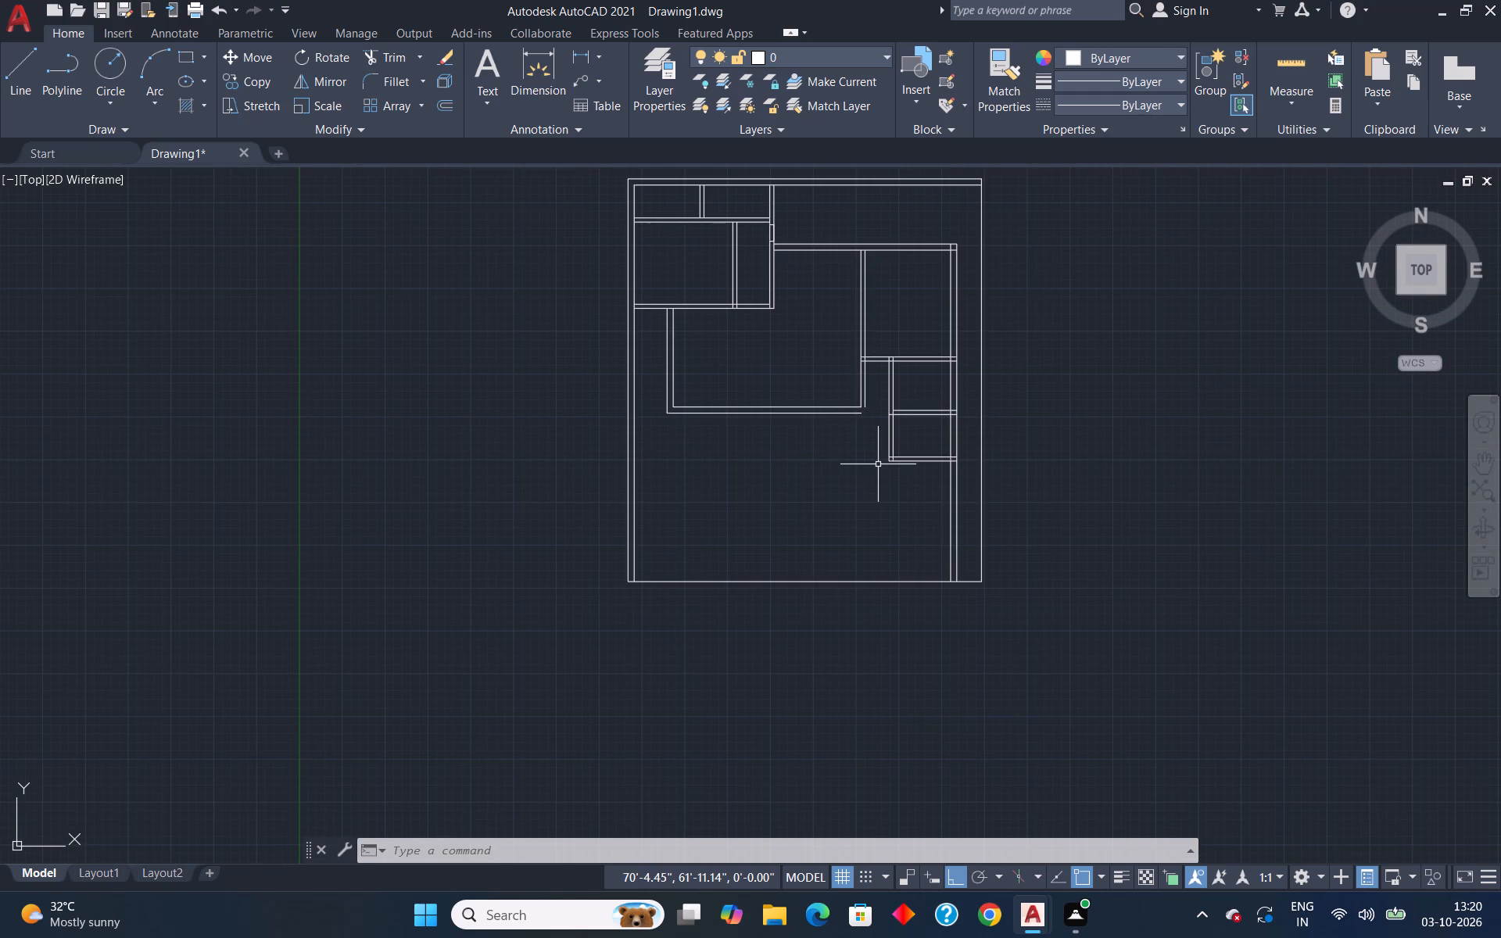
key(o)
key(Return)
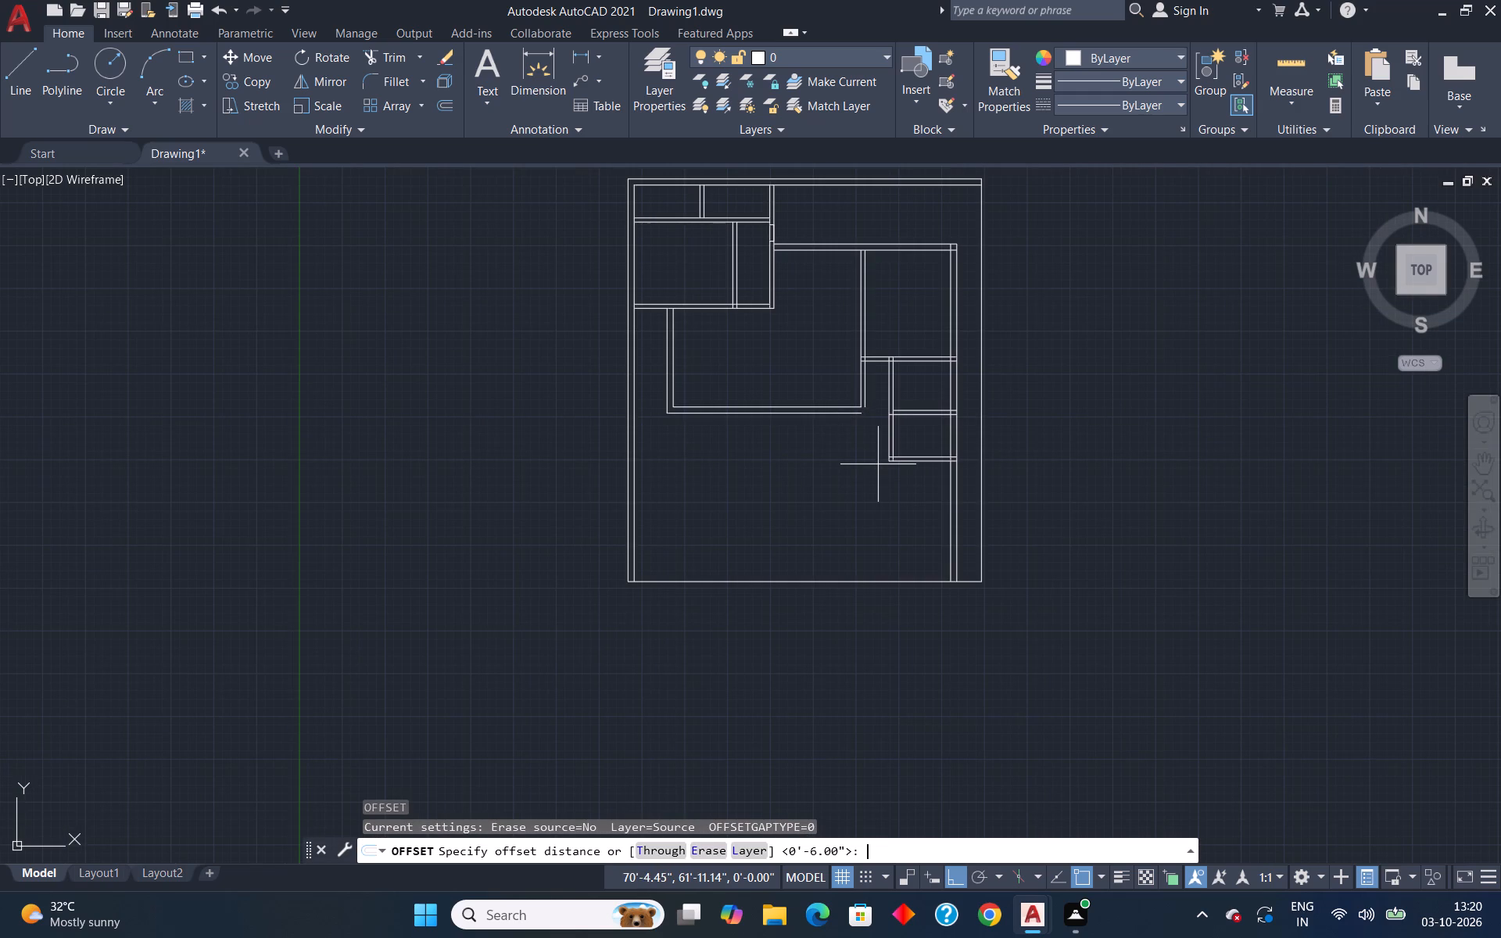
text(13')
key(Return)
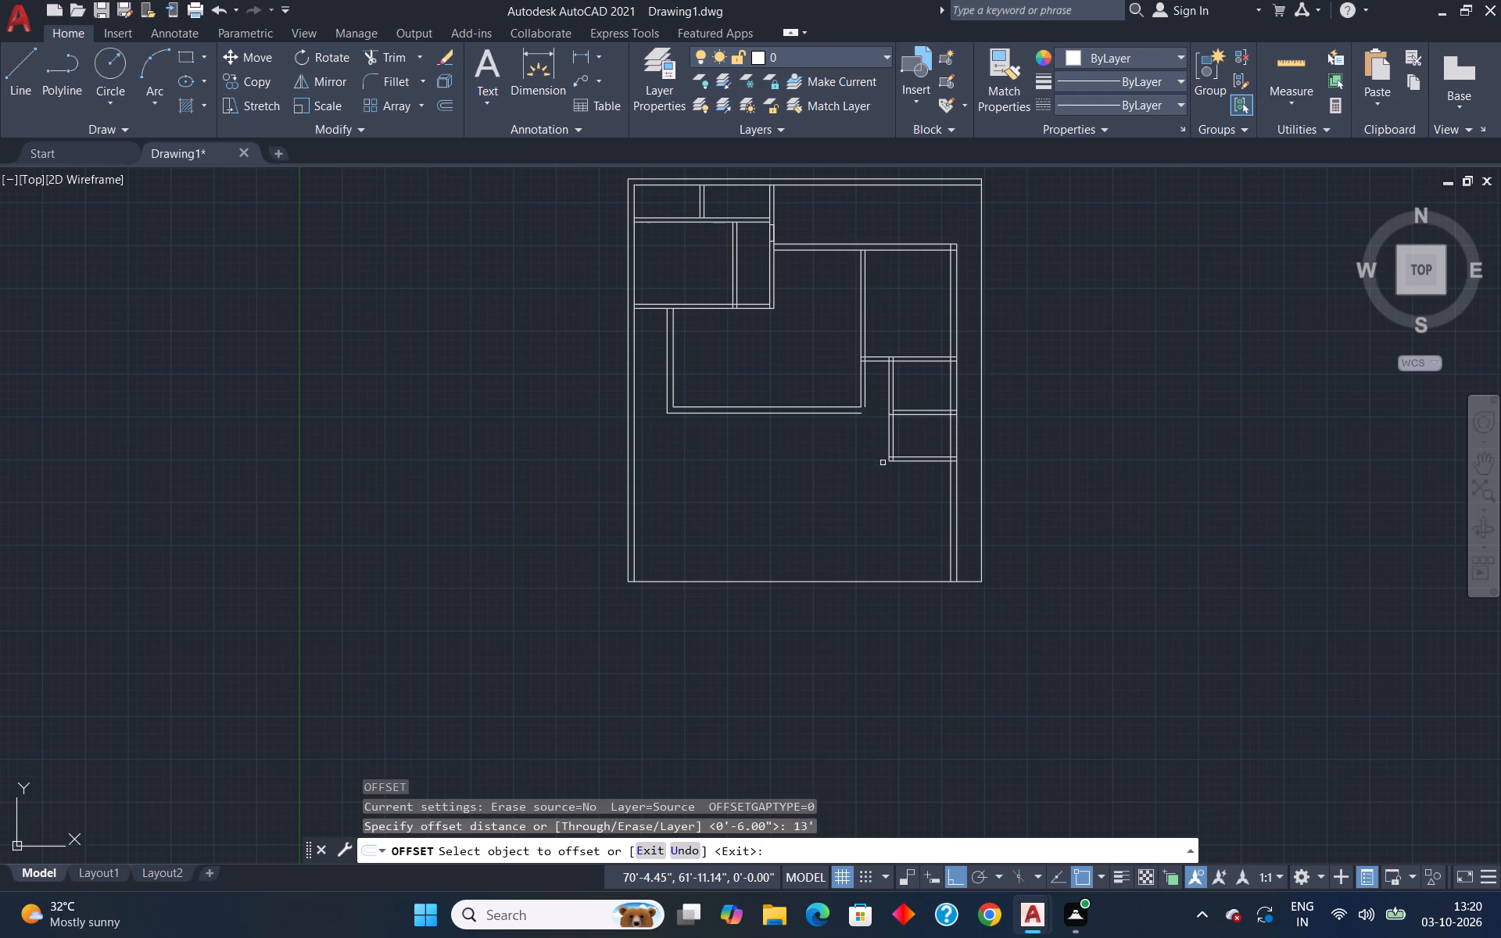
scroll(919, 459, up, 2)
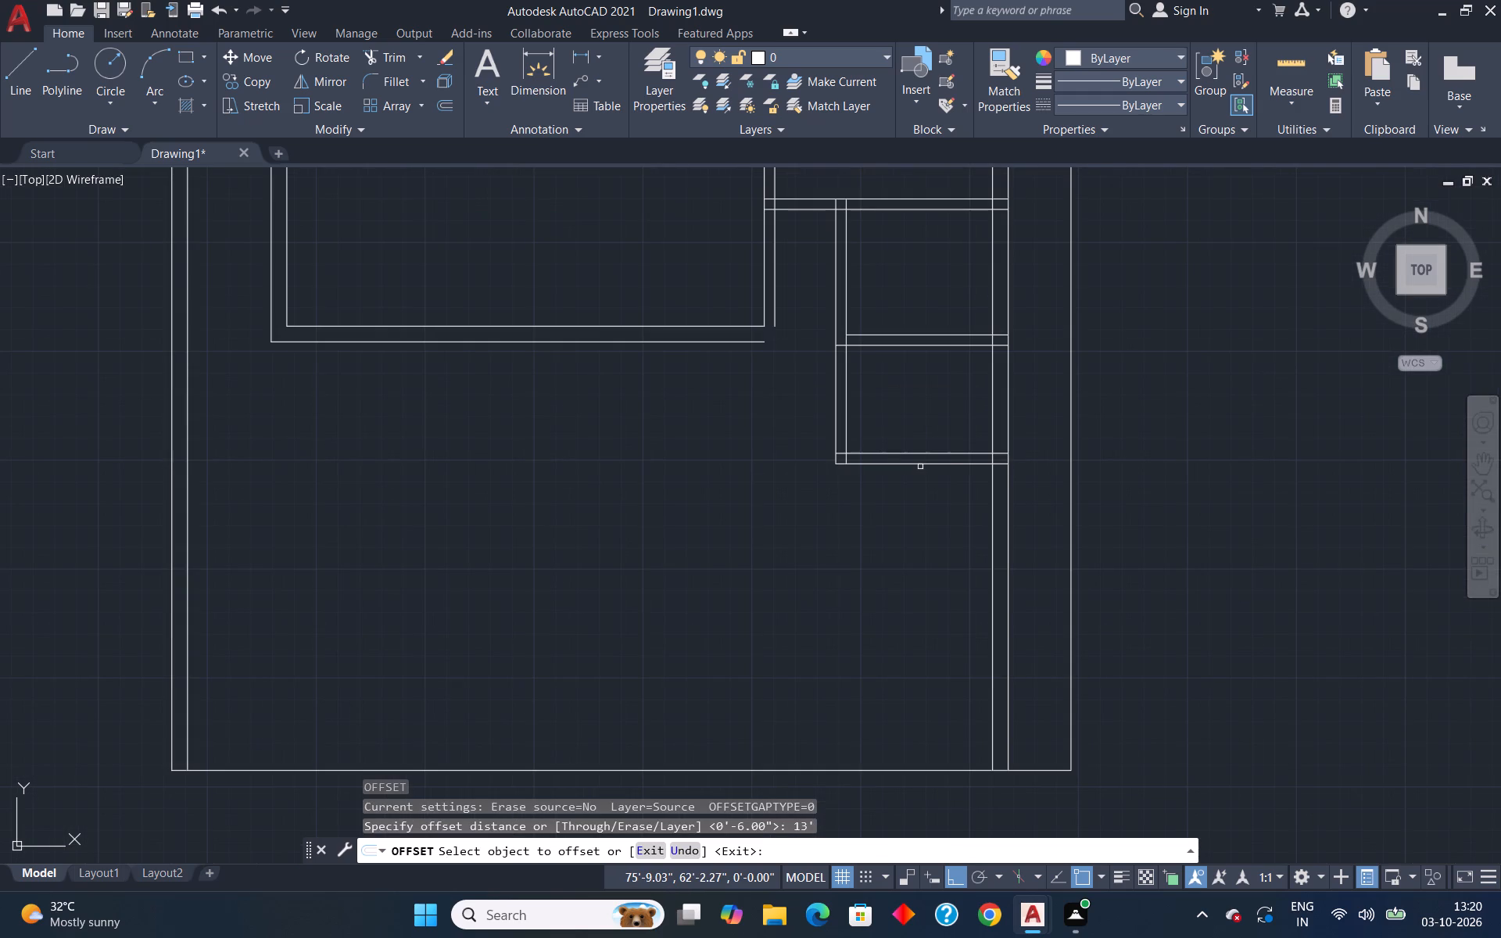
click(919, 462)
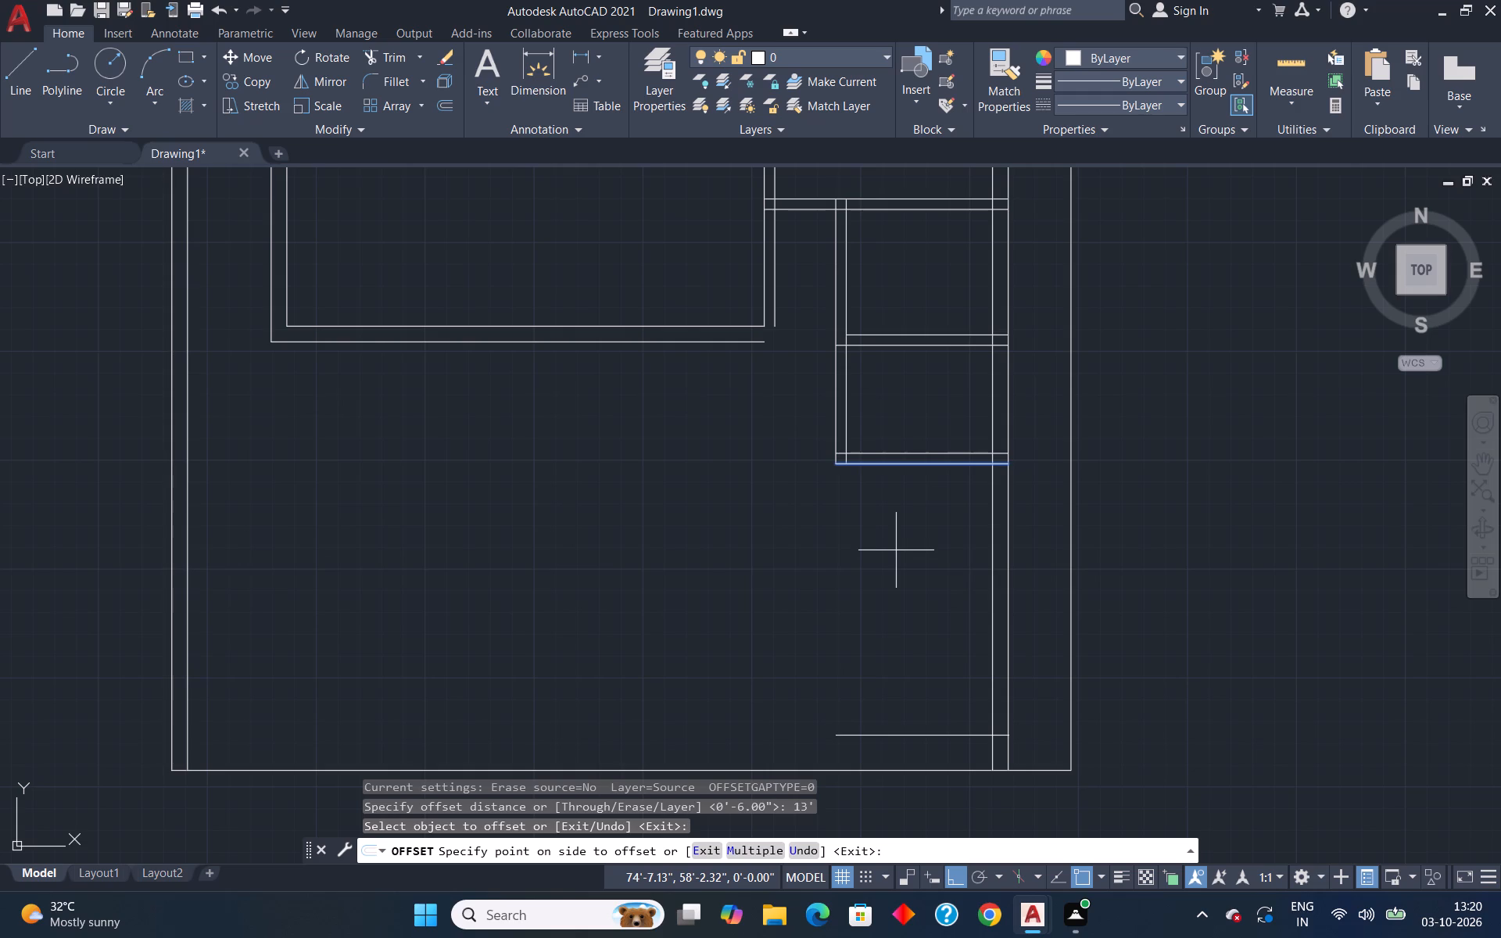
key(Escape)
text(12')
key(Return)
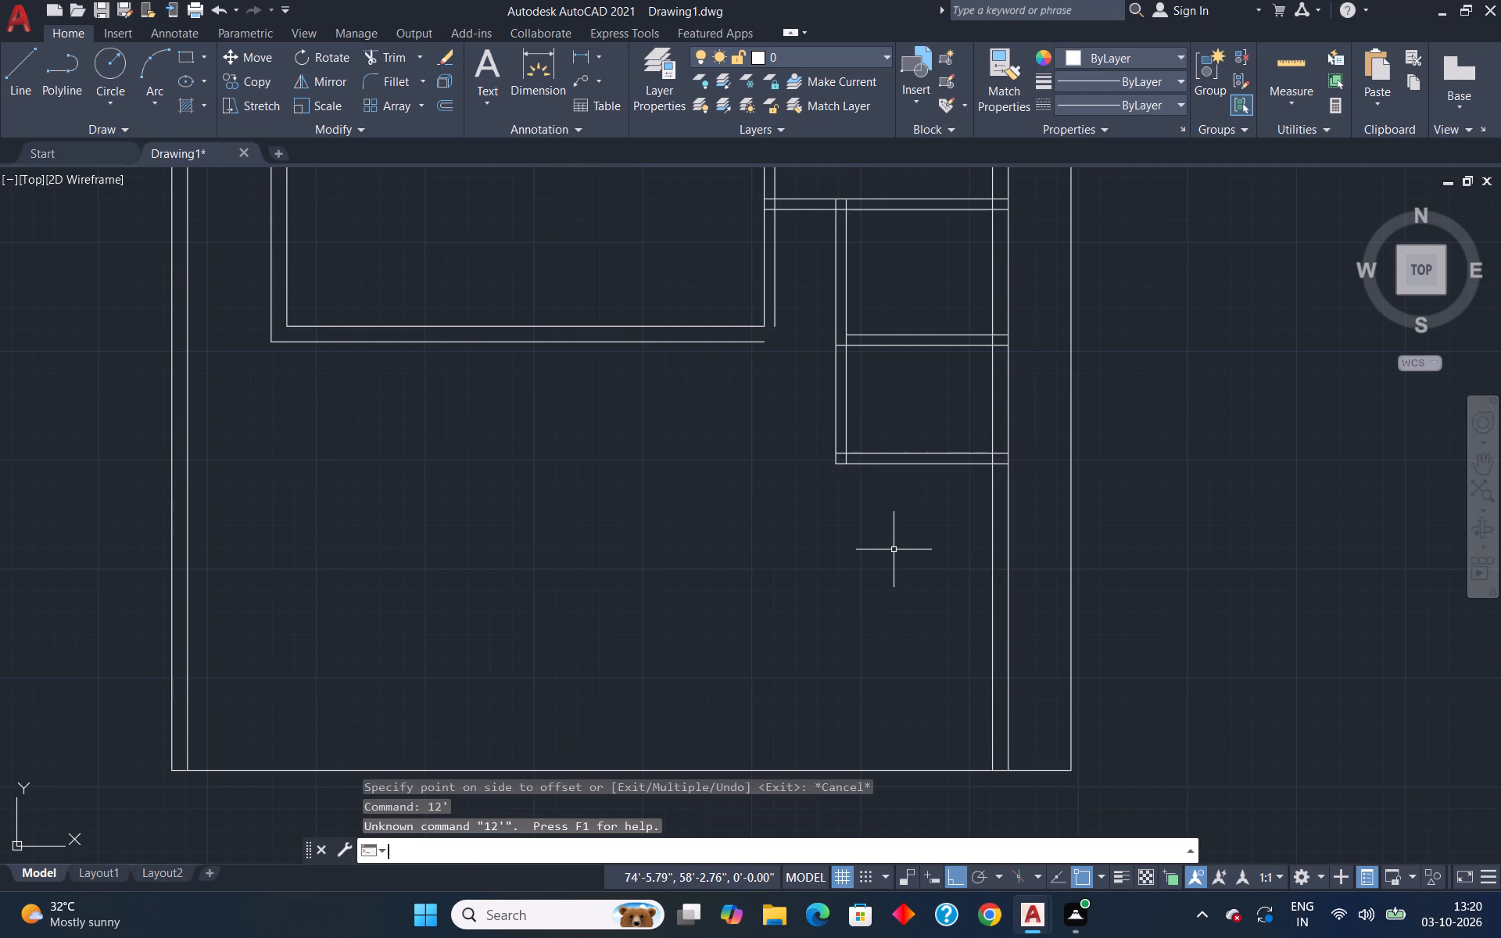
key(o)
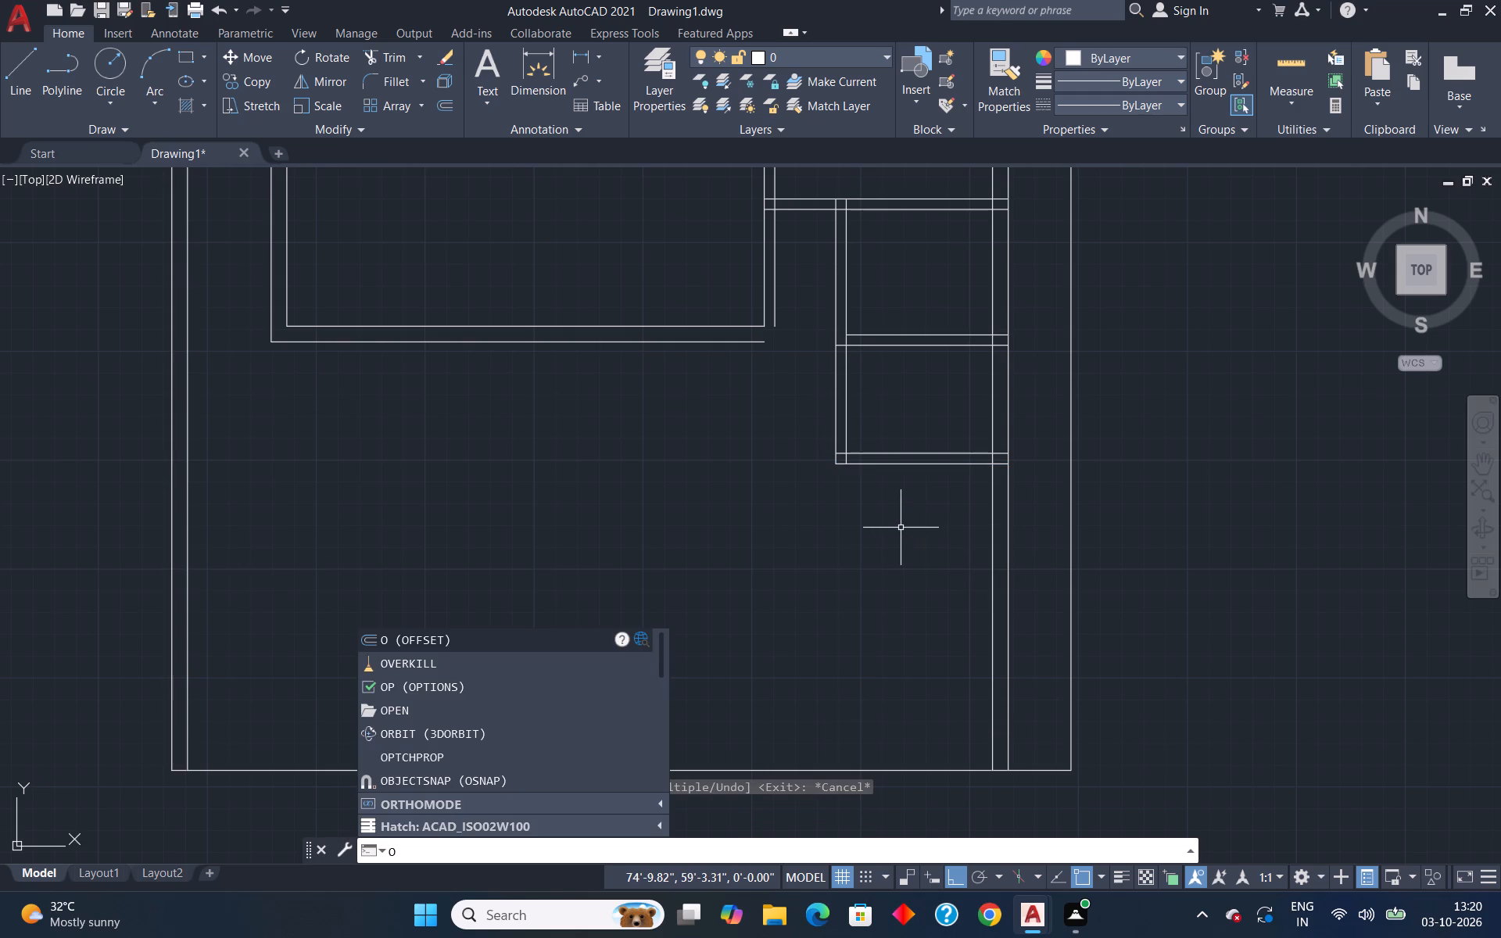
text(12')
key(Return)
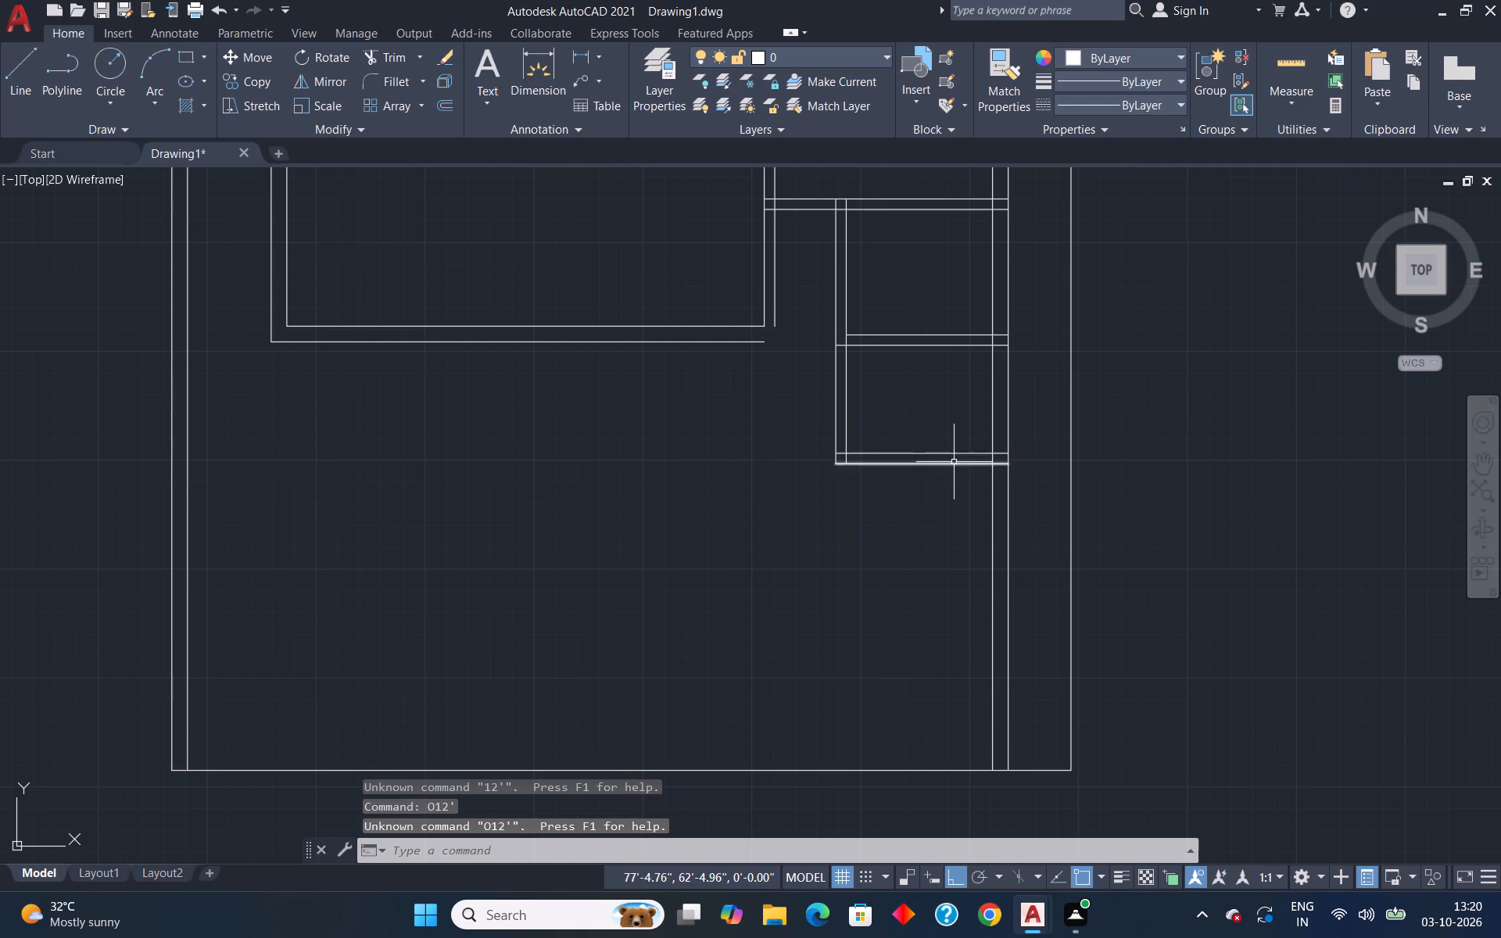
Offset the lower line of the second small room's bottom partition 12' downward.
key(o)
key(Return)
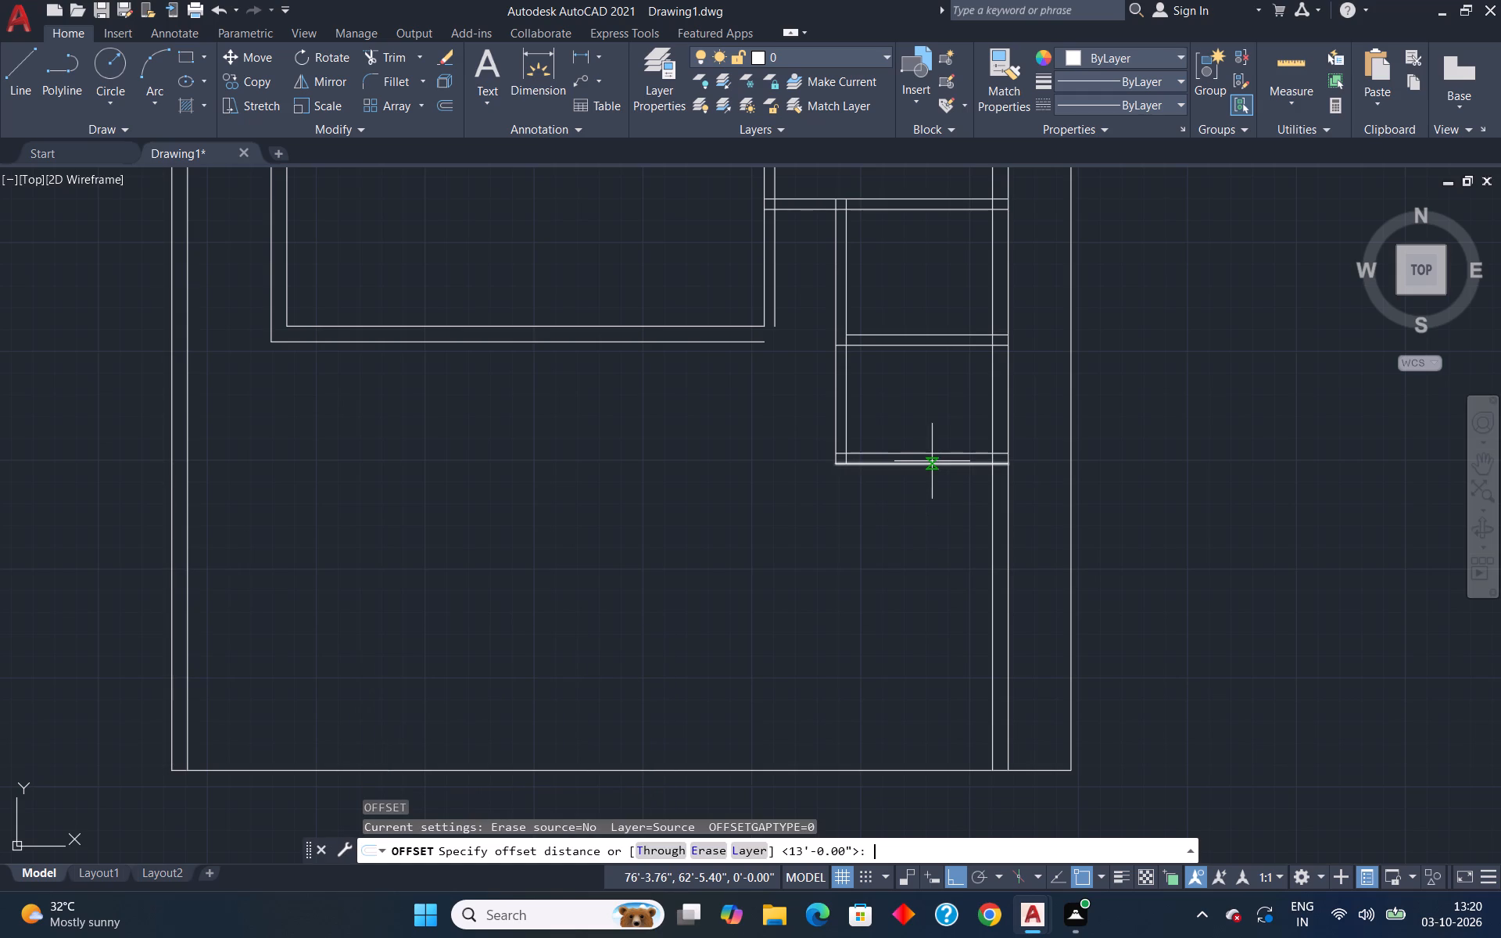
text(12')
key(Return)
click(897, 462)
click(897, 553)
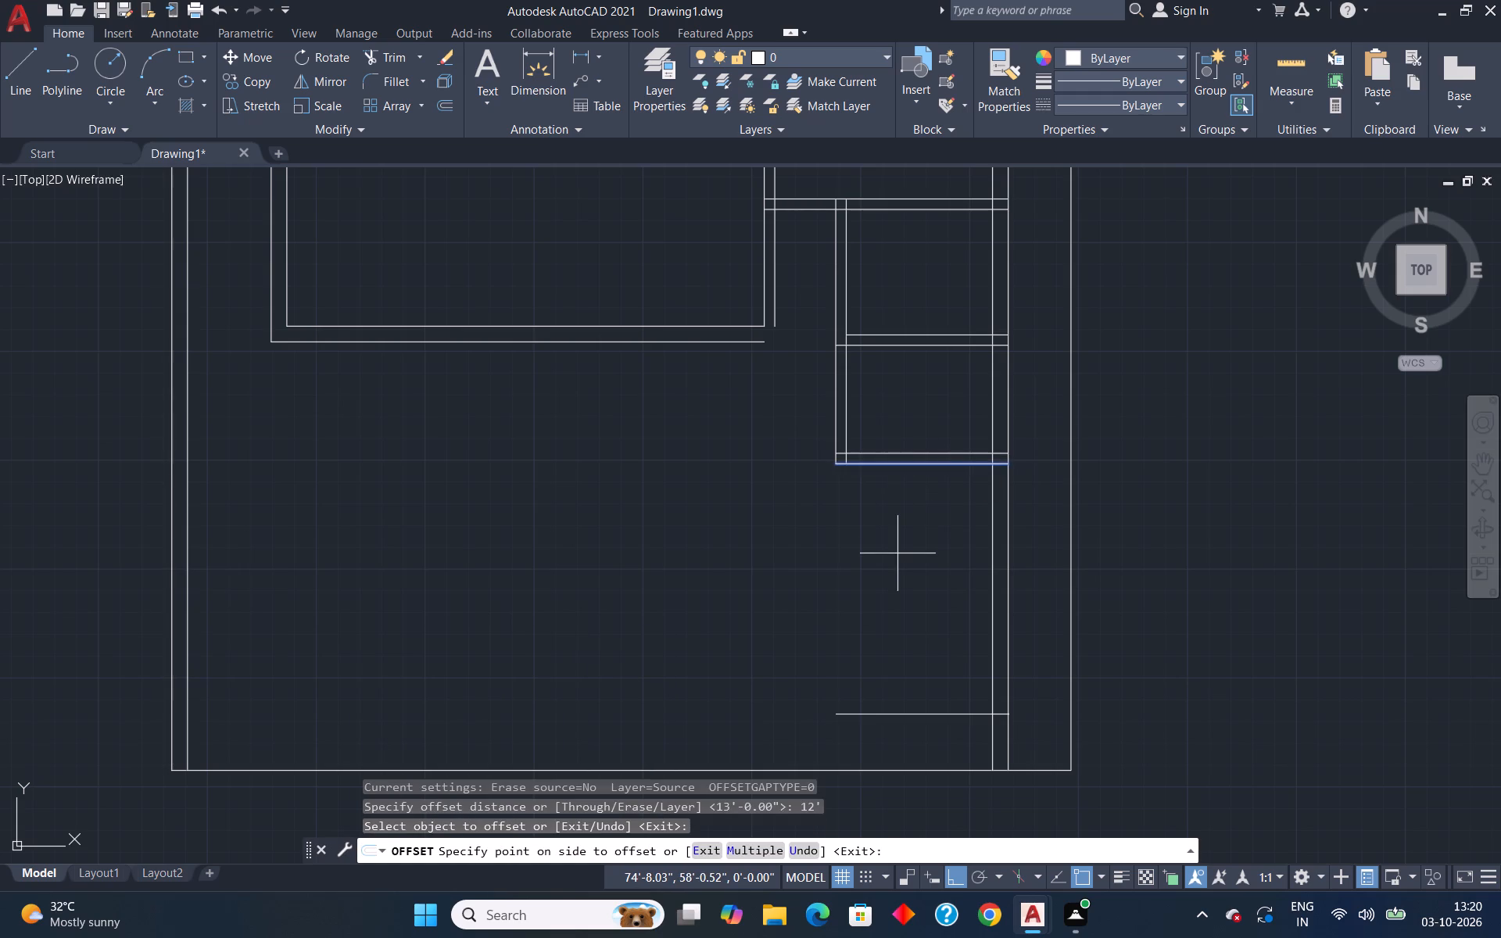
key(Escape)
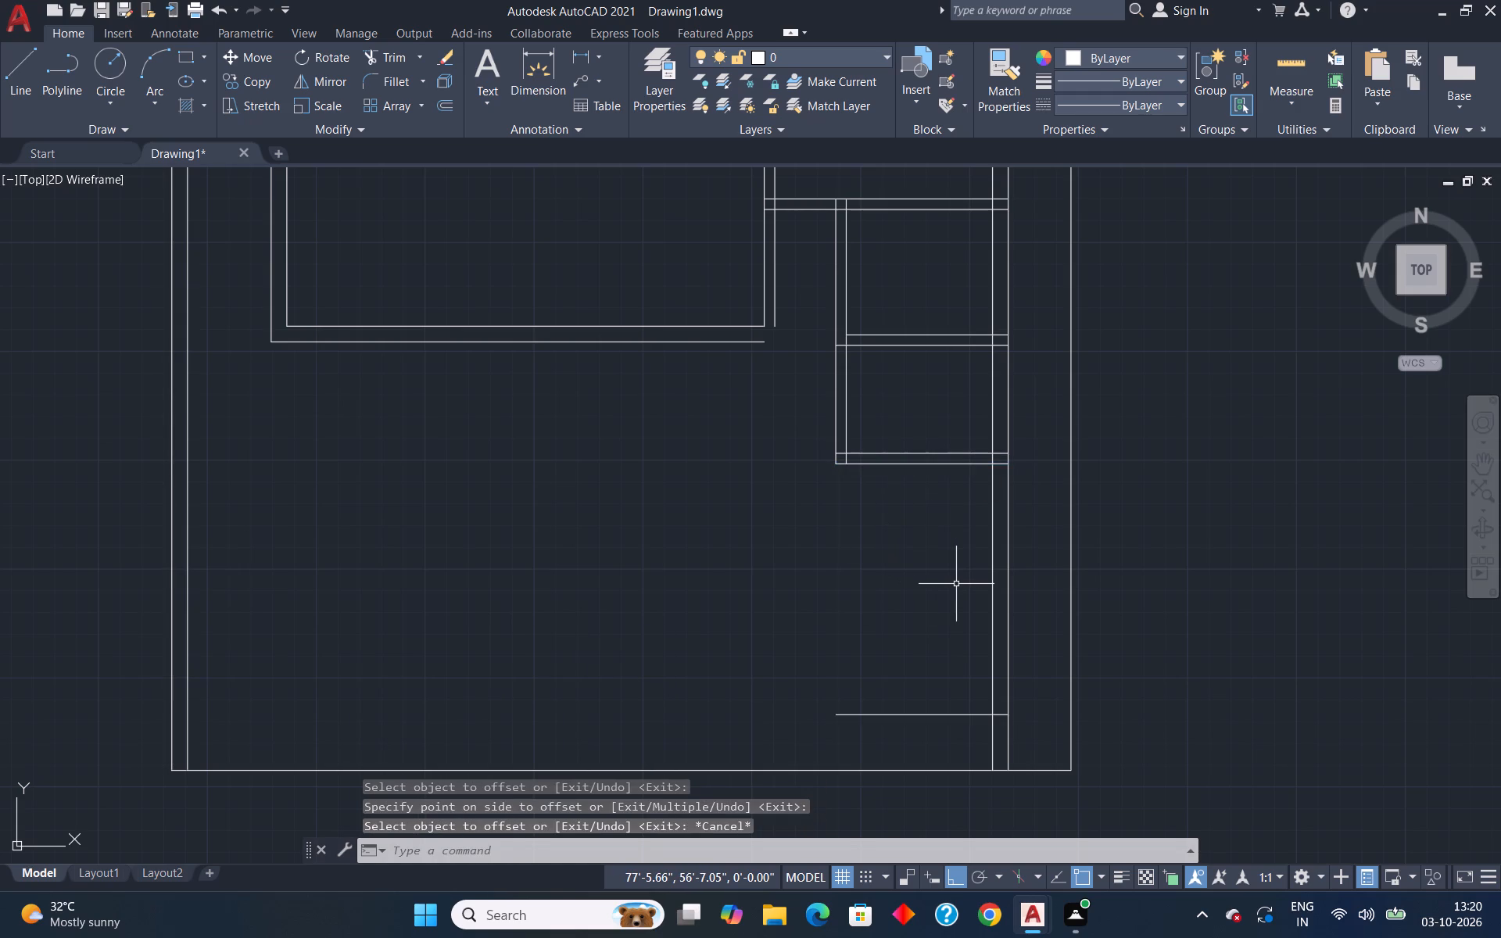
Offset the inner line of the right-hand wall 12' to the left, across the plan.
key(o)
key(Return)
key(Return)
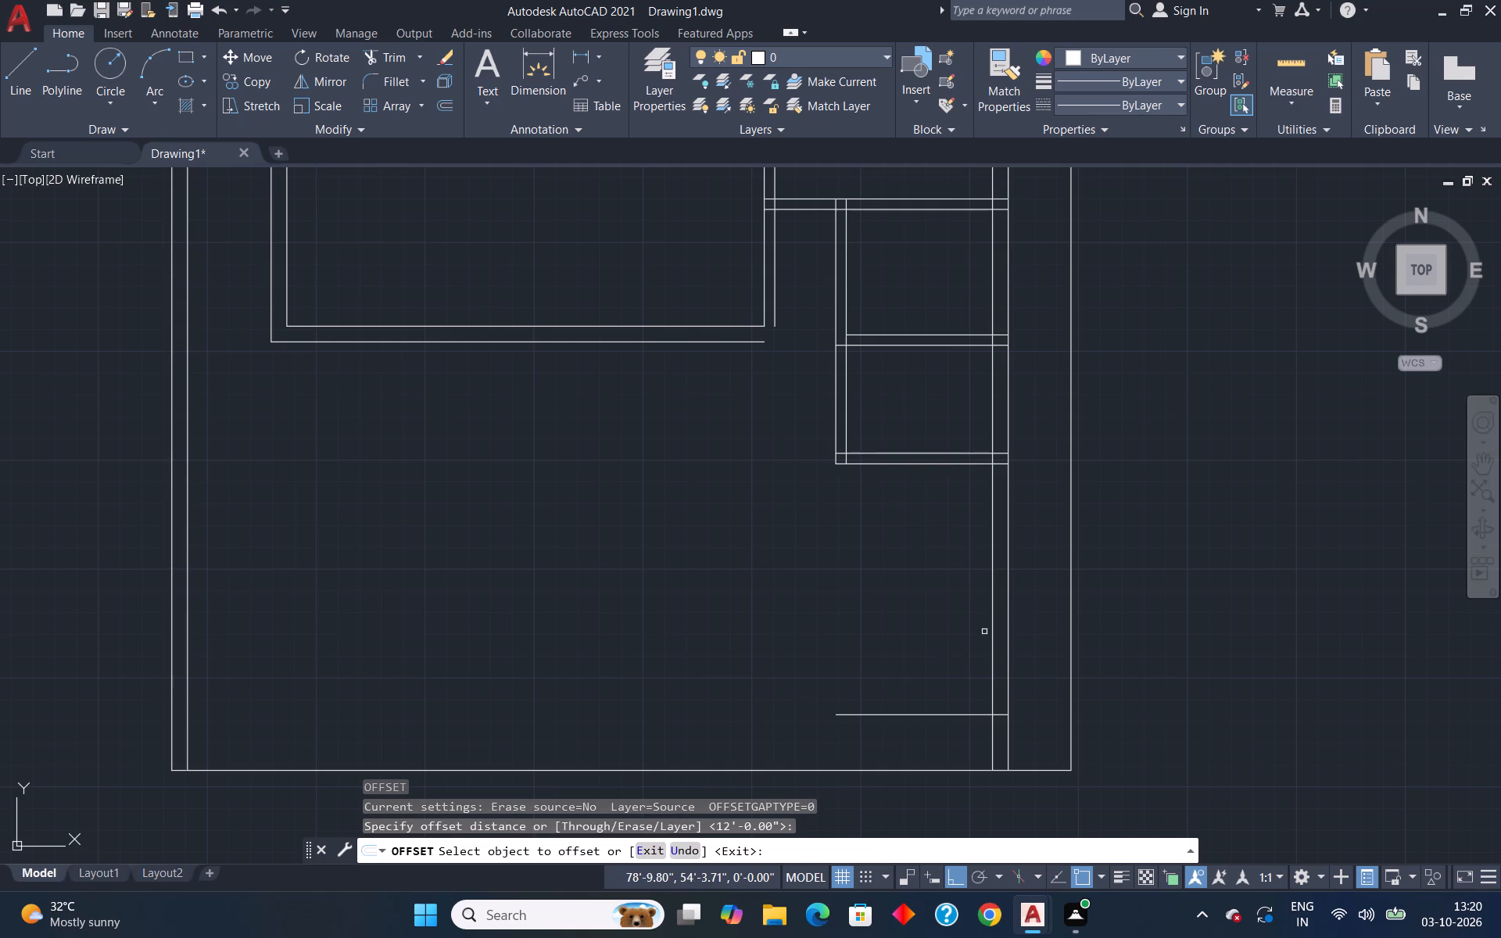
scroll(991, 634, down, 2)
scroll(991, 634, up, 1)
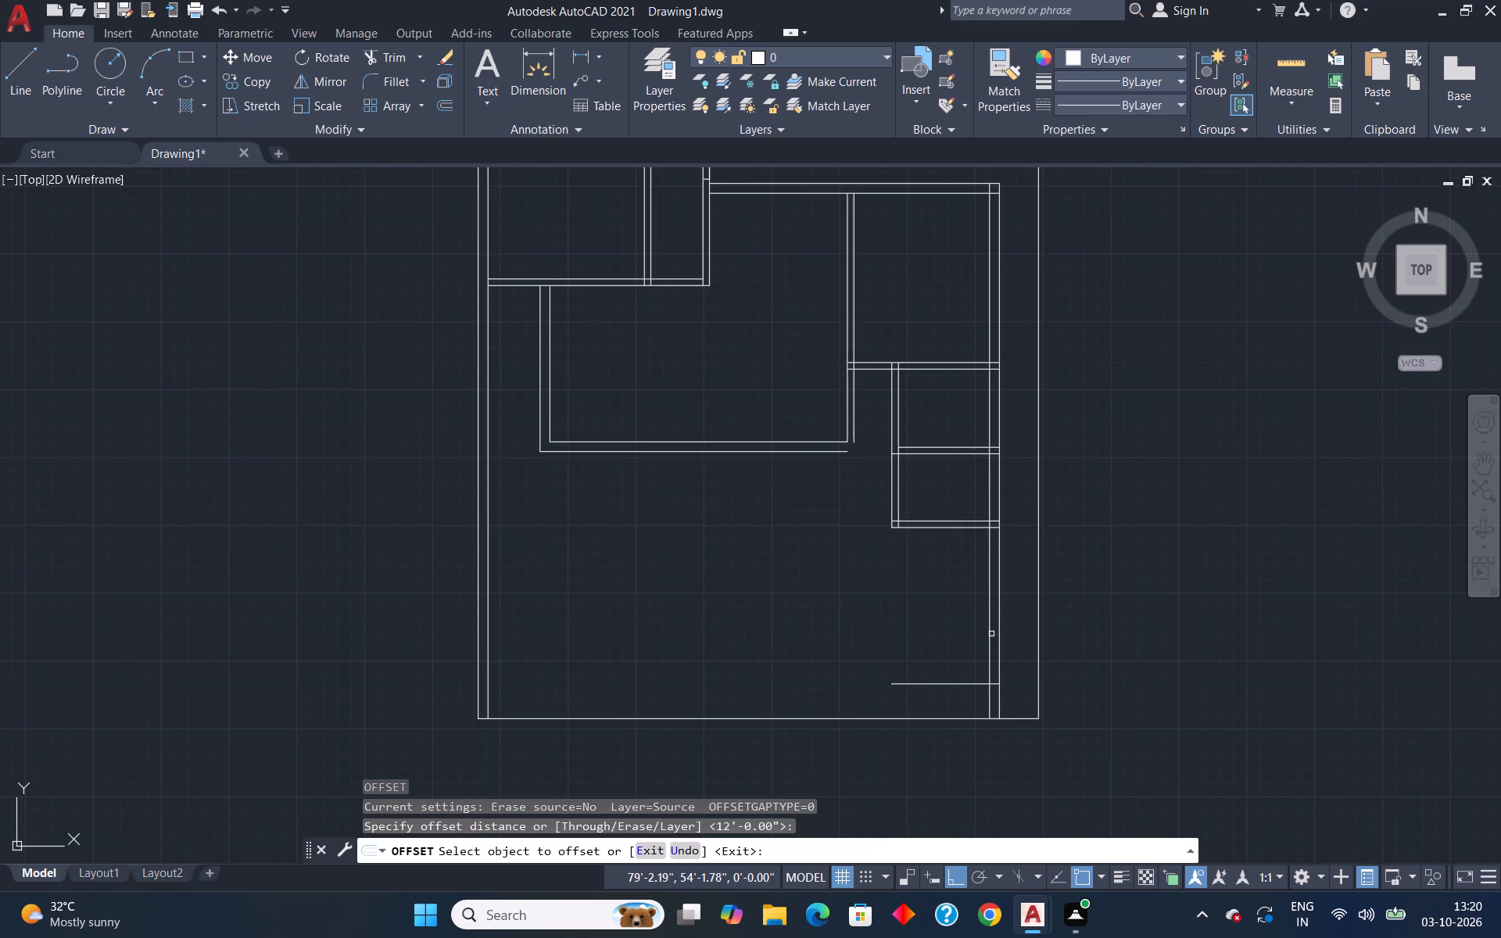
click(991, 633)
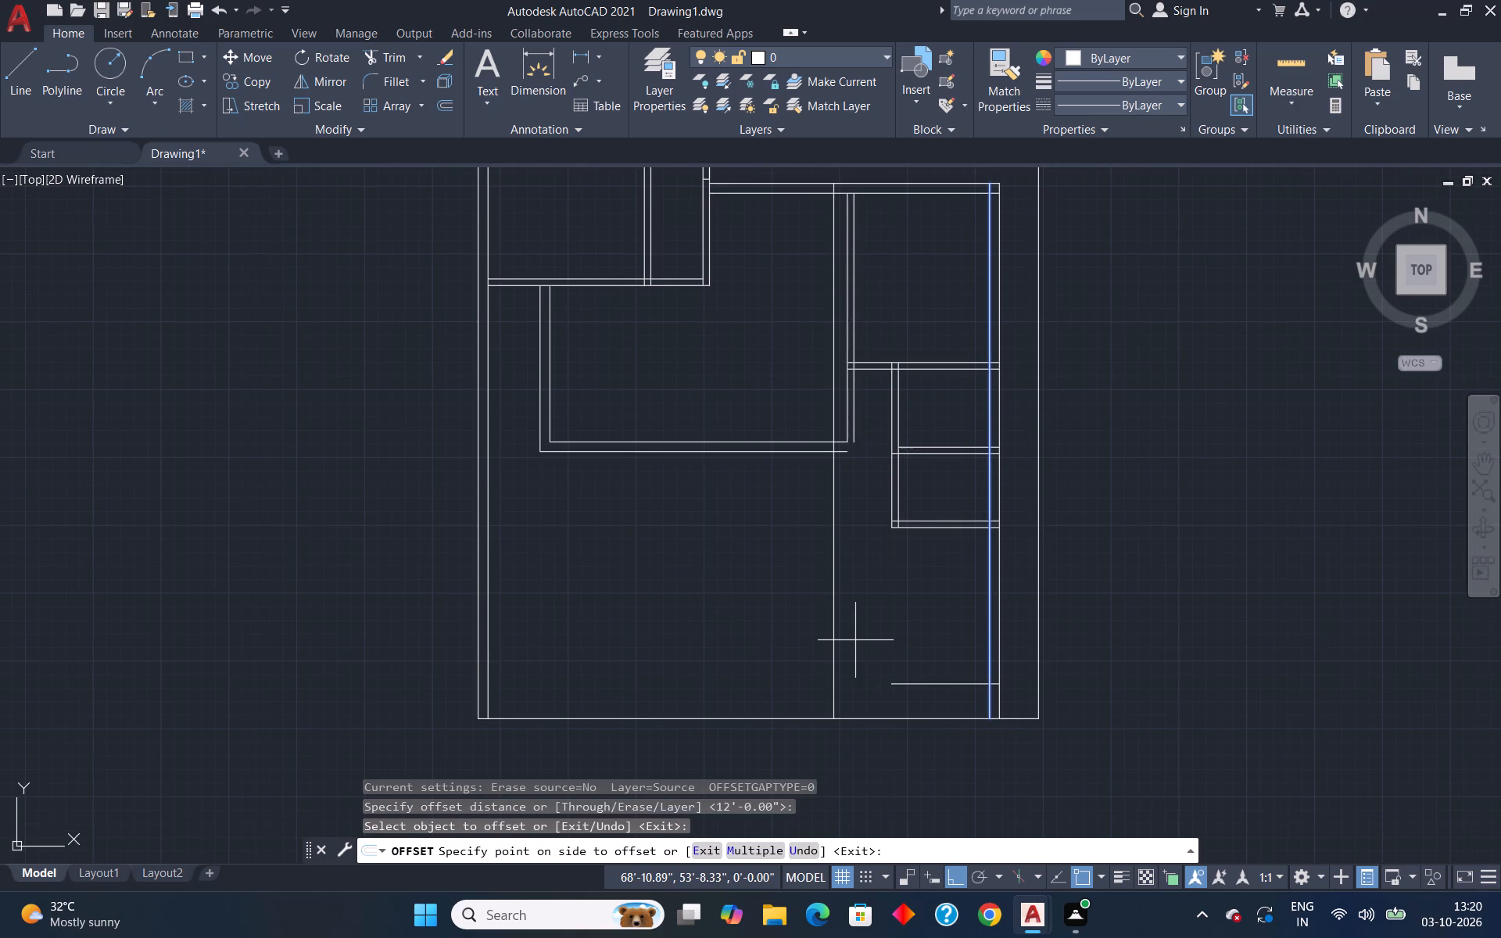
click(855, 640)
scroll(895, 615, down, 2)
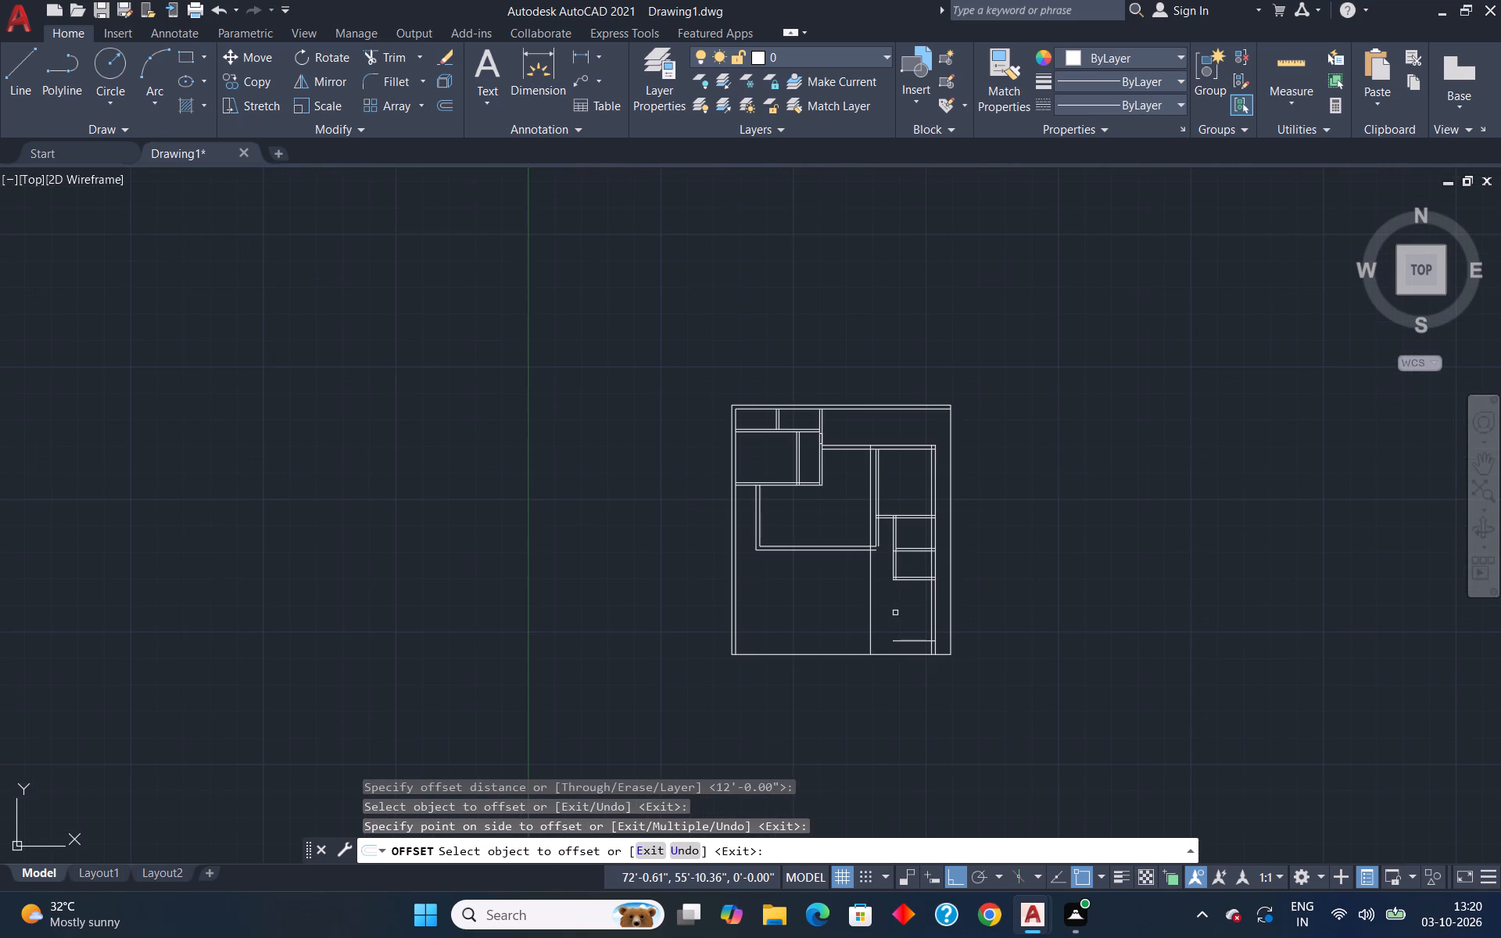
key(Escape)
Extend the short horizontal line near the plan's bottom leftward to the new vertical line.
text(ex)
key(Return)
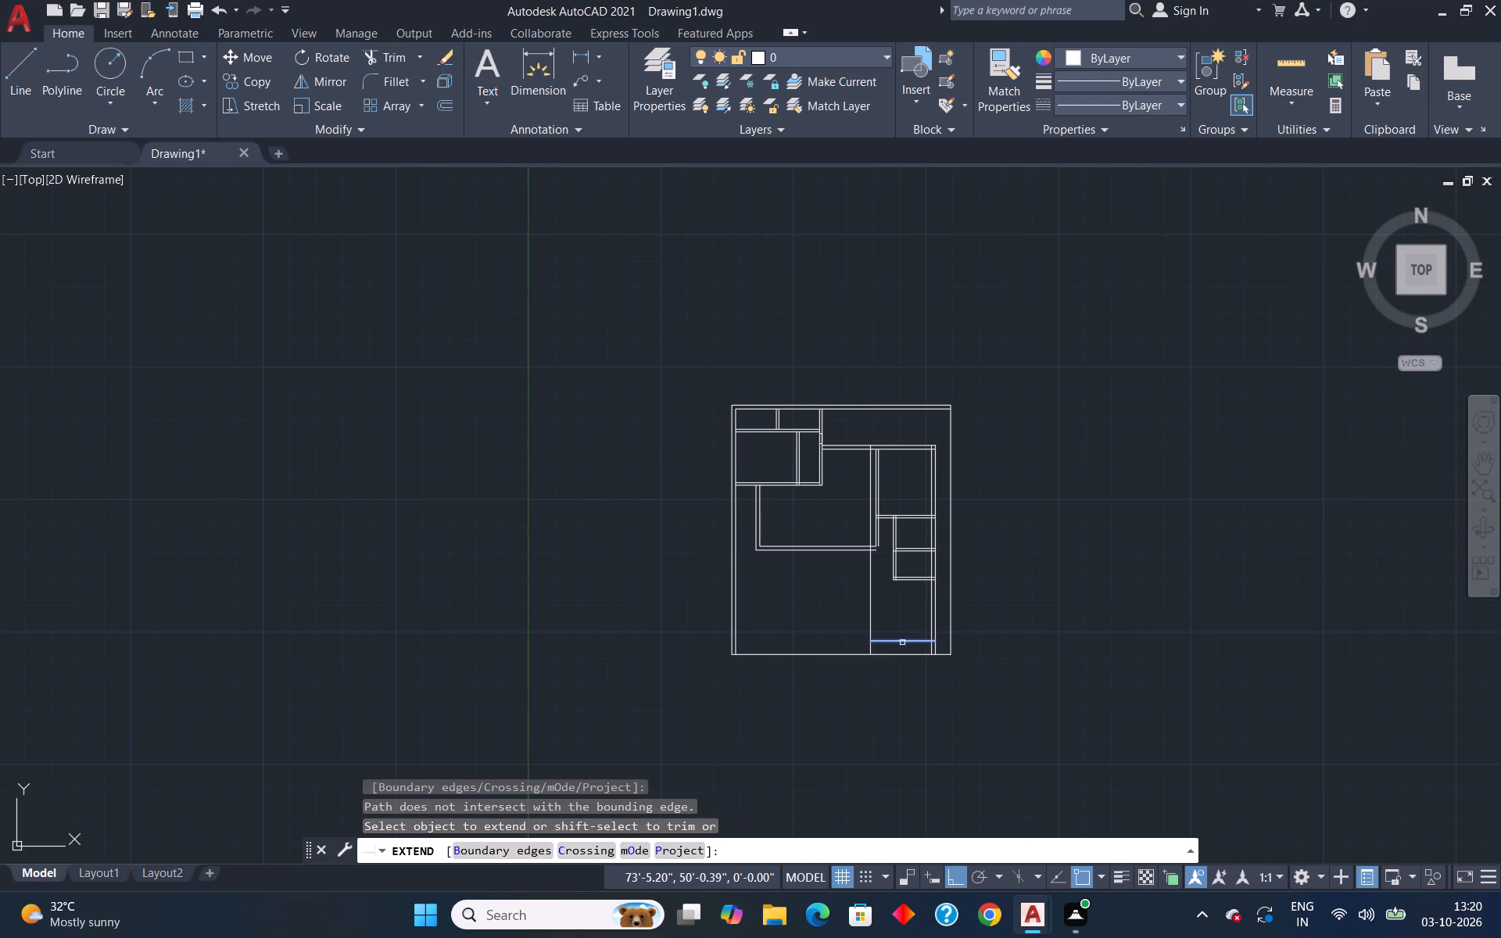
click(902, 642)
scroll(856, 588, up, 2)
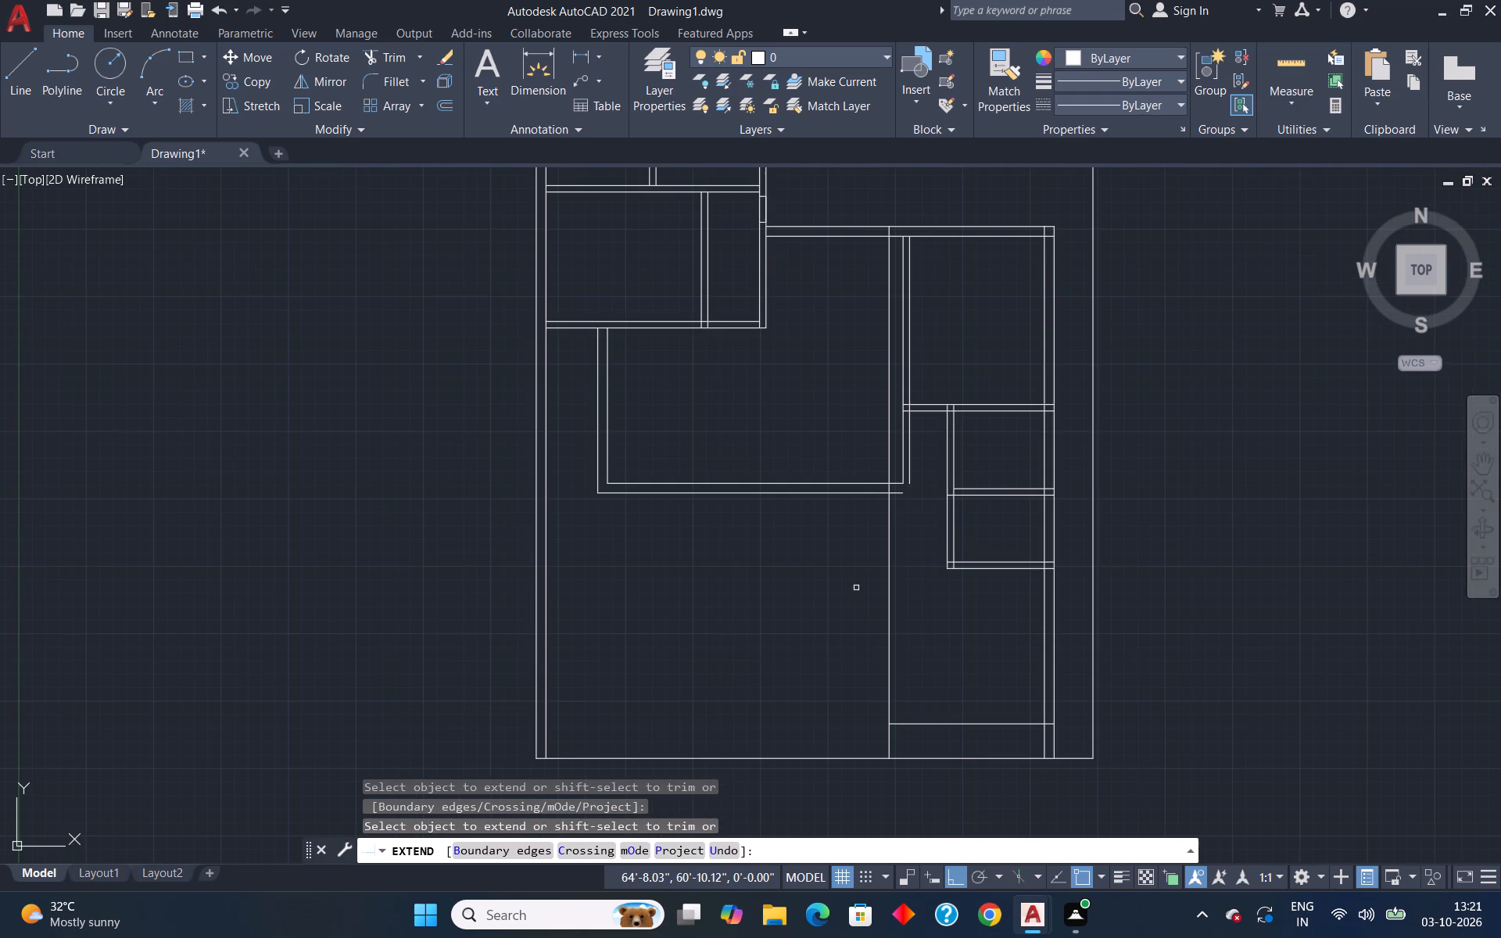
scroll(883, 609, up, 1)
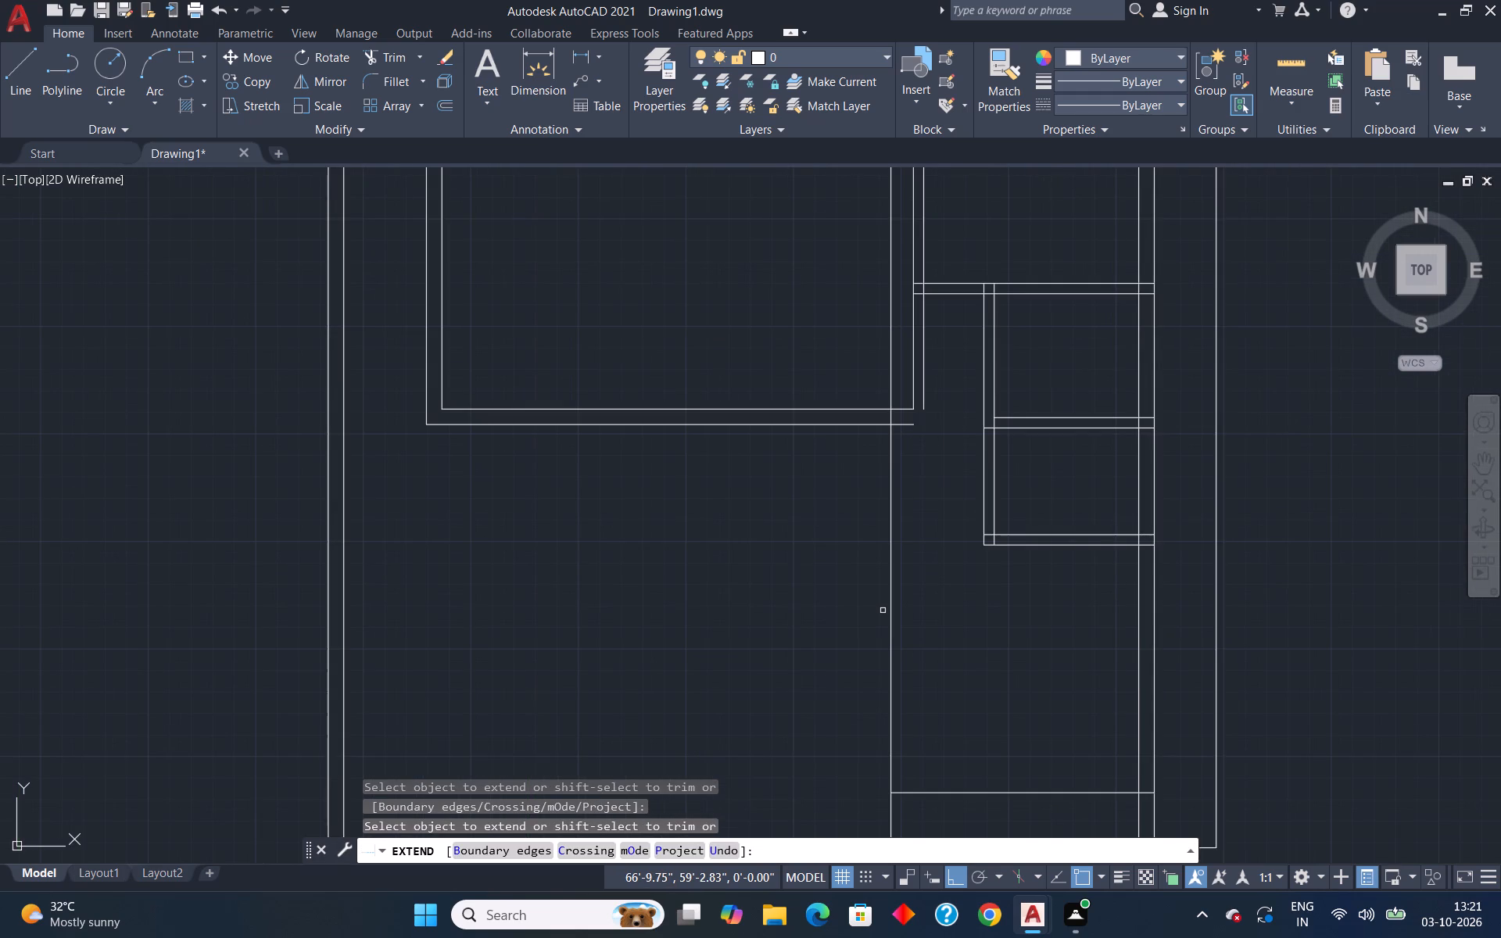
key(Escape)
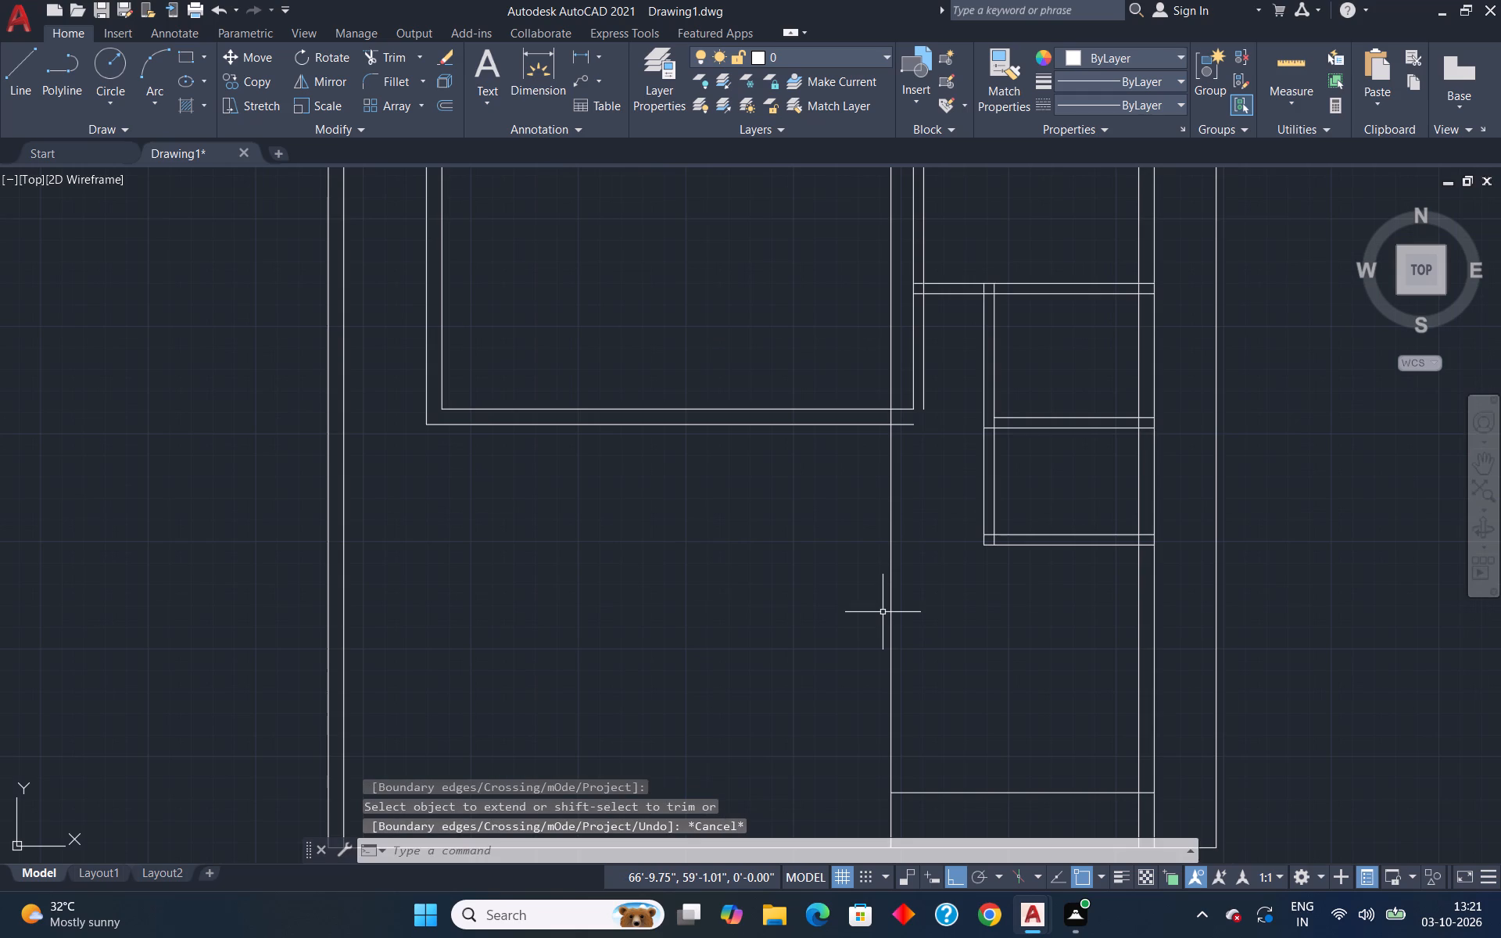
Offset the lower-right room's bottom line 9" downward to form its bottom wall.
key(o)
key(Return)
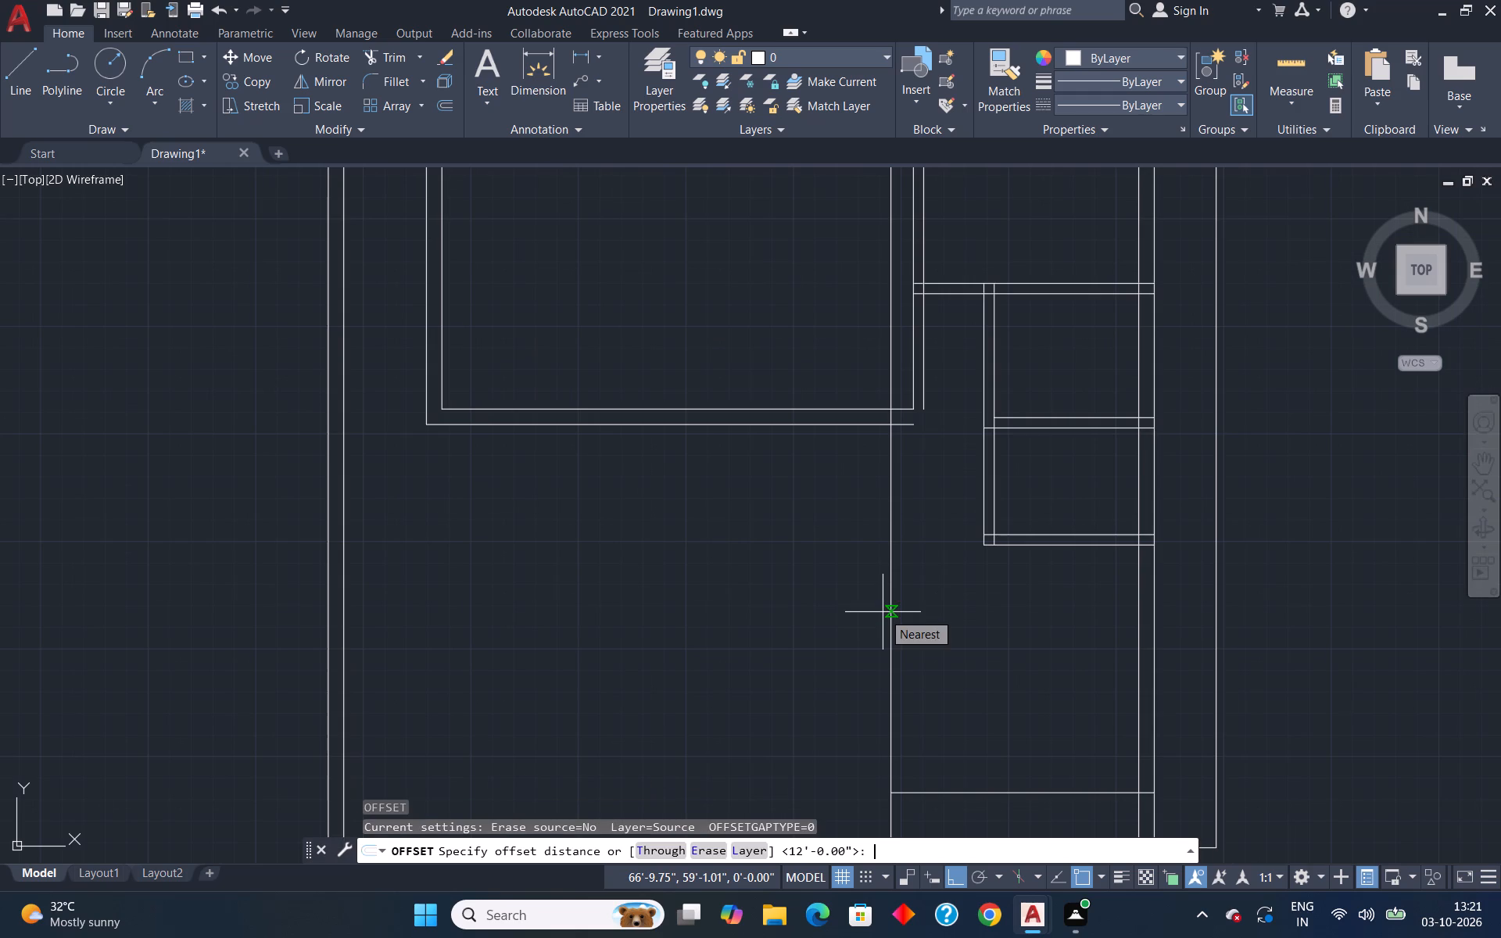
text(9")
key(Return)
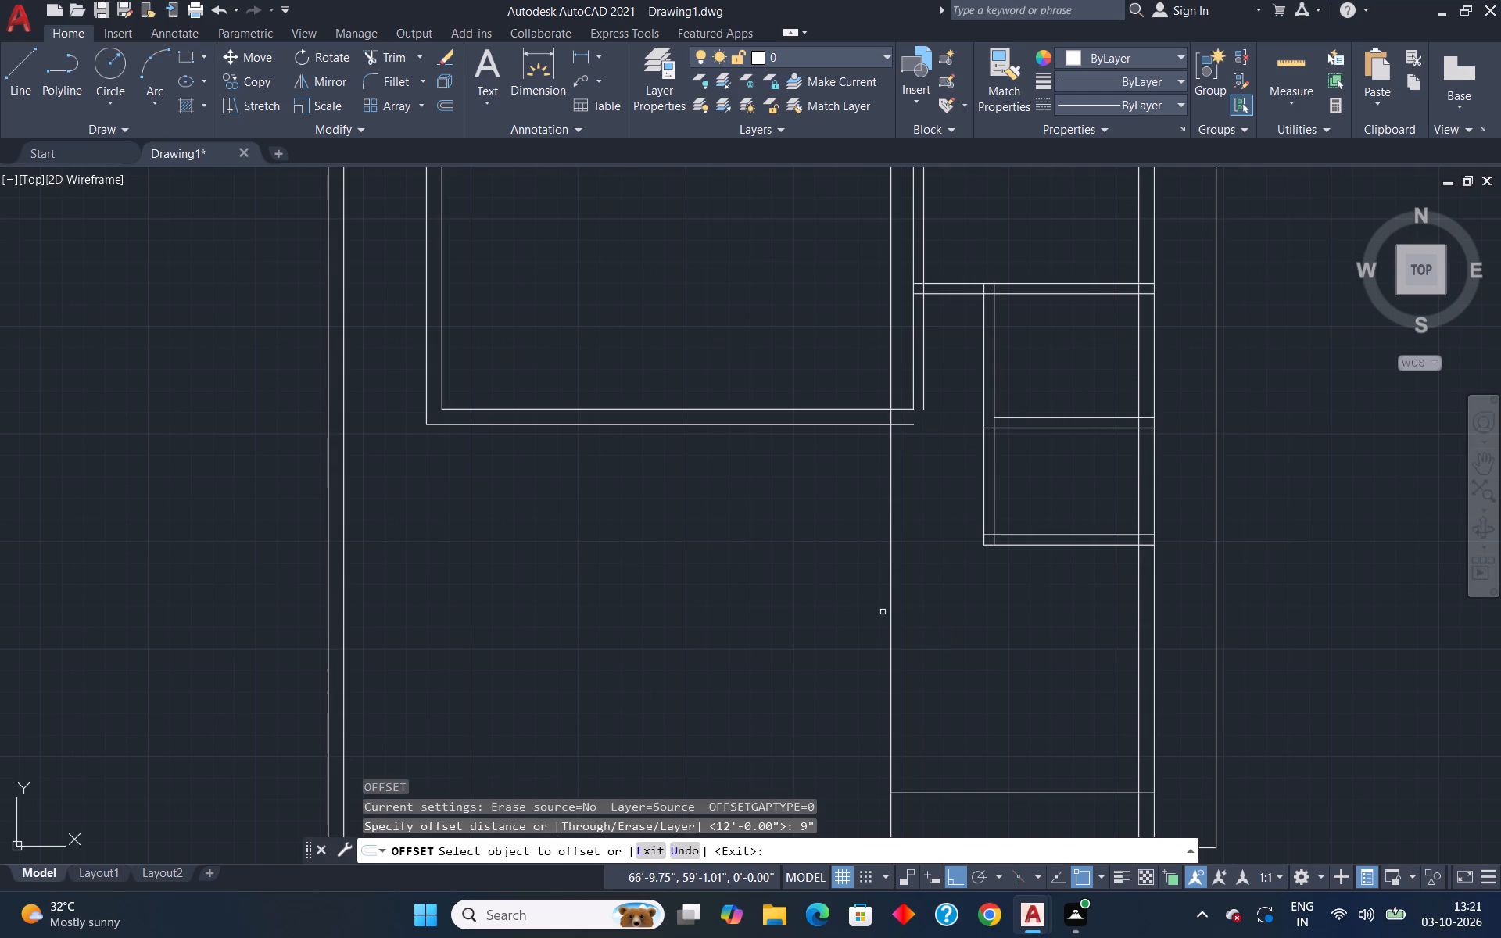
click(955, 792)
click(965, 814)
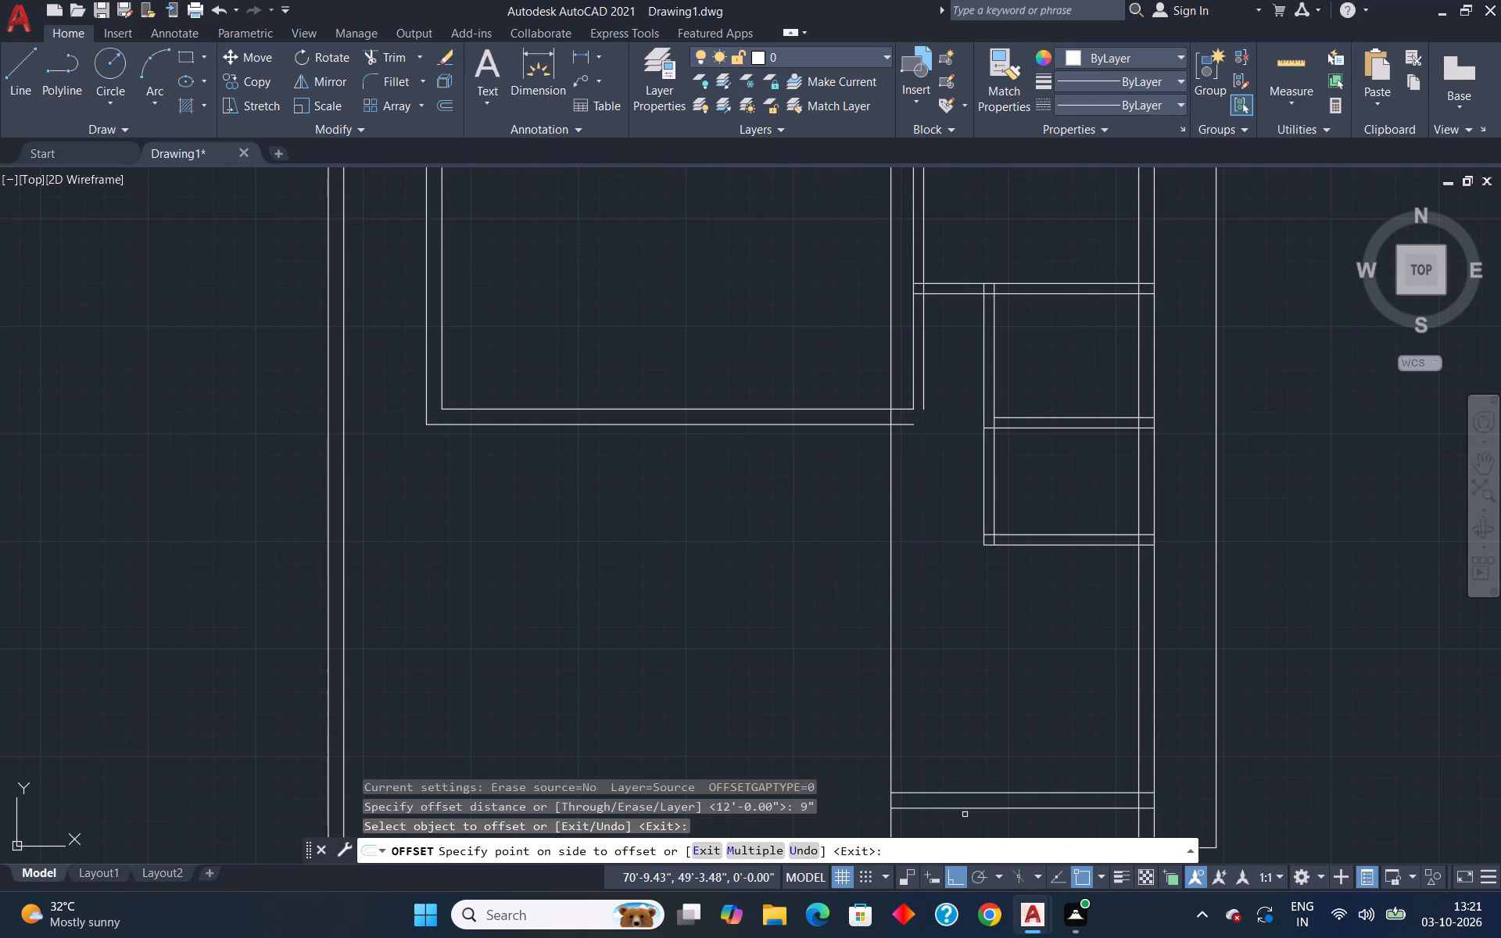
key(Escape)
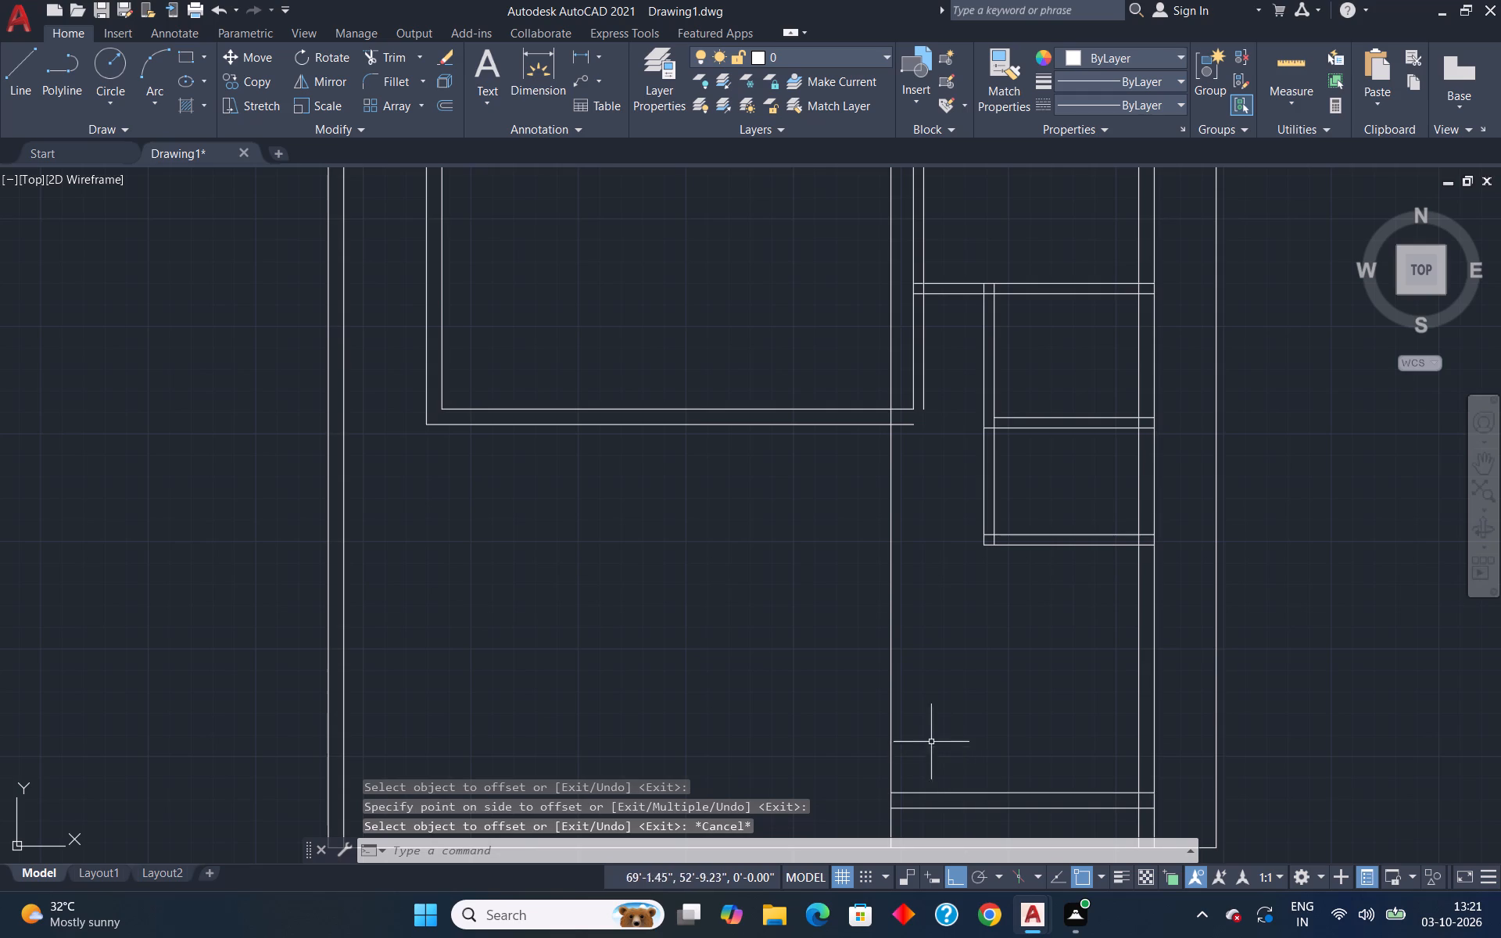
Extend both lines of the partition above the lower-right room leftward to the room's left vertical line.
scroll(949, 736, down, 2)
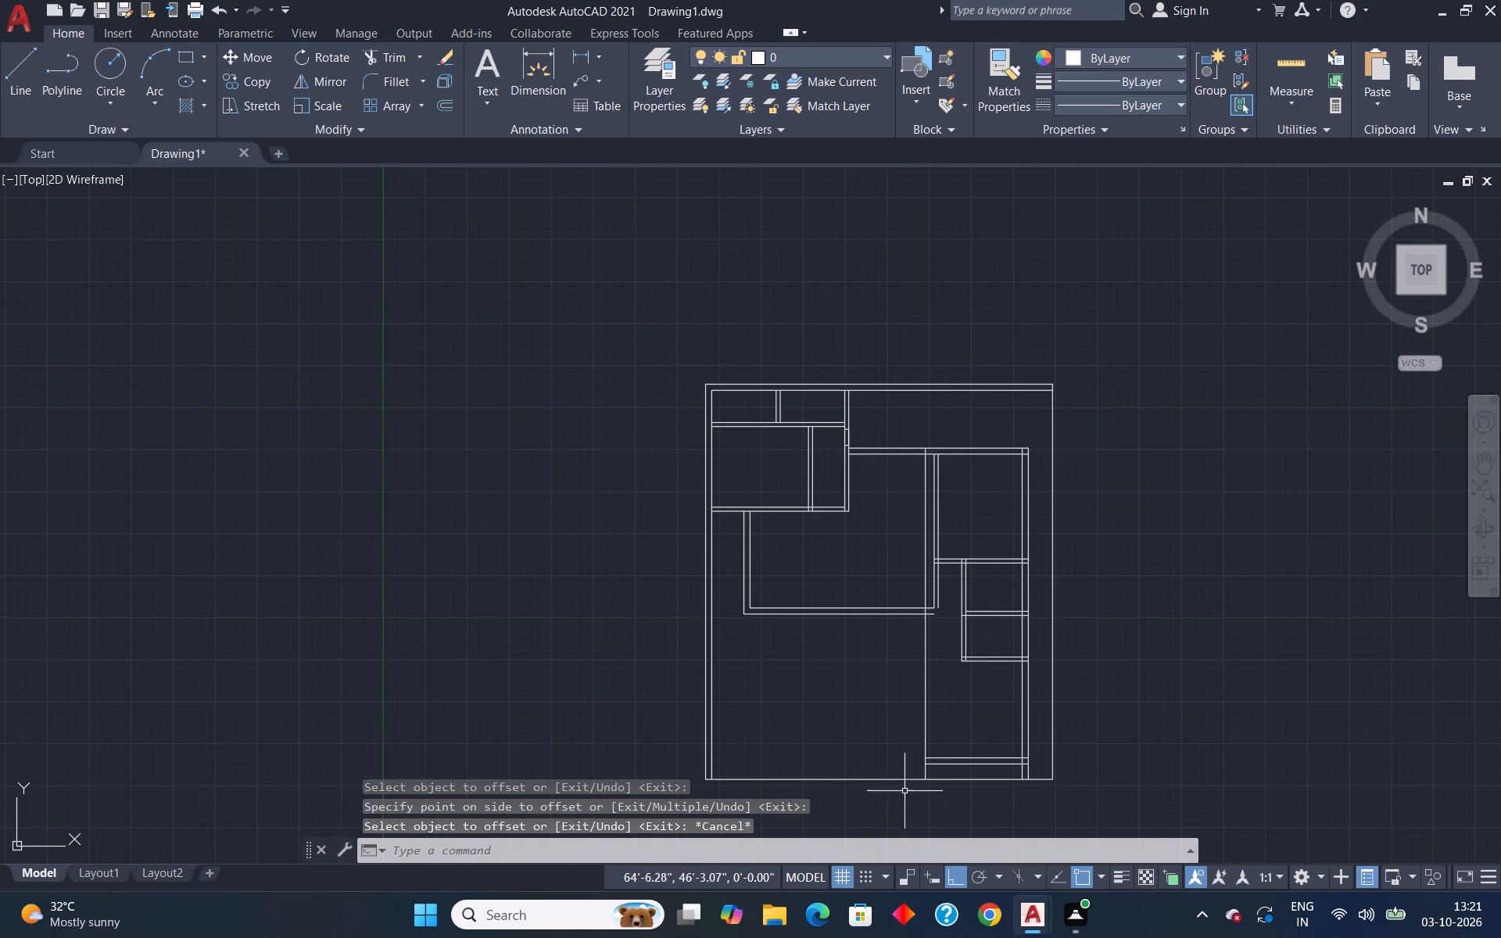
scroll(920, 771, up, 1)
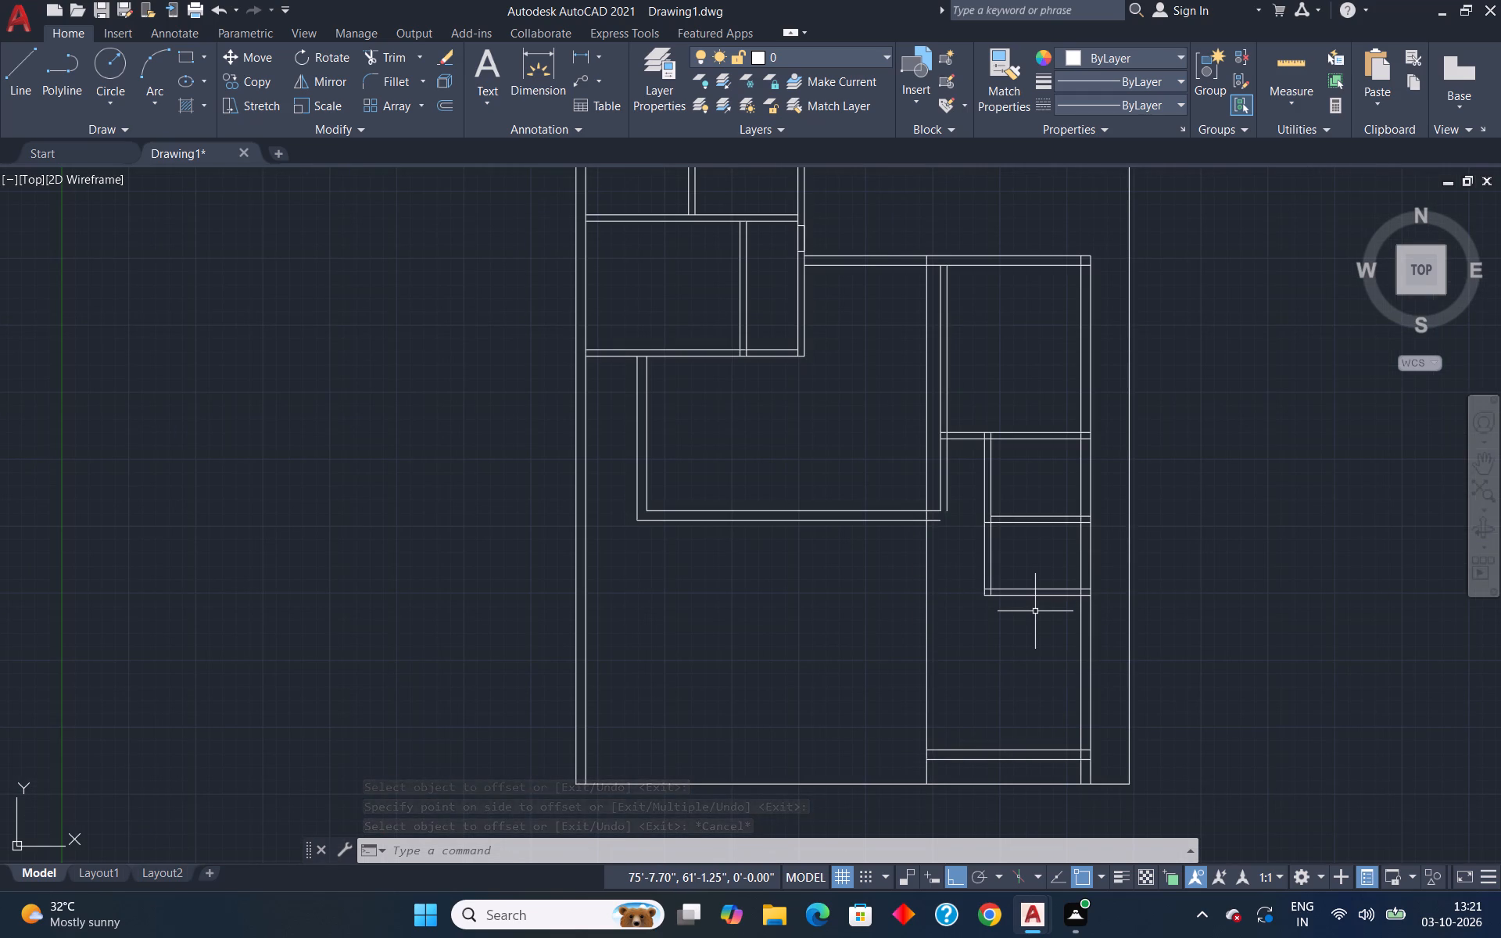
text(ex)
key(Return)
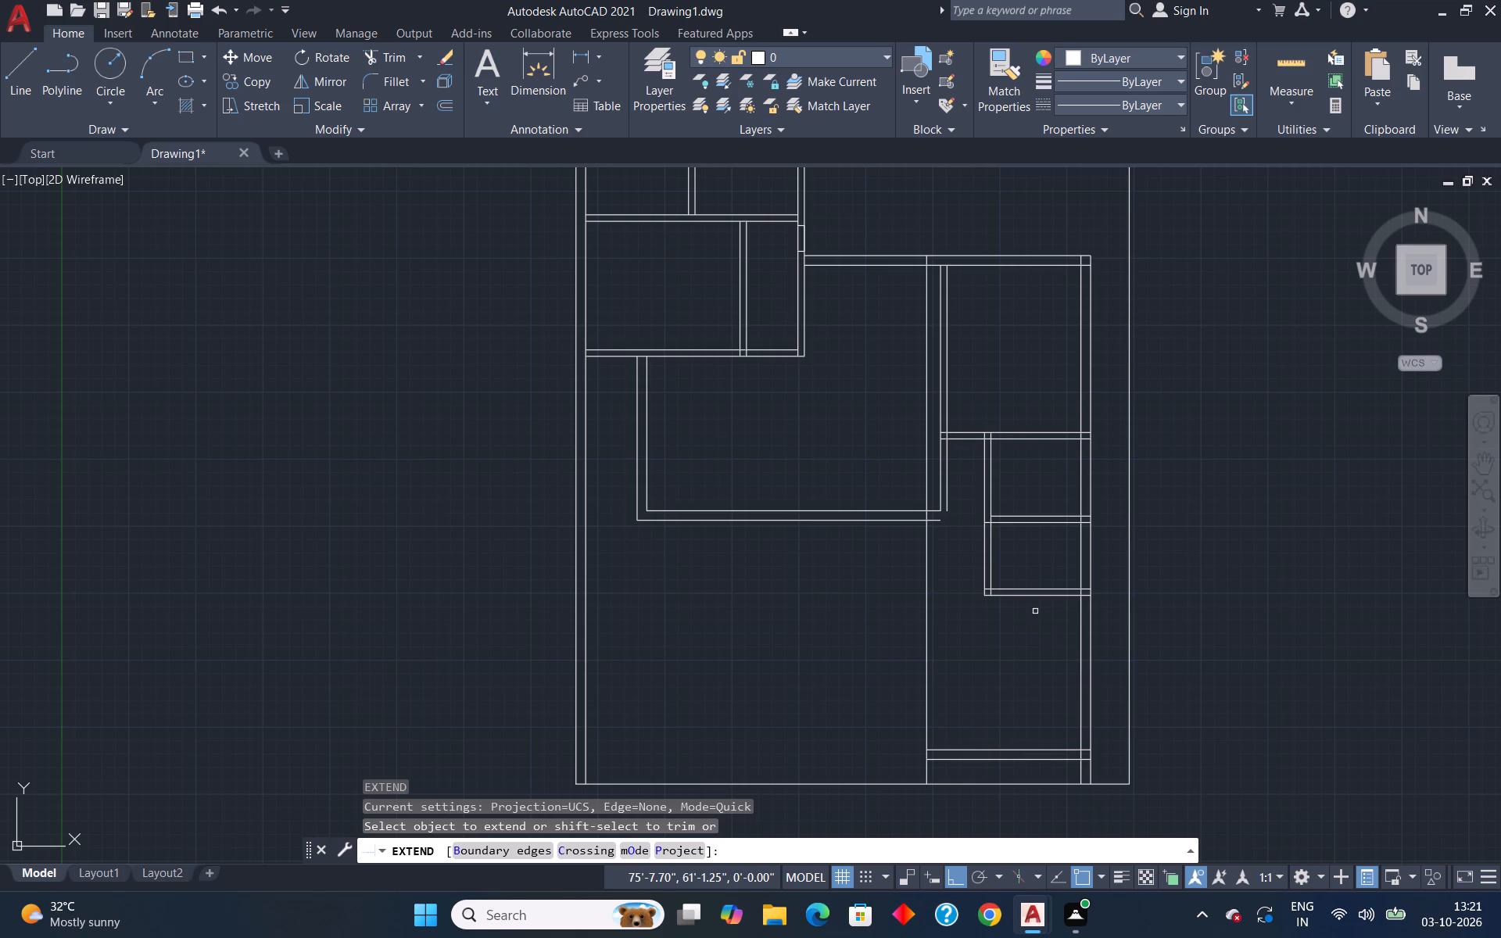
click(1019, 587)
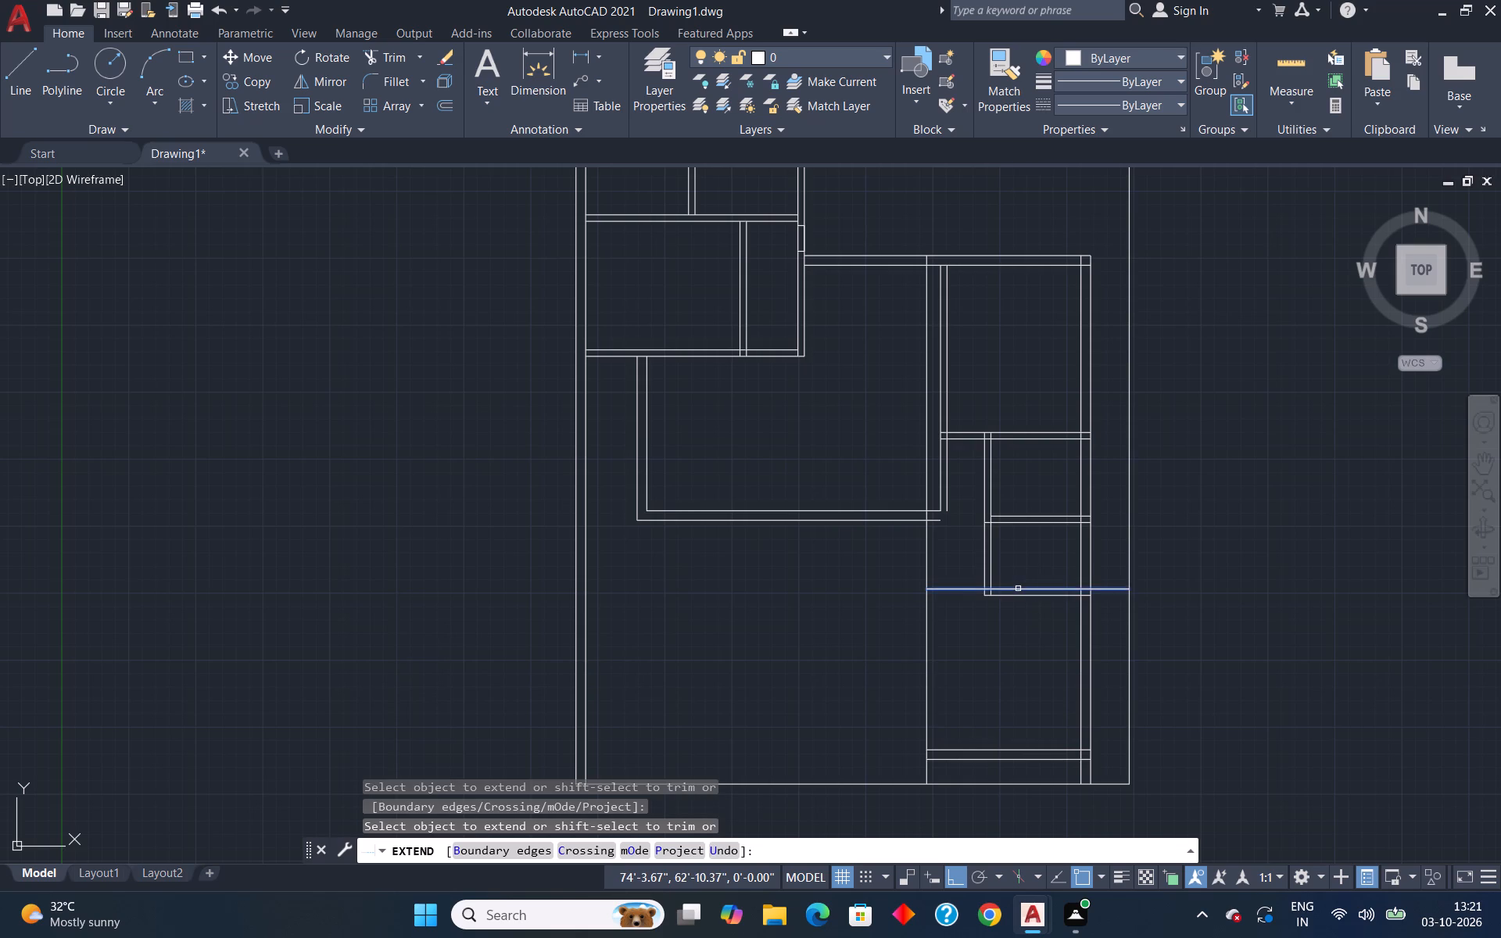
click(1019, 598)
key(Escape)
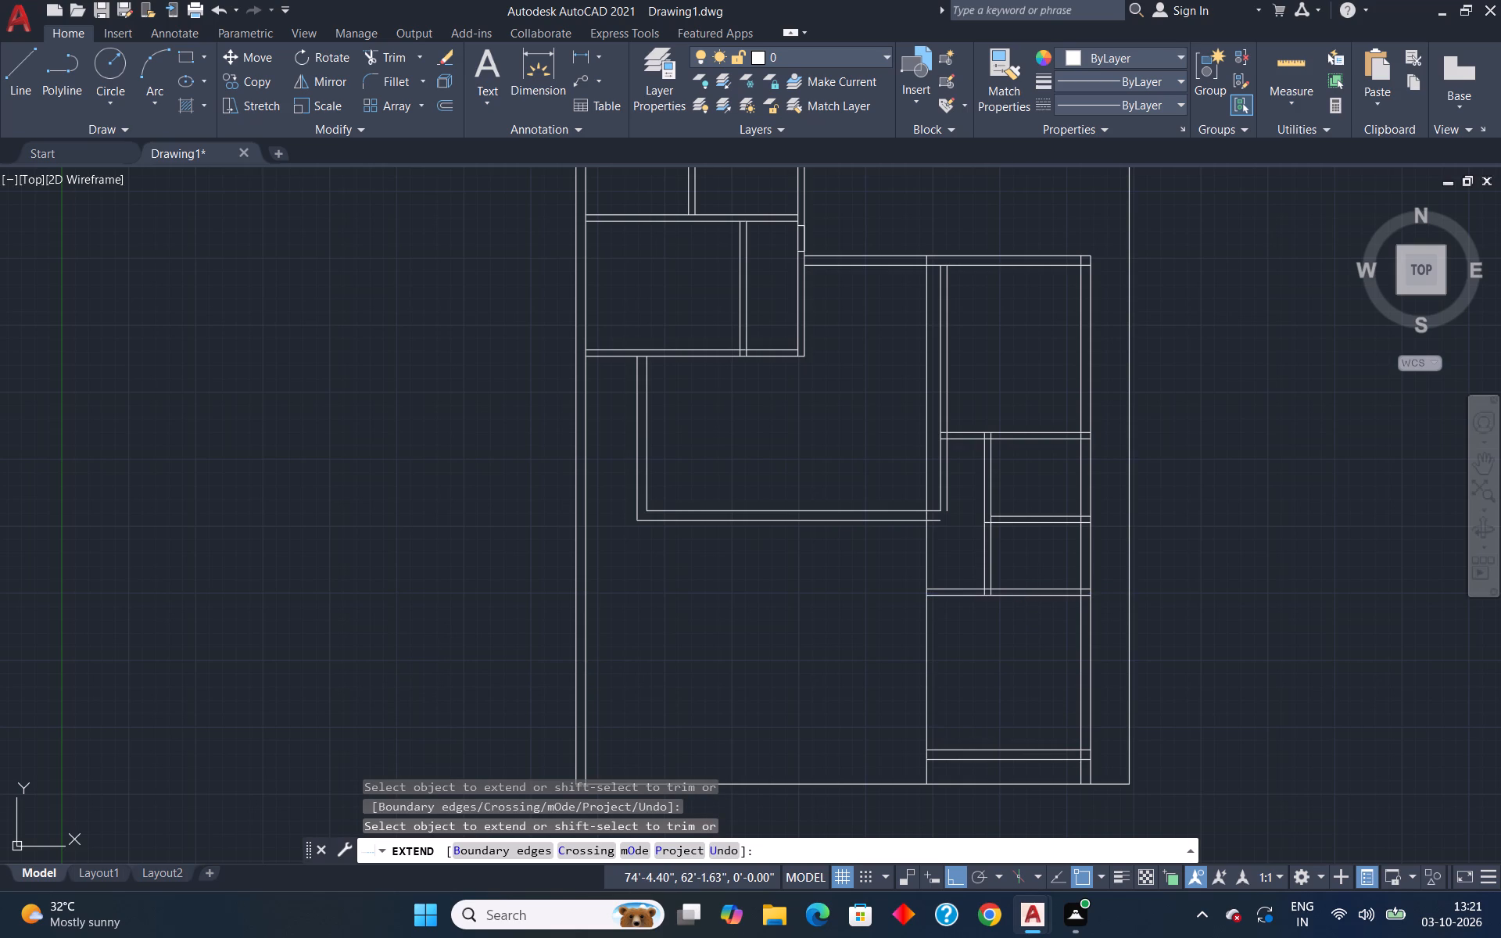
Offset the lower-right room's left vertical line 5" to the left to form a wall.
key(o)
key(Return)
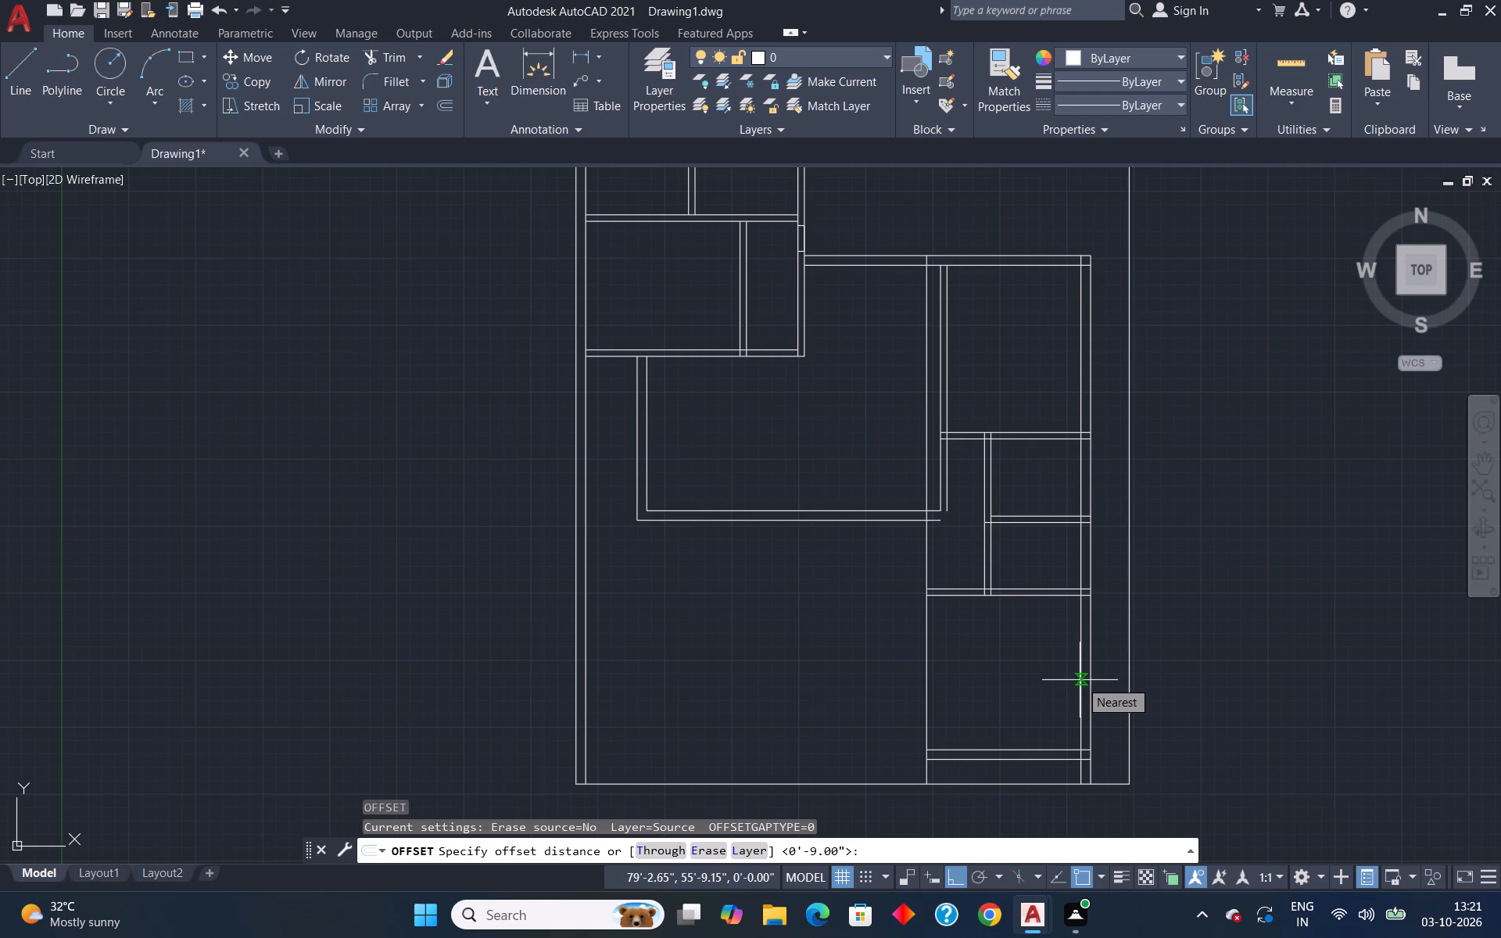
key(5)
key(shift+quotedbl)
key(Return)
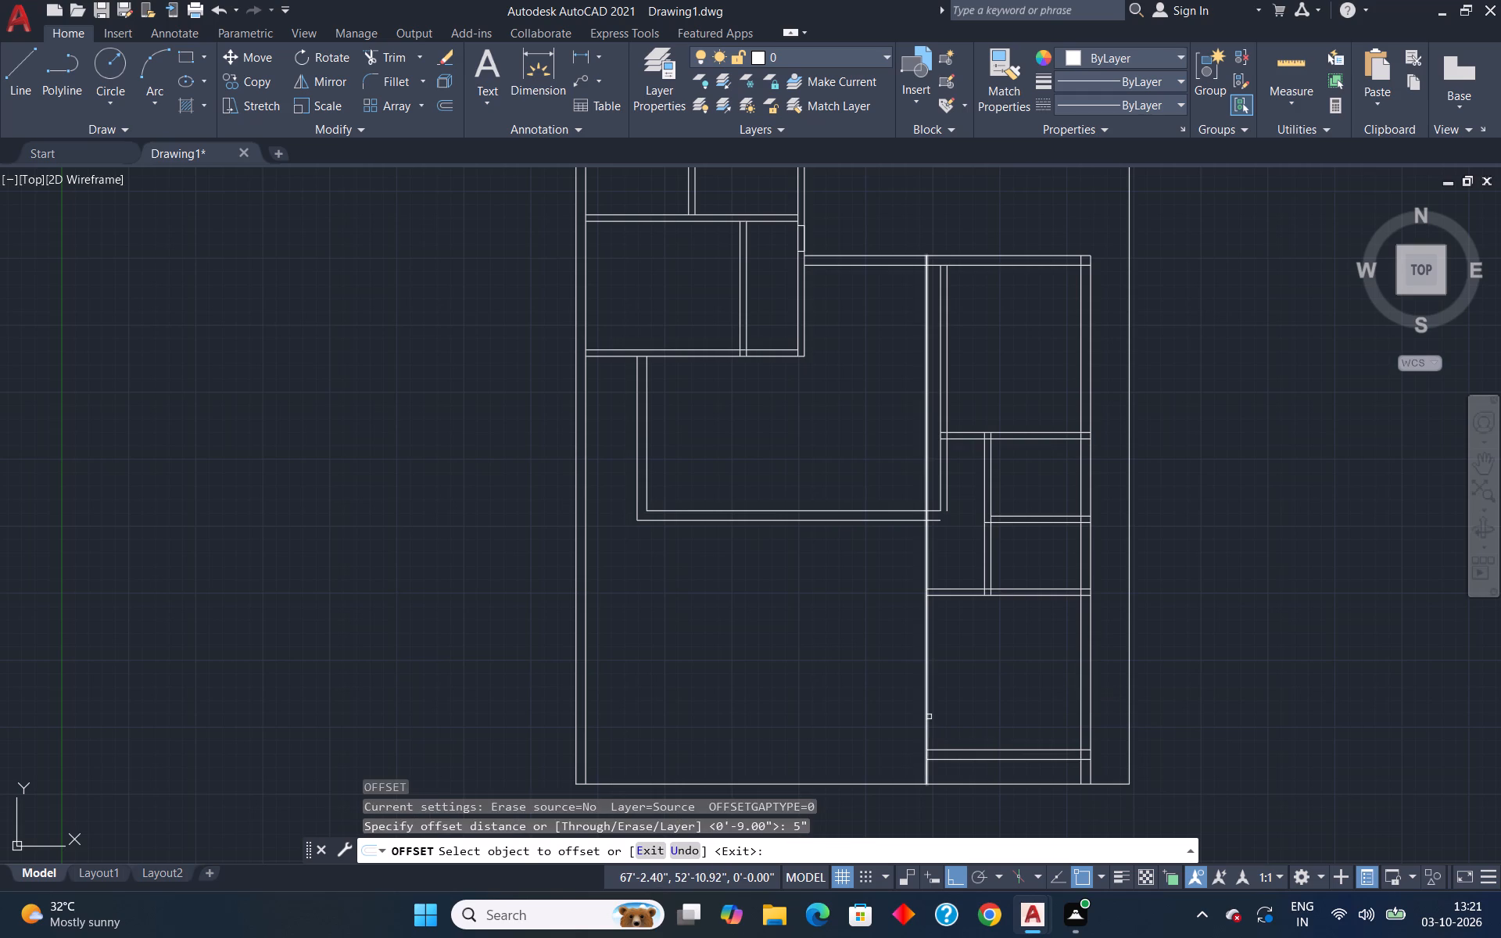
click(929, 717)
click(901, 716)
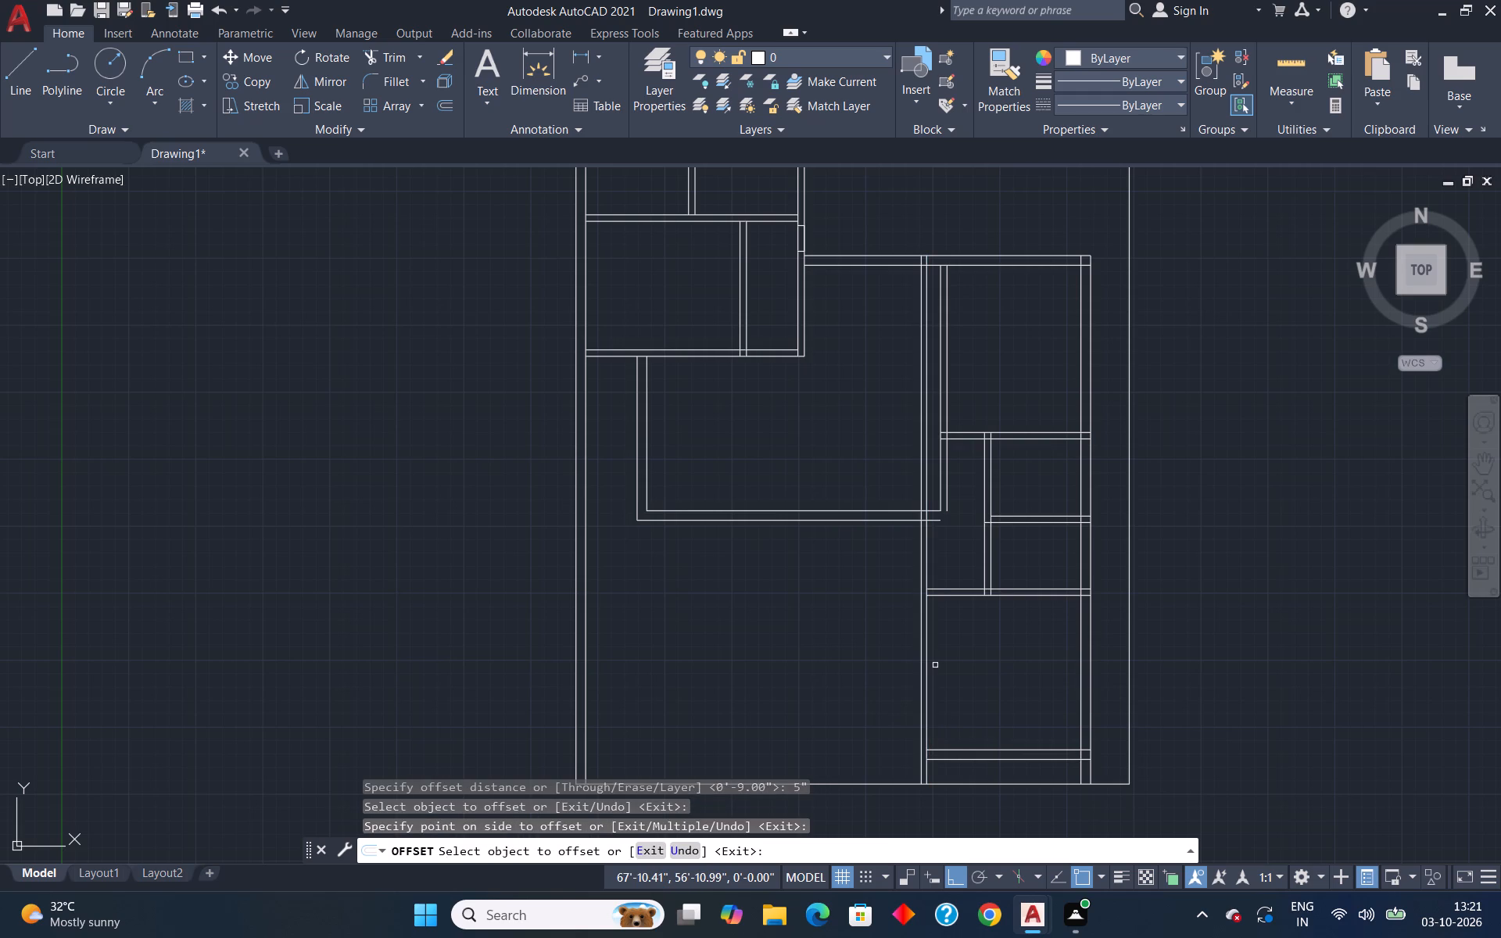
text(ex)
key(Escape)
Extend both lines of the lower-right room's top partition to the outer line of its left wall.
text(ex)
key(Return)
scroll(950, 597, up, 3)
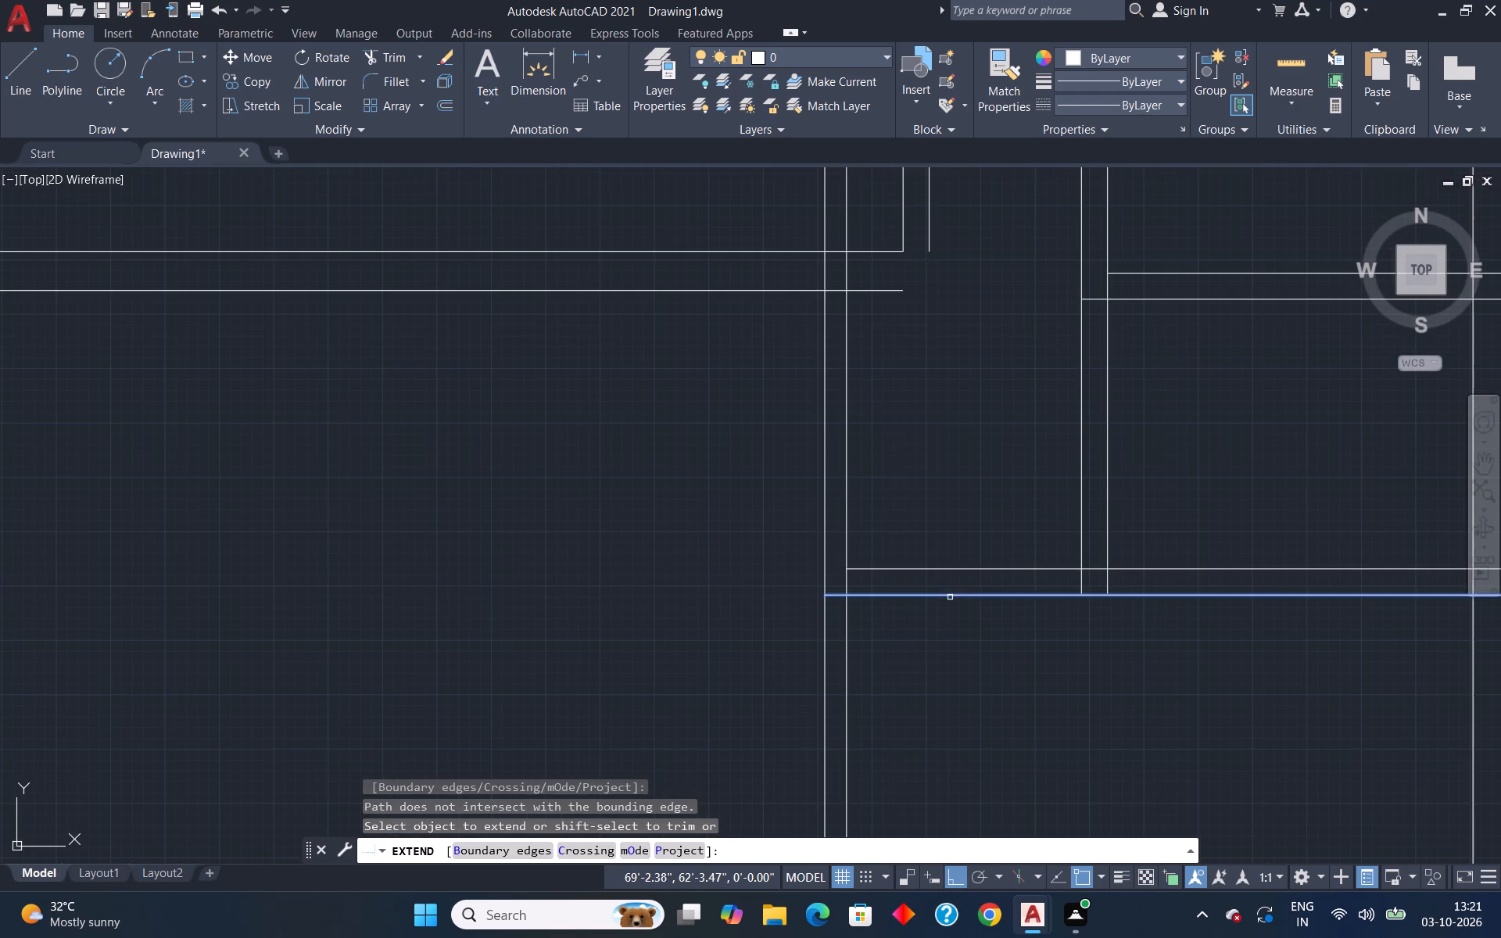
click(950, 597)
click(897, 569)
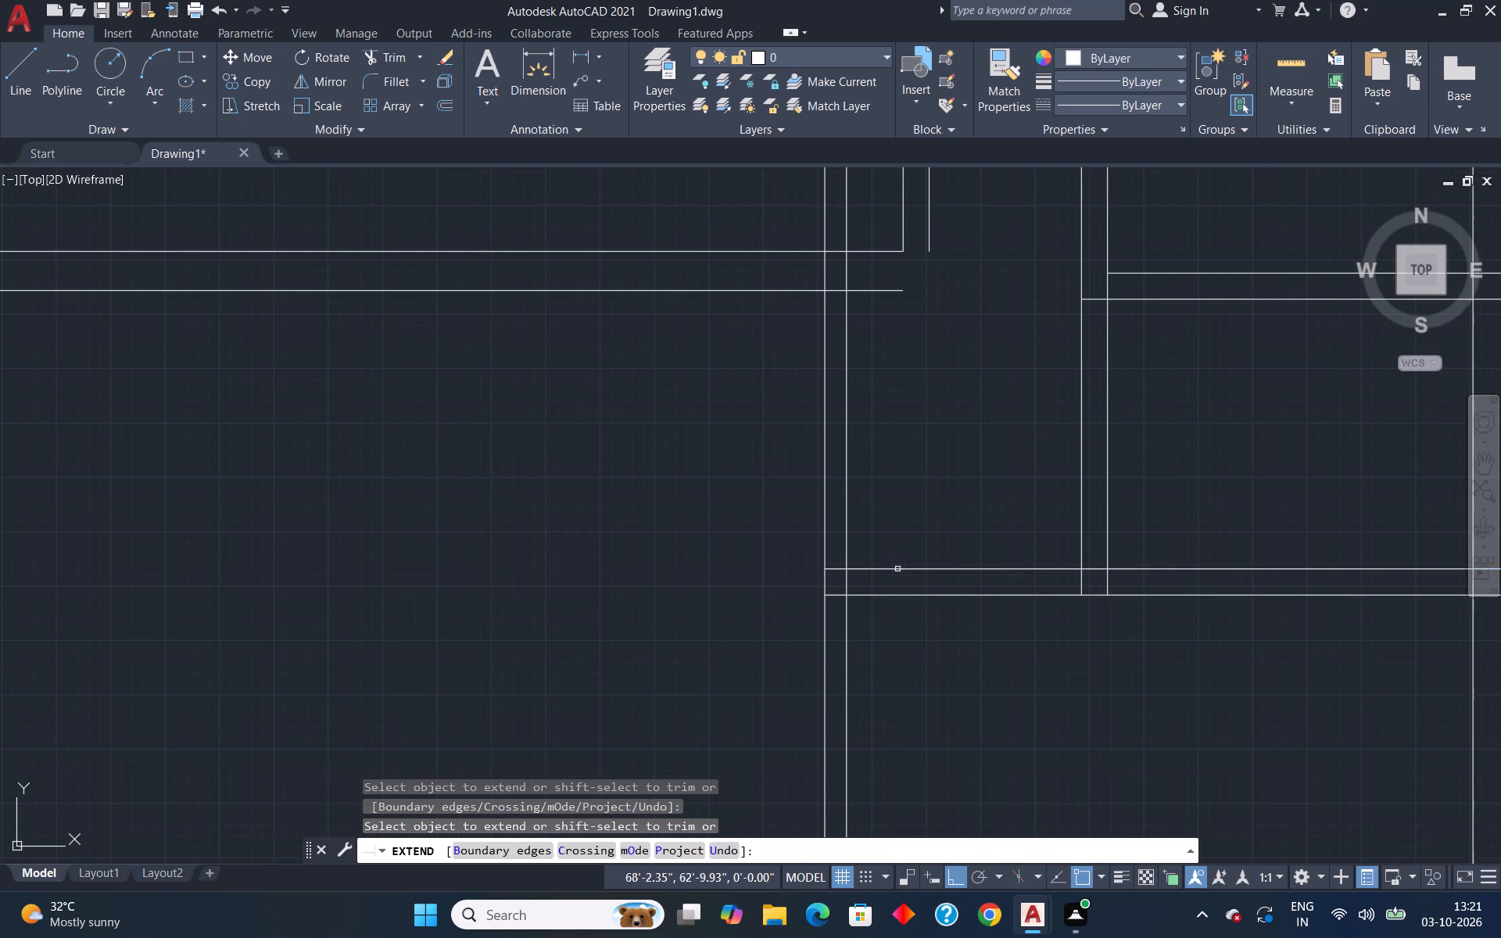
key(Escape)
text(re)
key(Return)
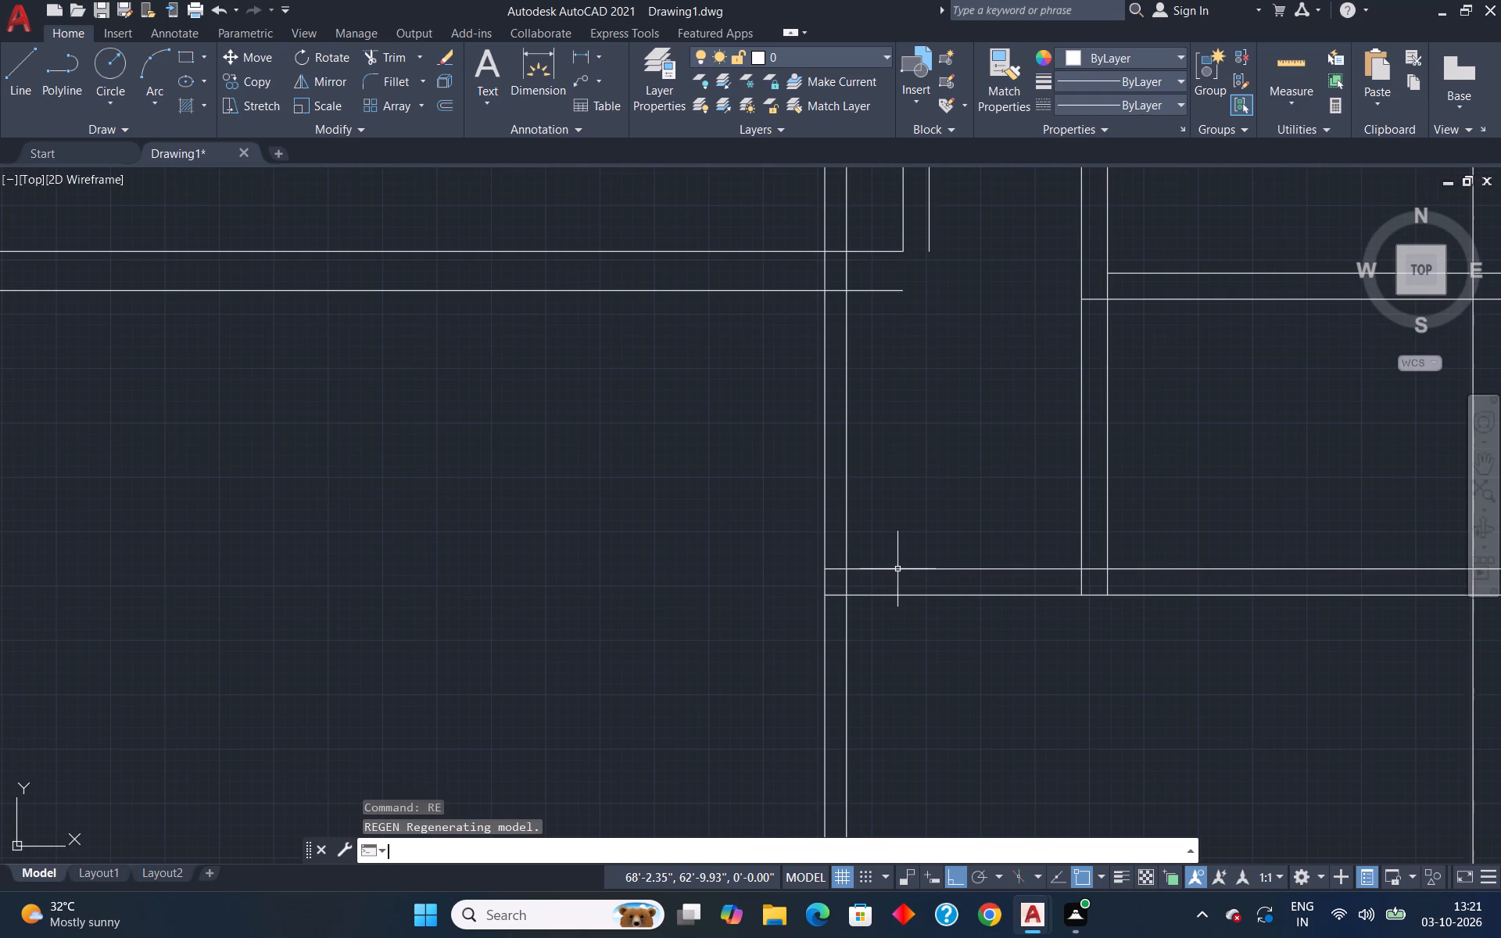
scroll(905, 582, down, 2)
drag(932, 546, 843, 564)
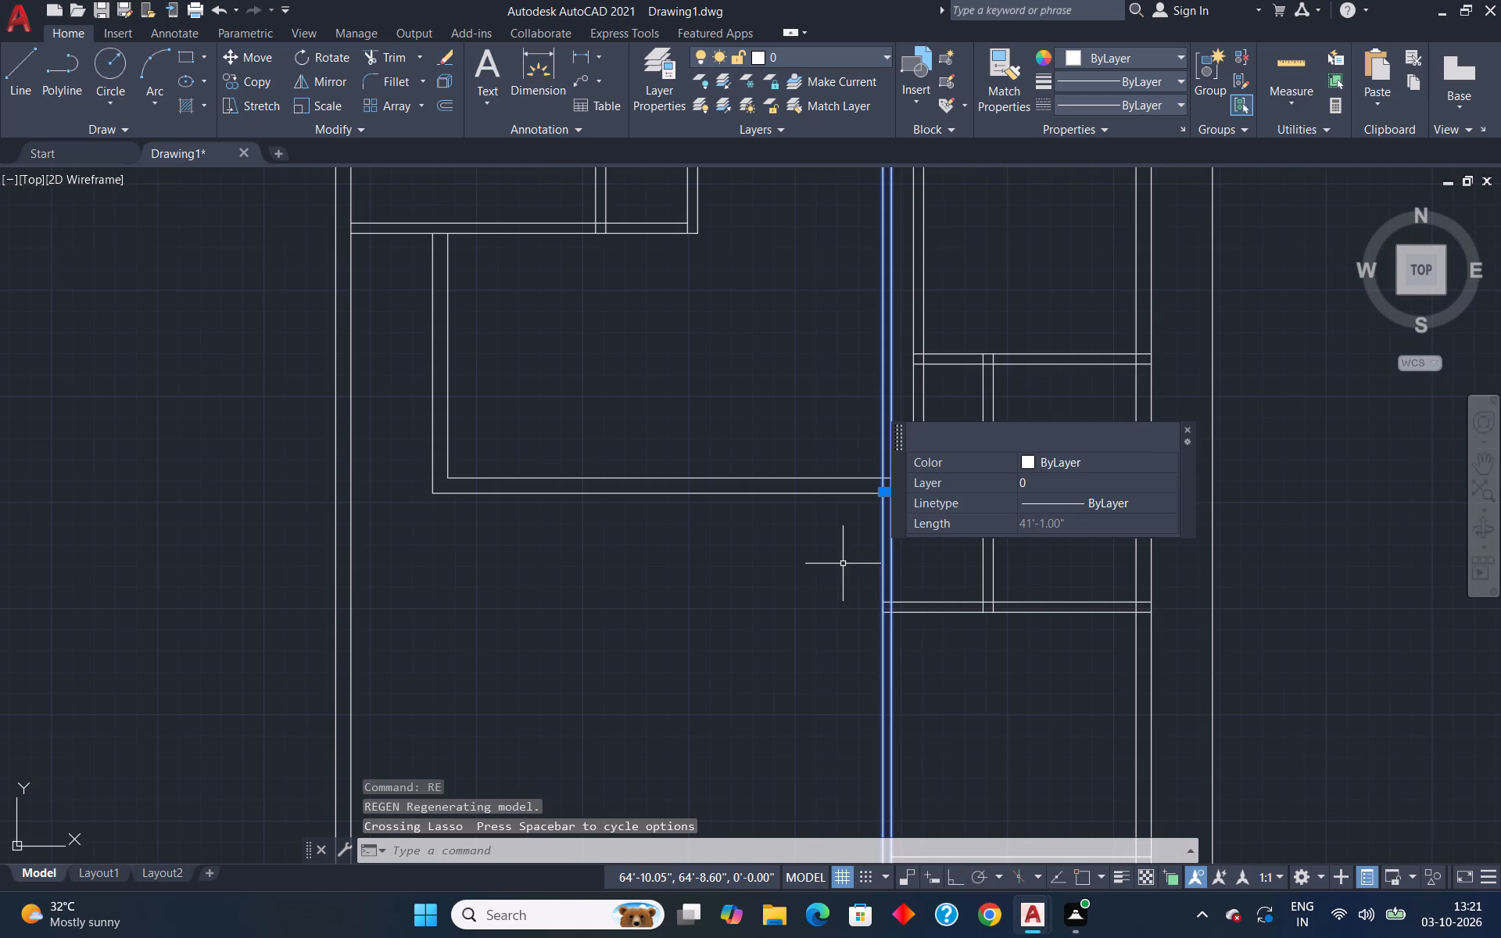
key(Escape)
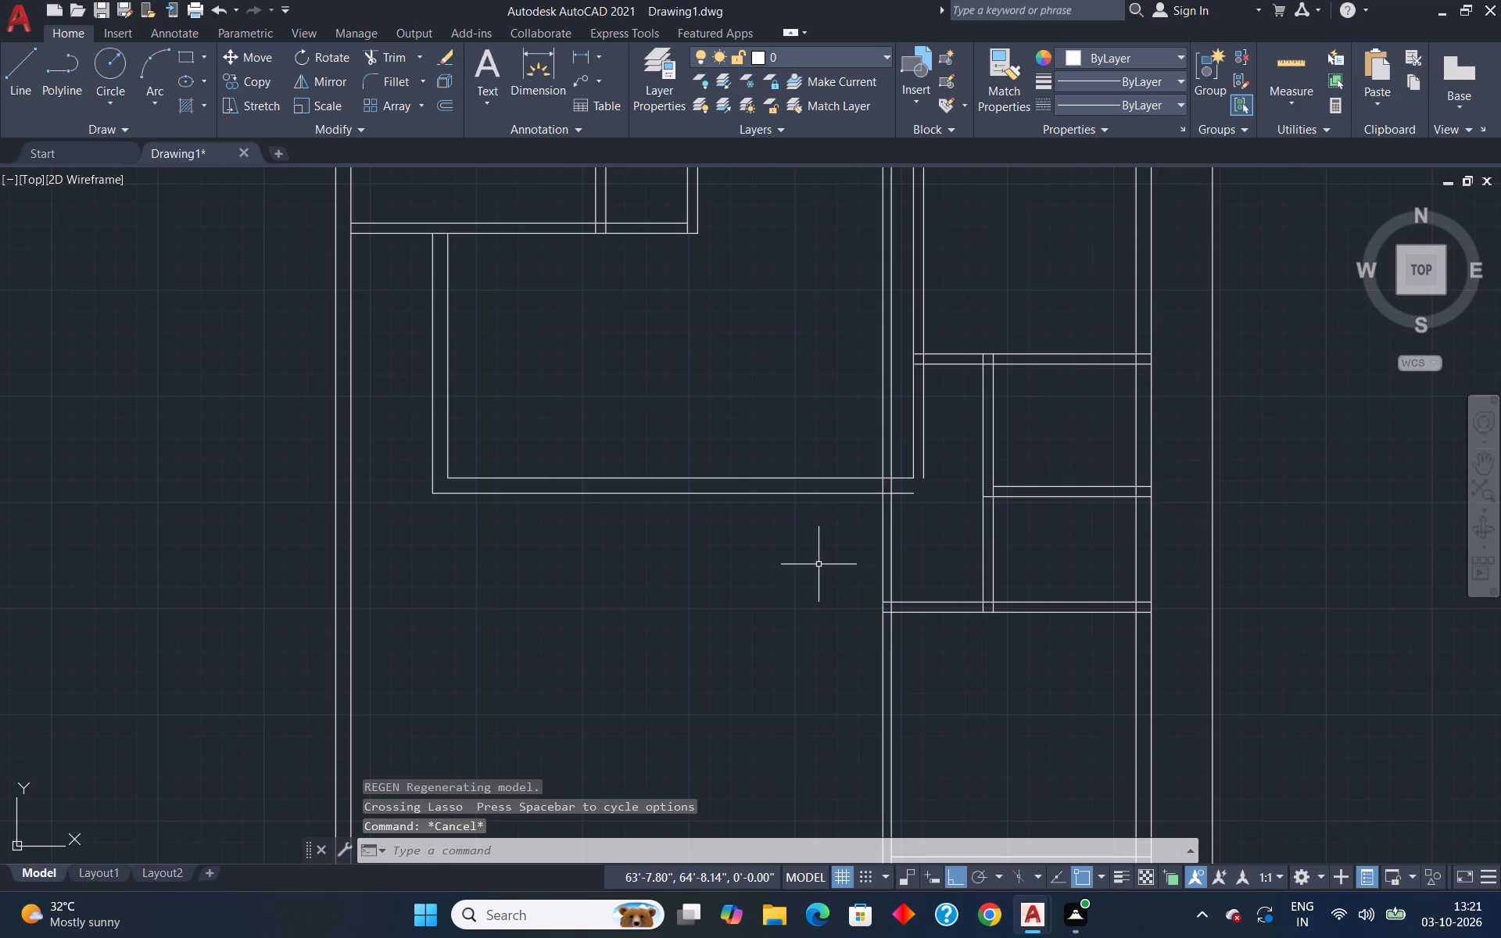
Trim the lower-right room's left wall lines above its top partition and where they cross the large central room.
key(t)
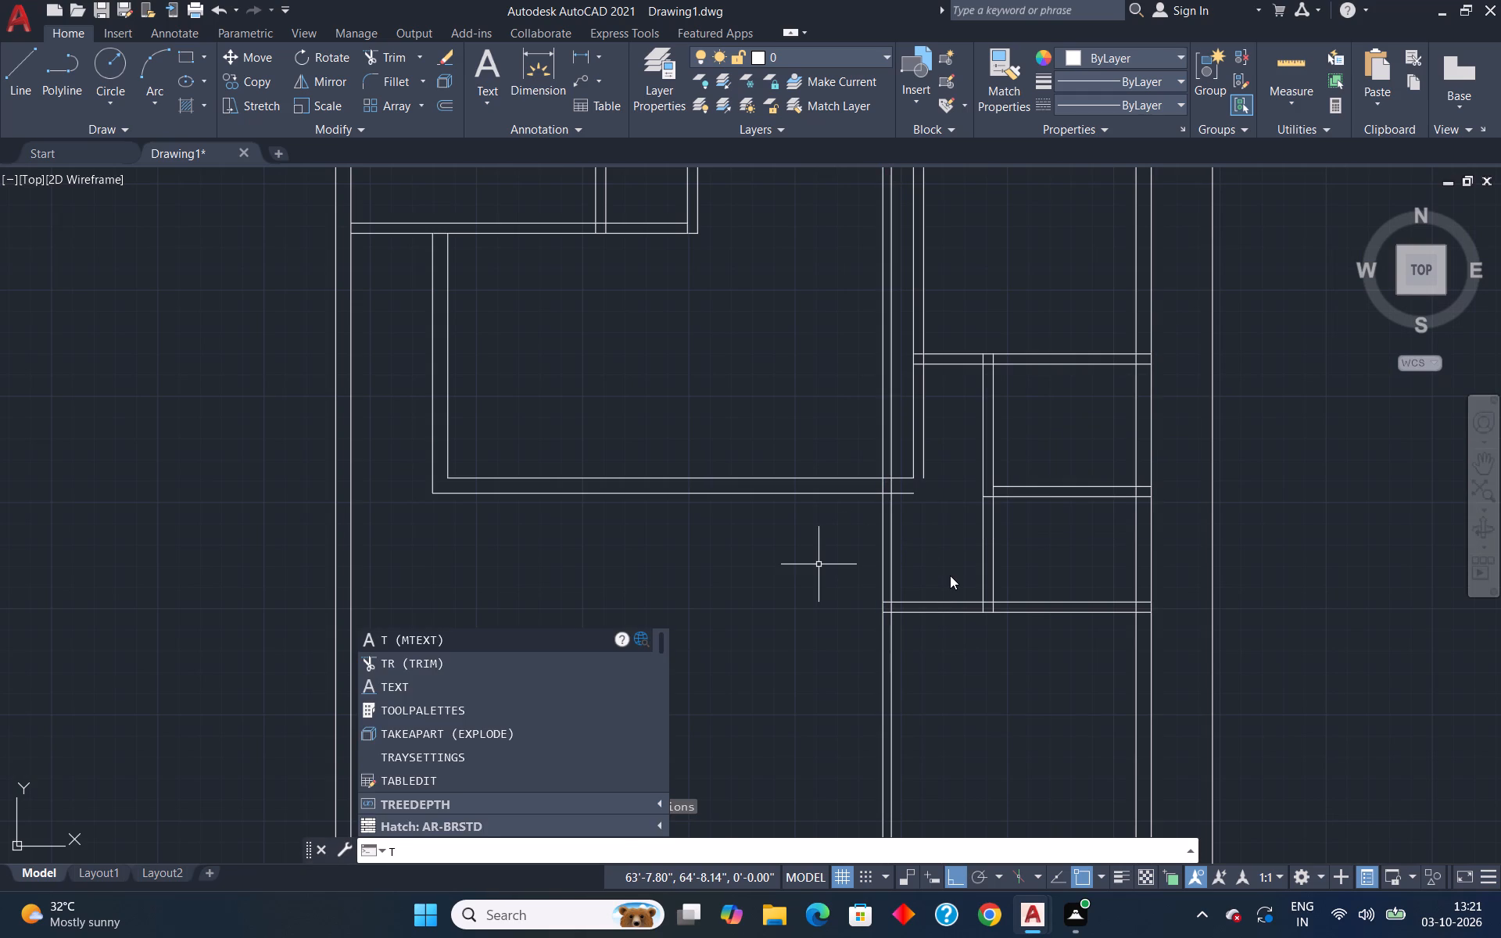
key(r)
key(Return)
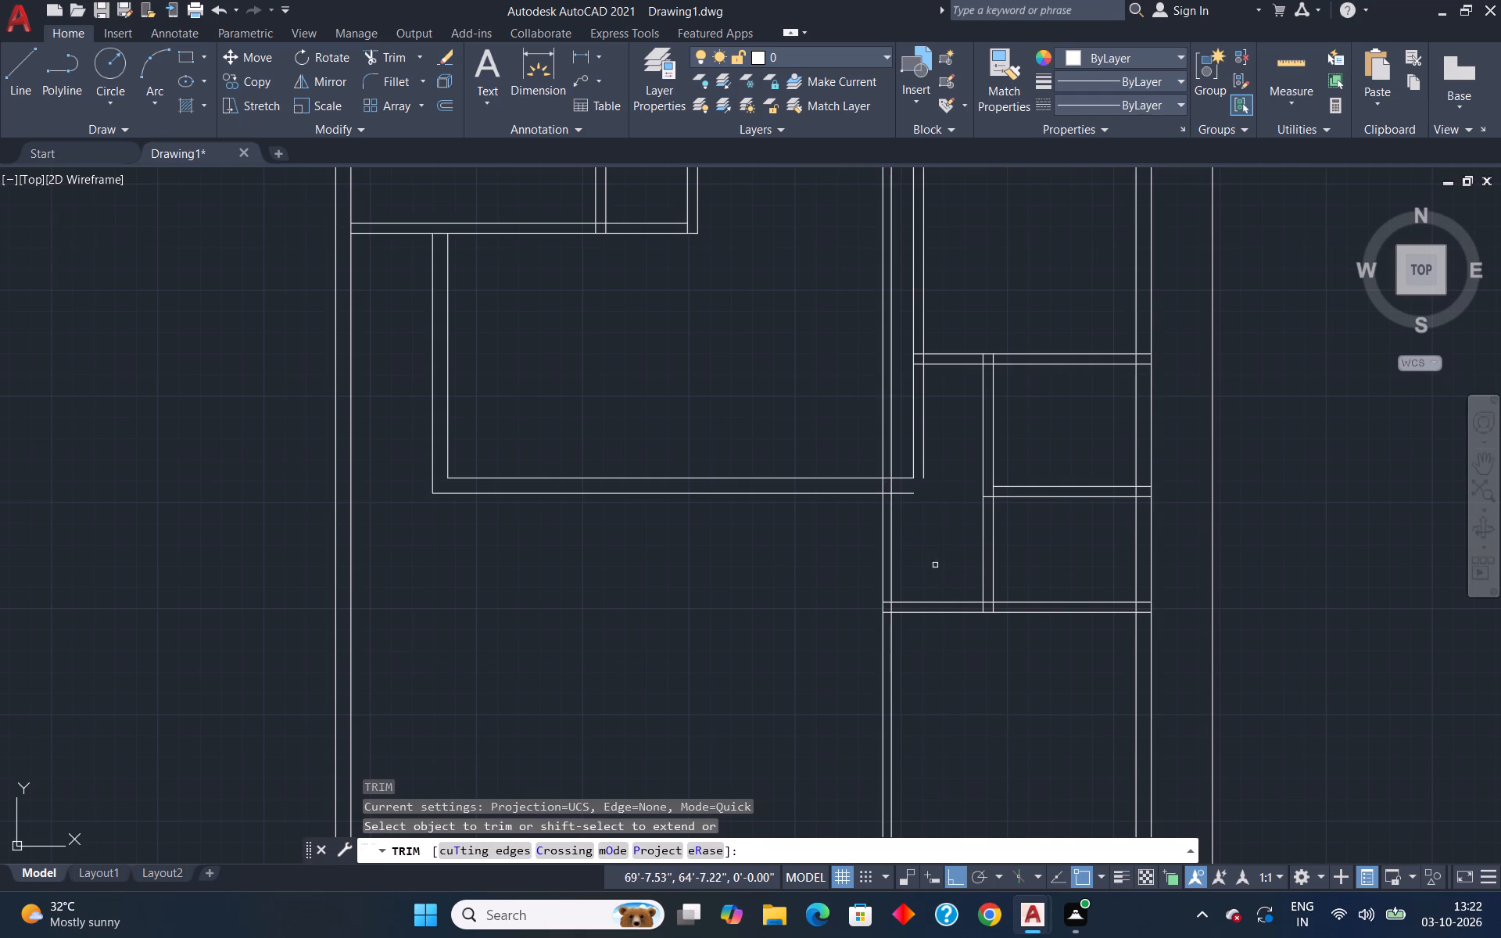
drag(933, 539, 815, 567)
scroll(855, 510, down, 2)
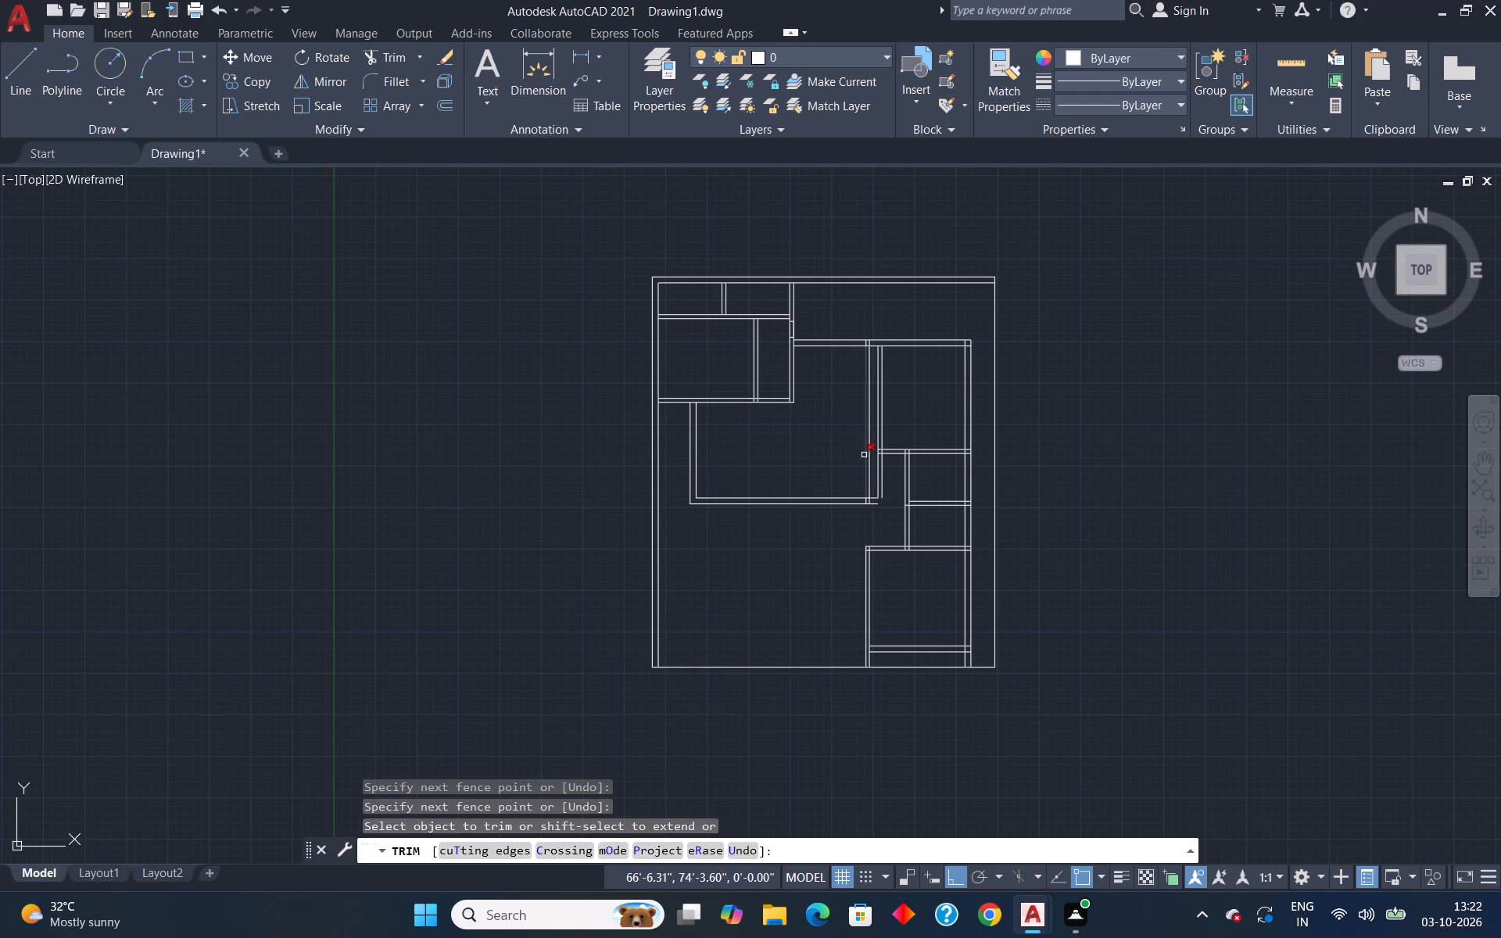
scroll(872, 441, up, 2)
drag(872, 435, 863, 435)
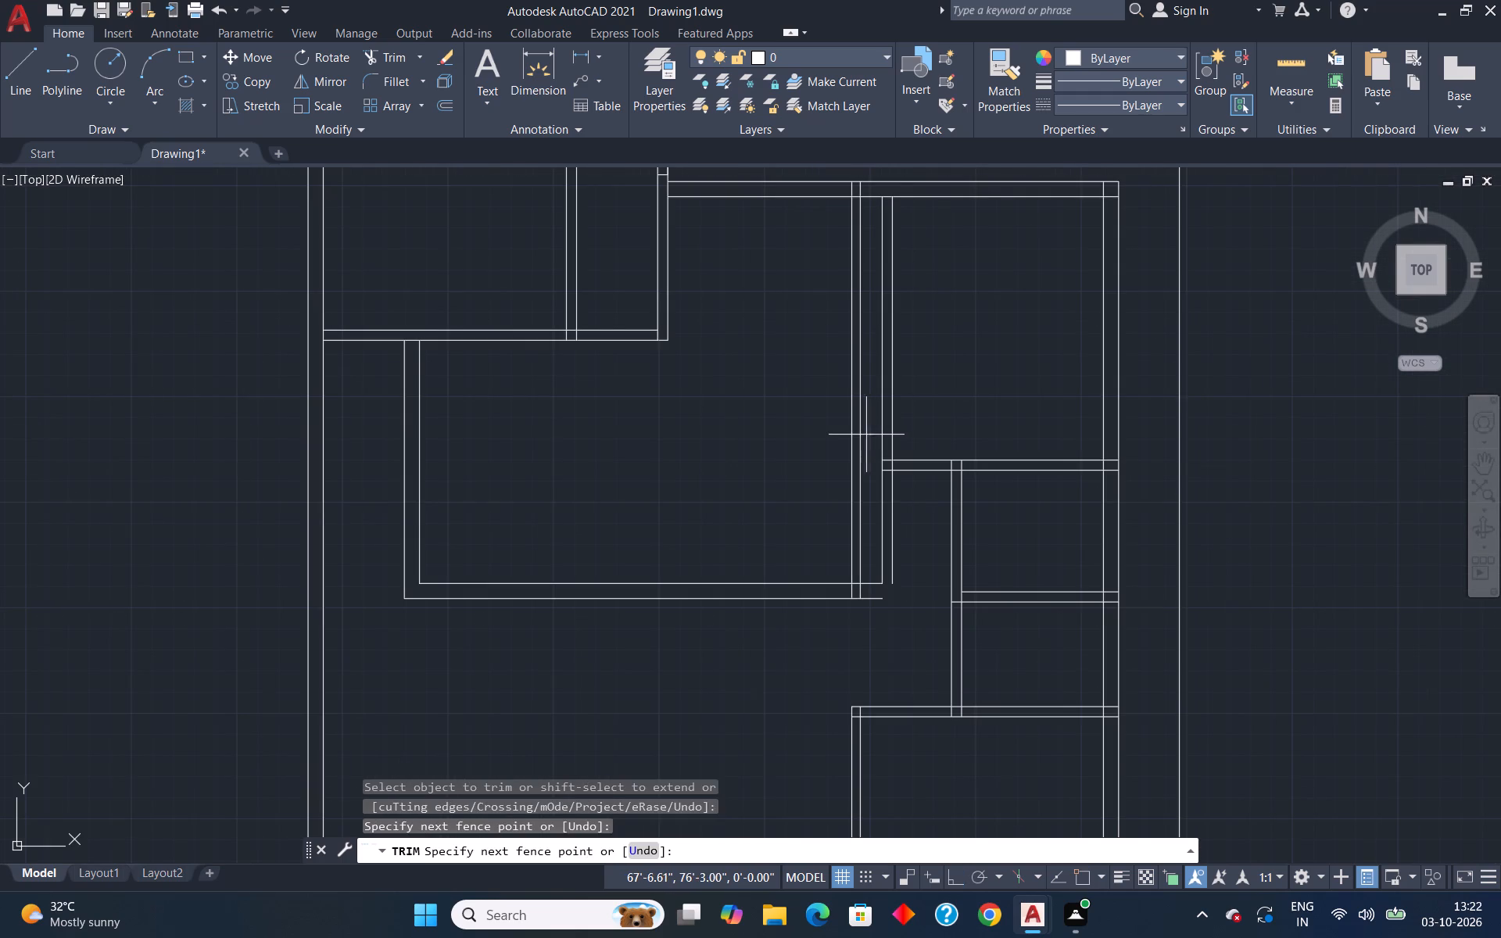
drag(863, 435, 802, 455)
Trim the leftover vertical line pieces inside the bottom and top walls of the large central room.
scroll(858, 590, up, 3)
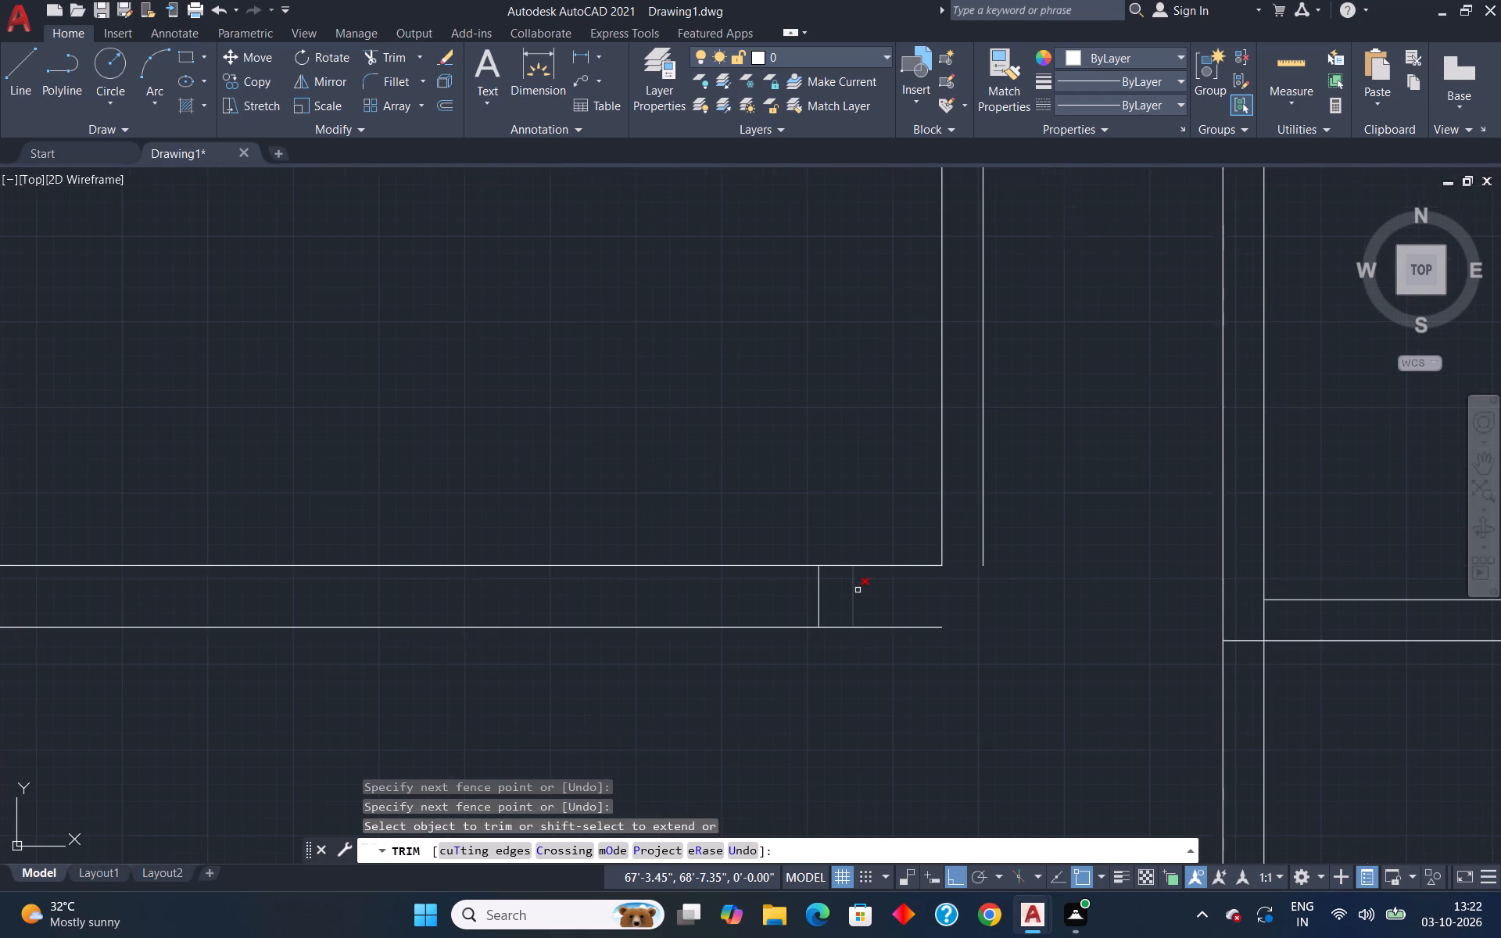
drag(872, 596, 799, 593)
scroll(844, 627, down, 3)
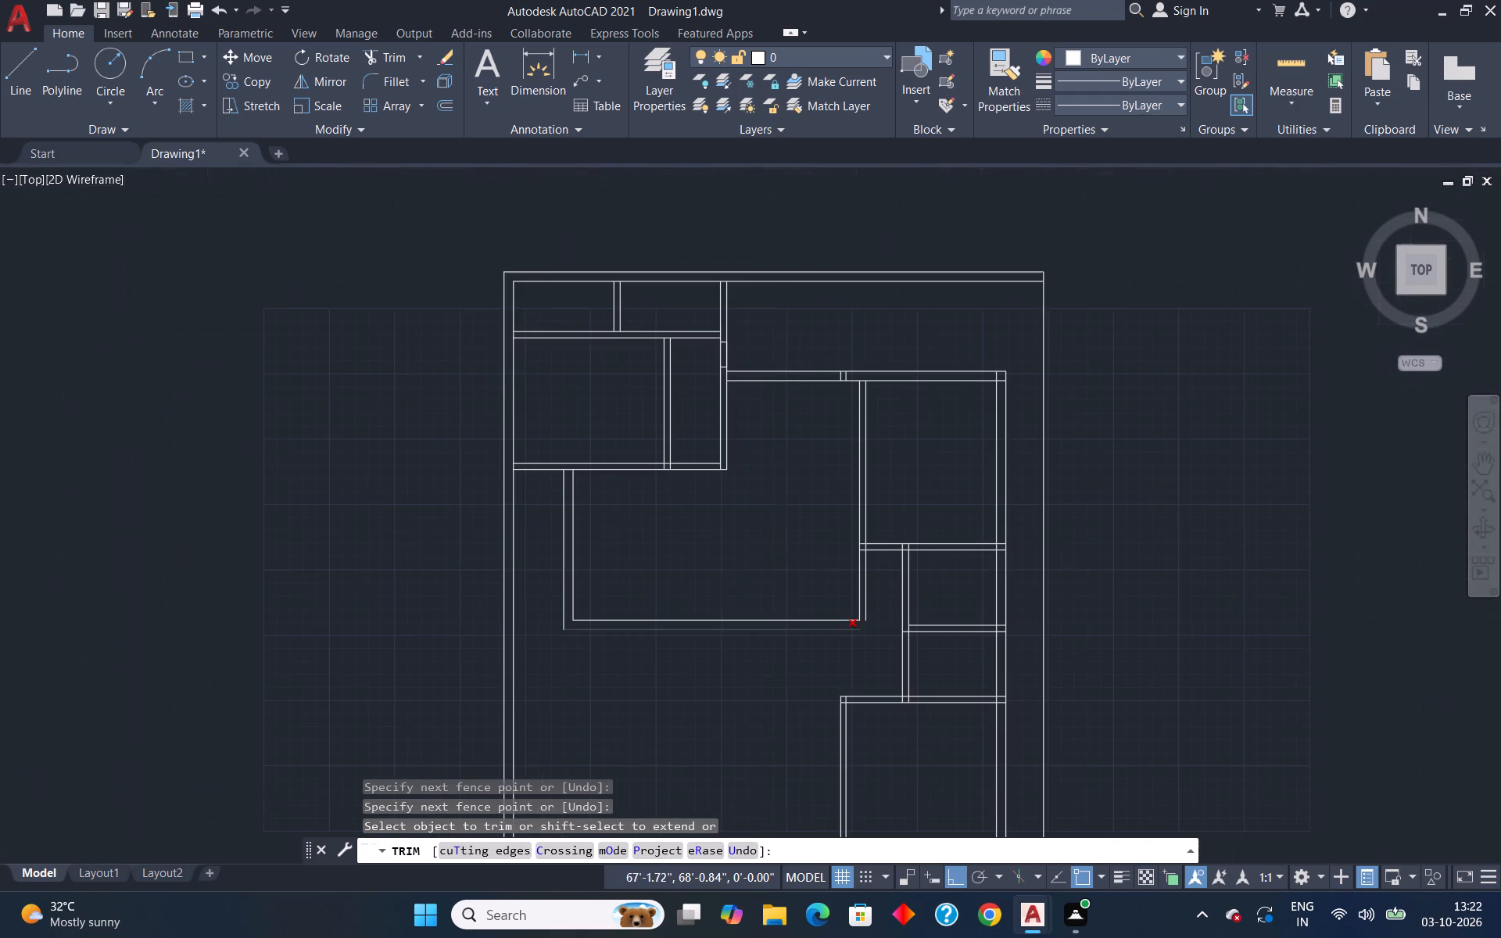
scroll(845, 631, down, 1)
scroll(852, 369, up, 3)
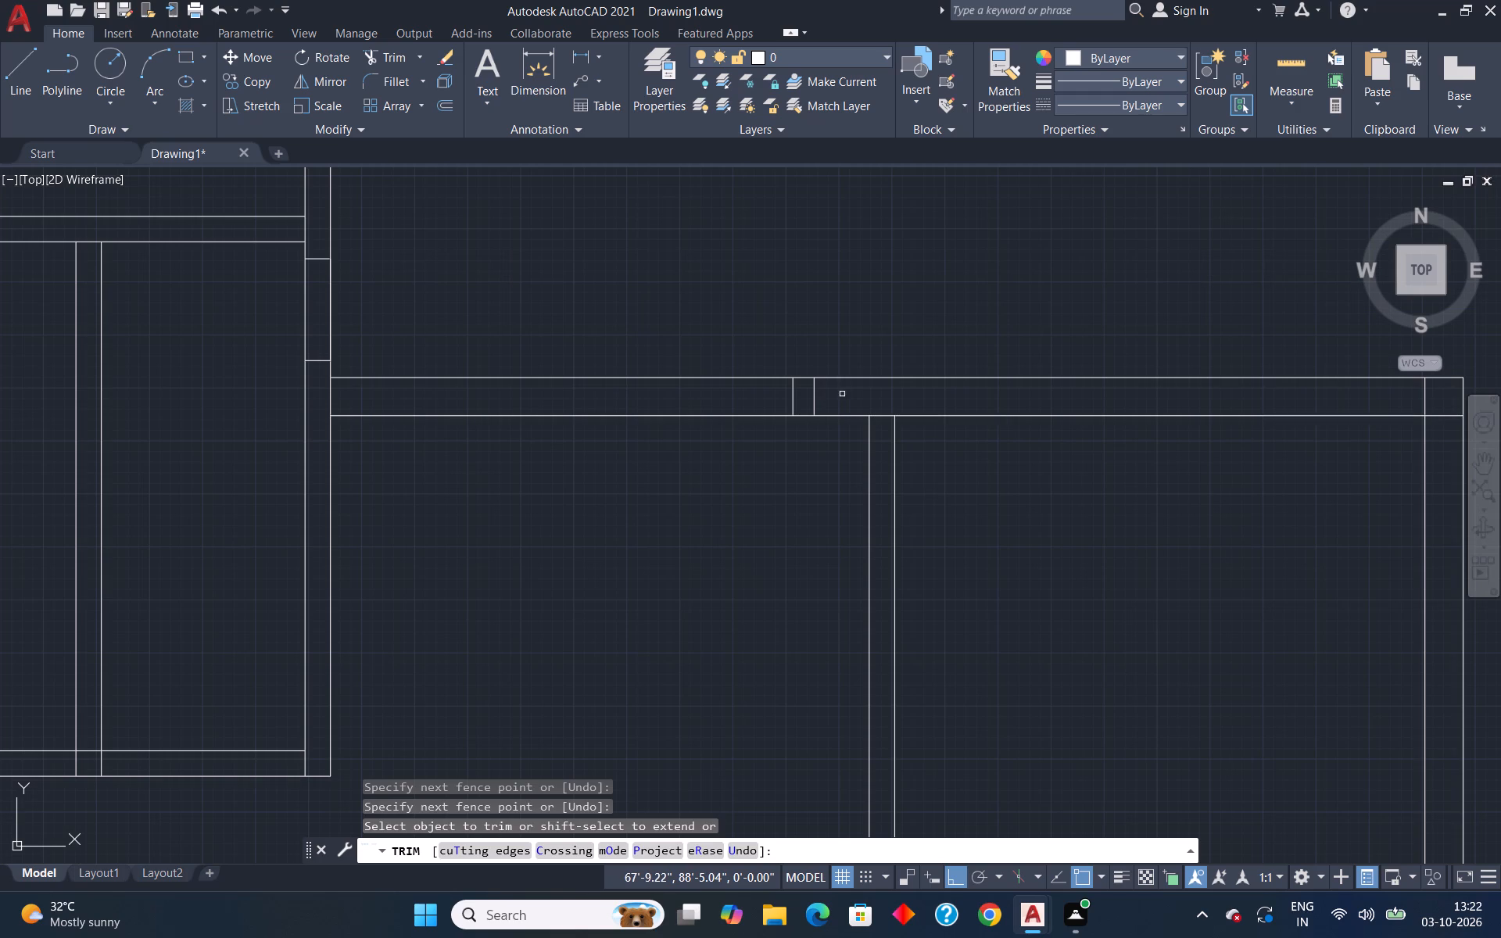
drag(842, 394, 785, 401)
key(Escape)
scroll(0, 0, down, 4)
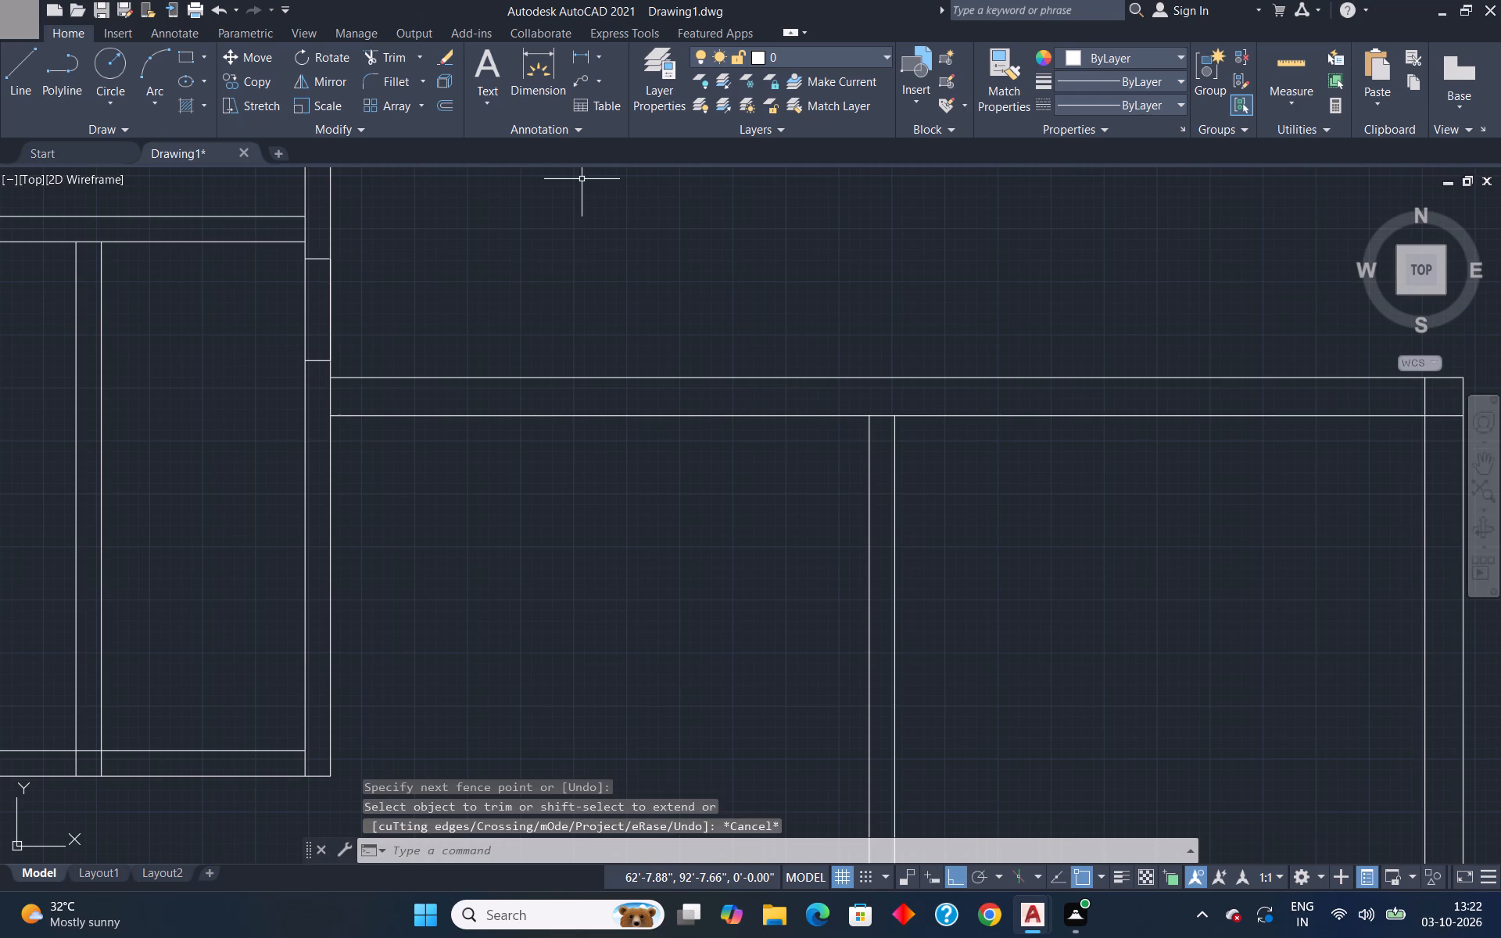
scroll(134, 172, down, 4)
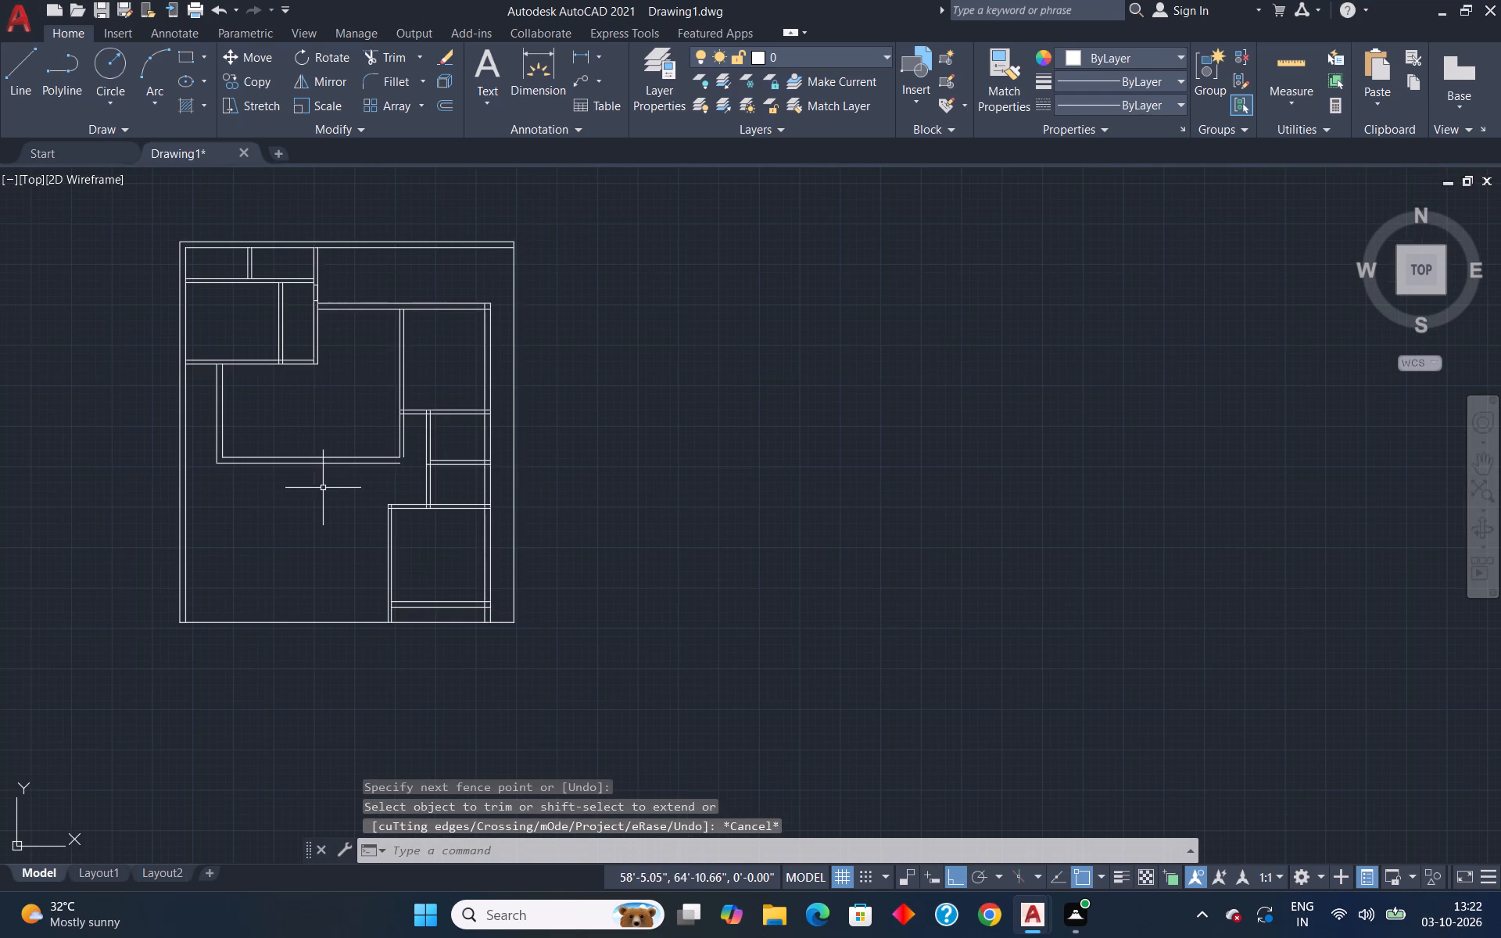
Trim the inner line of the lower-right room's left wall where it runs below the bottom wall.
scroll(321, 480, up, 1)
scroll(446, 452, up, 1)
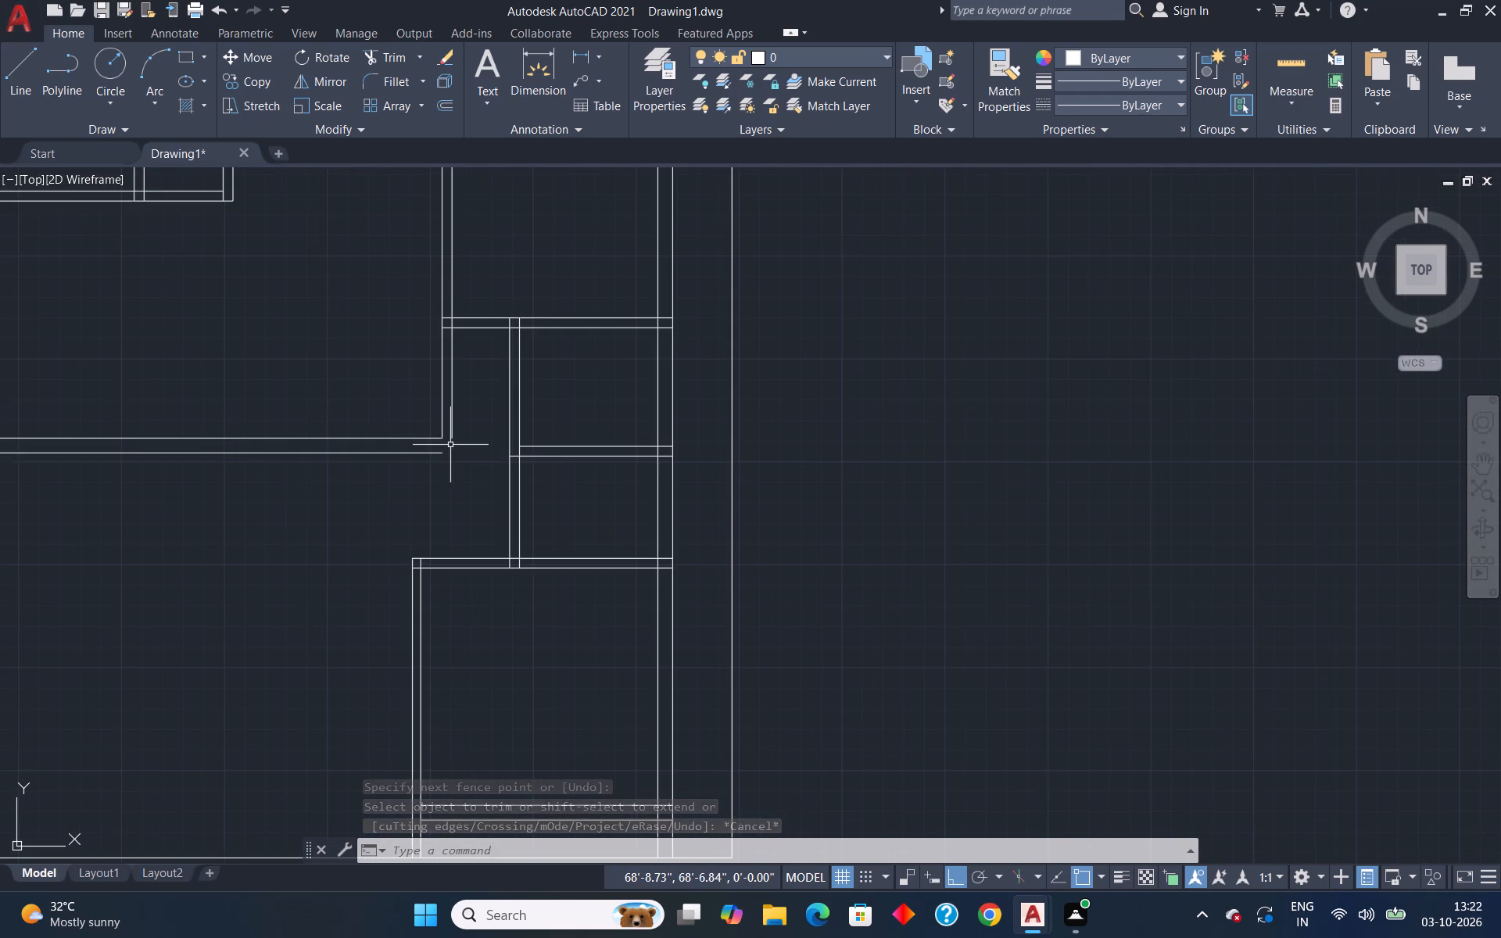
scroll(446, 467, down, 3)
scroll(419, 554, up, 2)
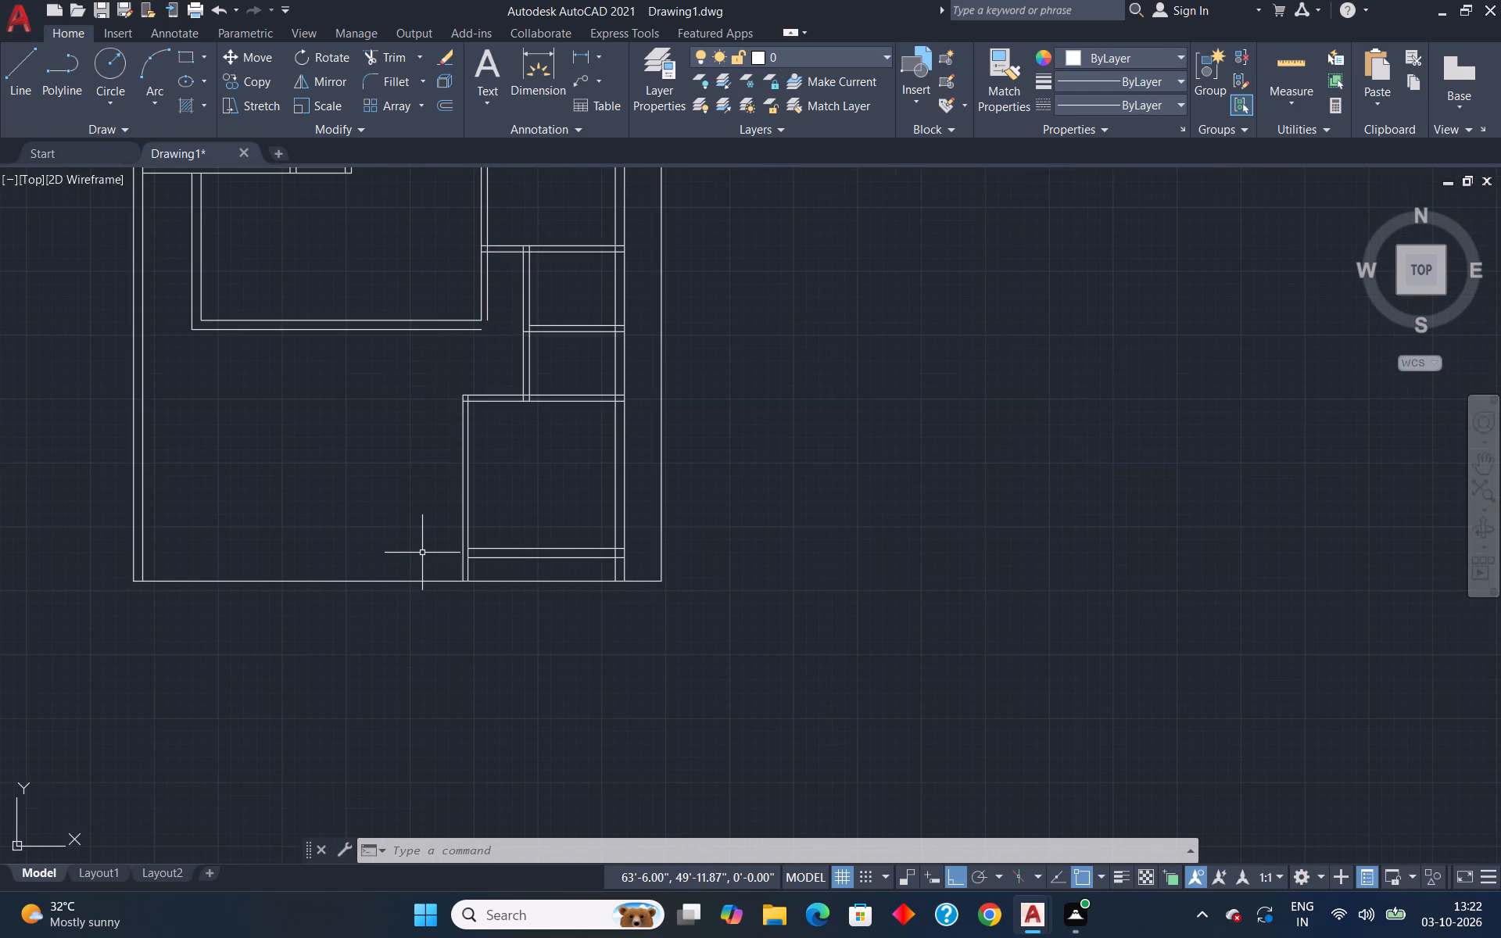
text(tr)
key(Return)
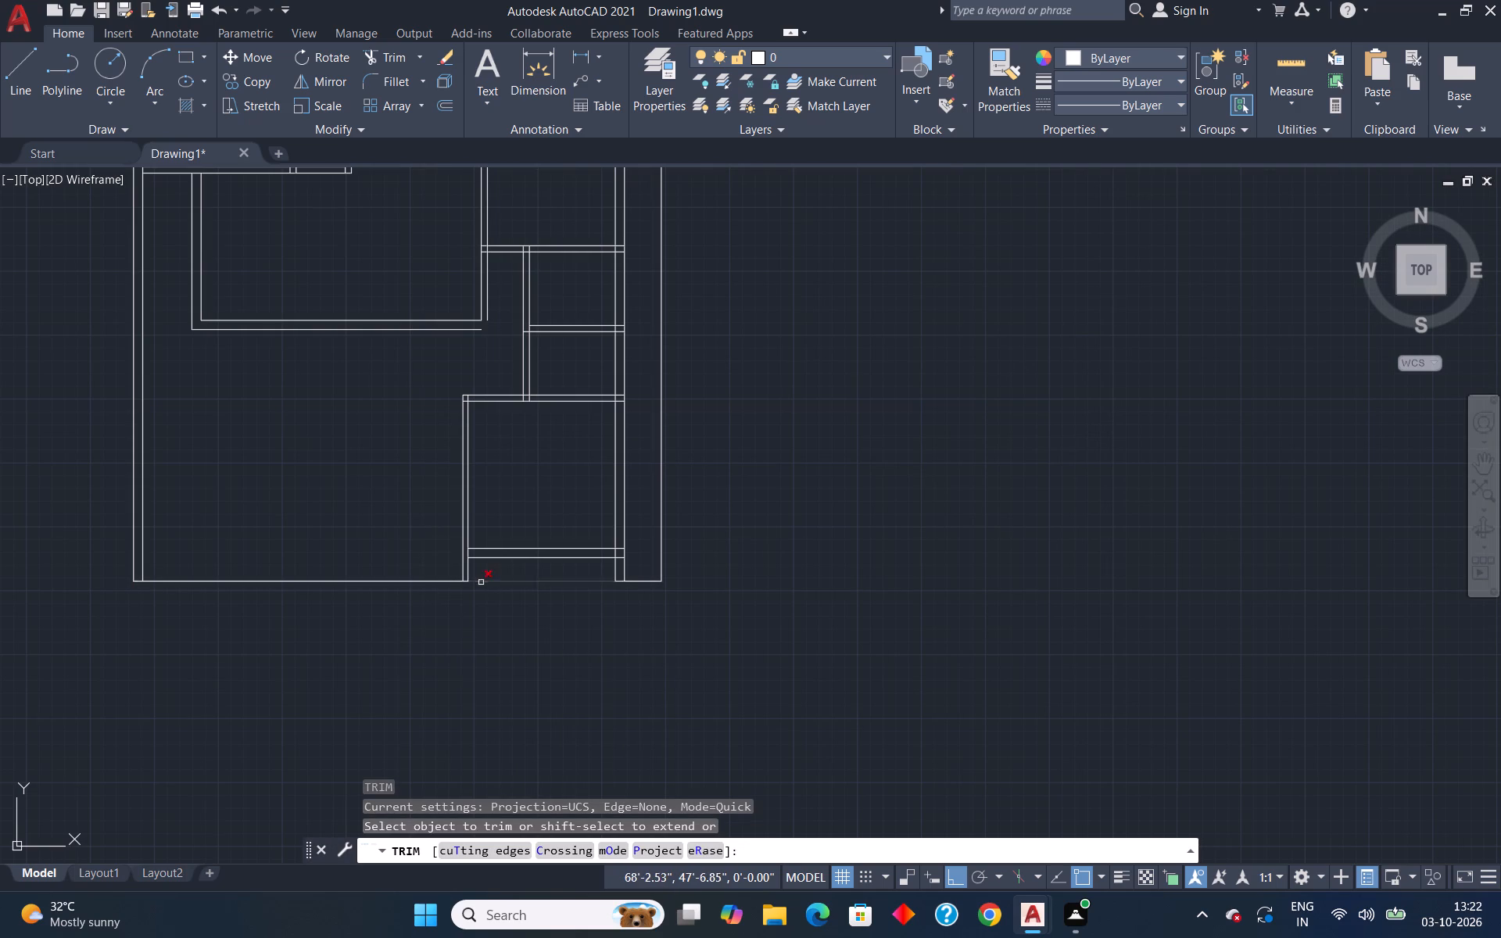
scroll(495, 581, up, 2)
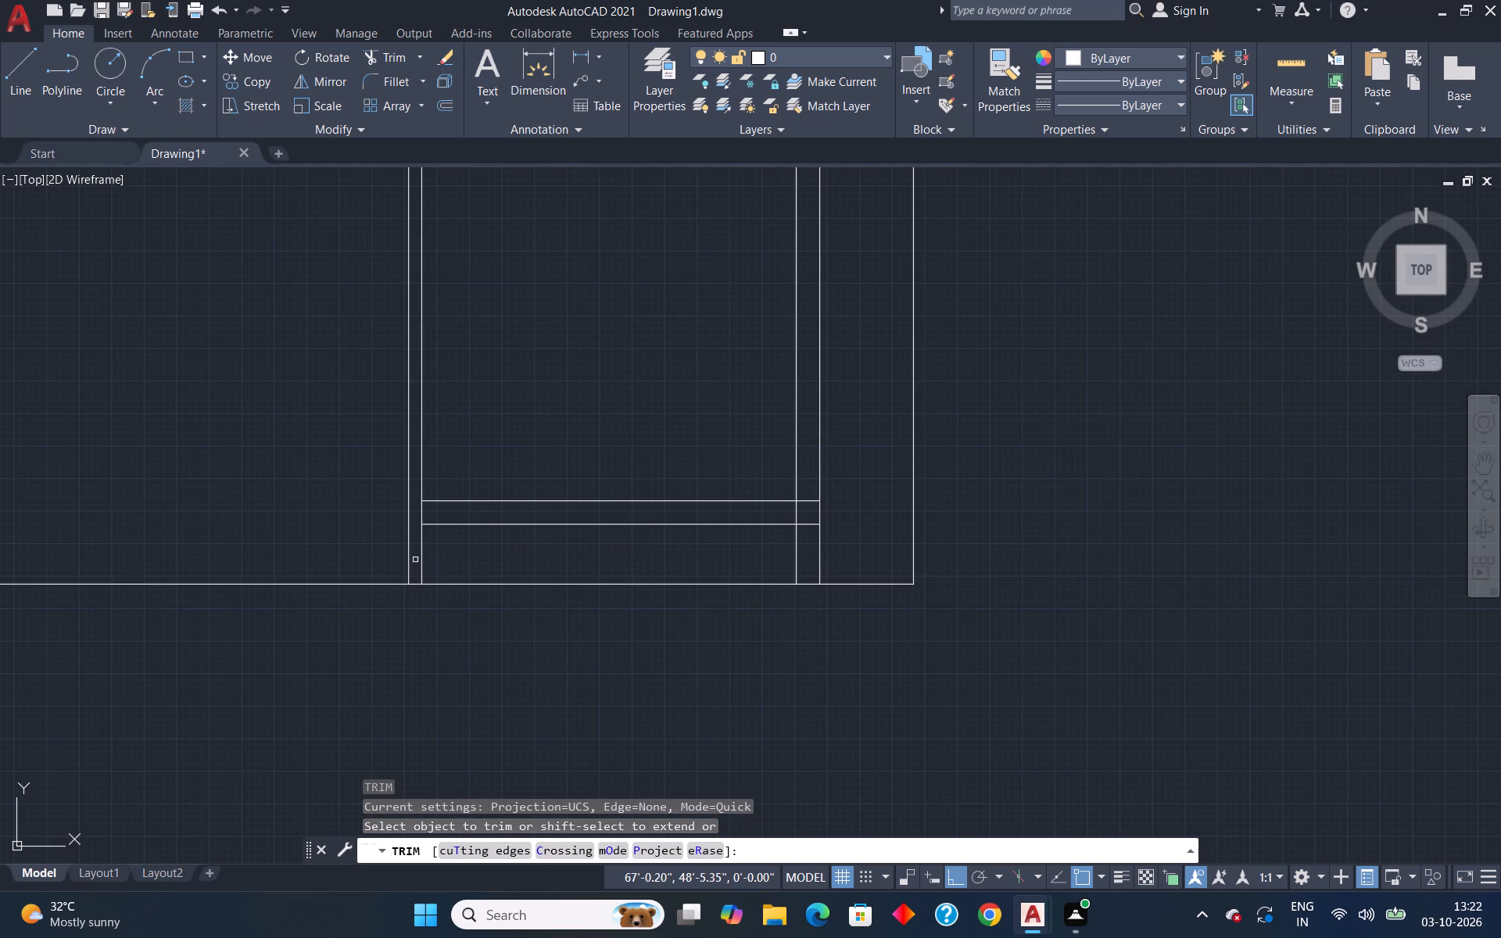
click(421, 557)
key(Escape)
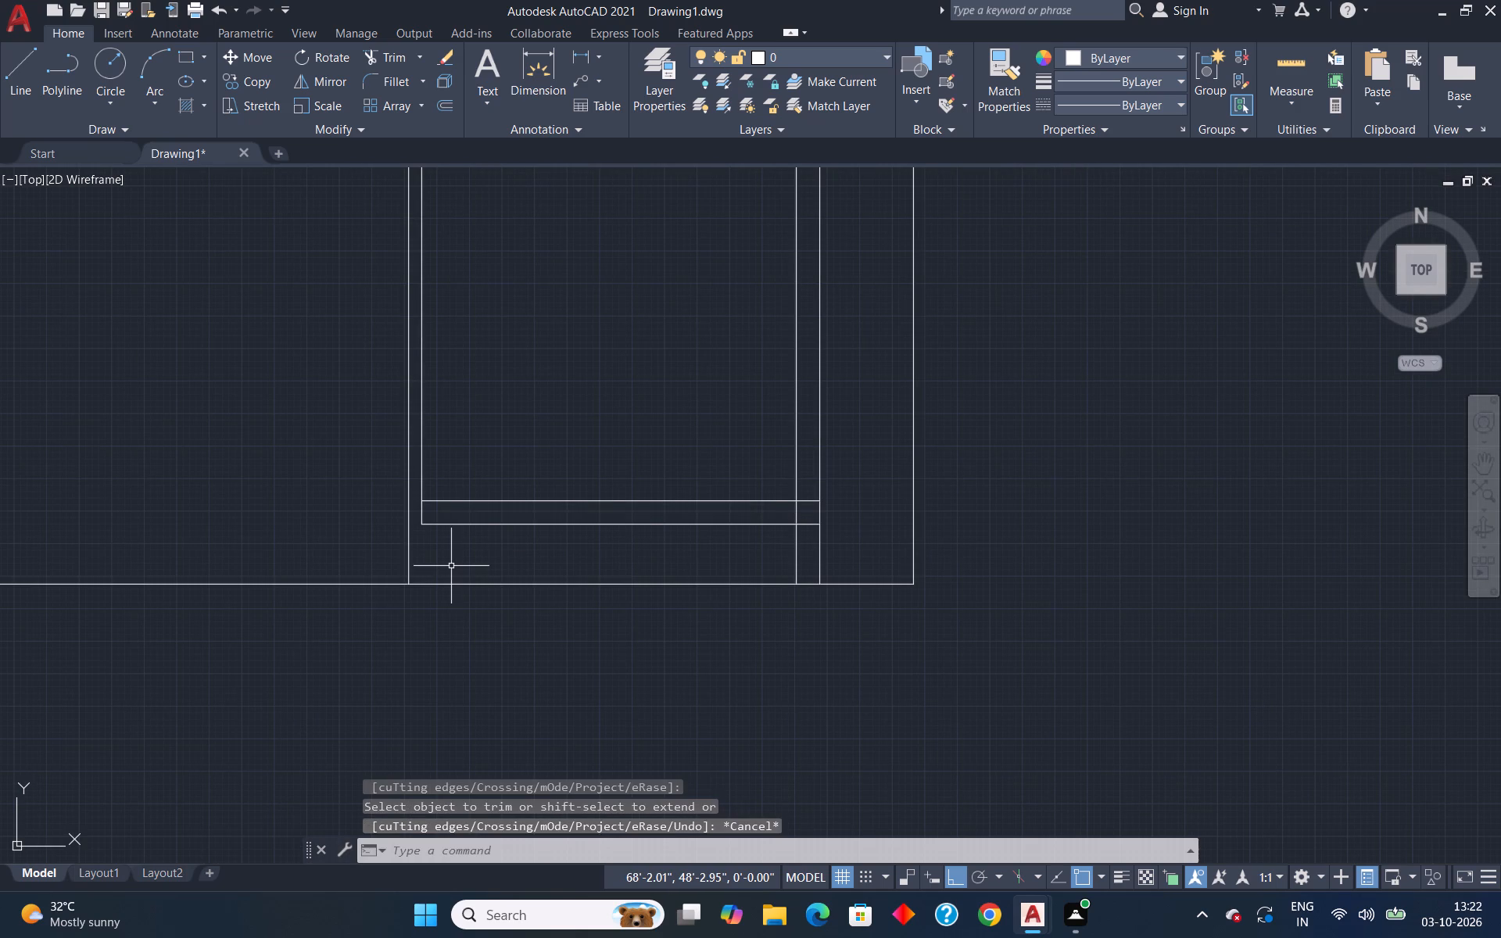
Extend the lower line of the lower-right room's bottom wall to the outer line of its left wall.
text(ex)
key(Return)
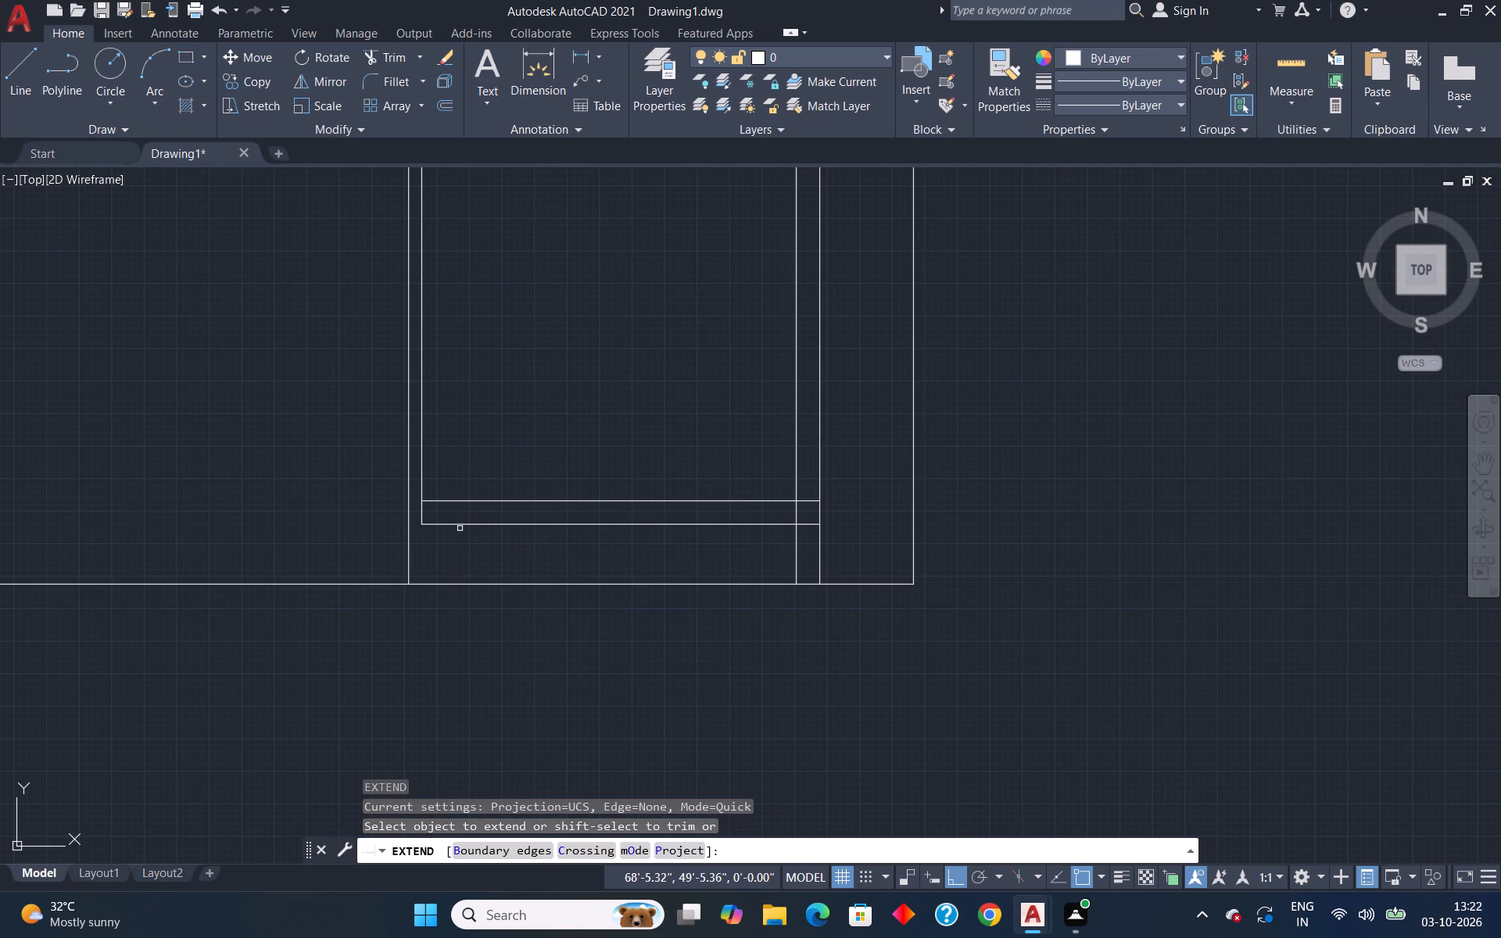
click(460, 527)
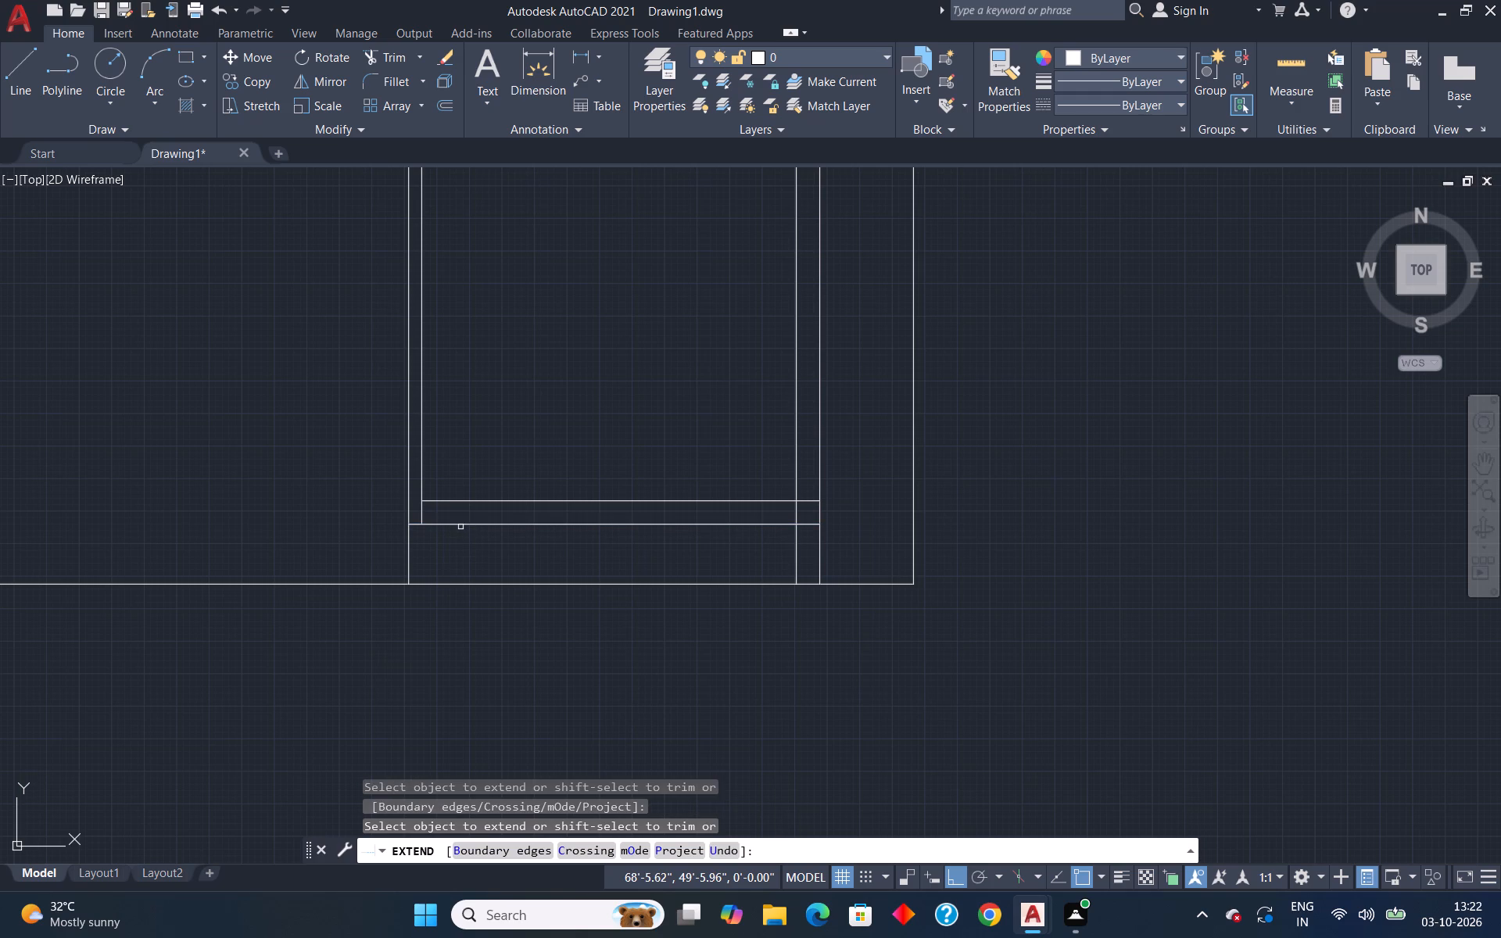
key(Escape)
Trim the remaining left and right wall lines of the lower-right room that run below its bottom wall.
text(tr)
key(Return)
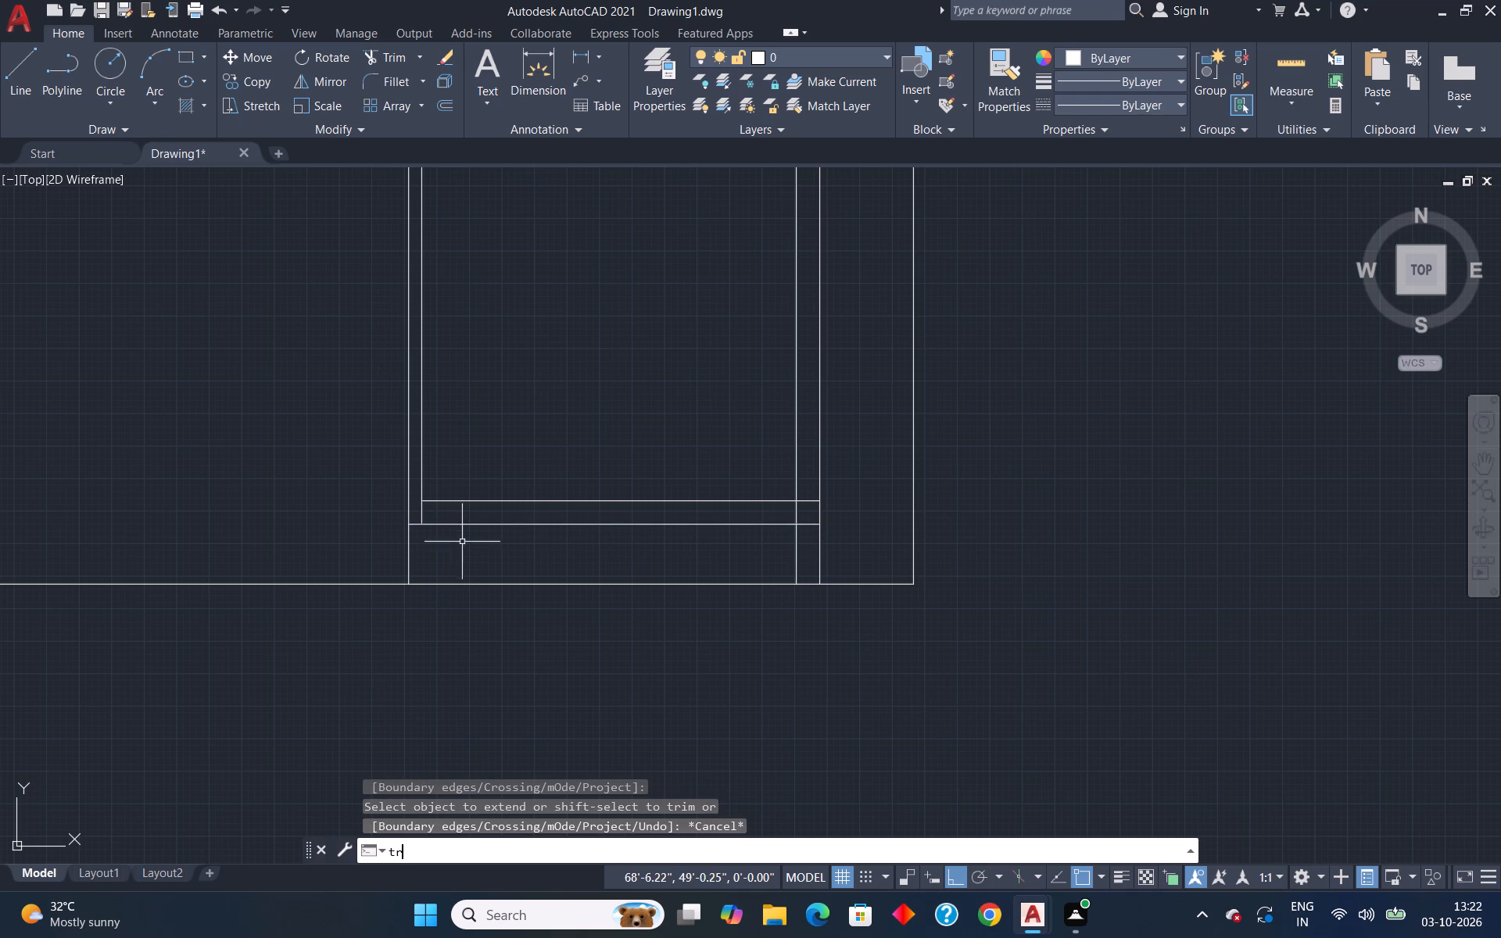
drag(428, 555, 367, 543)
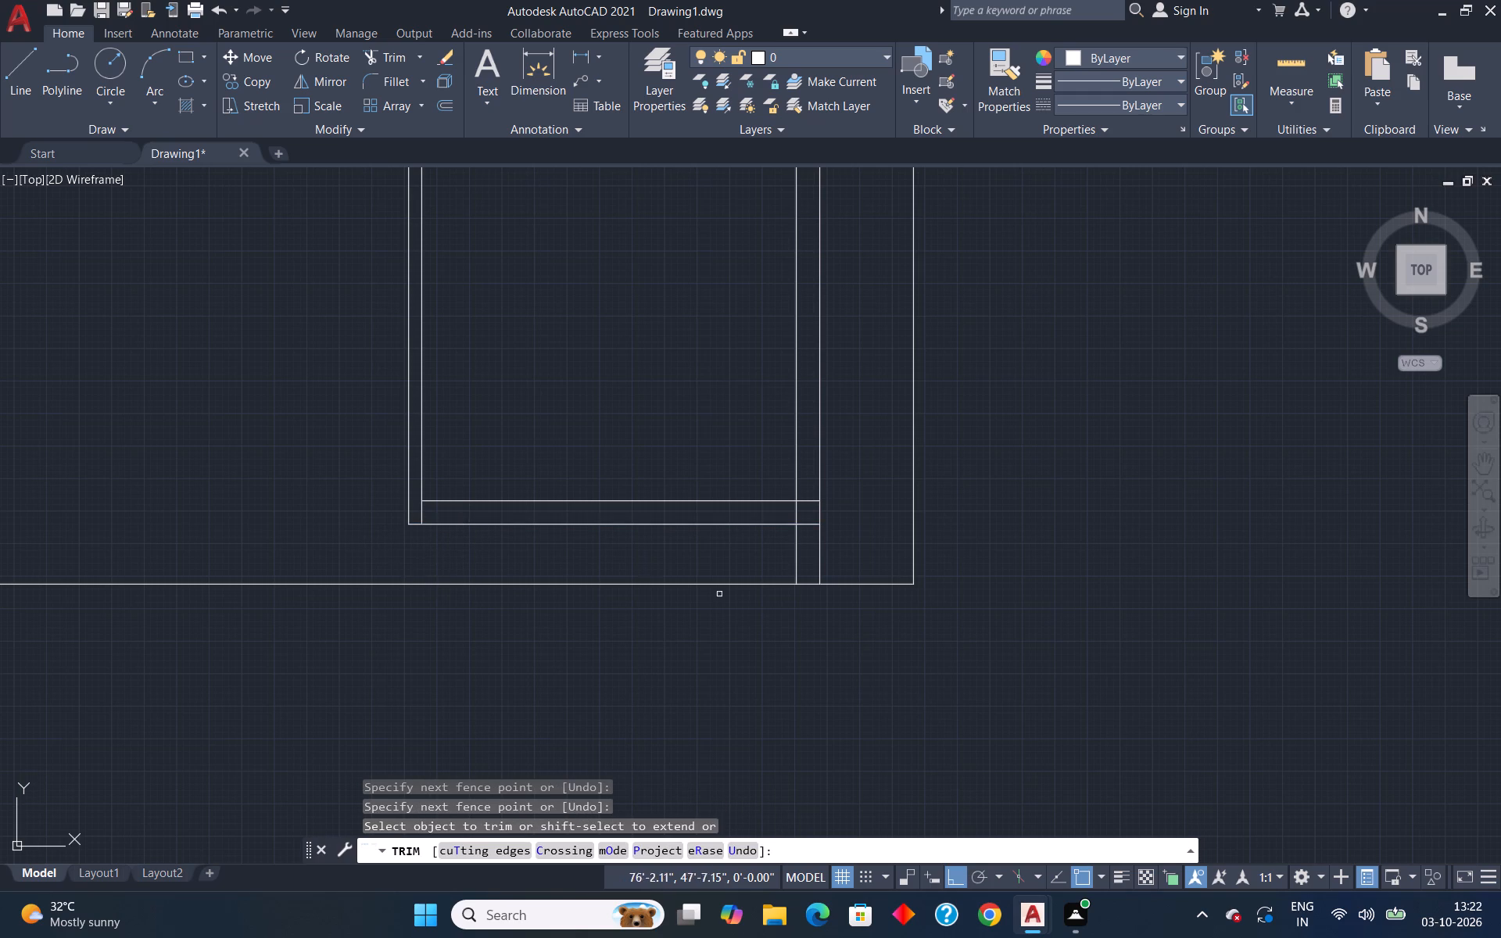
drag(858, 546, 762, 563)
key(Escape)
Measure the distances between the lower-right room's bottom wall and the surrounding outline.
scroll(732, 590, down, 3)
scroll(715, 510, up, 1)
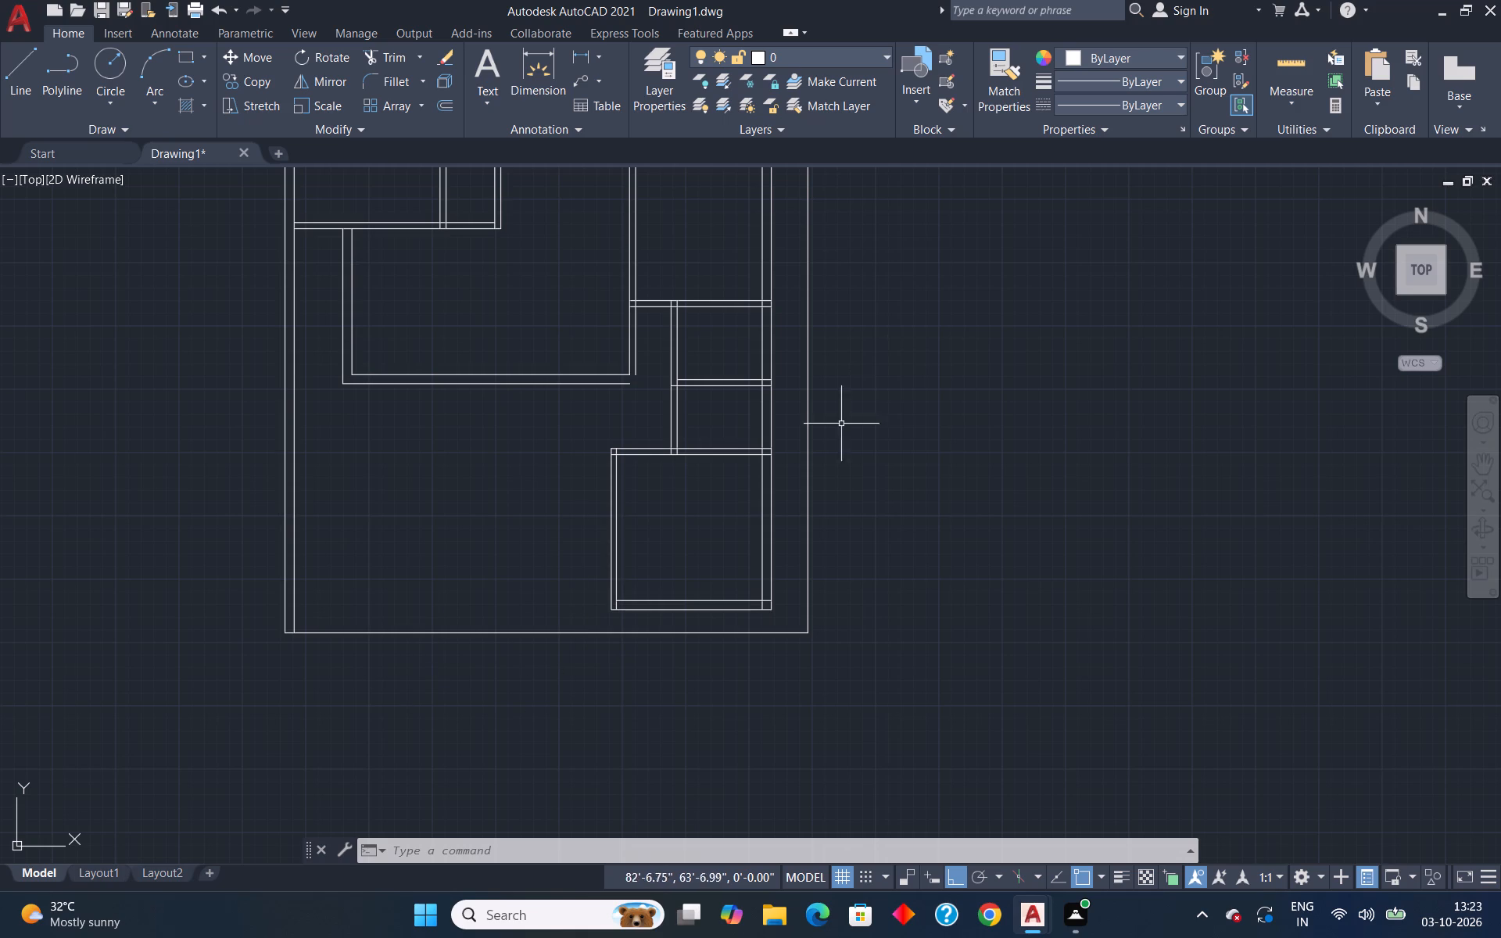
click(1290, 65)
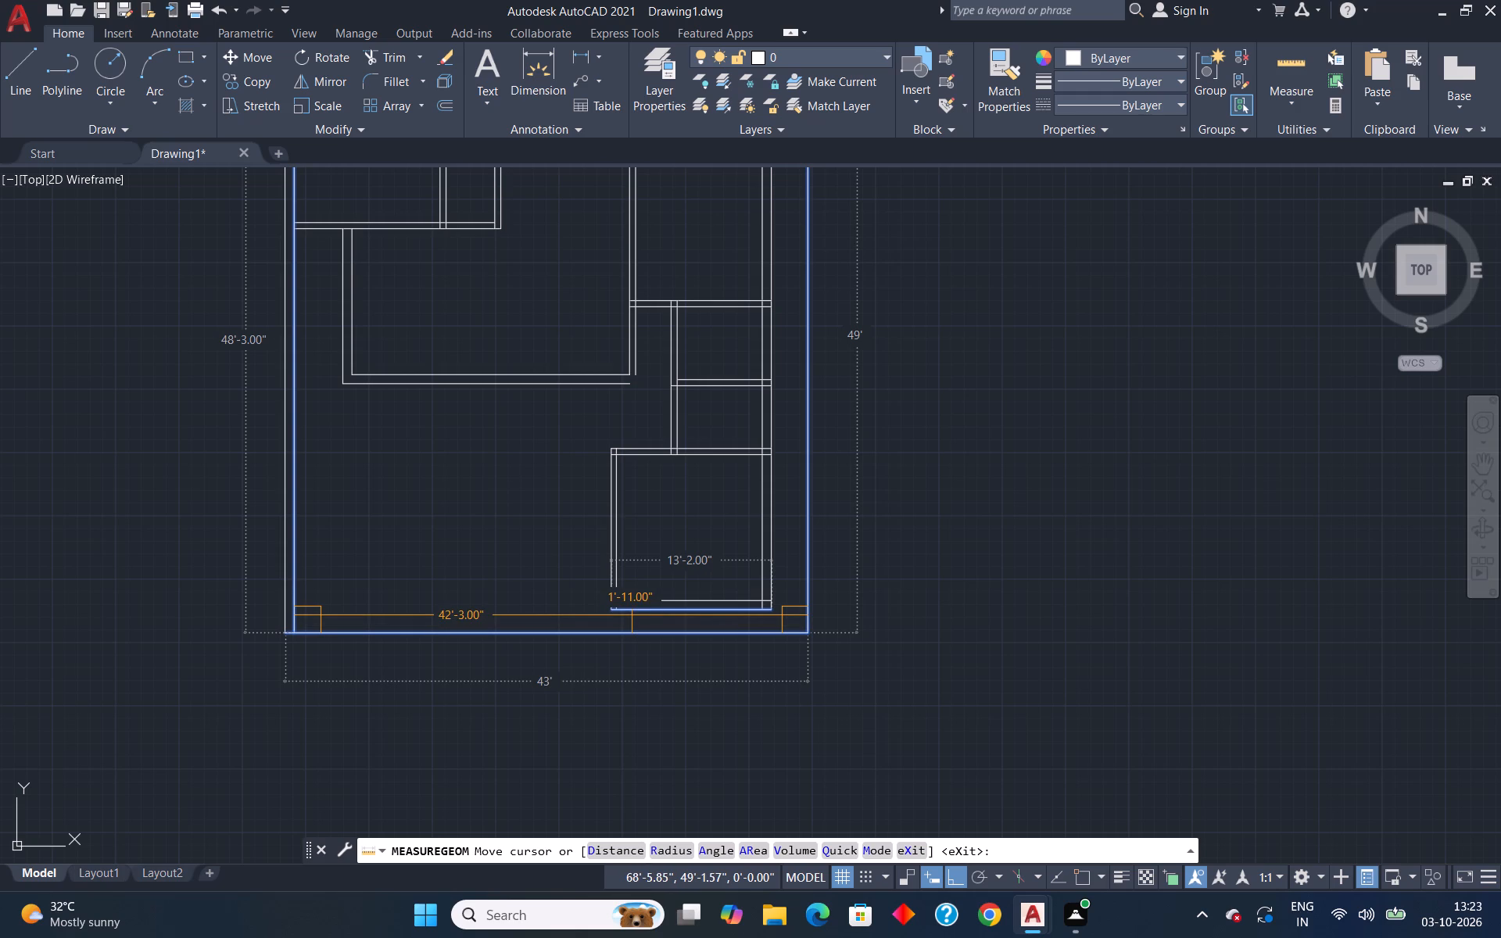
key(Escape)
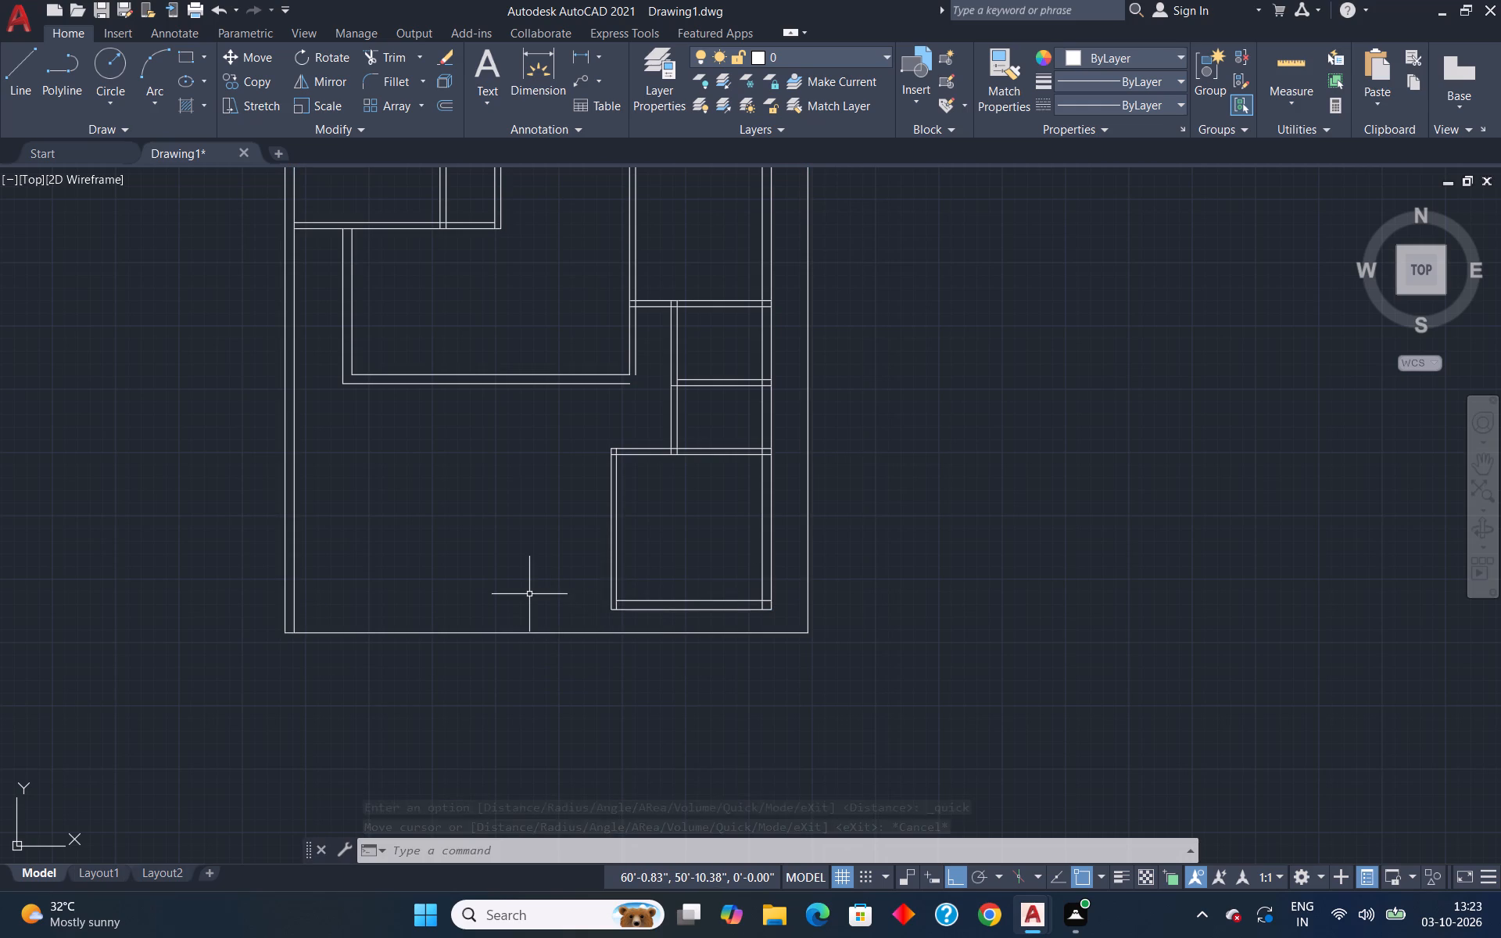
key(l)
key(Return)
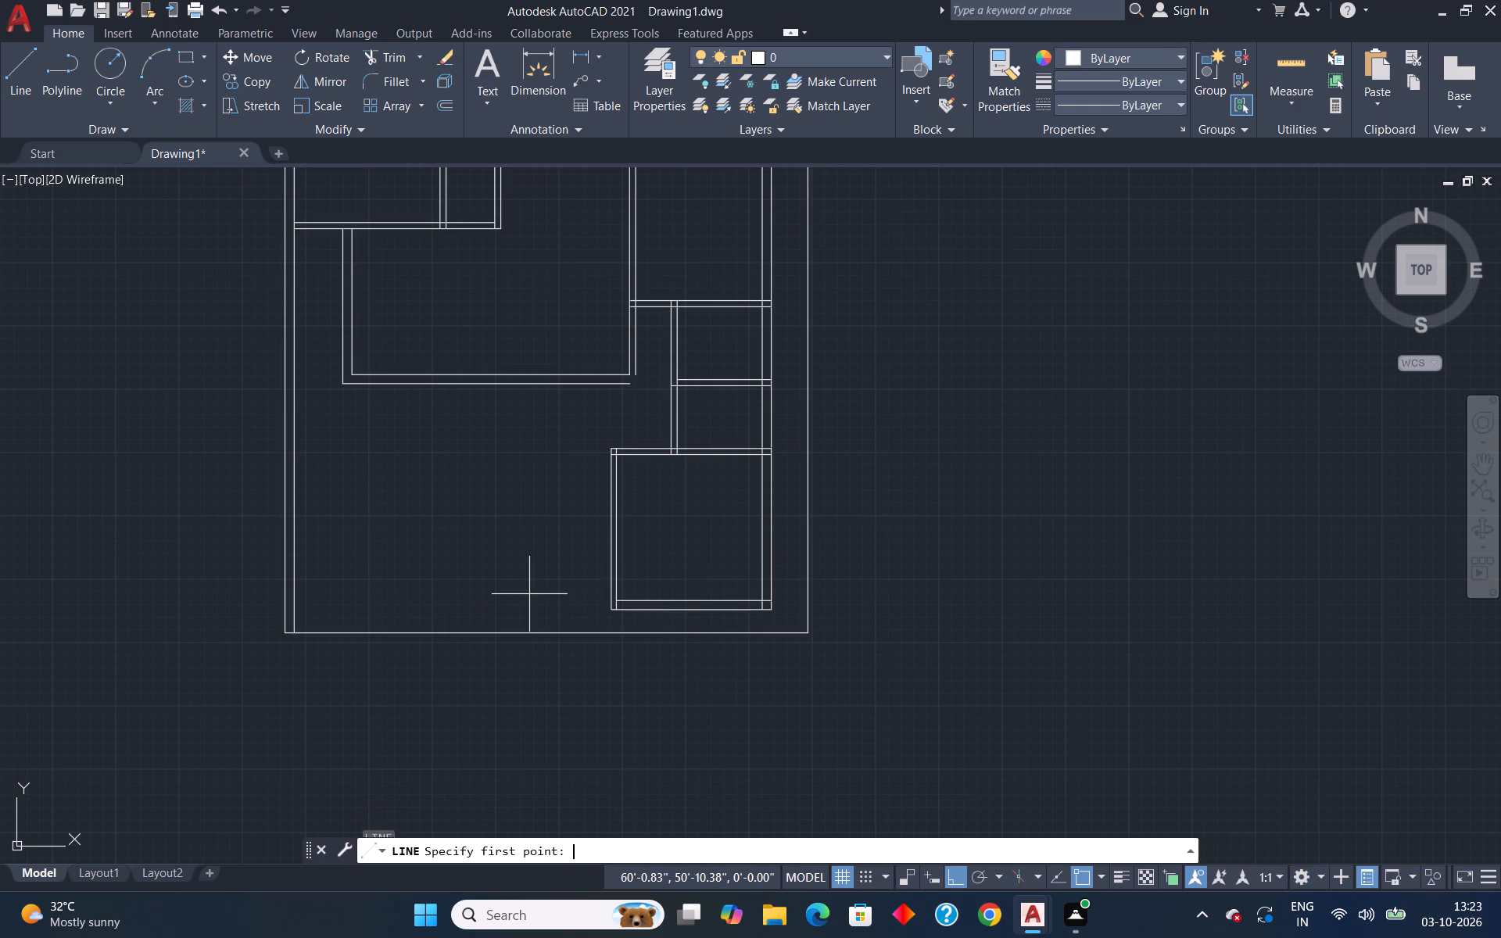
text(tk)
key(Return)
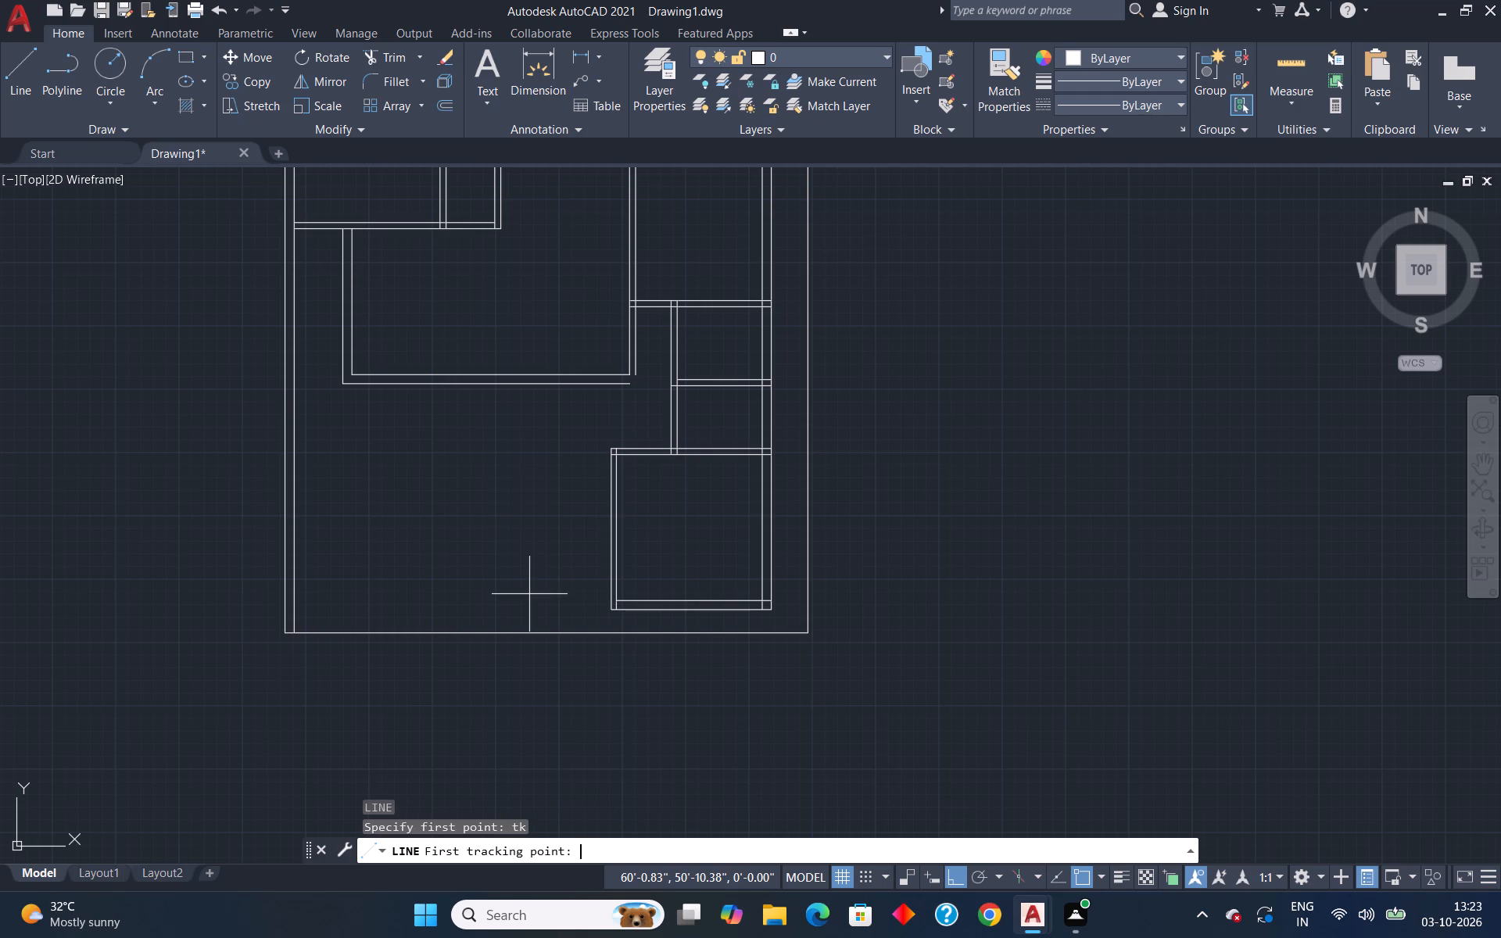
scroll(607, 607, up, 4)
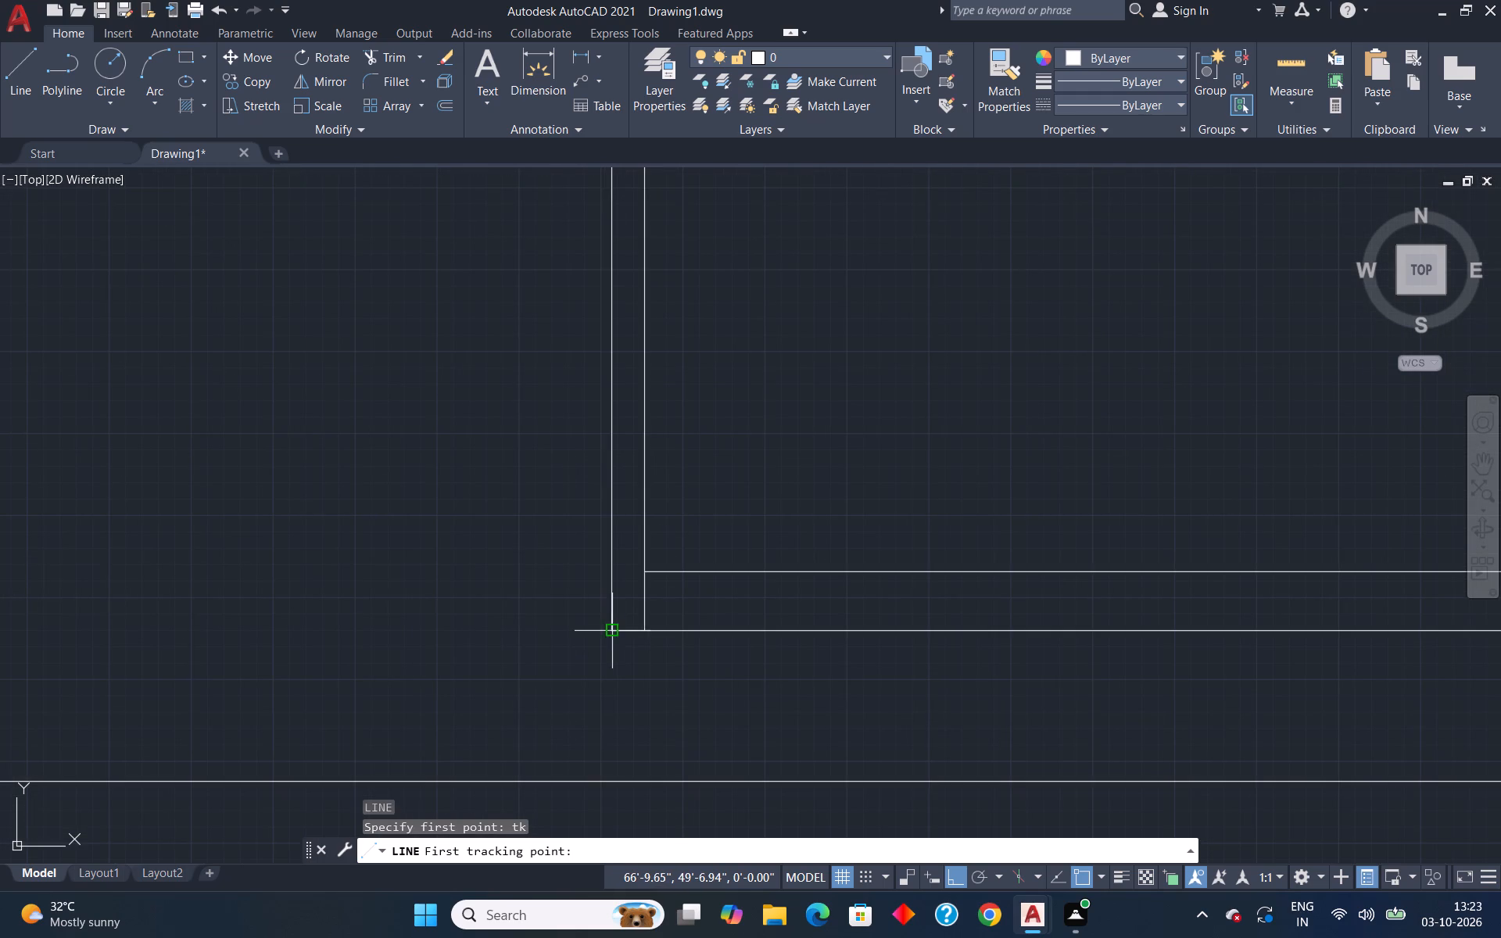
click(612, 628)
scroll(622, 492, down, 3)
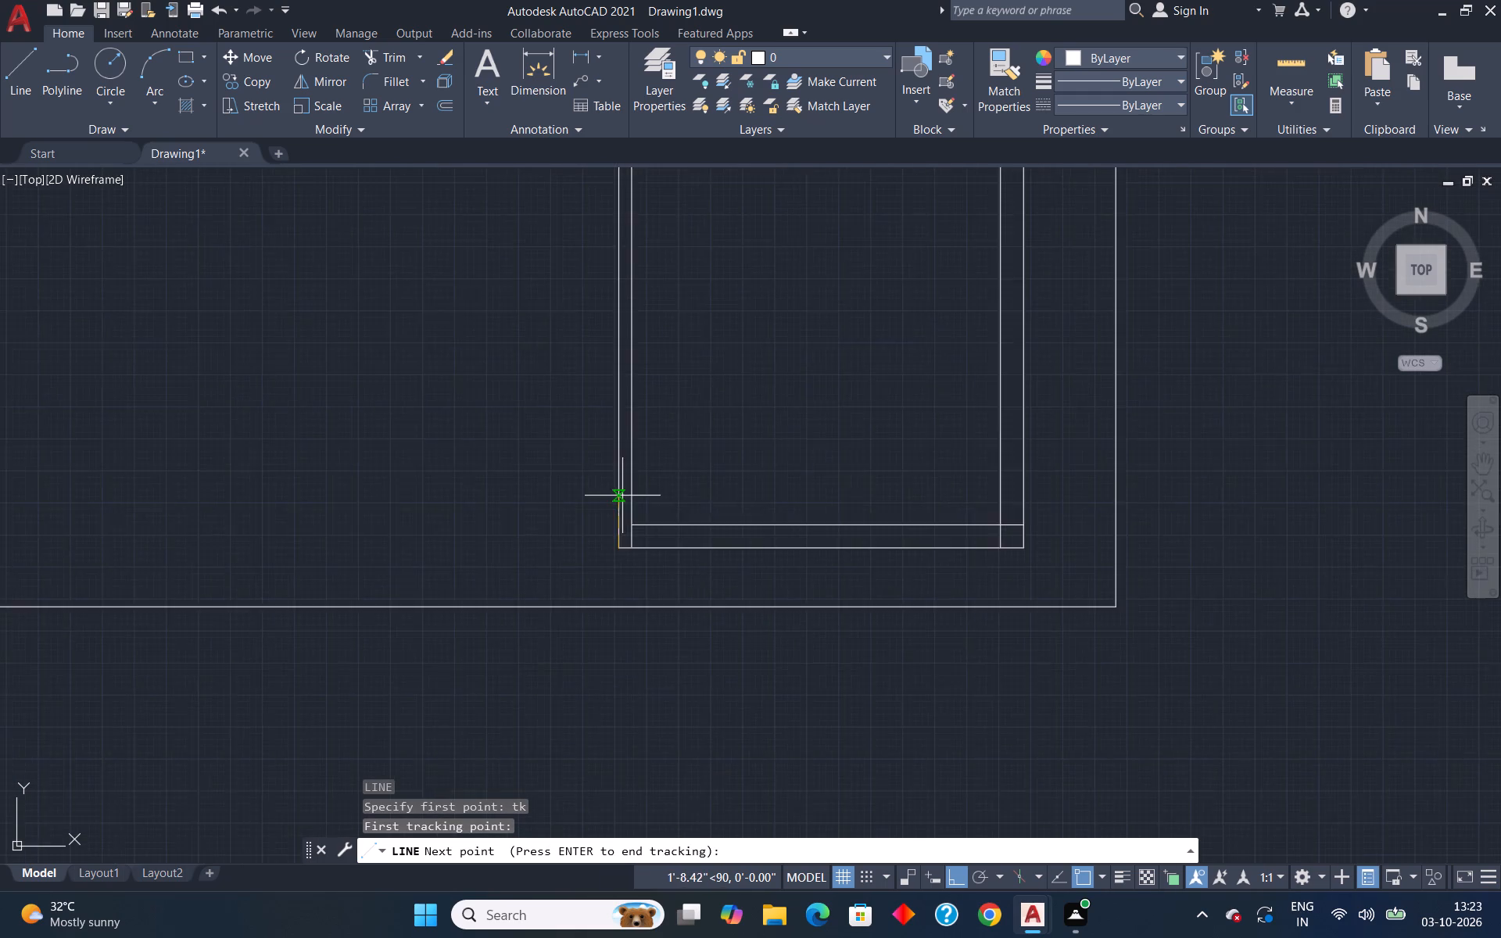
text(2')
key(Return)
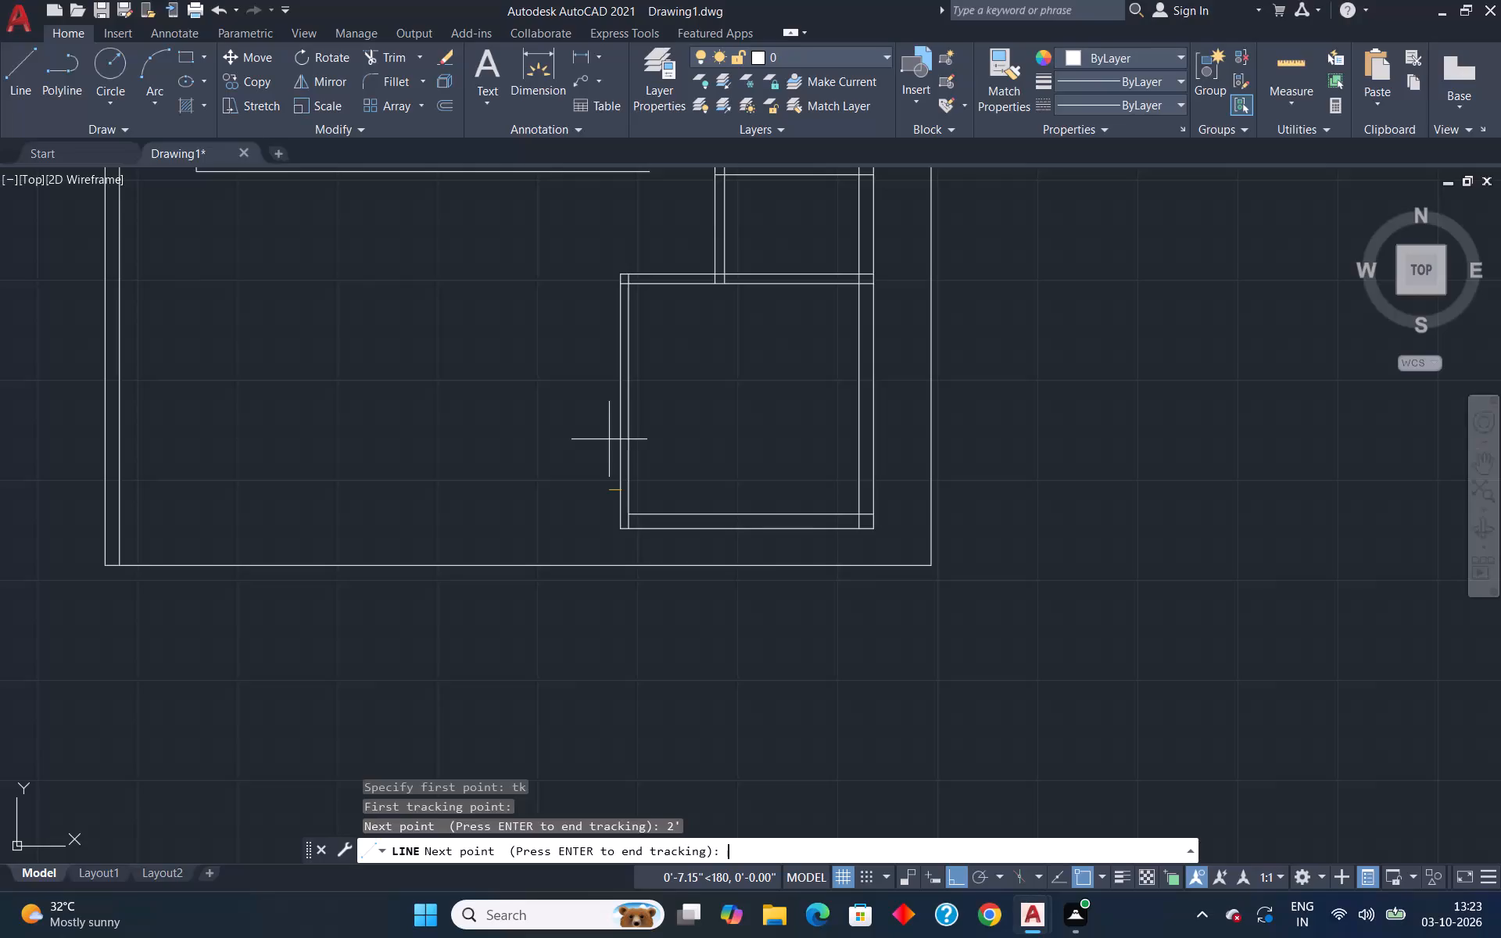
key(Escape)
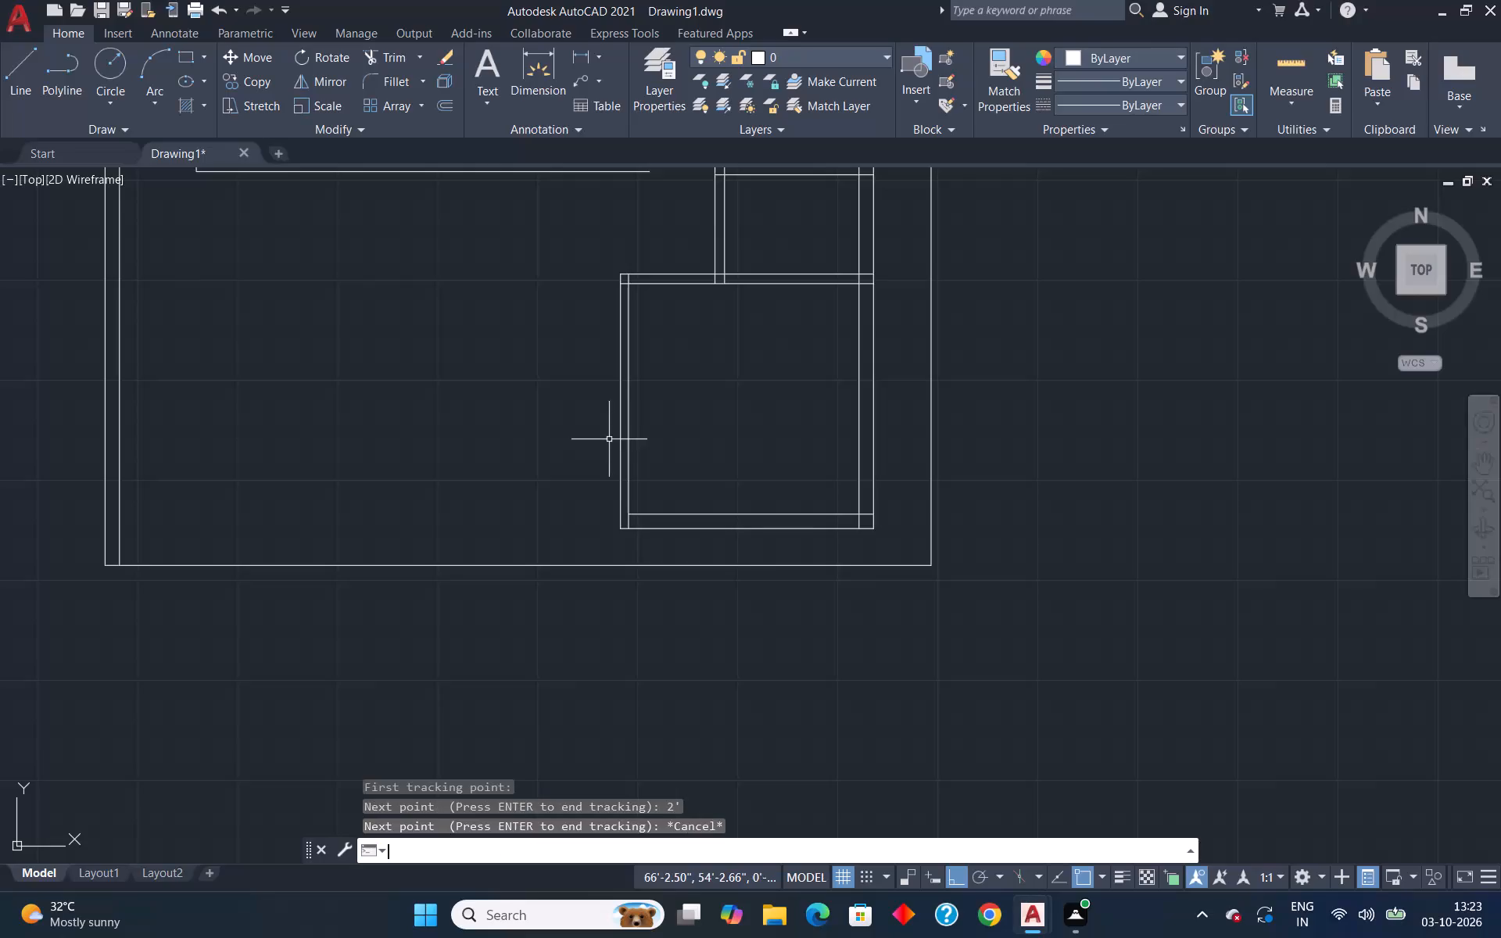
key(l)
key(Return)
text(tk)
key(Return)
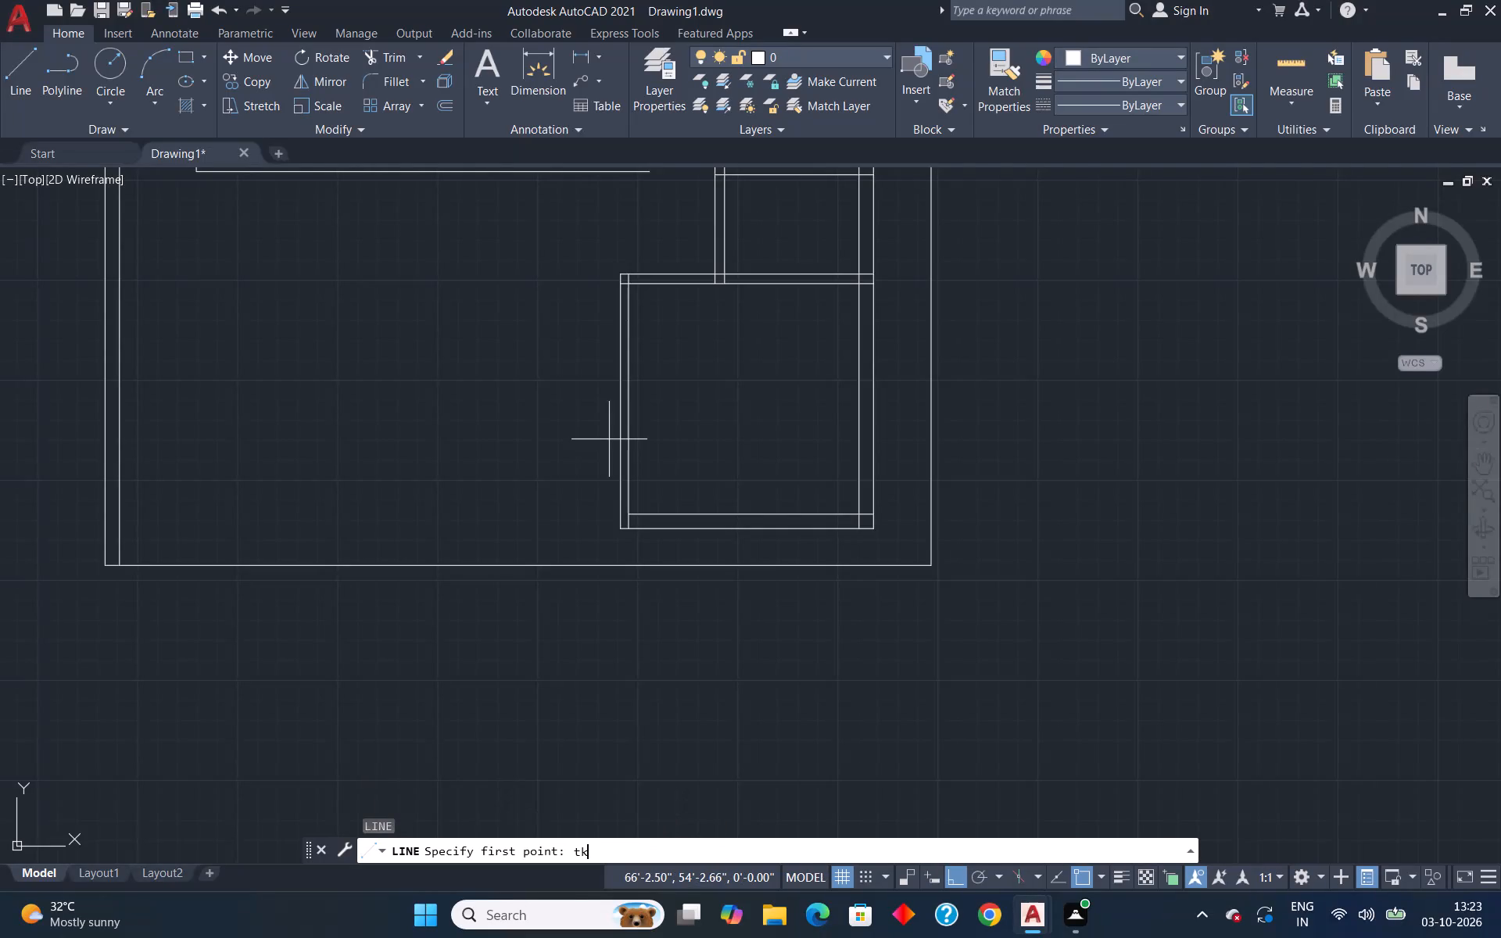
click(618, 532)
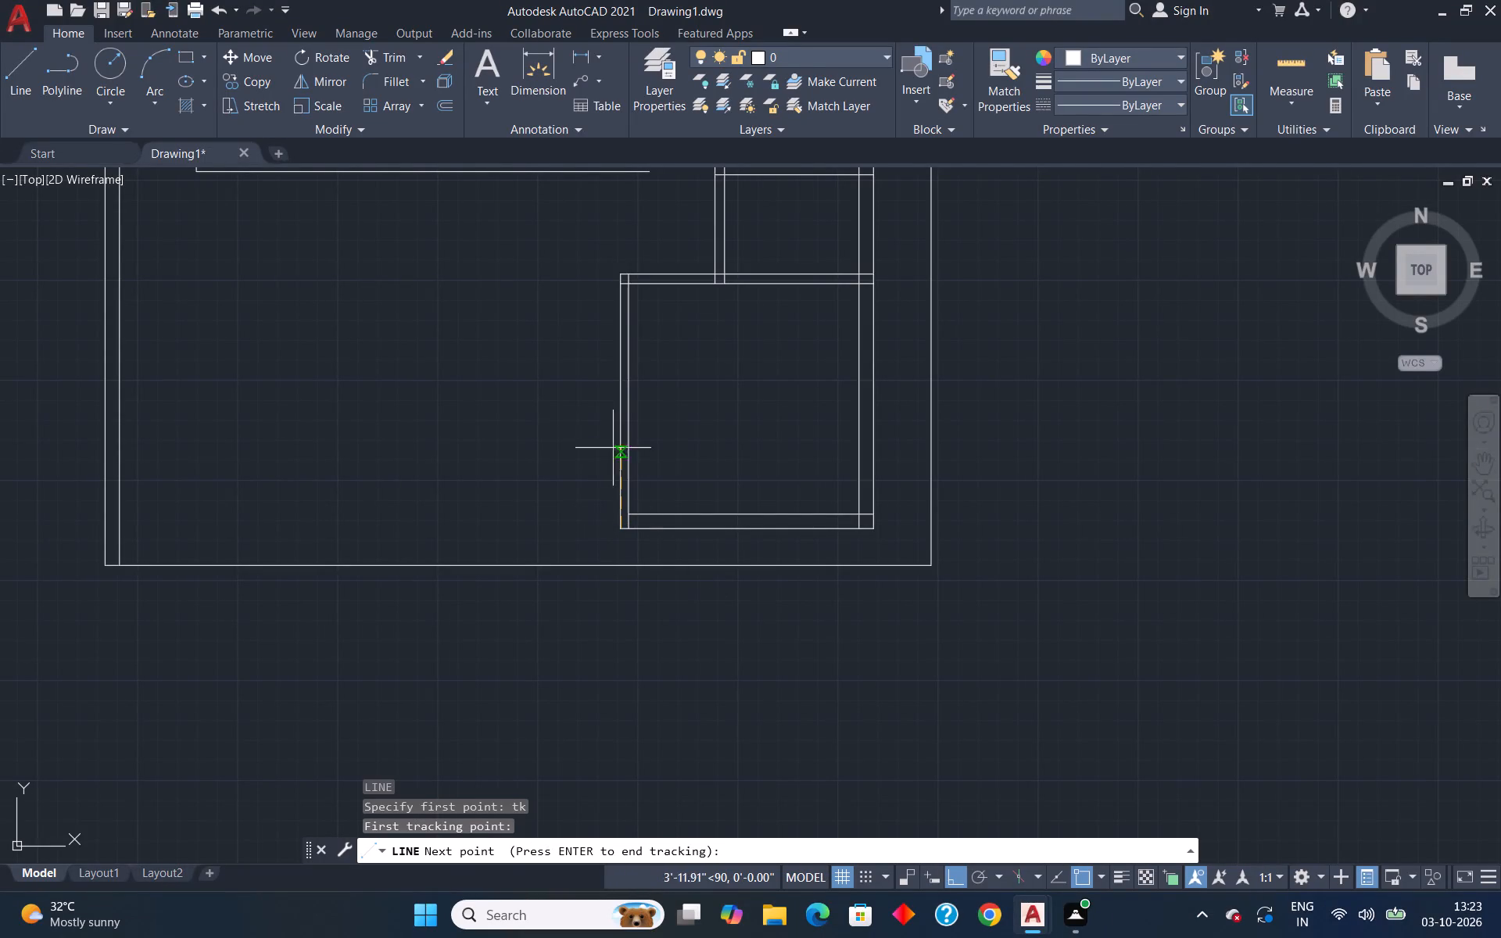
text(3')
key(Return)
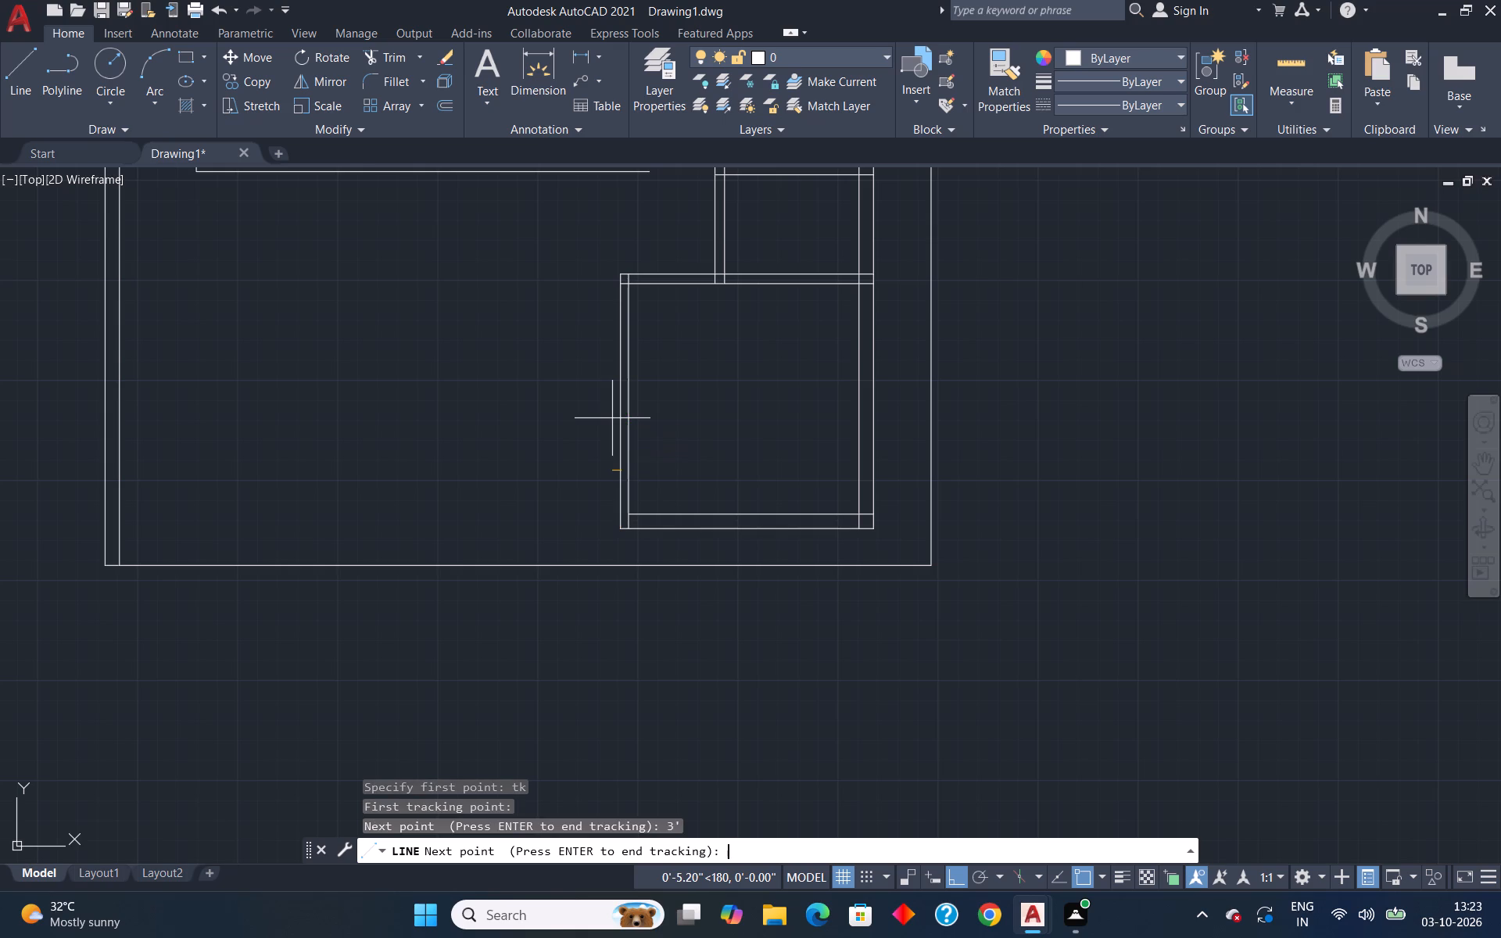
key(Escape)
Draw connected lines from 4' above the lower-right room's outer bottom-left corner, going 16'5" left and 12' up.
key(l)
key(Return)
text(tk)
key(Return)
key(4)
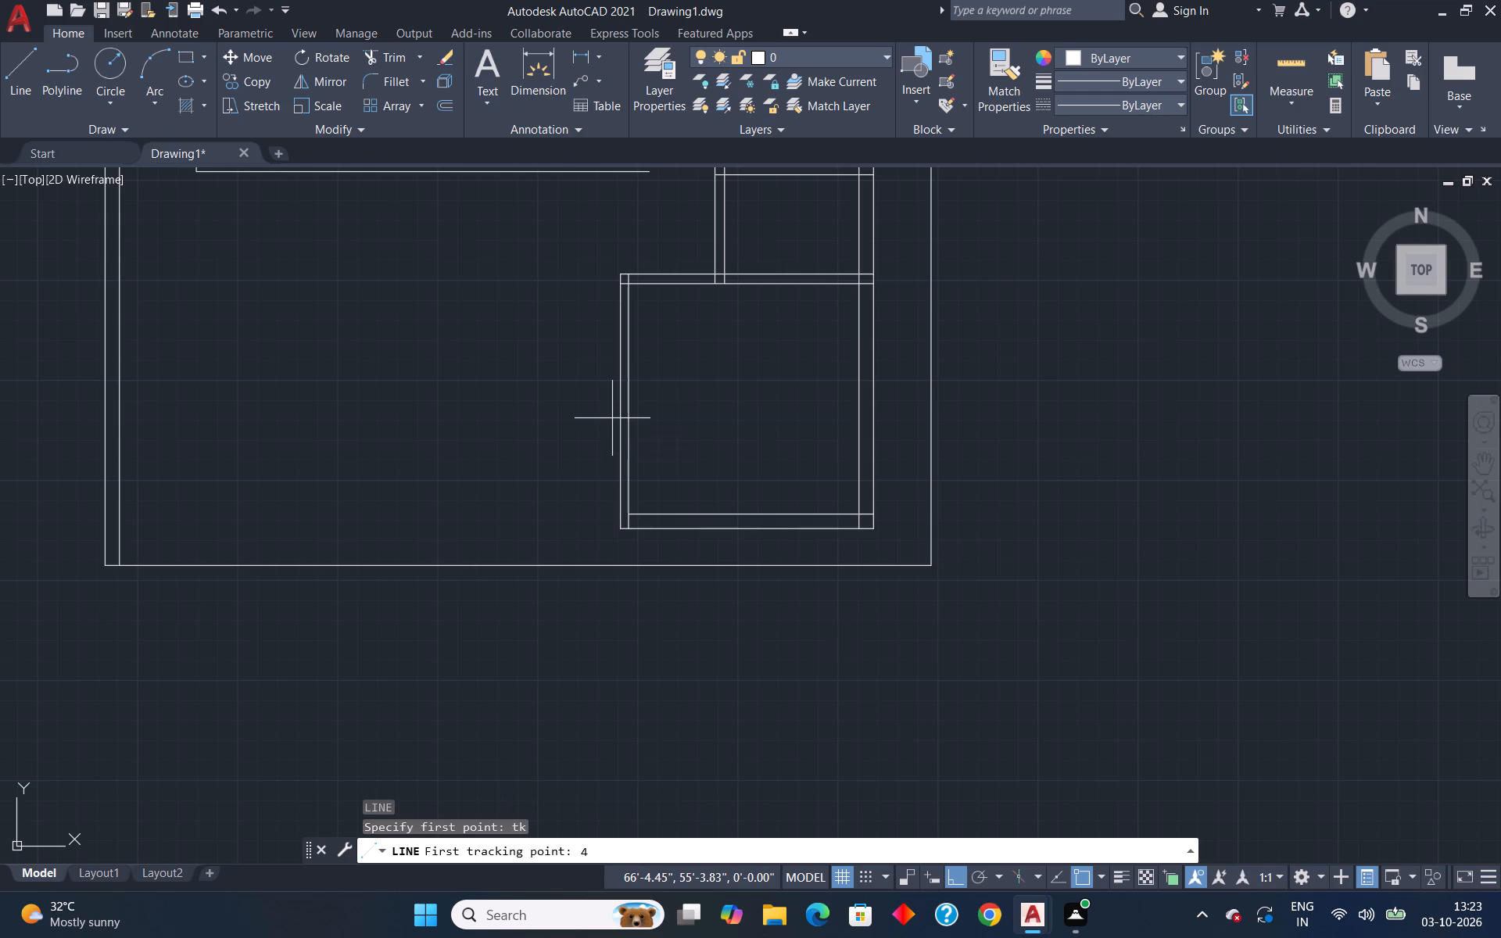
key(BackSpace)
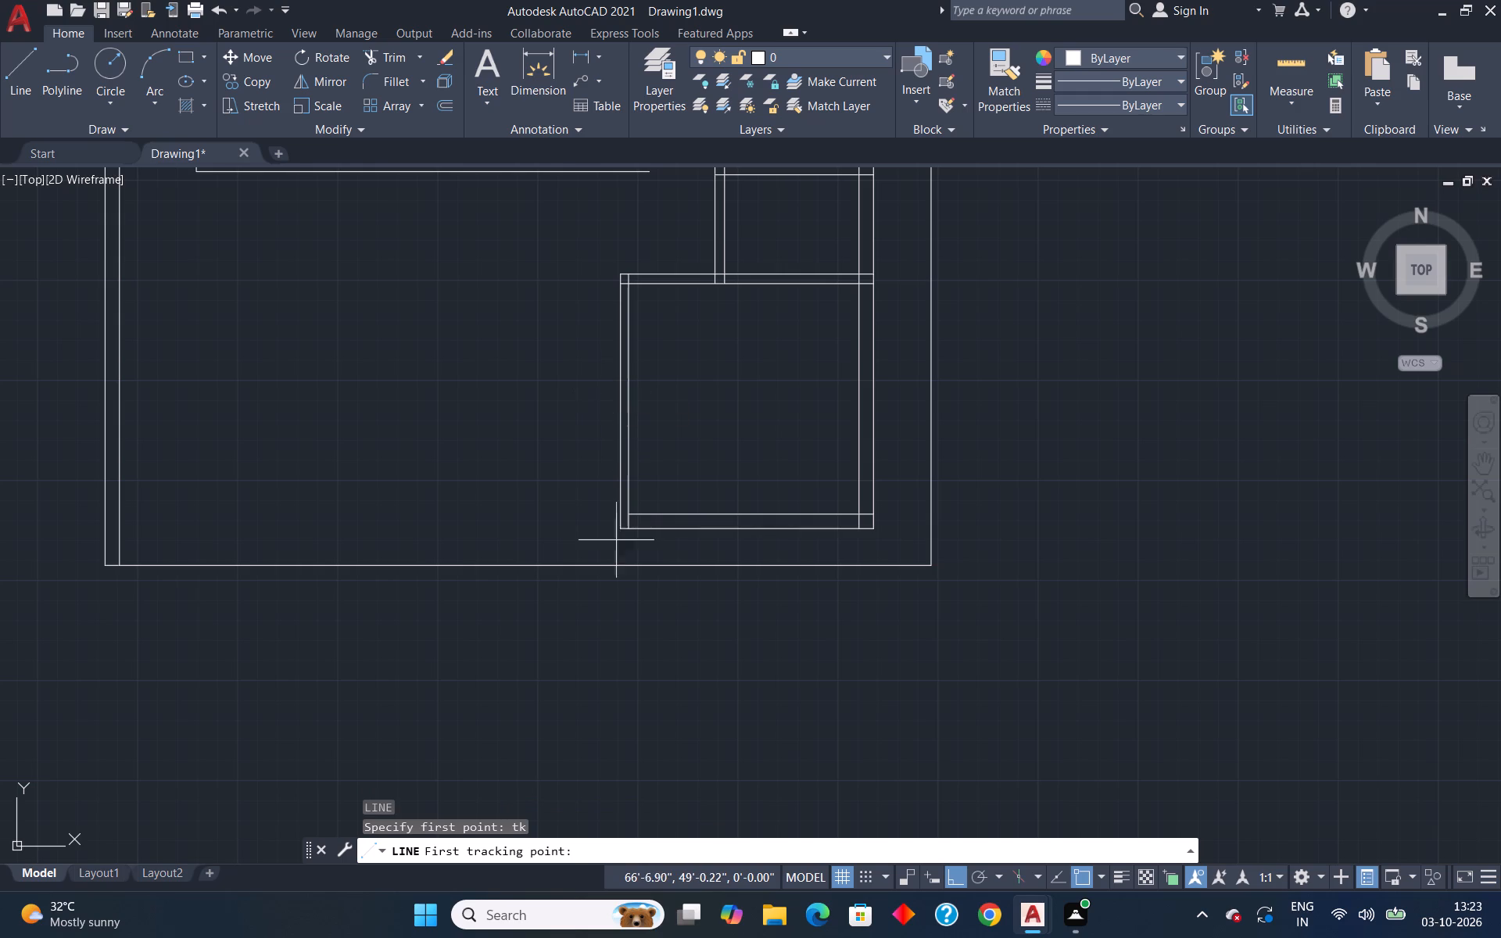
click(618, 527)
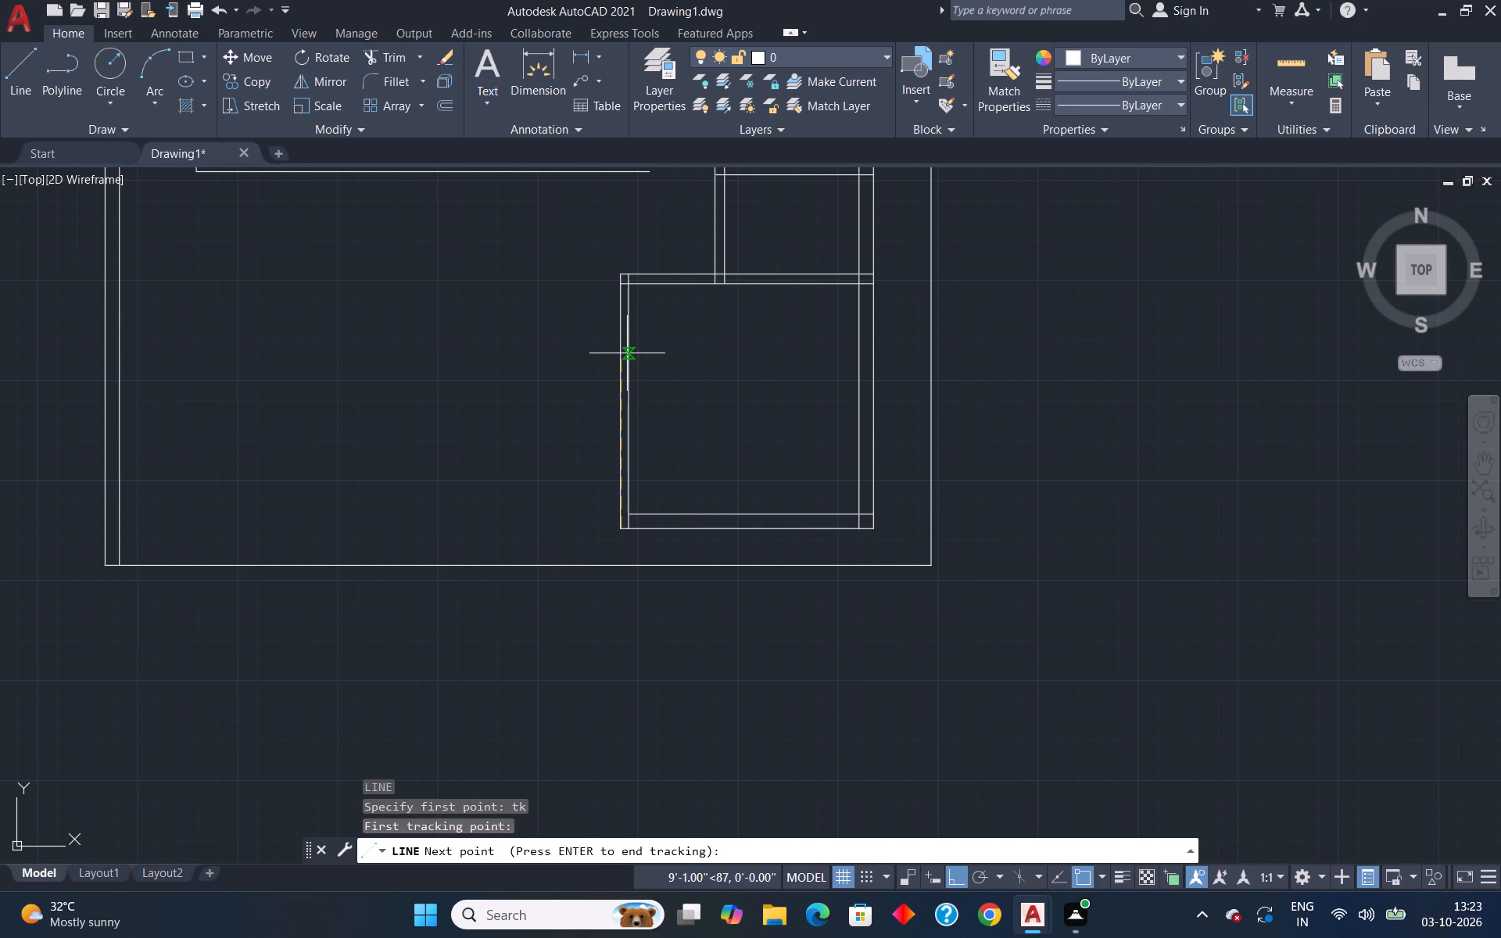
text(4')
key(Return)
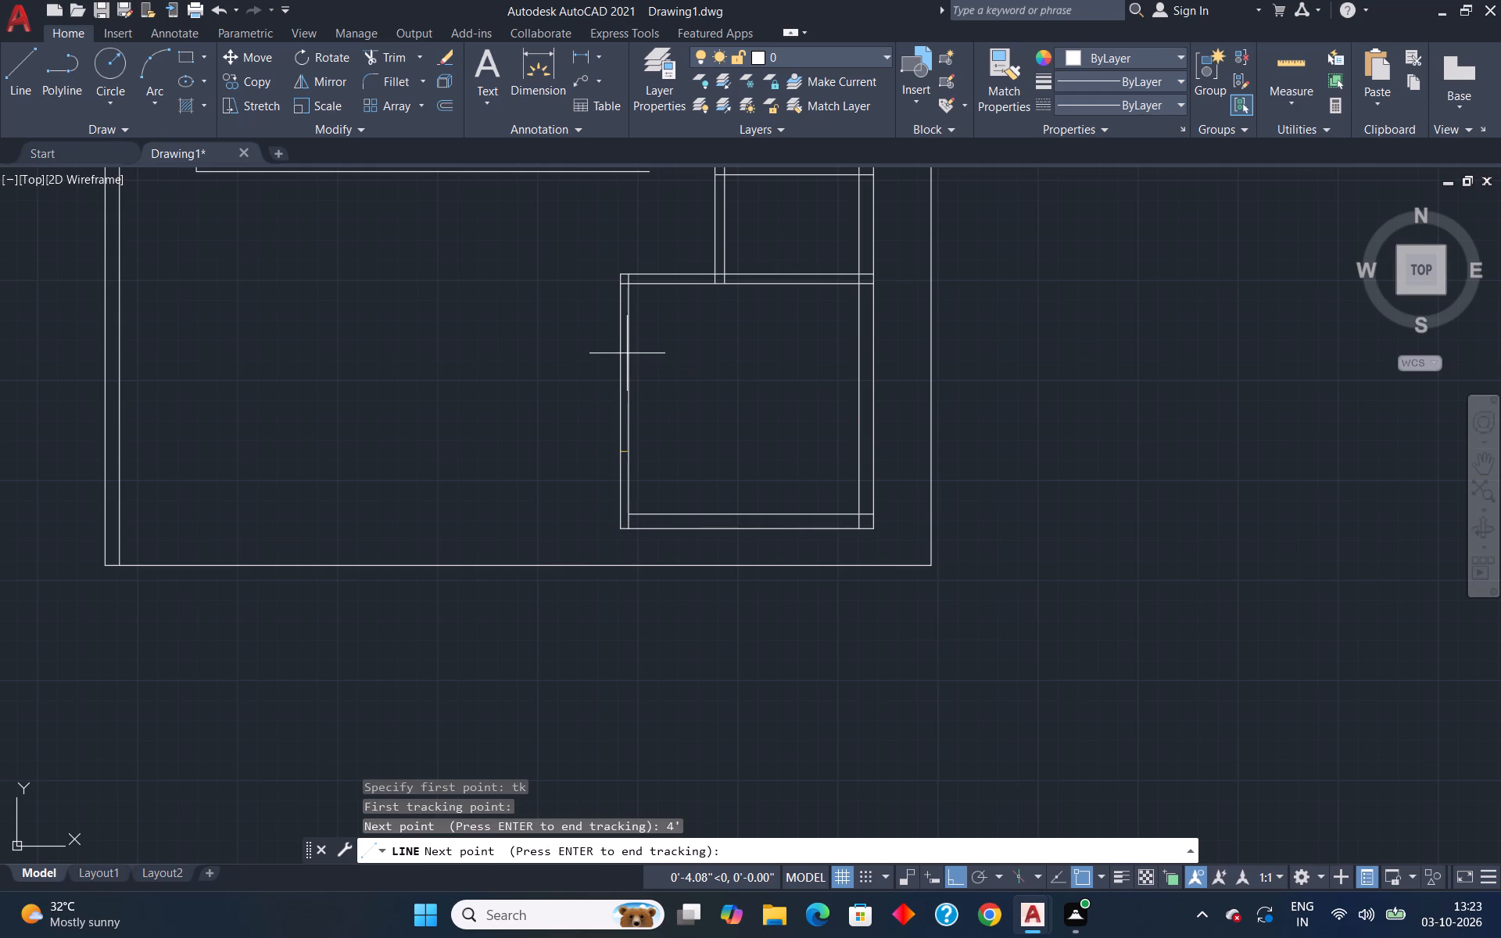
key(Return)
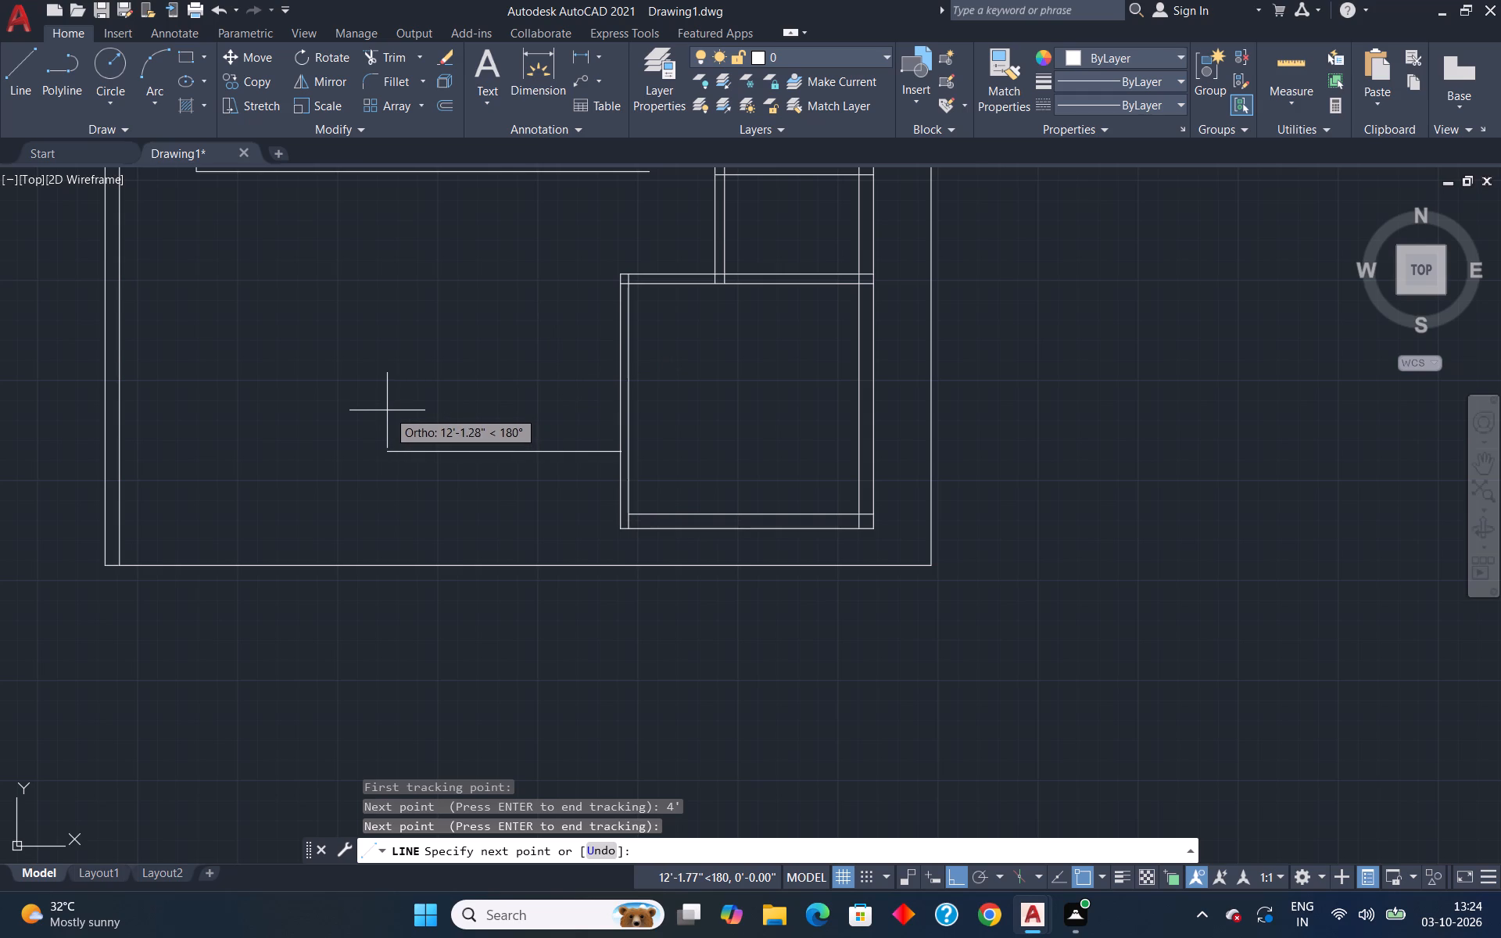
text(16')
key(5)
key(shift+quotedbl)
key(Return)
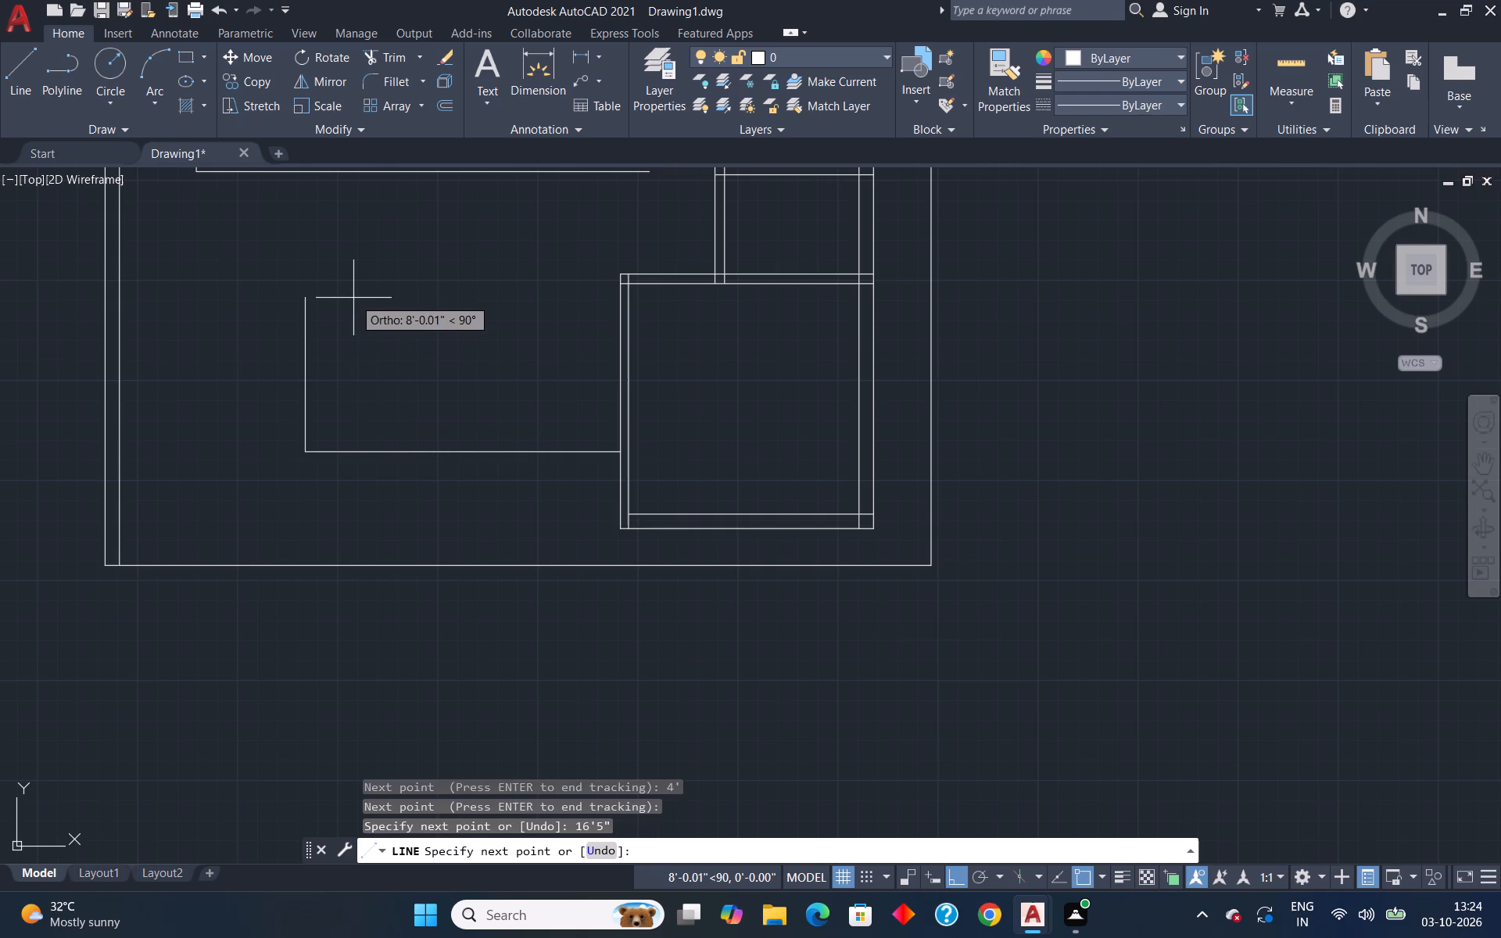
text(12')
key(Return)
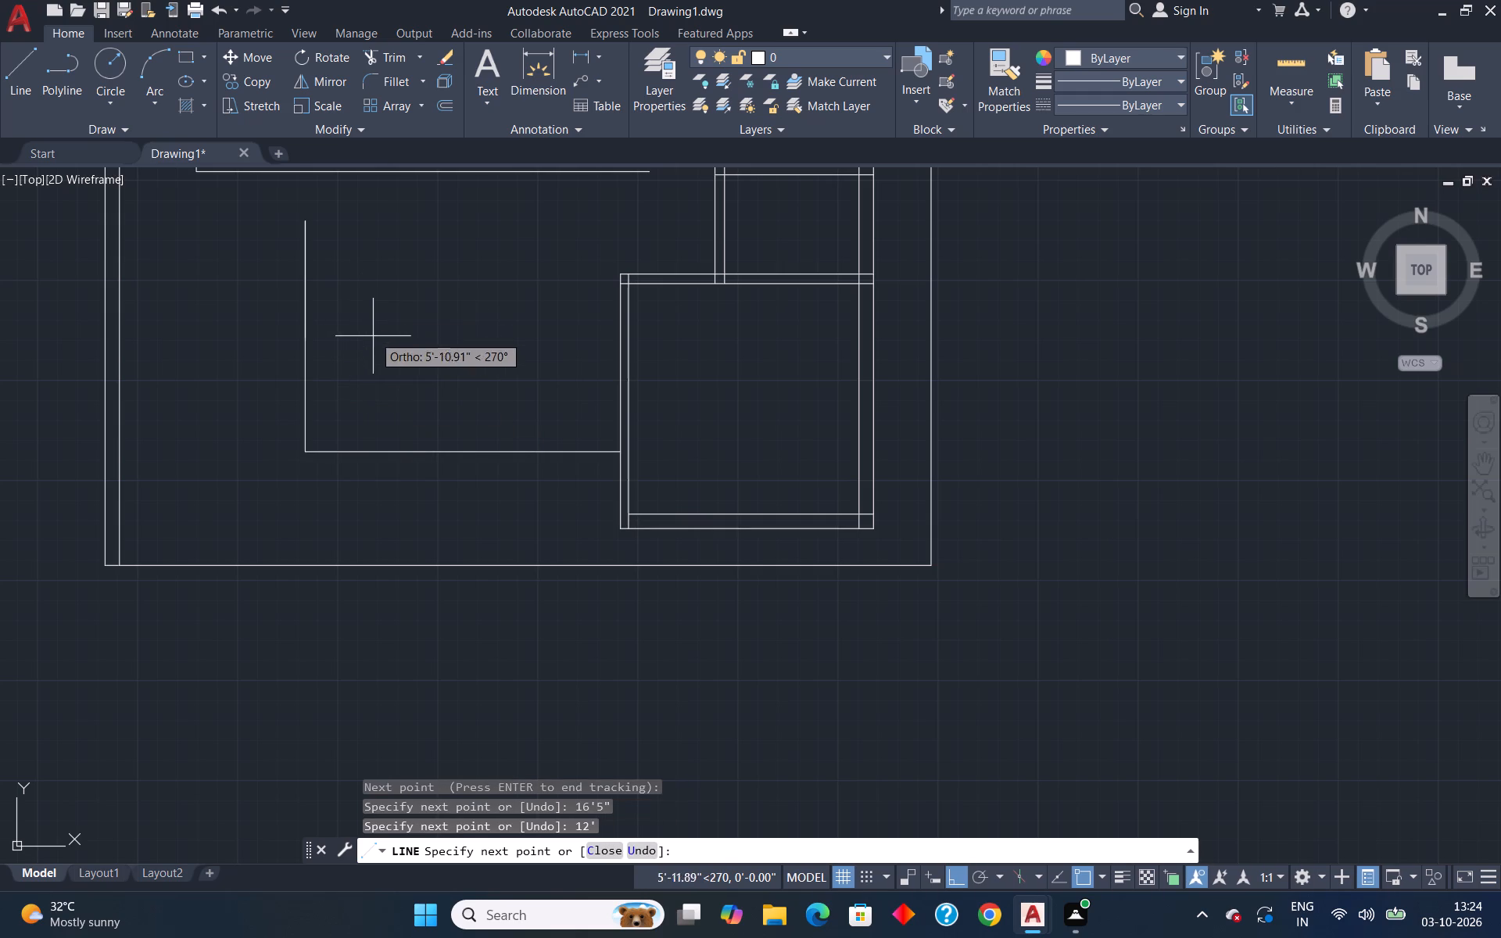
scroll(374, 342, down, 1)
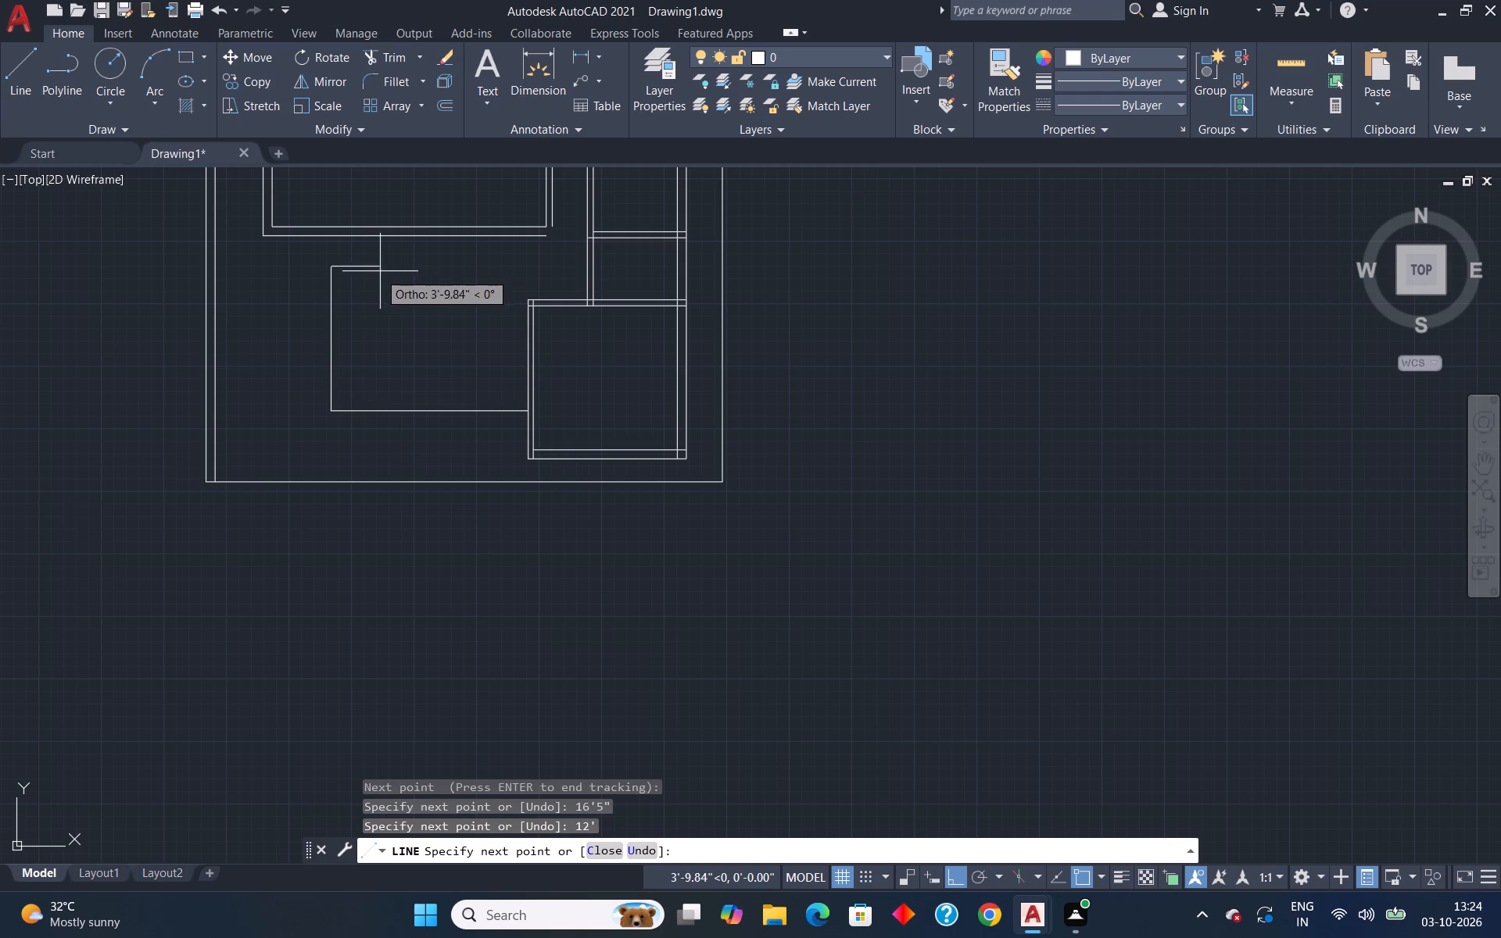
key(Escape)
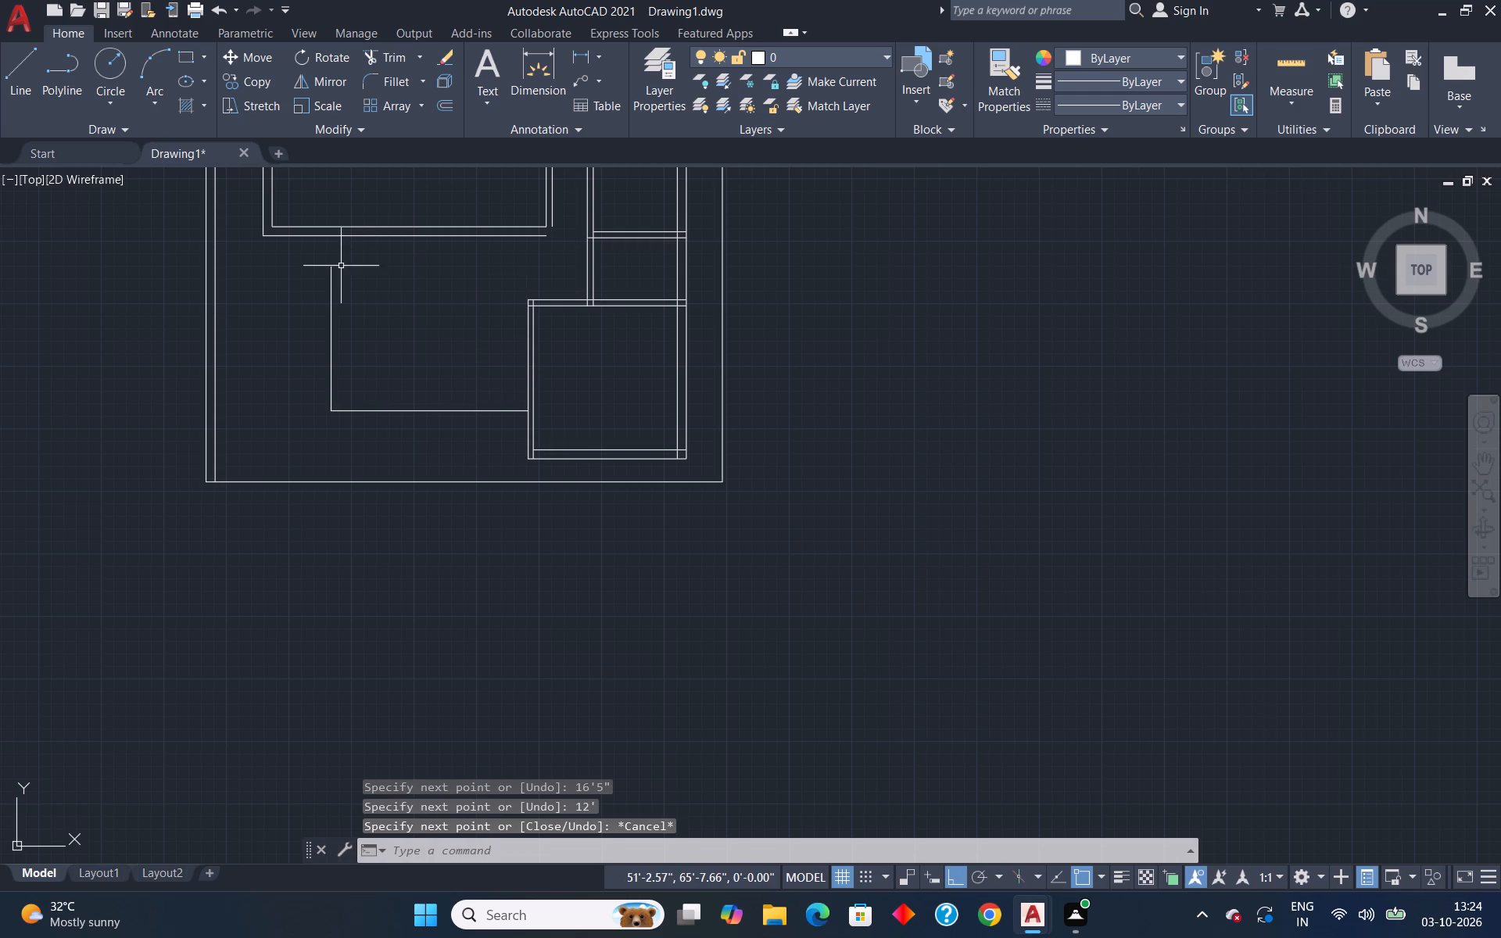
Extend the new room's vertical left line up to the outer line of the bottom wall of the room above.
key(e)
key(x)
key(Return)
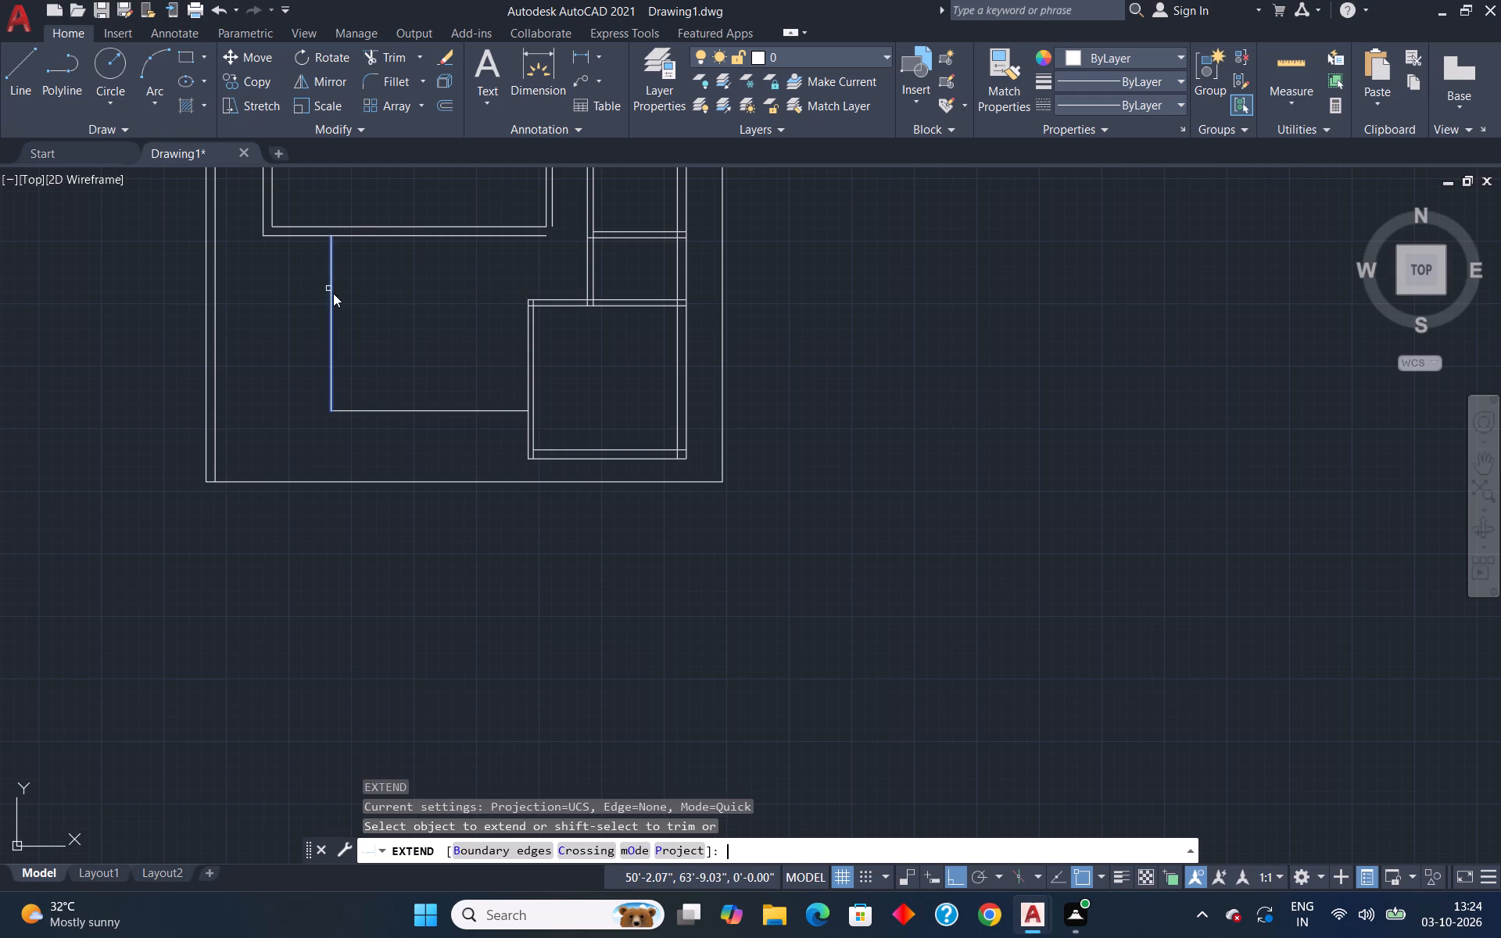
click(331, 277)
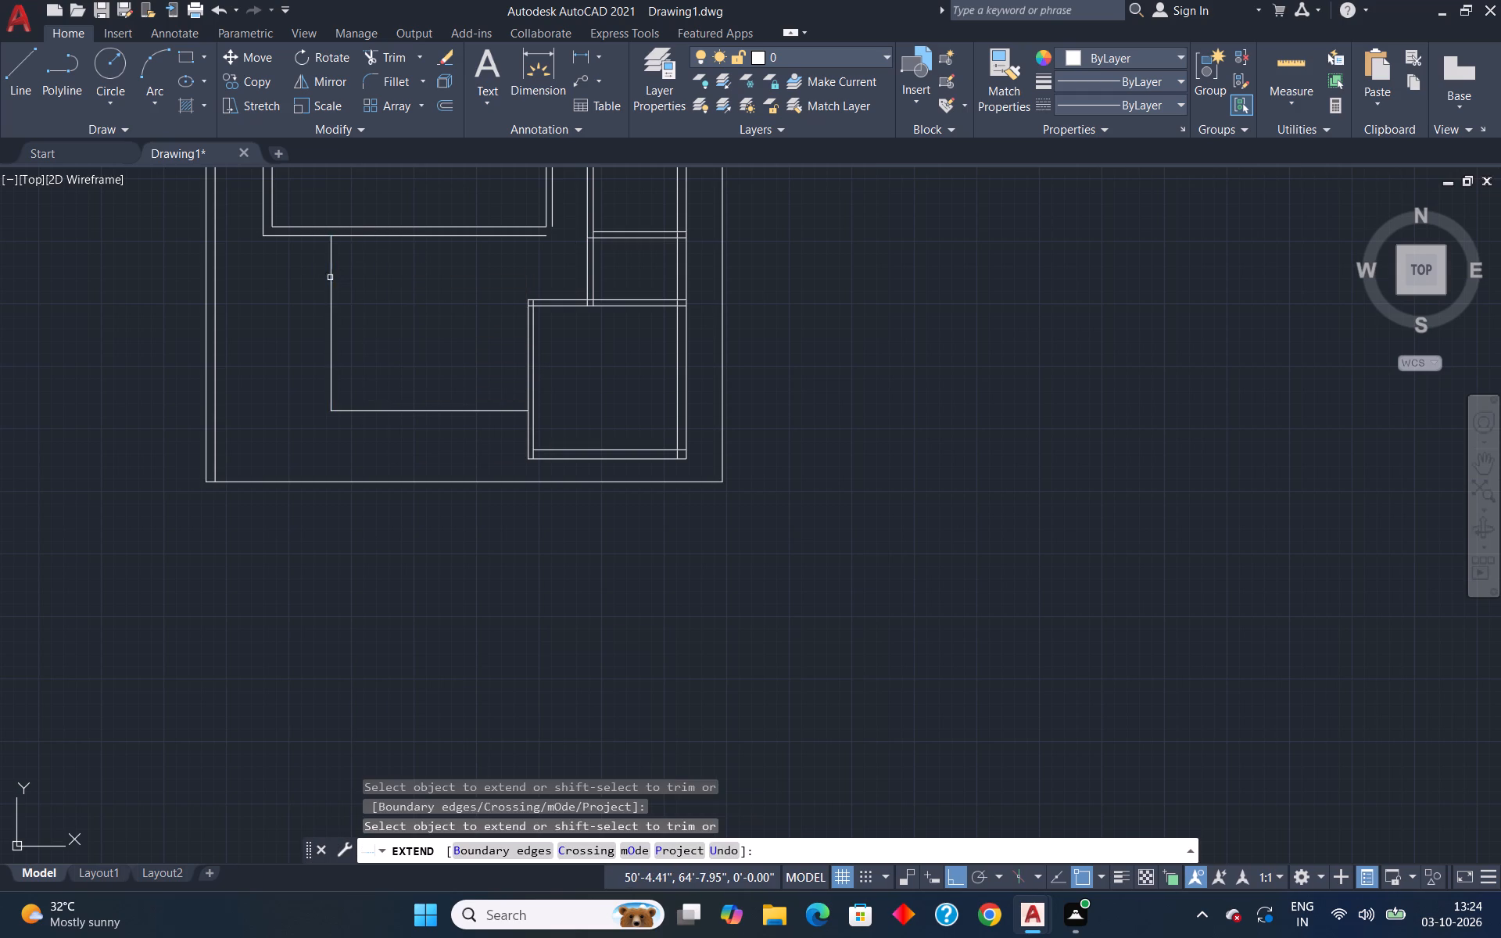
key(Escape)
Draw a horizontal line from 12' below the top end of the new left line across to the lower-right room's left wall.
key(l)
key(Return)
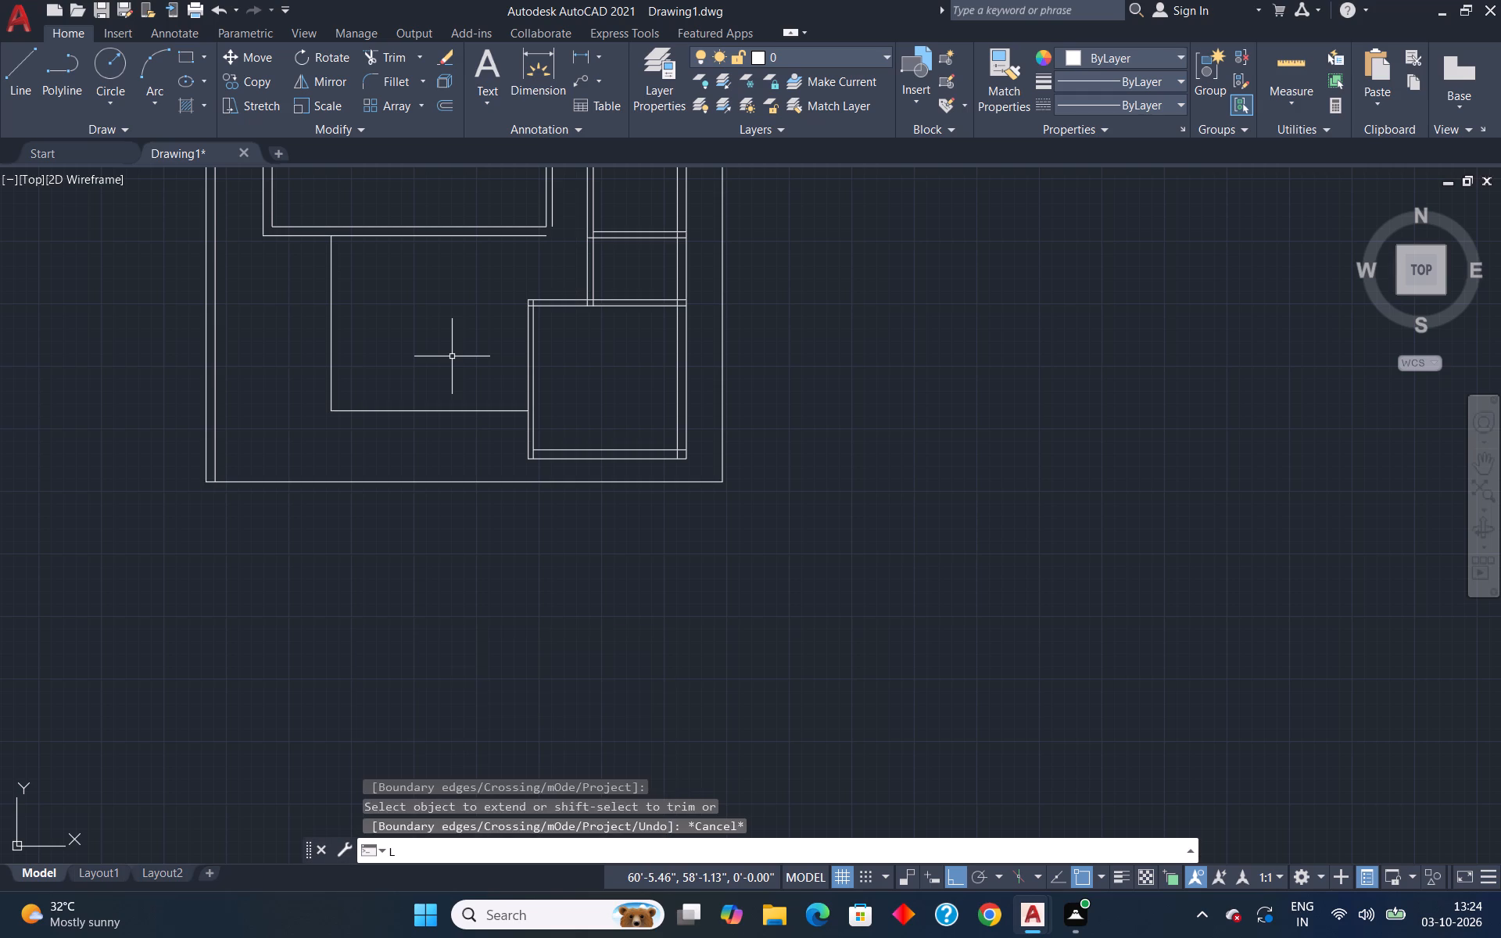
text(tk)
key(Return)
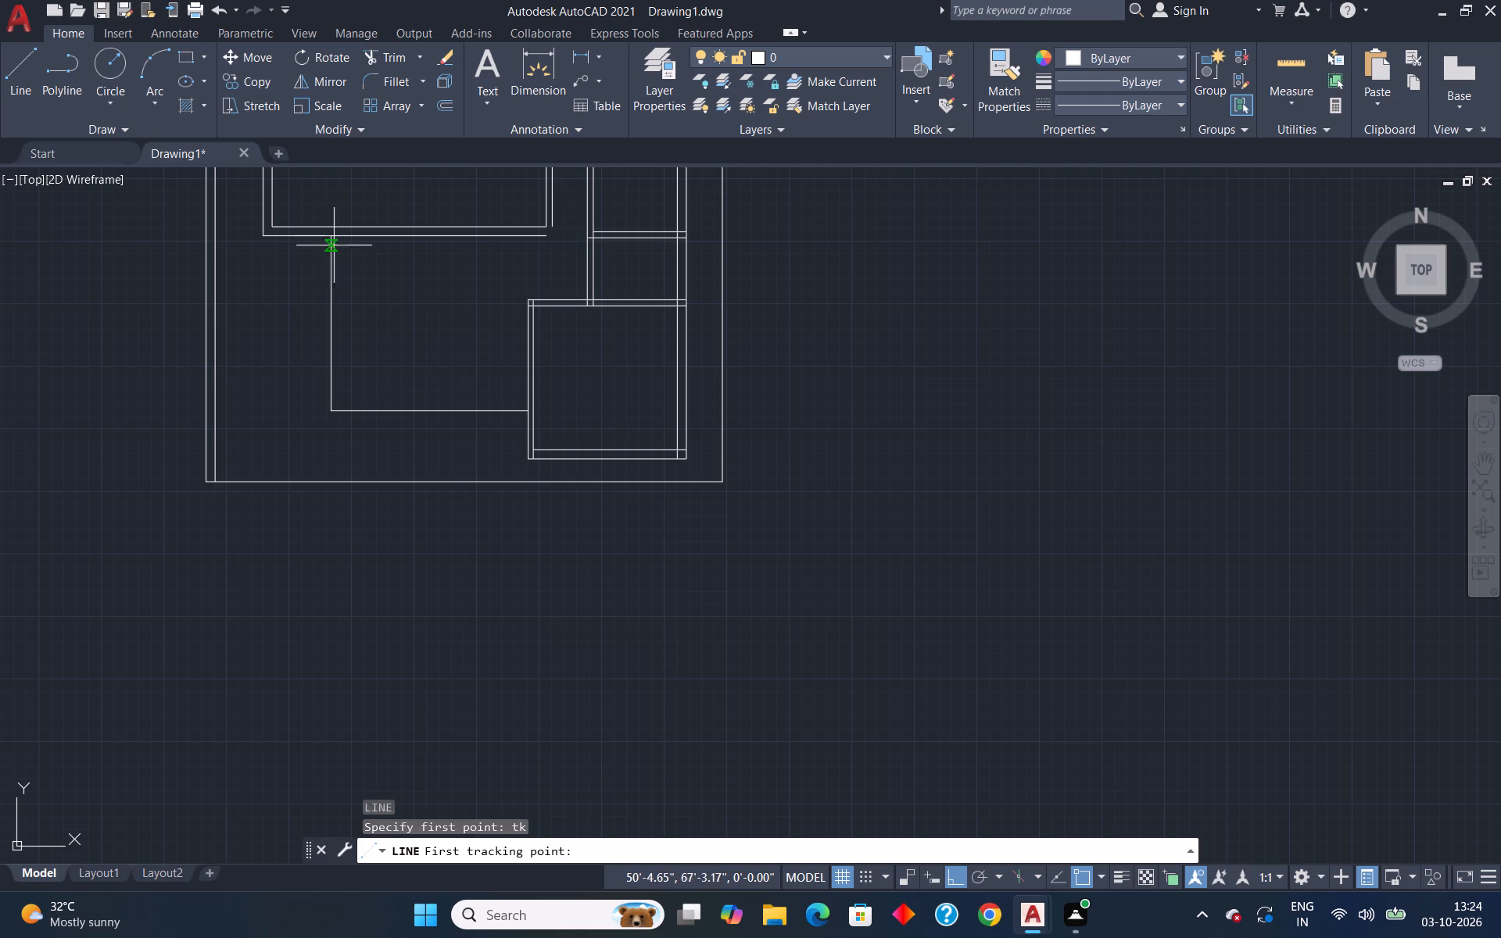
click(328, 237)
text(12)
key(apostrophe)
key(Return)
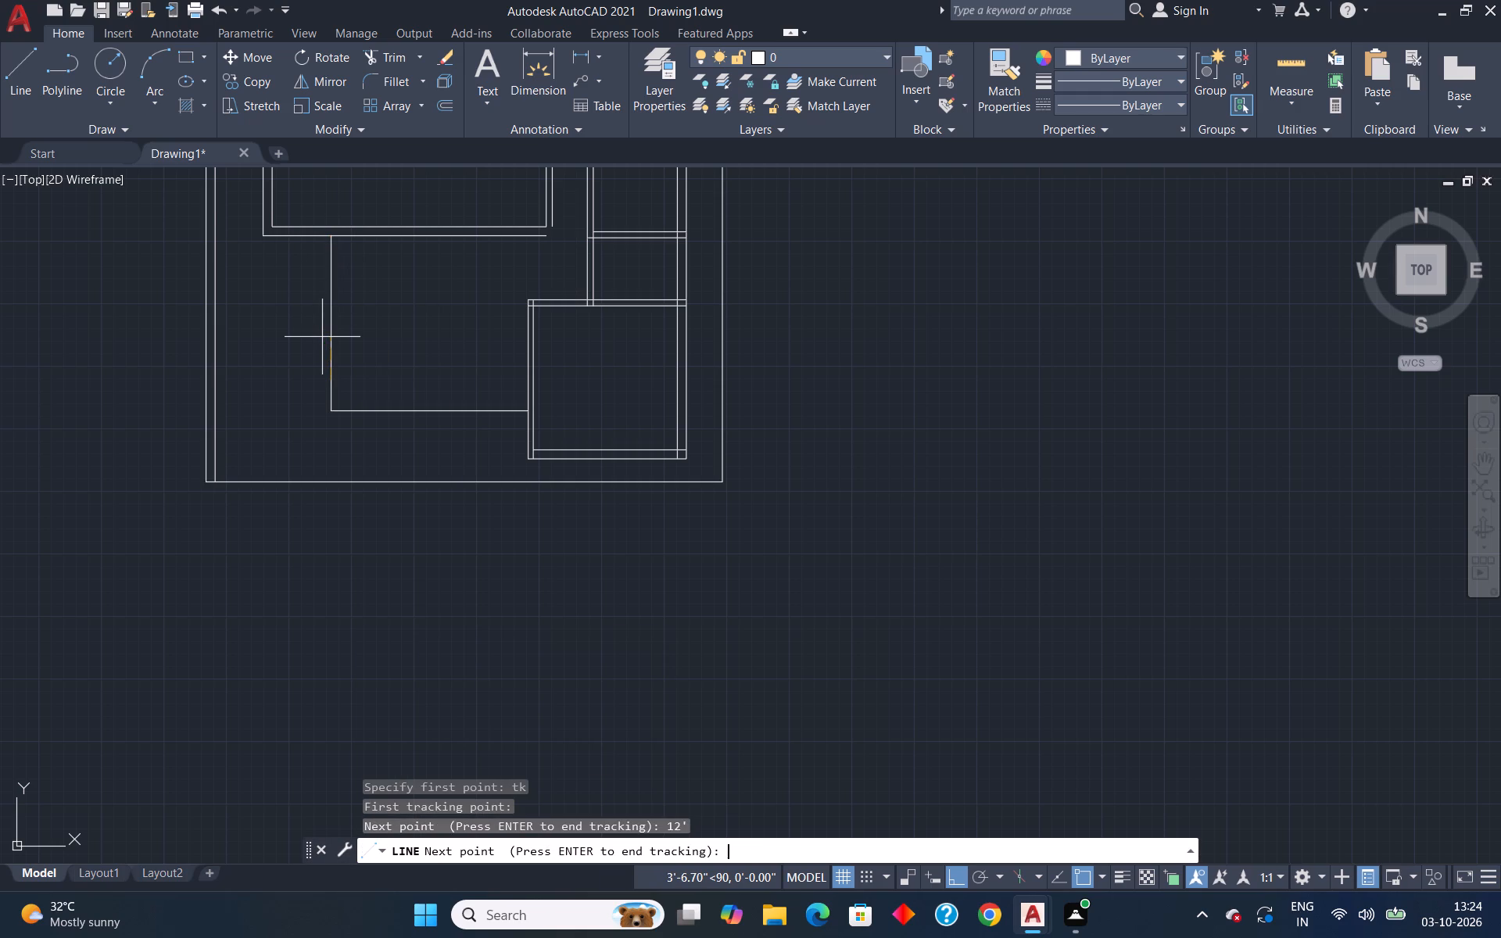
key(Return)
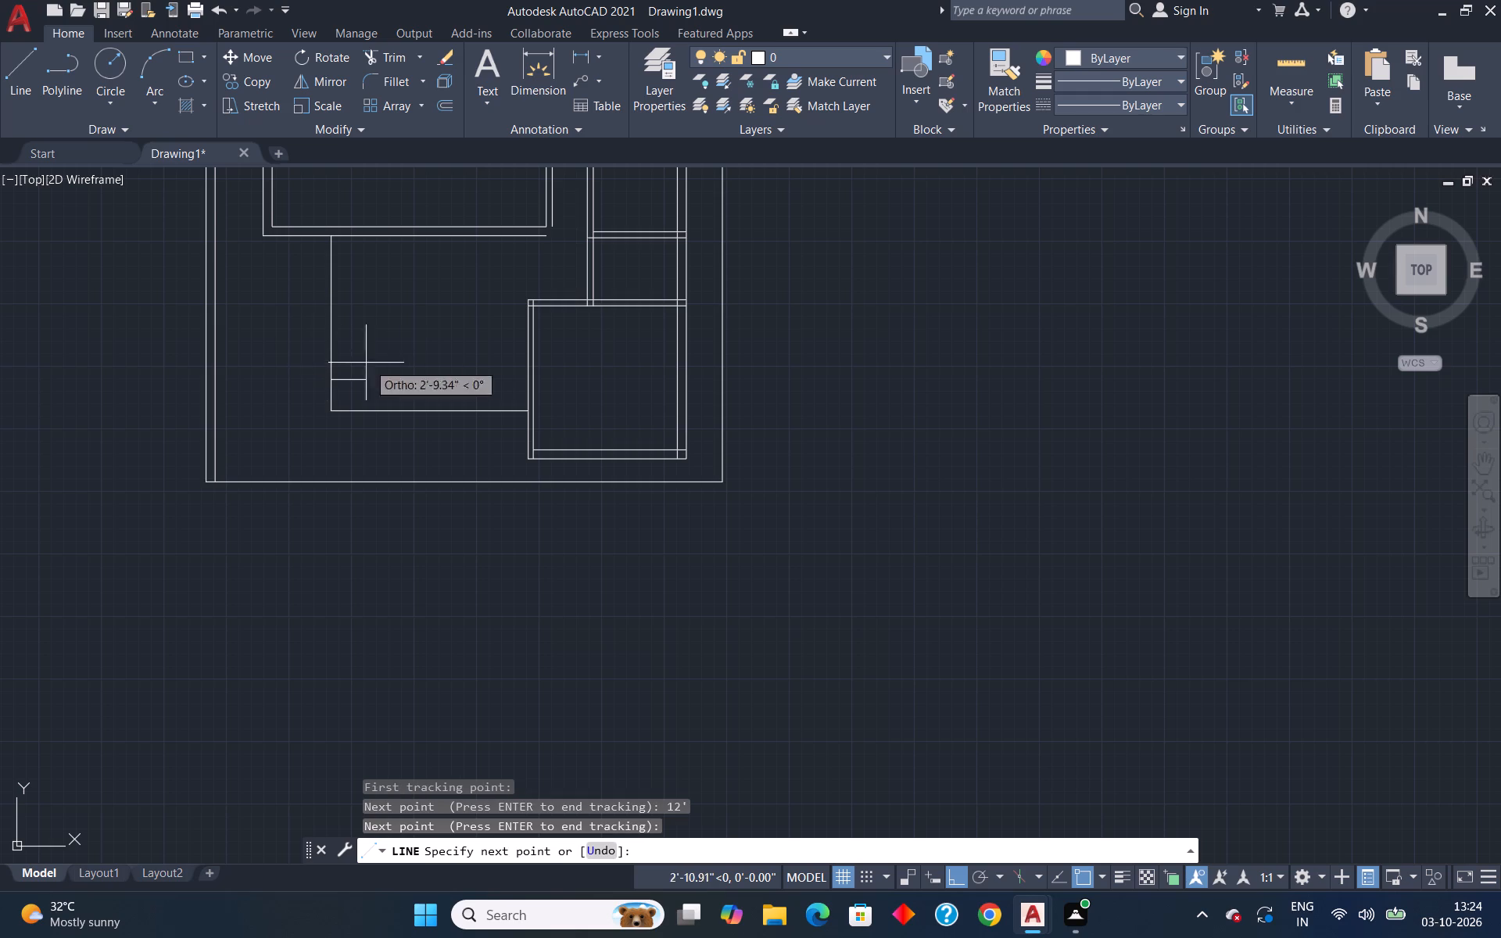
click(530, 378)
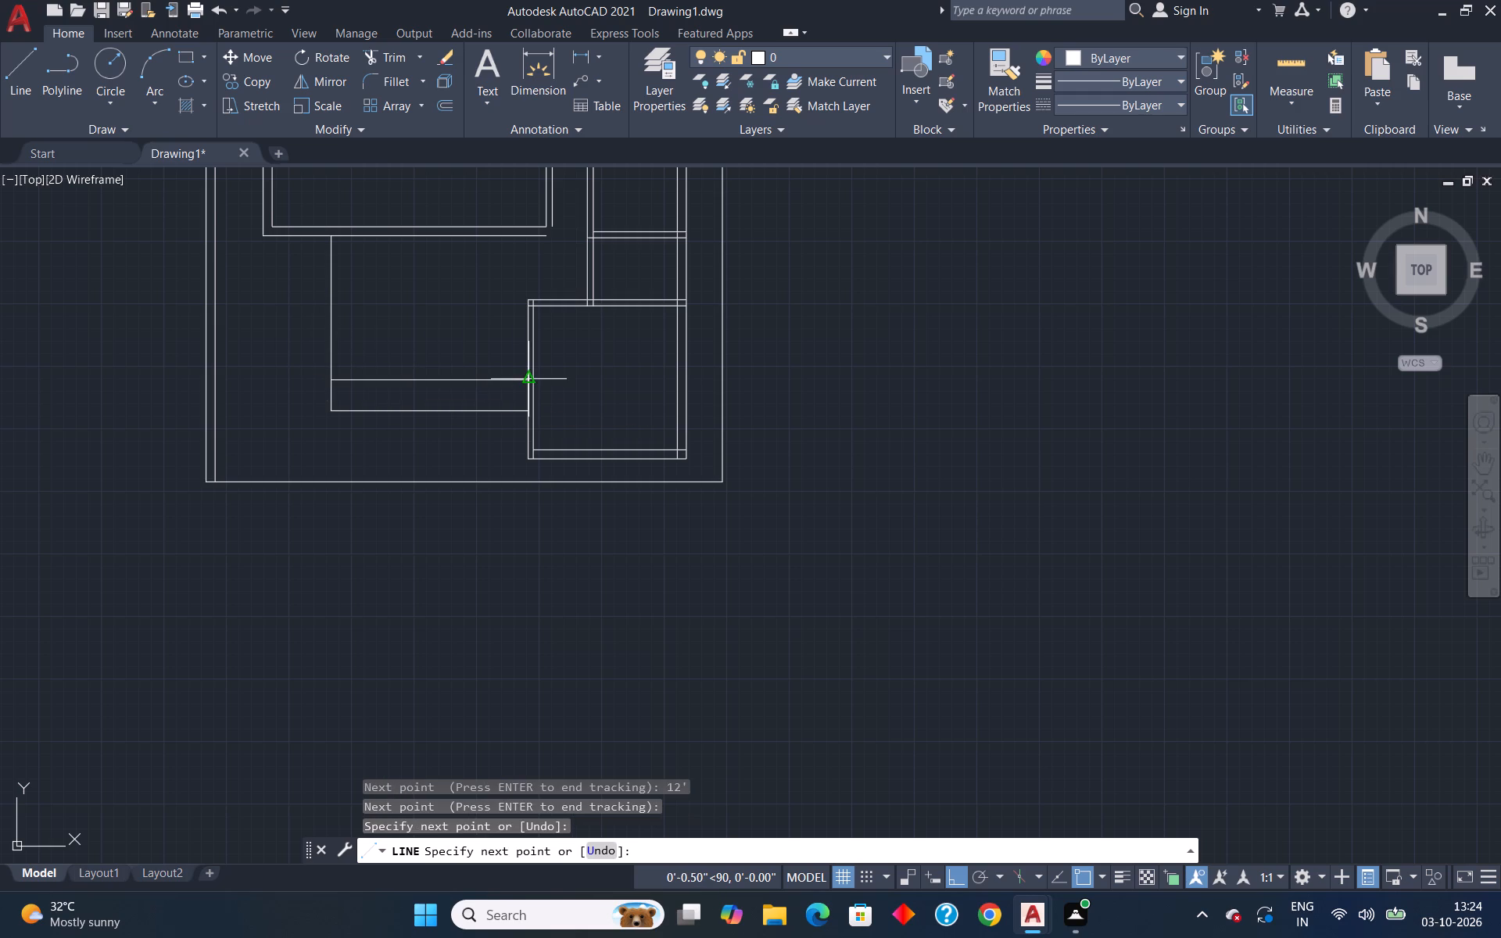
key(Escape)
Trim away the lower horizontal line and the stub of the left line below the new 12' line.
text(tr)
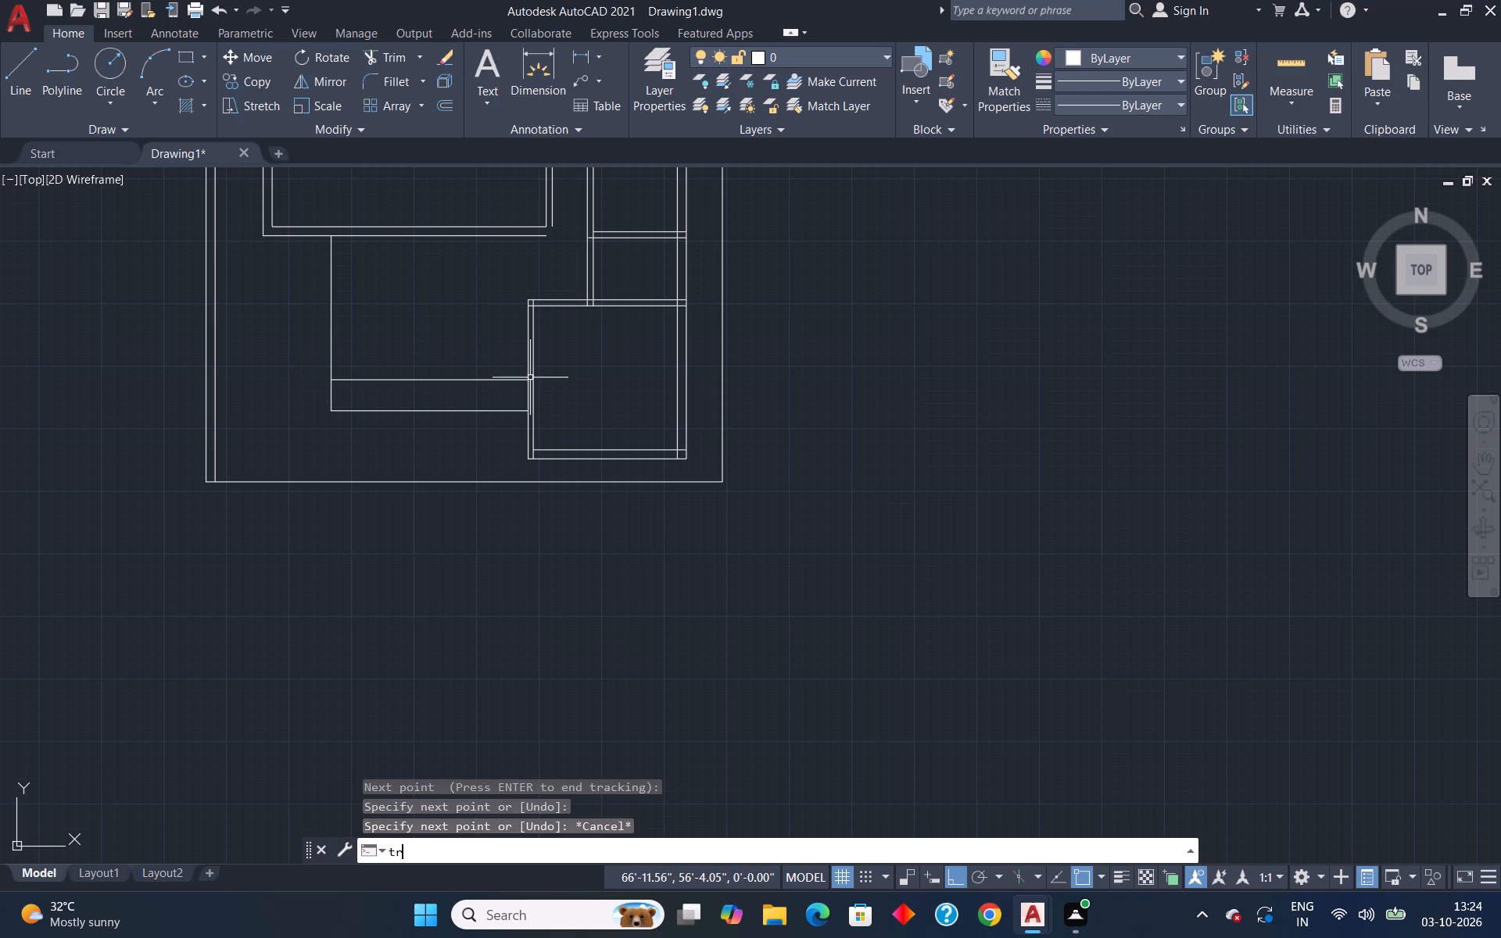
key(Return)
drag(432, 406, 403, 424)
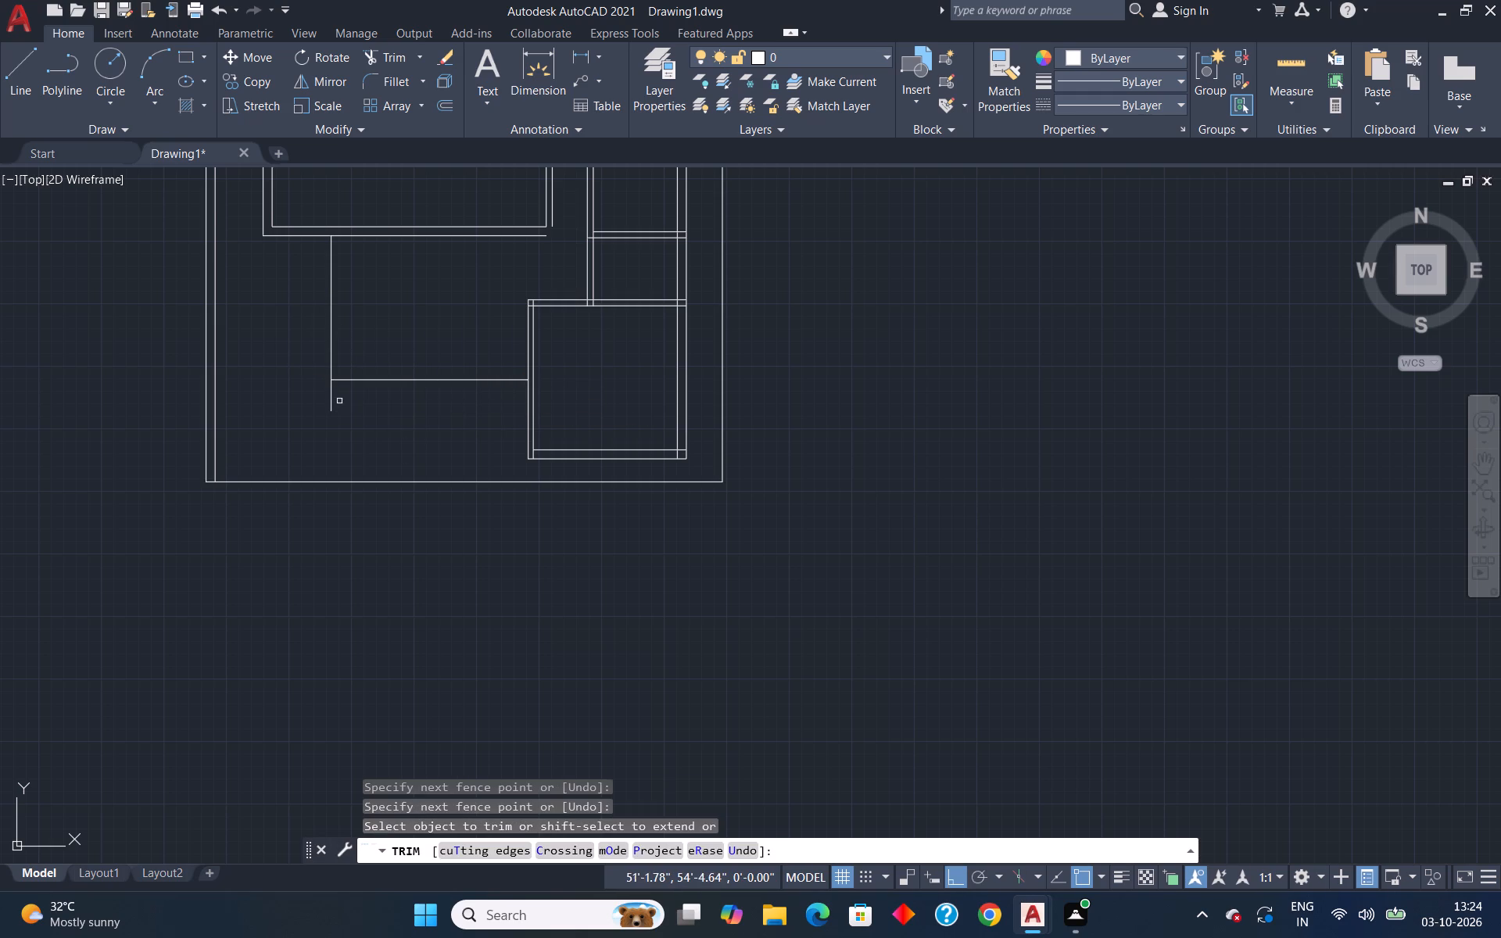
click(328, 401)
click(347, 405)
key(Escape)
Offset the new room's left line and bottom line 9" outward to form its walls.
key(o)
key(Return)
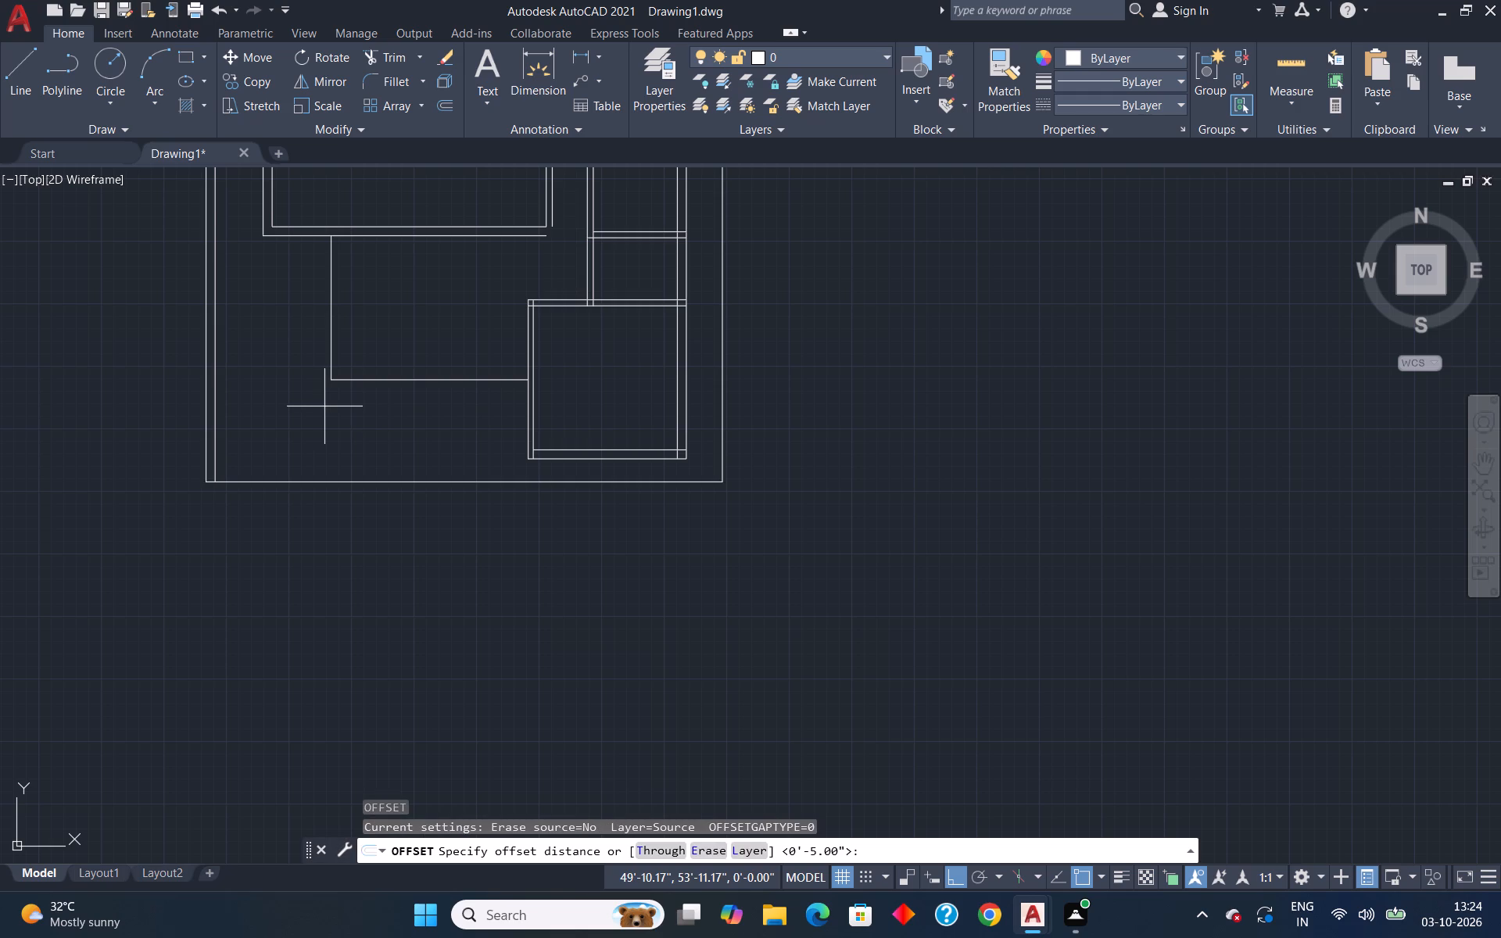
key(9)
key(shift+quotedbl)
key(Return)
click(332, 343)
click(306, 340)
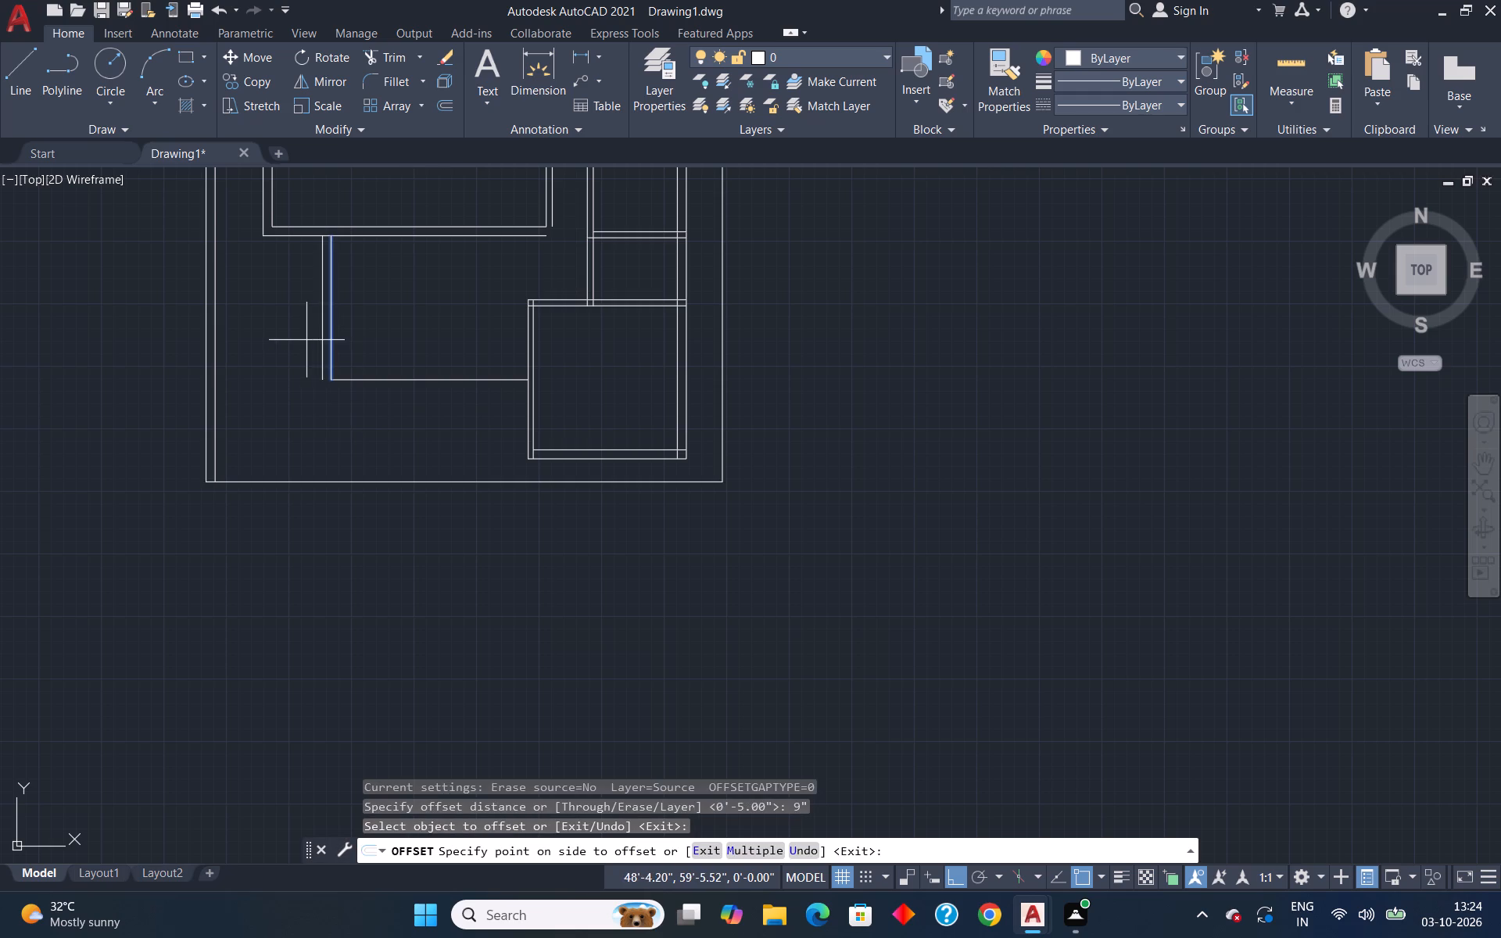
click(360, 378)
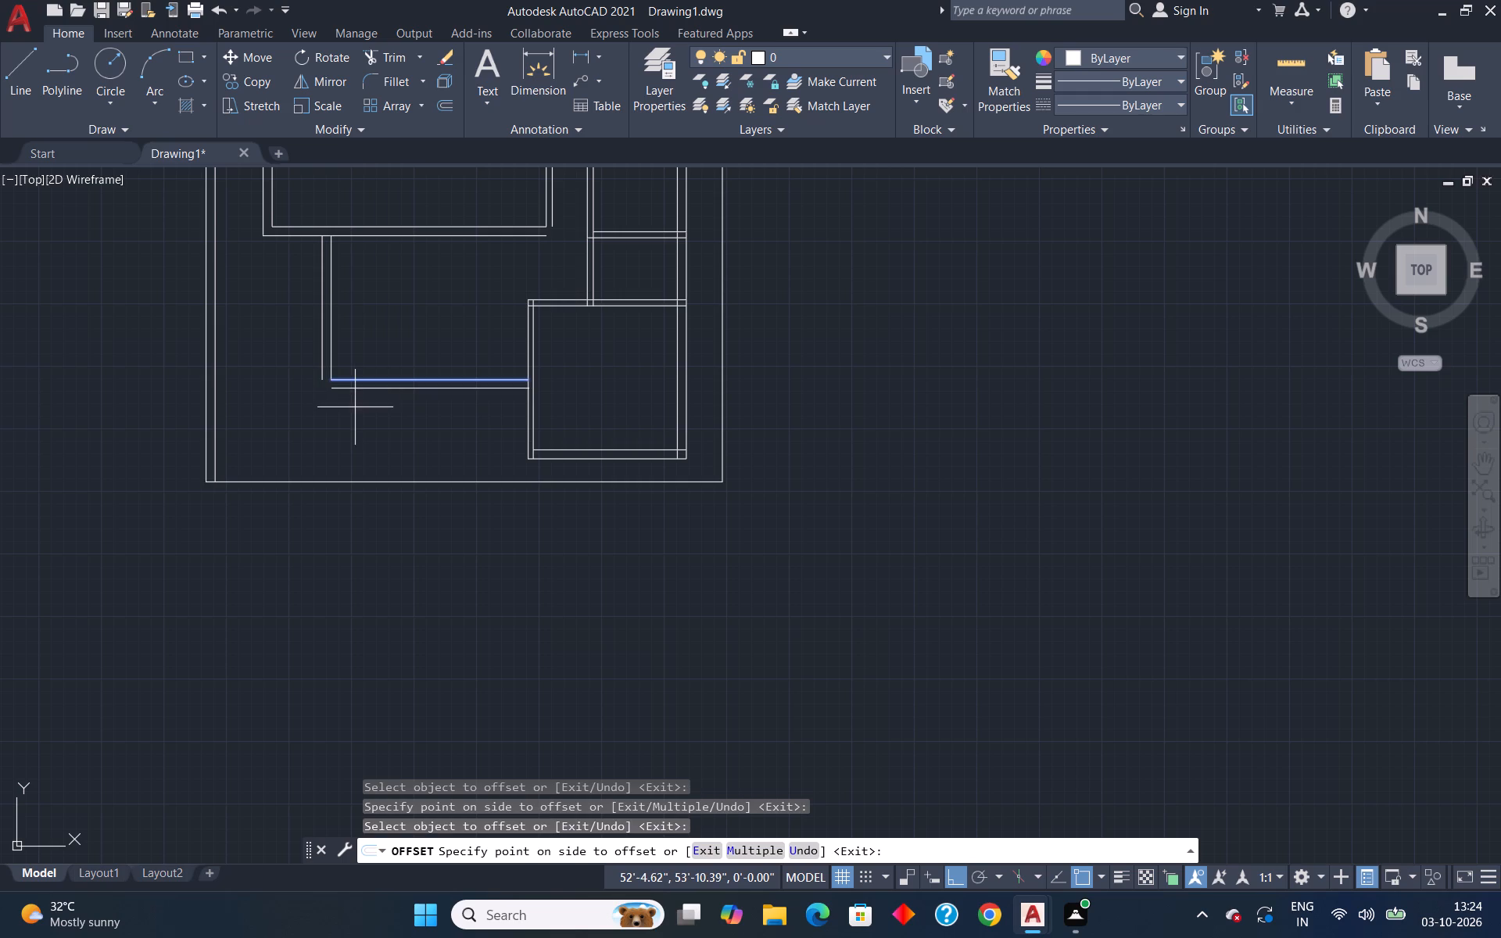
click(355, 407)
key(Escape)
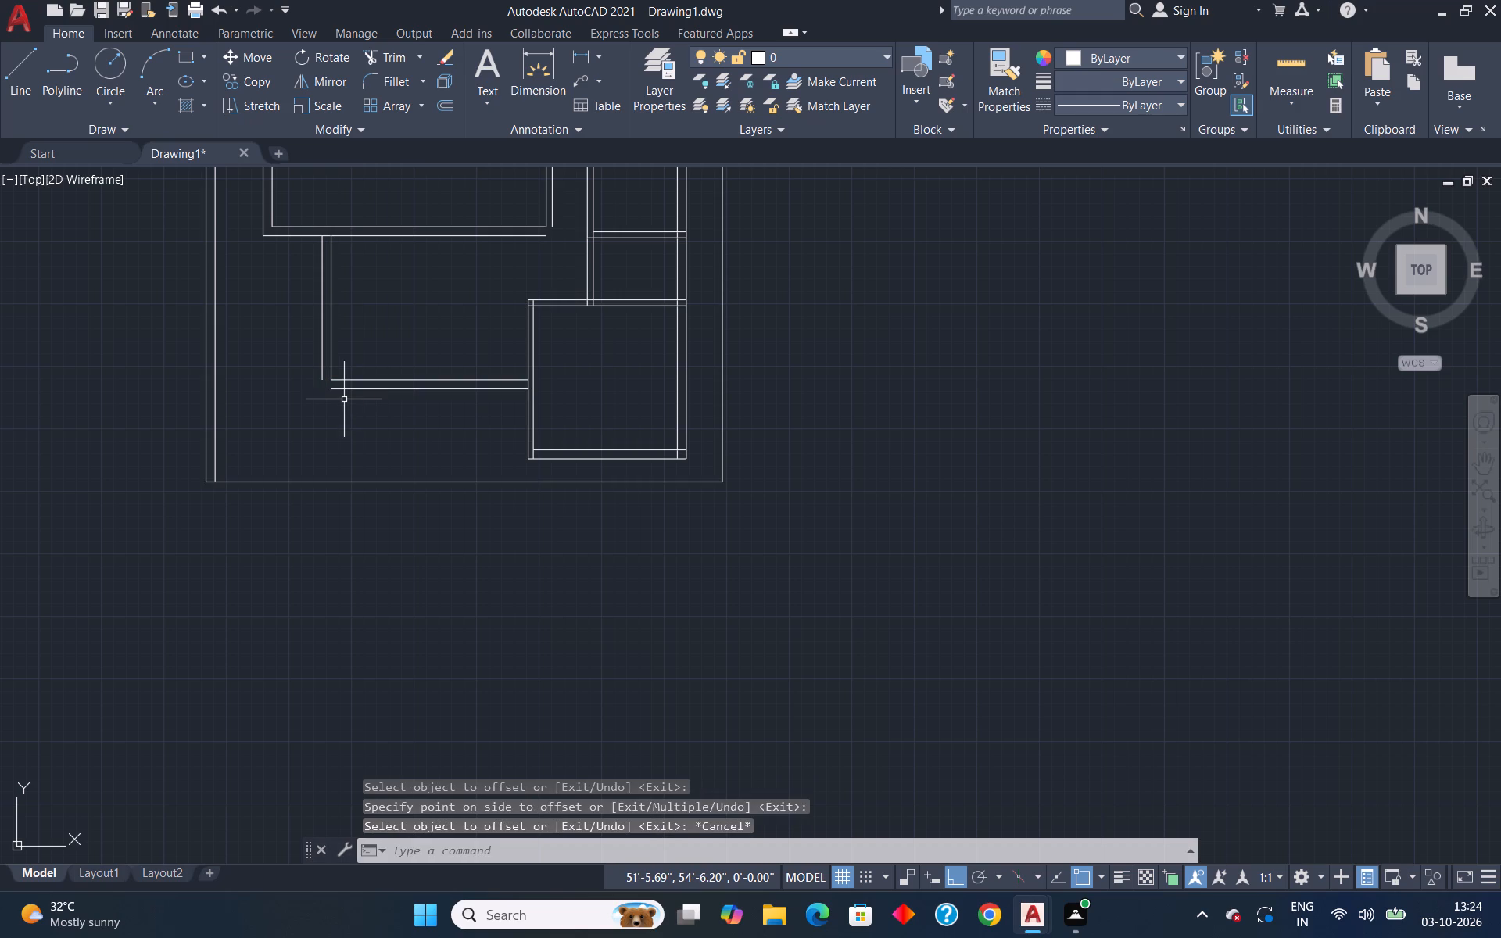
Fillet the outer lines of the new room's left and bottom walls into a sharp corner.
key(f)
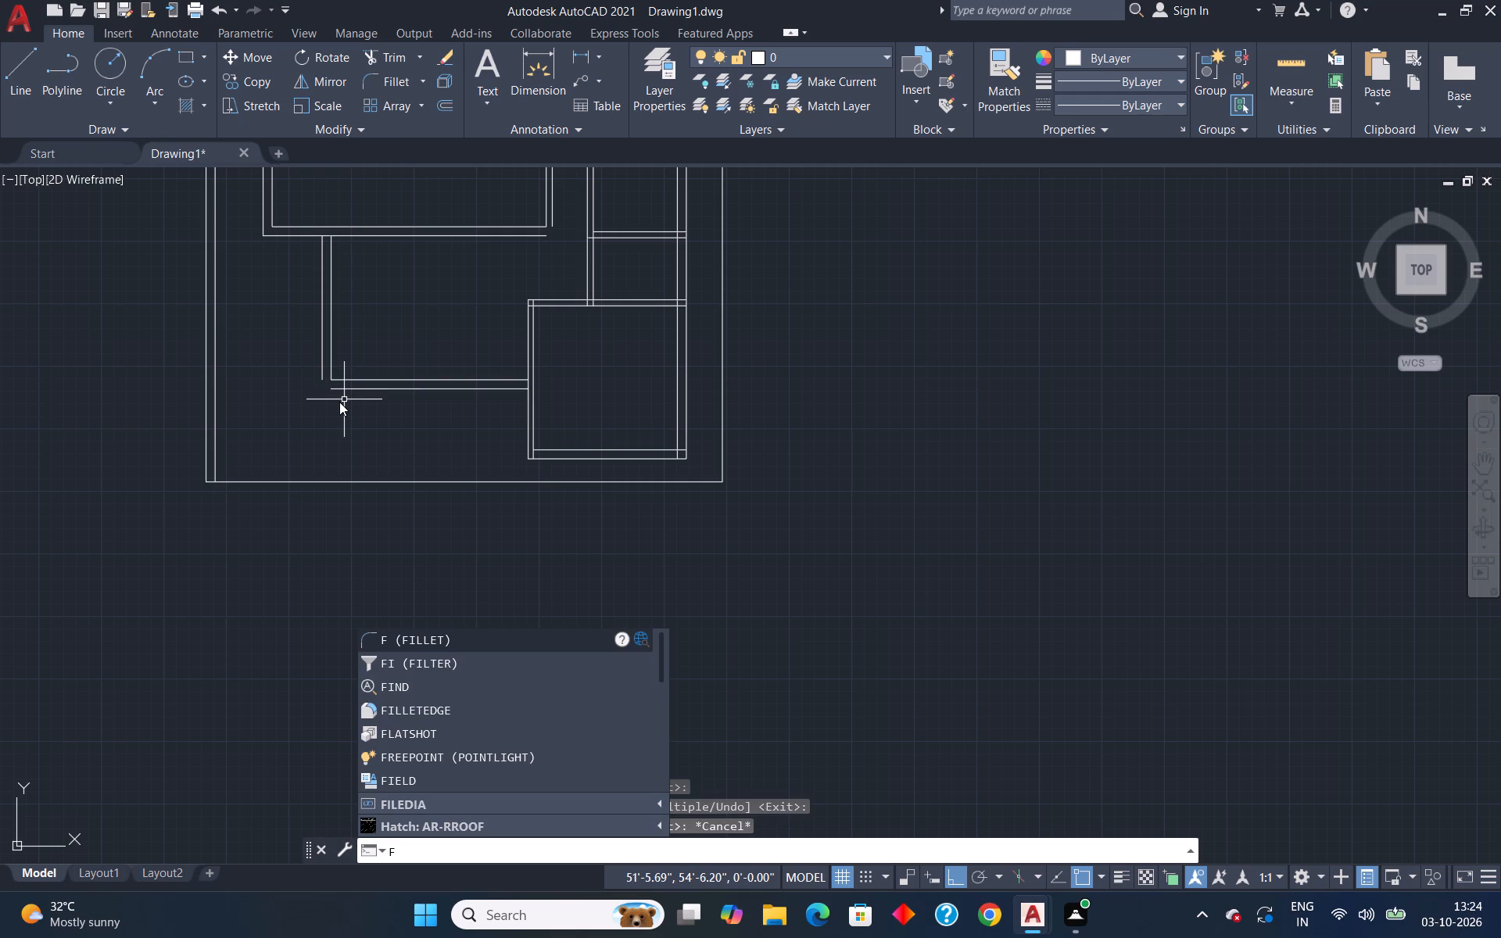
key(Return)
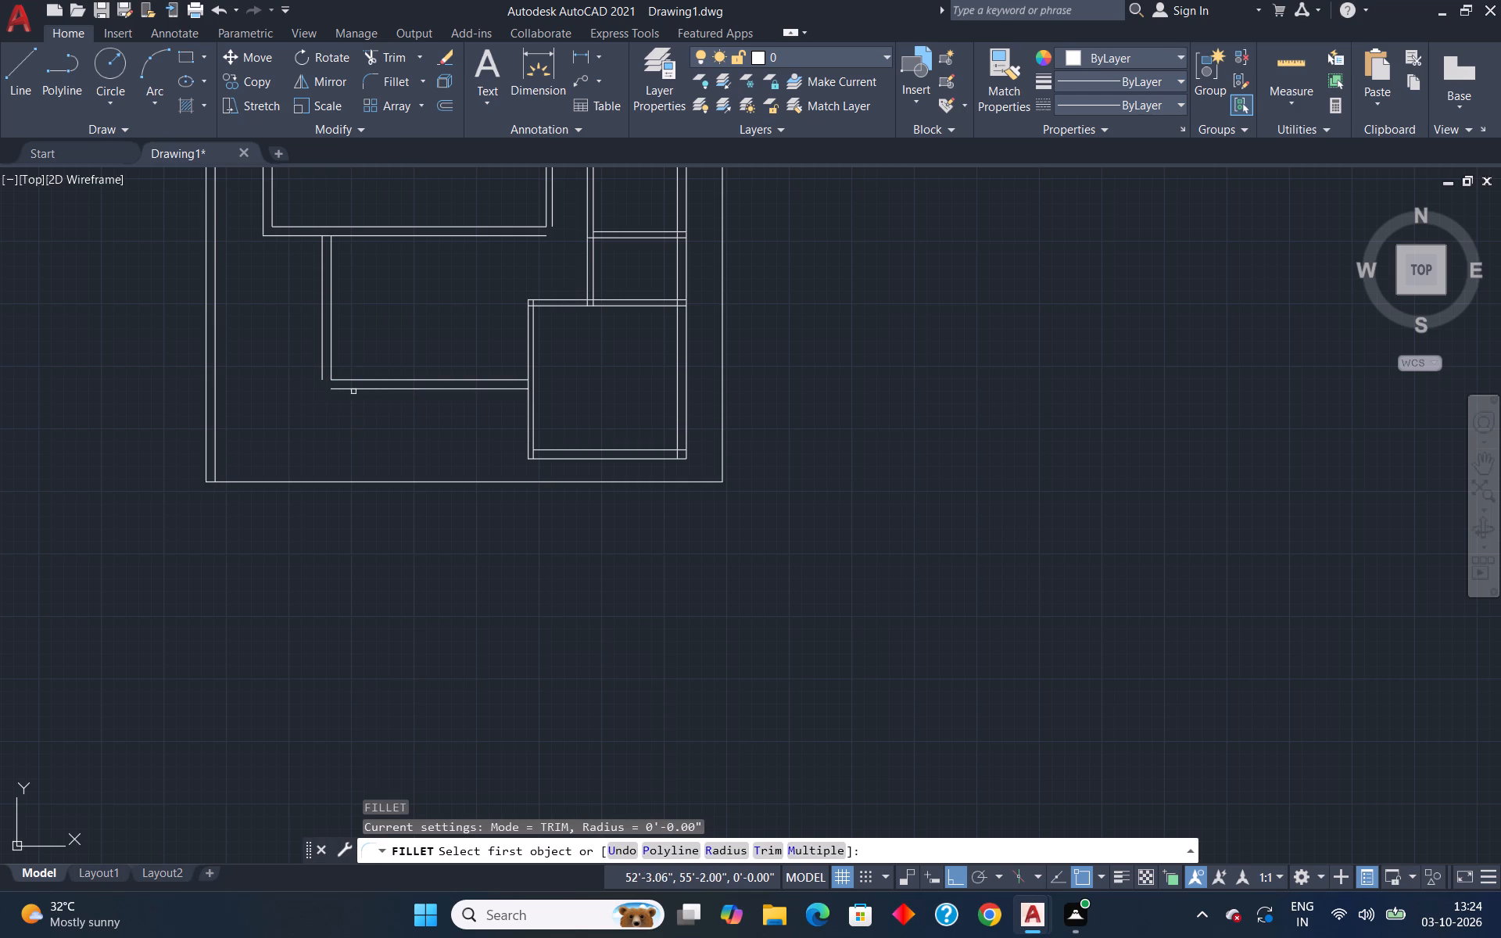
click(352, 389)
click(321, 368)
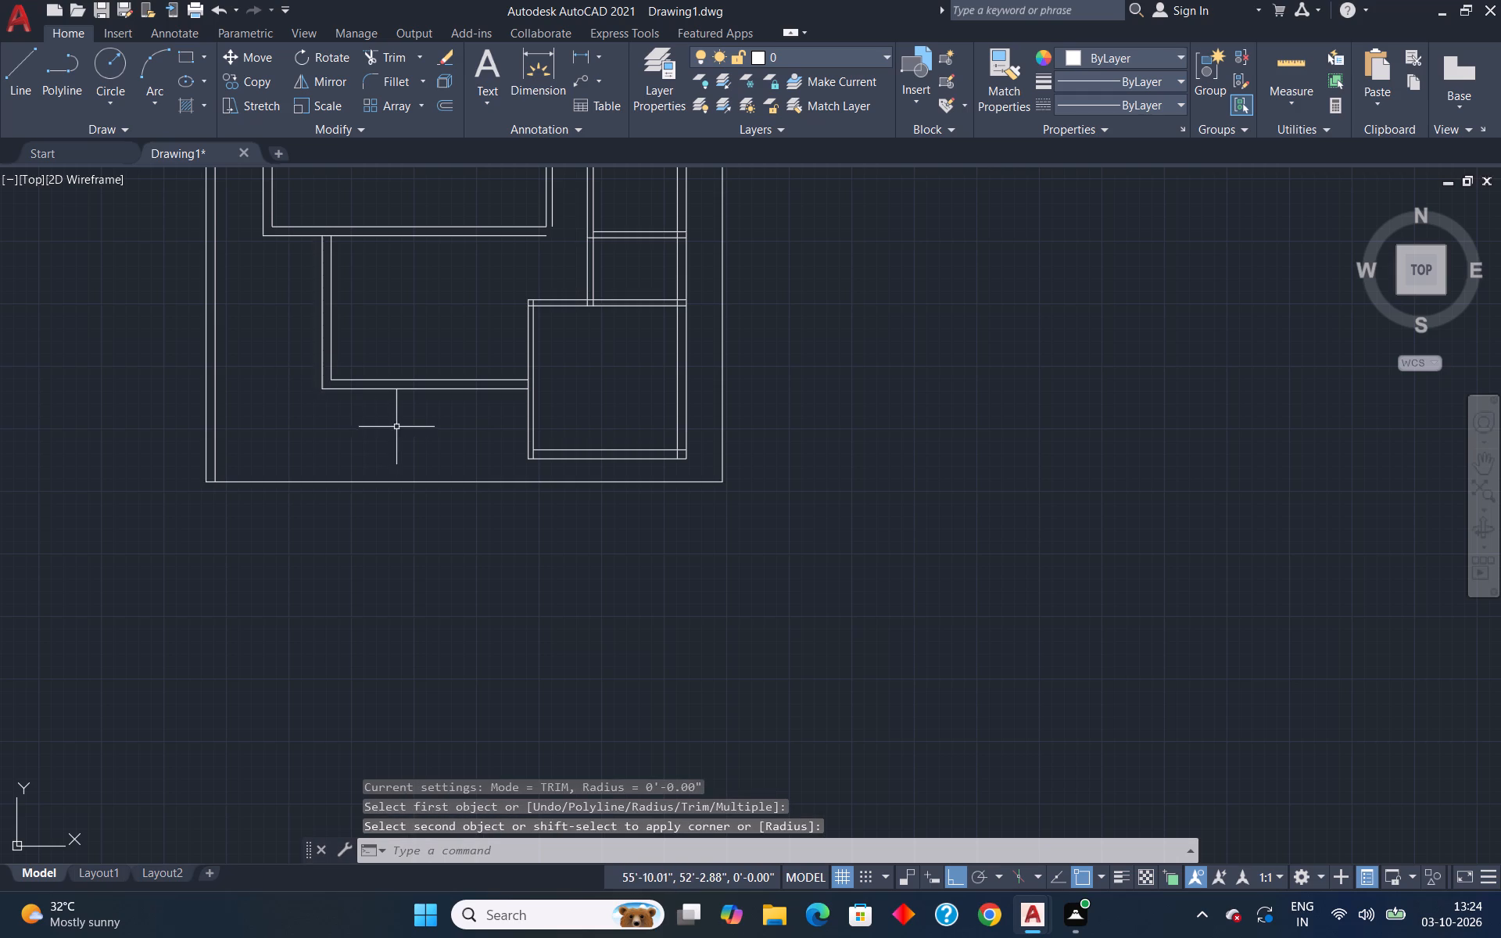
key(Escape)
Extend both lines of the middle room's right wall down to the top wall of the lower-right room.
scroll(489, 458, down, 1)
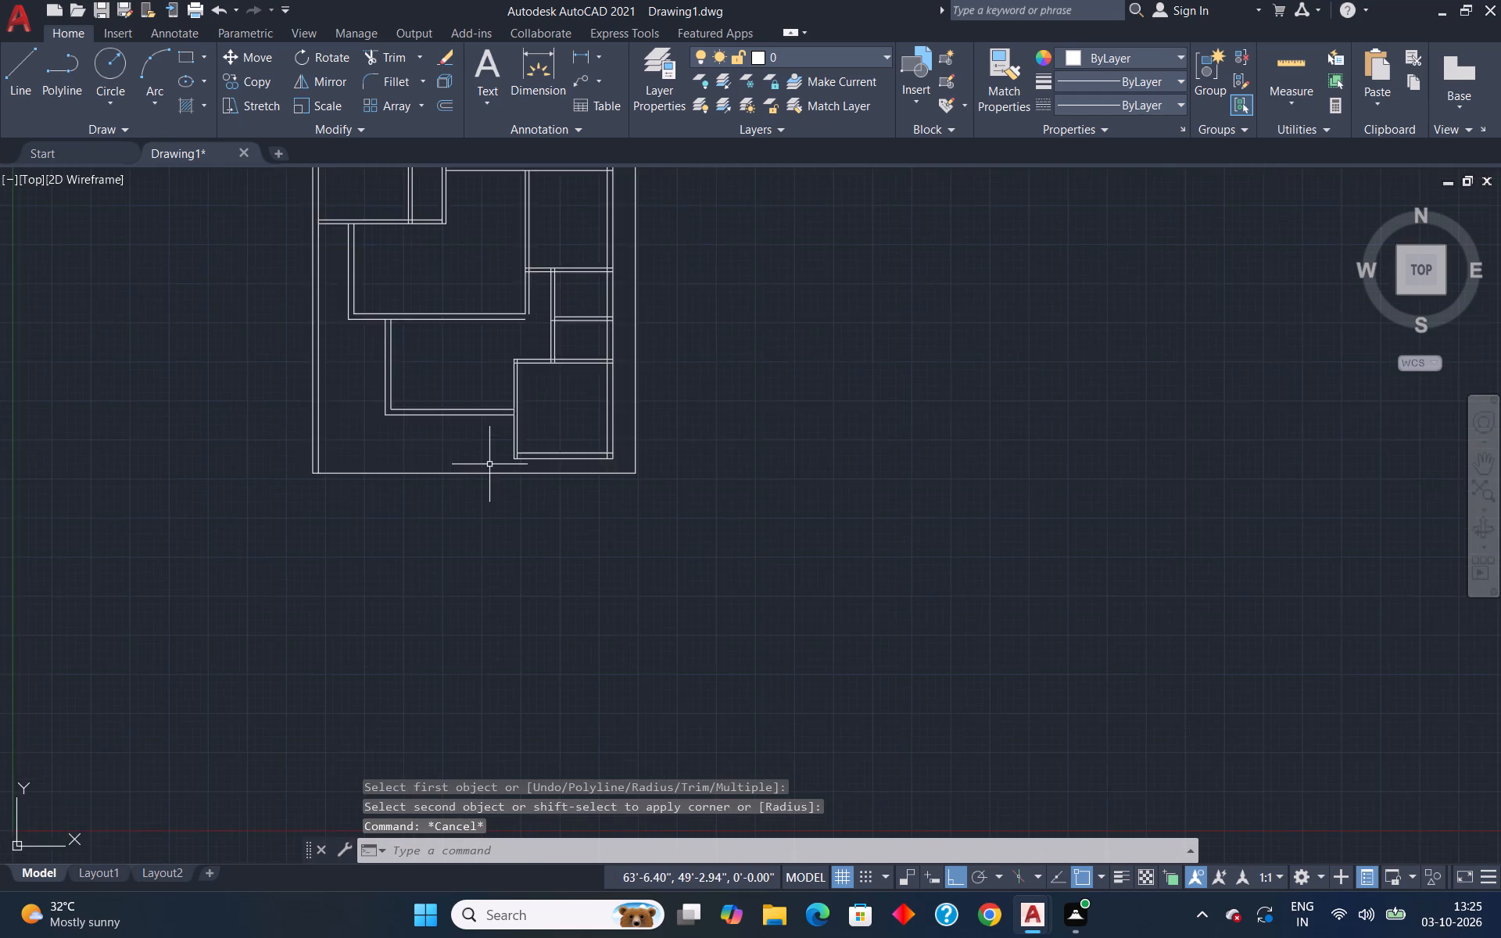
scroll(489, 465, down, 1)
scroll(442, 400, up, 2)
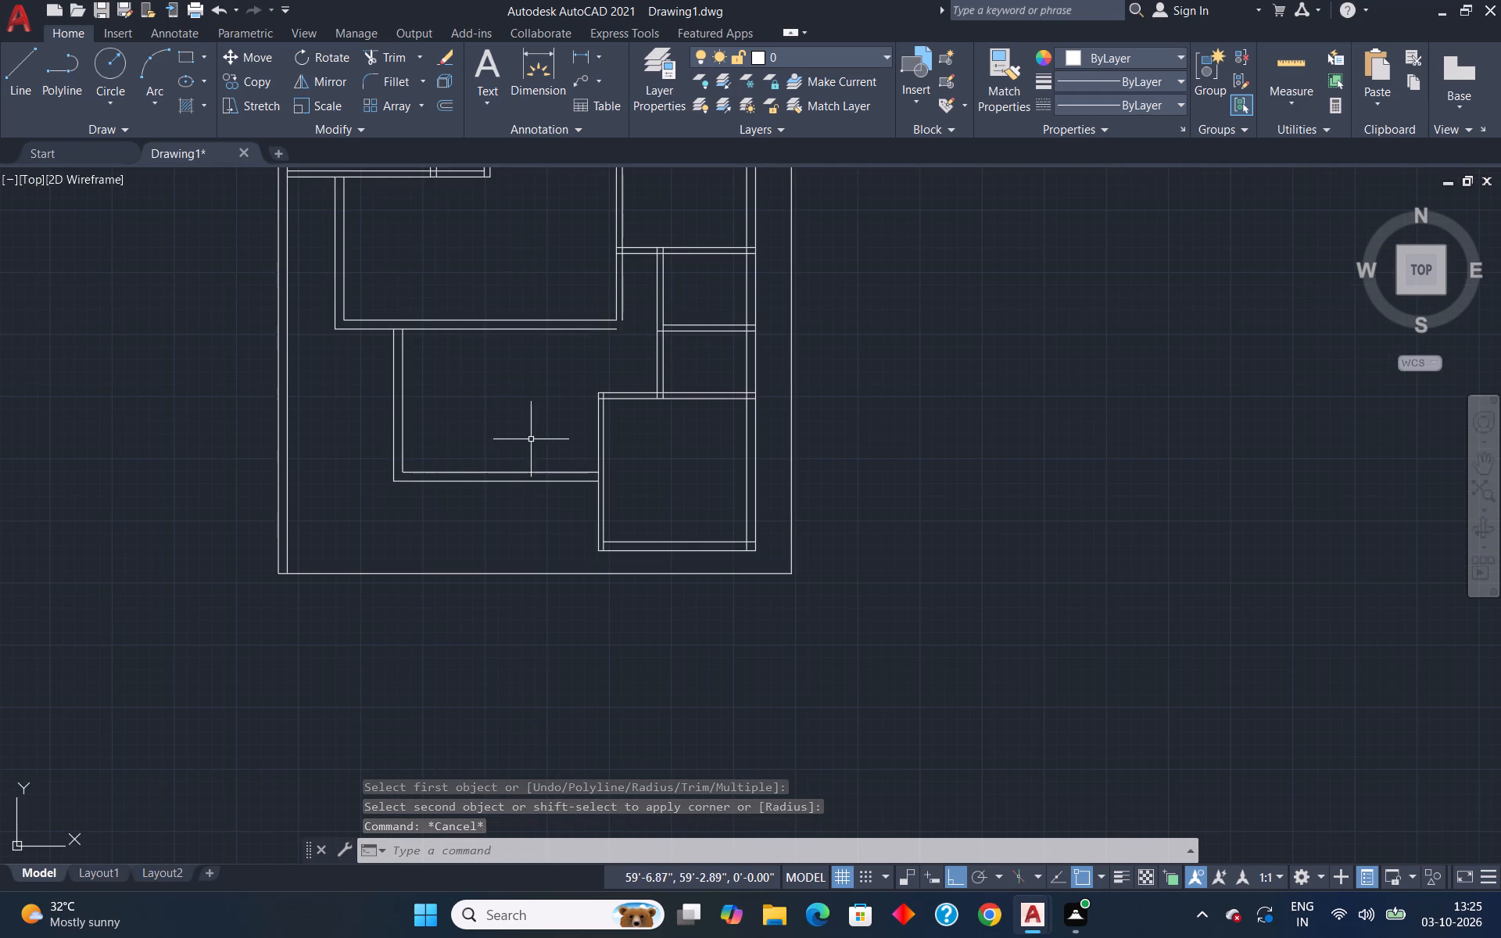
scroll(557, 409, up, 1)
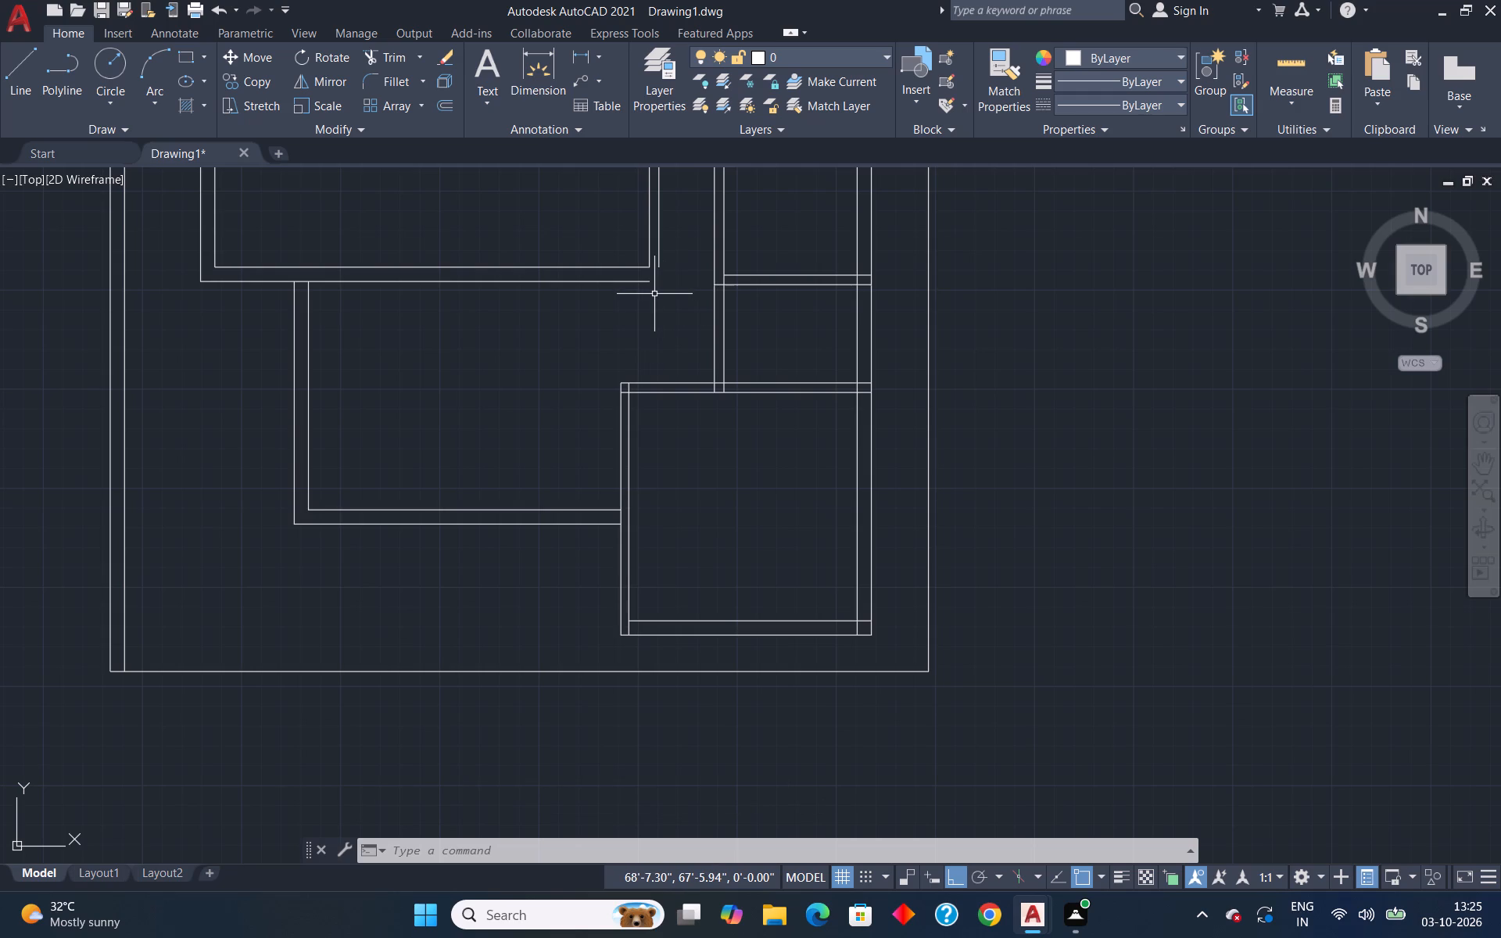
text(ec)
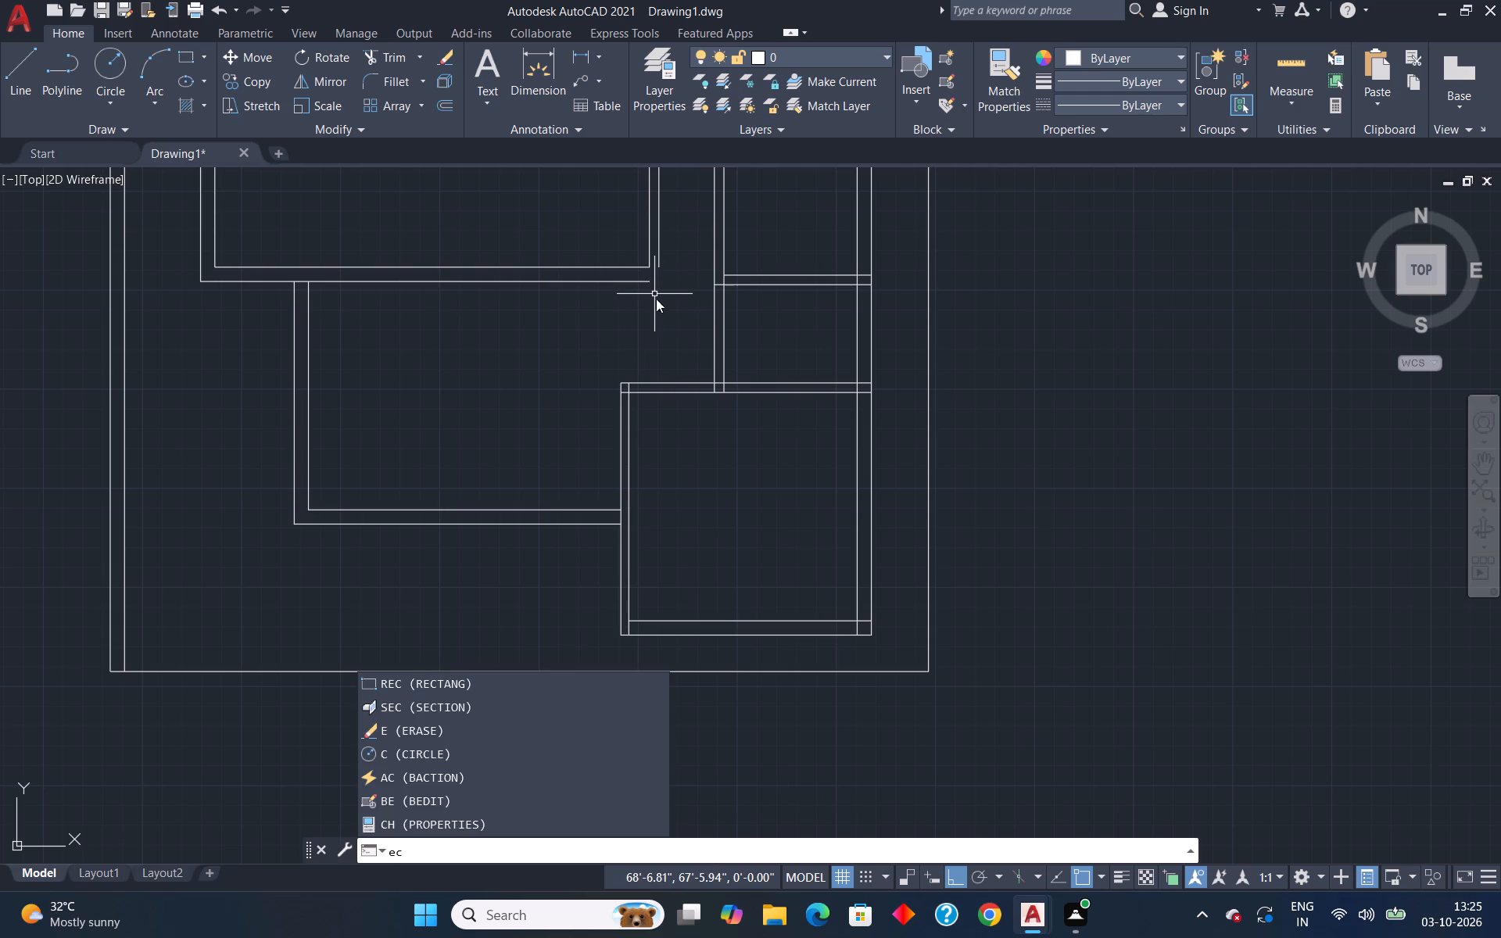
key(BackSpace)
key(x)
key(Return)
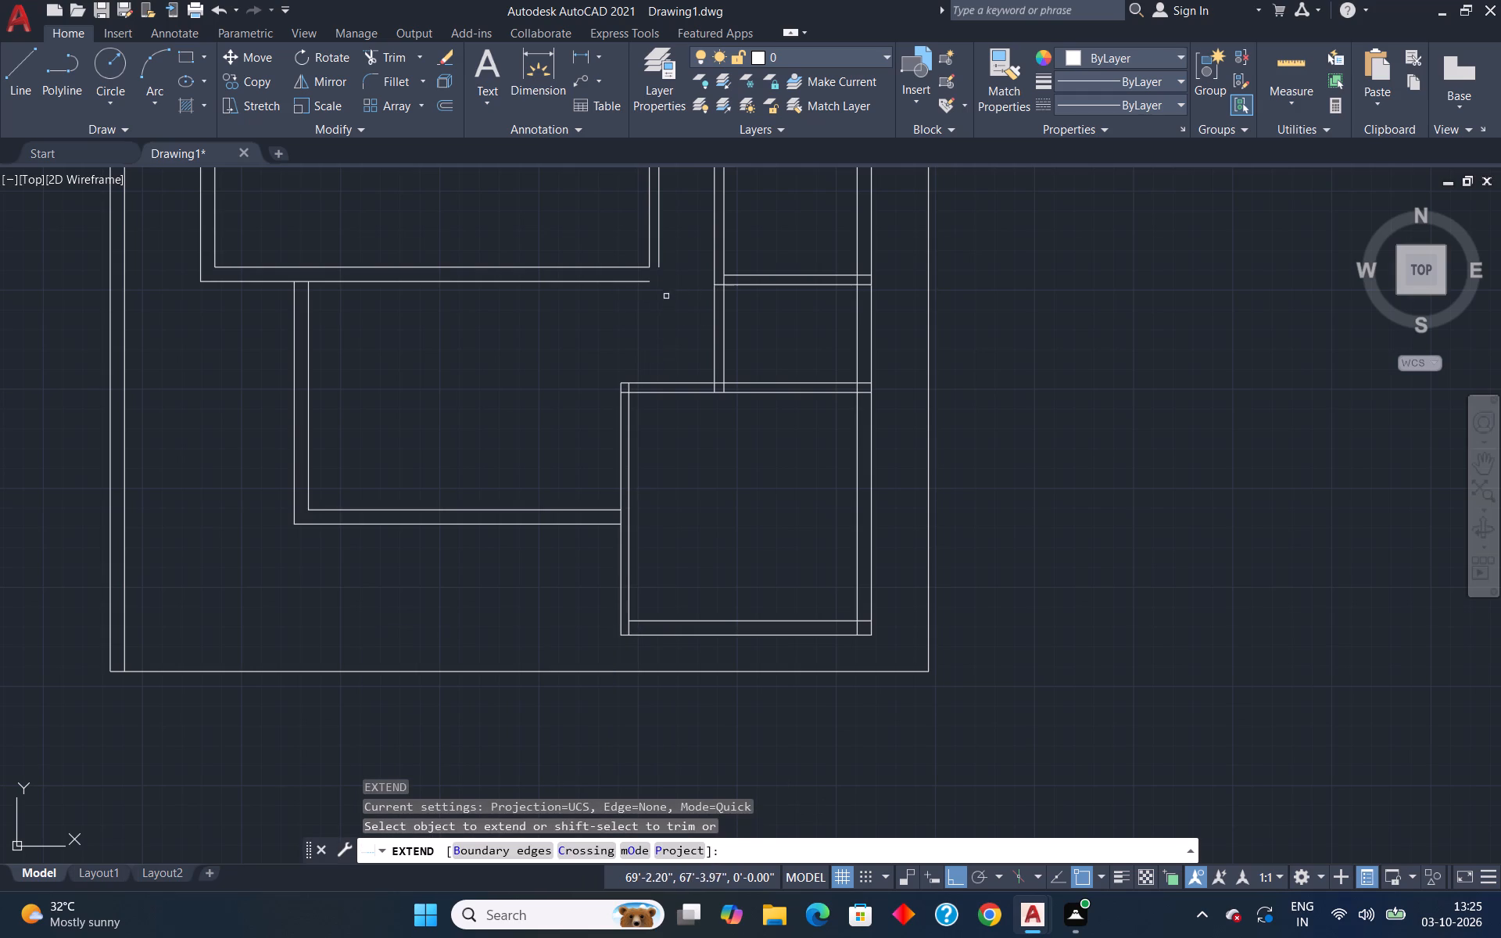
click(657, 250)
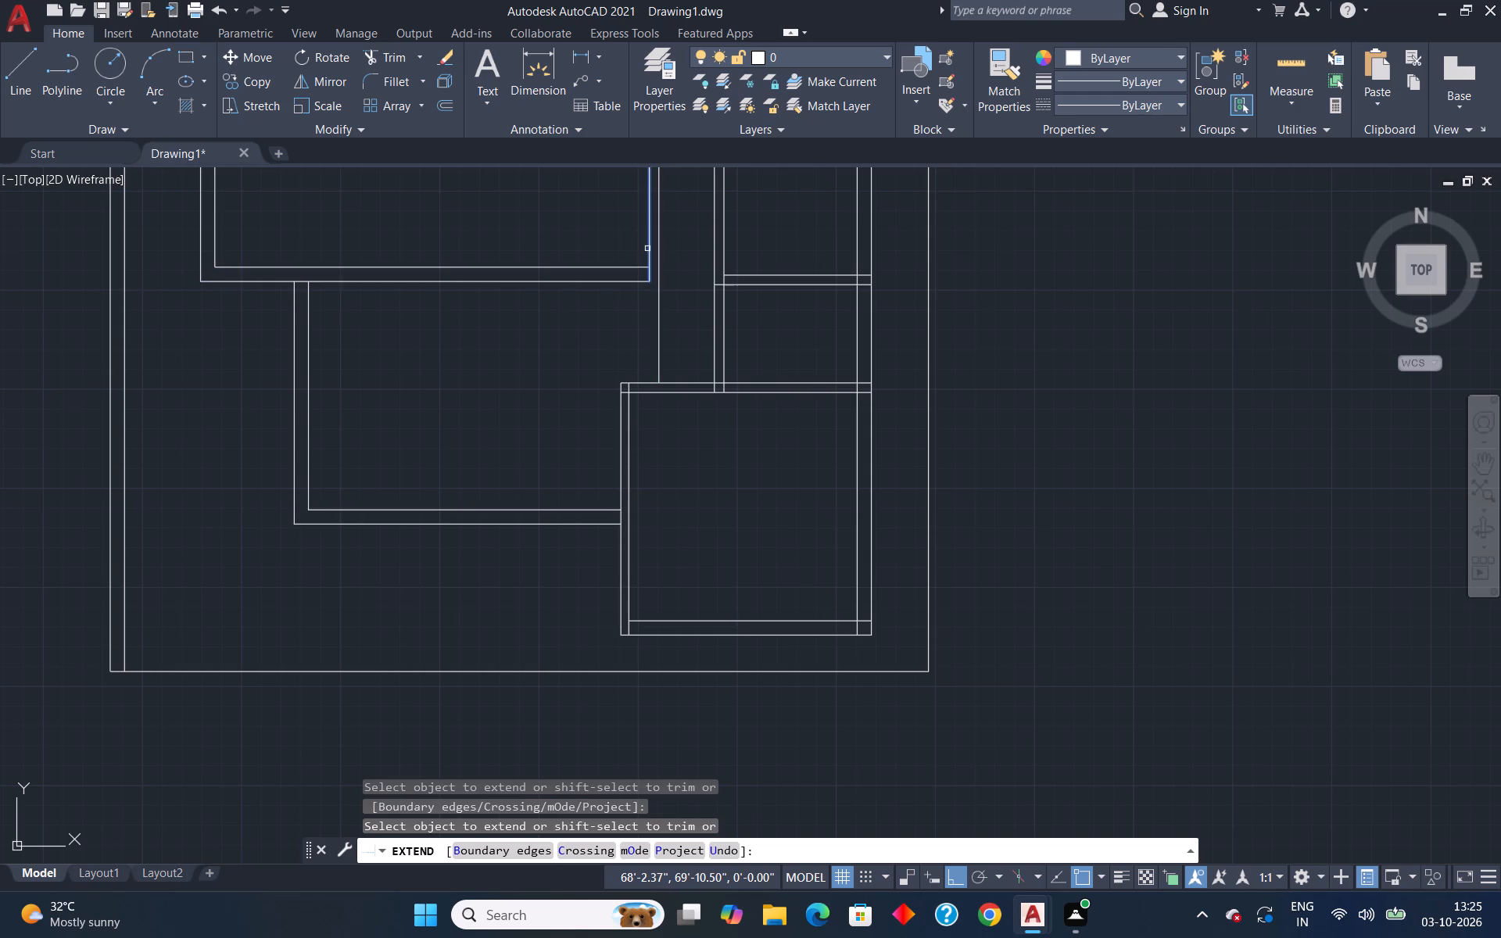
click(647, 249)
click(643, 259)
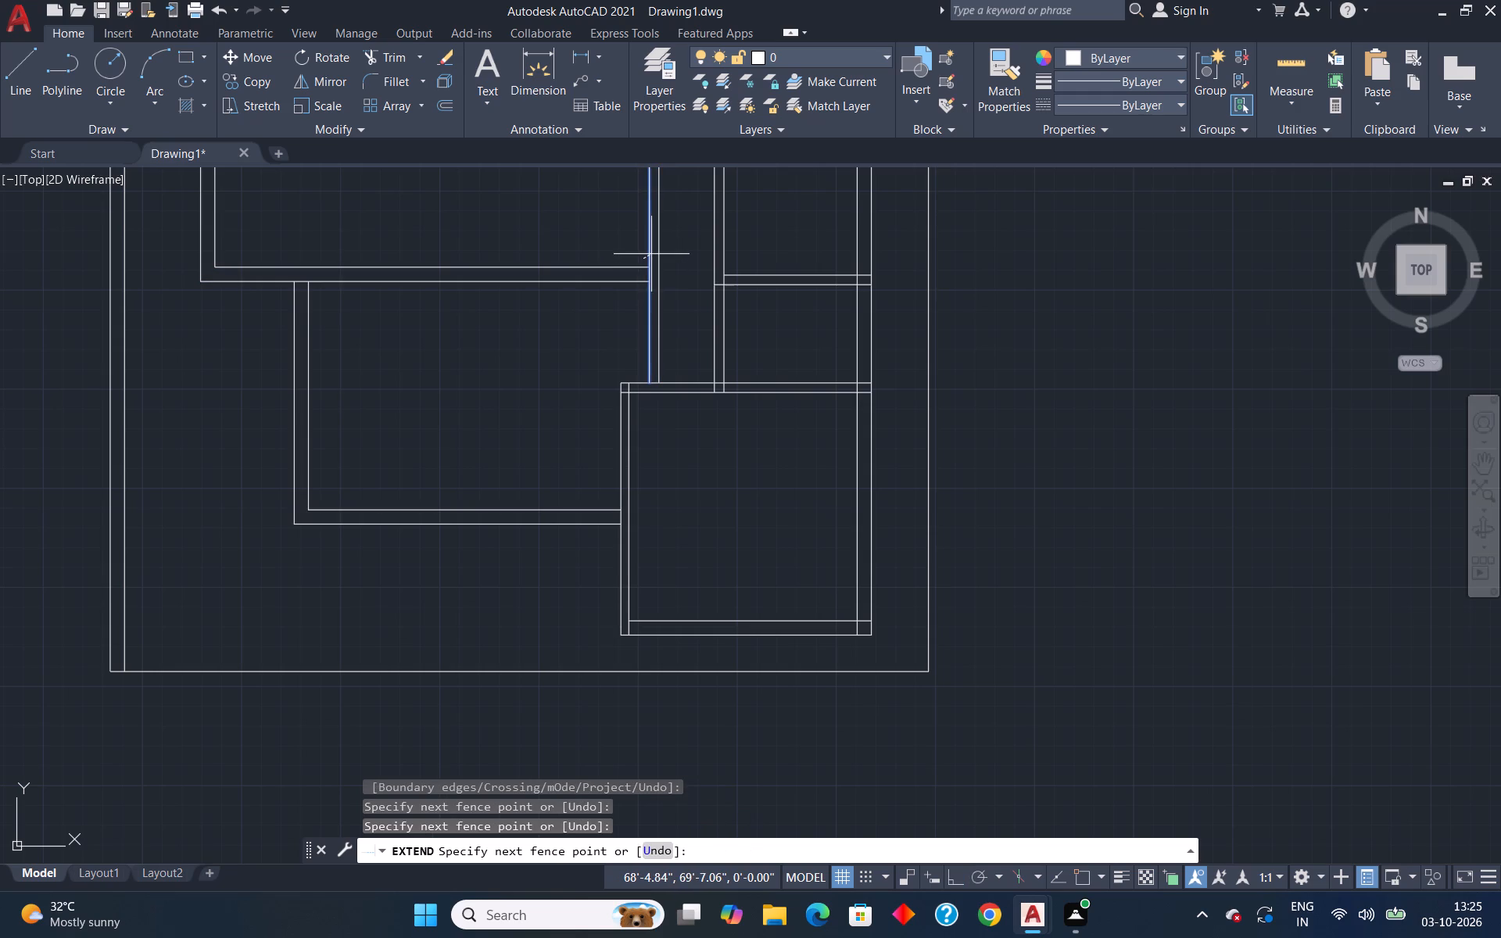
click(651, 254)
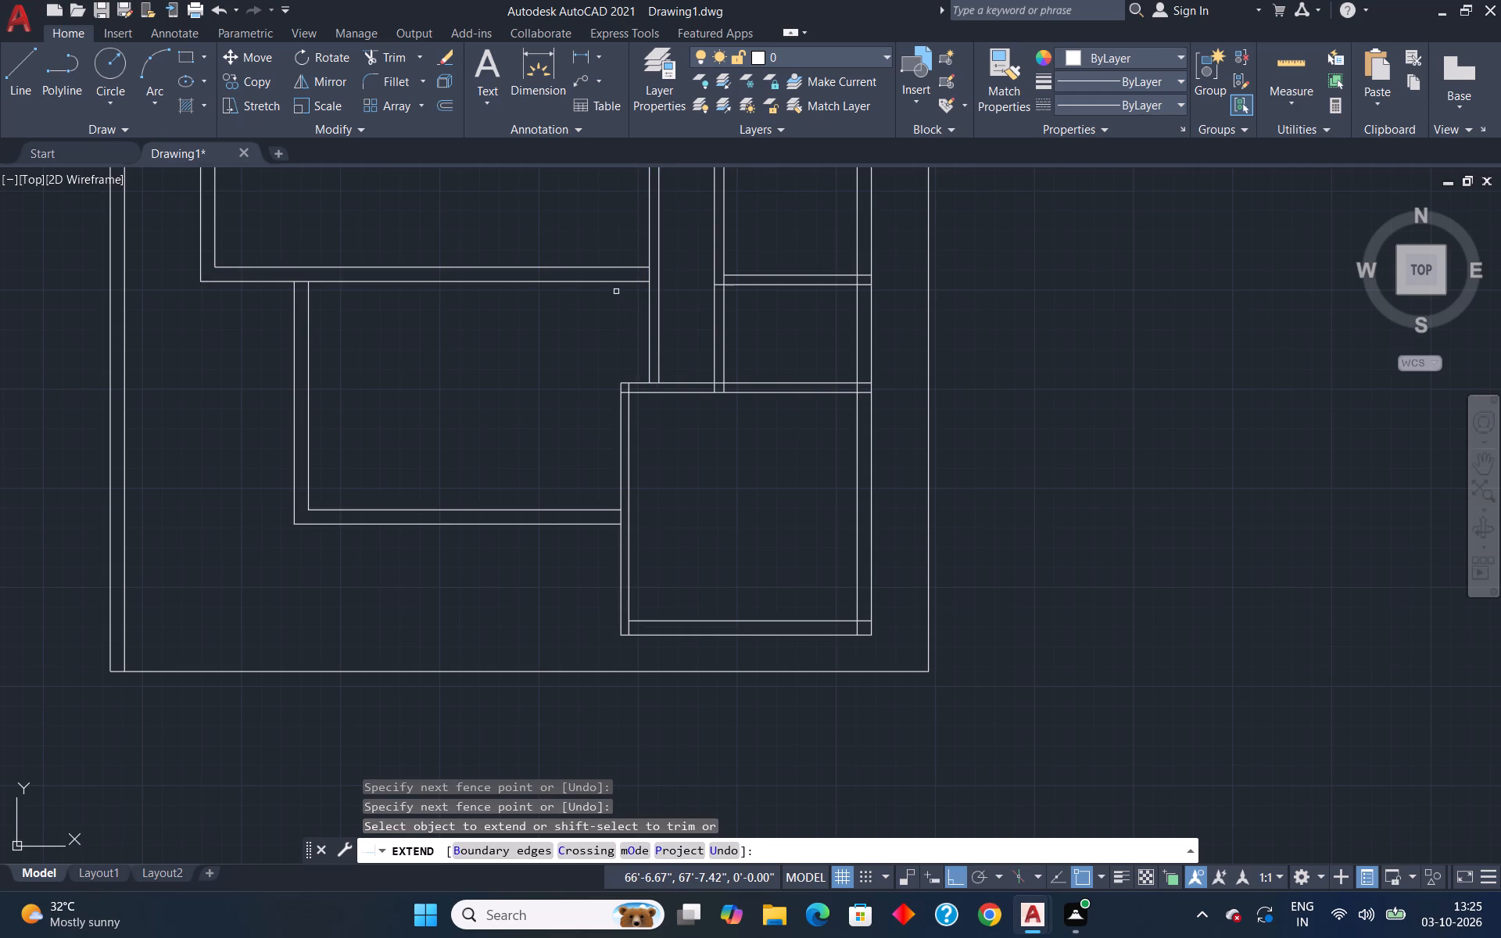
key(Escape)
Trim the left line of the extended wall between the two lines of the middle room's bottom wall.
text(tr)
key(Return)
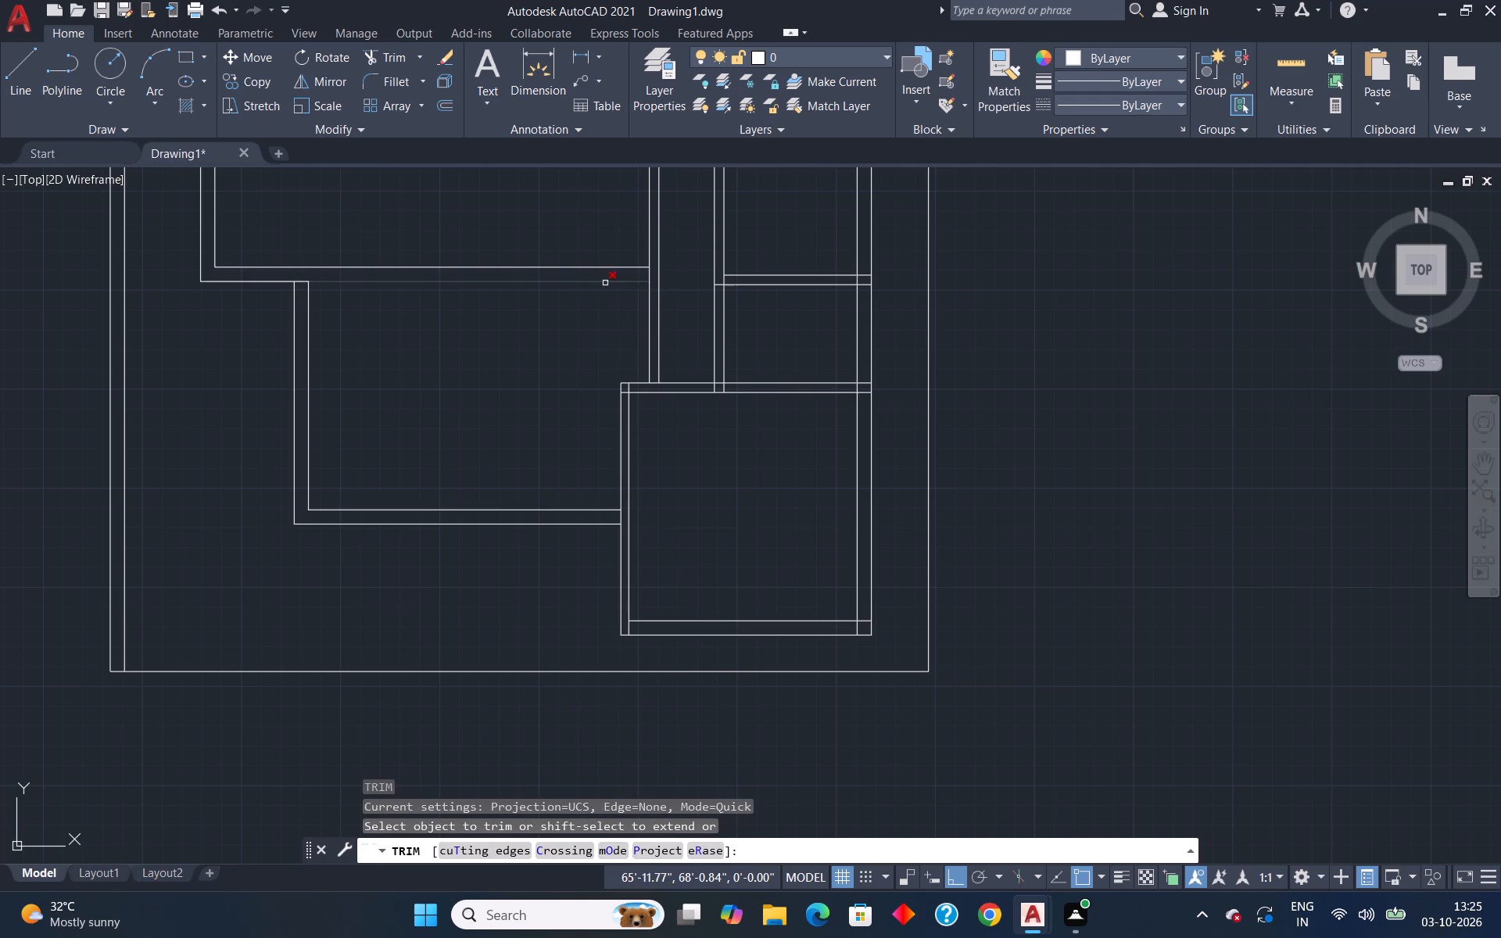
scroll(618, 283, up, 3)
drag(745, 256, 702, 252)
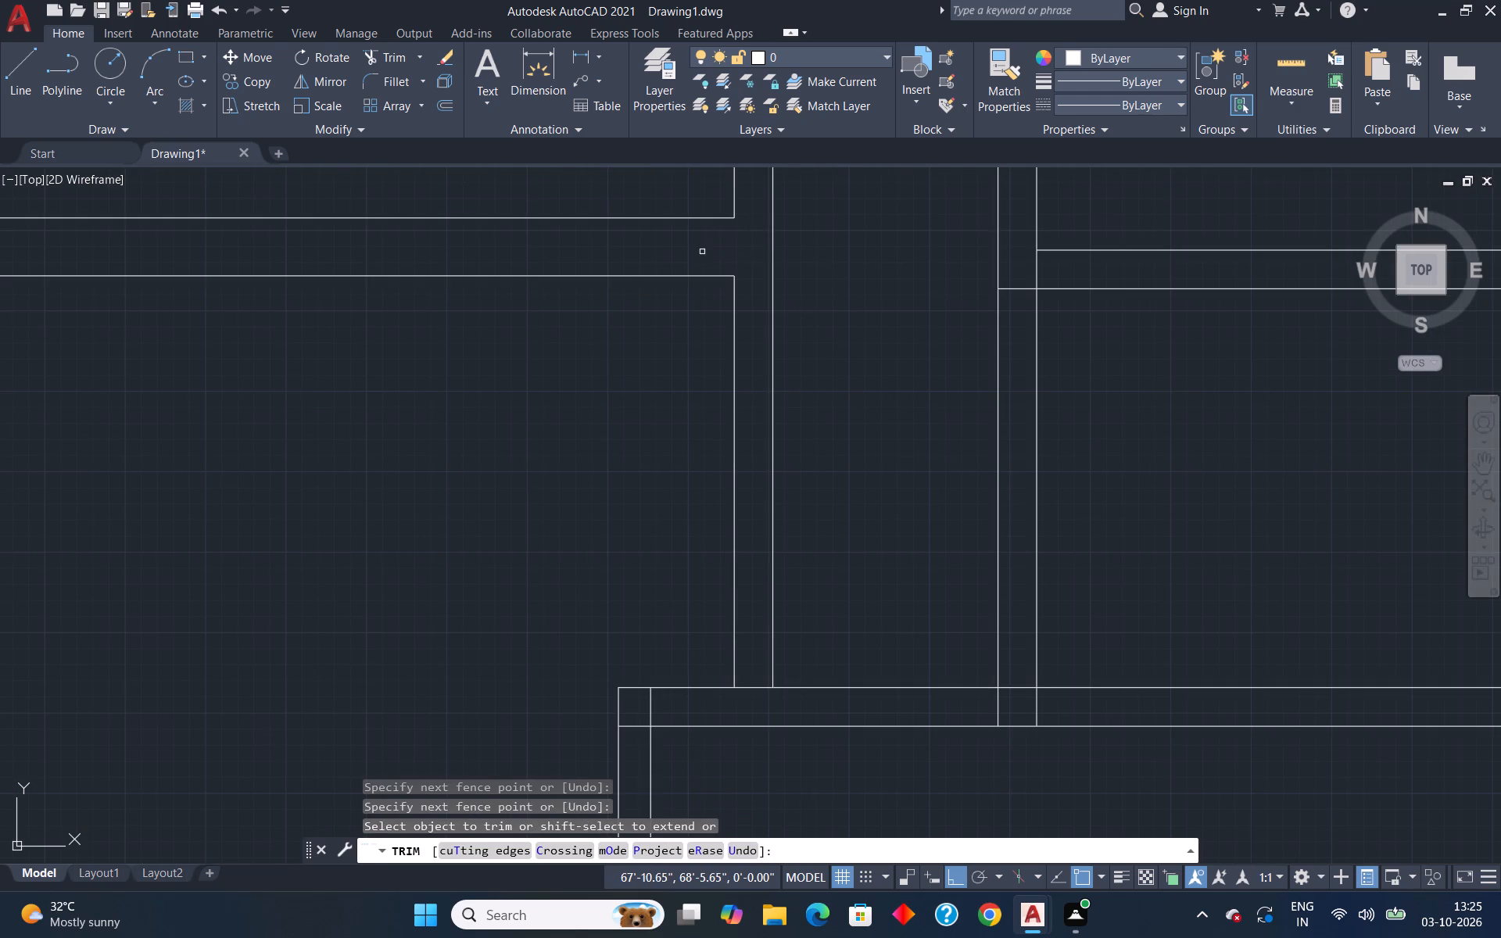
scroll(701, 250, down, 3)
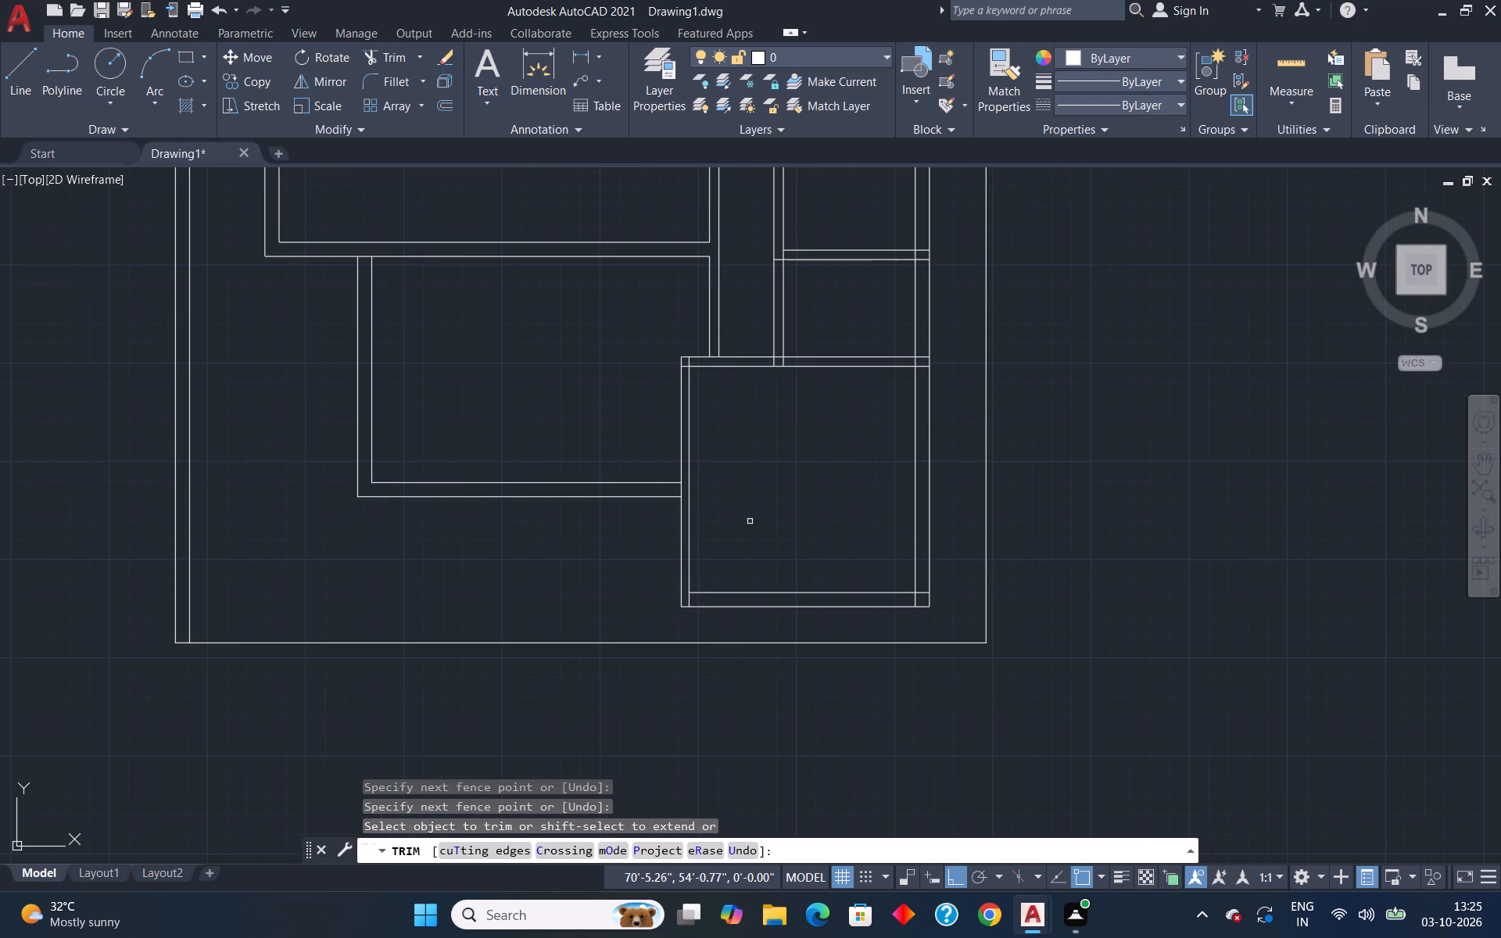
key(Escape)
Extend both lines of the new room's bottom wall to the inner line of the lower-right room's left wall.
key(e)
key(x)
key(Return)
scroll(643, 500, up, 3)
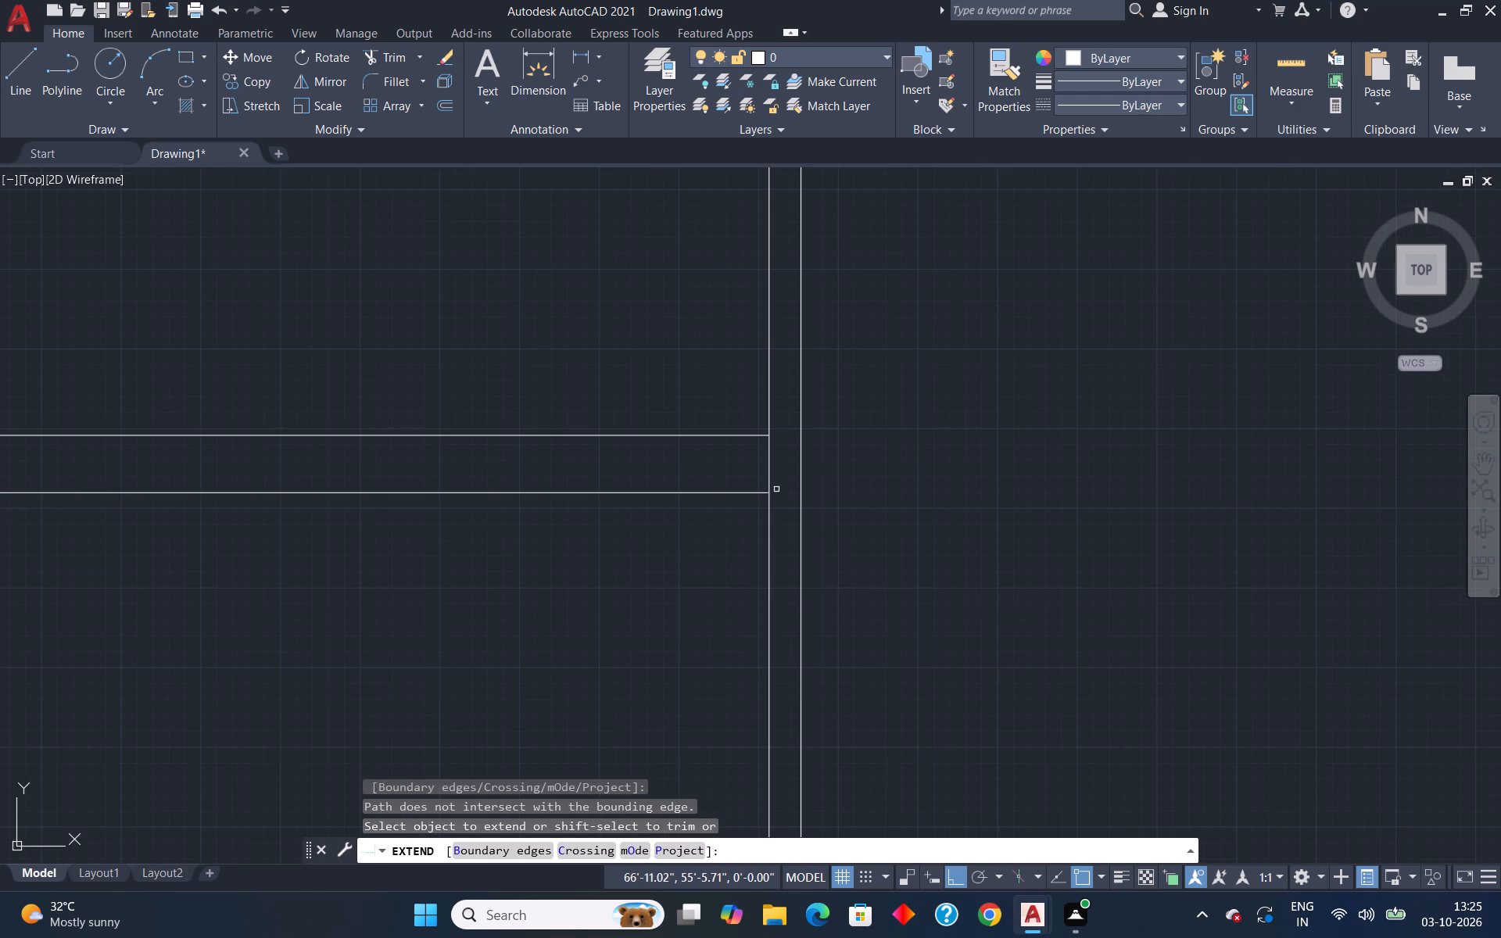
click(761, 493)
click(754, 436)
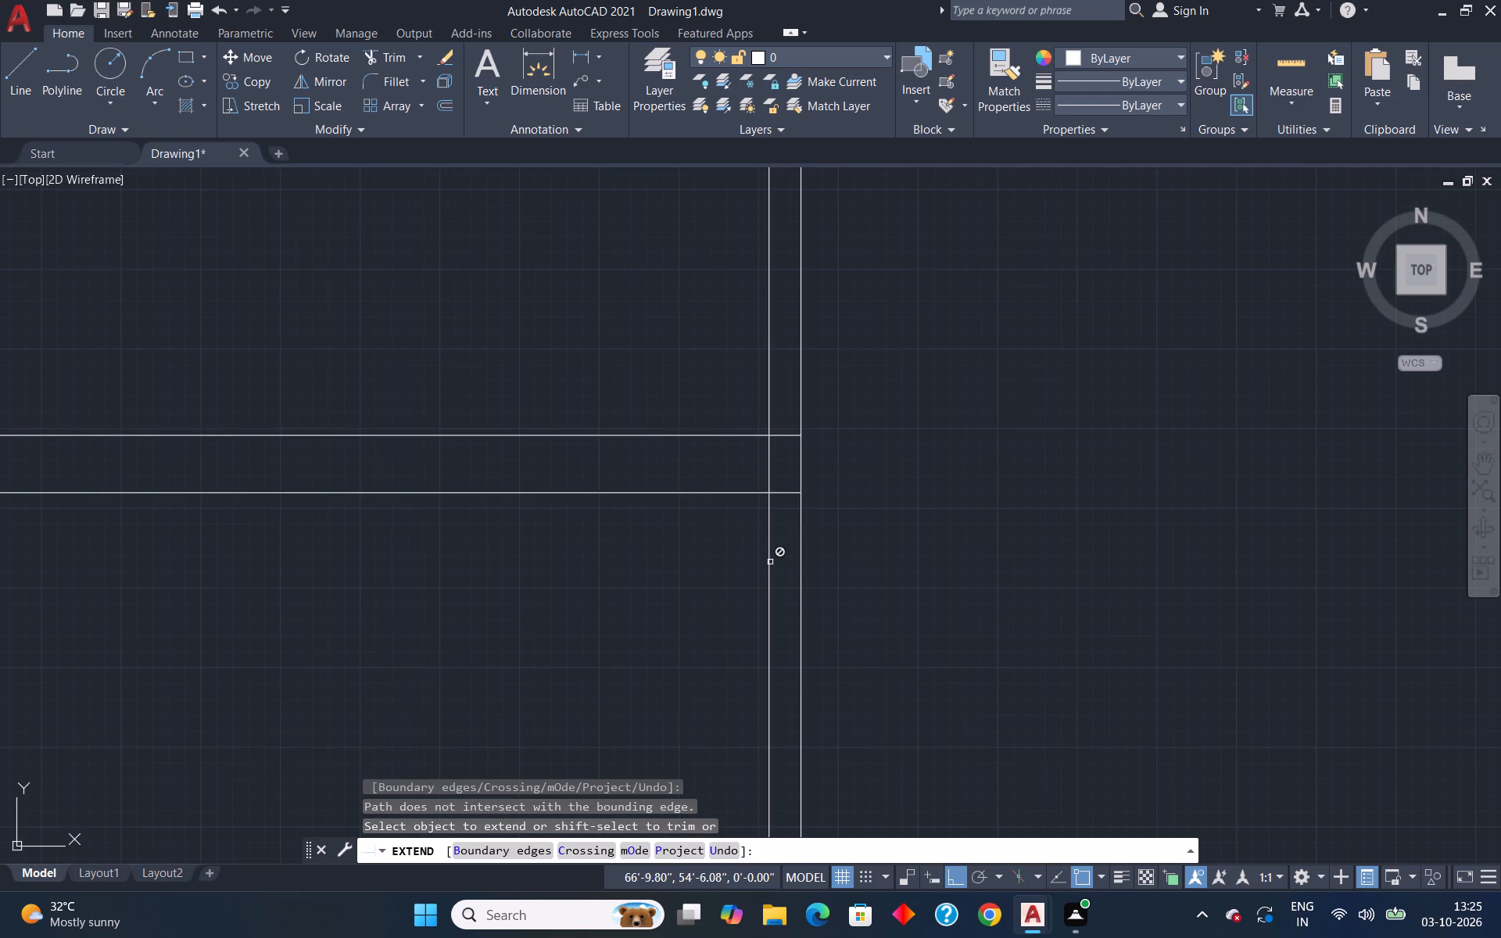
Trim the lower-right room's outer left wall line below the new room's bottom wall and the stub past its bottom-left corner.
text(tr)
key(Return)
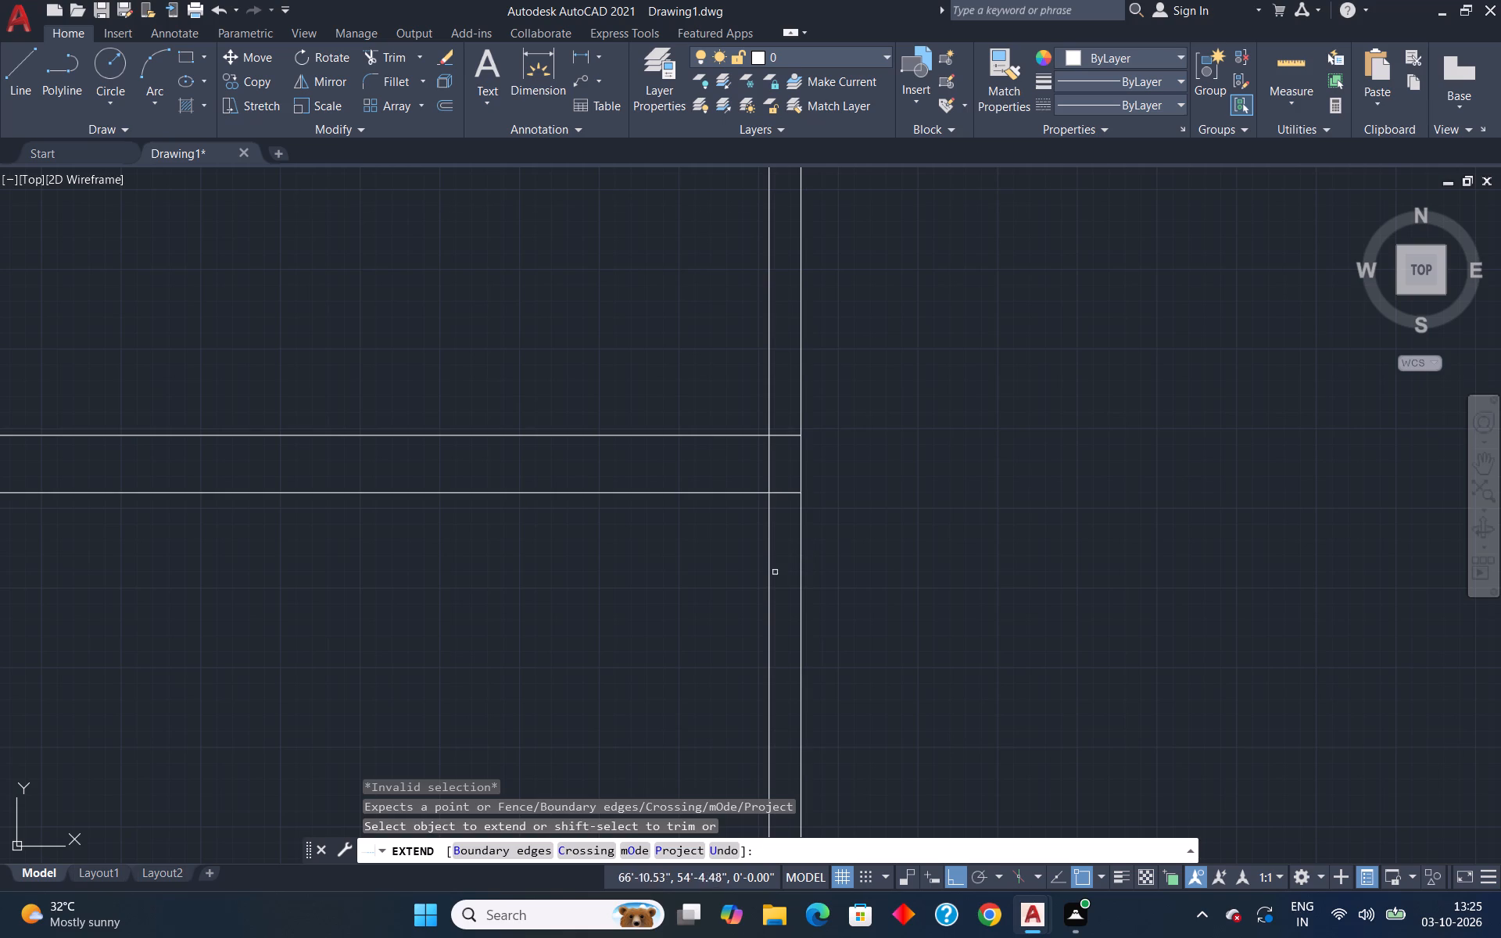
drag(769, 578, 770, 583)
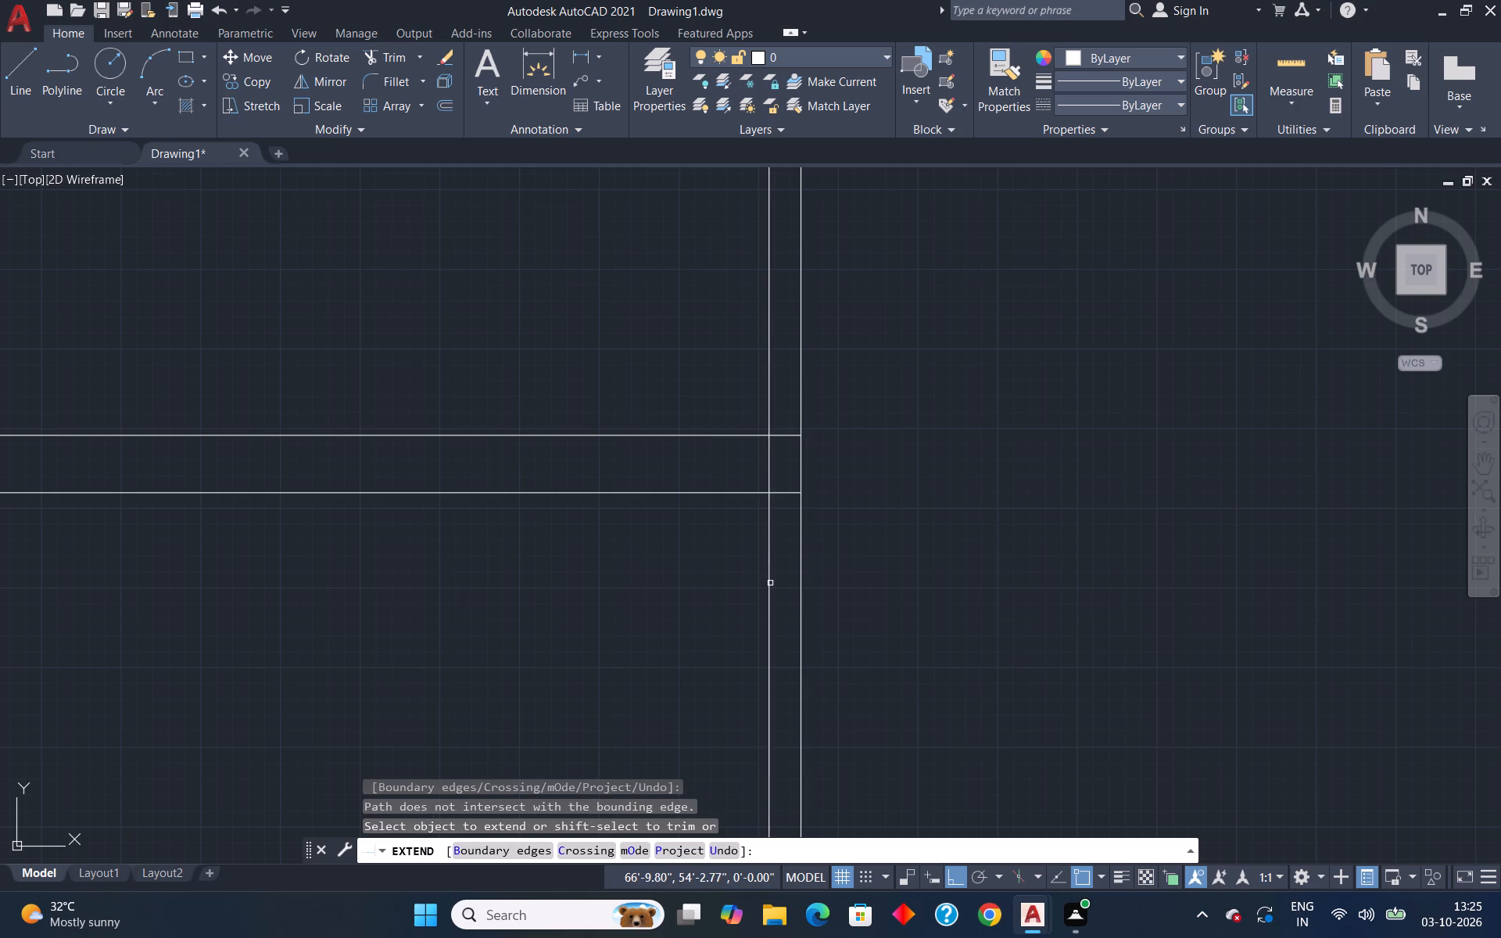
drag(770, 583, 754, 597)
key(Escape)
key(Escape)
text(tr)
key(Return)
drag(772, 575, 729, 616)
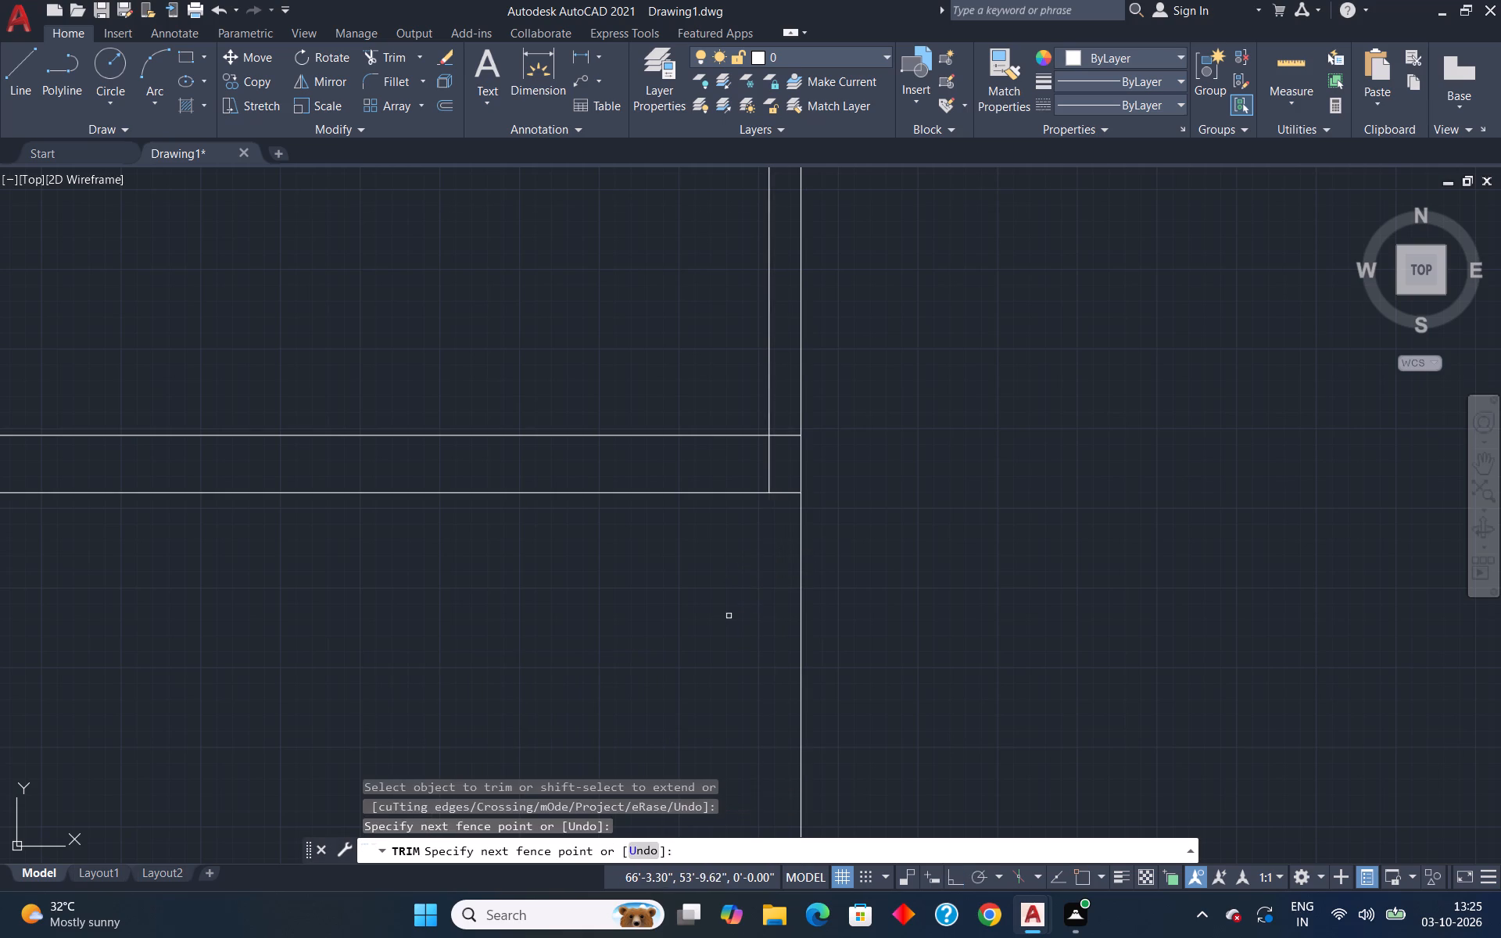
scroll(745, 535, down, 3)
scroll(735, 586, up, 3)
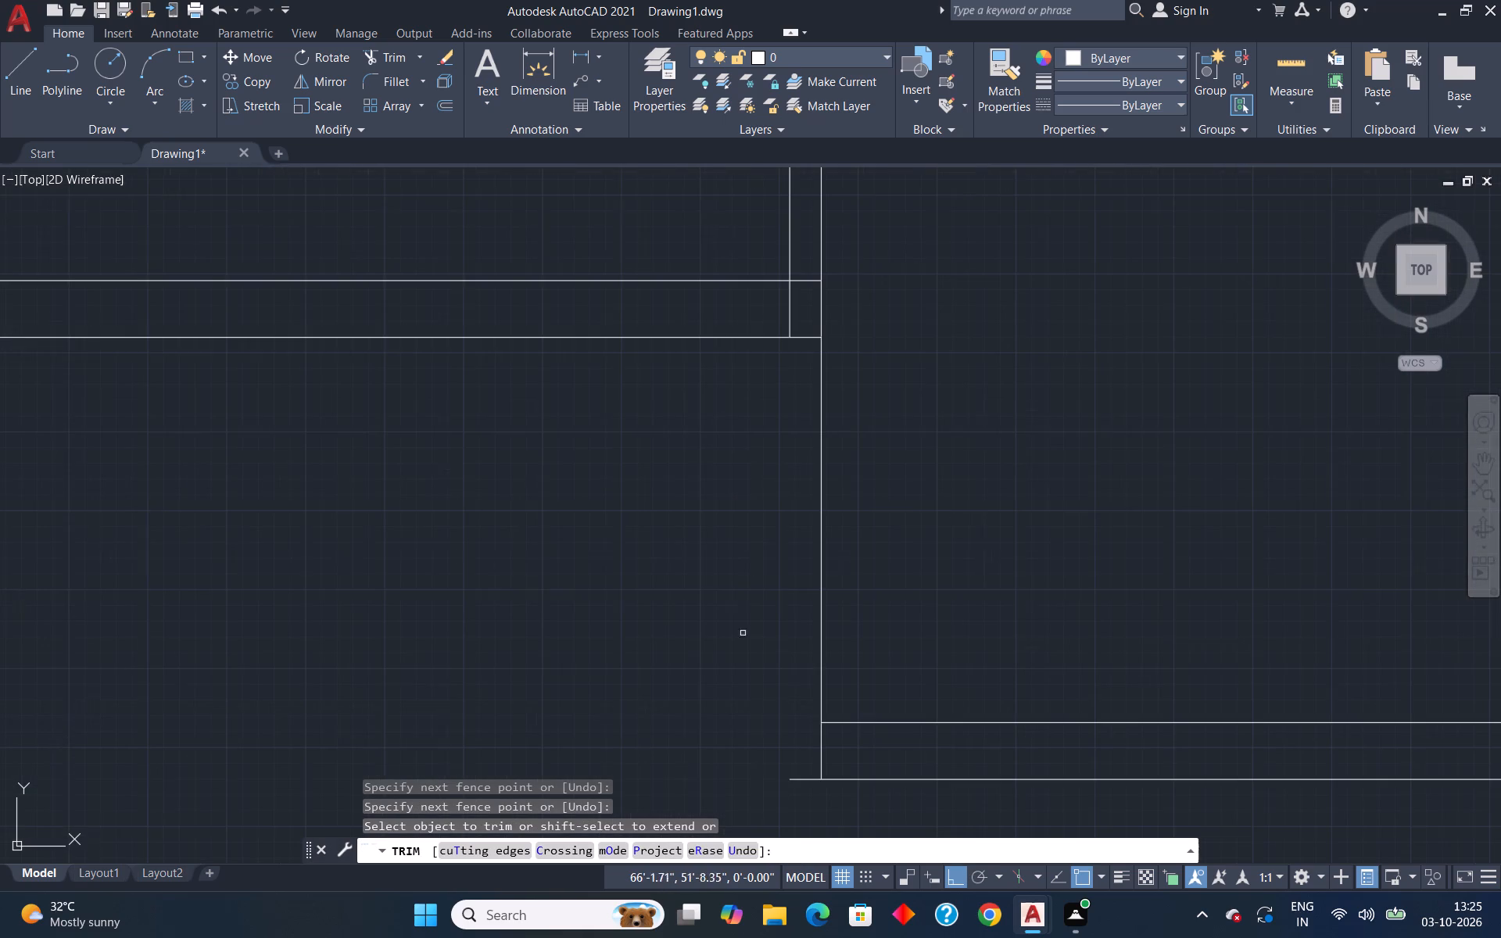
drag(800, 761, 802, 801)
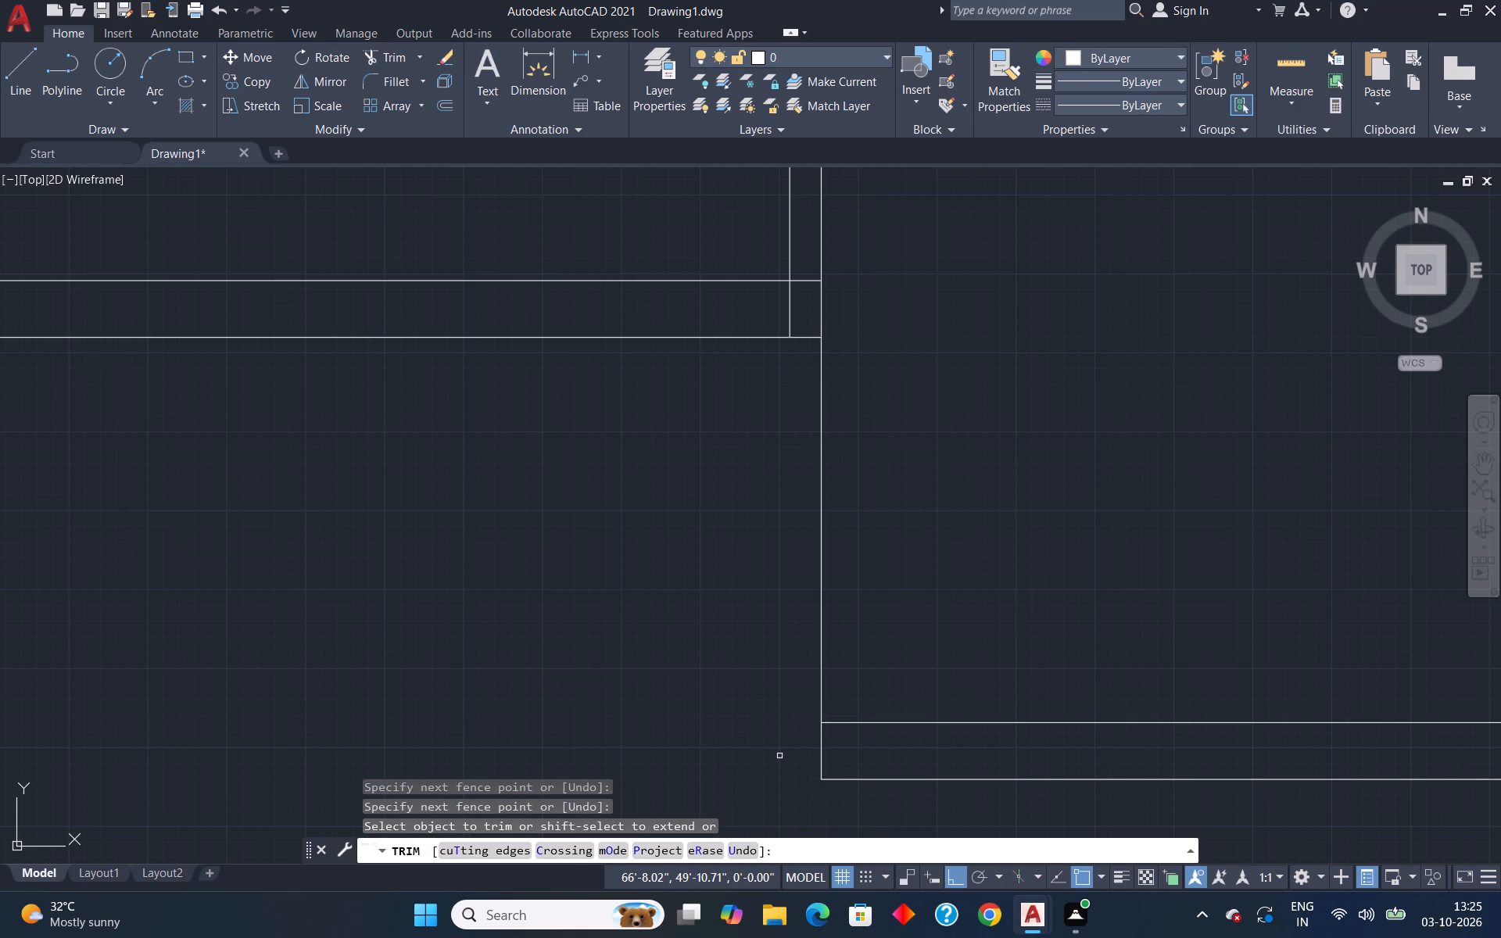
key(Escape)
Offset the inner line of the lower-right room's left wall 9" outward.
key(o)
key(Return)
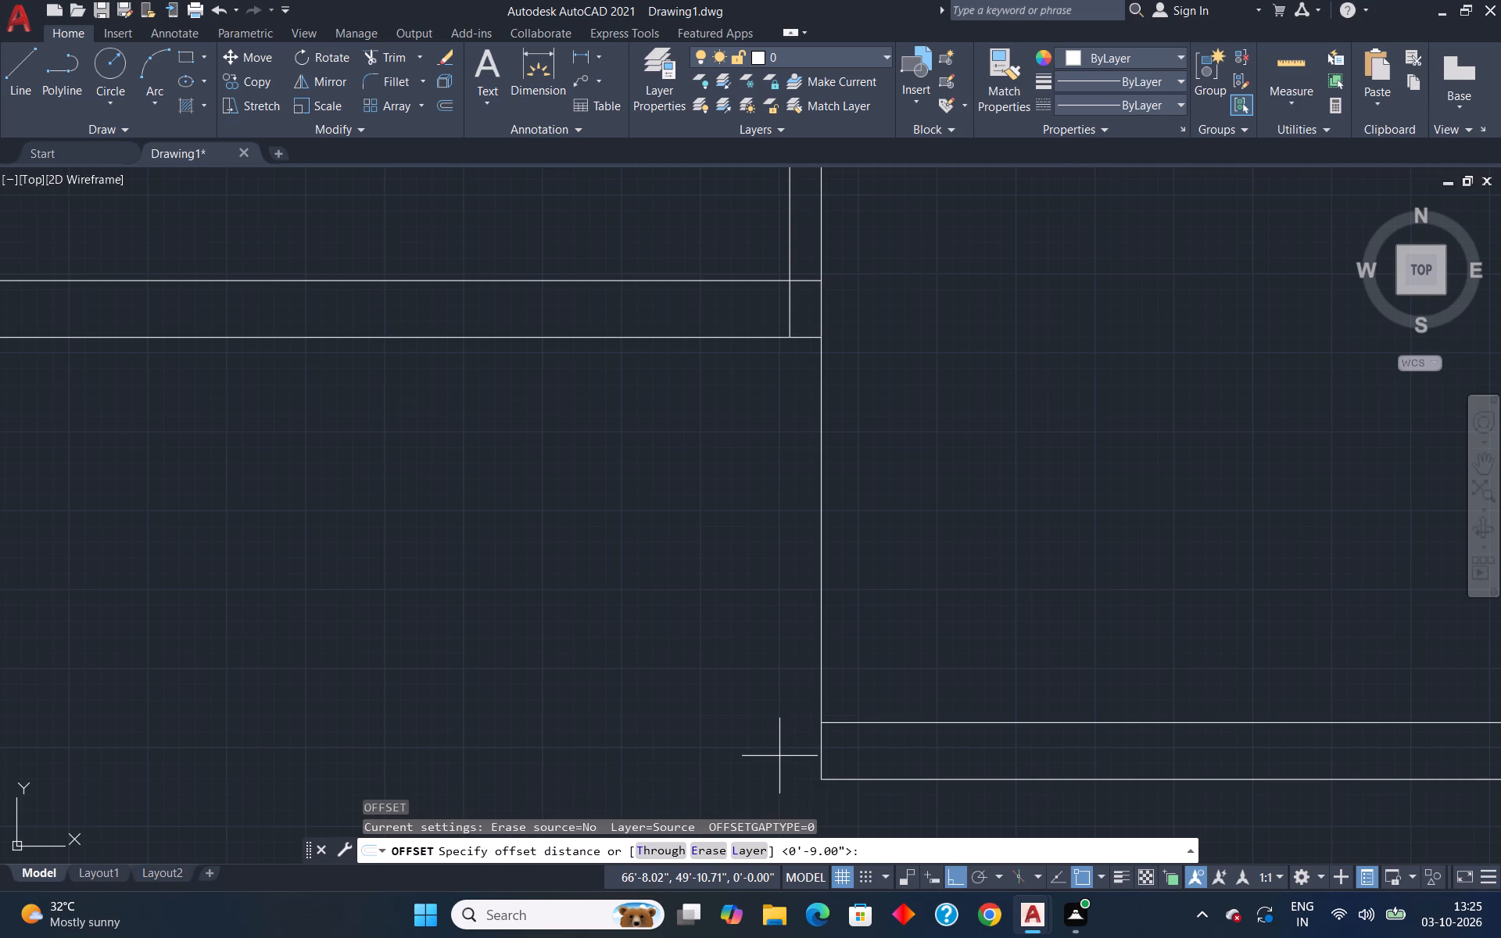
text(9")
key(Return)
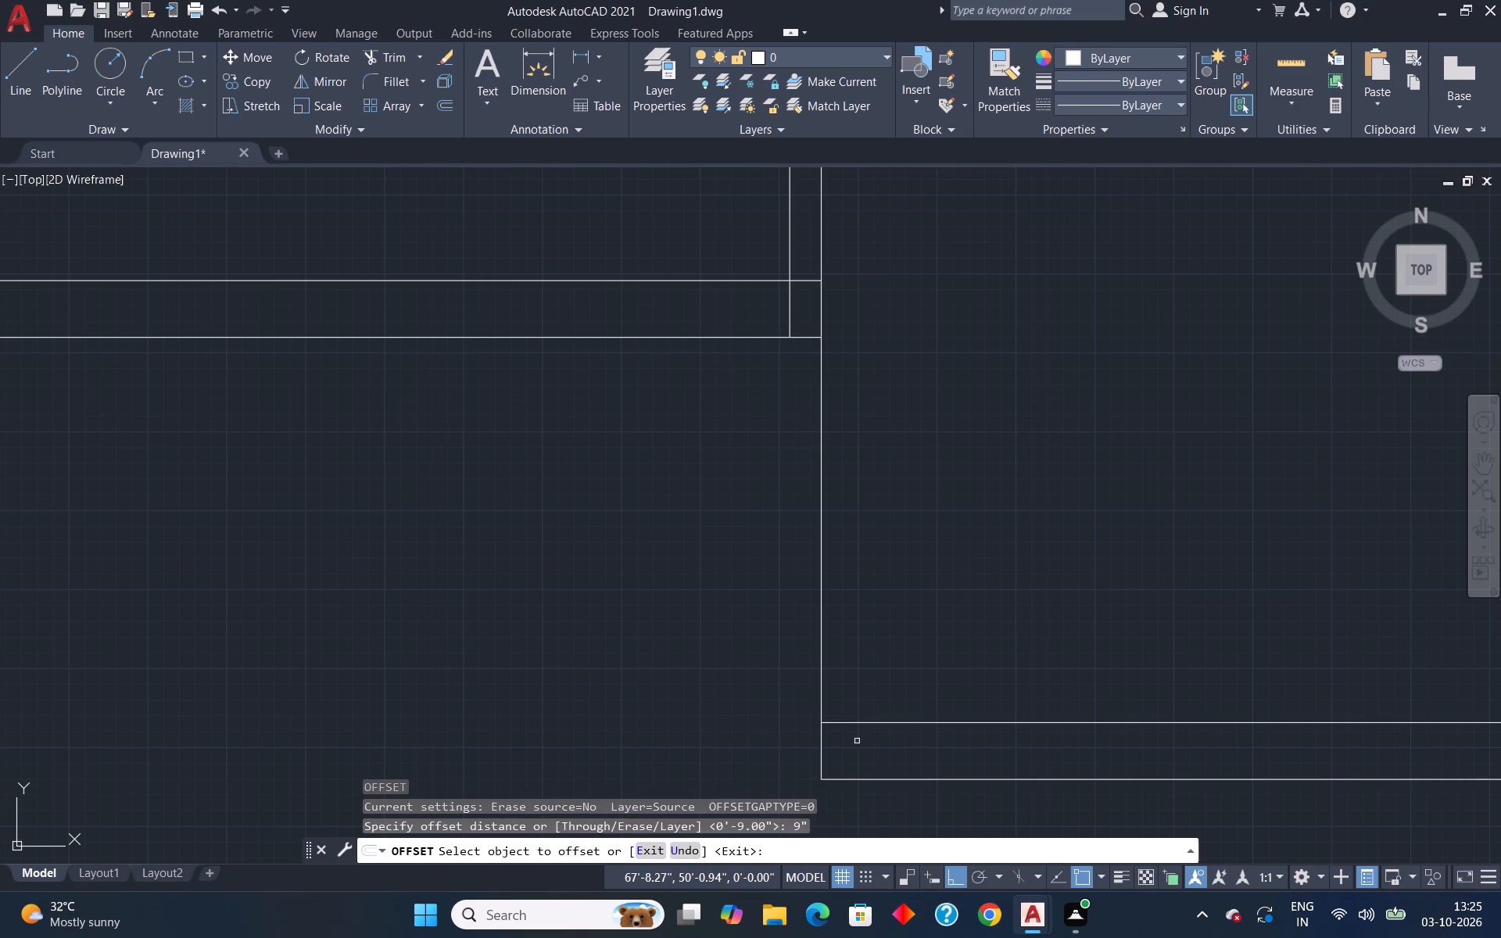
click(821, 687)
scroll(803, 700, down, 2)
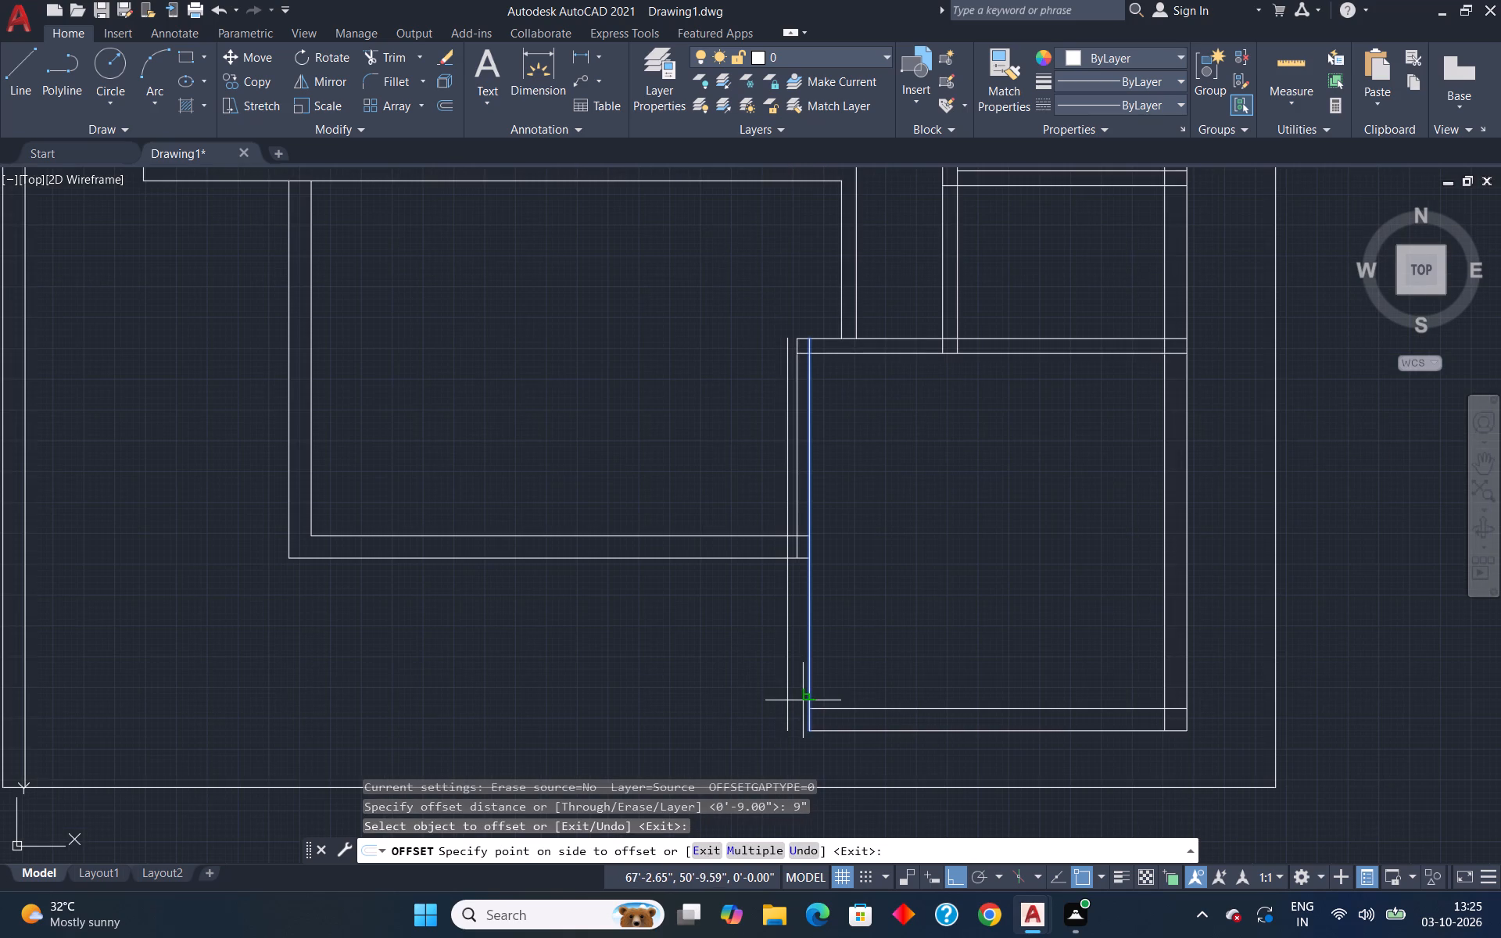
click(766, 682)
key(Escape)
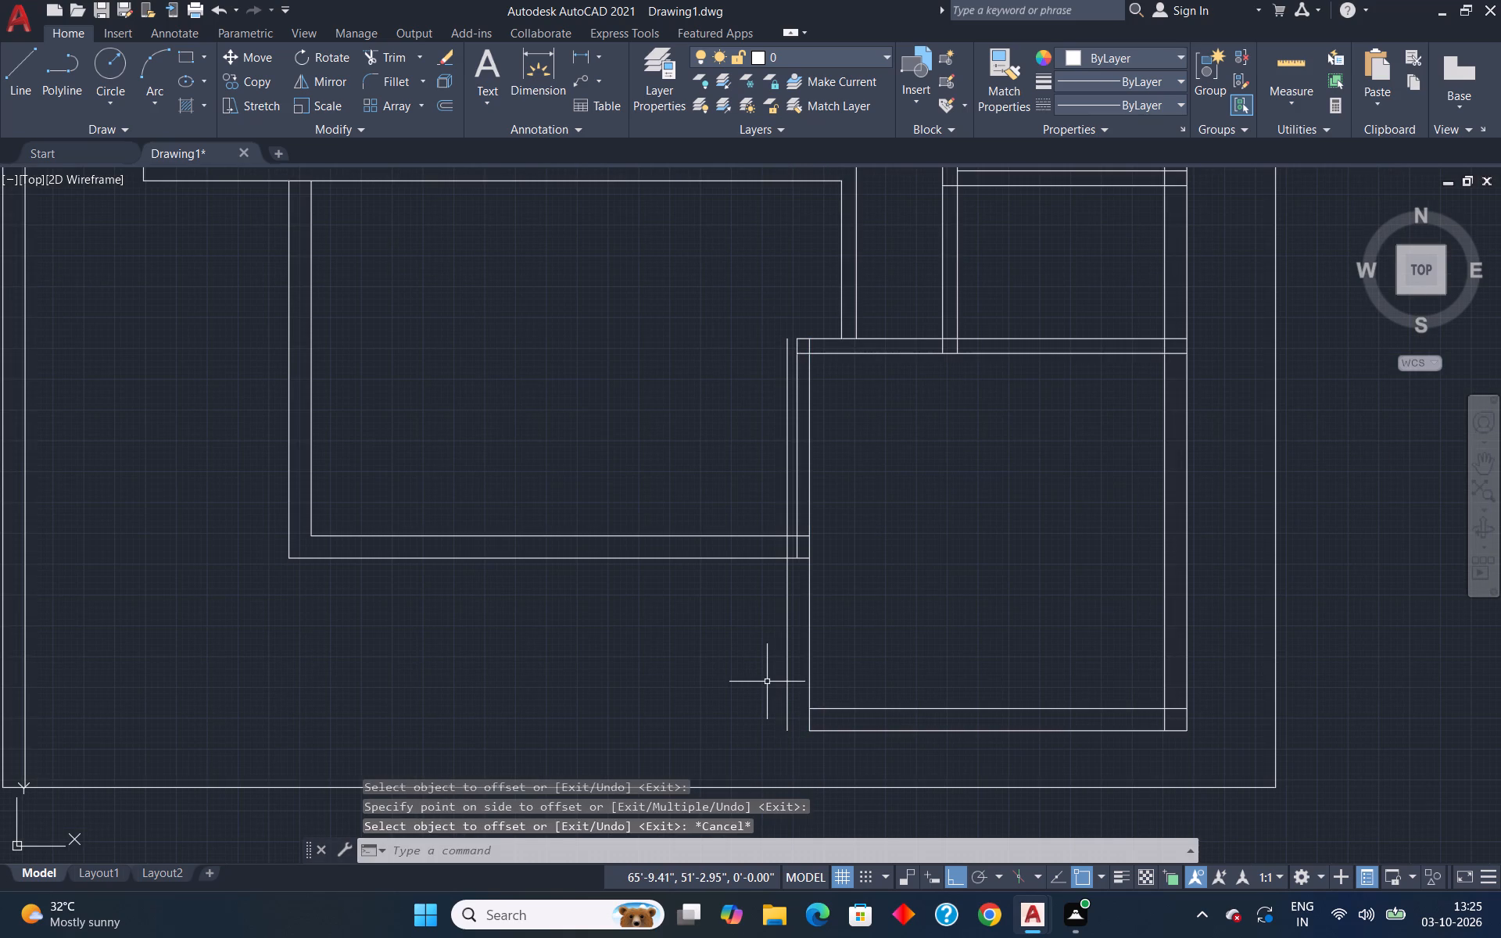
Extend both lines of the lower-right room's bottom wall to the newly offset outer left wall line.
text(ex)
key(Return)
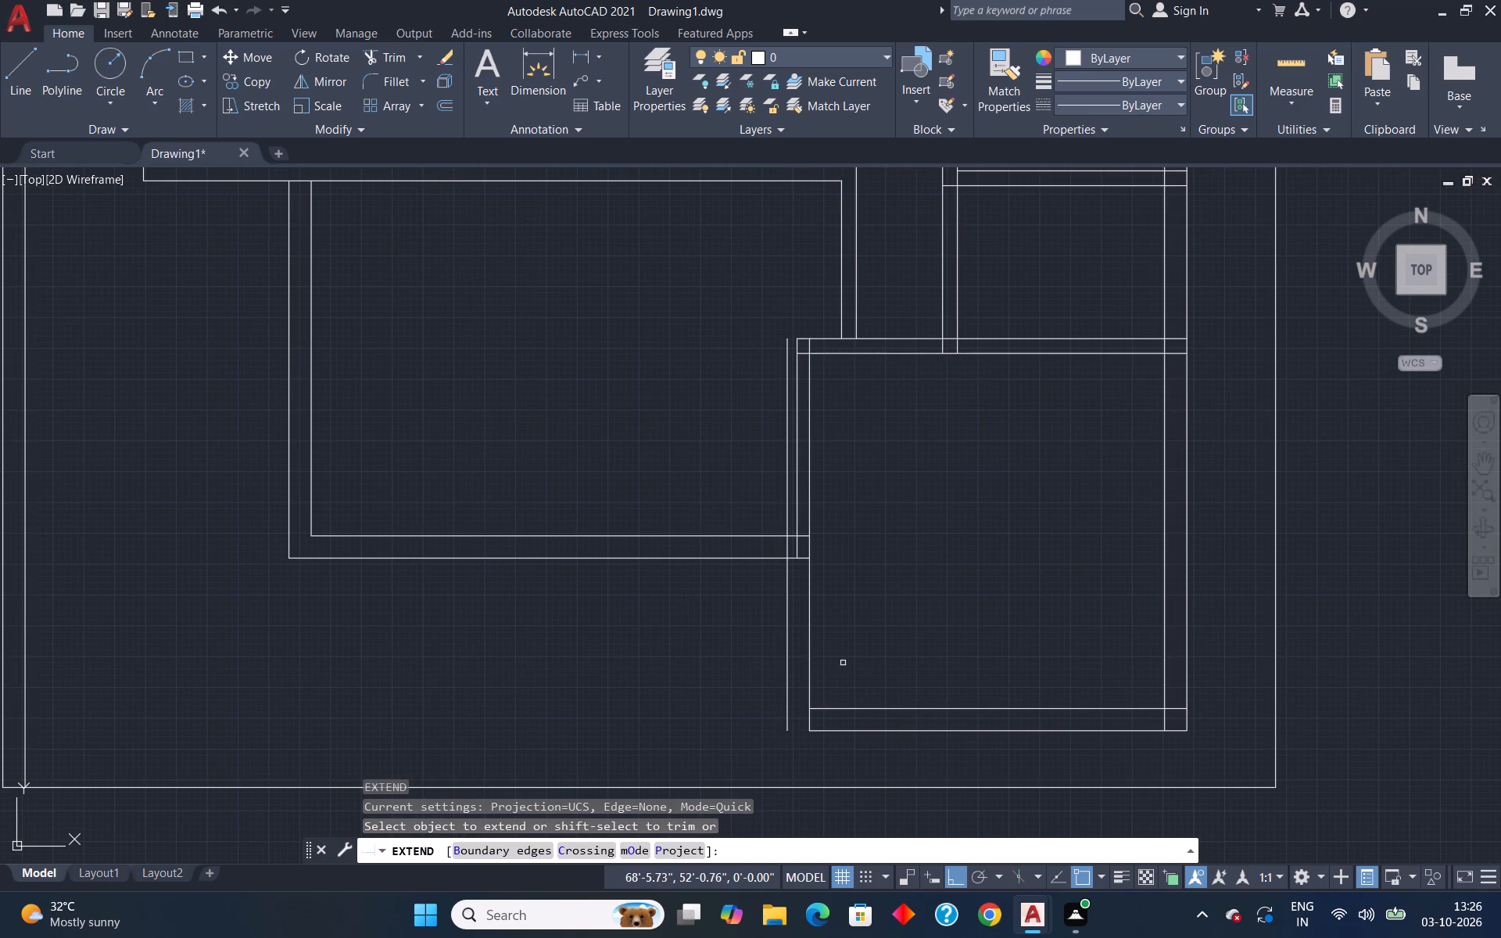
click(816, 729)
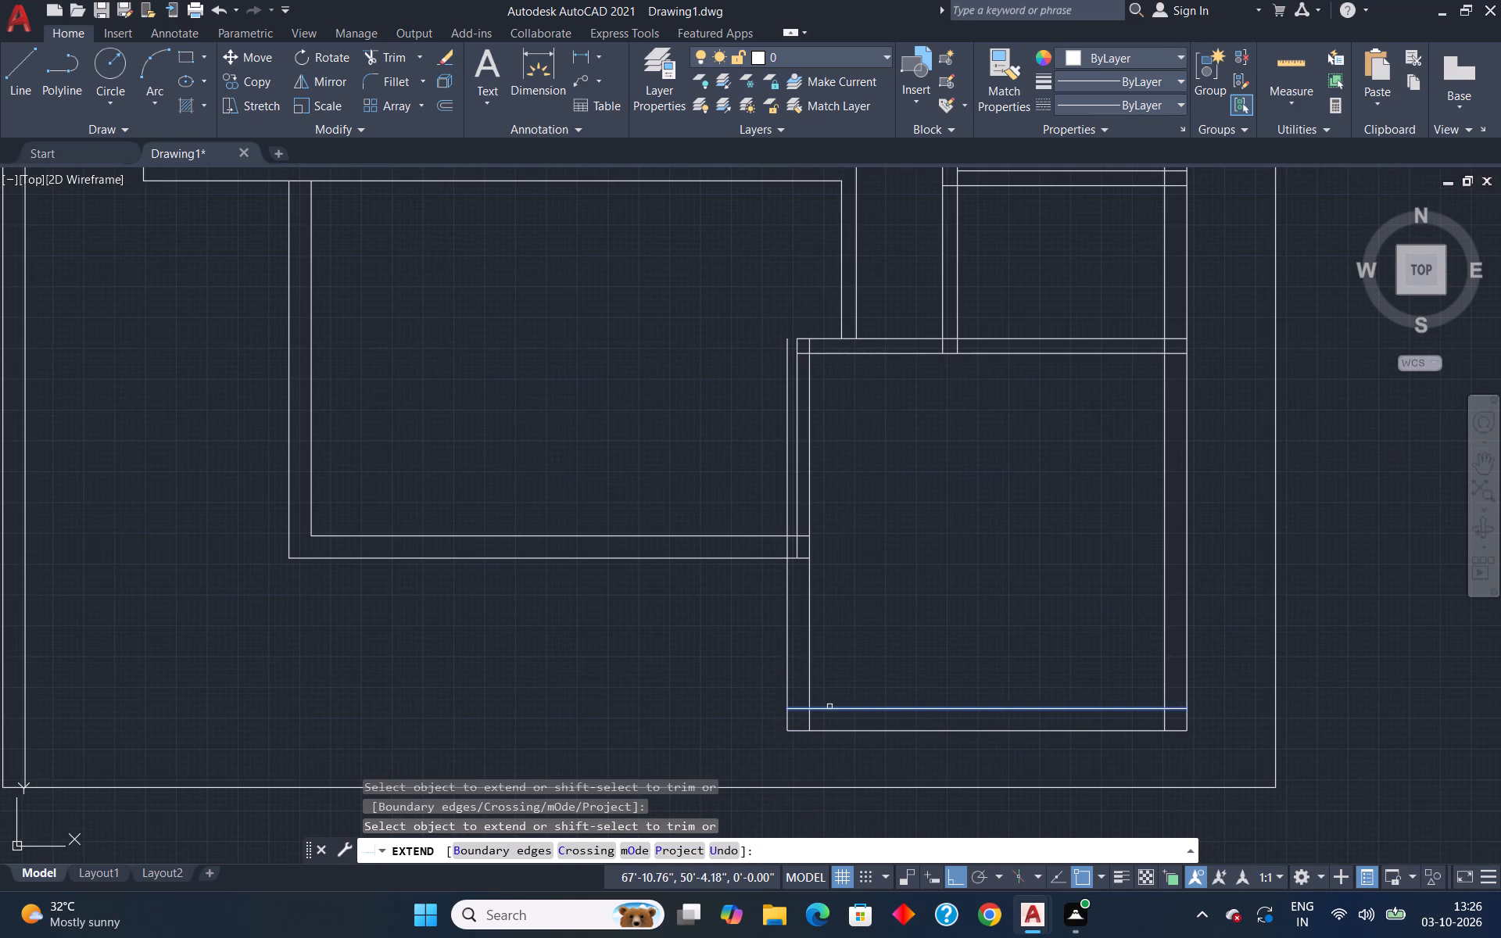
click(829, 707)
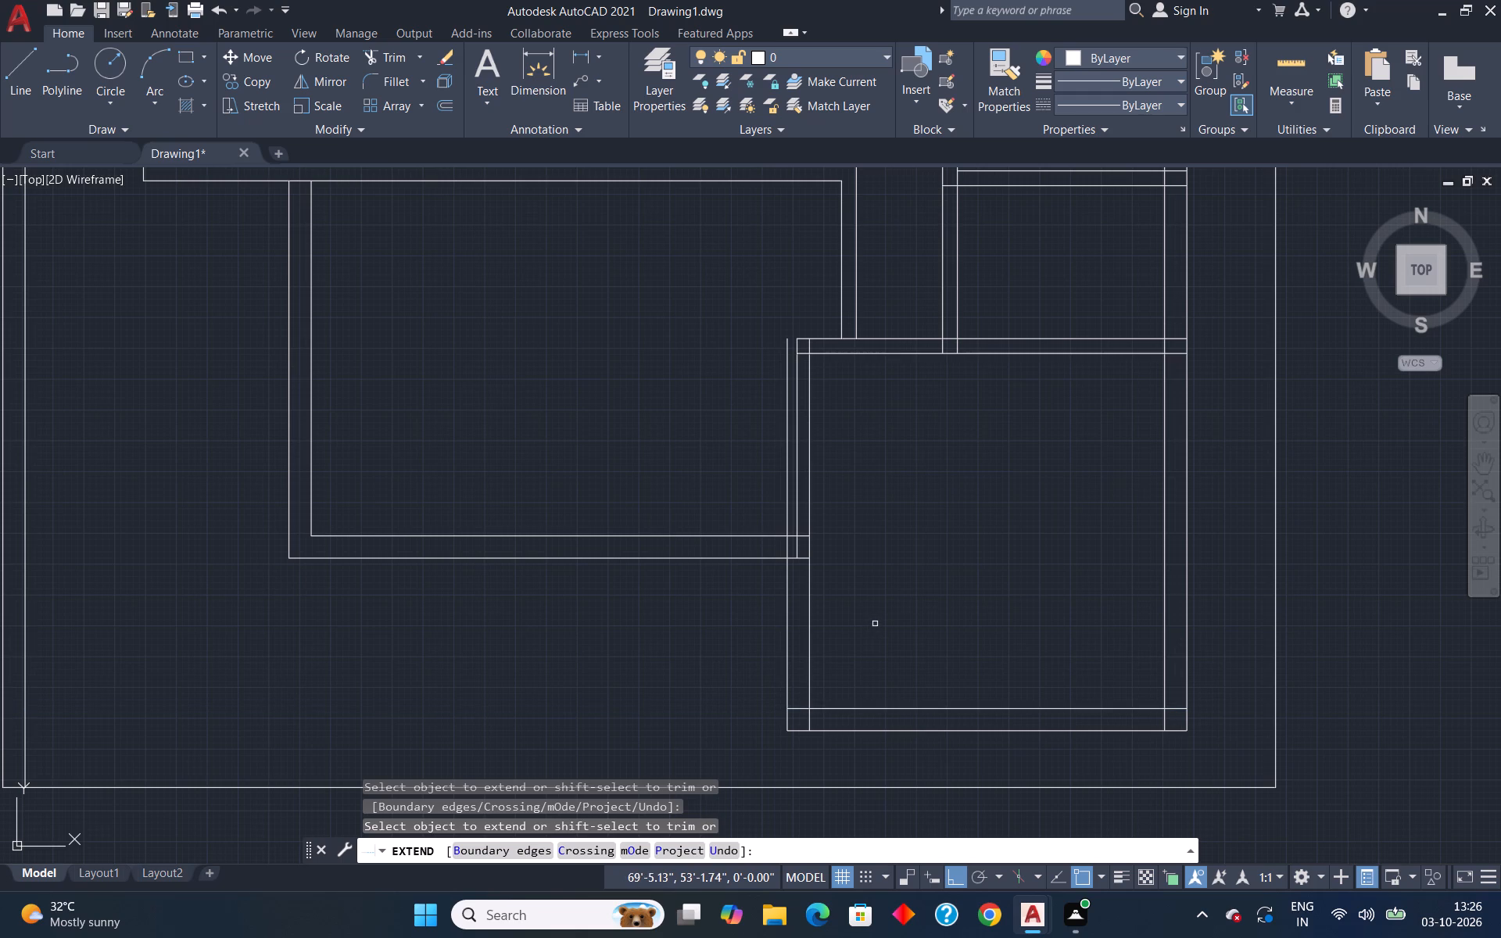
key(Escape)
Trim the overlapping lines where the new room's bottom wall meets the lower-right room's left wall, including the offset line above it.
text(tr)
key(Return)
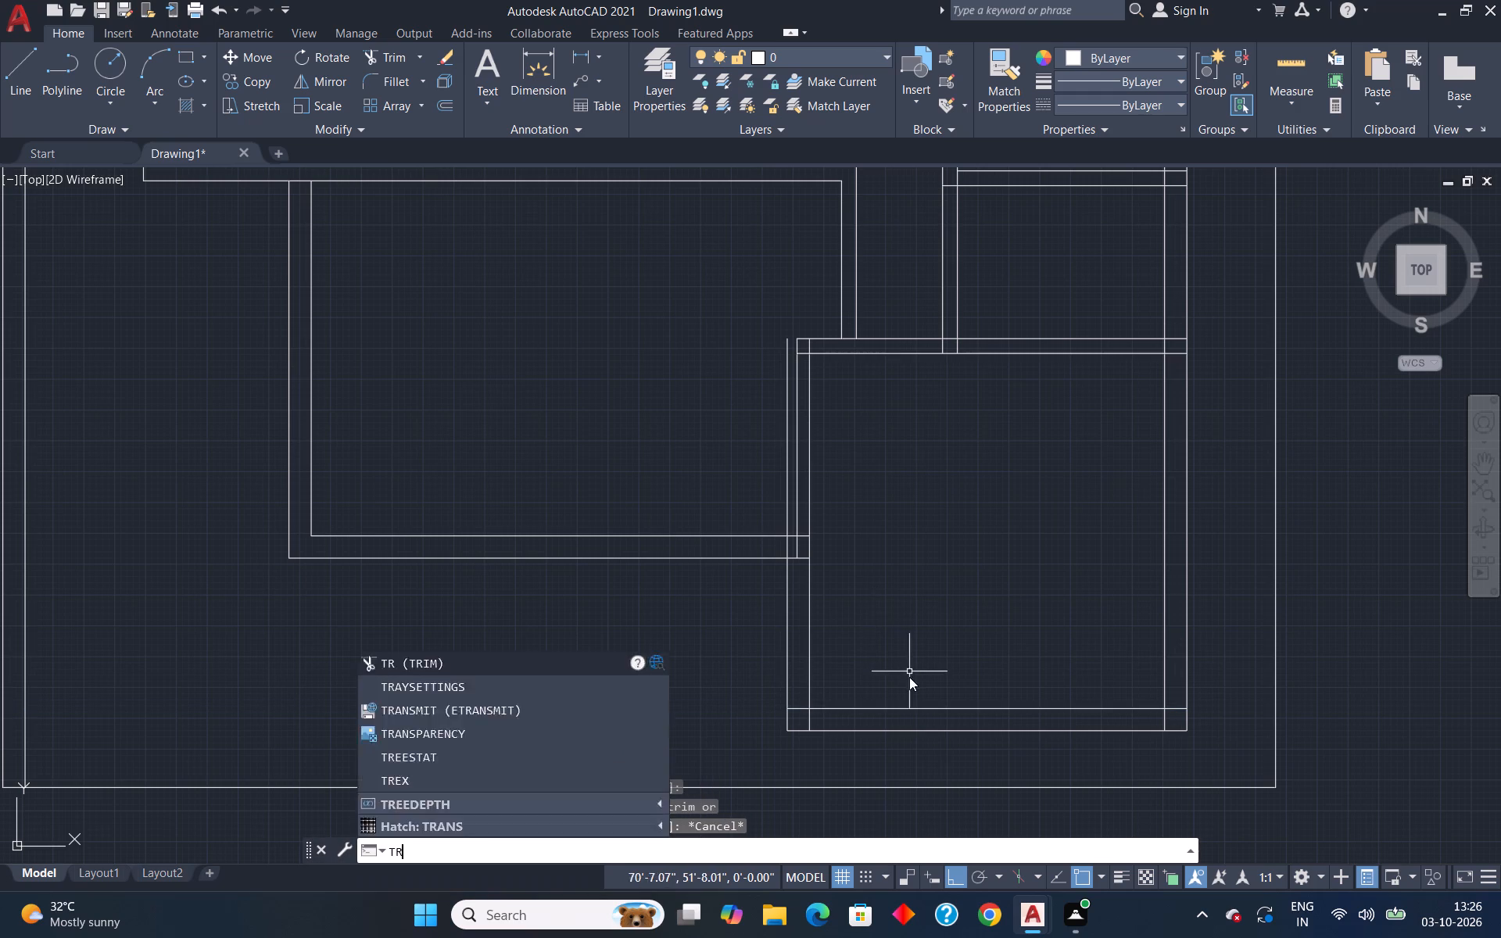
click(786, 544)
click(787, 492)
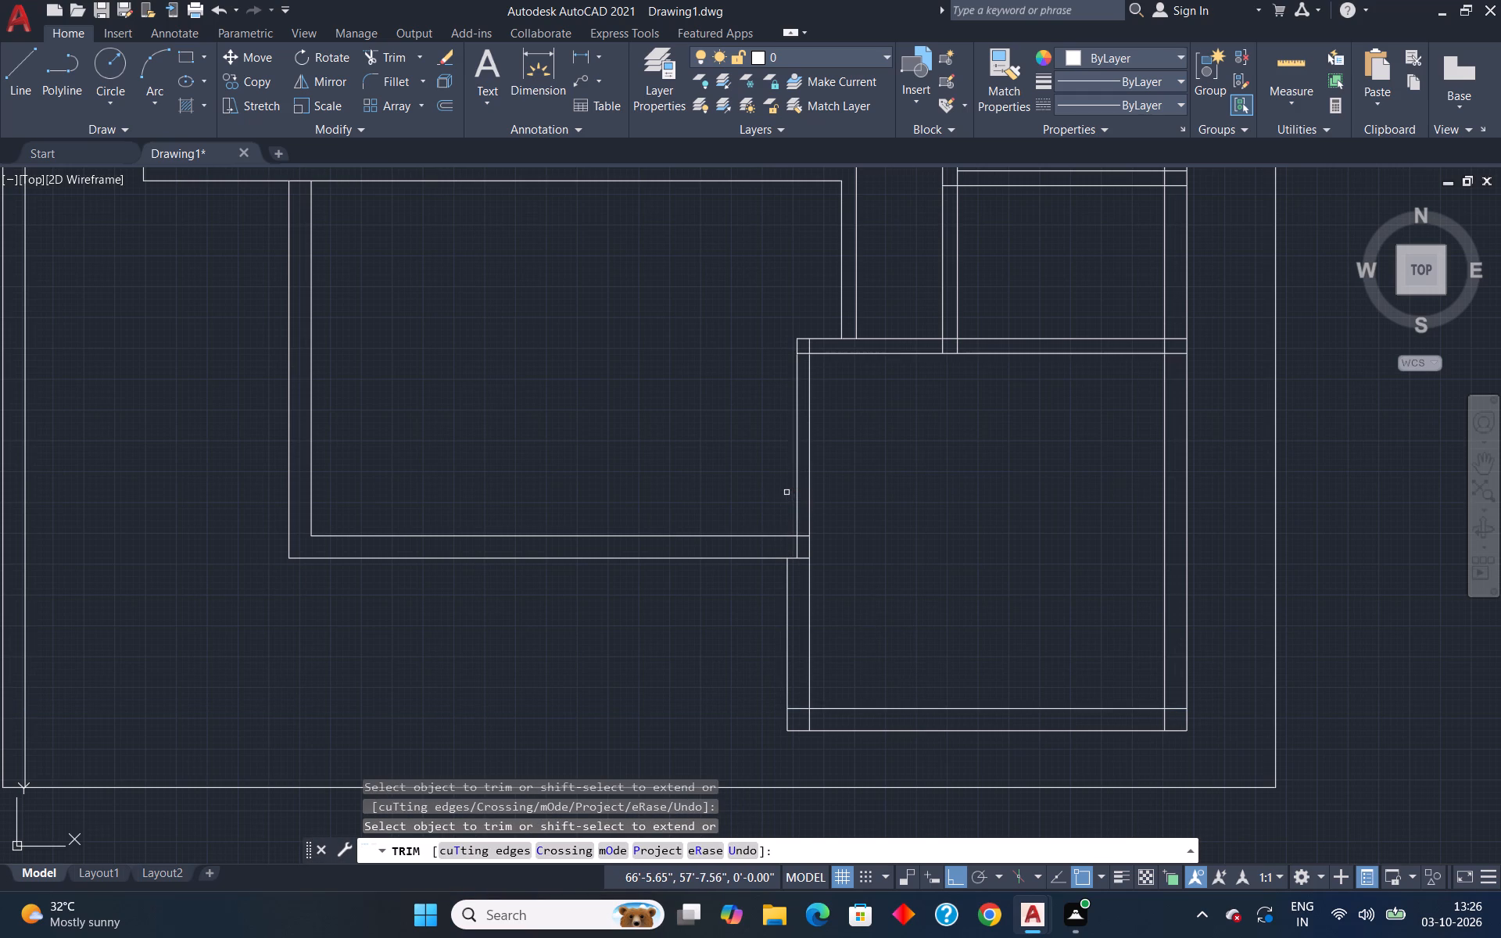
click(800, 550)
drag(792, 565, 795, 562)
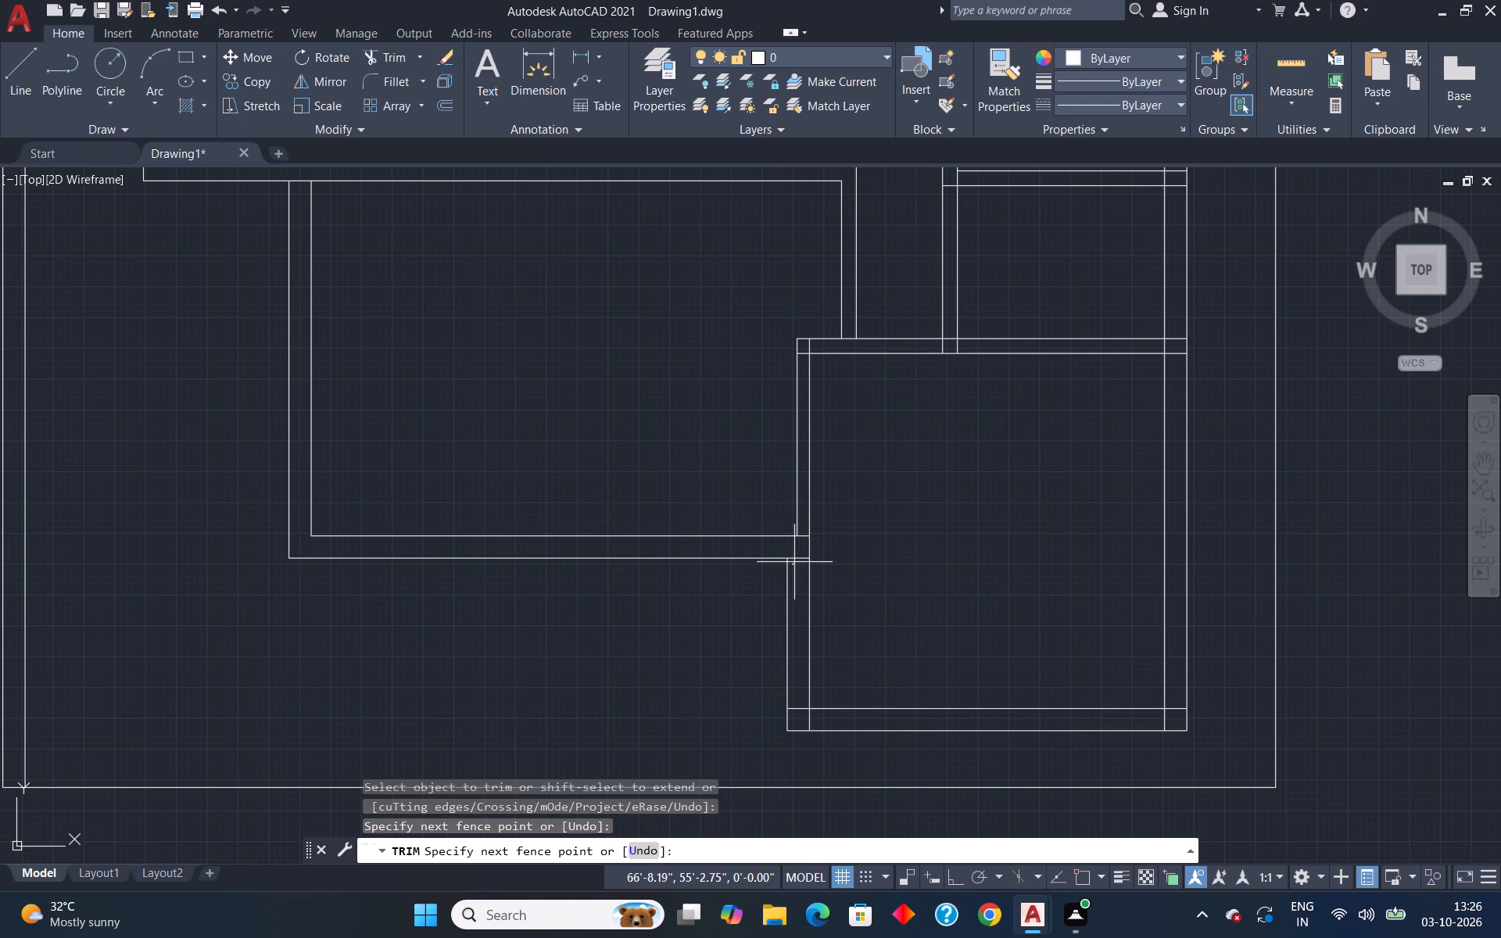
drag(795, 562, 795, 552)
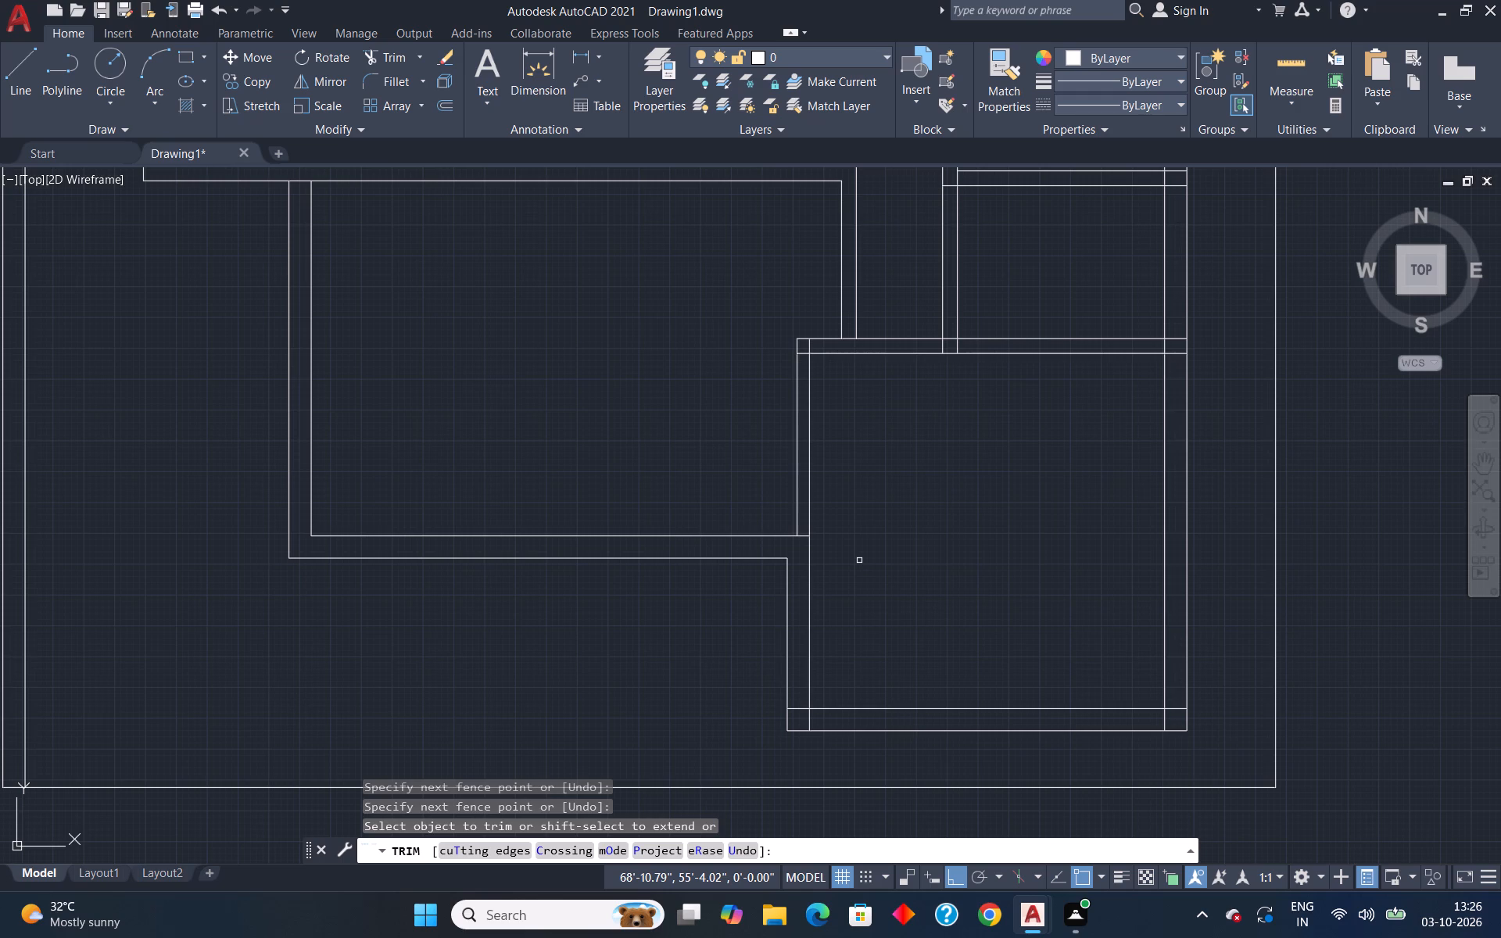
scroll(815, 532, up, 2)
drag(771, 560, 781, 552)
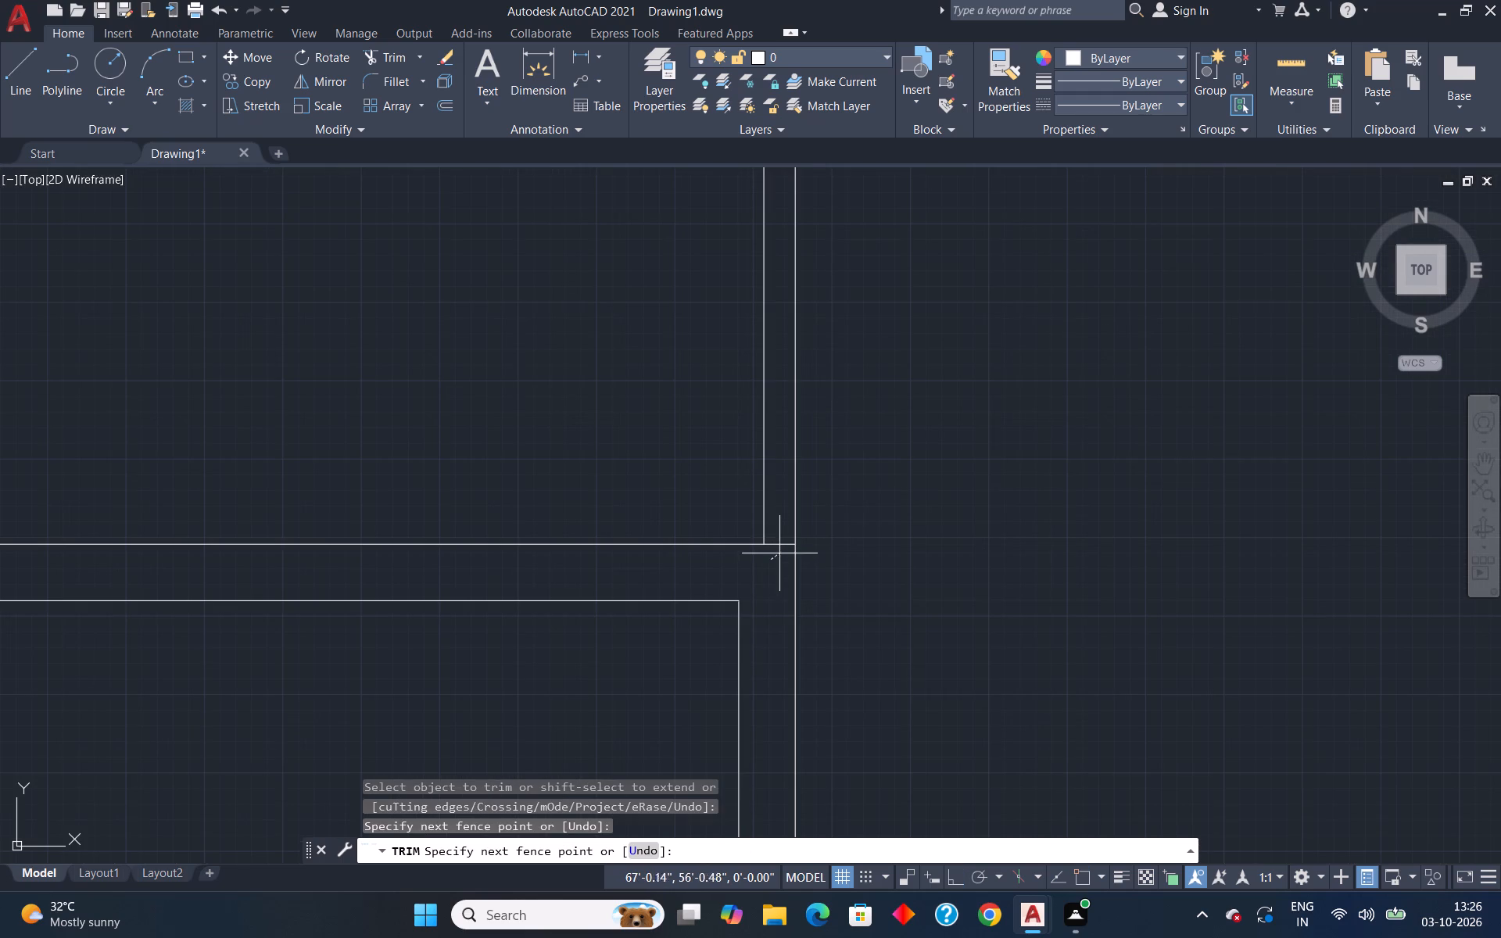
drag(781, 552, 775, 521)
scroll(957, 561, down, 3)
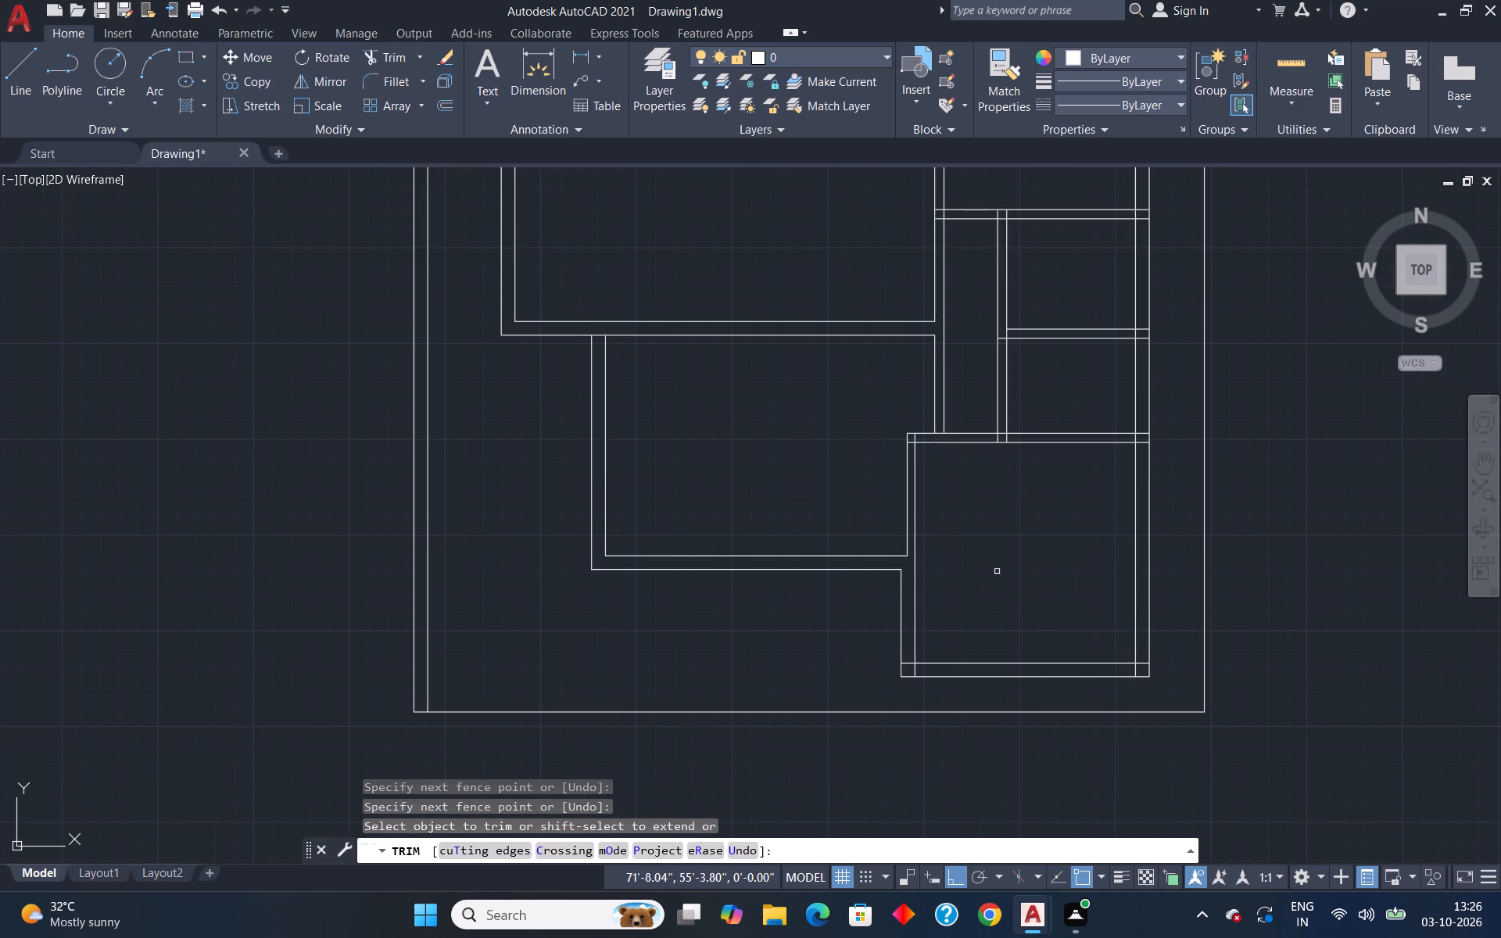
Trim the inner wall lines crossing through both bottom corners of the lower-right room.
scroll(903, 675, up, 2)
drag(908, 632, 912, 657)
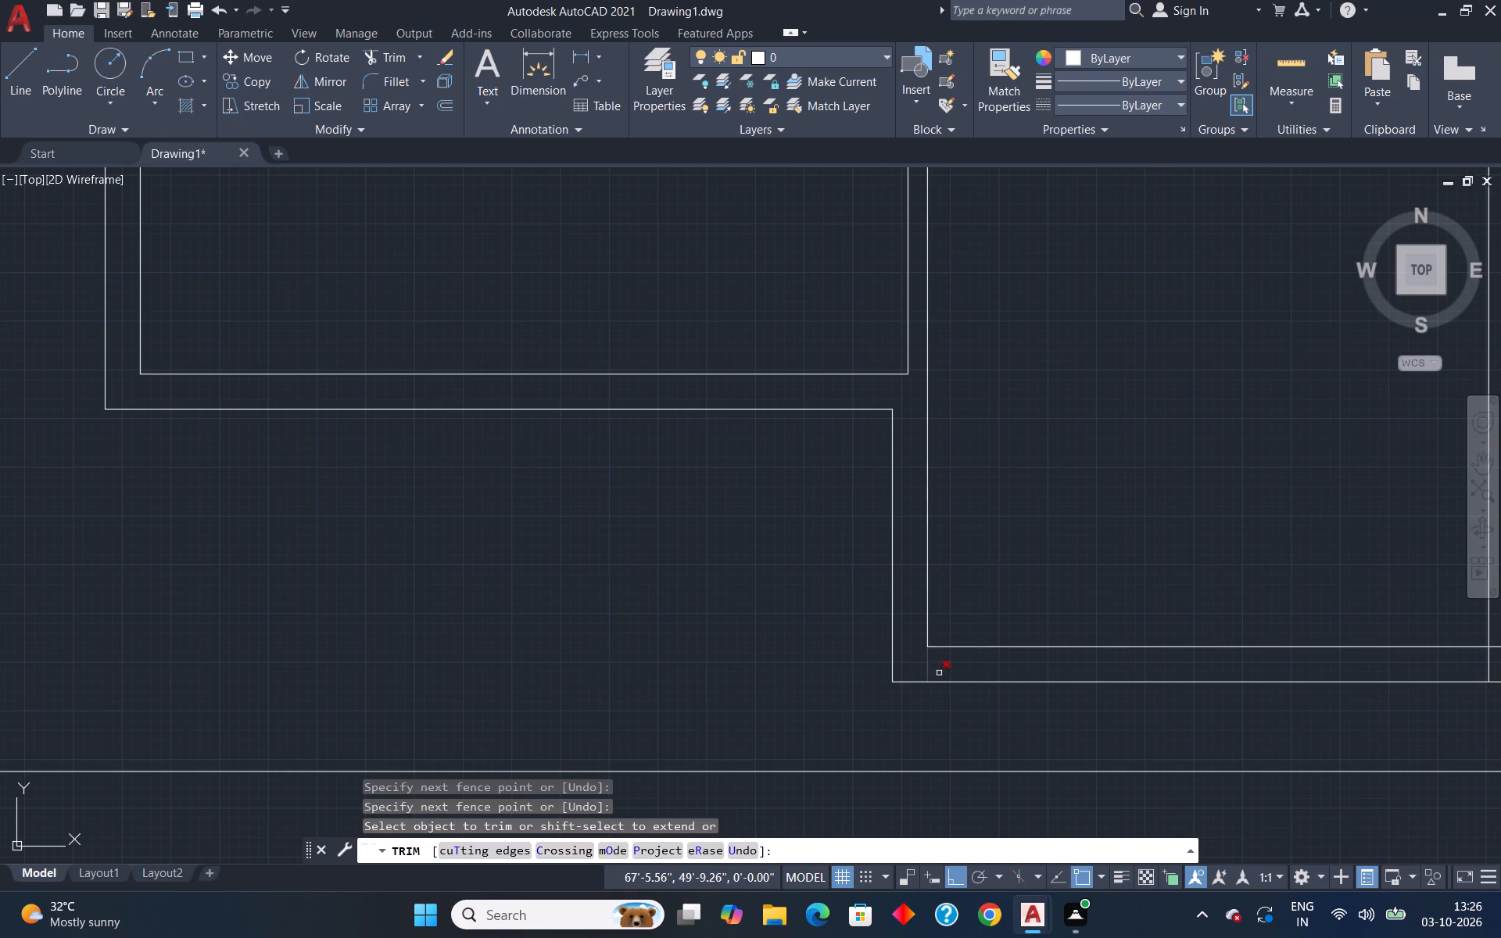
drag(933, 670, 924, 668)
scroll(924, 668, down, 3)
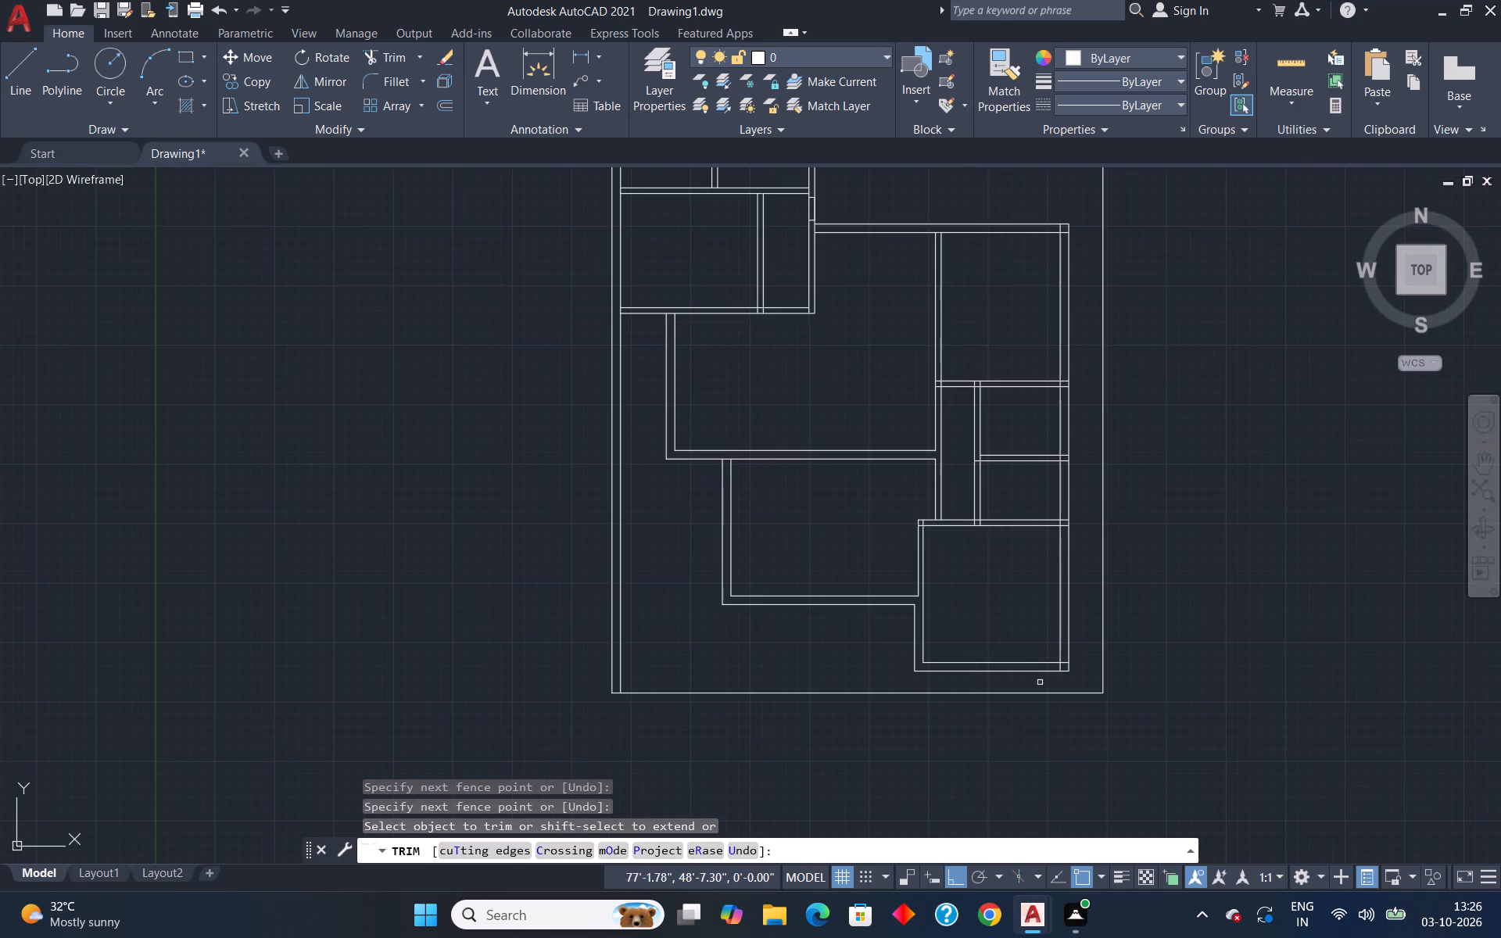
scroll(1066, 669, up, 3)
drag(1051, 635, 1046, 662)
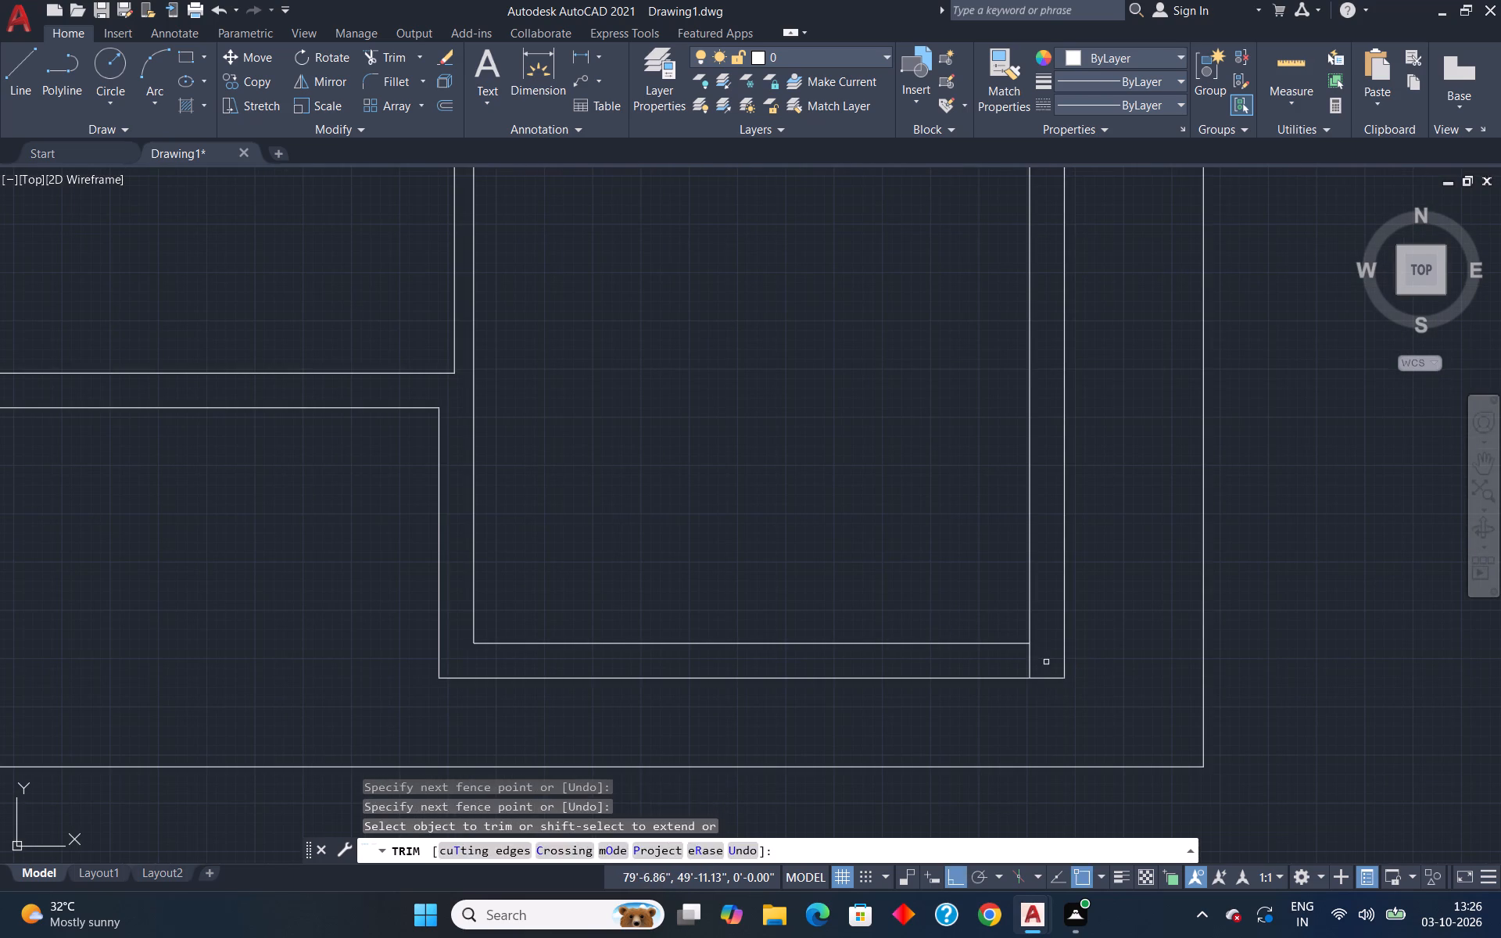
drag(1046, 662, 1014, 661)
Trim the overlapping lines along the lower-right room's top wall at its two corners, the small rooms' partition and the middle room's wall.
scroll(1027, 679, down, 3)
scroll(1043, 524, up, 1)
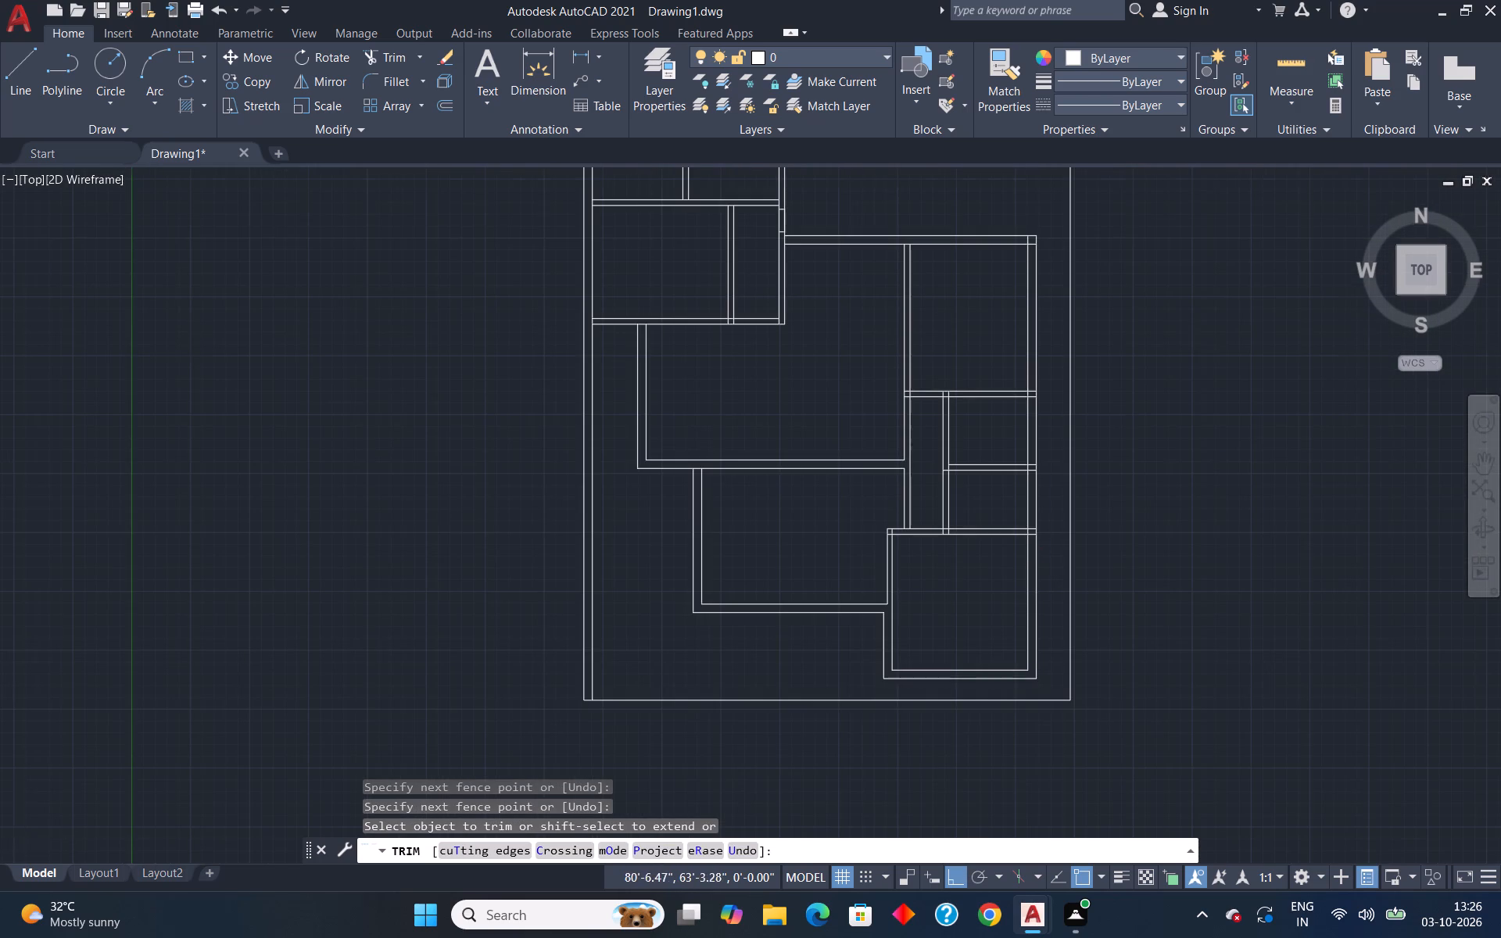
scroll(1043, 524, up, 2)
drag(987, 529, 979, 595)
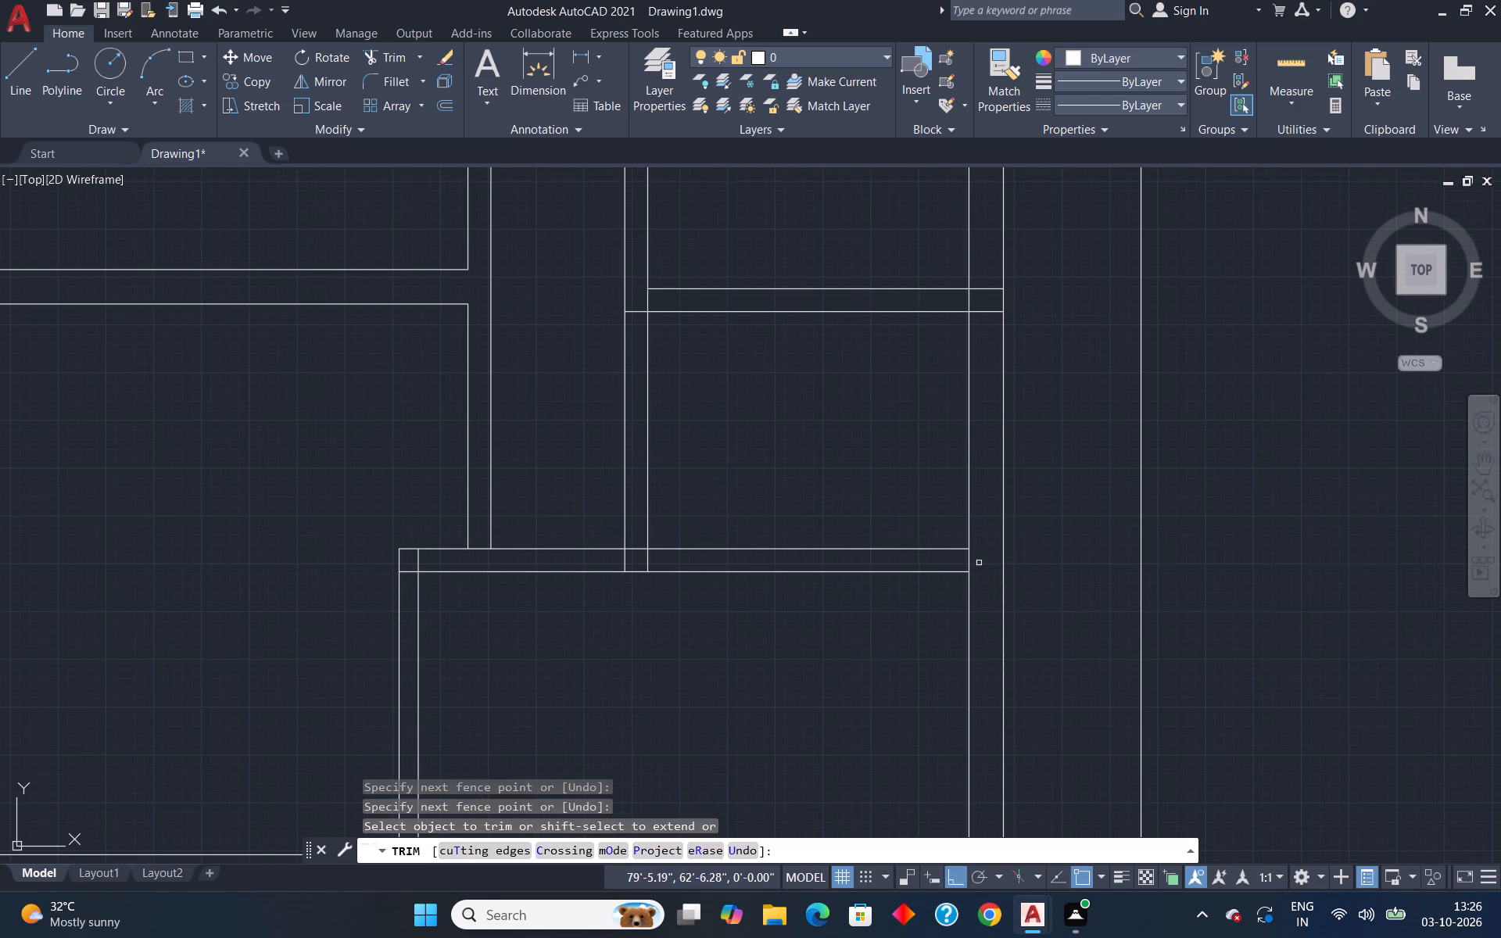
drag(979, 557, 954, 558)
drag(609, 553, 665, 560)
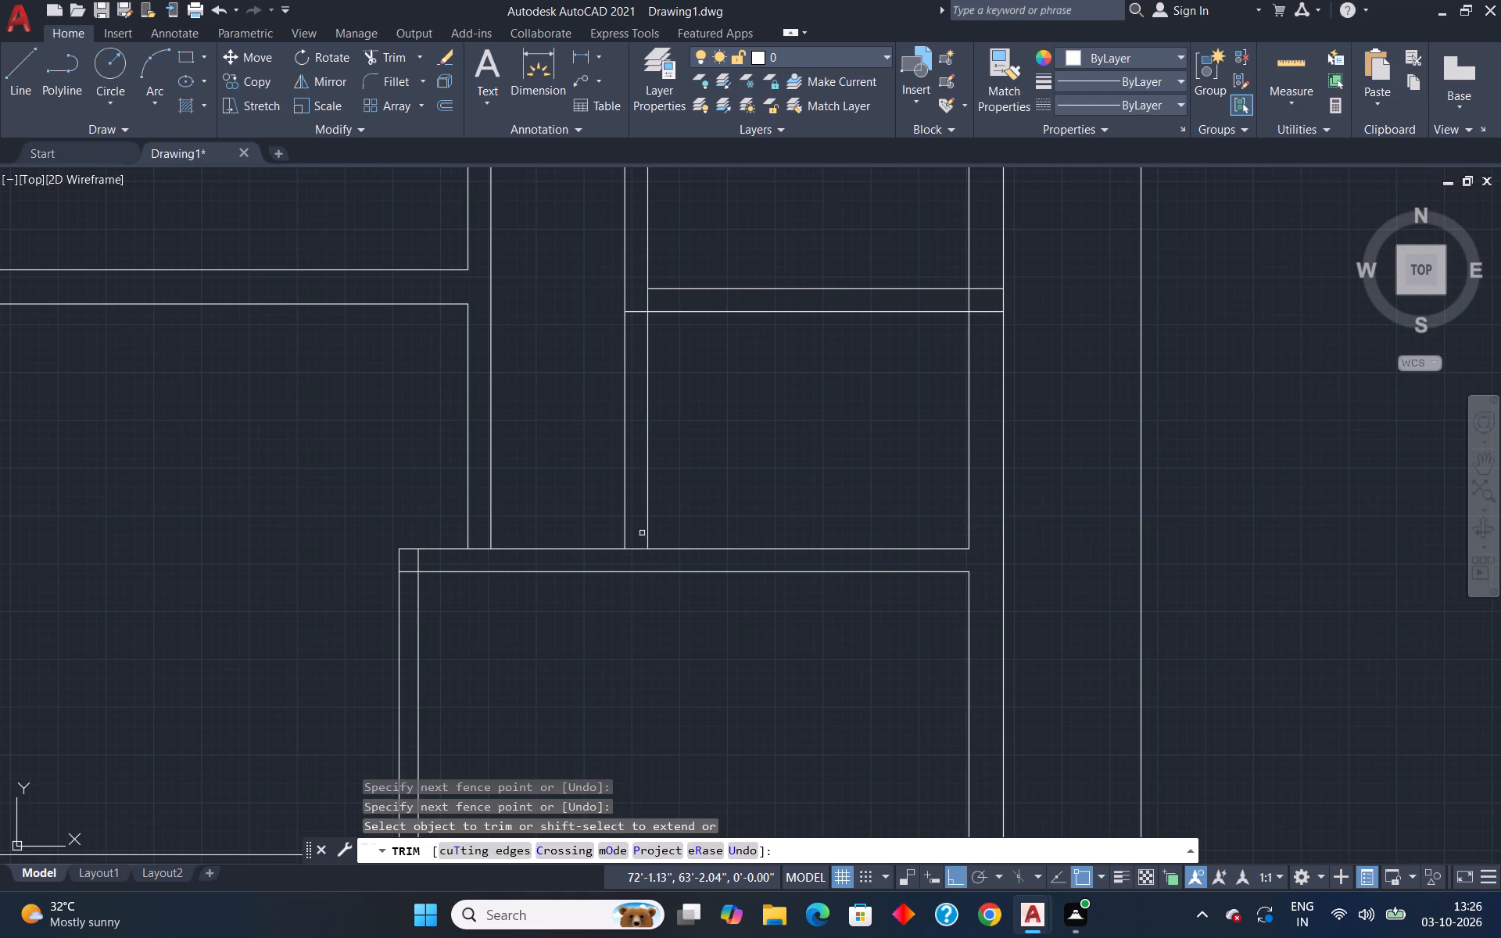
drag(642, 533, 642, 562)
drag(484, 540, 476, 558)
click(410, 571)
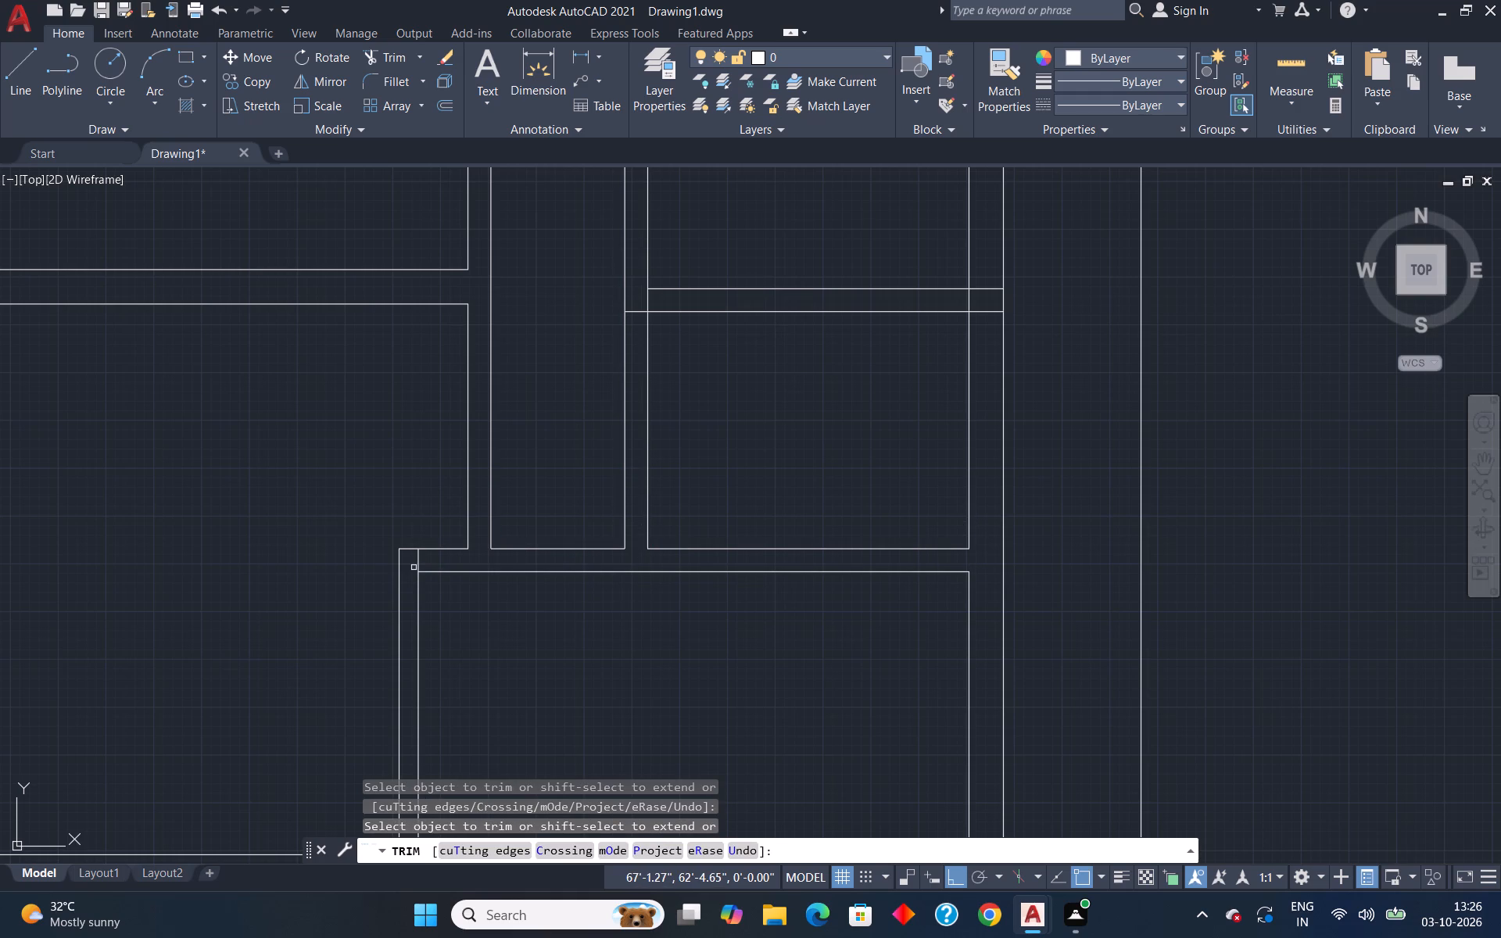
drag(418, 564, 427, 563)
Trim the overlapping lines at both ends of the horizontal partition between the two small rooms above the lower-right room.
scroll(529, 593, down, 3)
scroll(654, 528, up, 3)
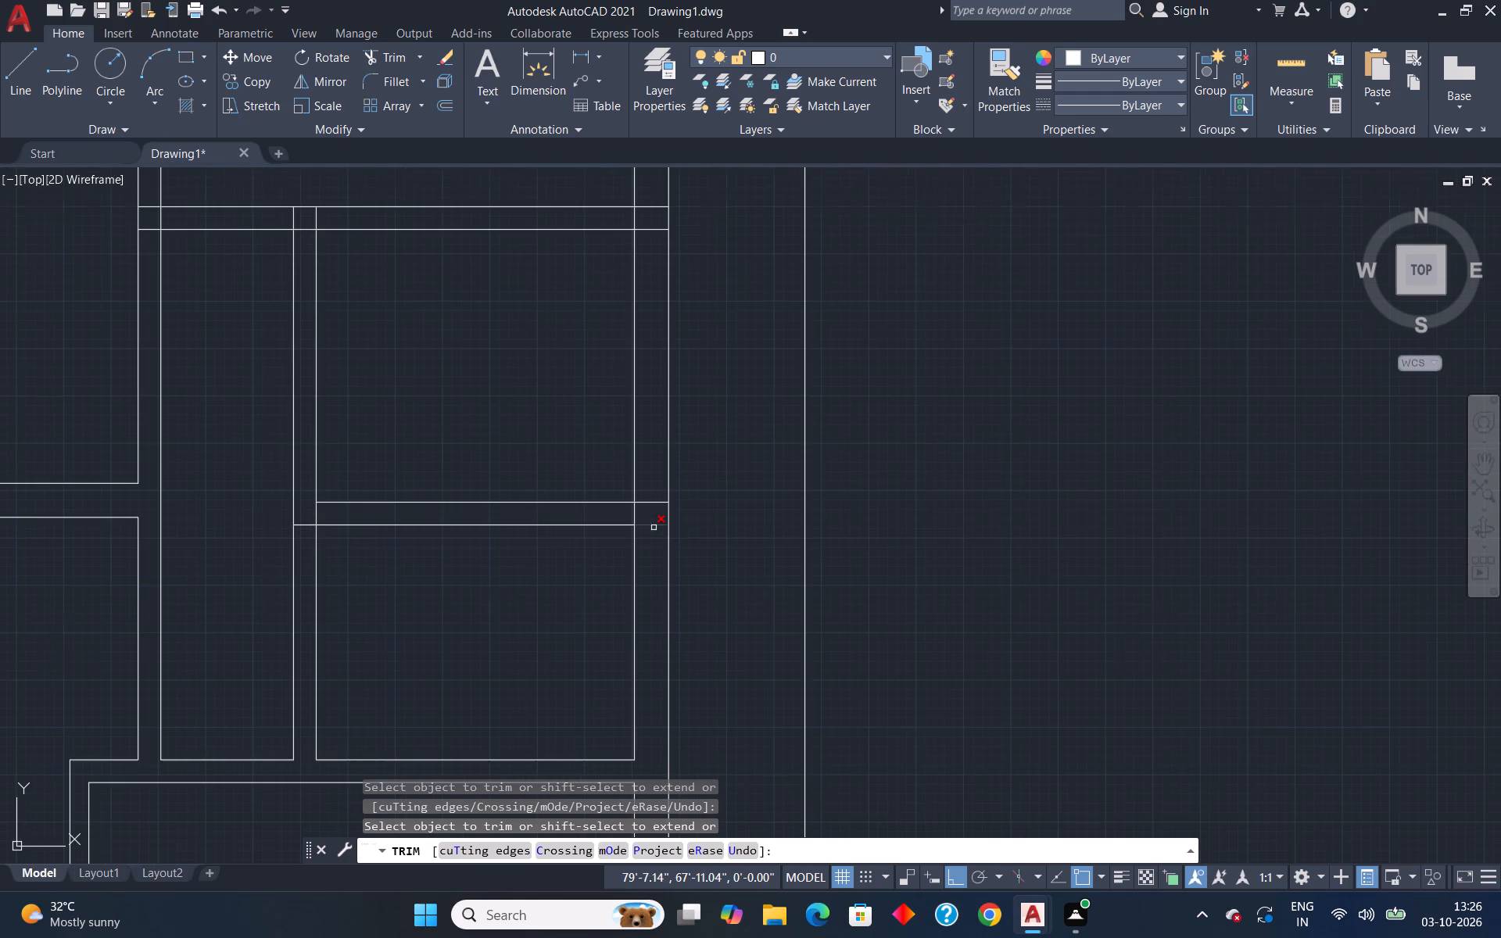
drag(645, 482, 645, 544)
drag(624, 516, 648, 516)
click(310, 522)
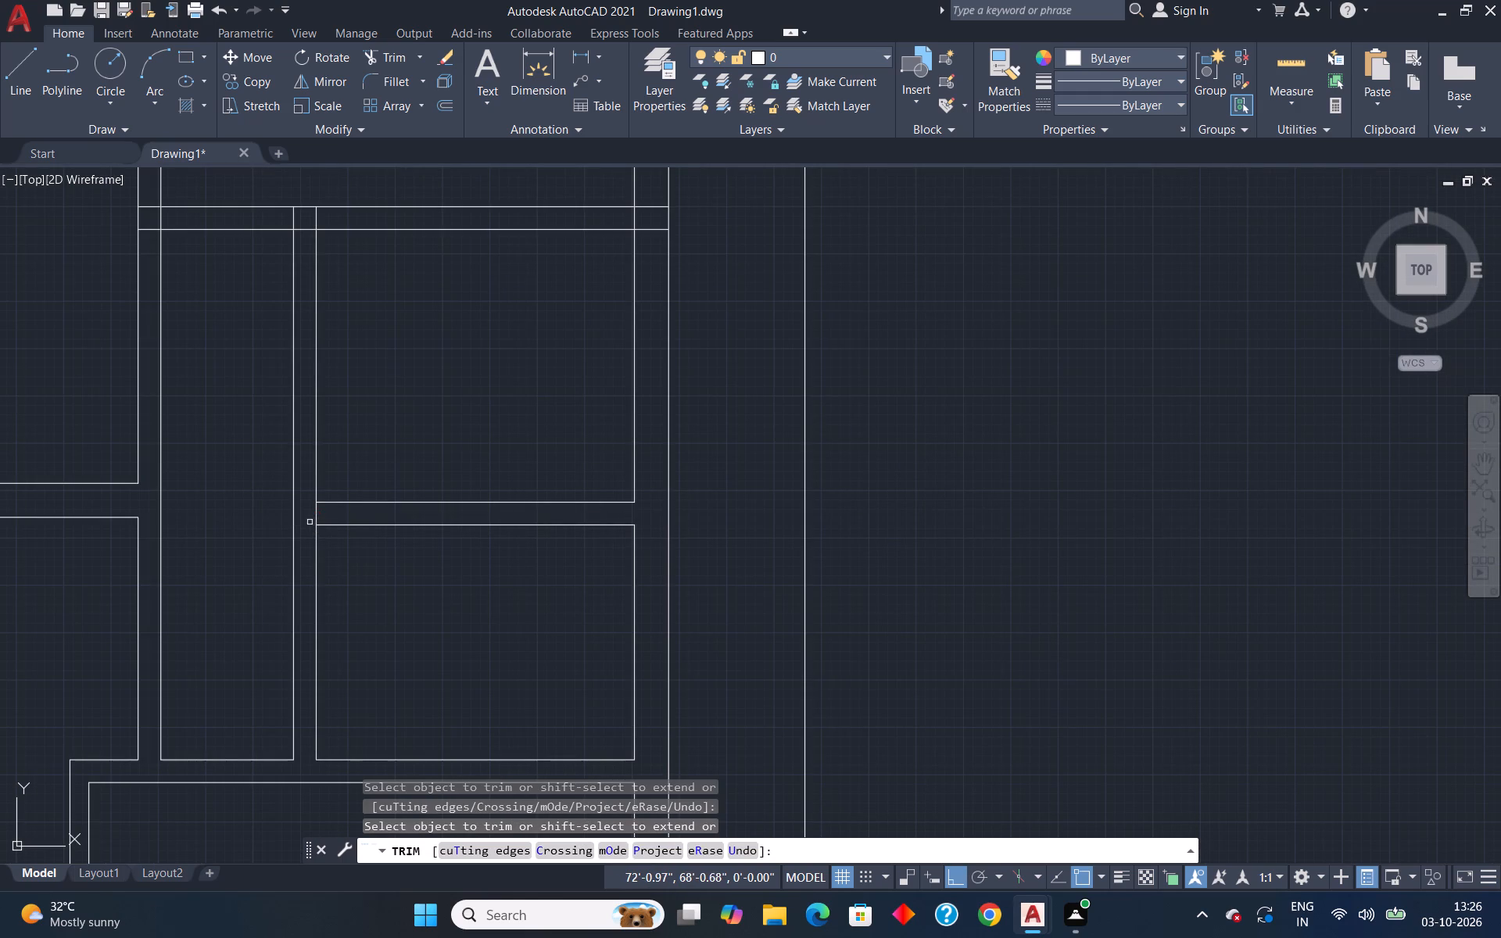
click(317, 514)
scroll(635, 481, down, 2)
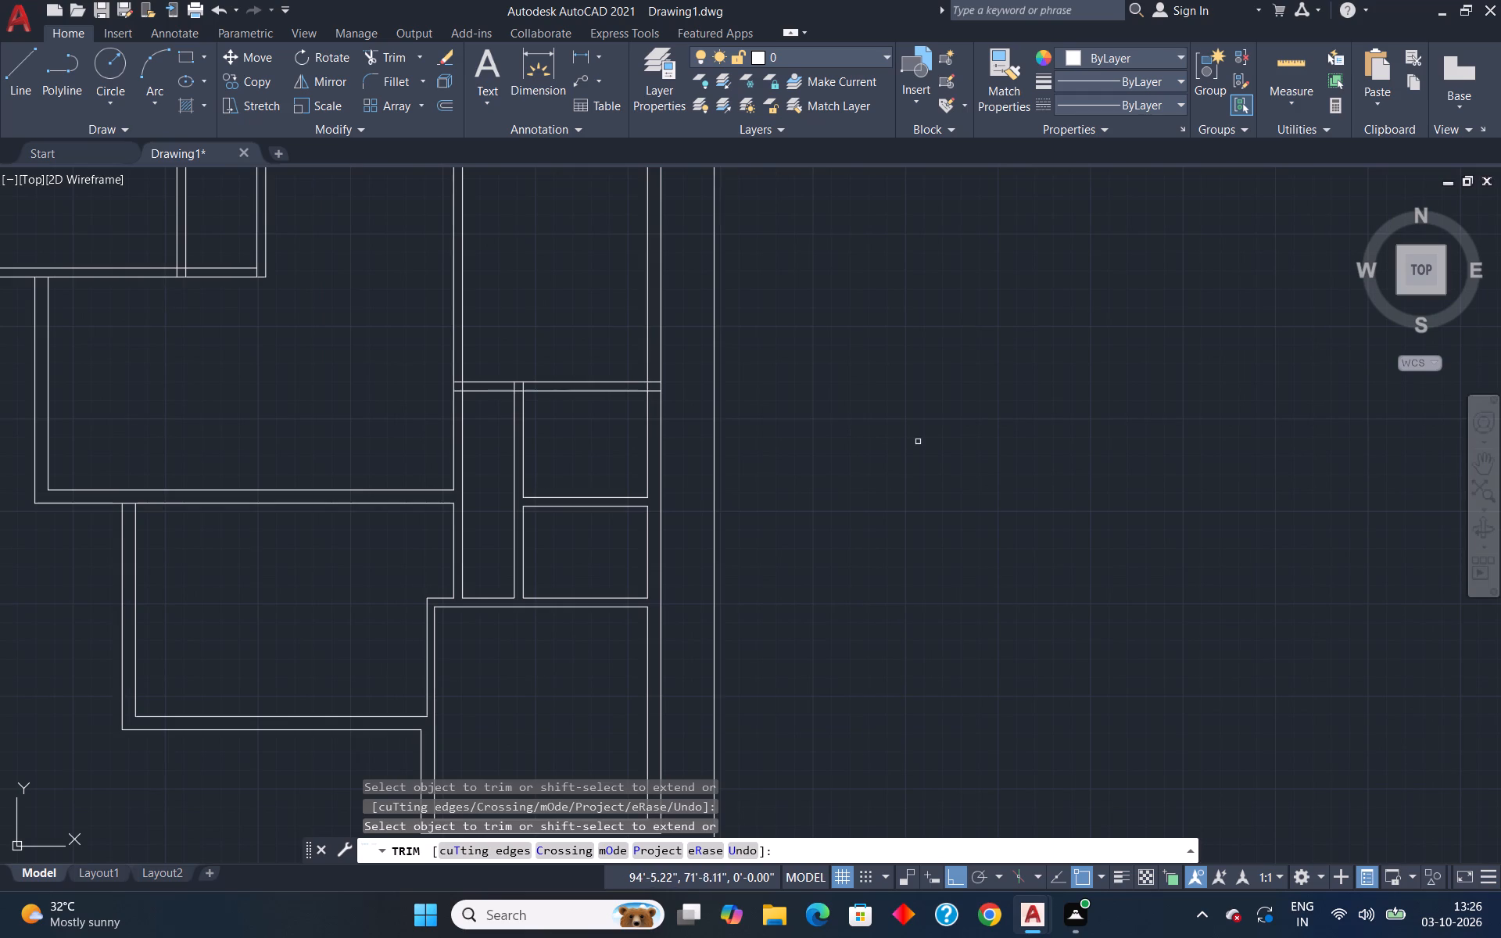
key(Escape)
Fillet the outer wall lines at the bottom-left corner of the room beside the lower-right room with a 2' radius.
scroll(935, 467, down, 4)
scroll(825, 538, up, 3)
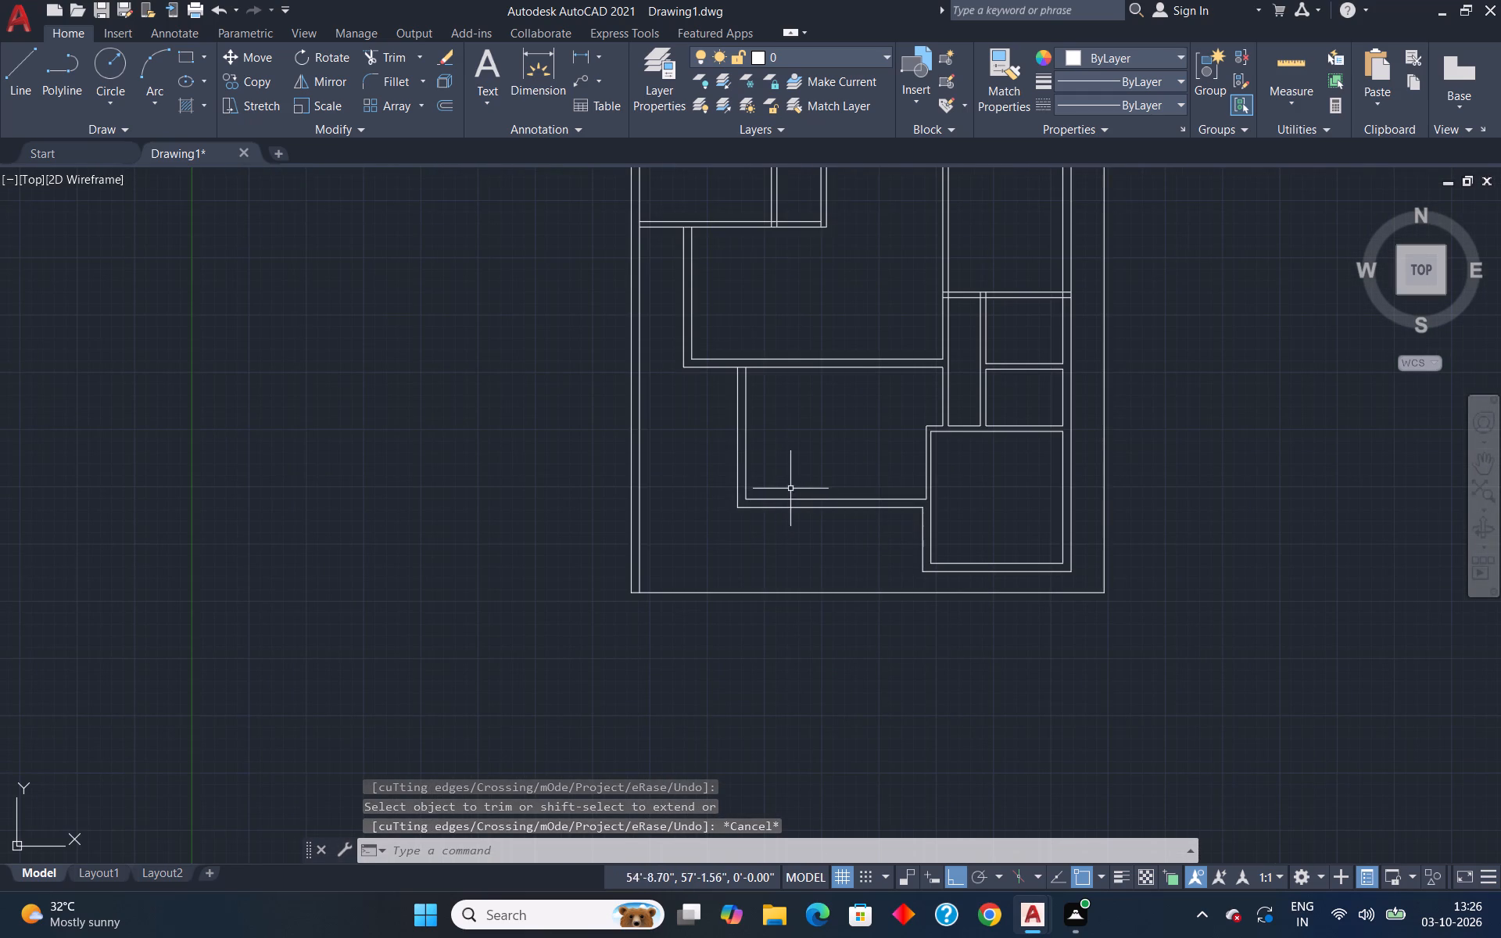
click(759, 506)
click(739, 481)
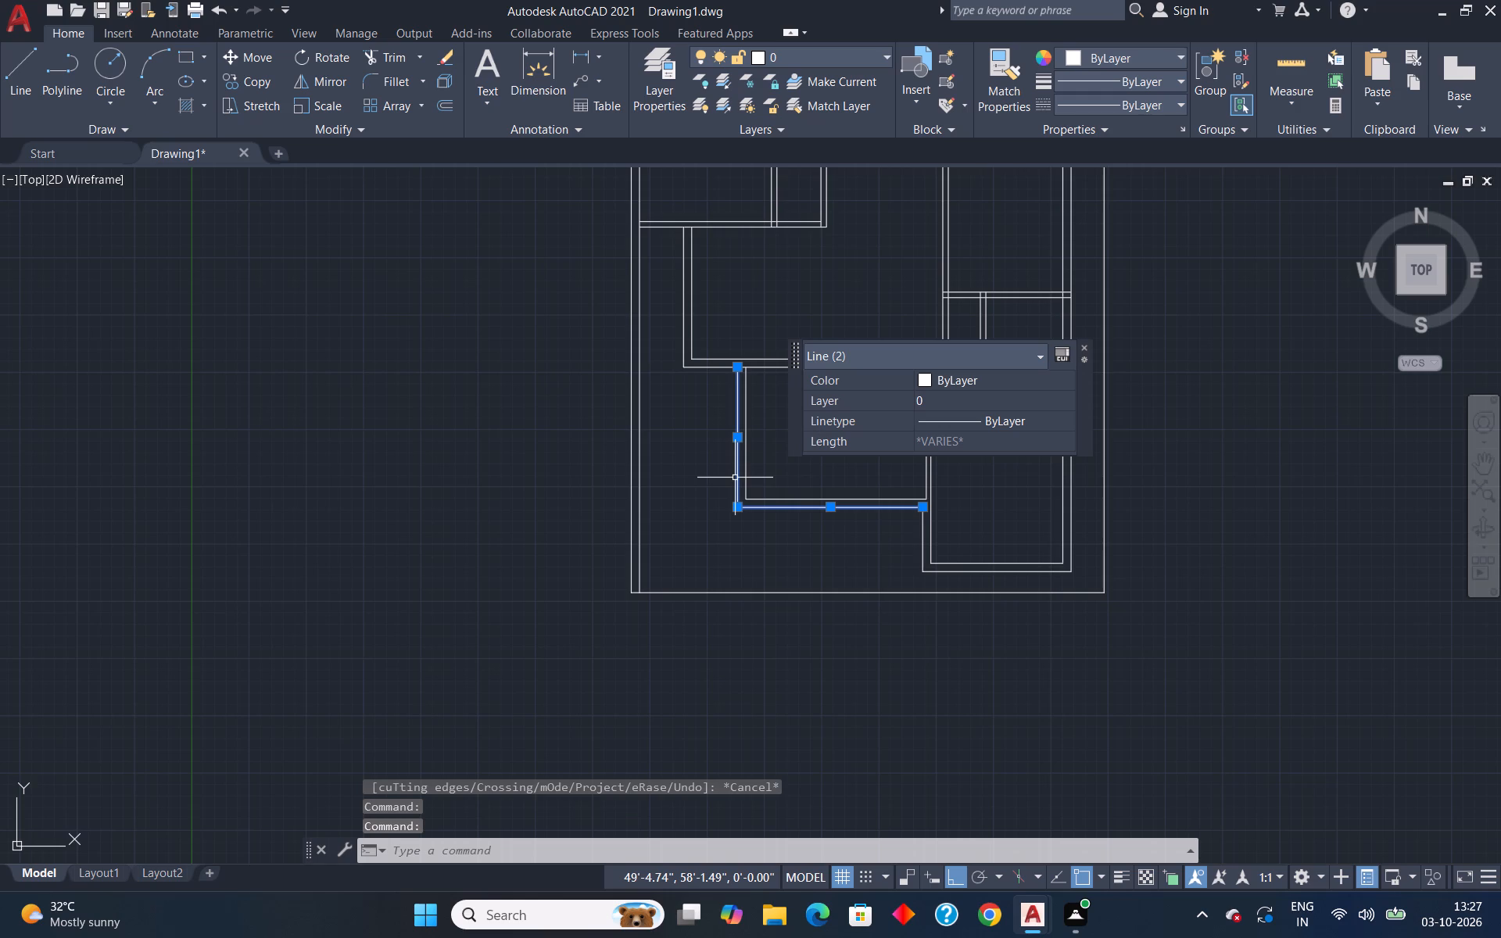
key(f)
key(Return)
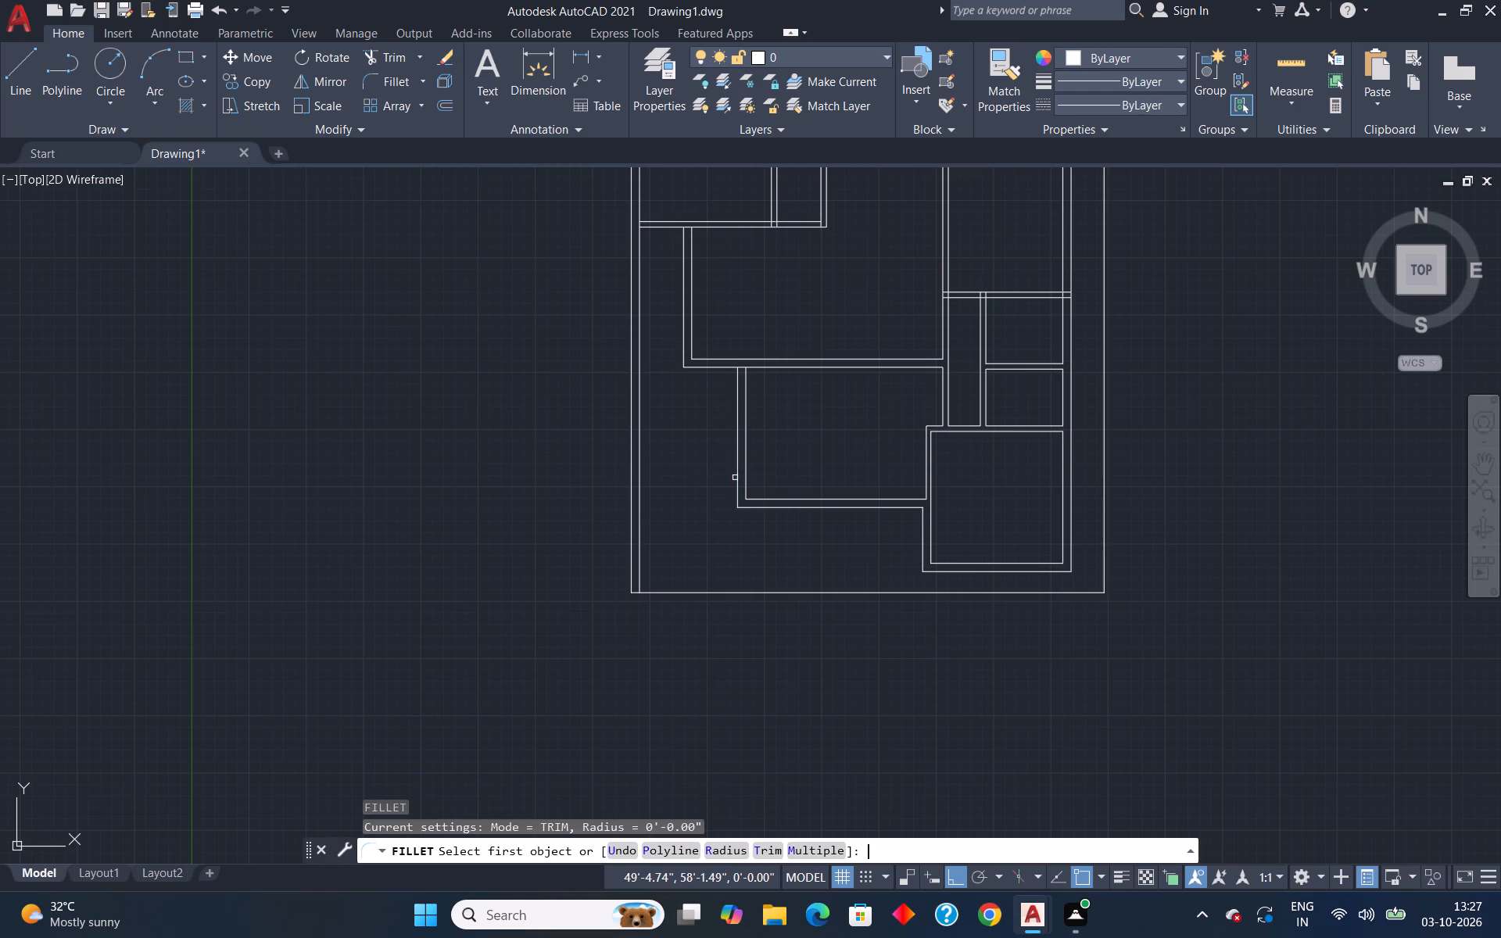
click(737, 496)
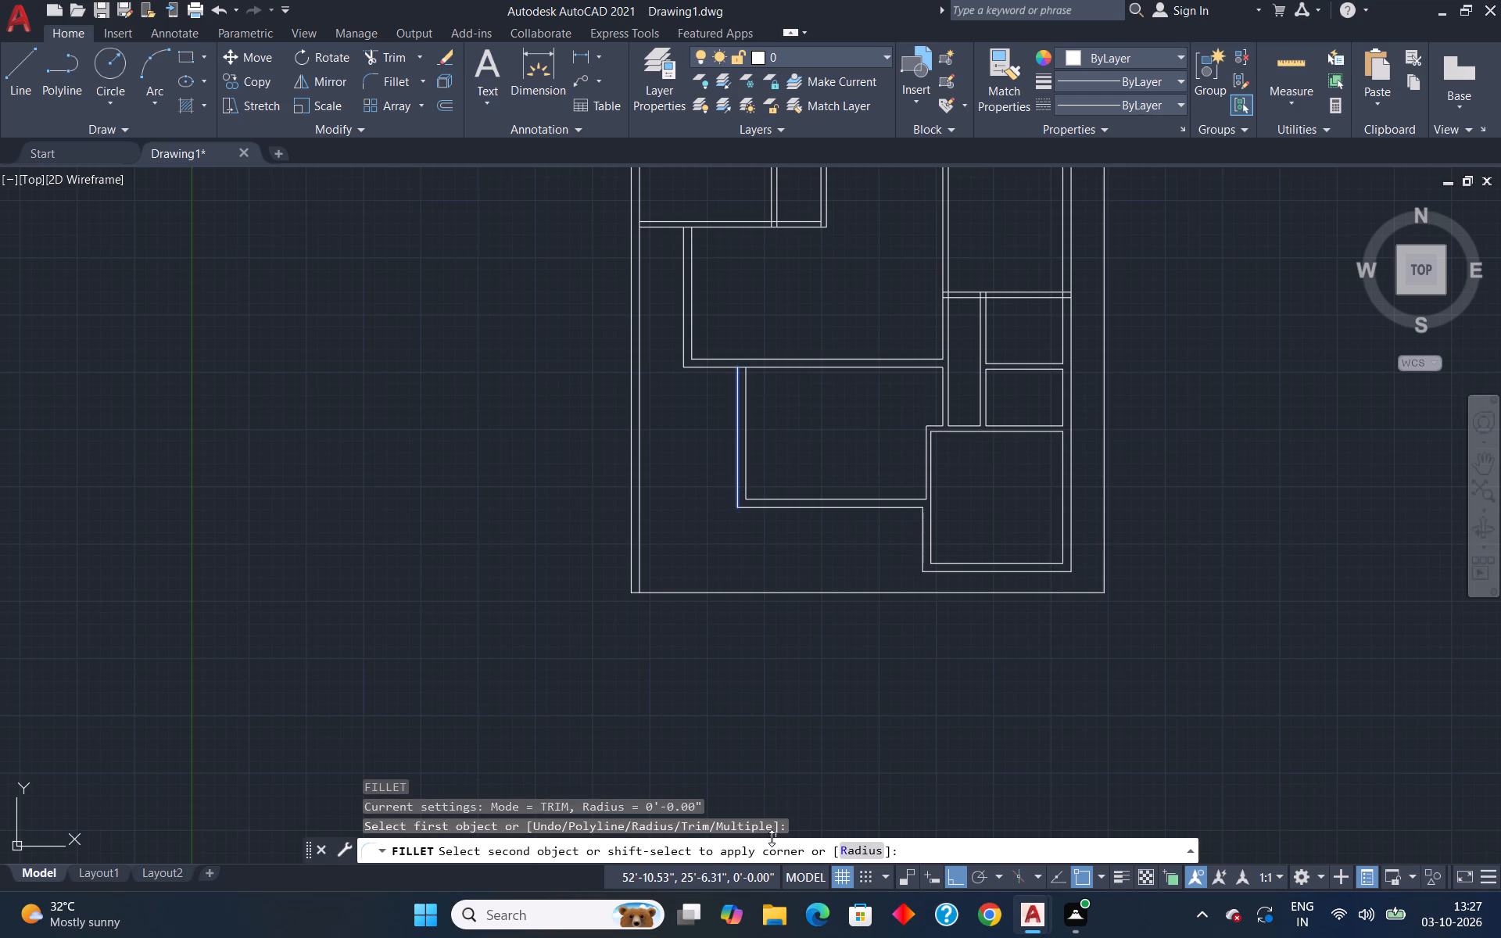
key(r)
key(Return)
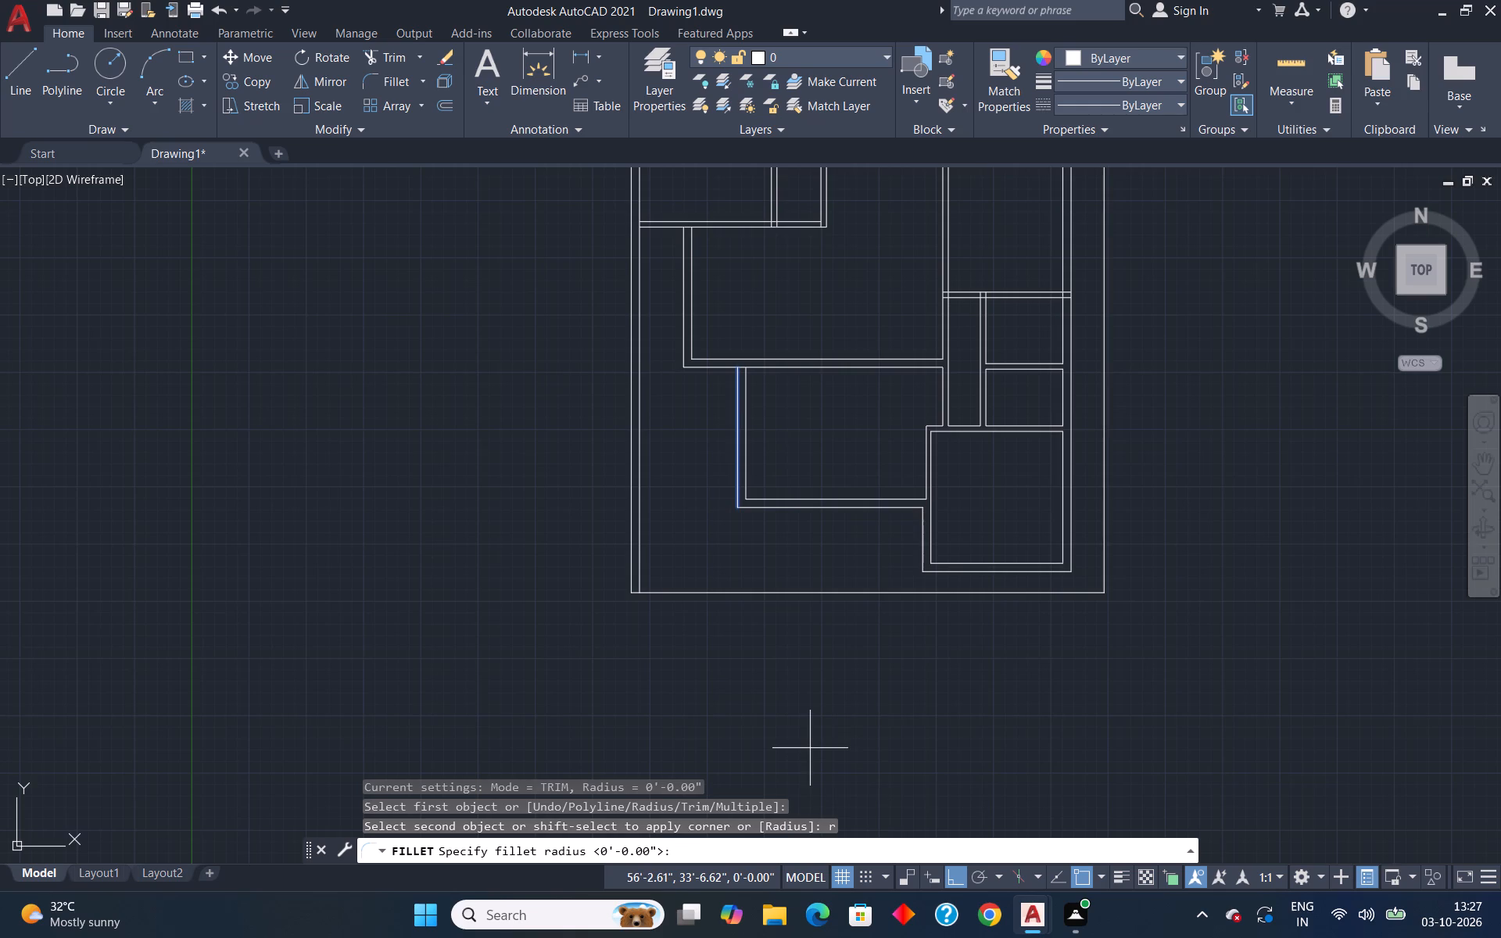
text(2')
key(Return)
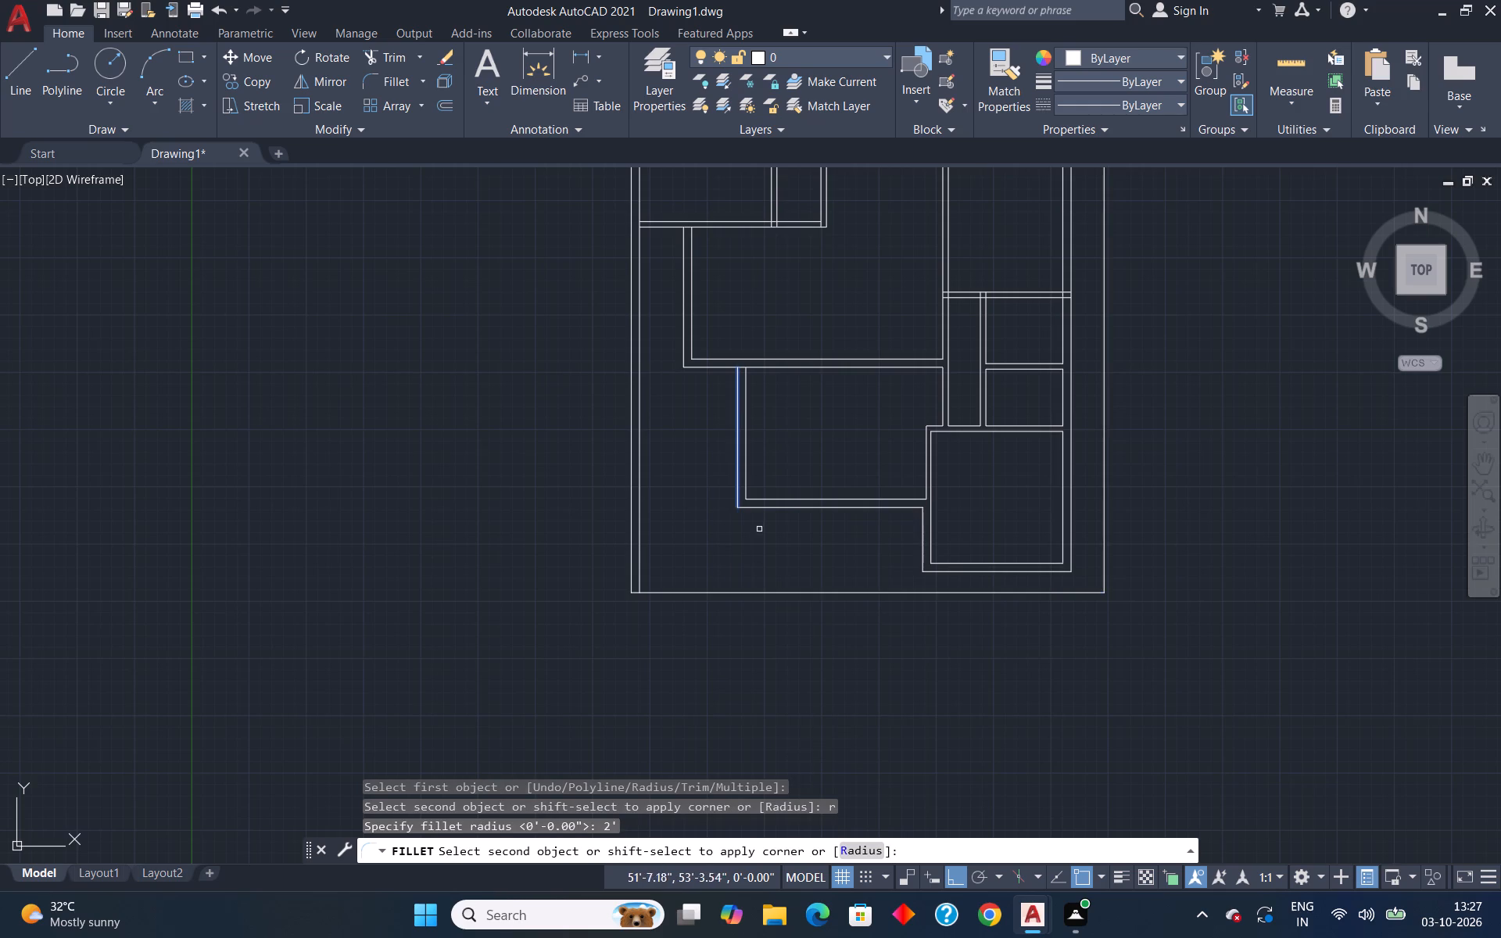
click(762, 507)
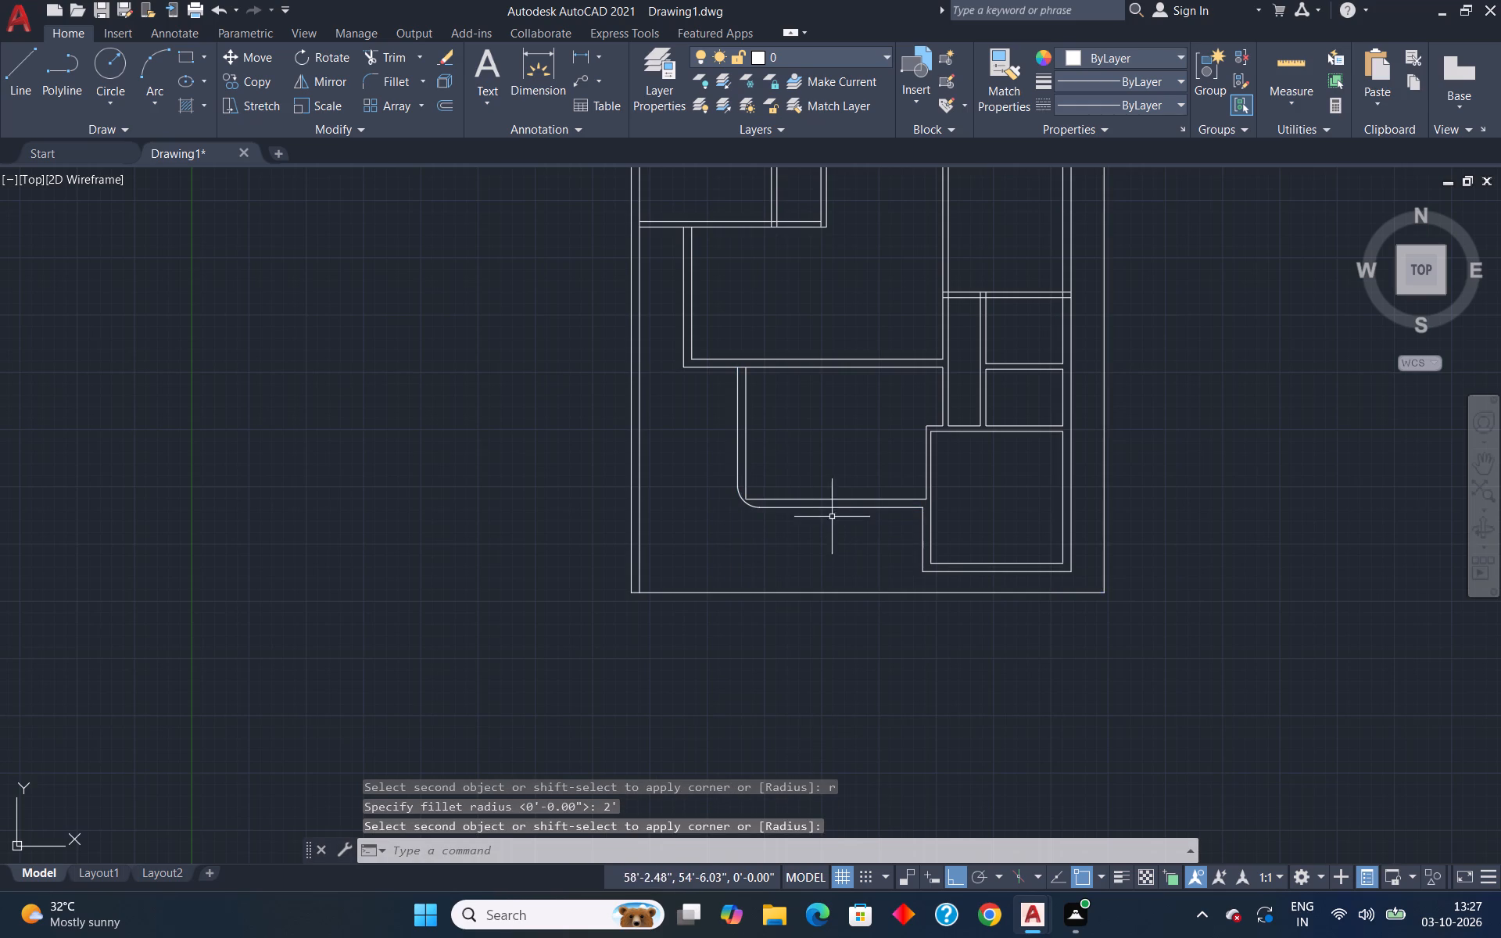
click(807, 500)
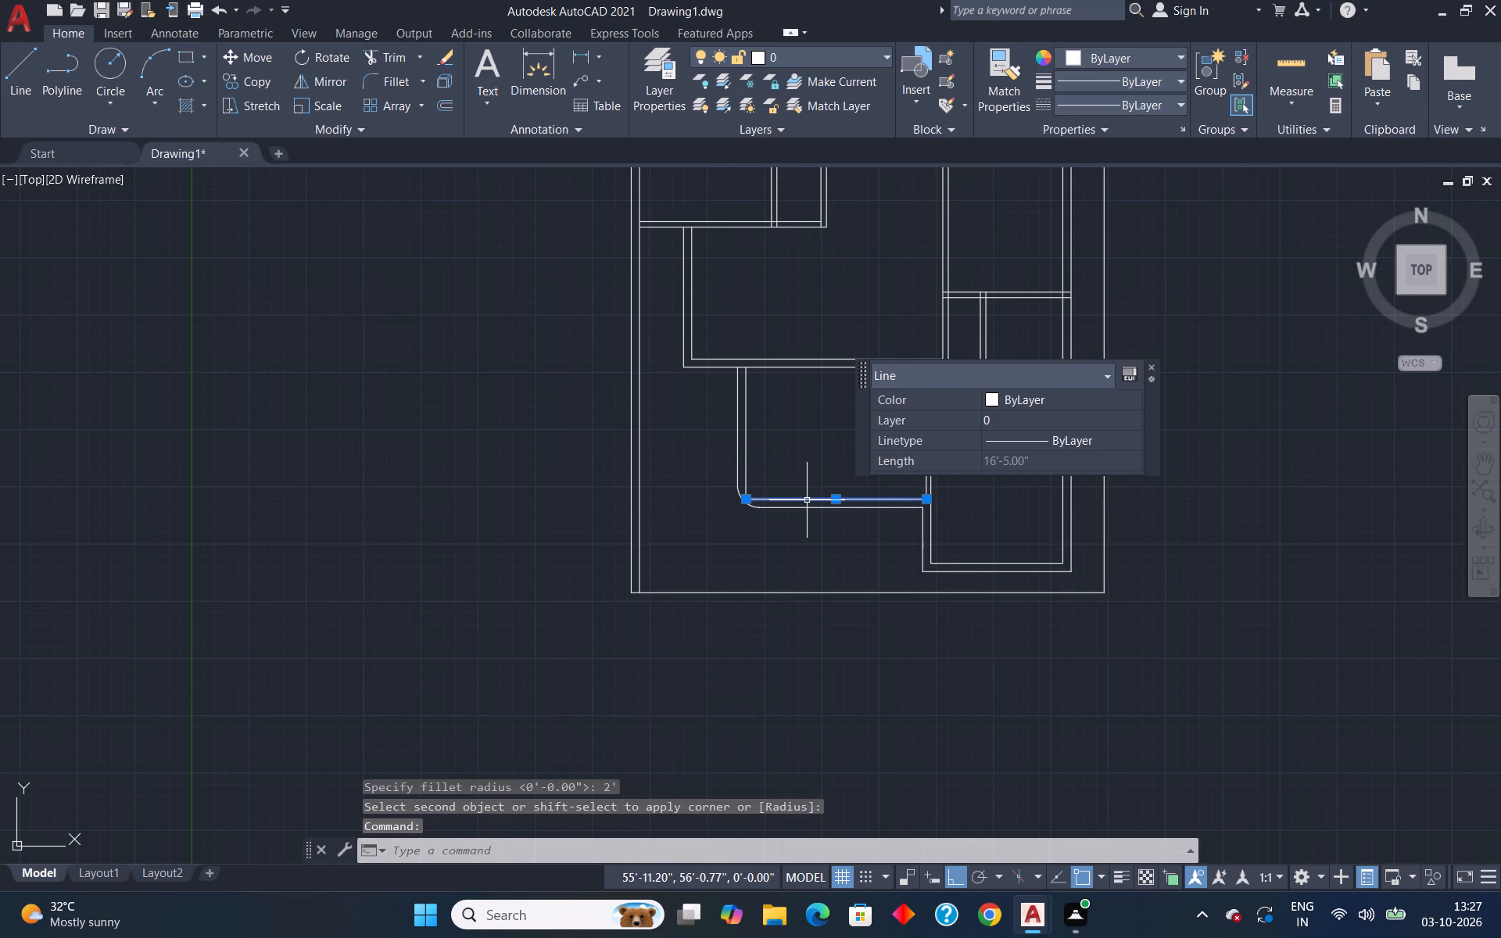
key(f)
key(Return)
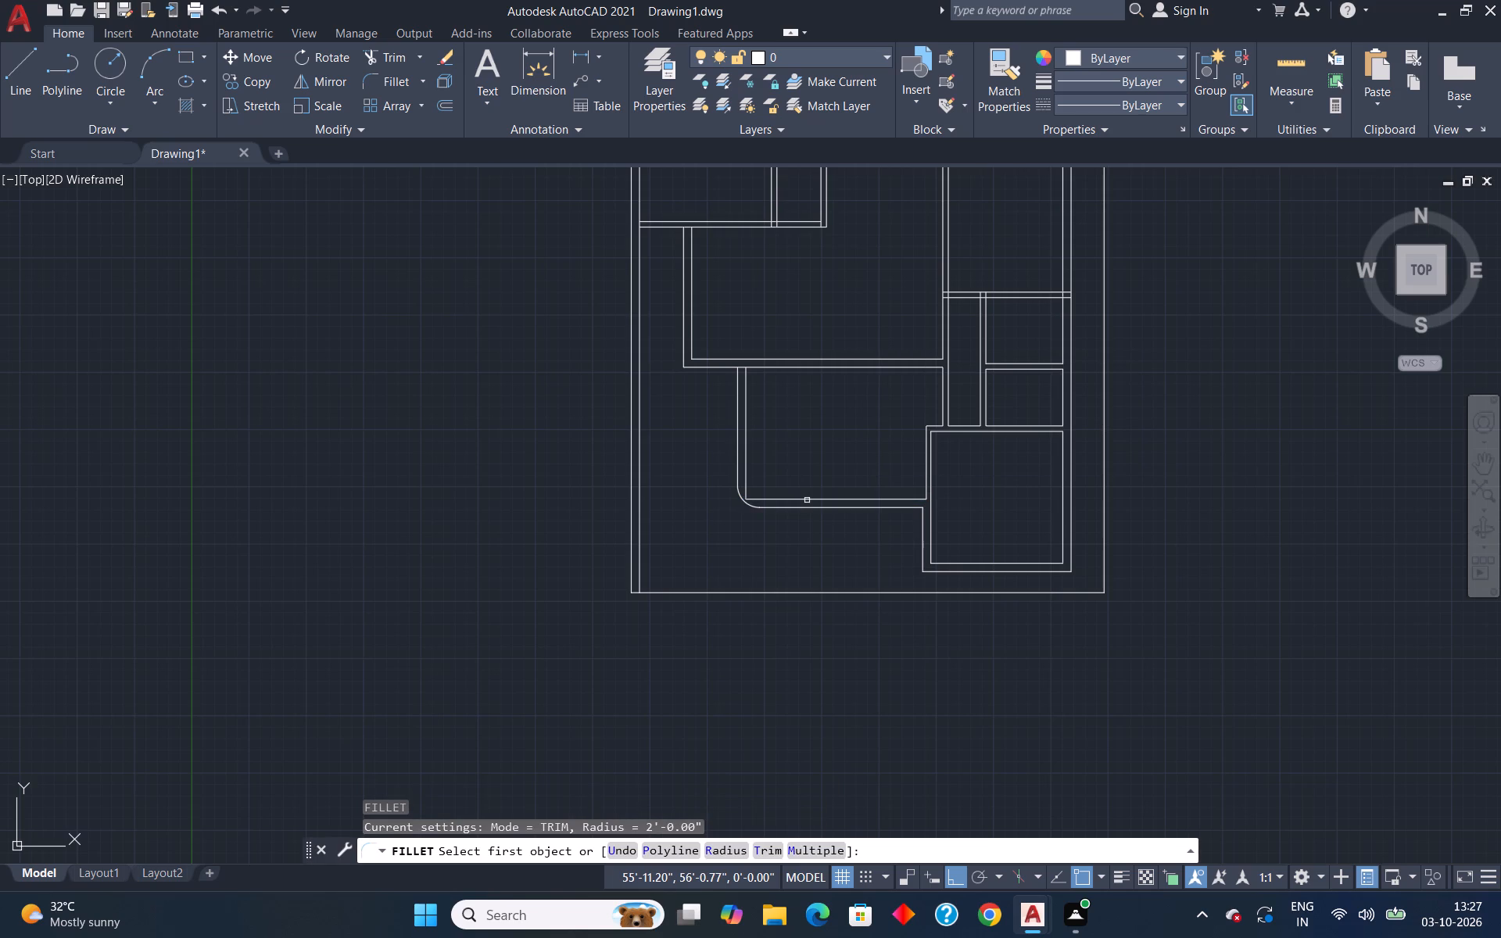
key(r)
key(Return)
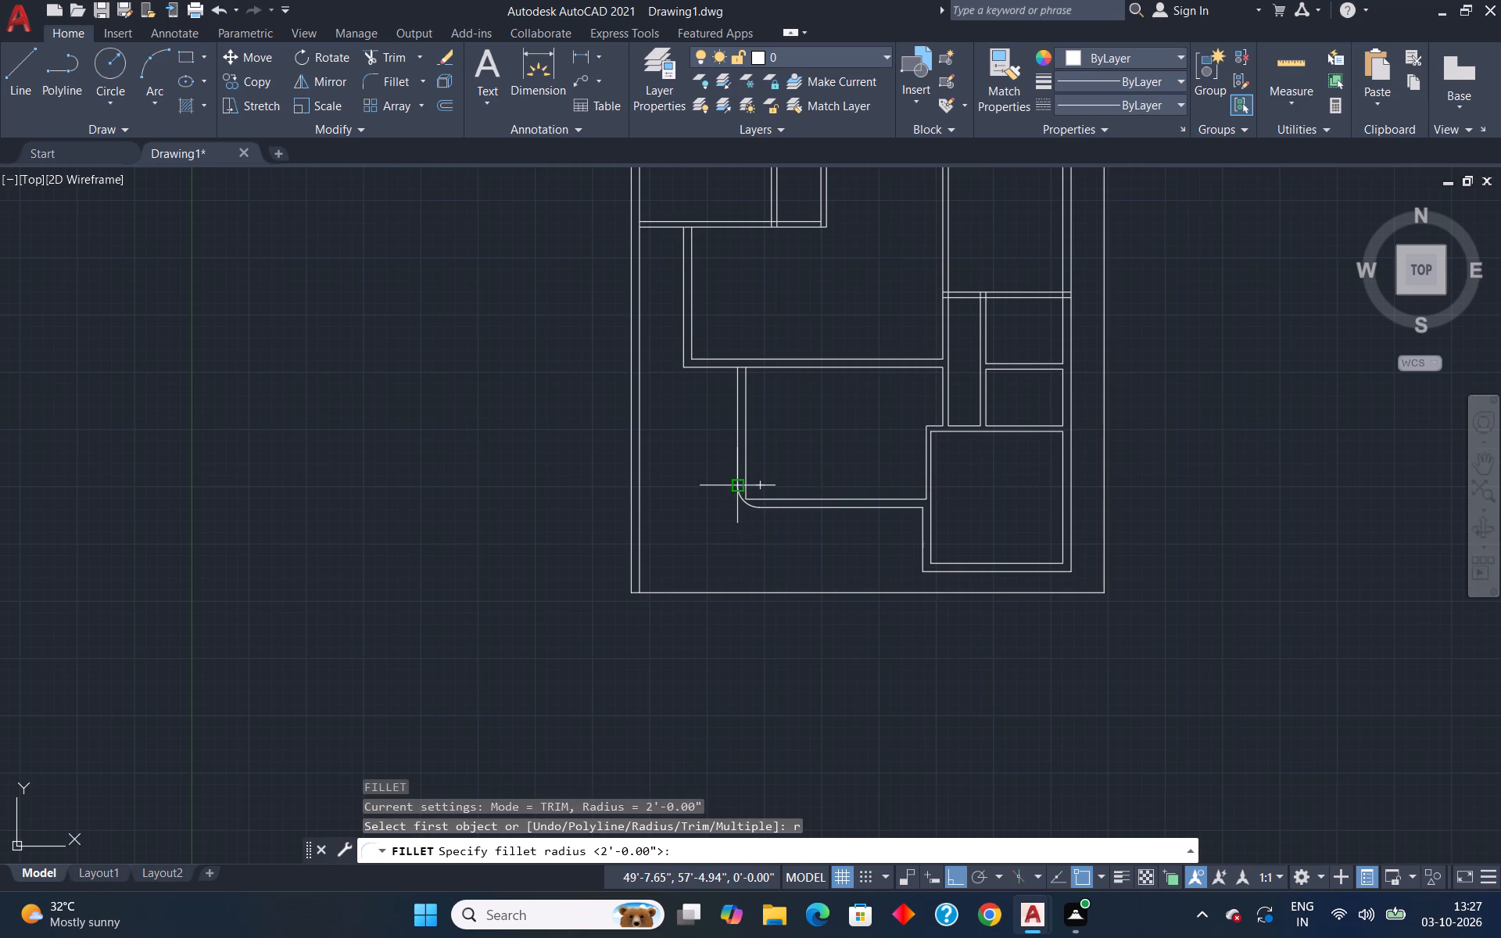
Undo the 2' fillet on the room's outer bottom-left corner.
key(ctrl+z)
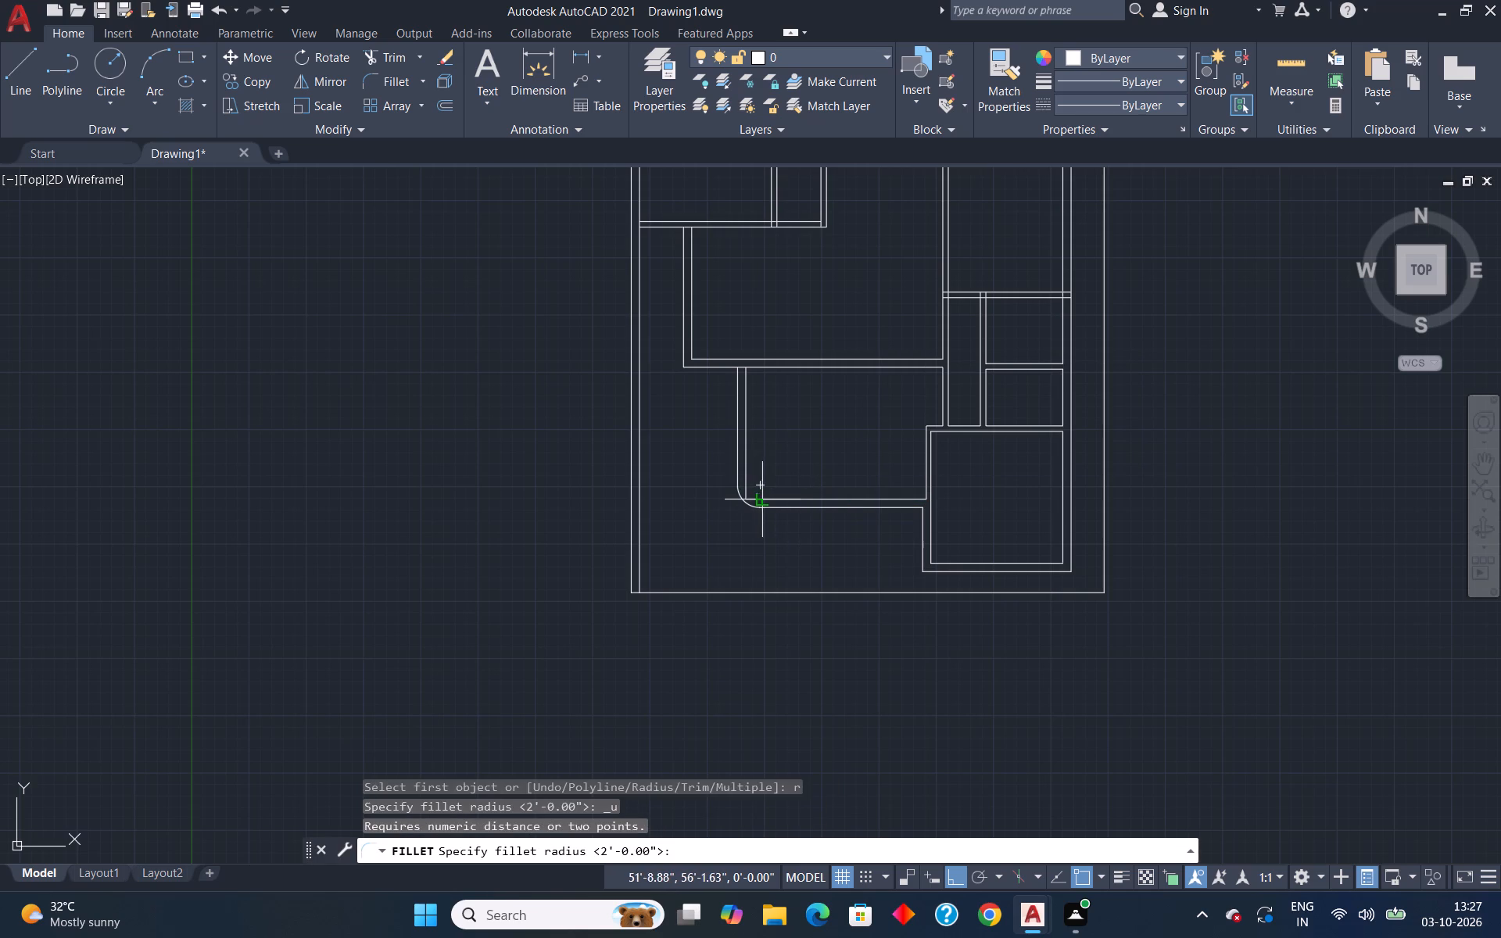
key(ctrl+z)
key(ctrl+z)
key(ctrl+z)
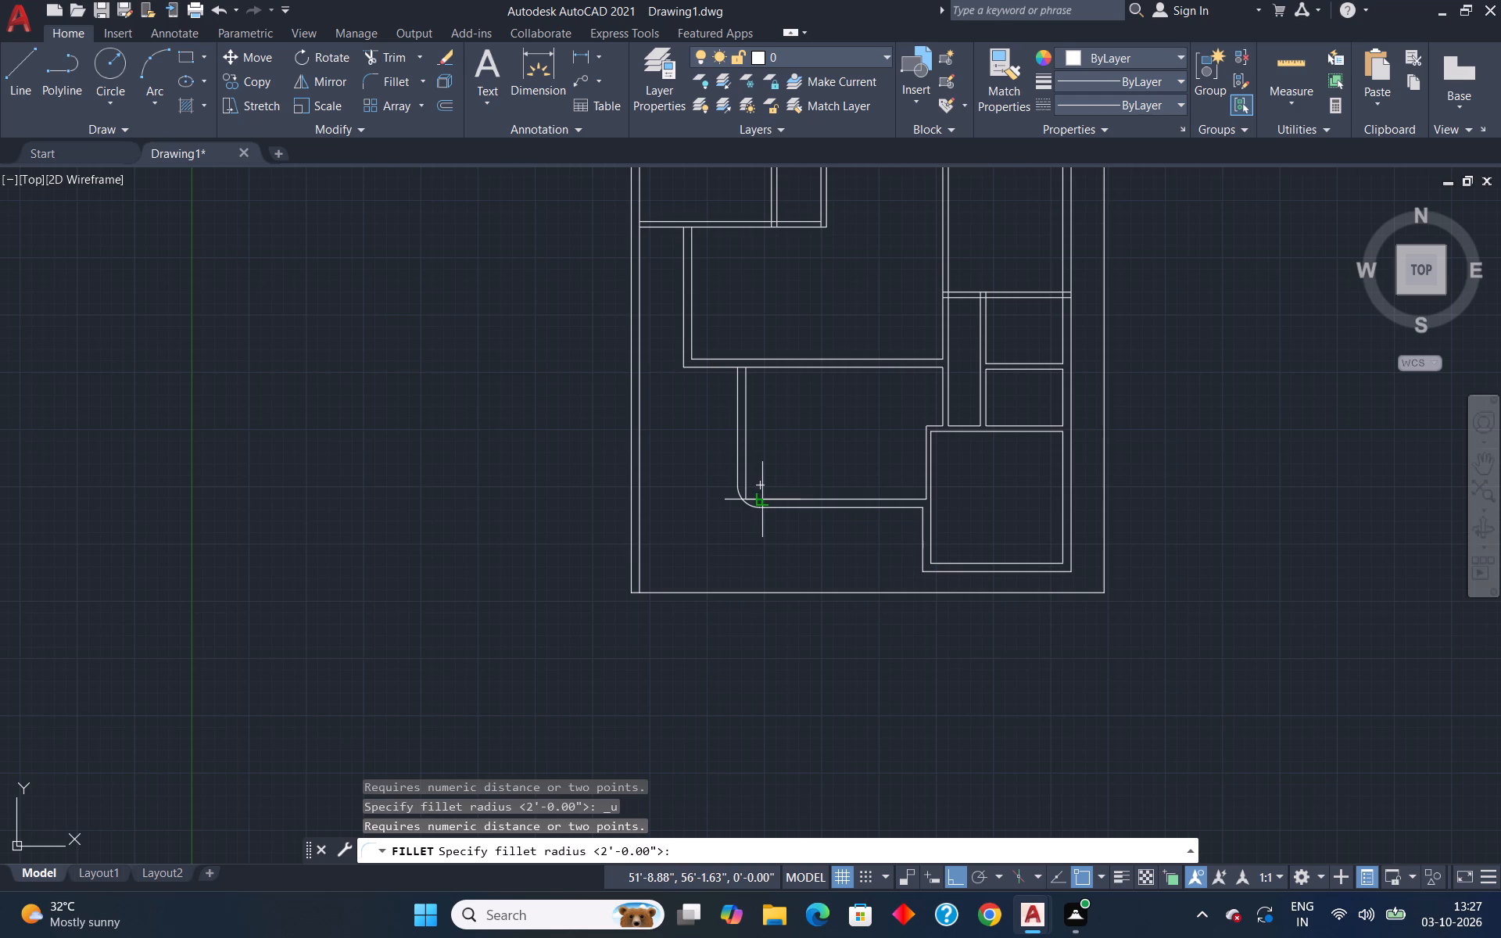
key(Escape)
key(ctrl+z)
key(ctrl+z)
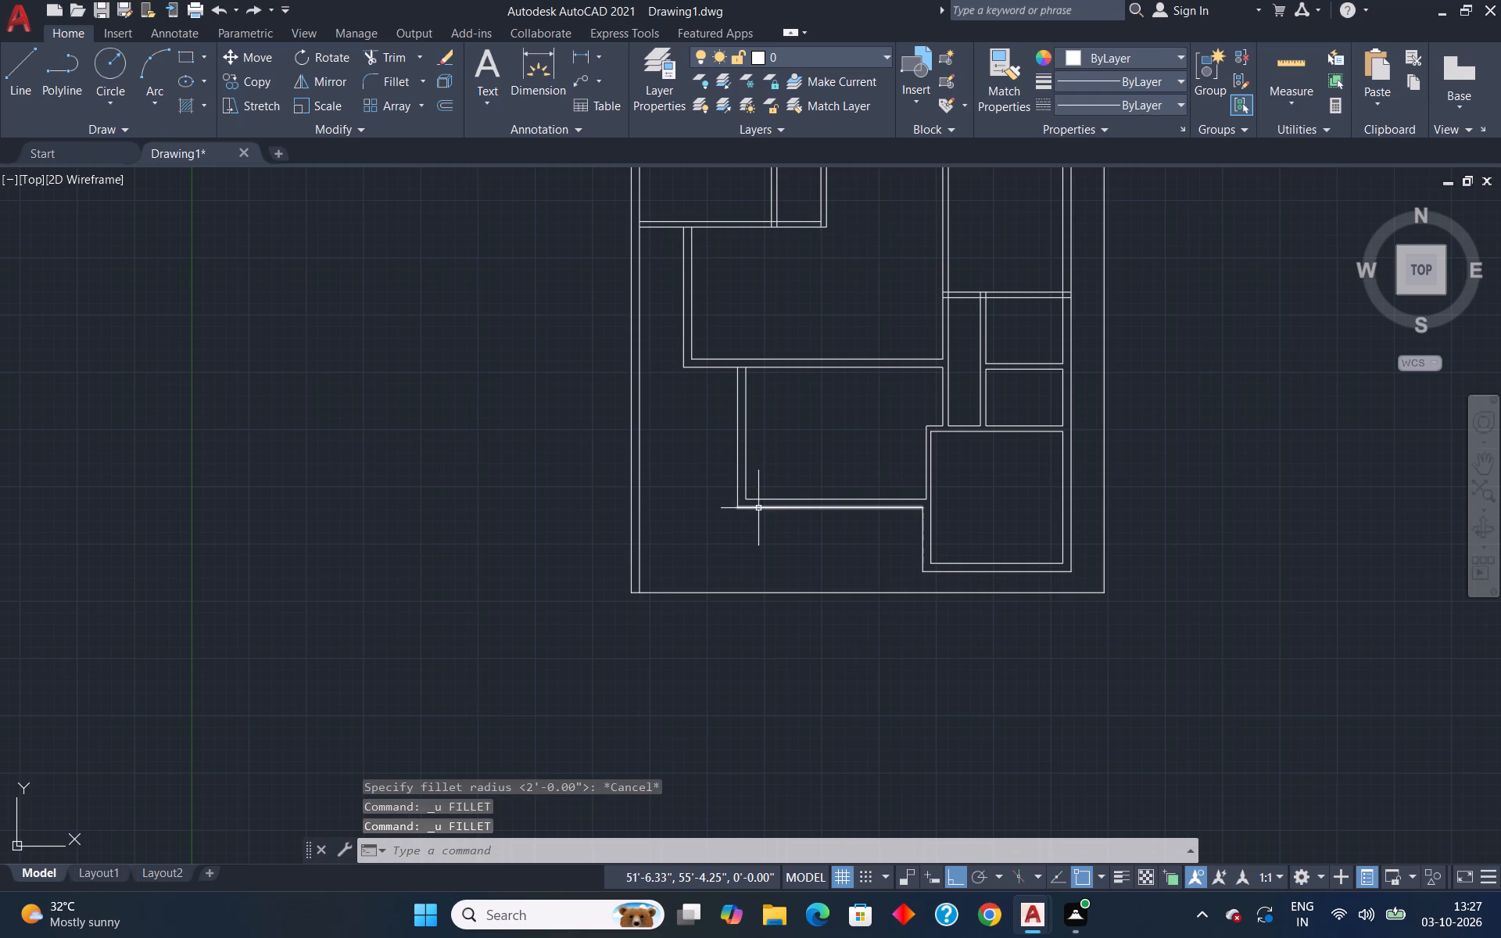
Fillet the outer wall lines at the same room's bottom-left corner, trying a 6' radius before settling on 4'.
click(758, 506)
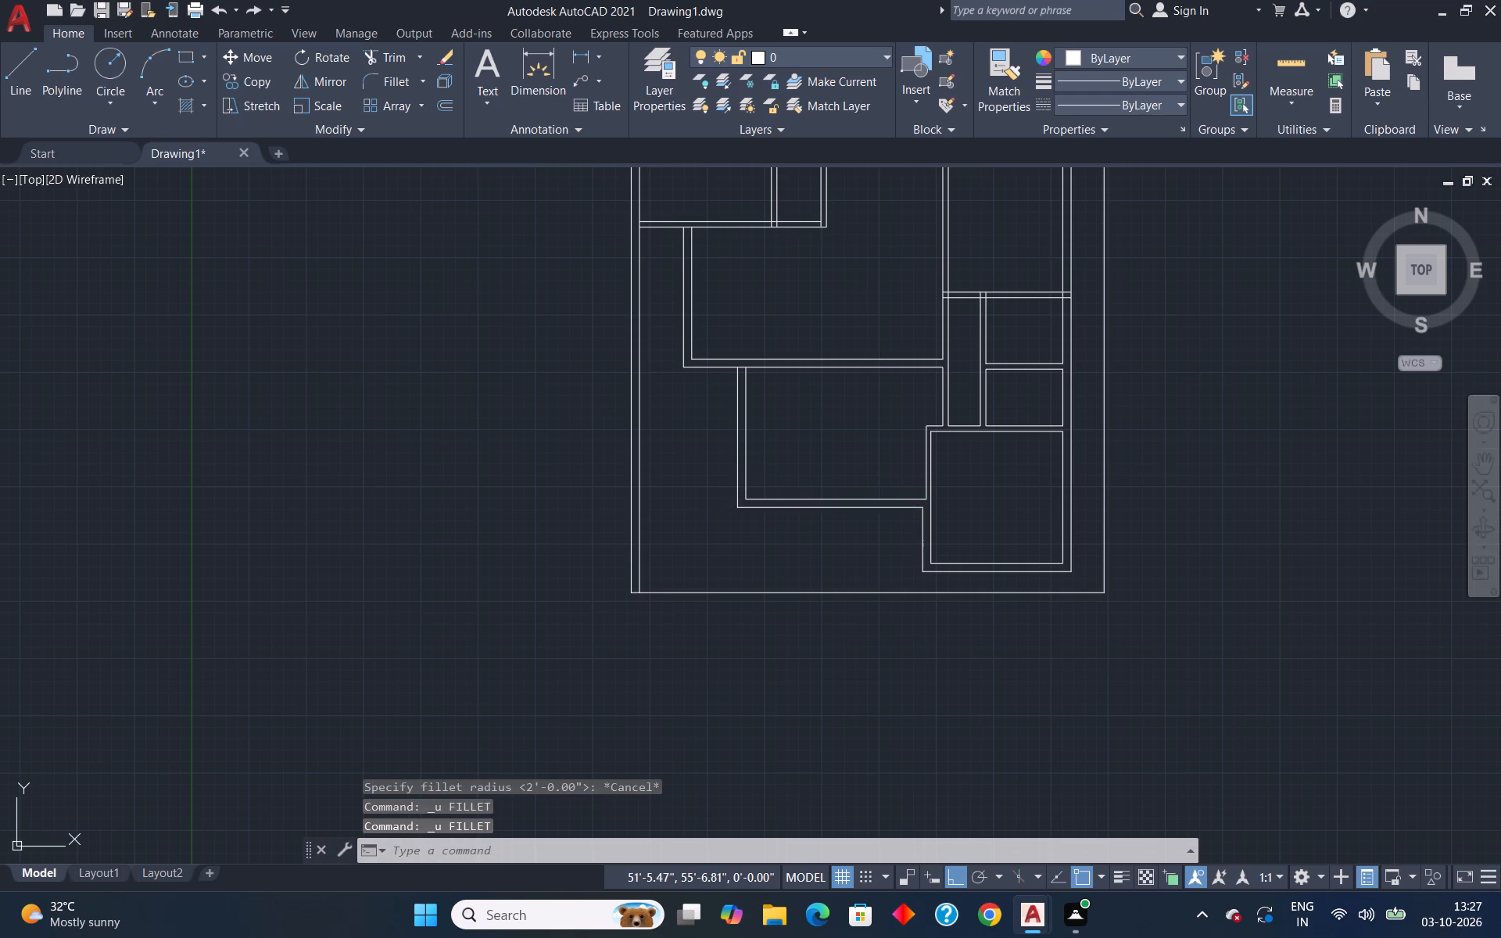
key(f)
key(Return)
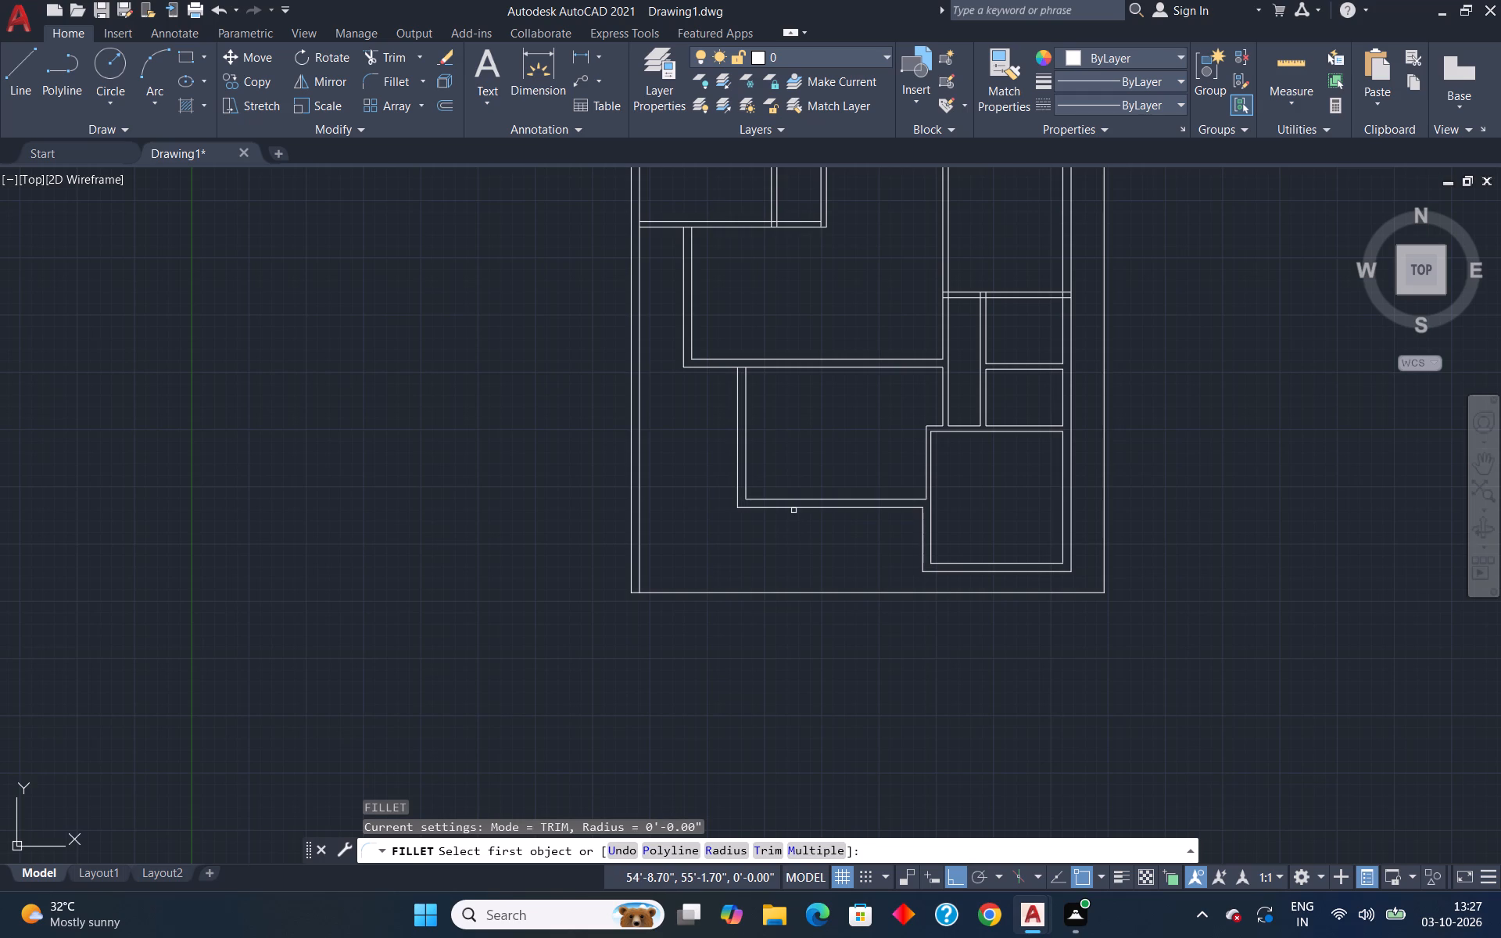
click(785, 507)
text(6')
key(Return)
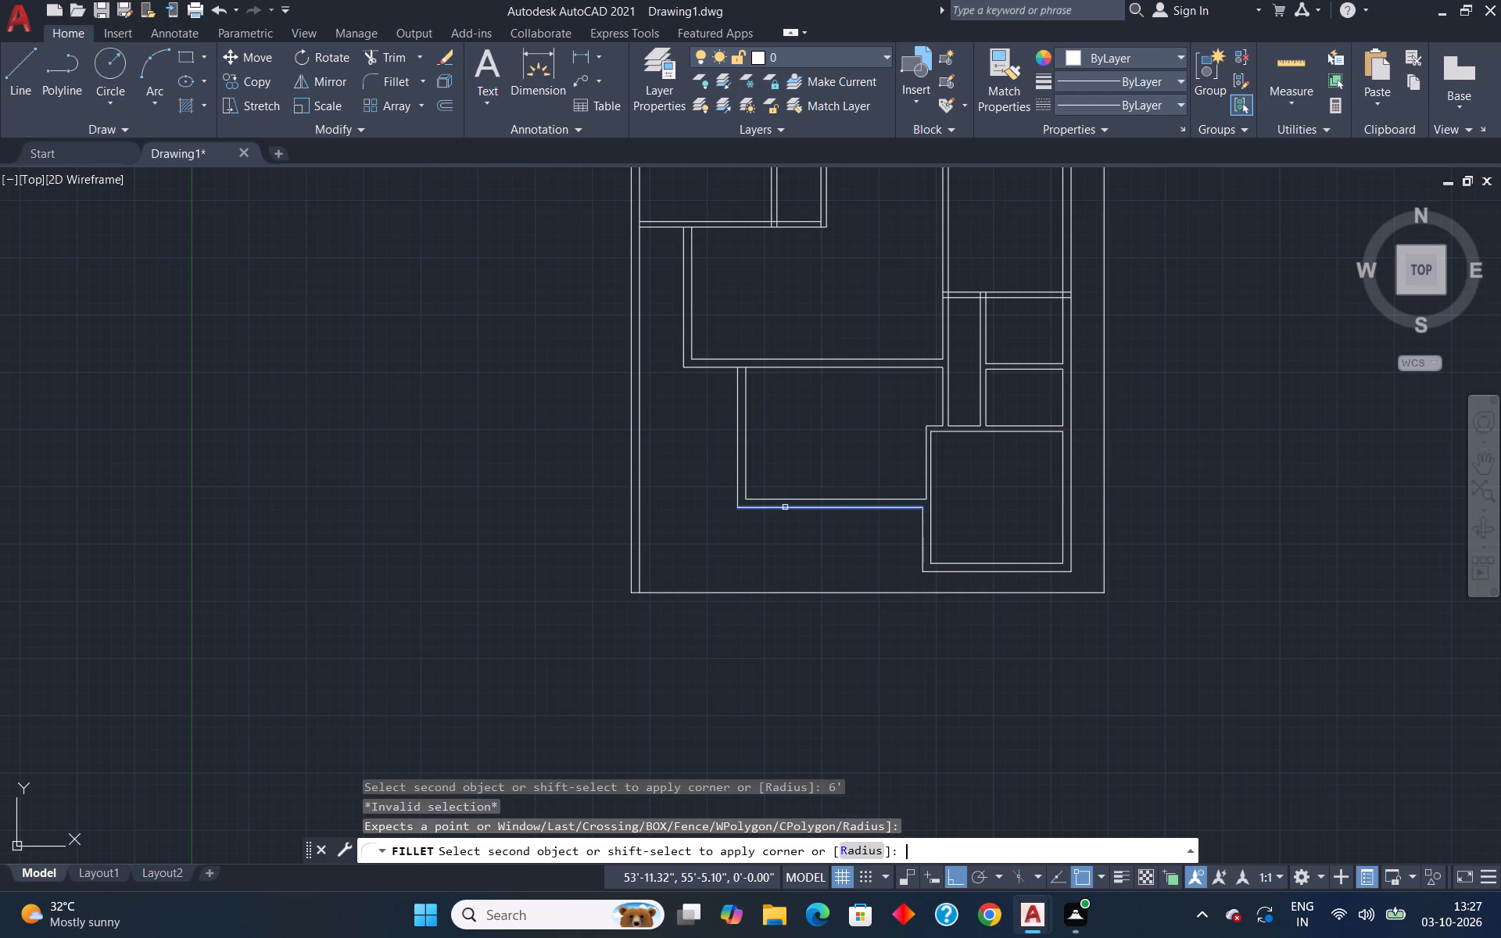
key(r)
key(Return)
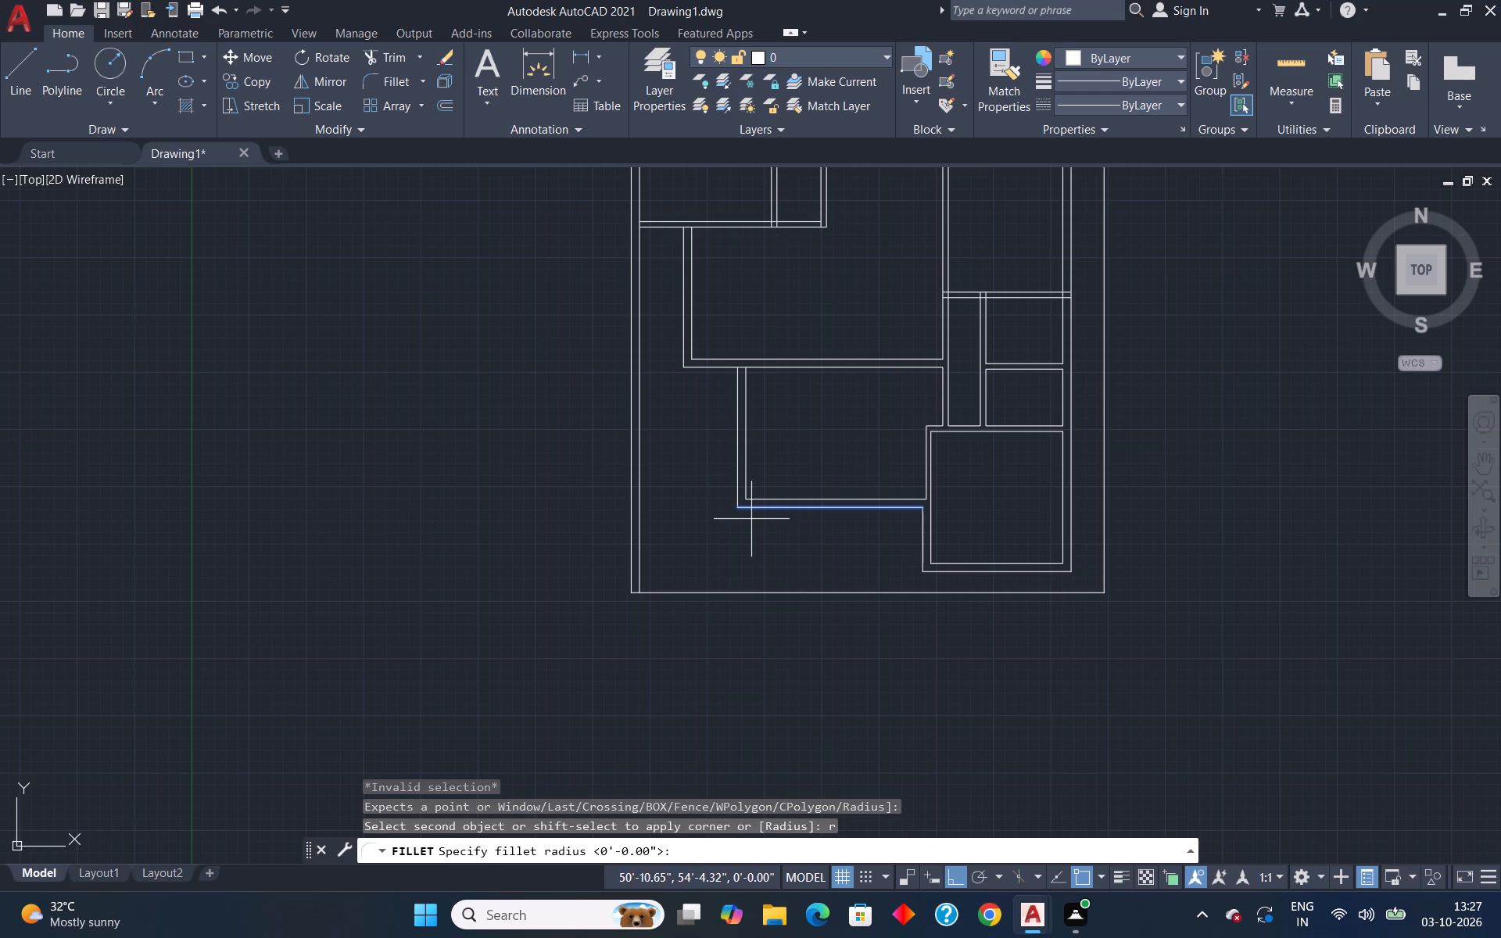
text(6')
key(Return)
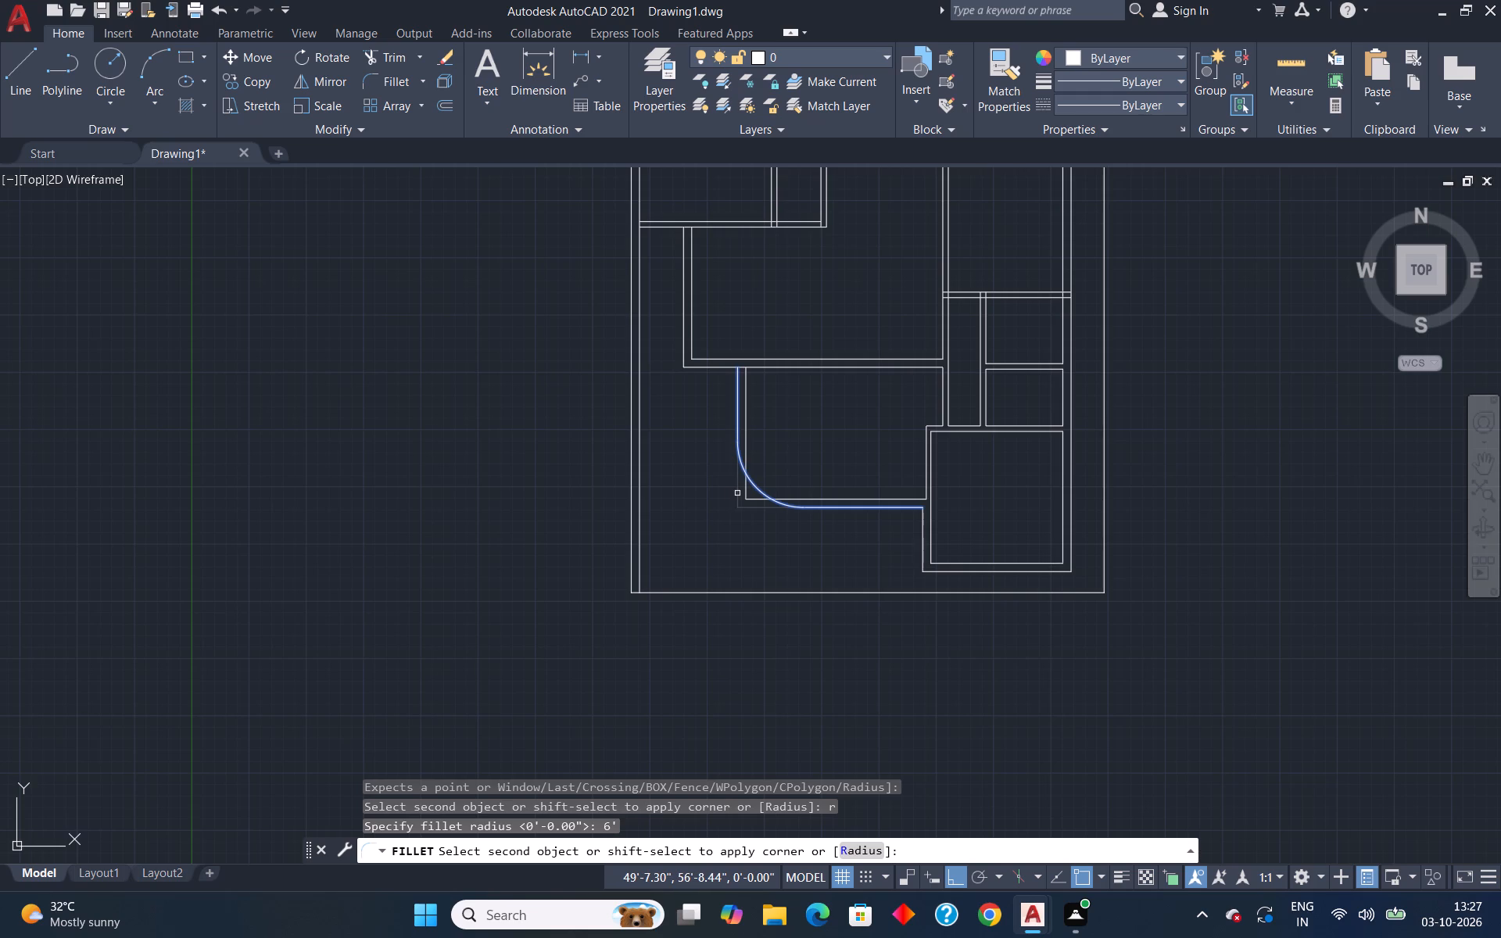
key(ctrl+z)
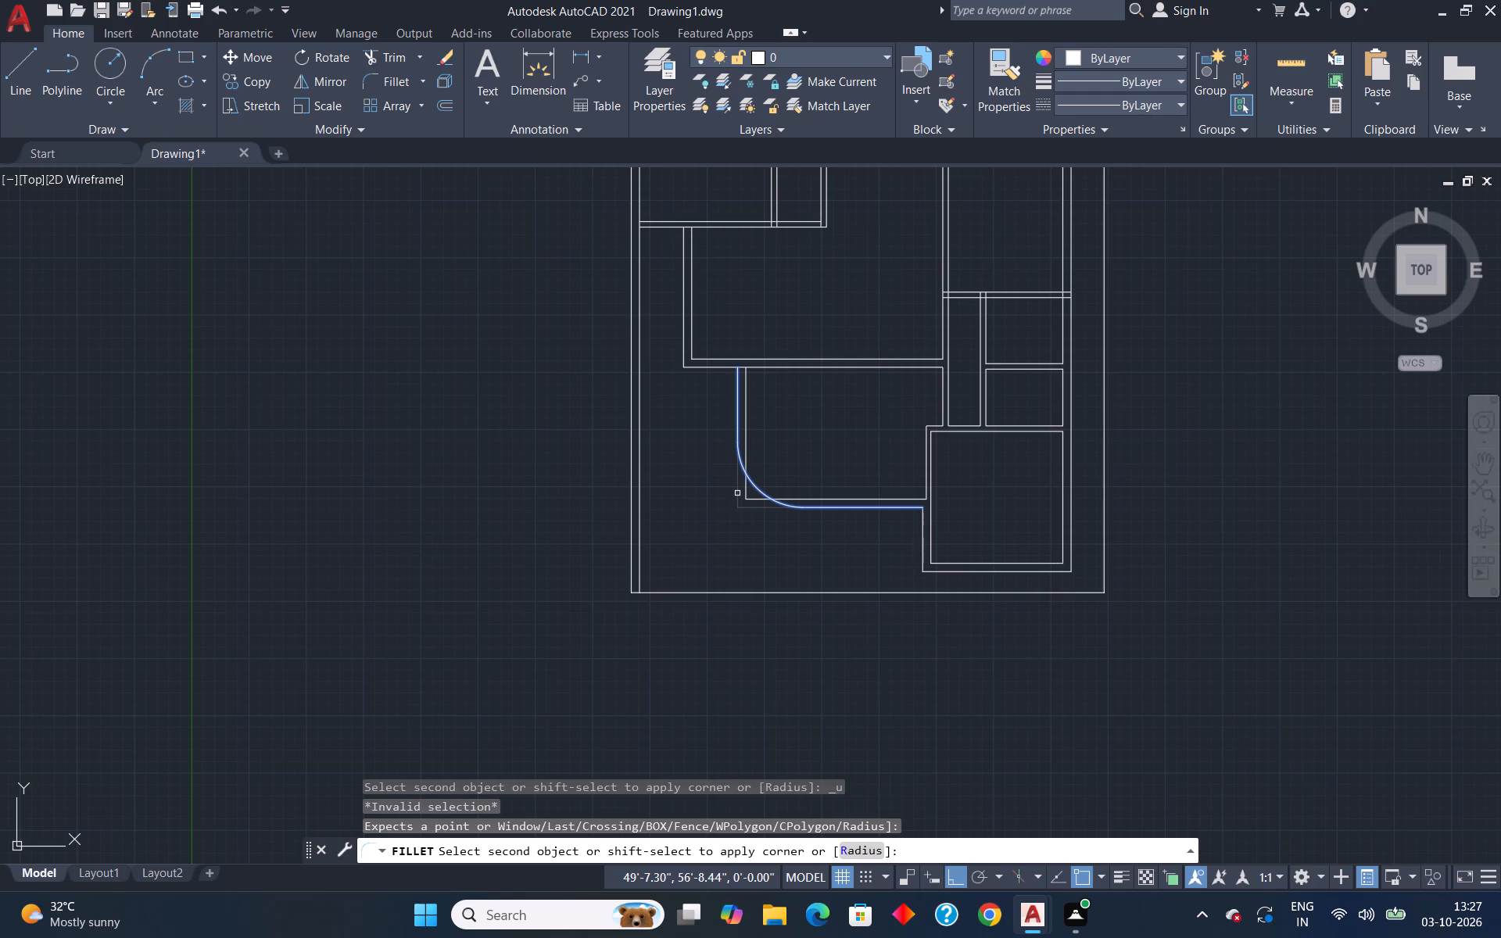
key(ctrl+z)
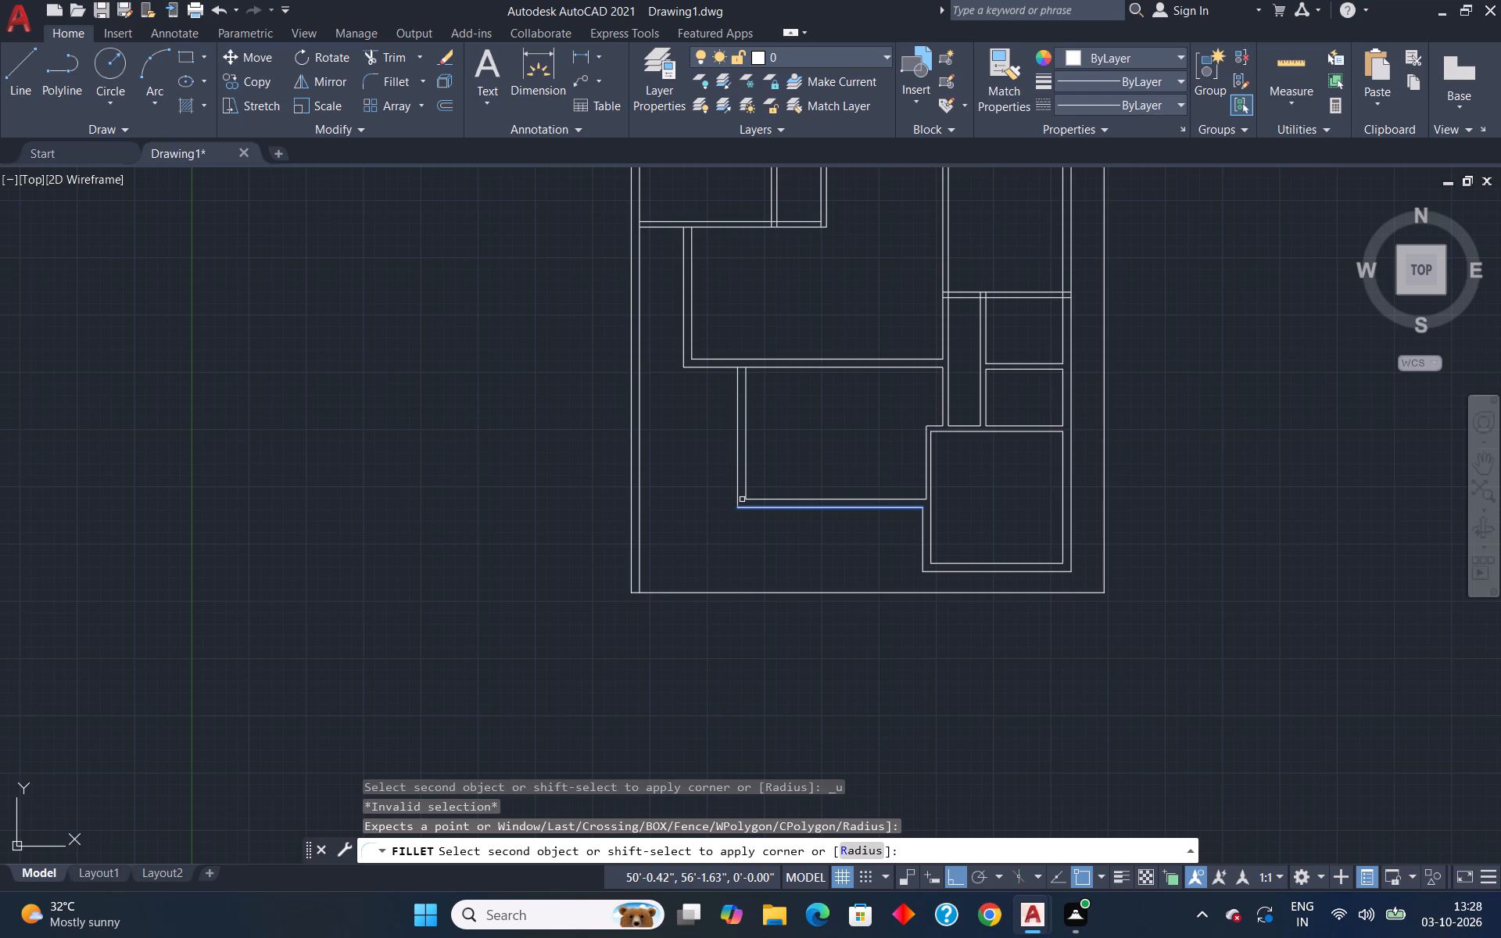
text(4')
key(Return)
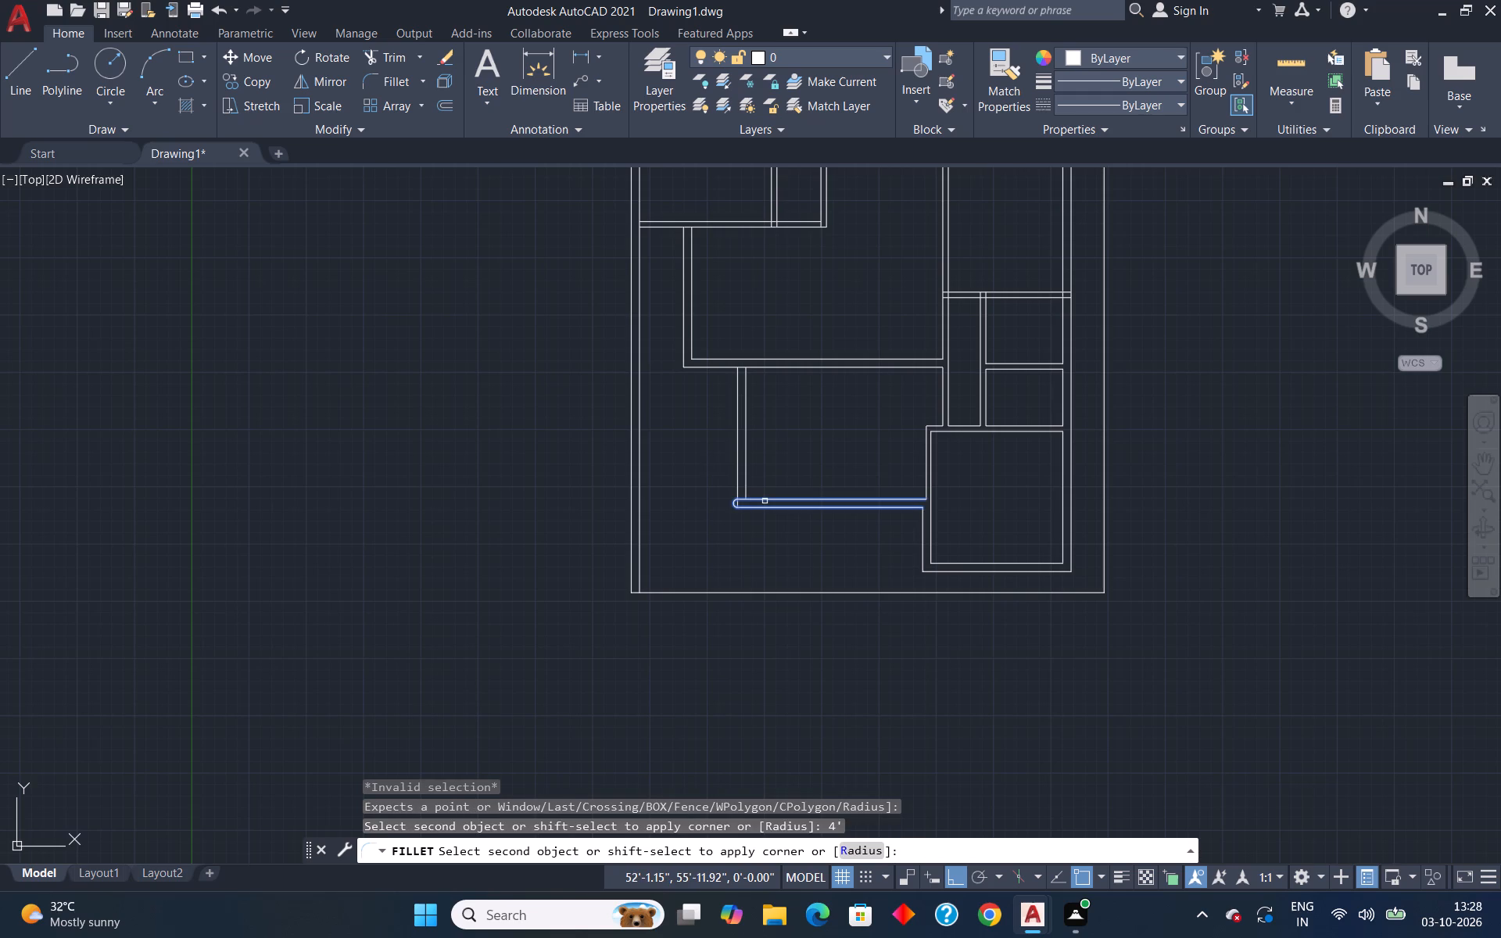
key(r)
key(Return)
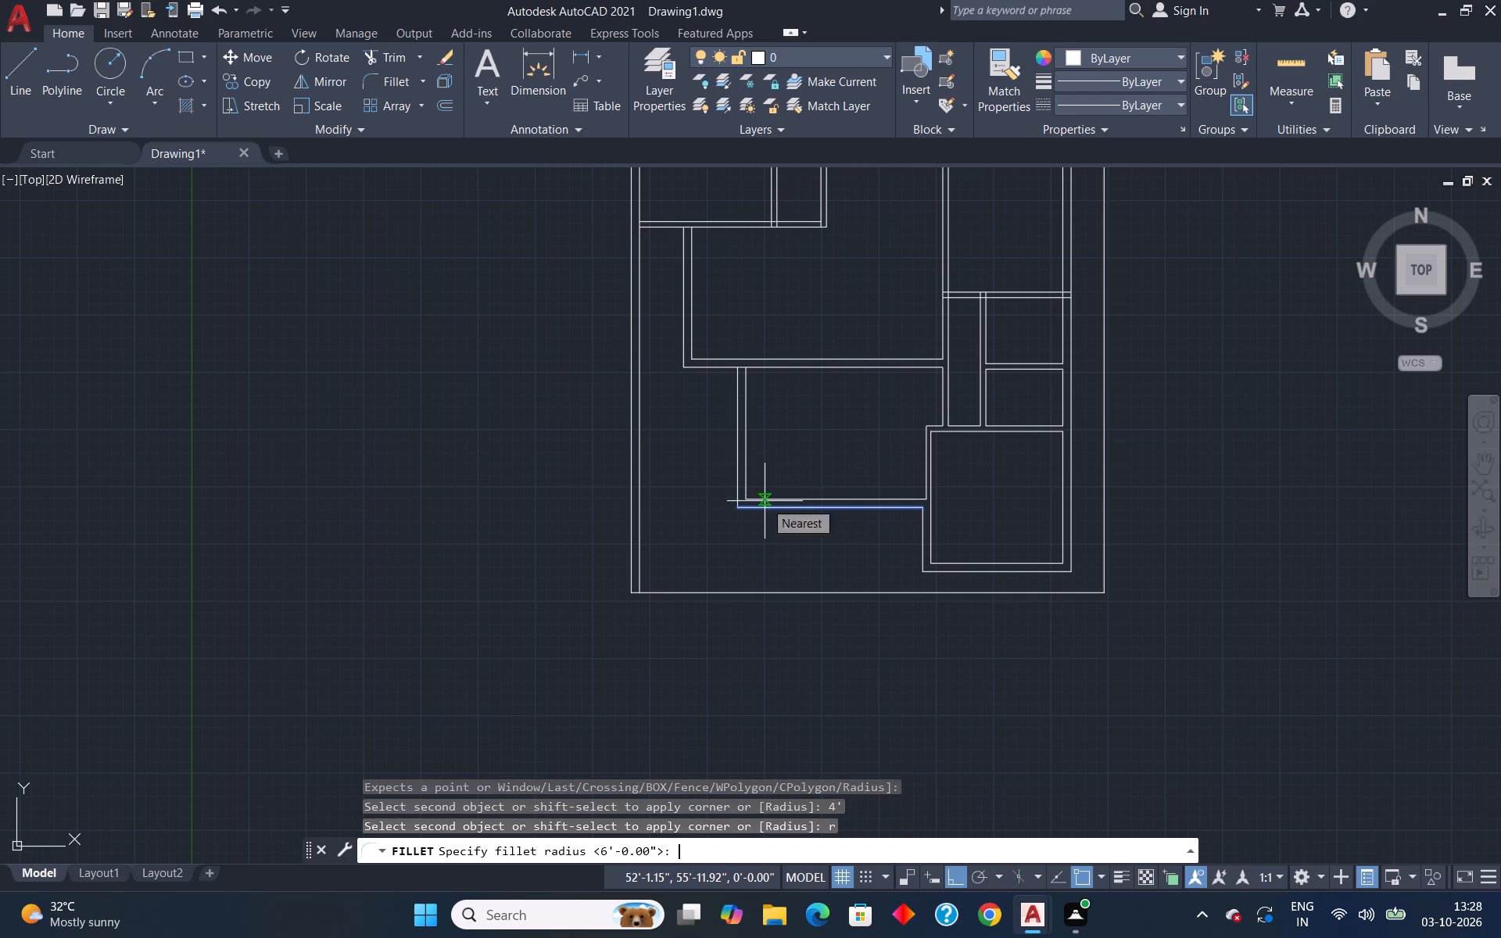
text(4')
key(Return)
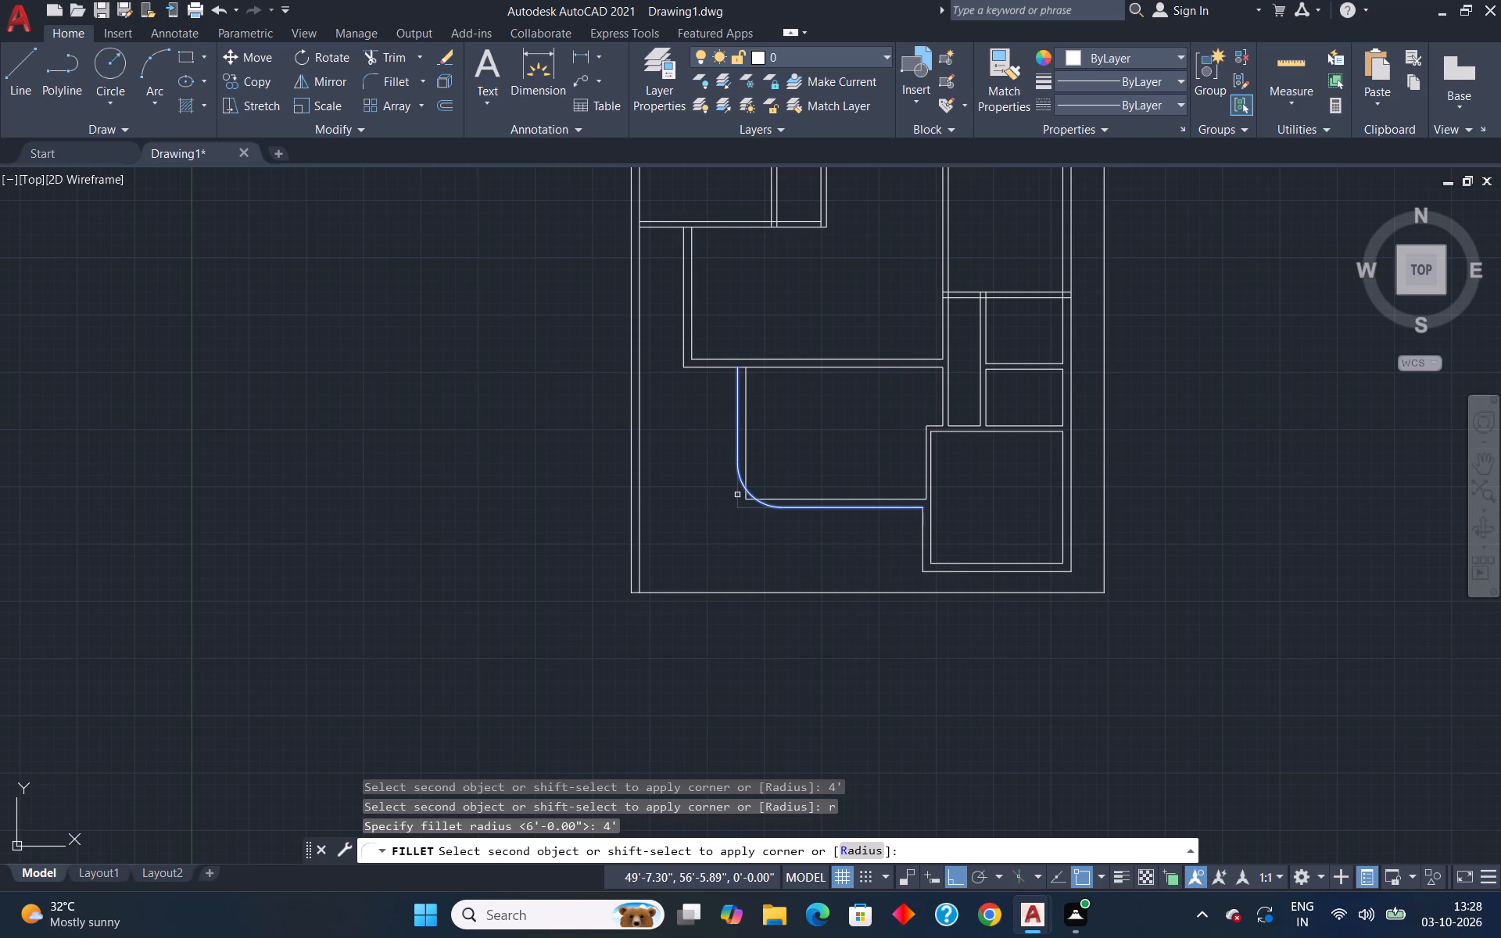
click(735, 480)
Fillet the inner wall lines at the same room's bottom-left corner with a 4' radius.
scroll(735, 480, up, 1)
scroll(804, 518, down, 2)
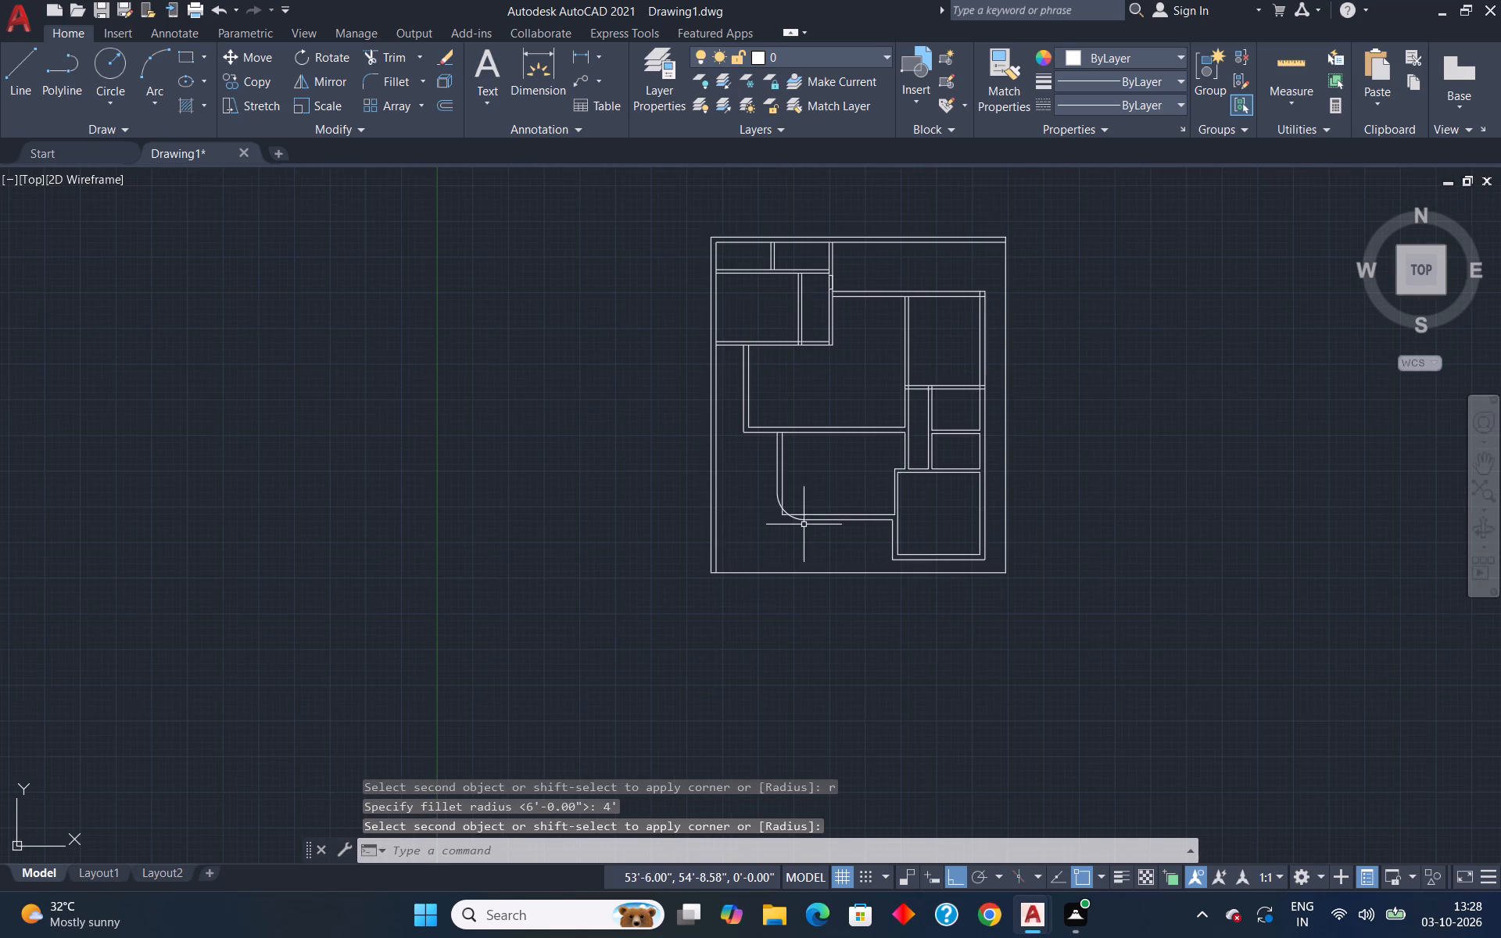
scroll(813, 491, up, 2)
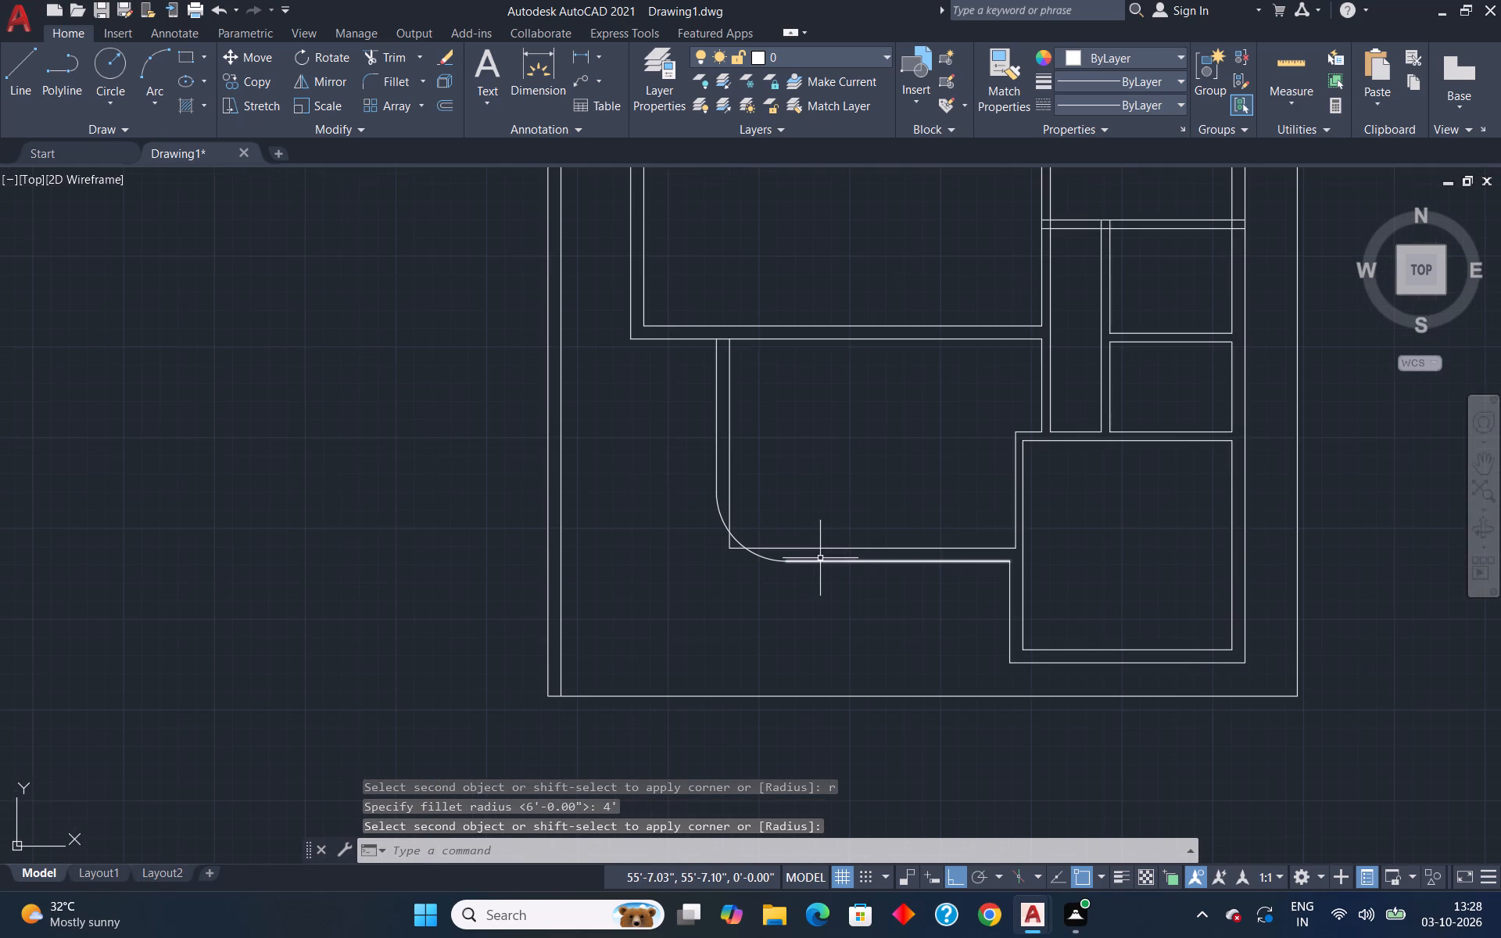
click(822, 547)
key(f)
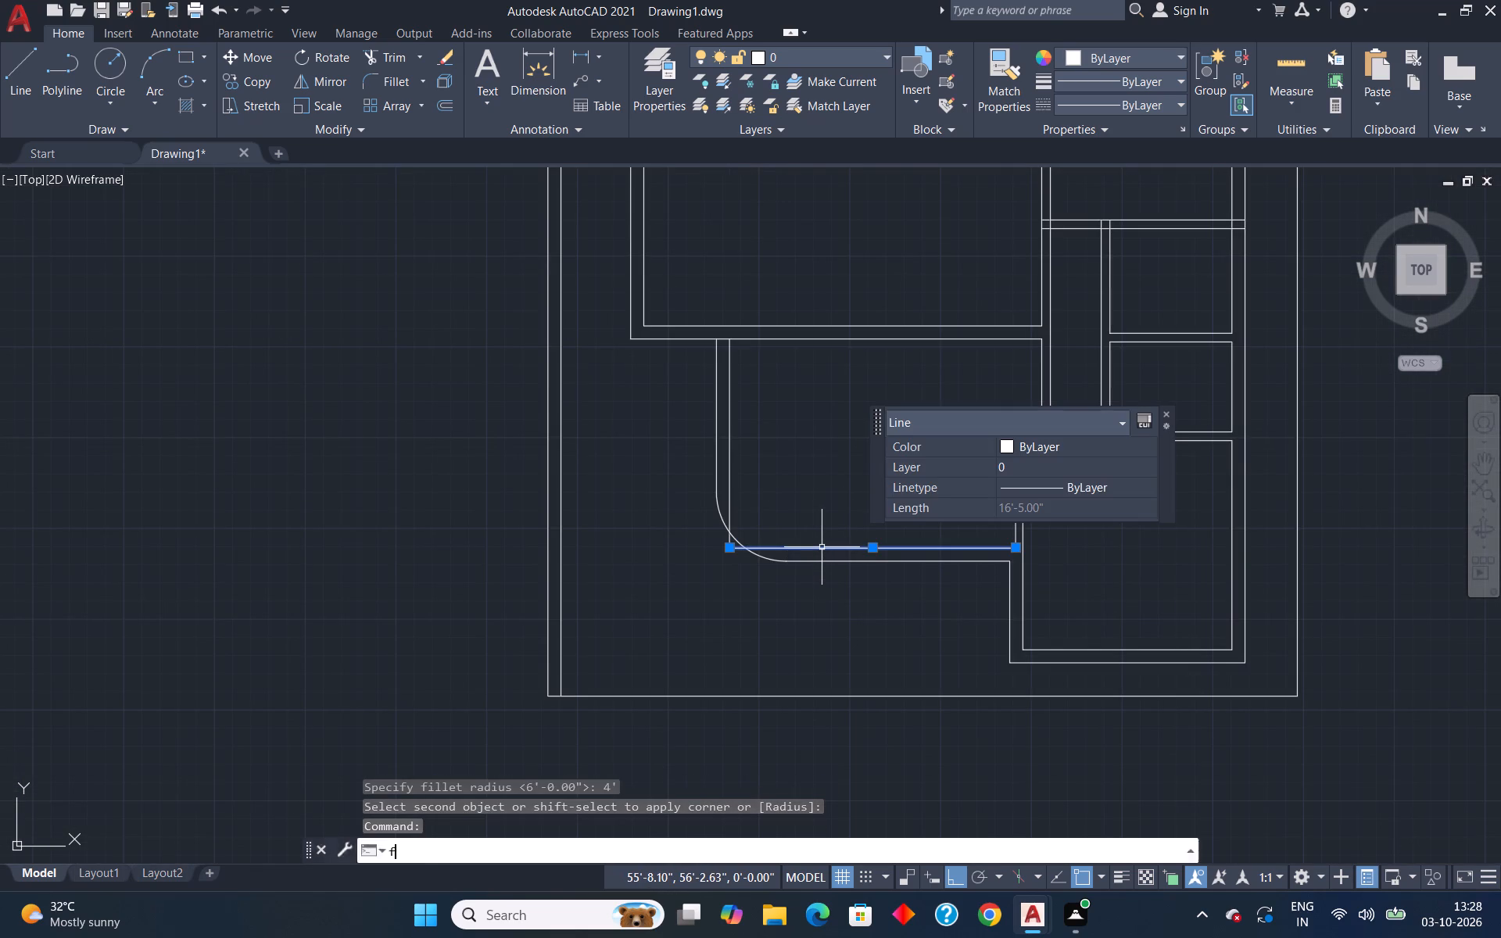
key(Return)
key(r)
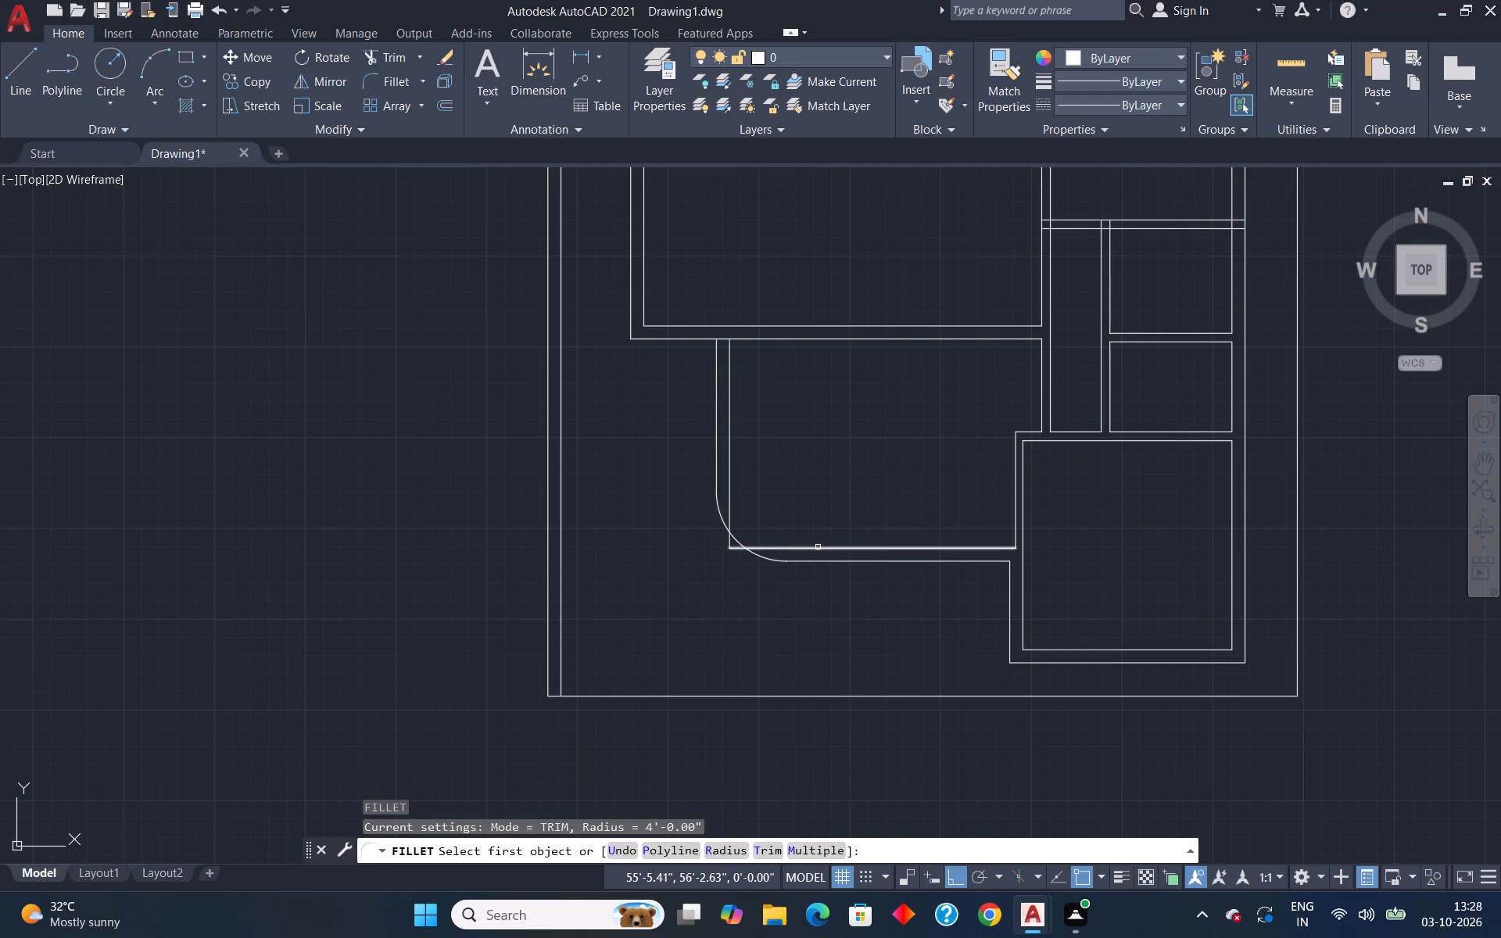
key(Return)
key(Return)
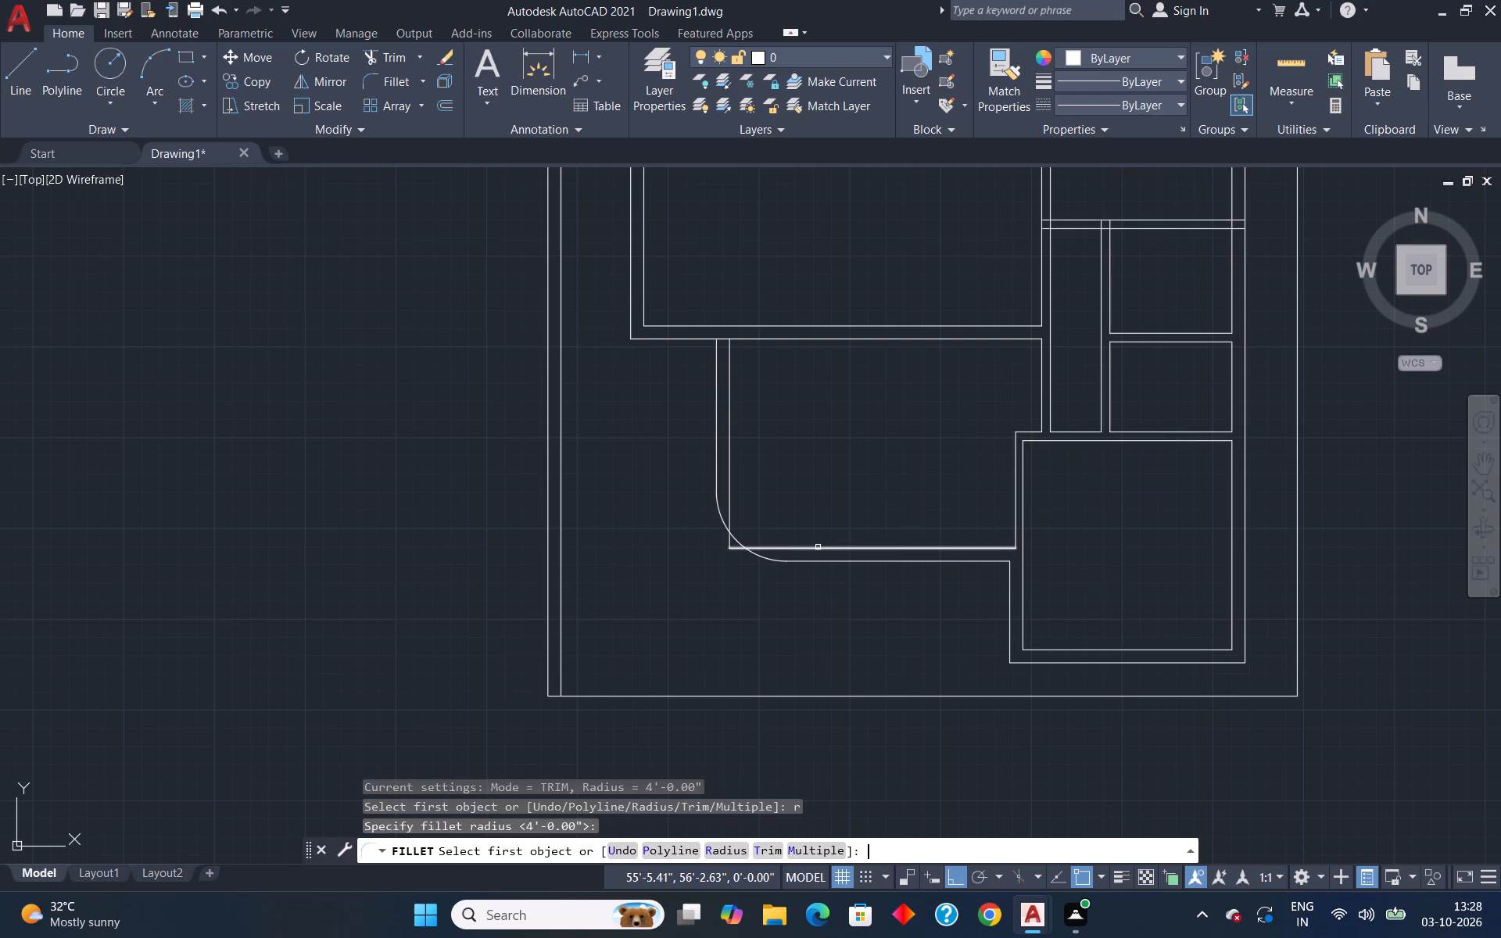
click(818, 547)
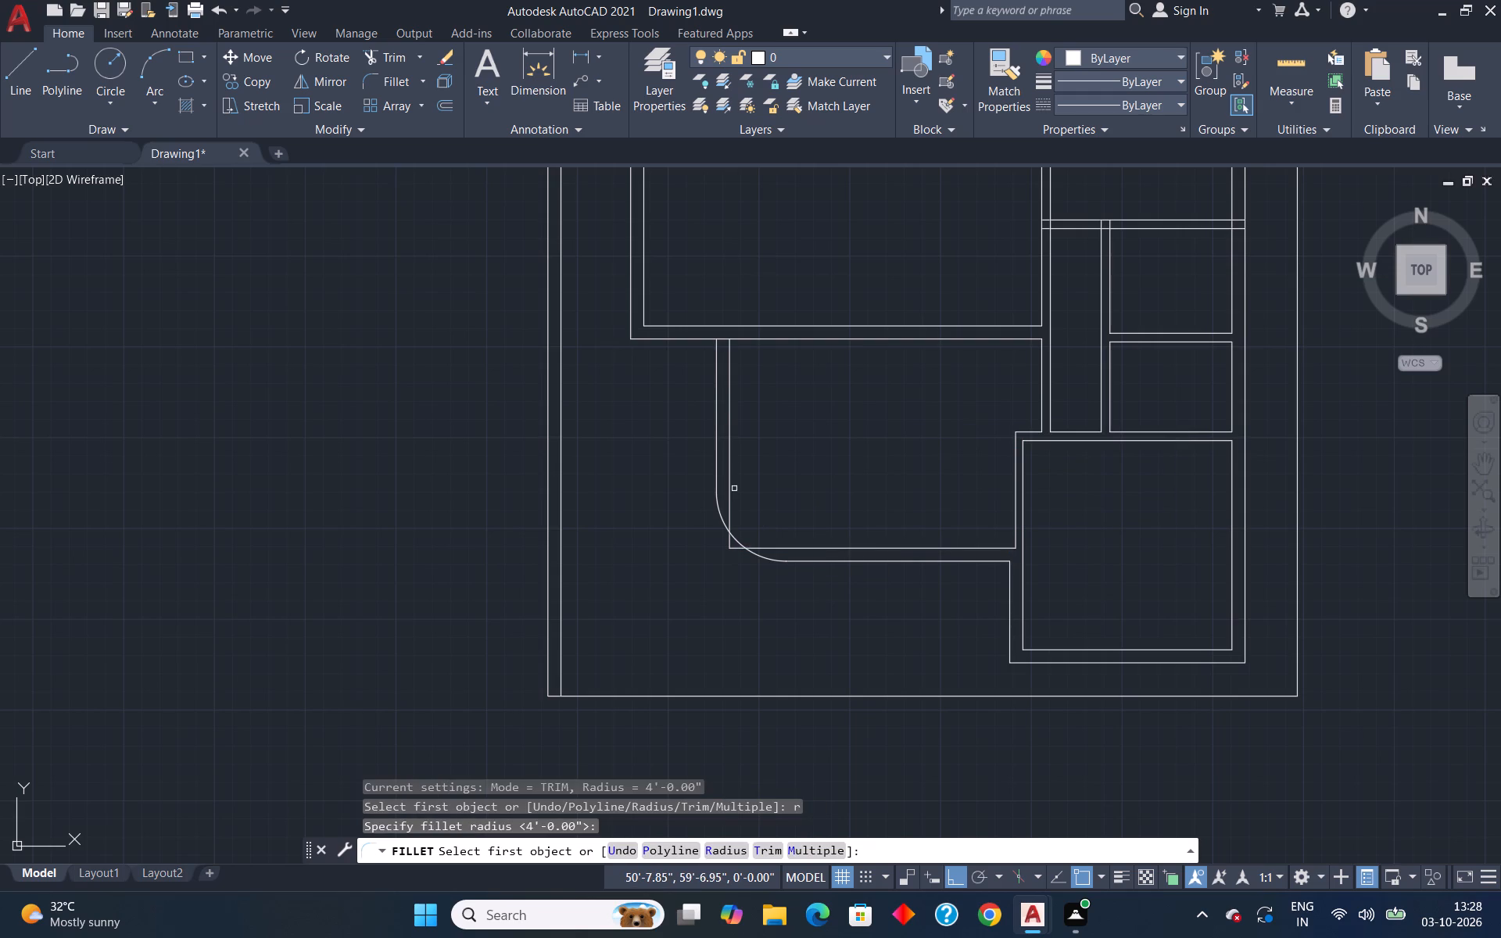
click(729, 478)
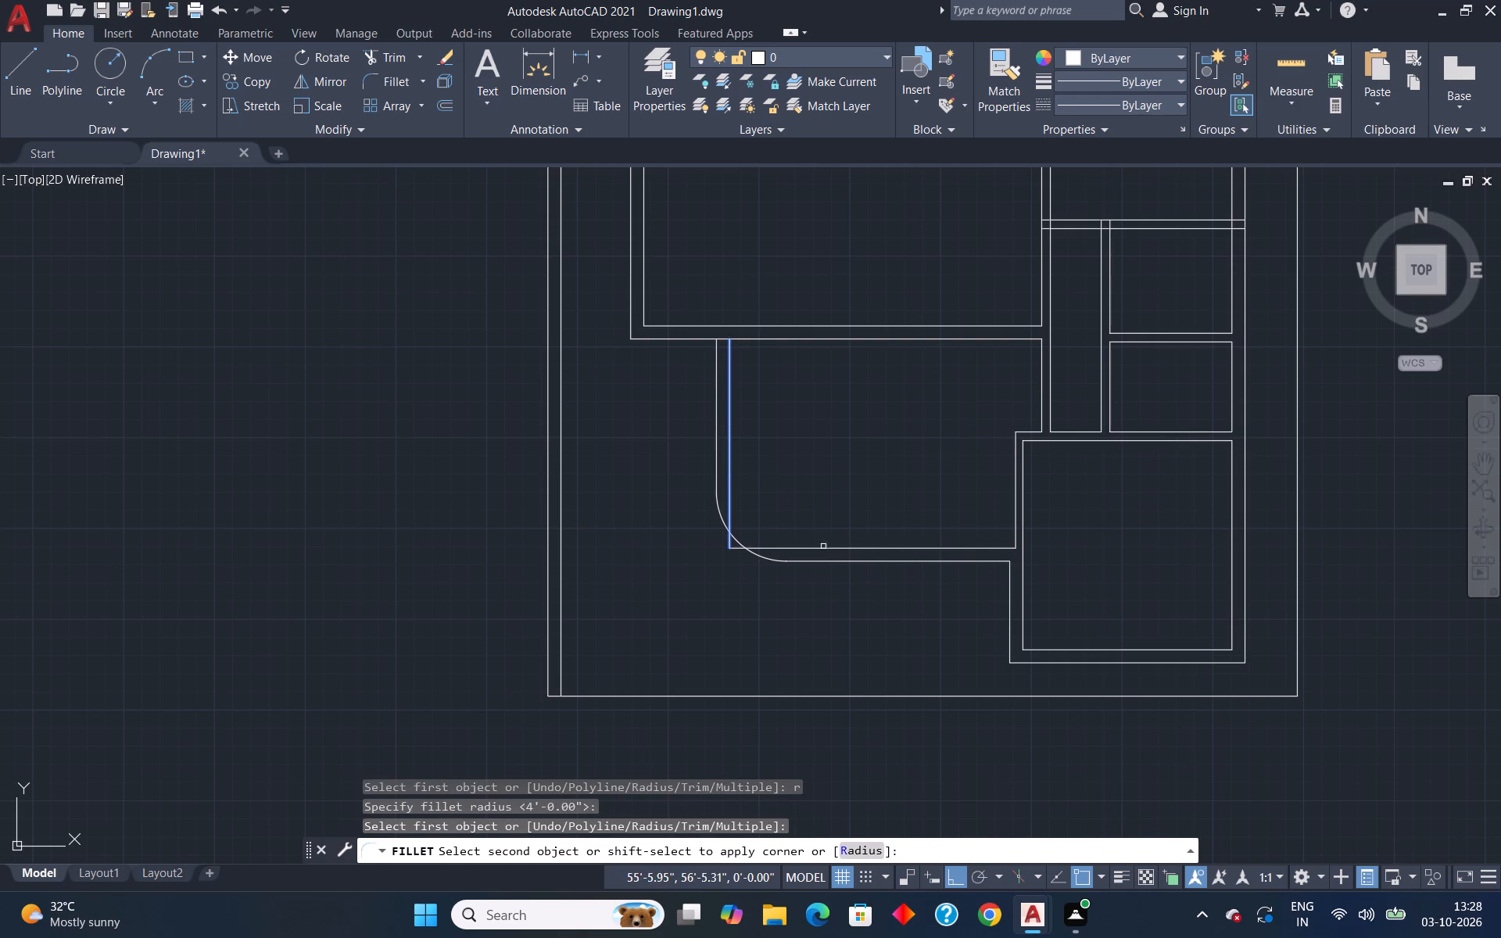
key(r)
key(Return)
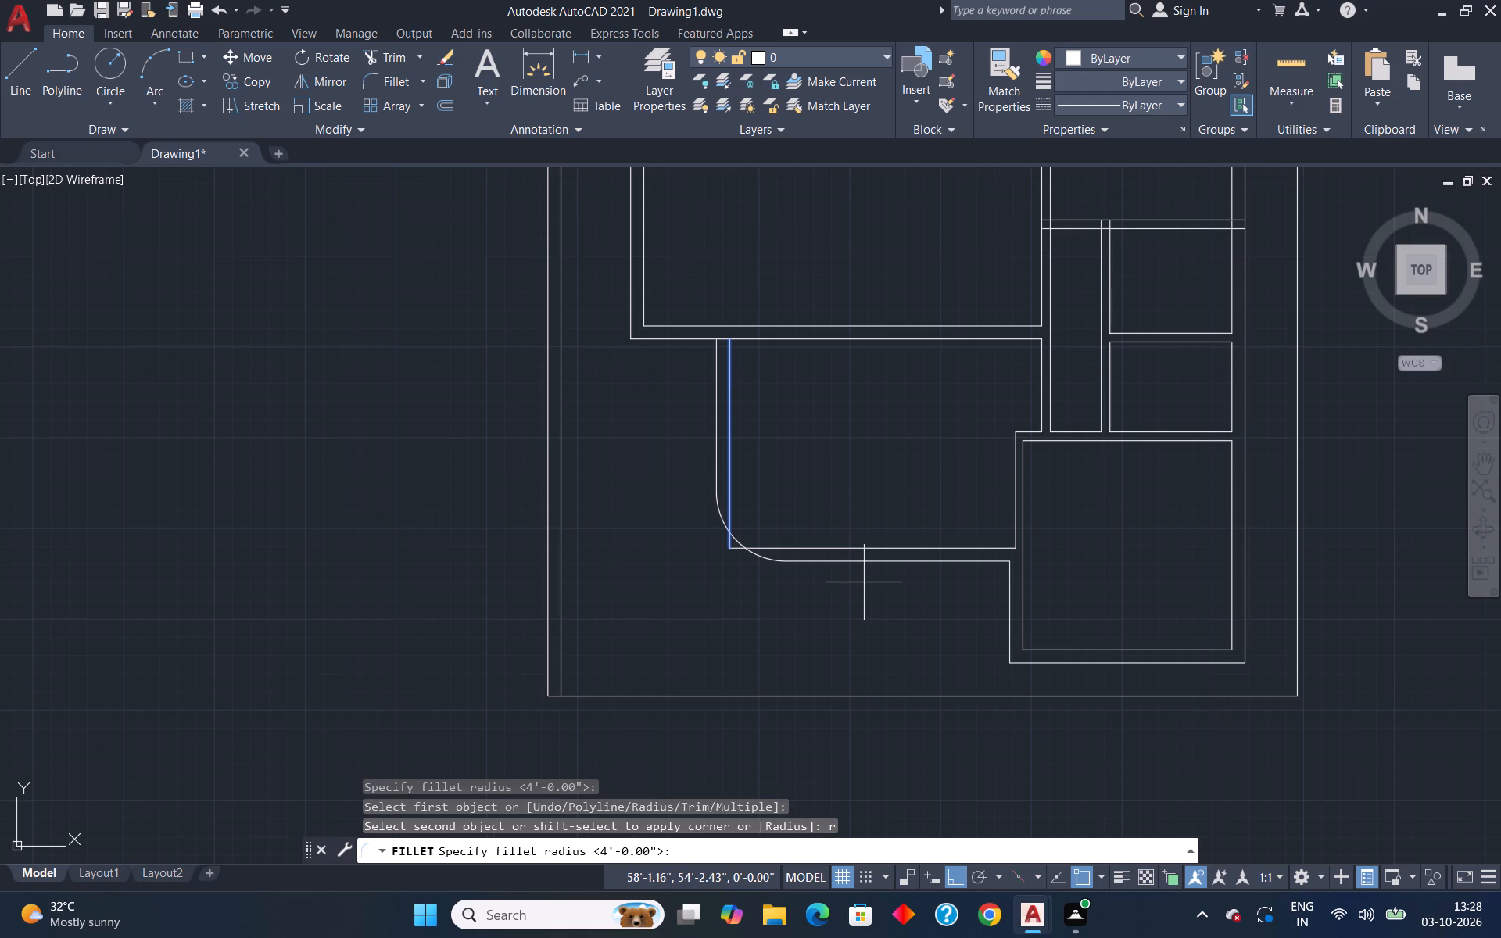
key(Return)
click(869, 546)
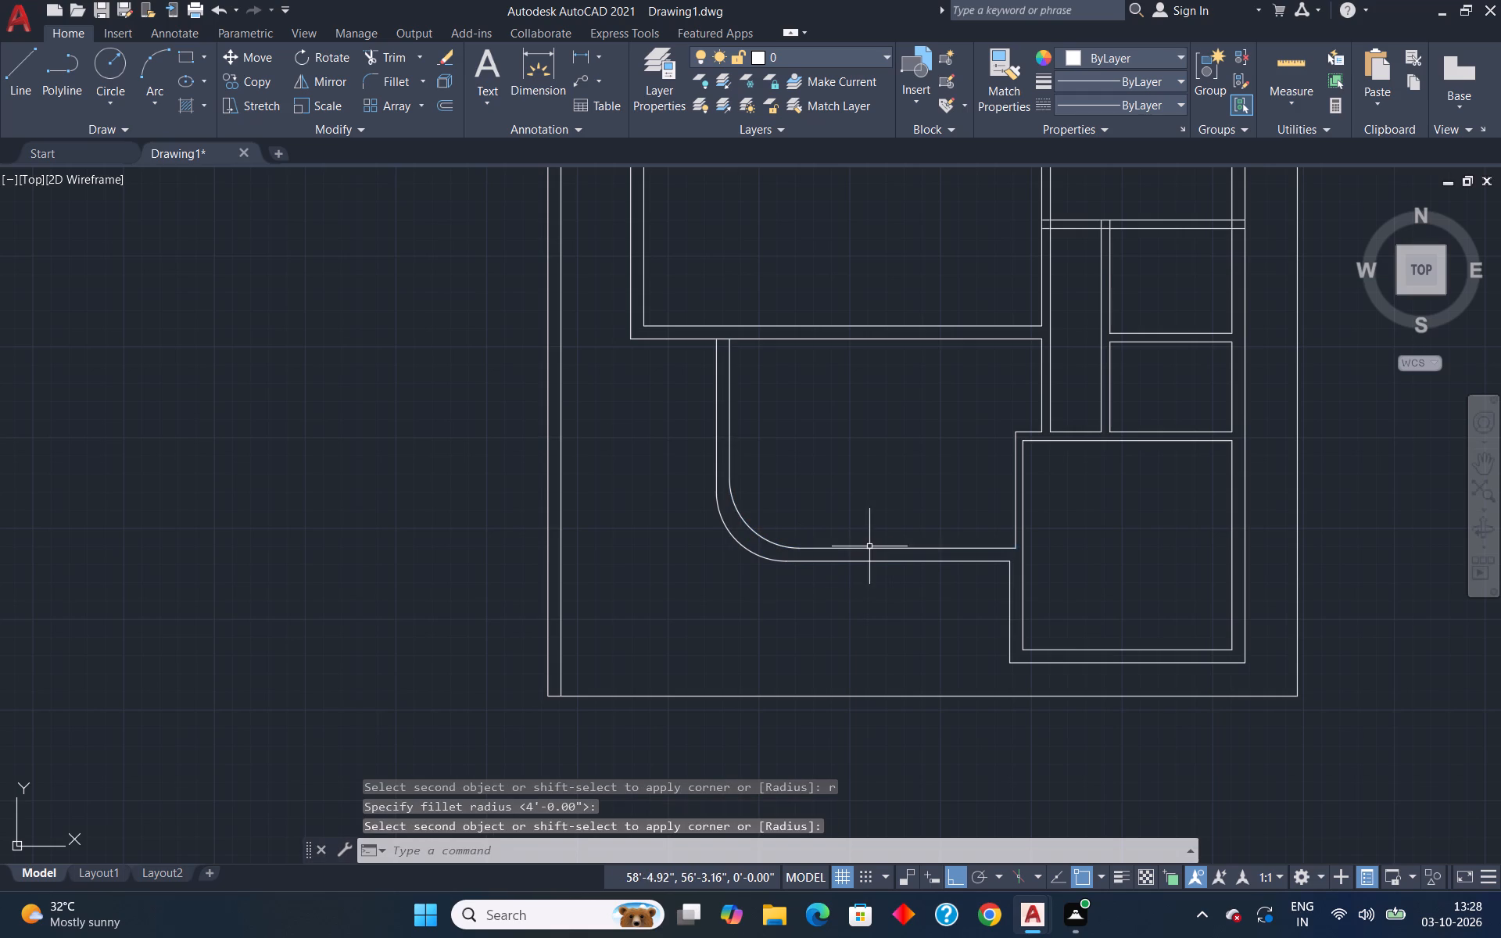
Load the DASHEDX2 linetype from acad.lin into the drawing.
scroll(942, 556, down, 3)
scroll(934, 480, up, 2)
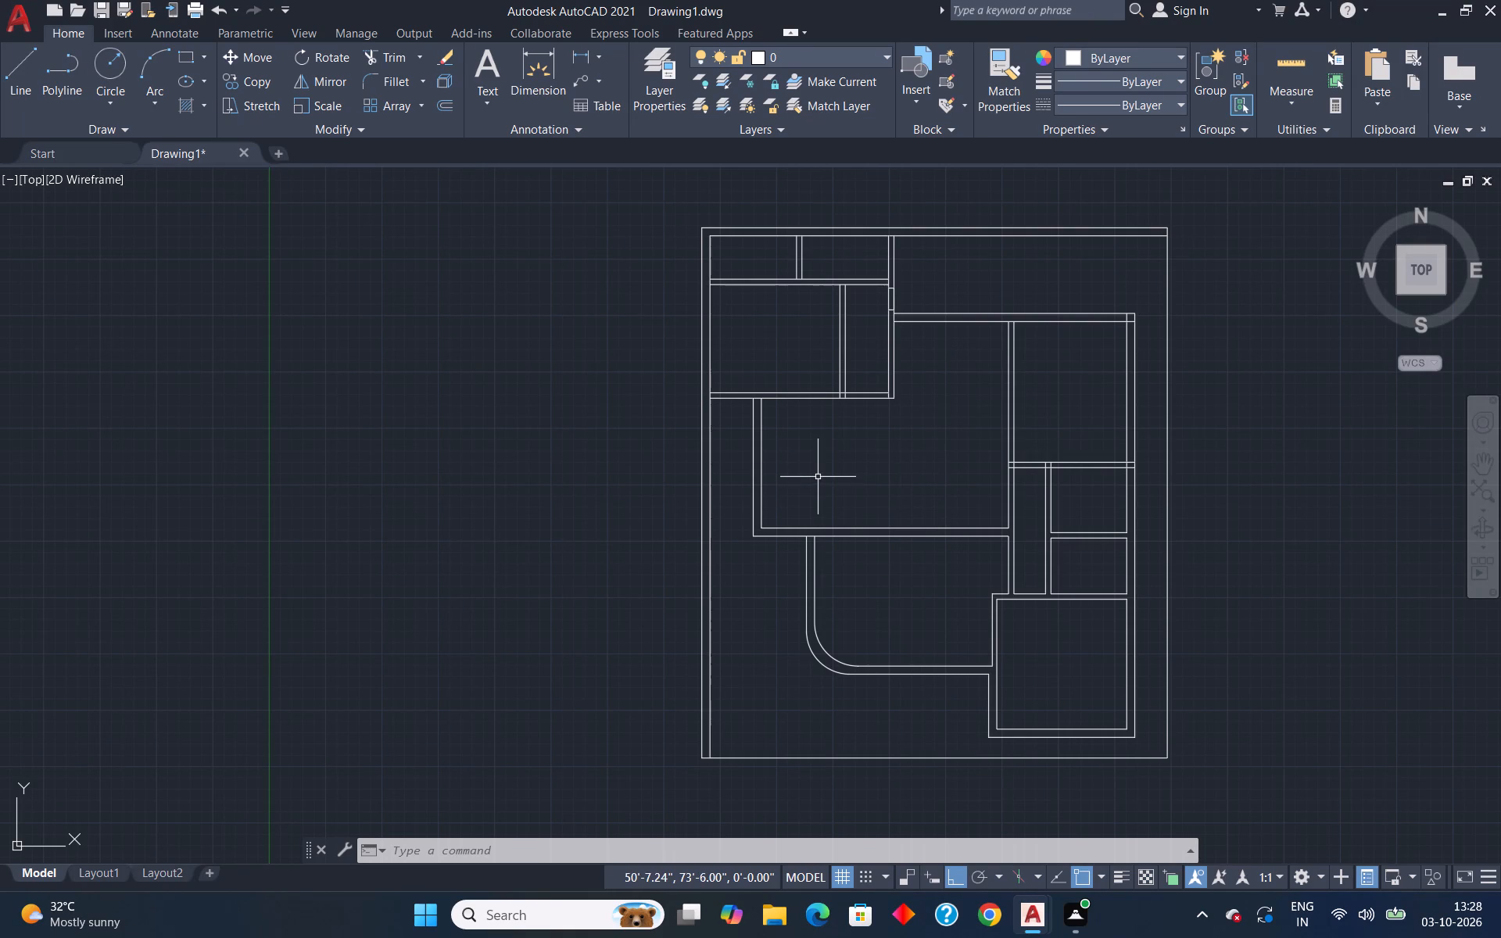
scroll(819, 476, down, 1)
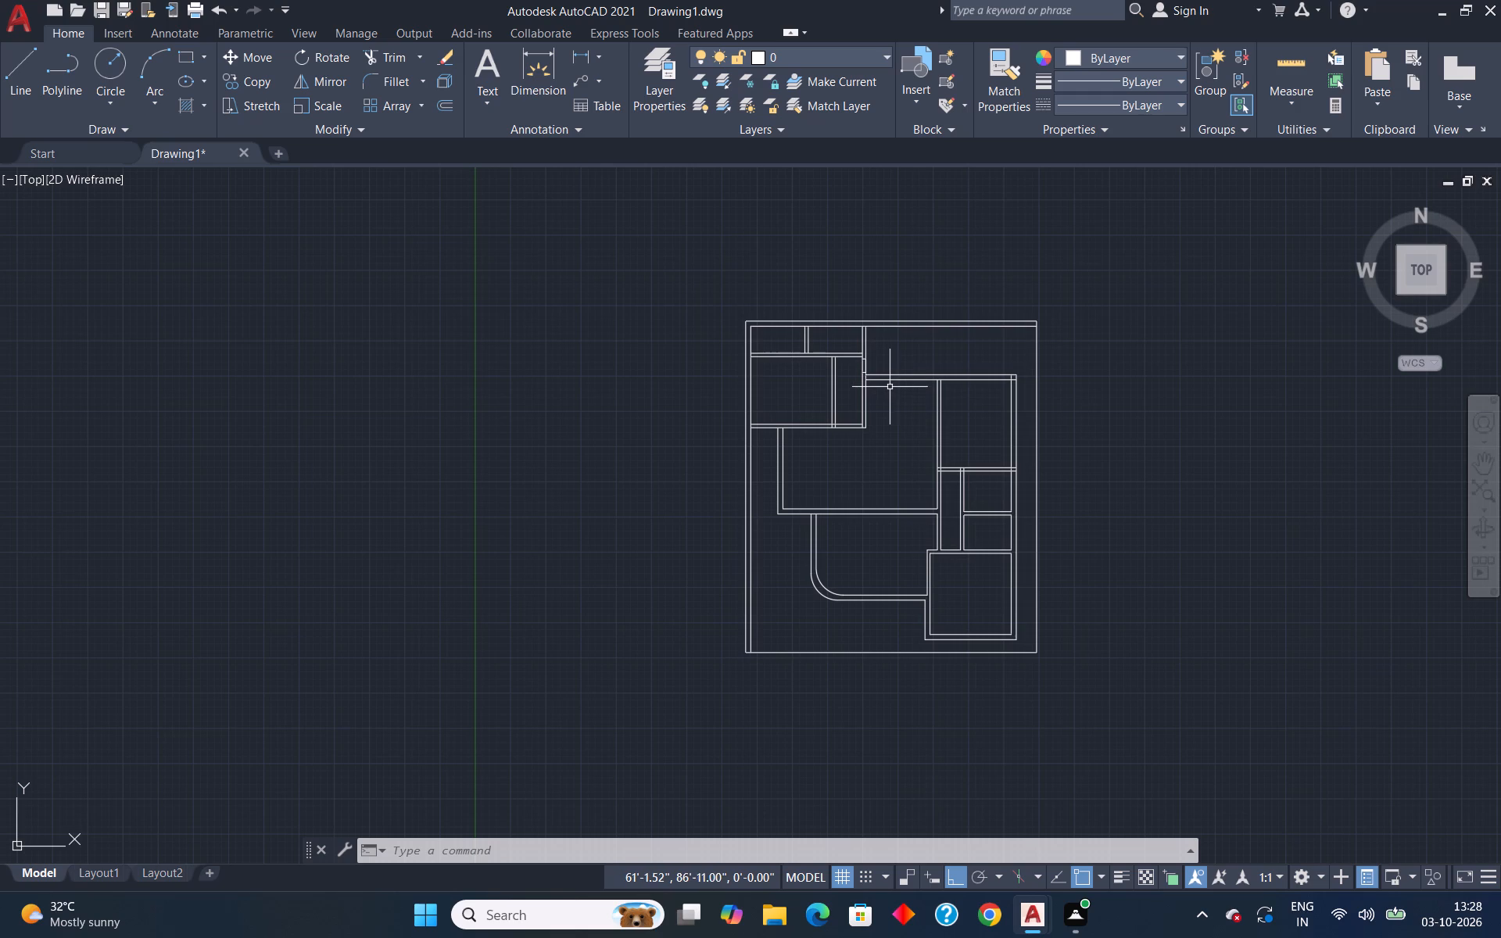
scroll(895, 371, up, 3)
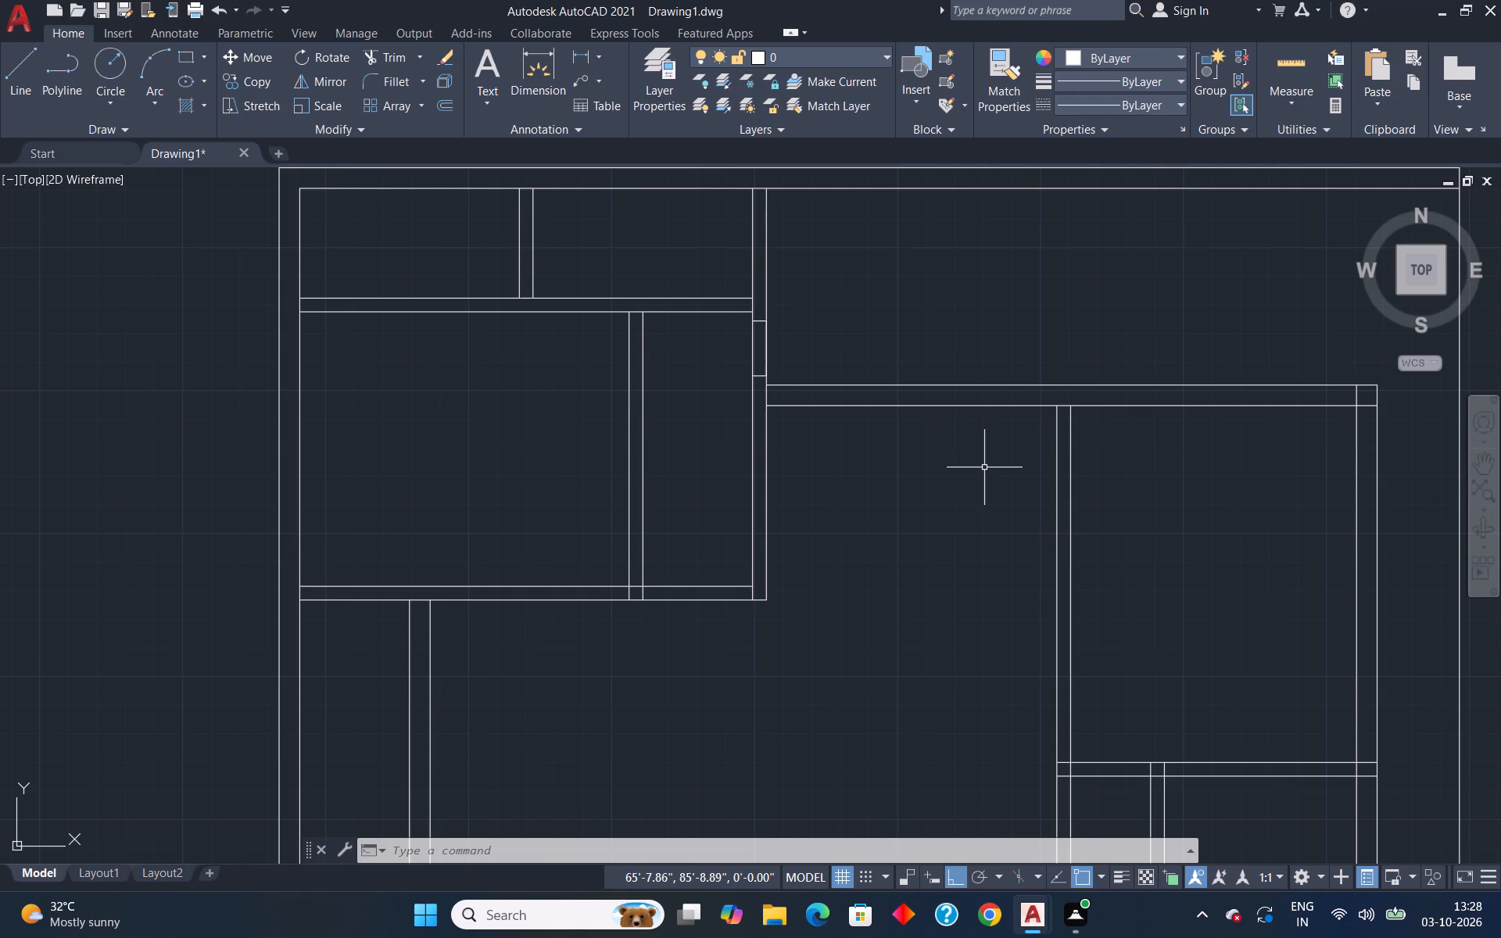
click(1119, 76)
click(1006, 261)
click(1126, 102)
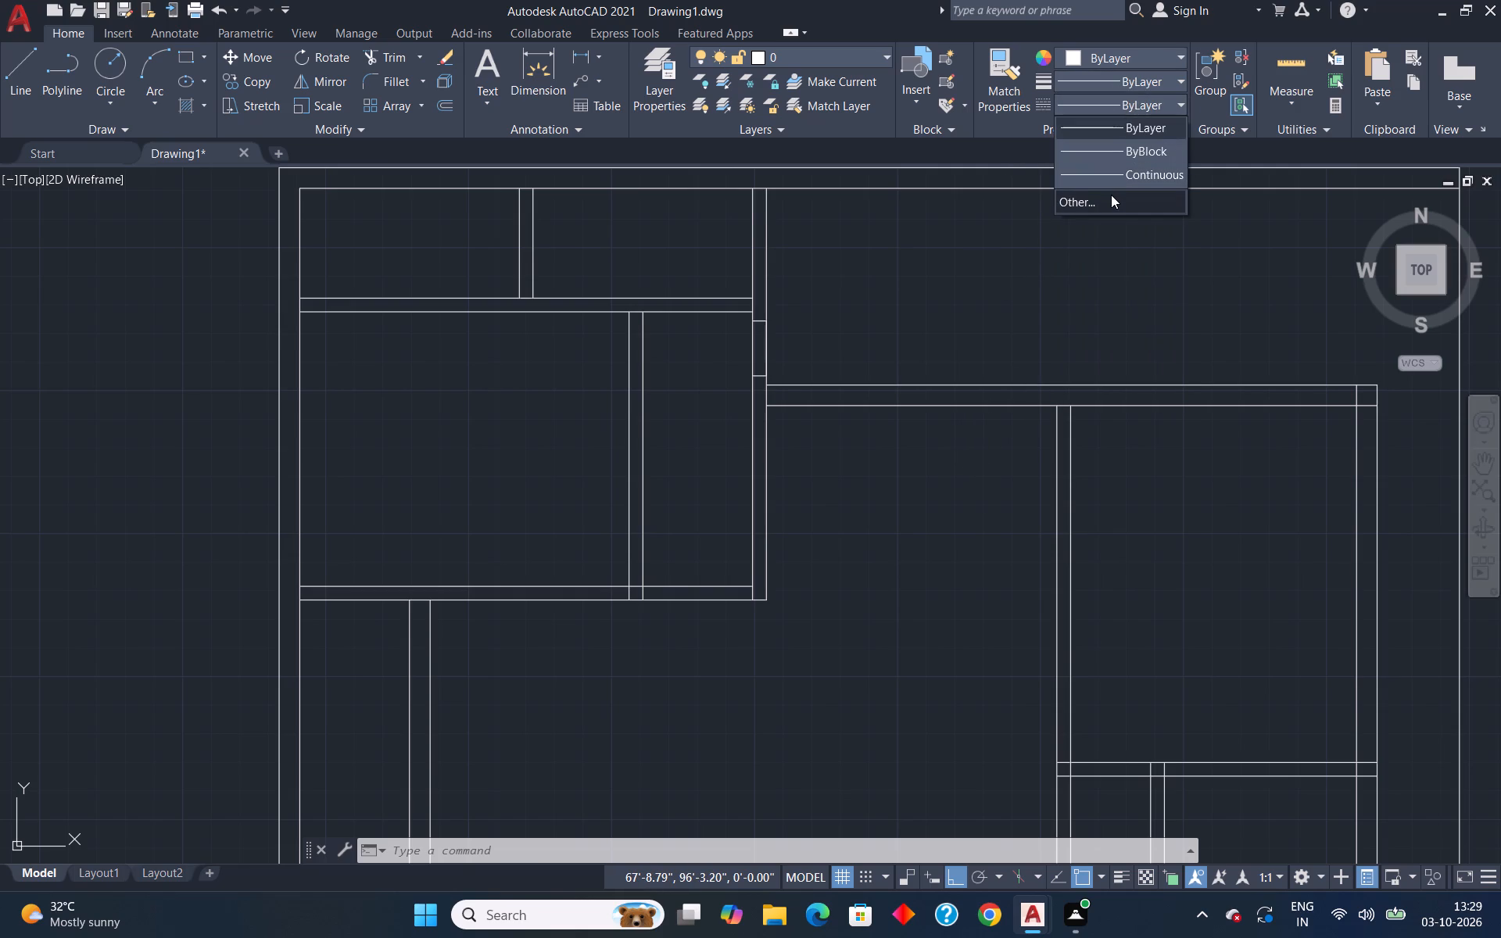
click(1111, 195)
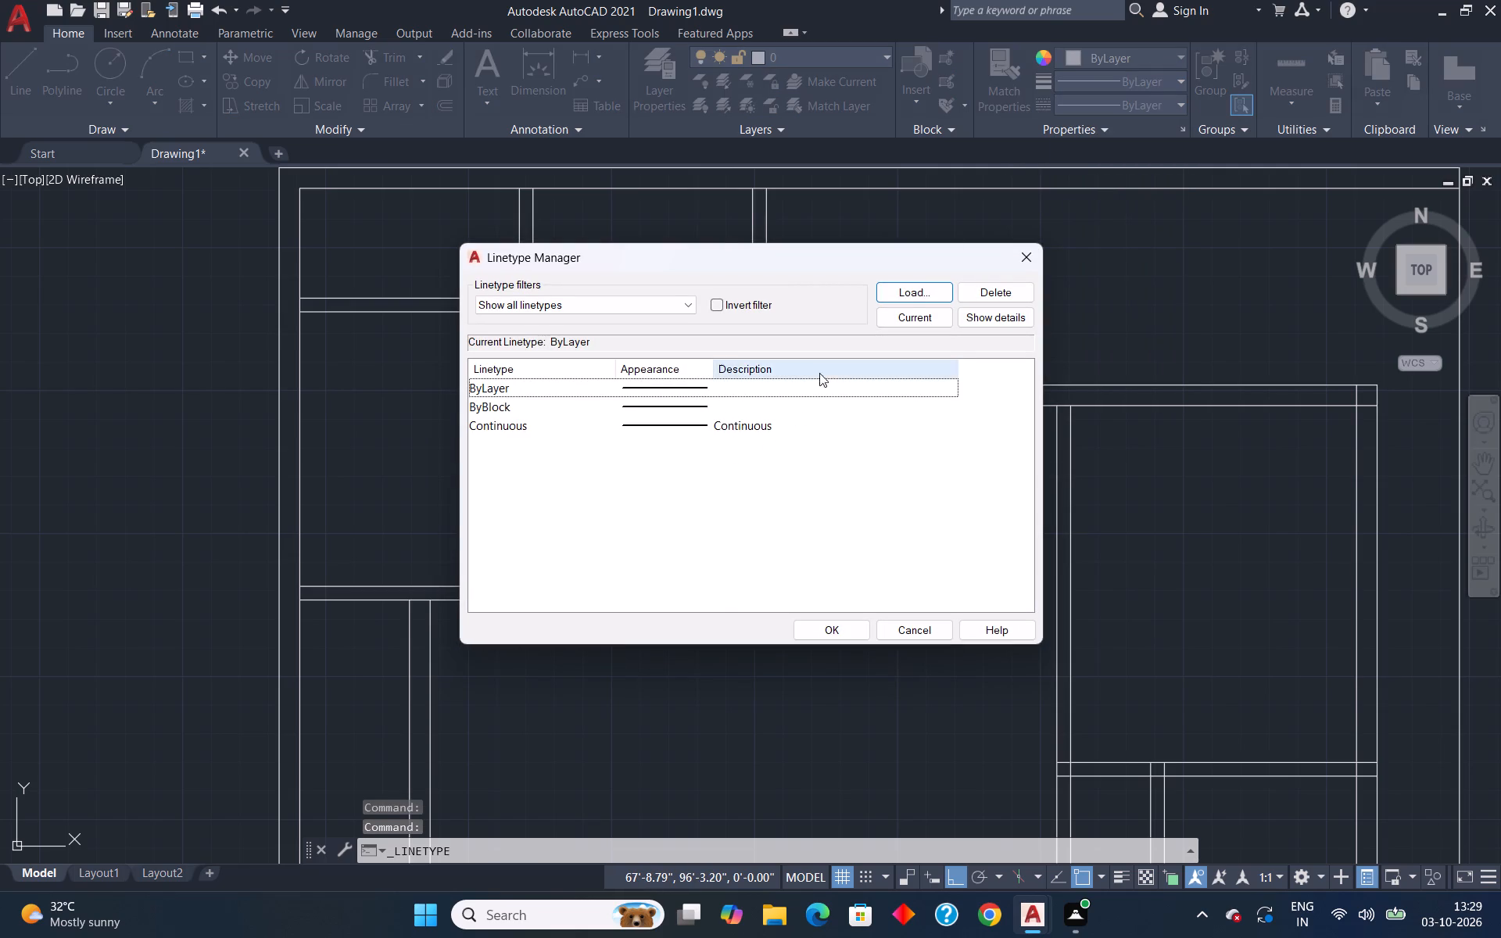
click(914, 290)
scroll(838, 492, down, 2)
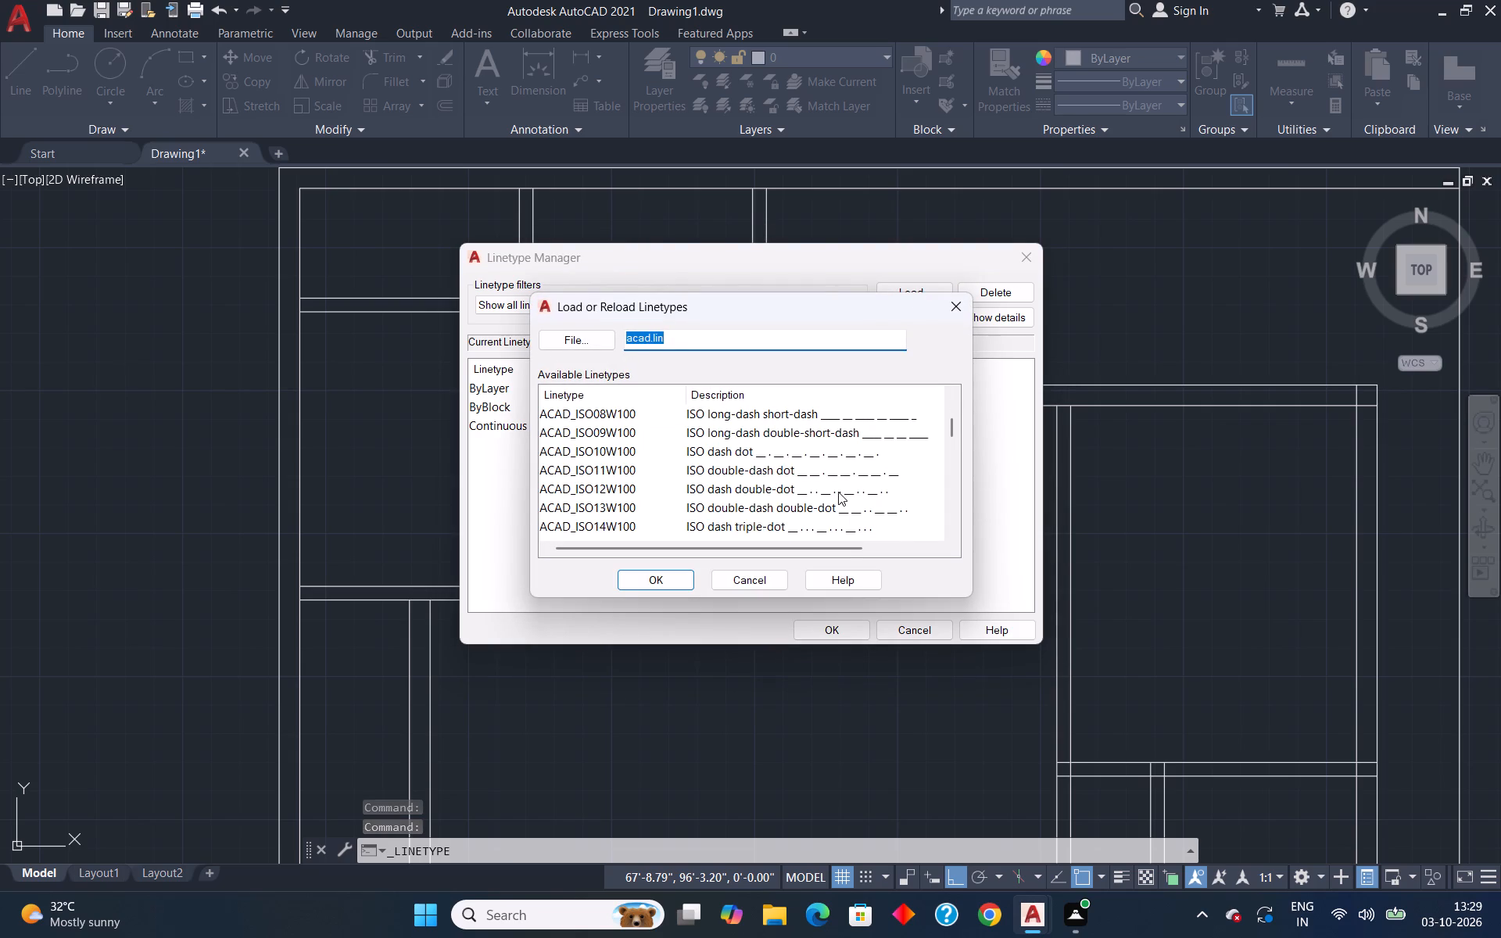
scroll(838, 492, up, 1)
scroll(843, 438, down, 2)
scroll(843, 438, up, 1)
scroll(856, 437, down, 2)
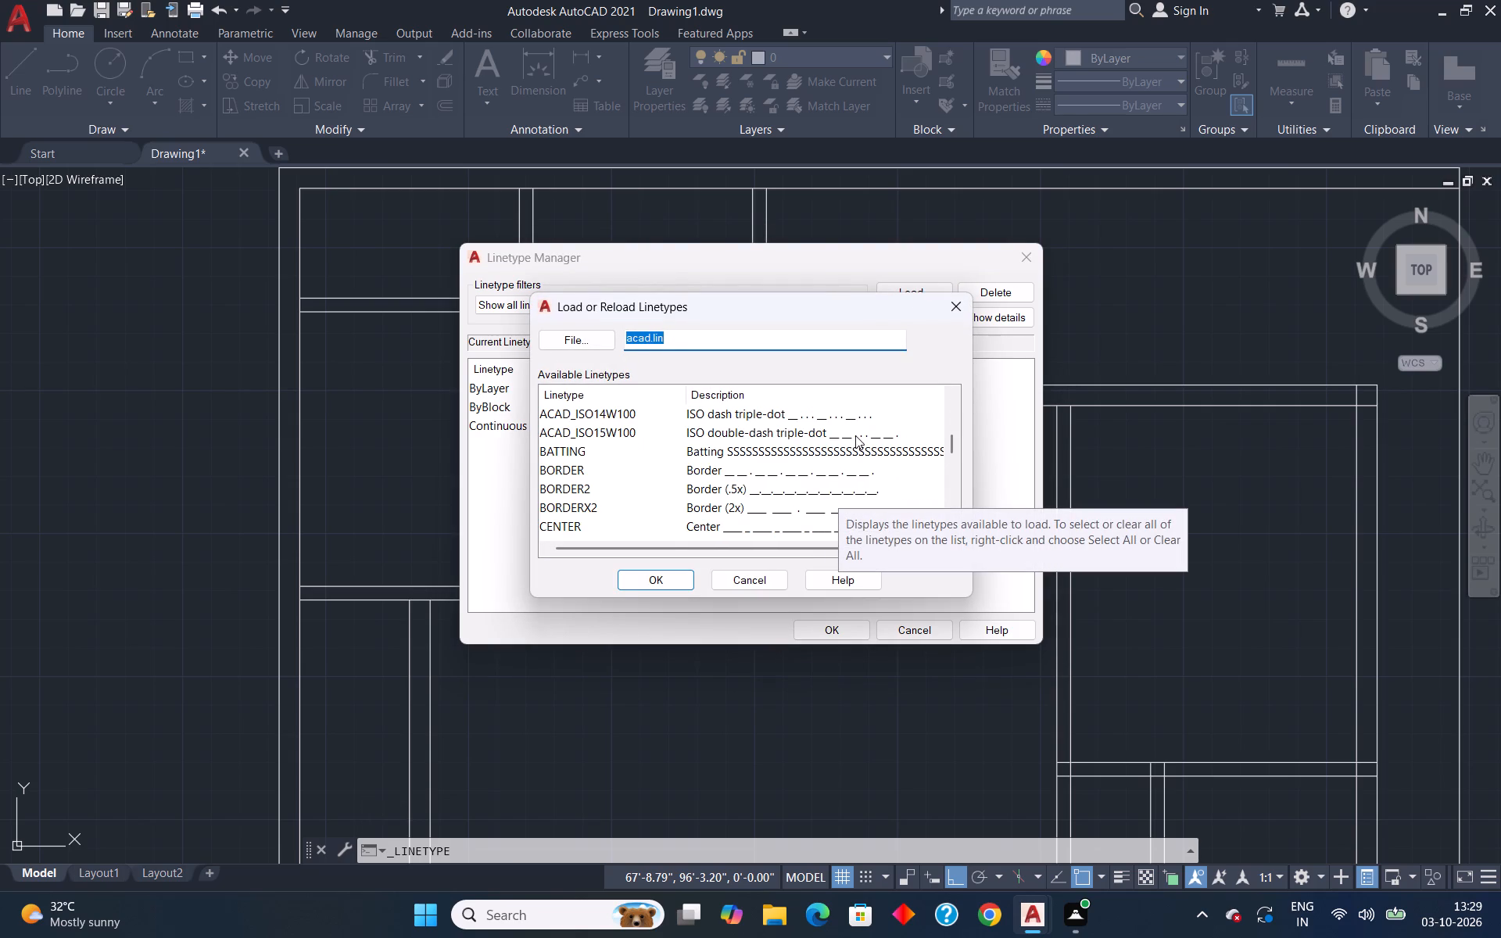
scroll(854, 435, down, 3)
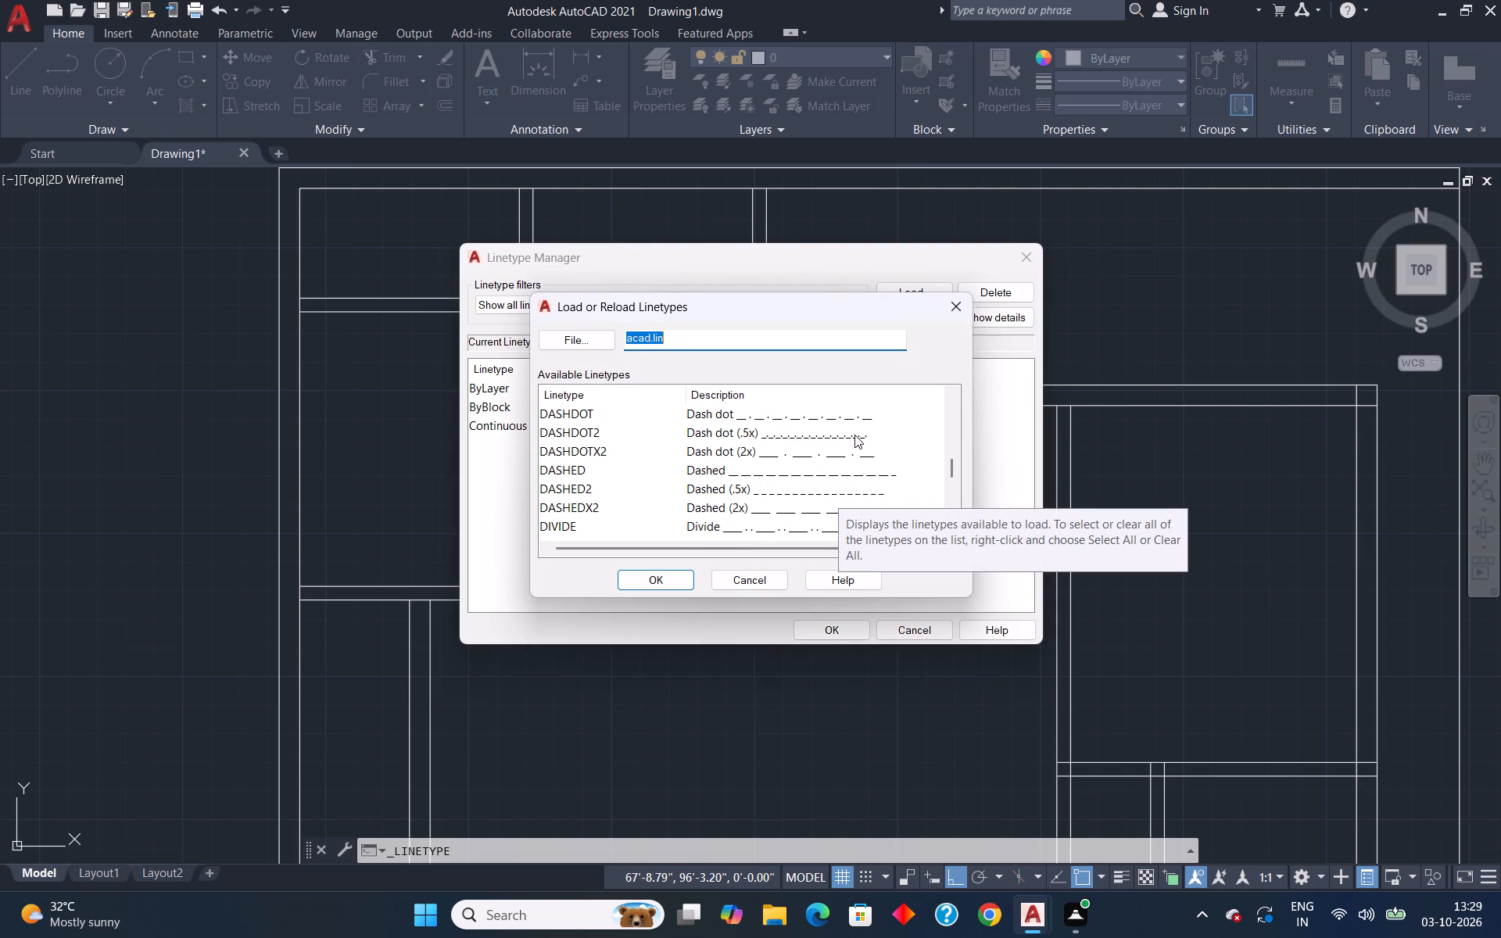
click(789, 507)
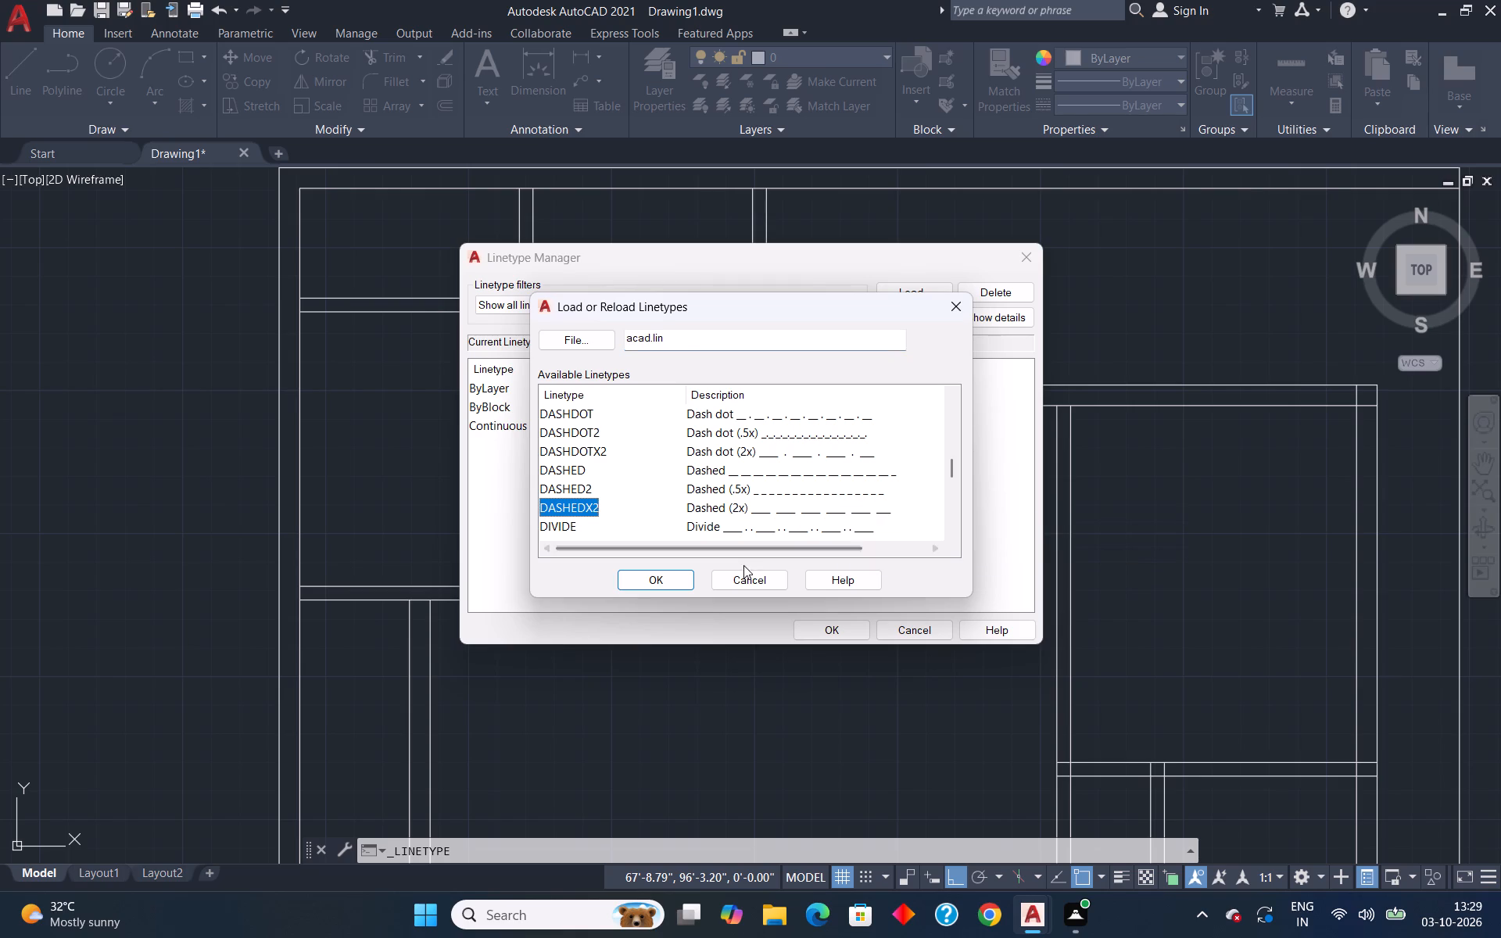
click(681, 581)
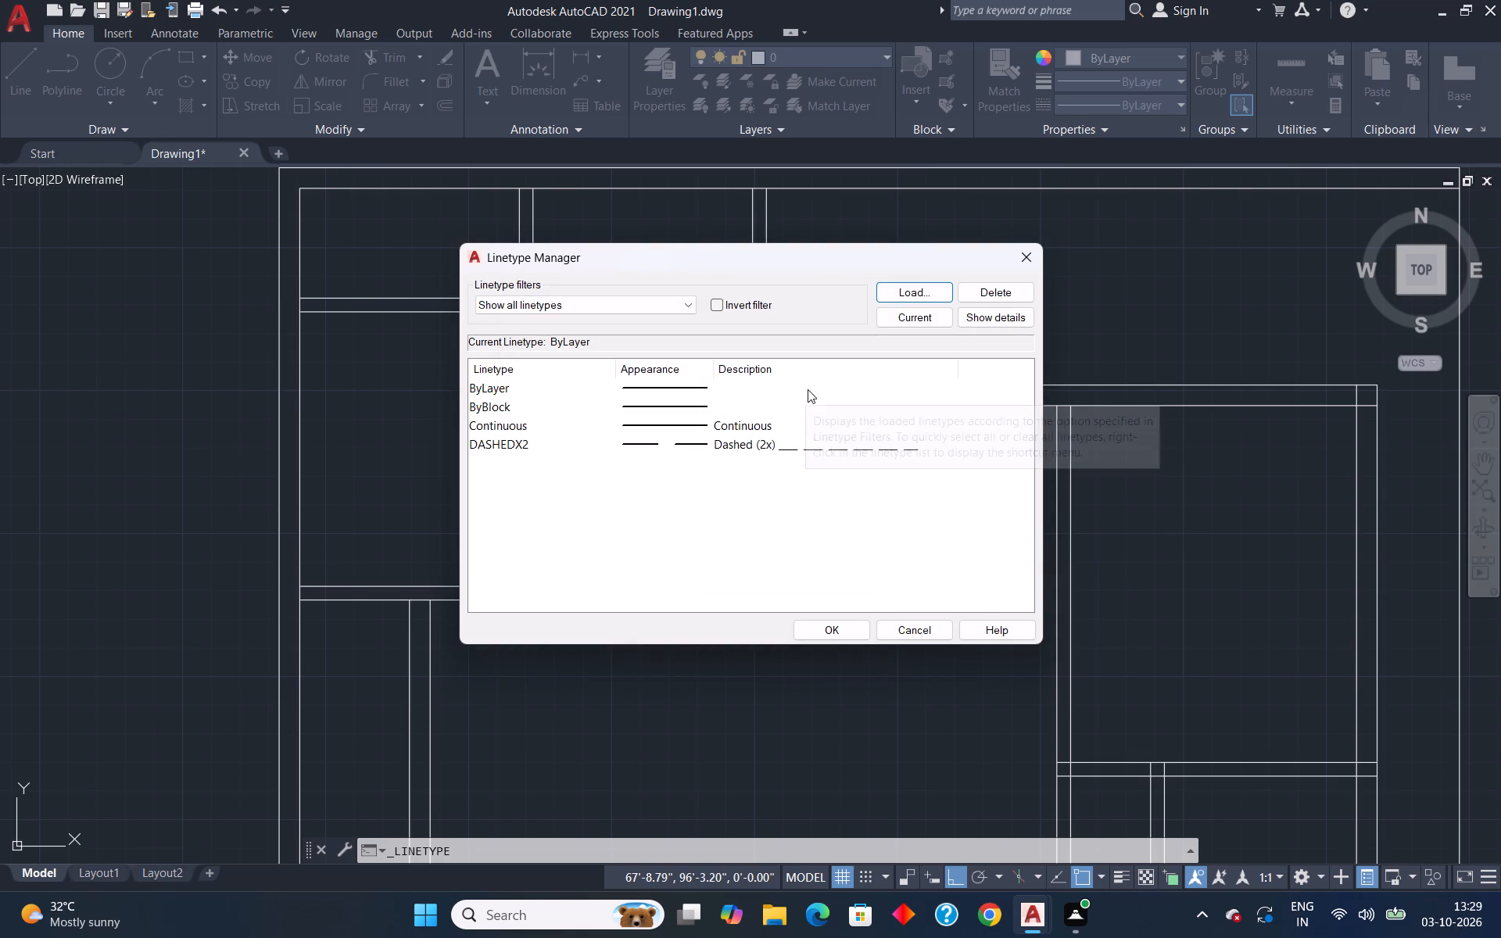
click(851, 626)
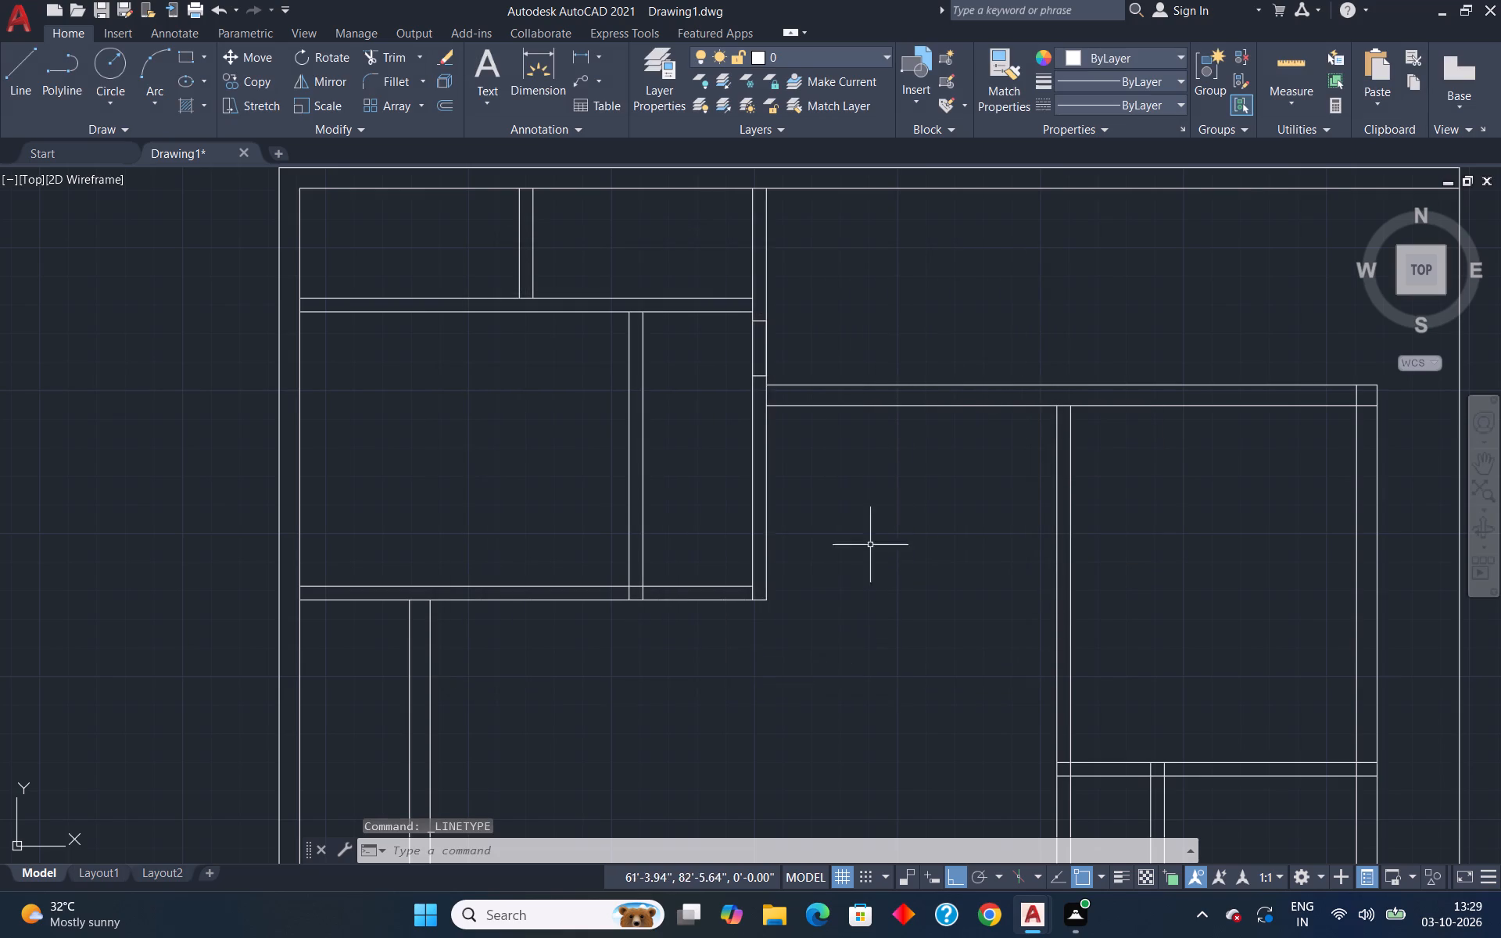
Set DASHEDX2 as the current linetype.
click(1145, 109)
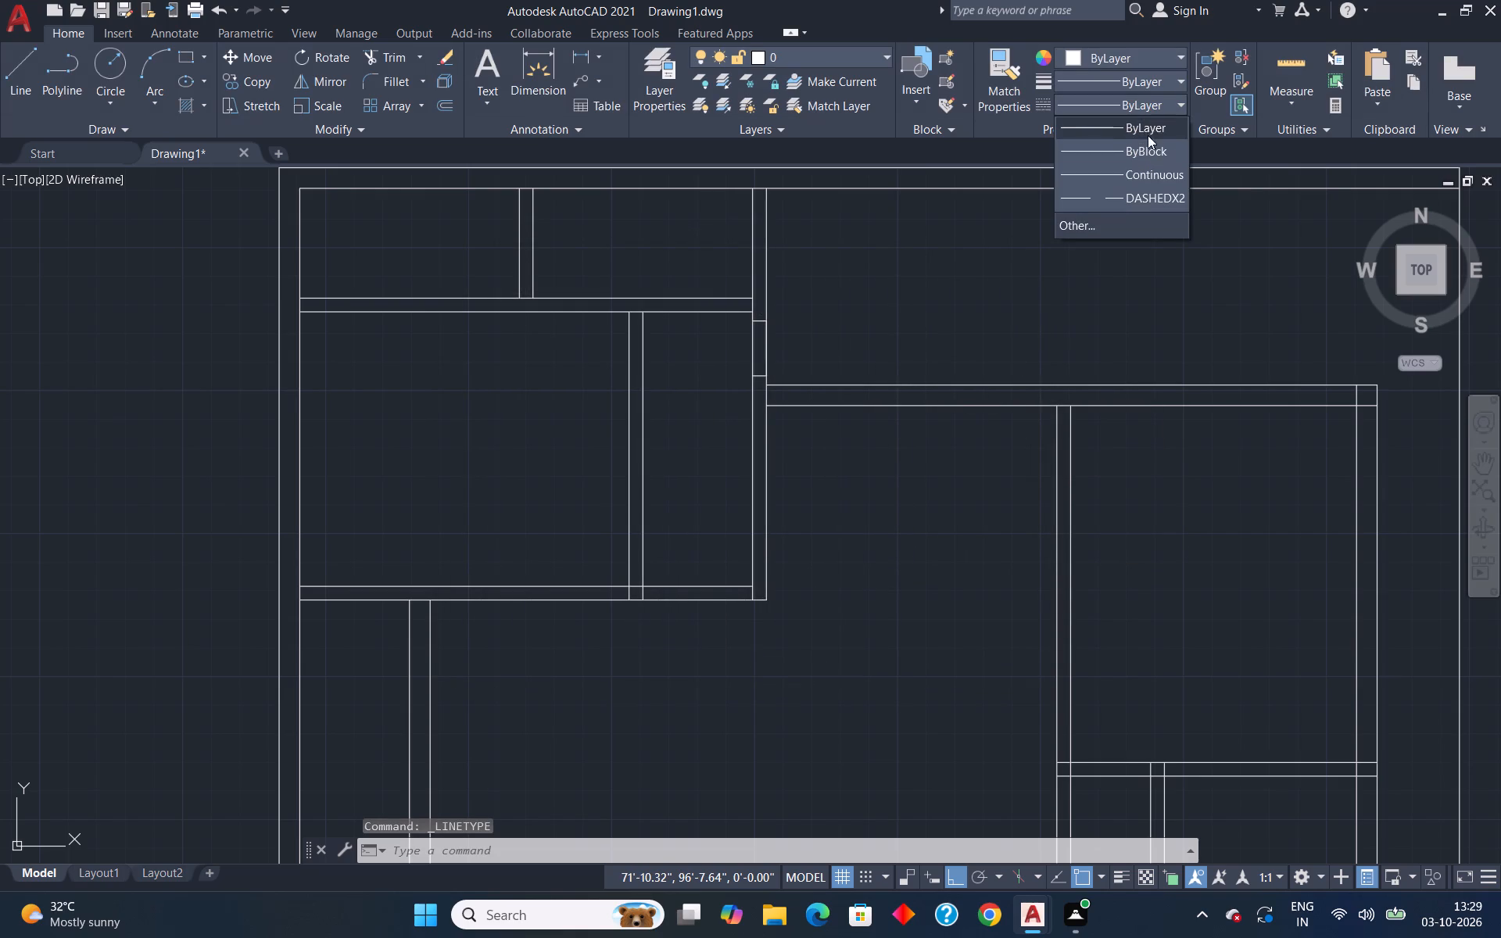
click(1154, 200)
Draw a line from where the upper-right room's left partition meets the top wall, 6" down and 2' left, after trying 4'.
scroll(1046, 329, down, 2)
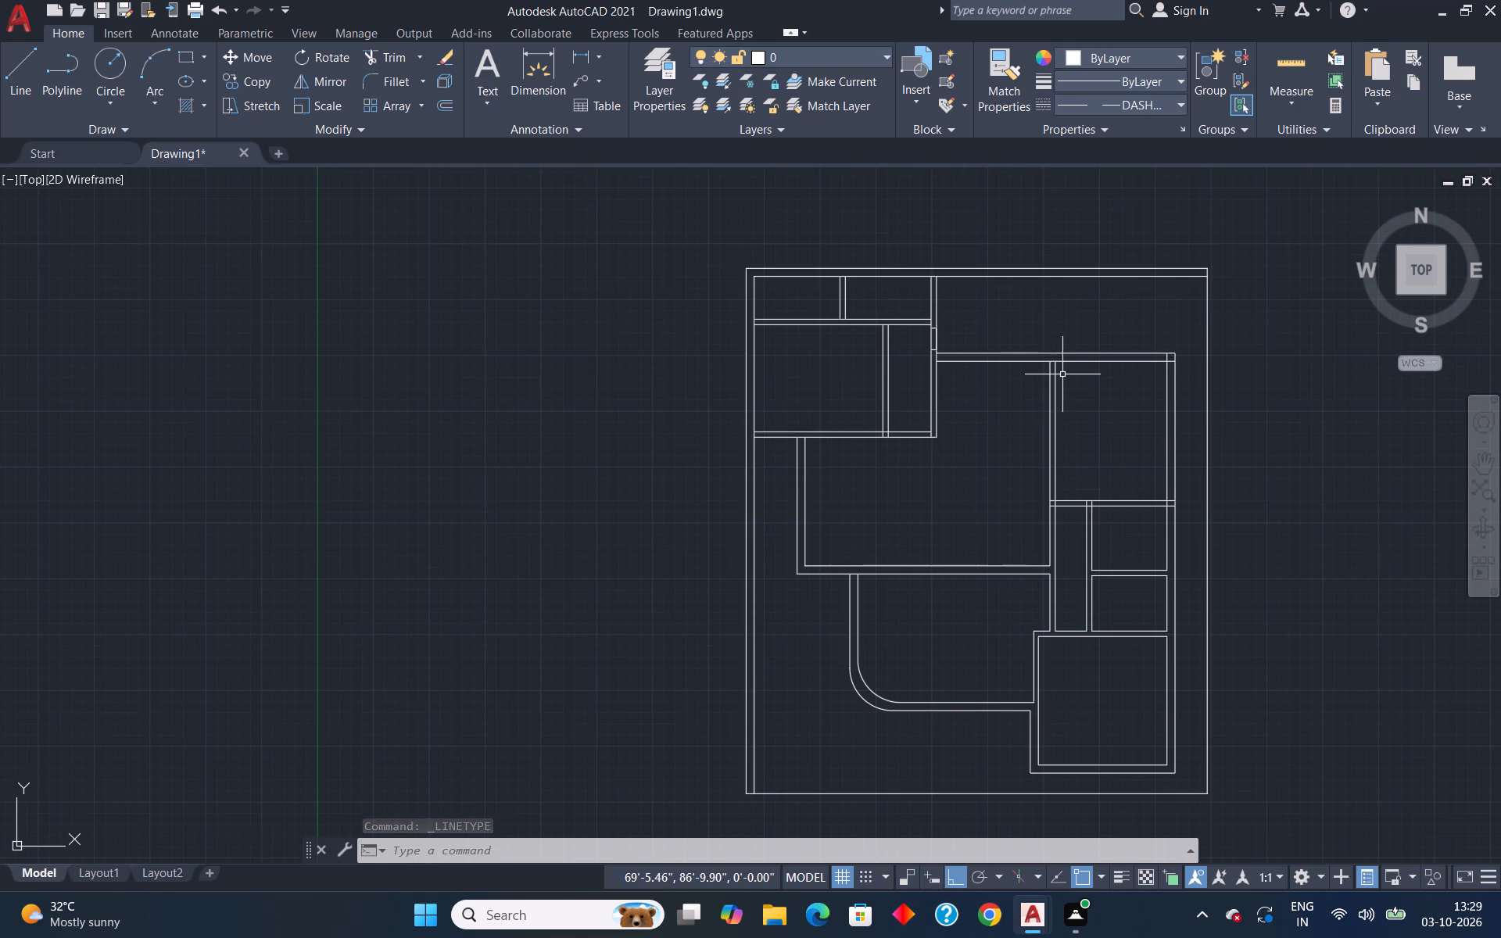
key(l)
key(Return)
scroll(1034, 363, up, 4)
click(1099, 357)
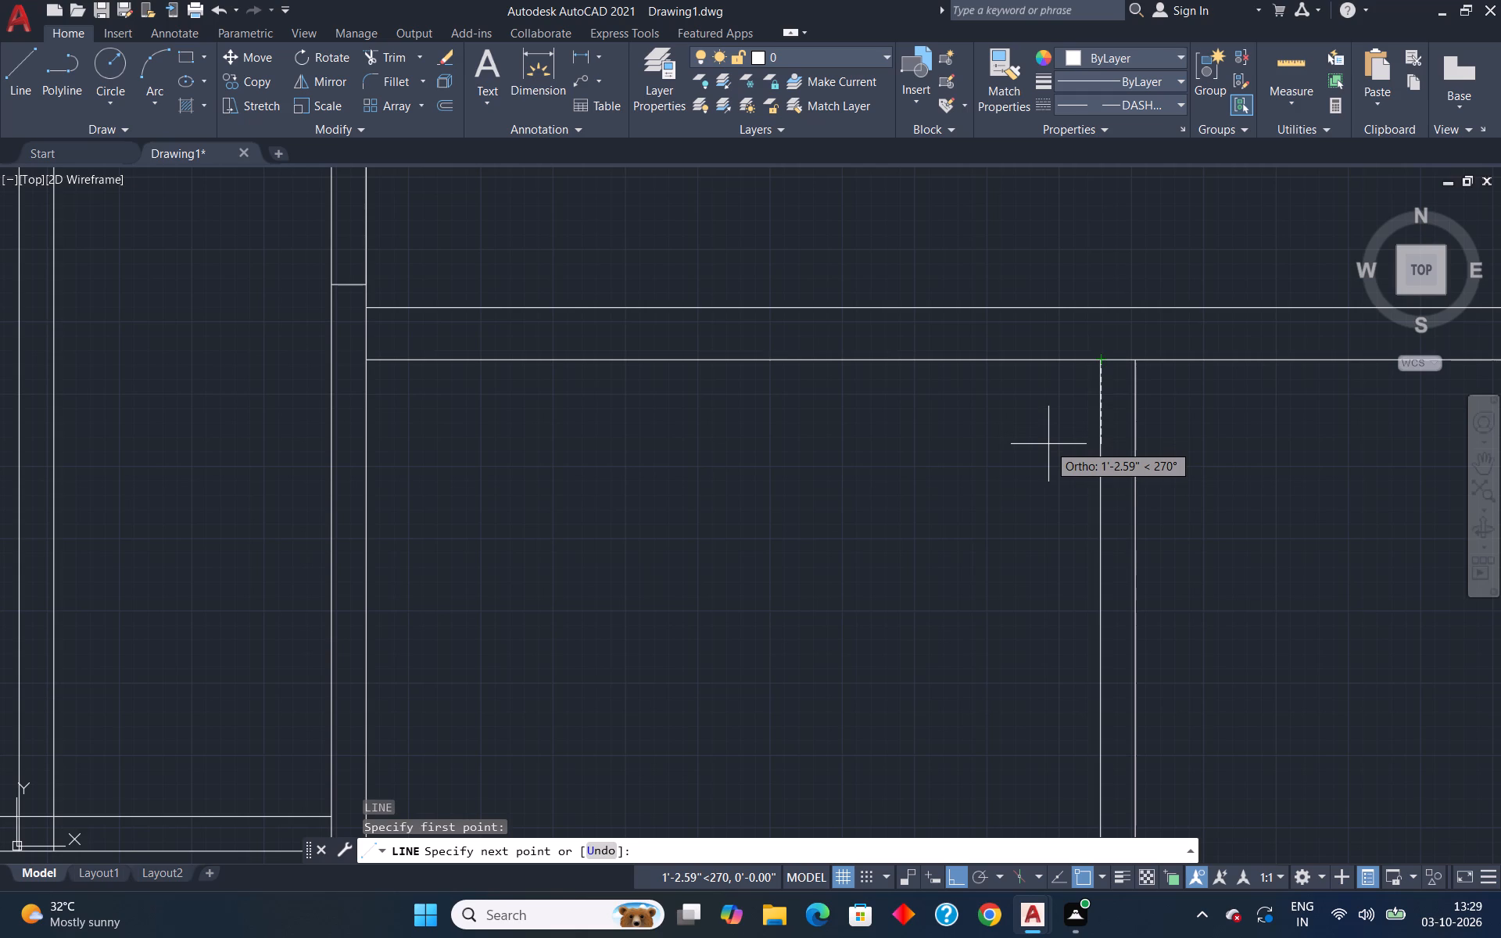
text(tk)
key(Return)
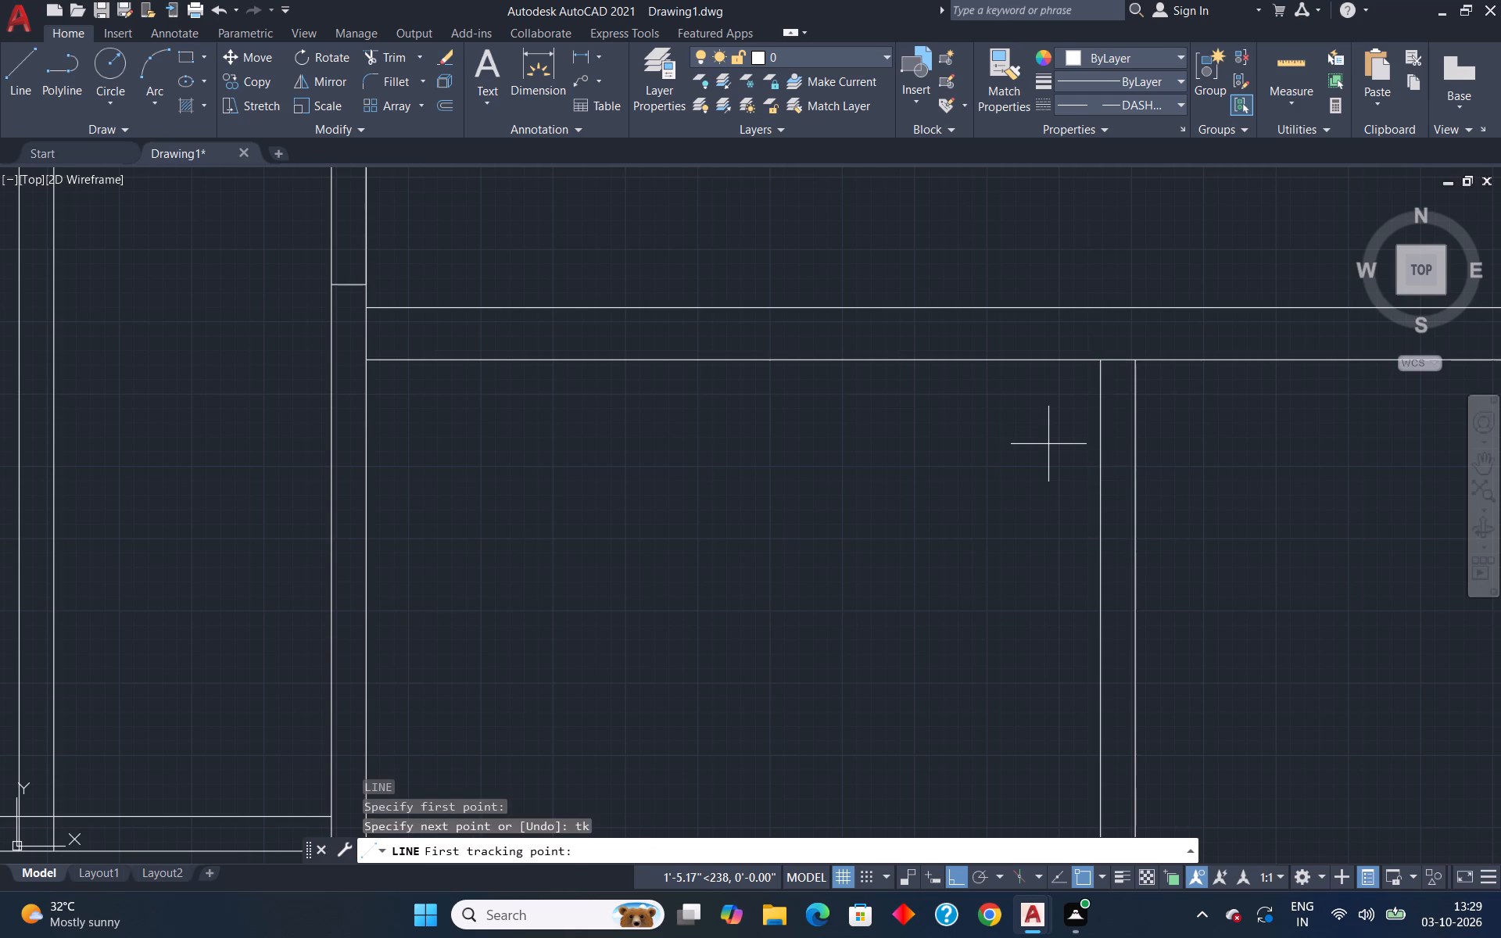
click(1099, 359)
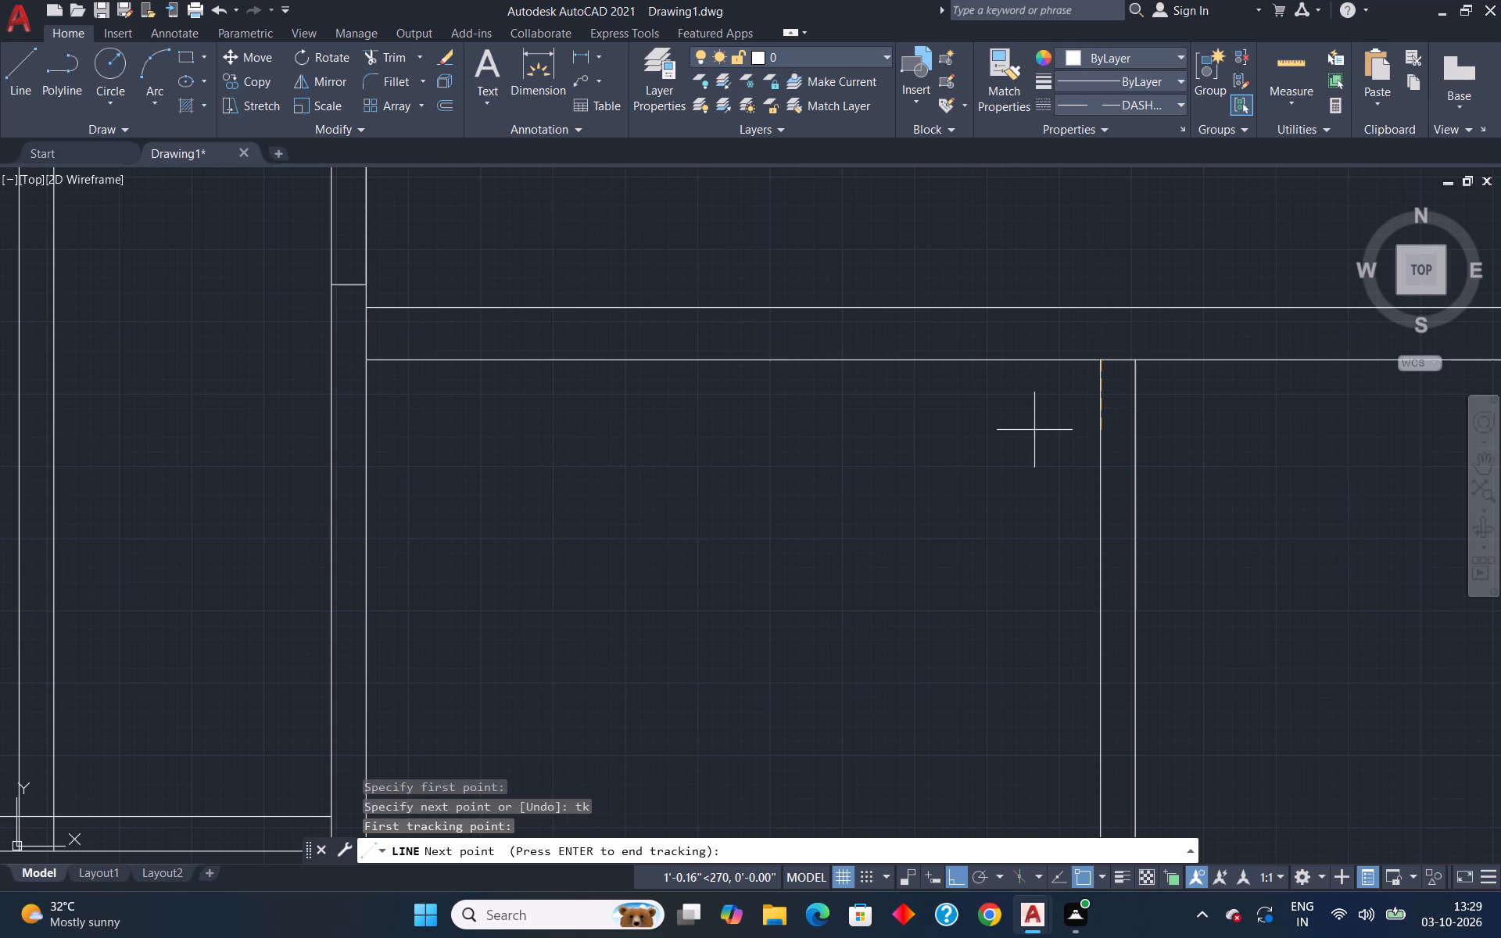
text(6")
key(Return)
key(Return)
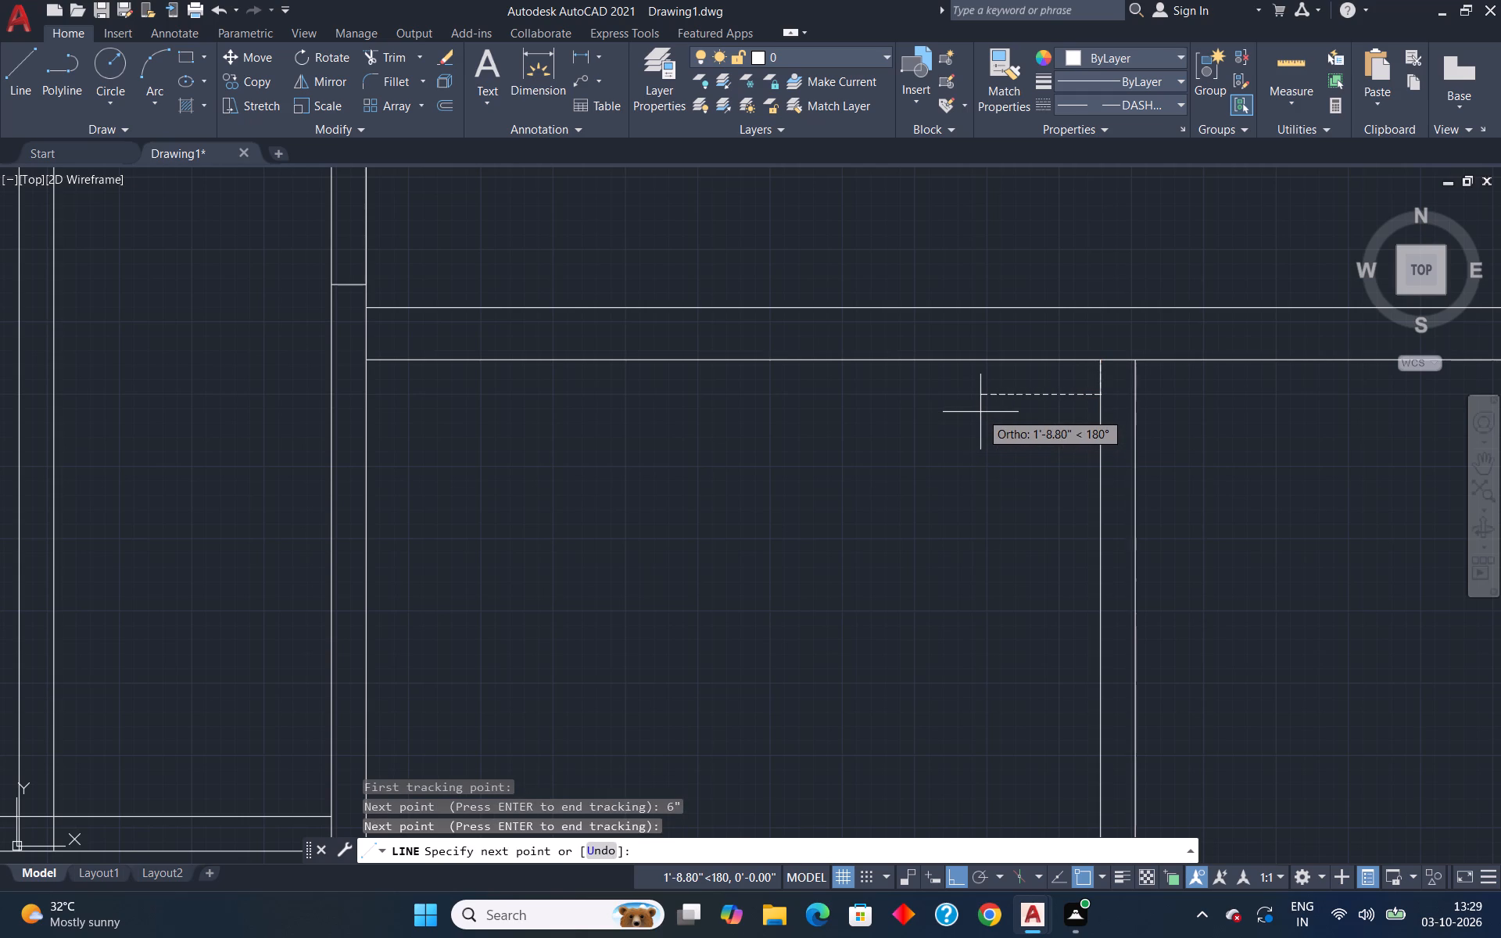
key(4)
key(apostrophe)
key(Return)
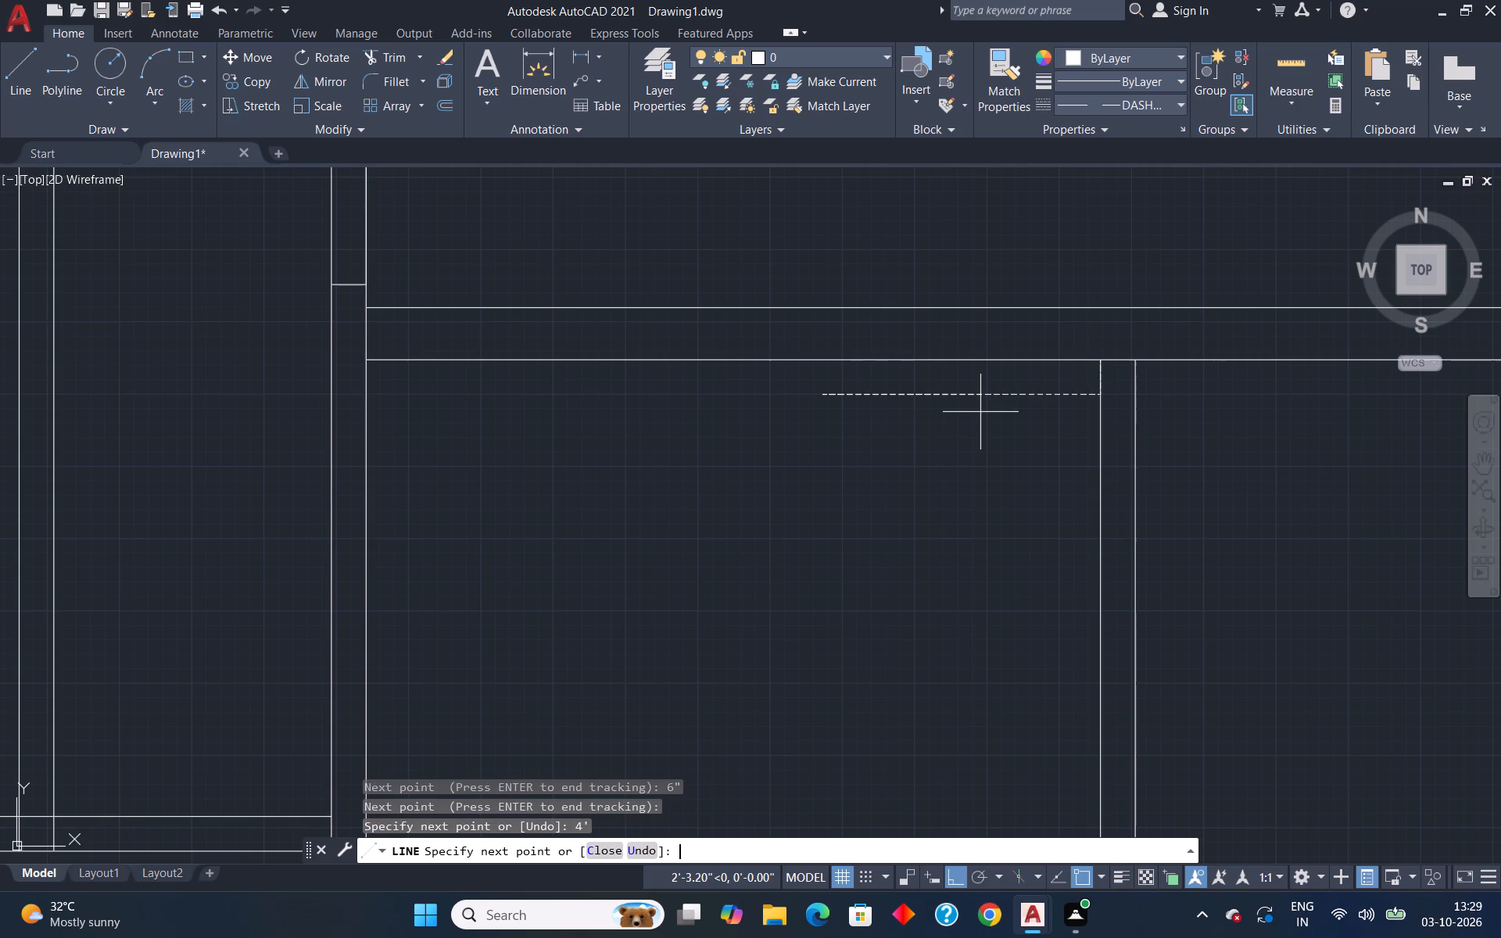
key(ctrl+z)
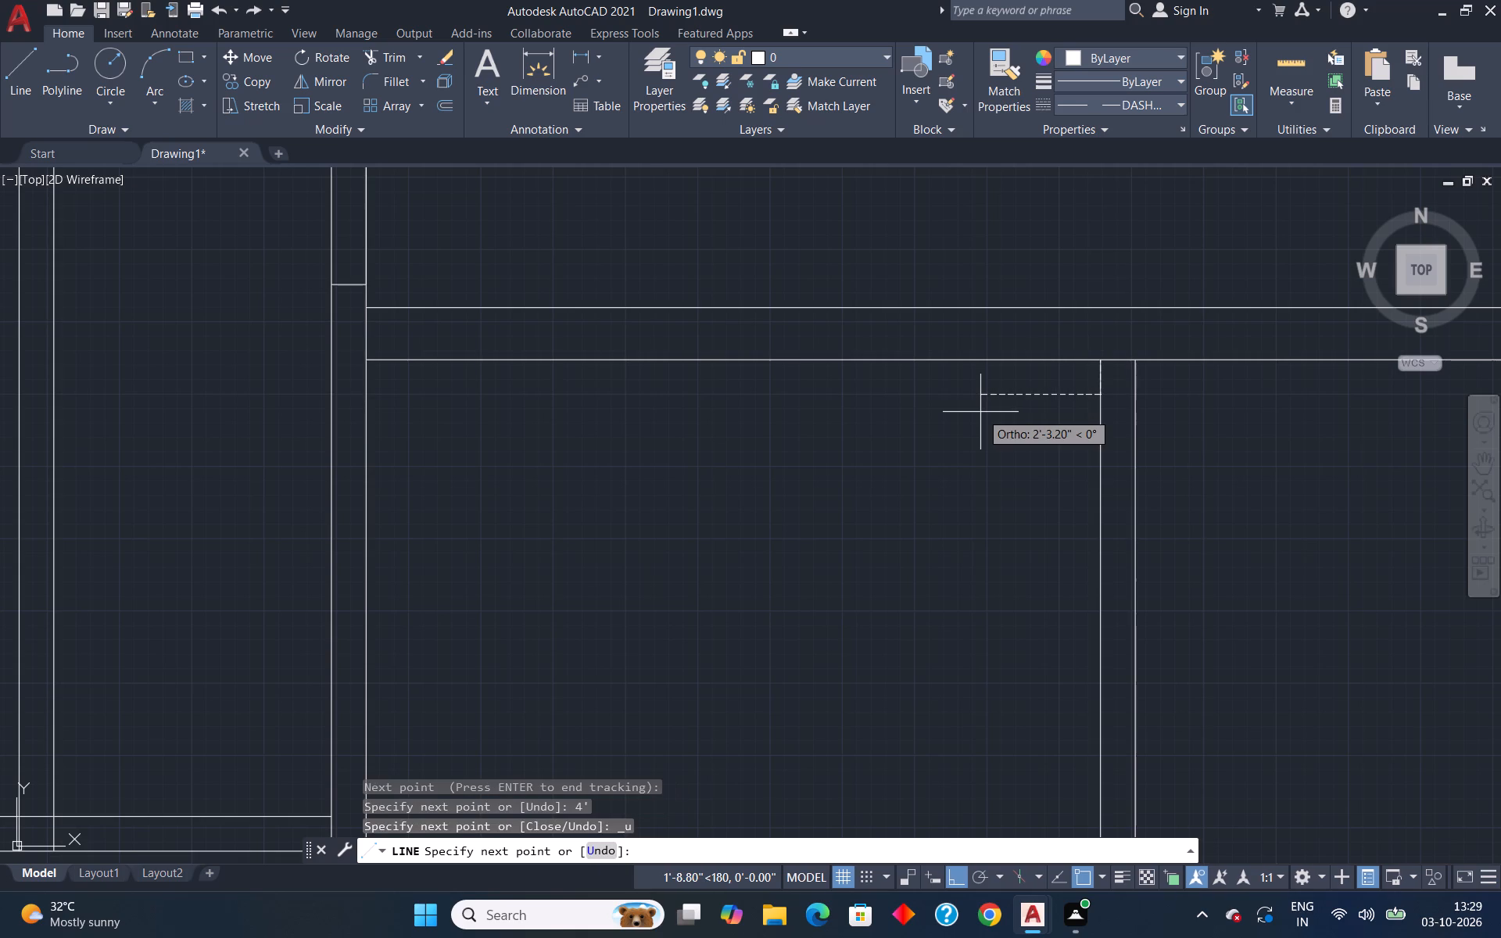
text(2')
key(Return)
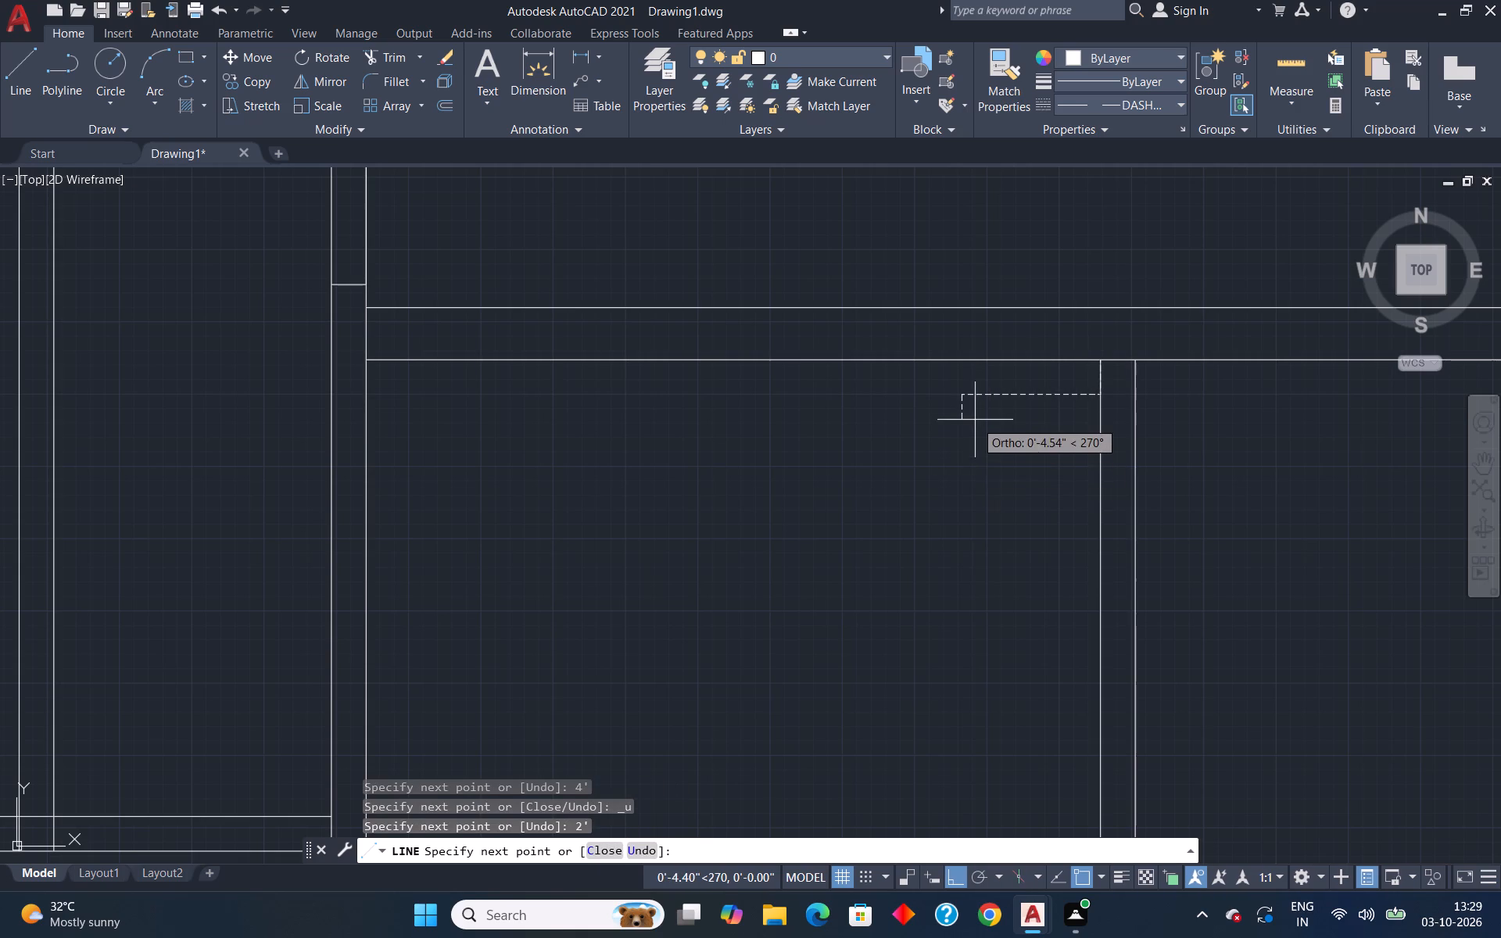
key(Return)
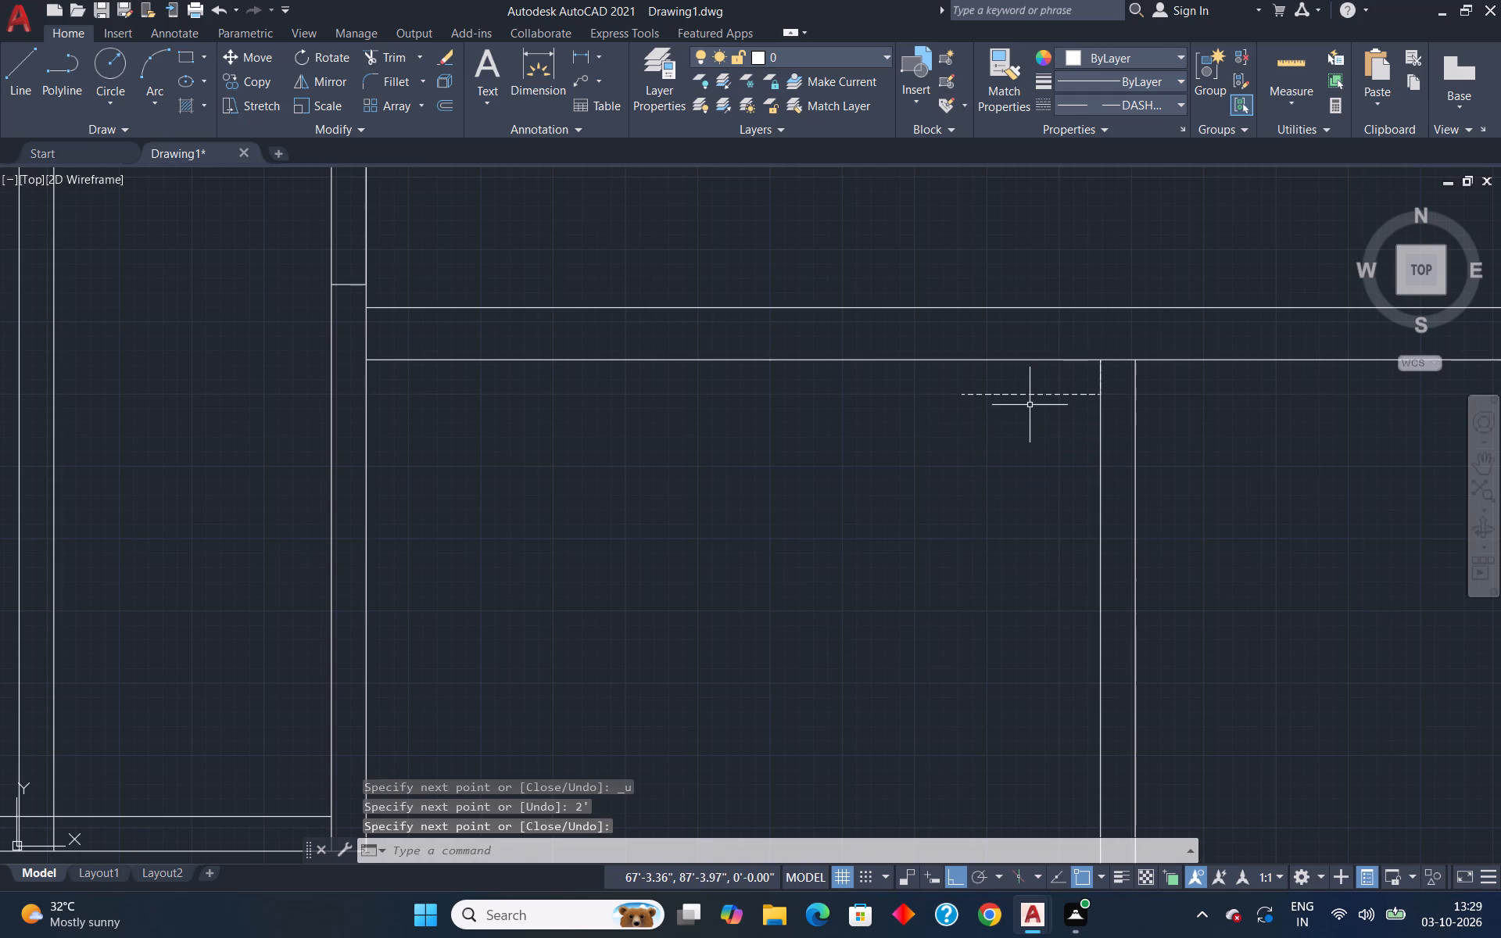
Offset the 2' dashed line downward five times in succession at 6" spacing.
click(1027, 393)
key(o)
key(Return)
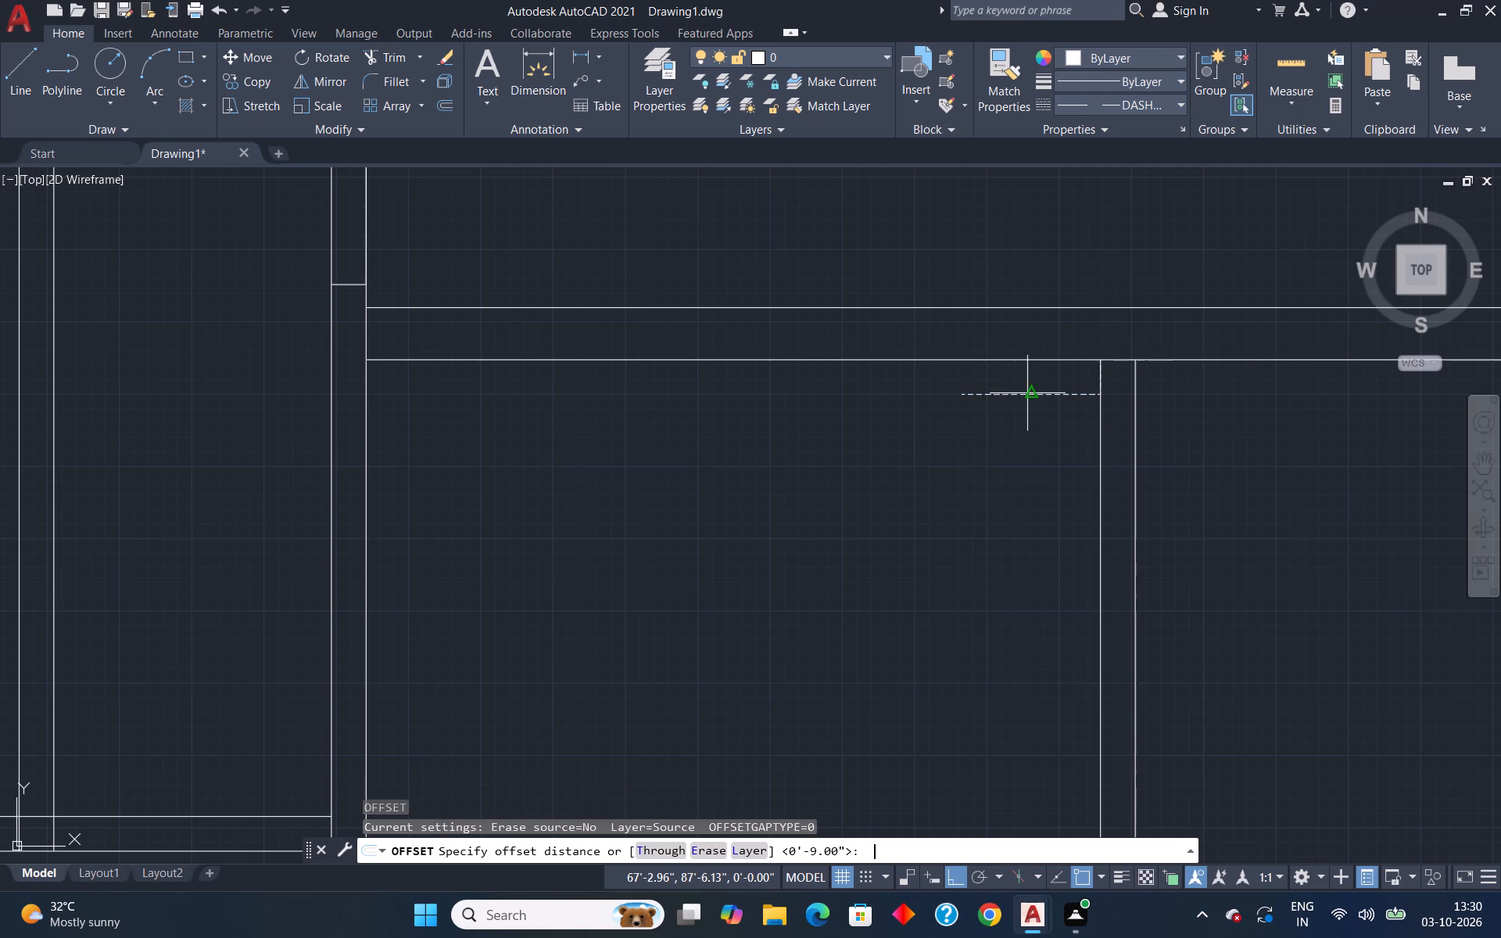
text(6")
key(Return)
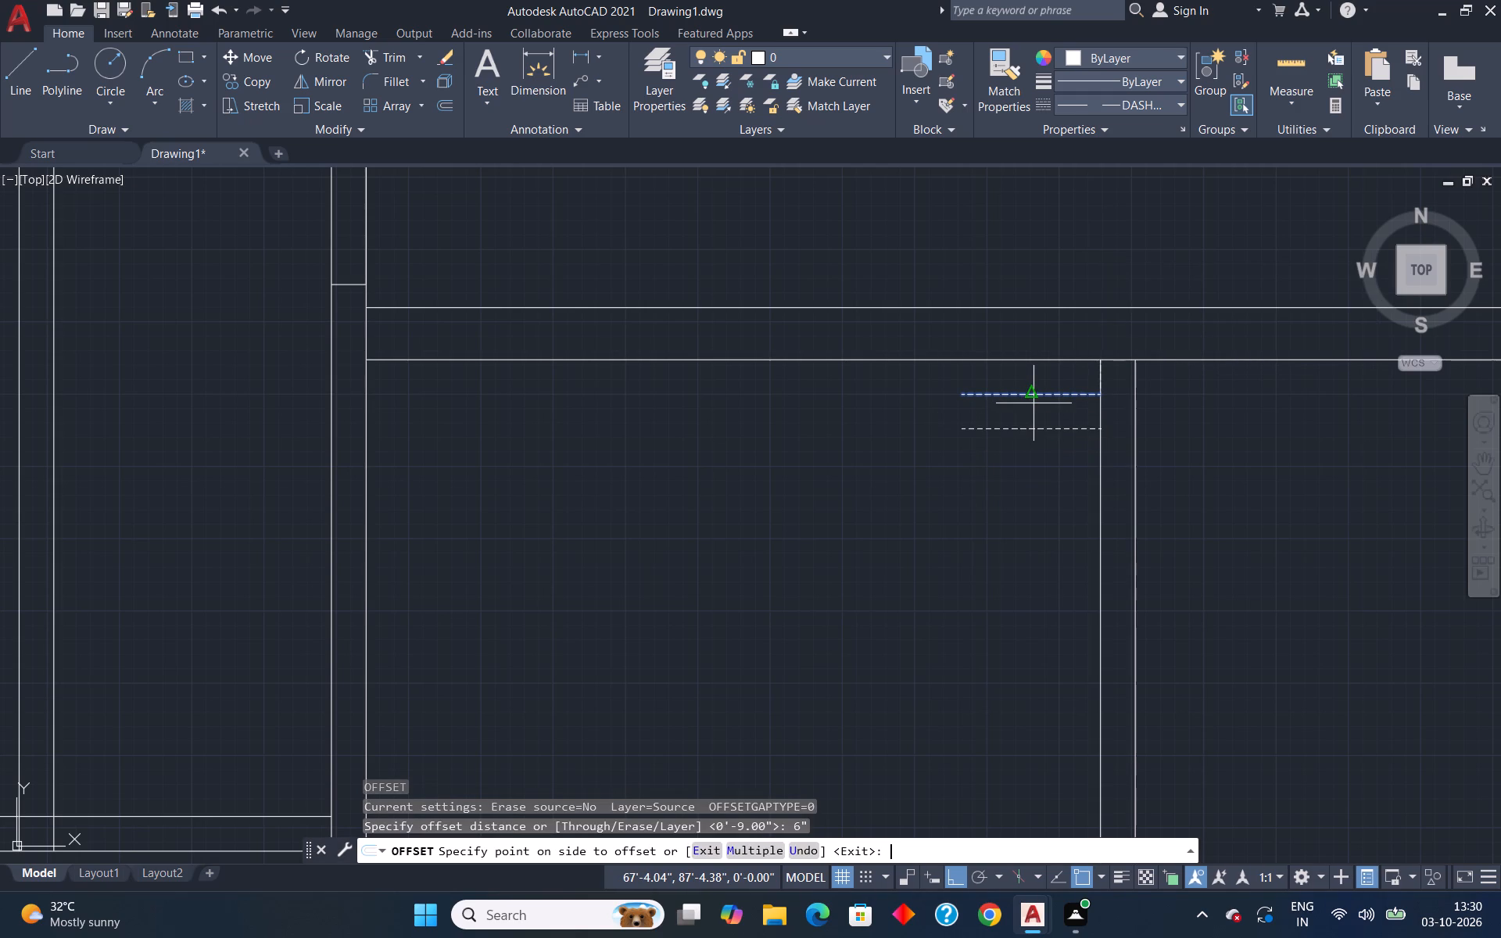
click(1048, 447)
click(1043, 426)
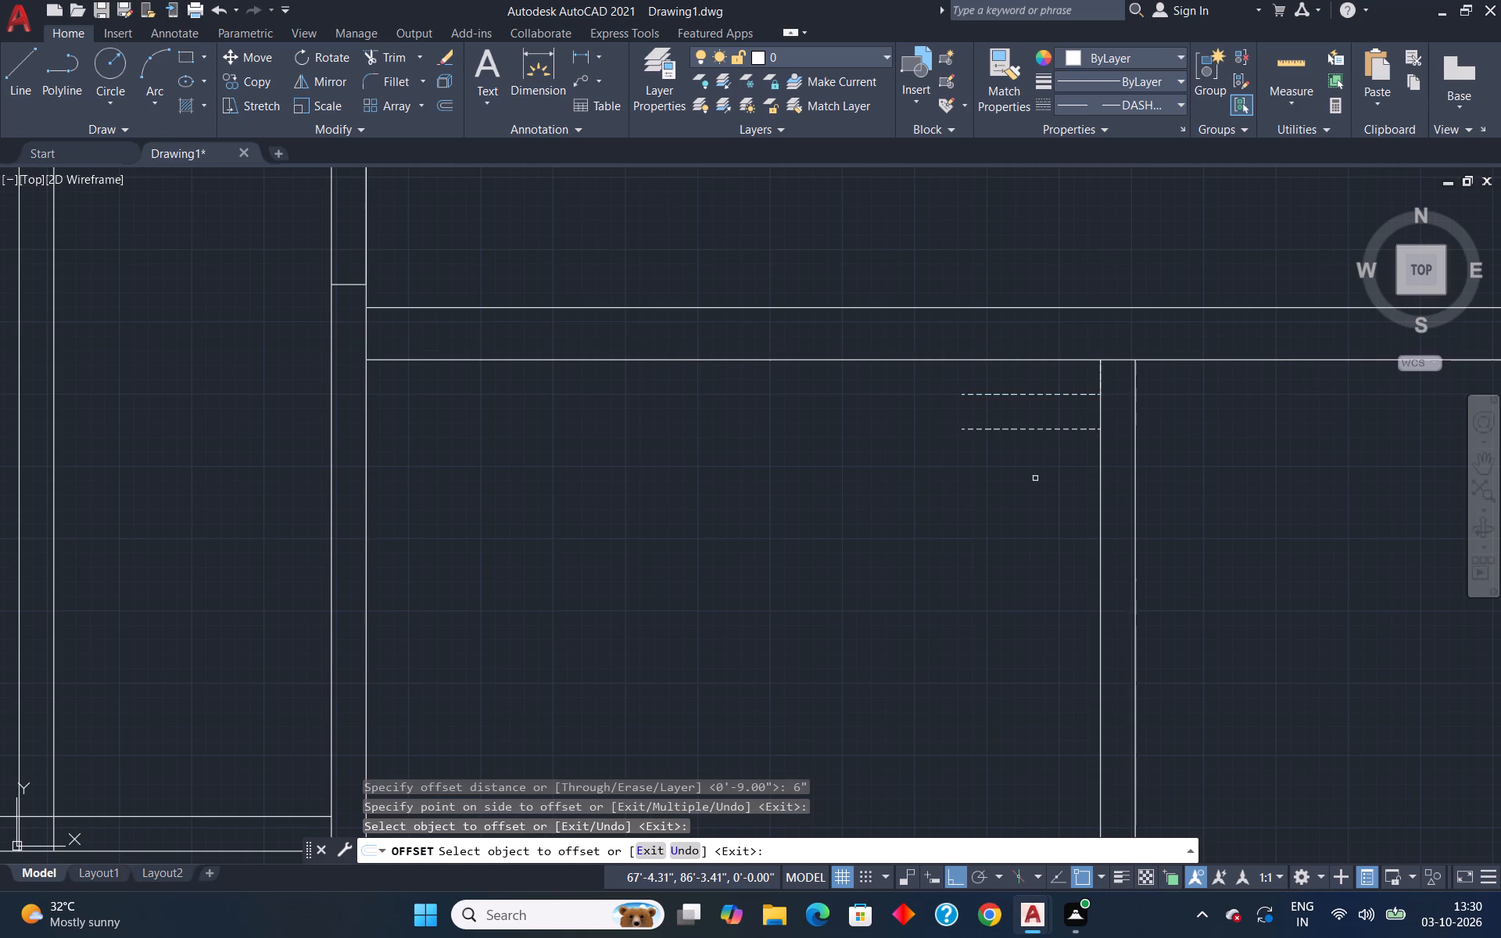
click(1039, 431)
click(1032, 502)
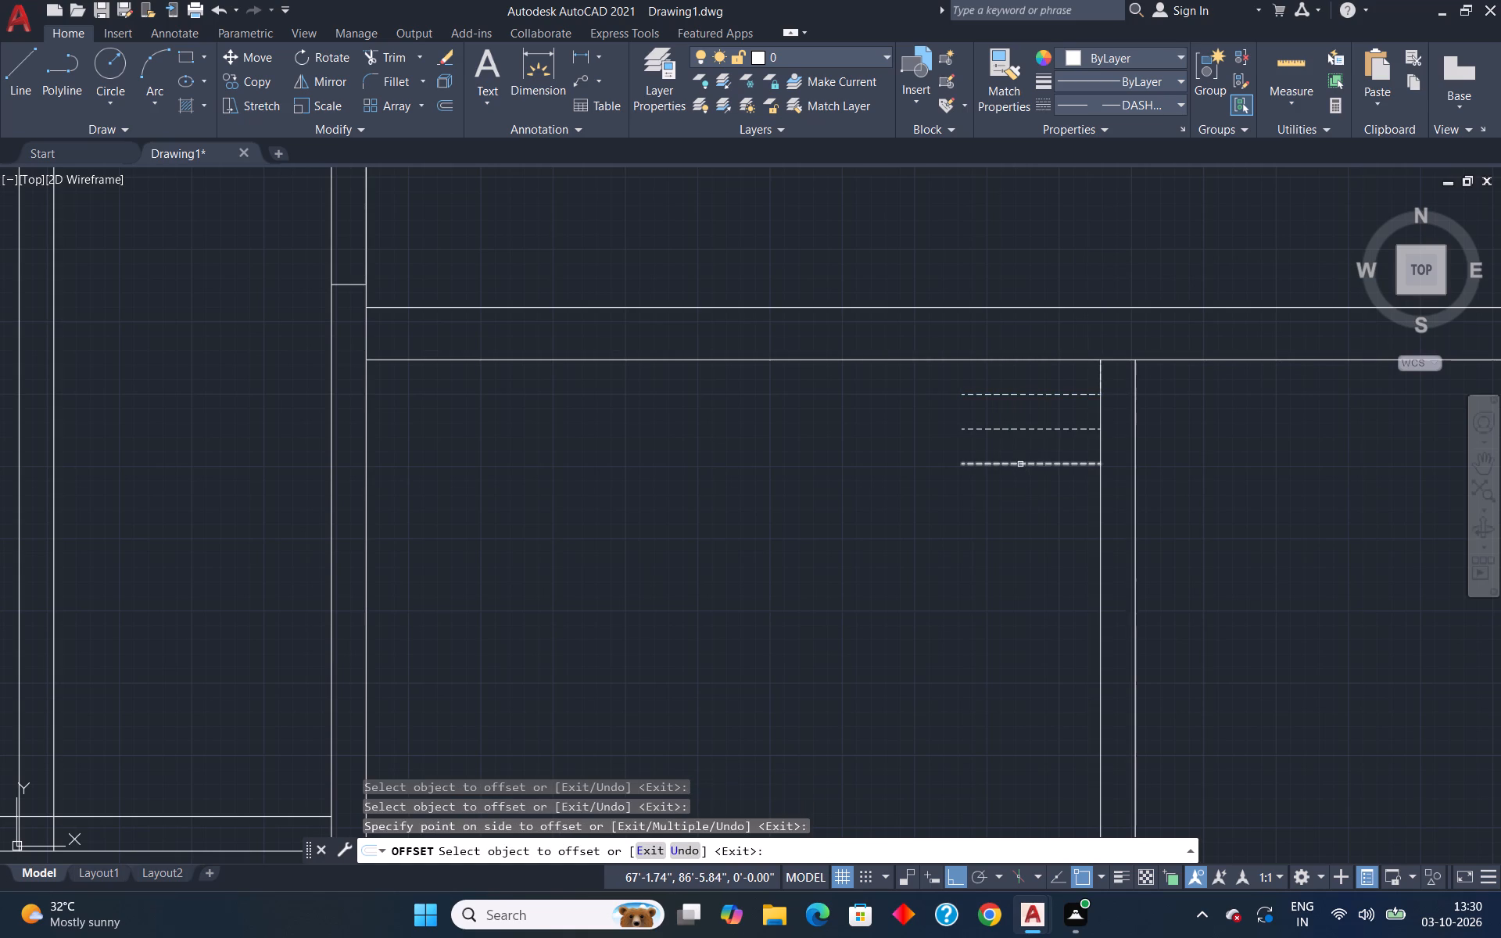
click(1020, 464)
click(1006, 522)
click(1020, 499)
click(1021, 546)
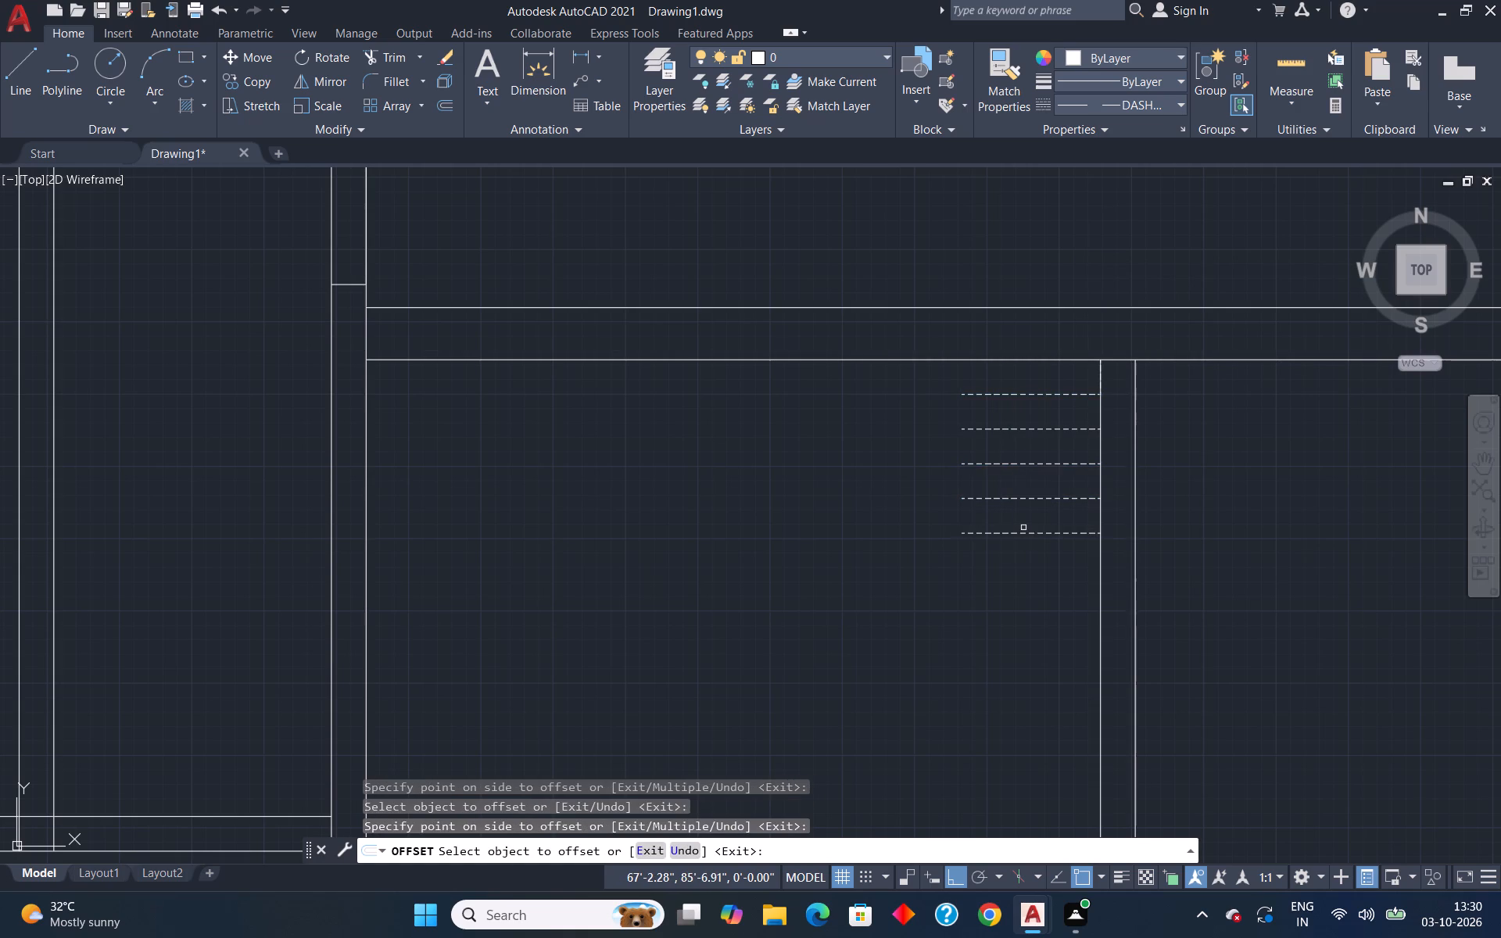
click(1023, 528)
click(1023, 532)
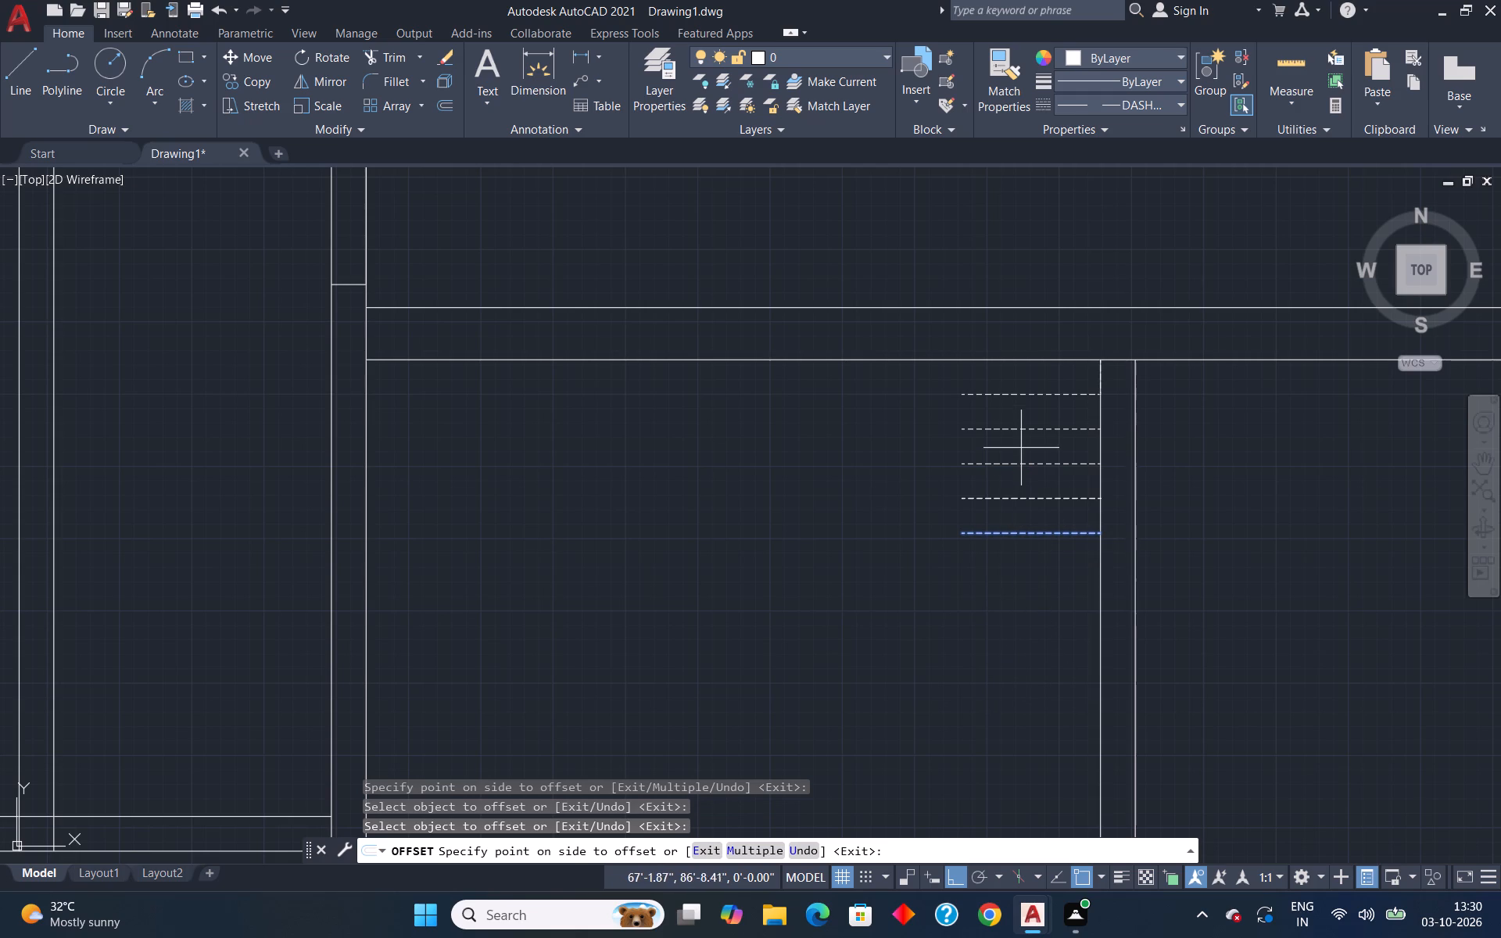
click(1039, 590)
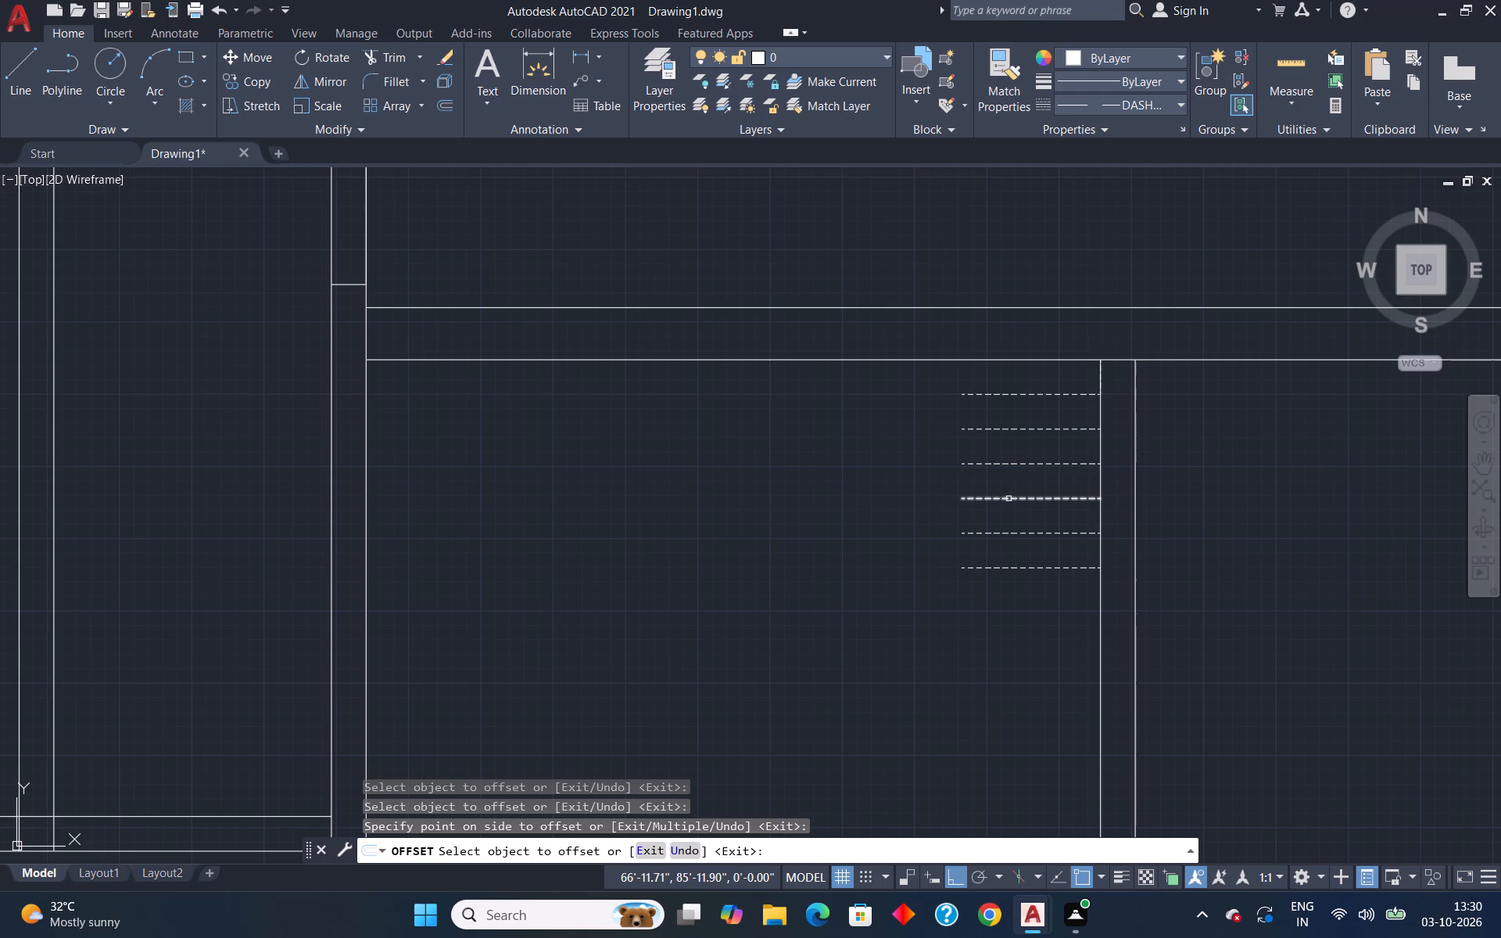
key(Escape)
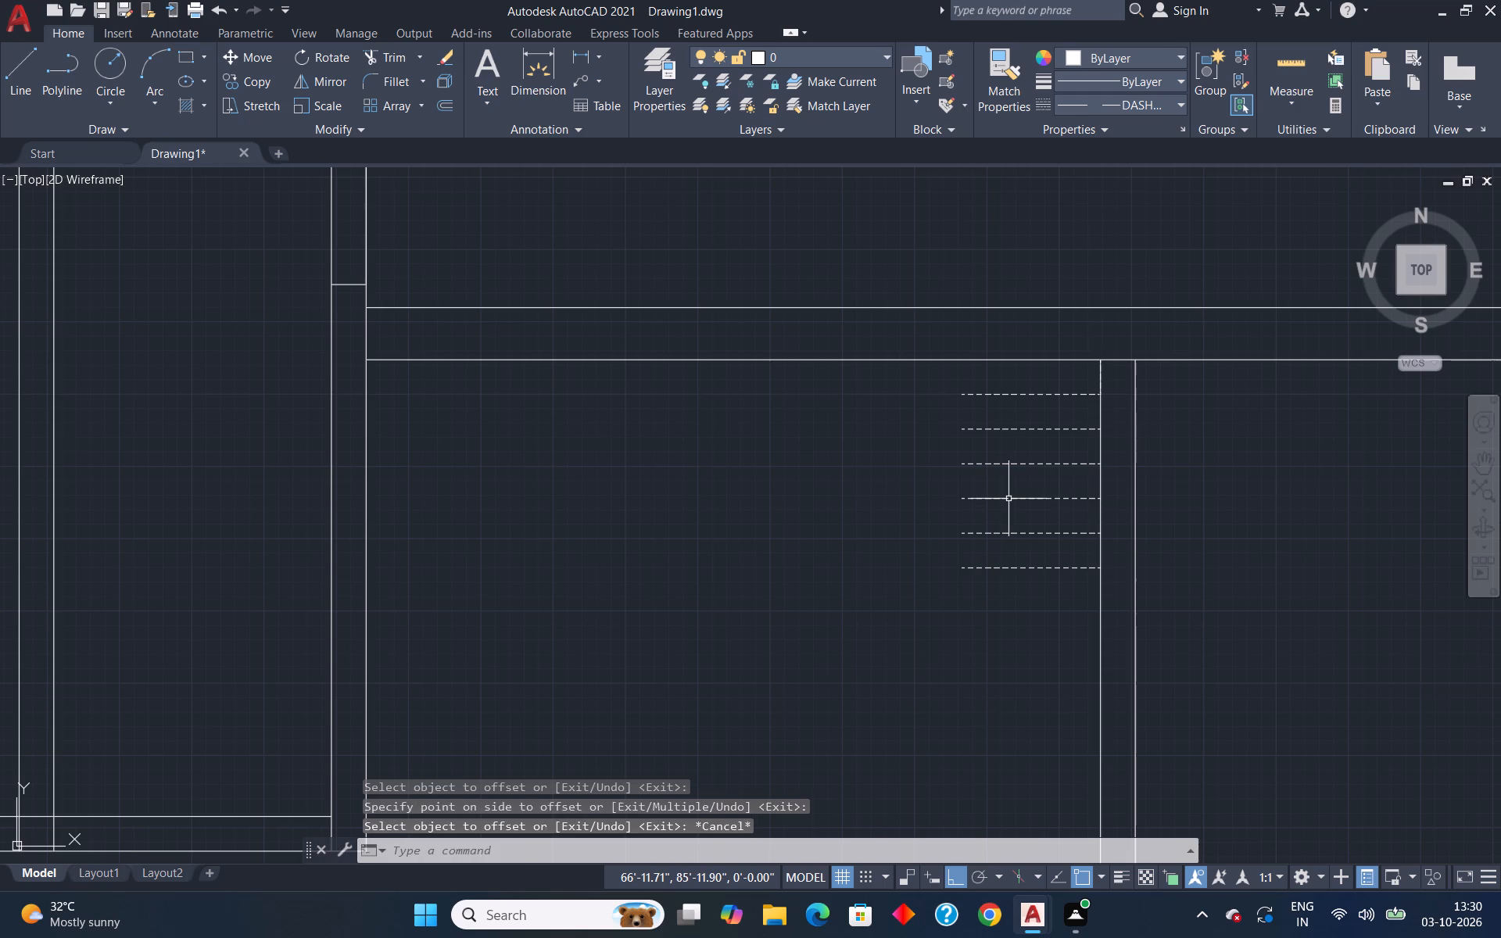
Draw a vertical line joining the left ends of the six dashed lines, from the topmost to the lowest.
key(l)
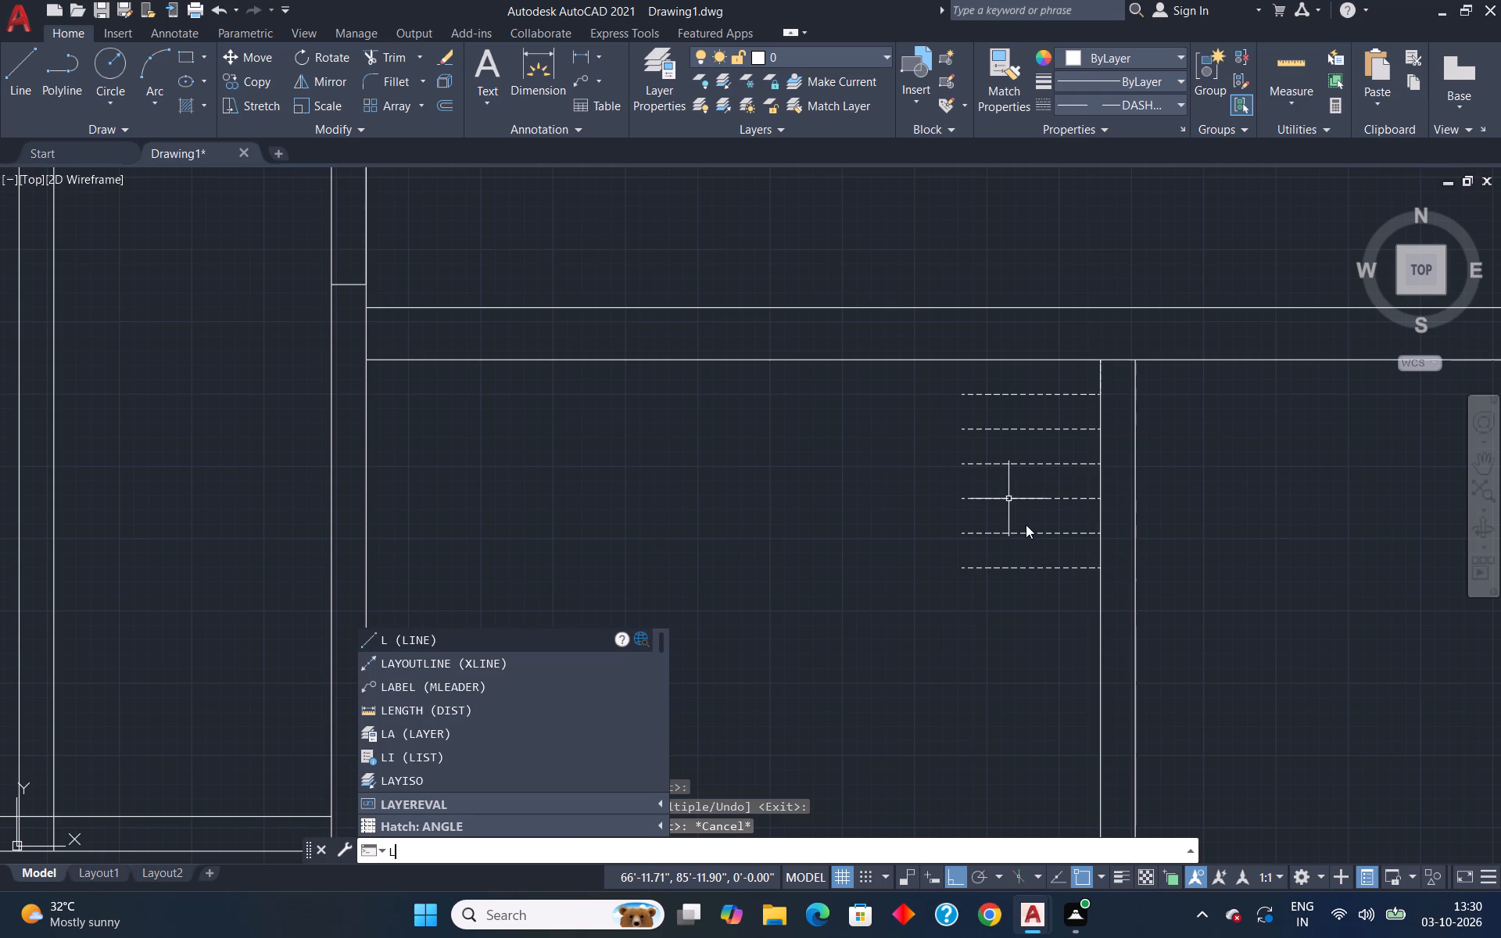
key(Return)
click(956, 389)
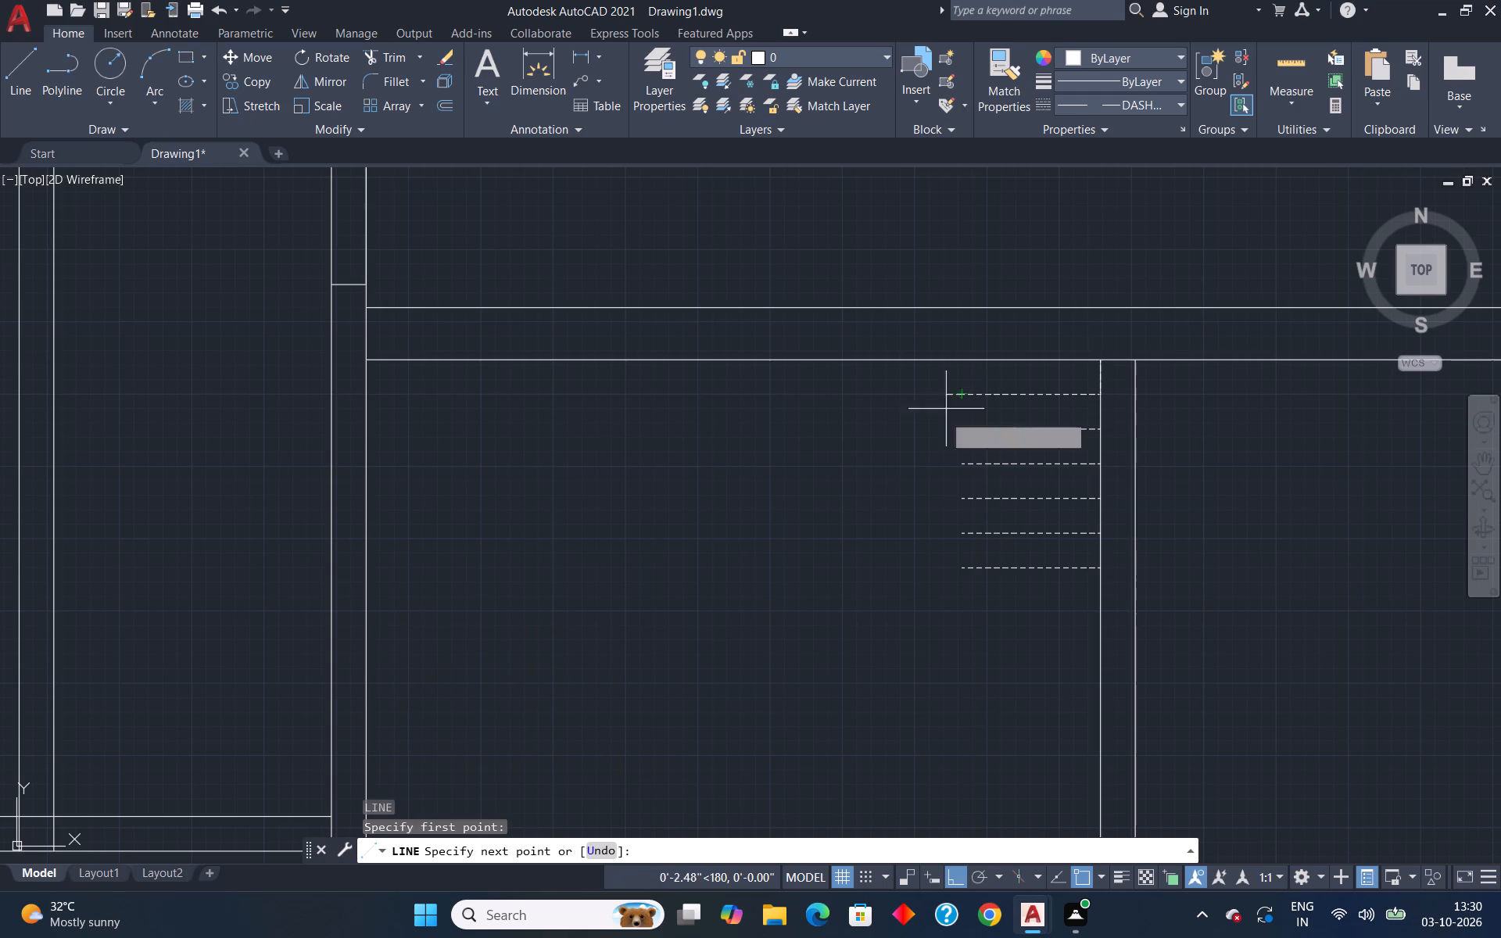
click(957, 567)
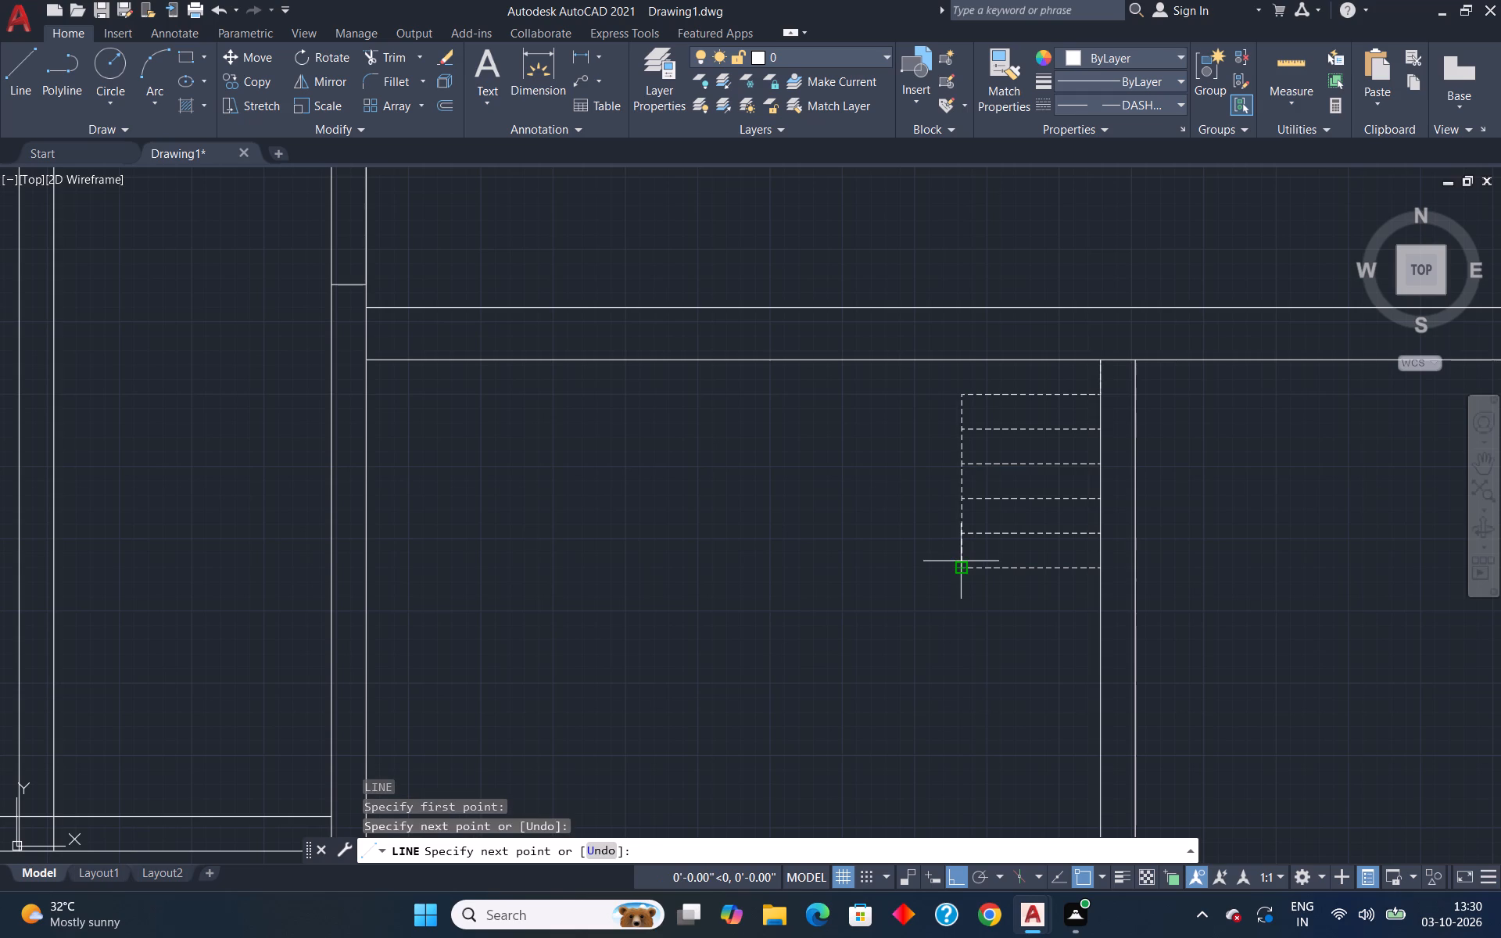
key(Escape)
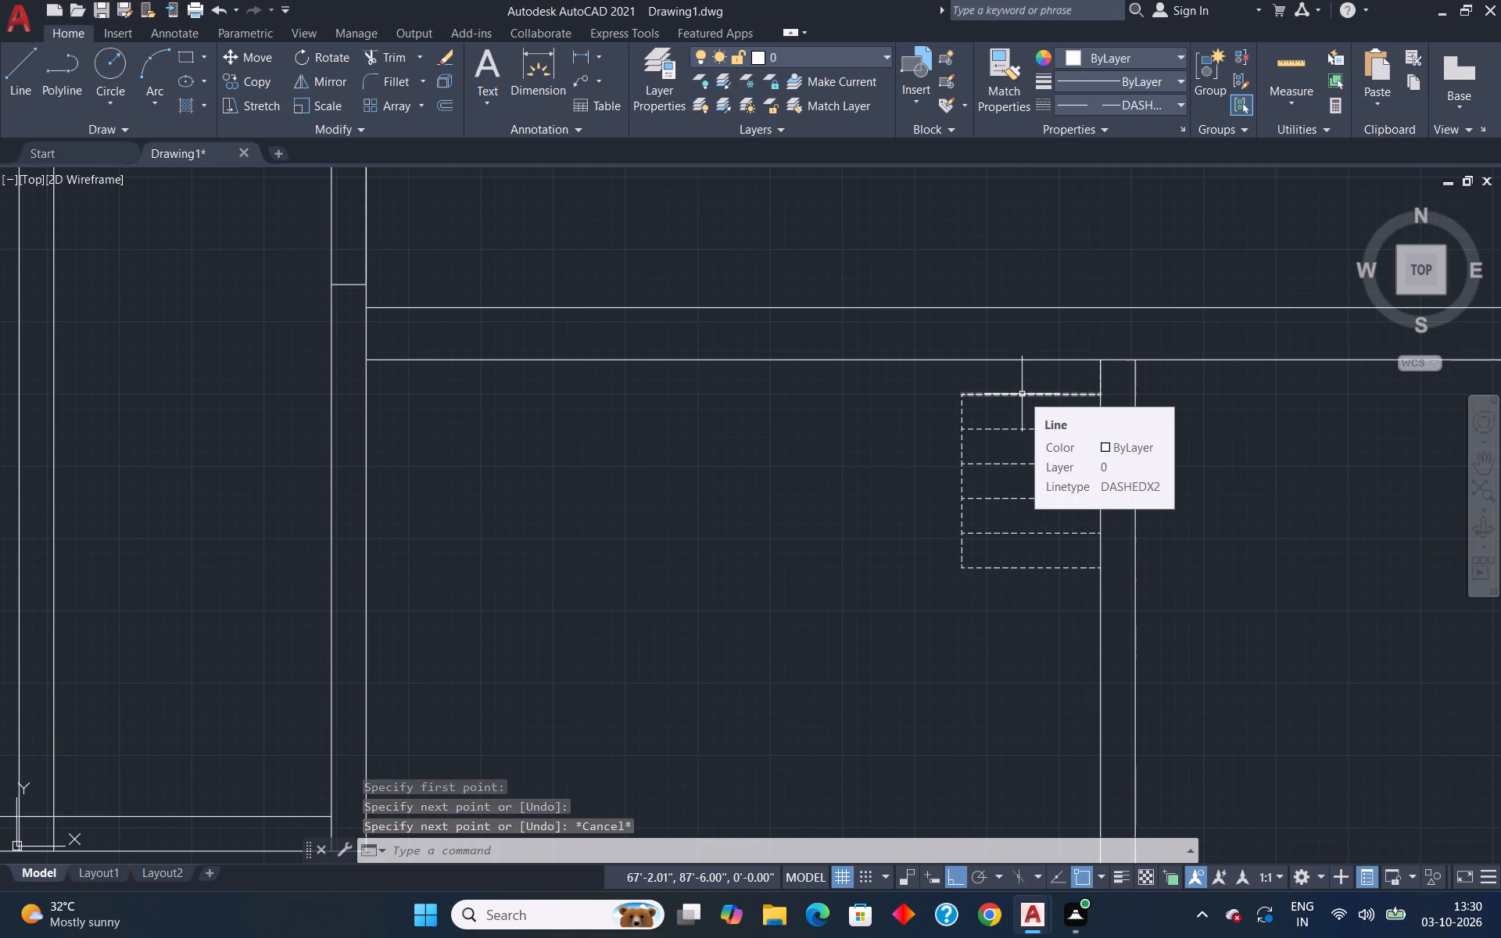
Draw a 6" vertical line from the top of the dashed divider up to the top wall's inner face.
key(l)
key(Return)
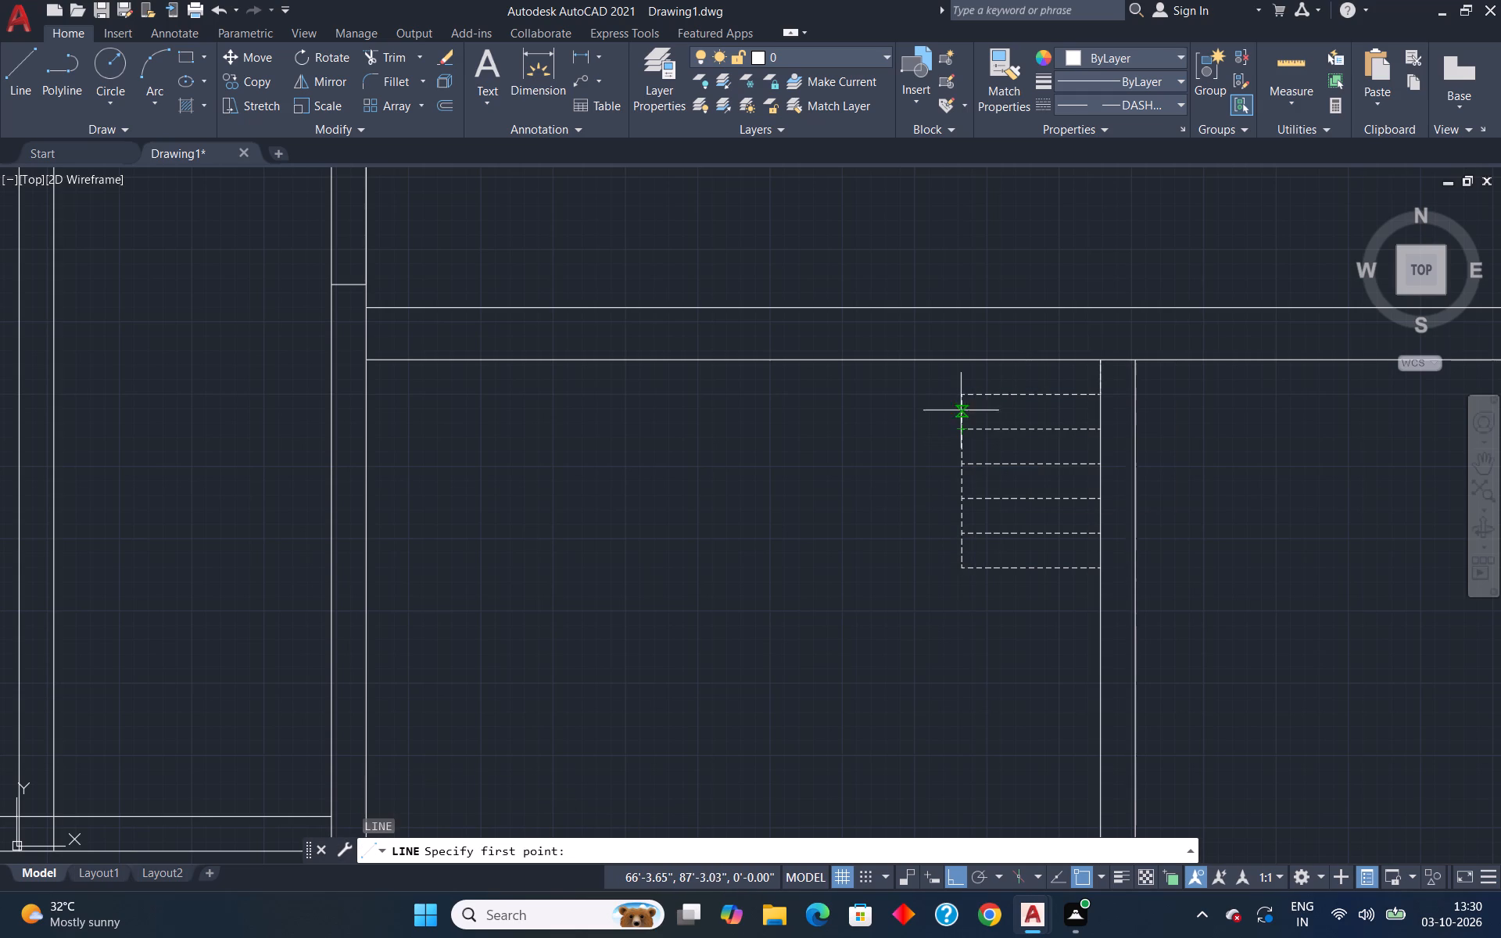
click(964, 396)
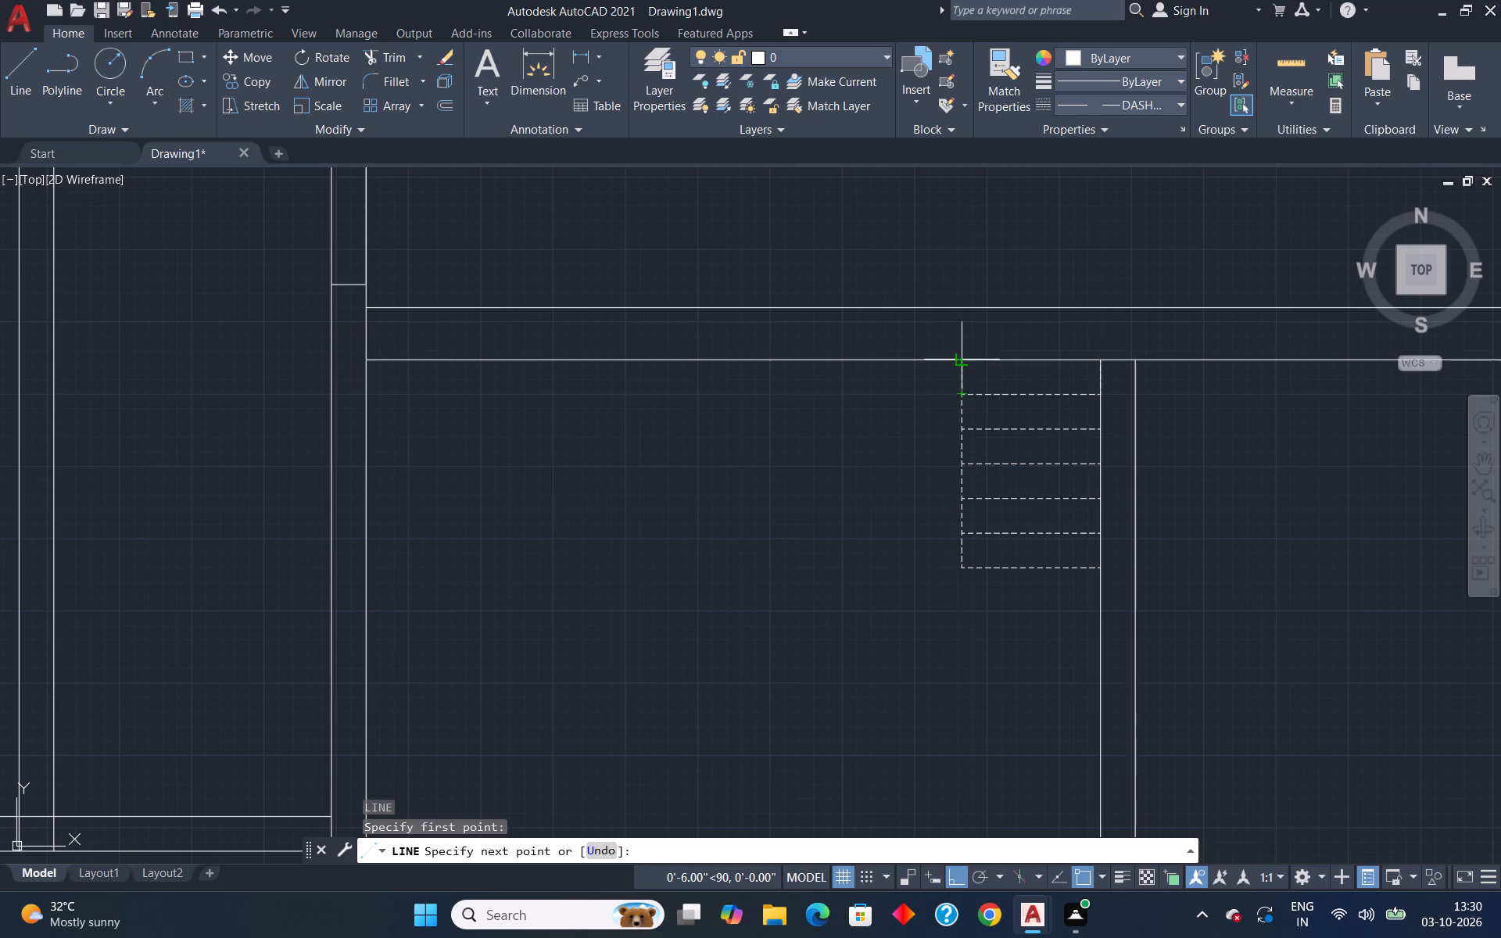
click(962, 358)
key(Escape)
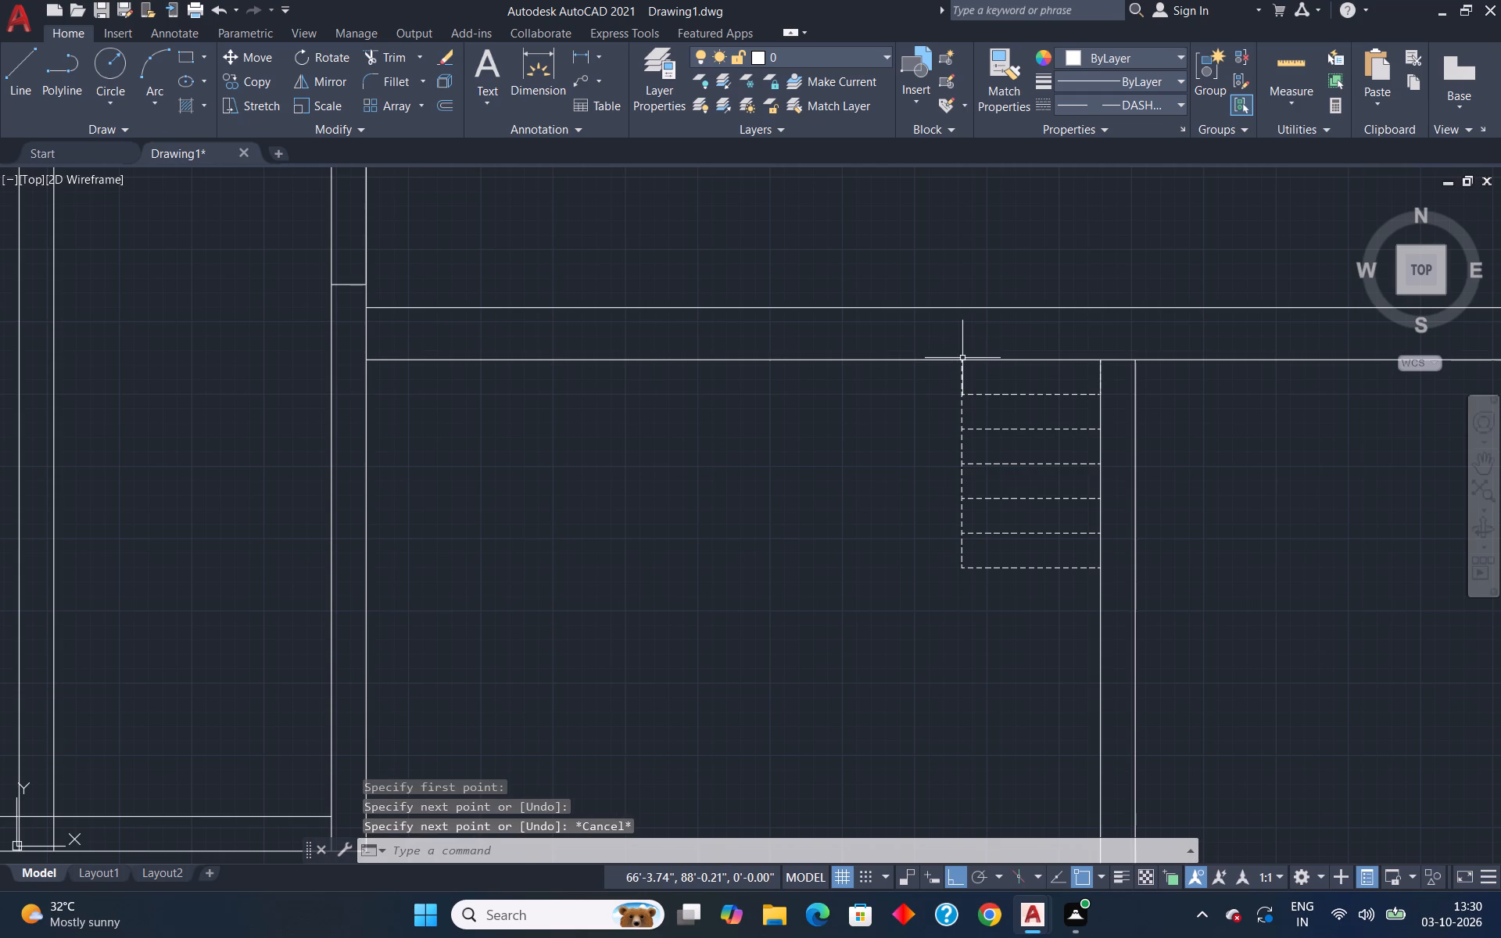
Copy the topmost 2' dashed line about 2' to the left of the dashed vertical line.
click(1019, 394)
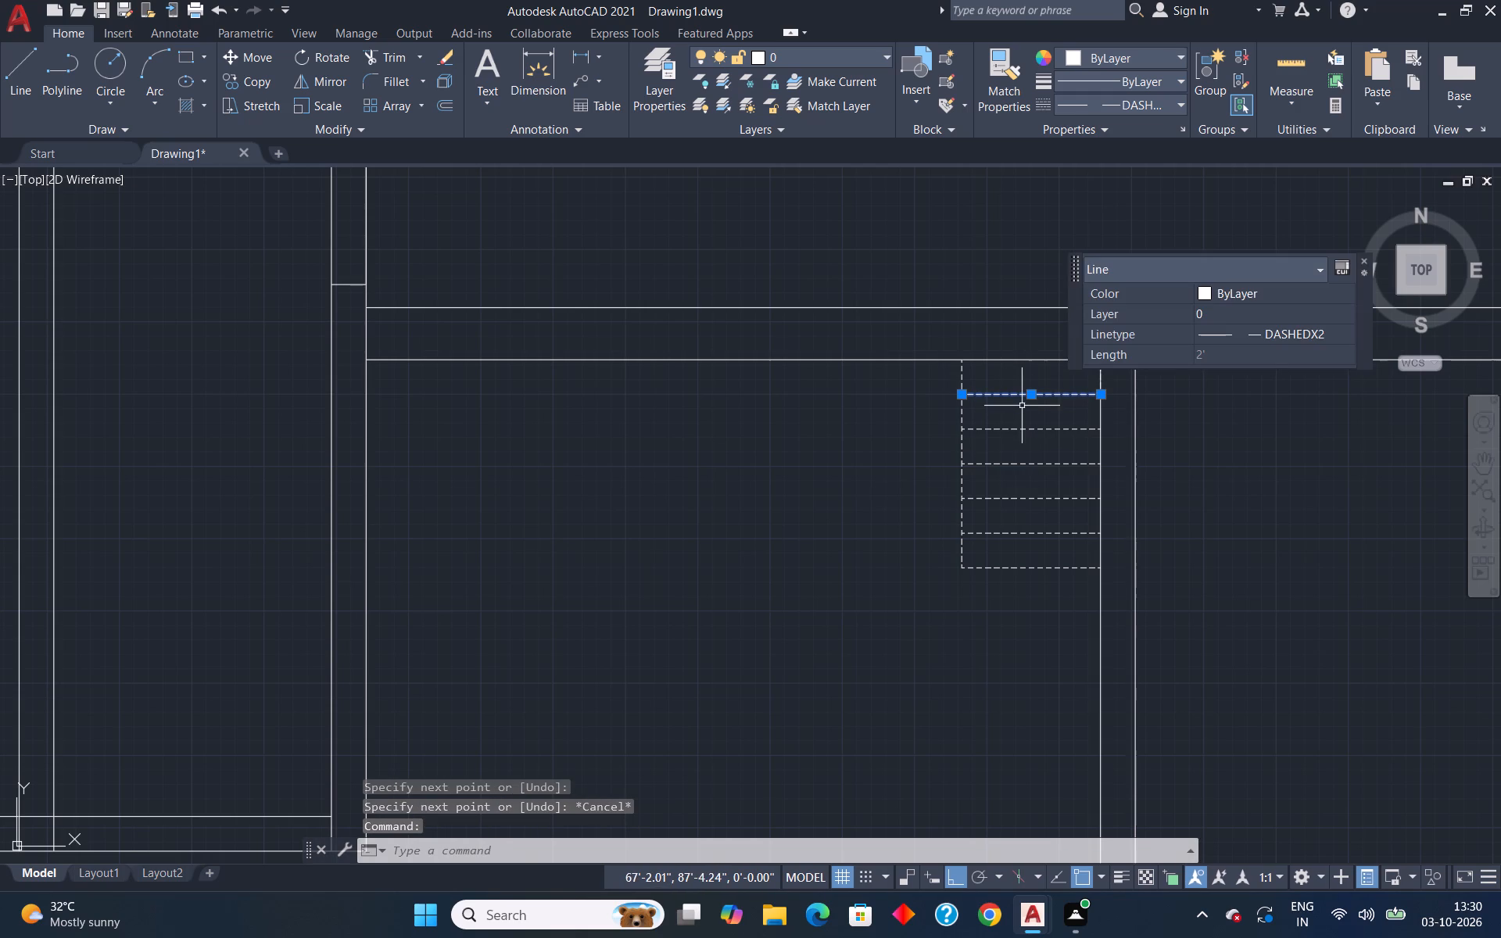
text(co)
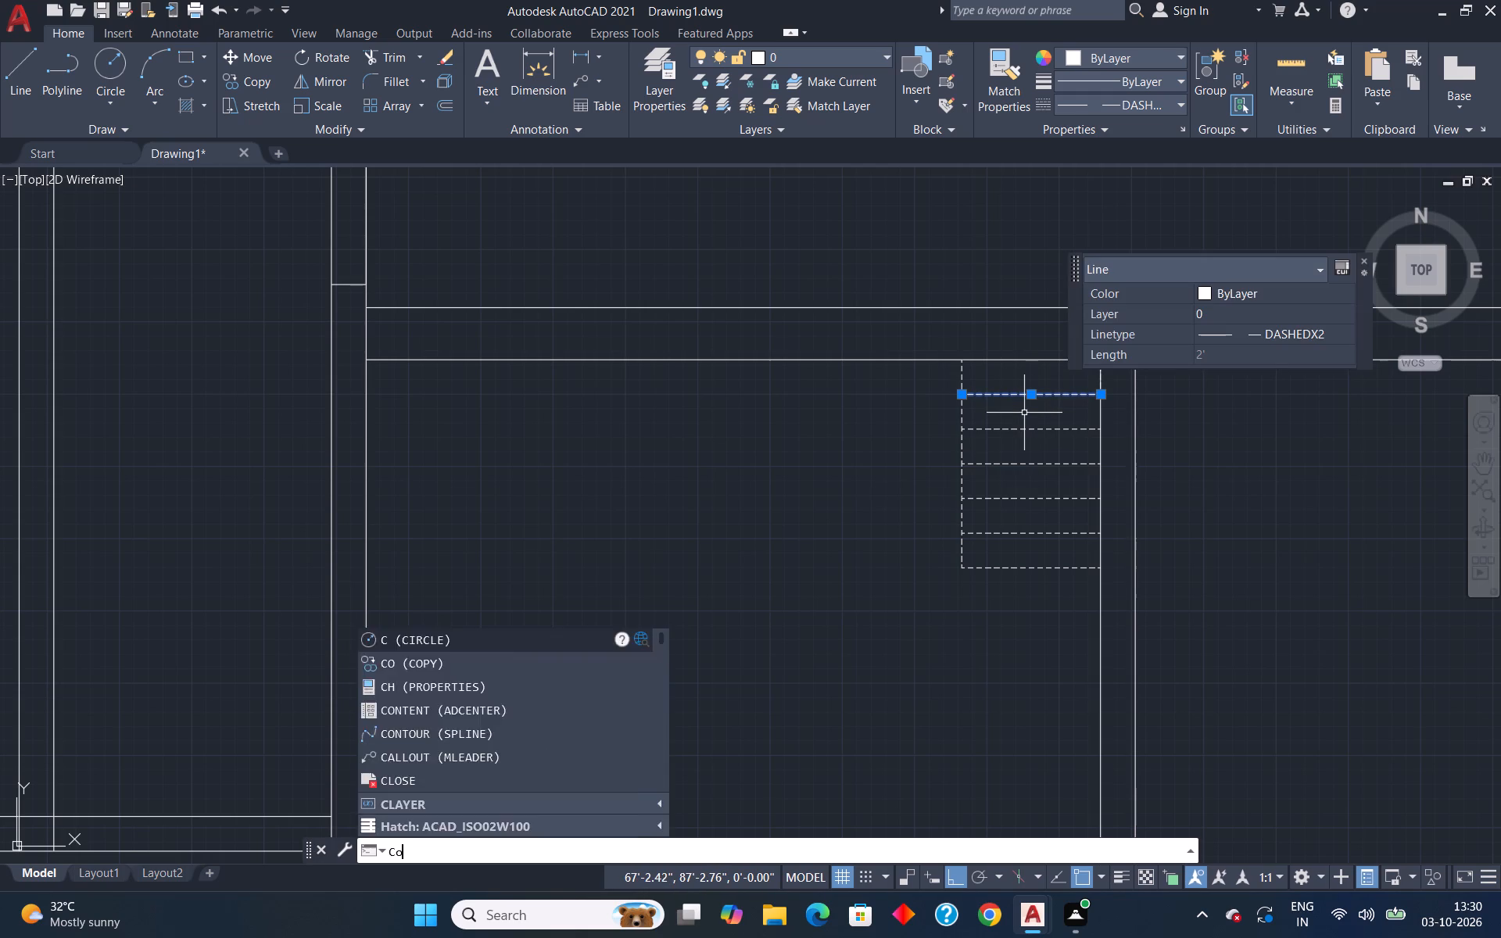
key(Return)
click(959, 396)
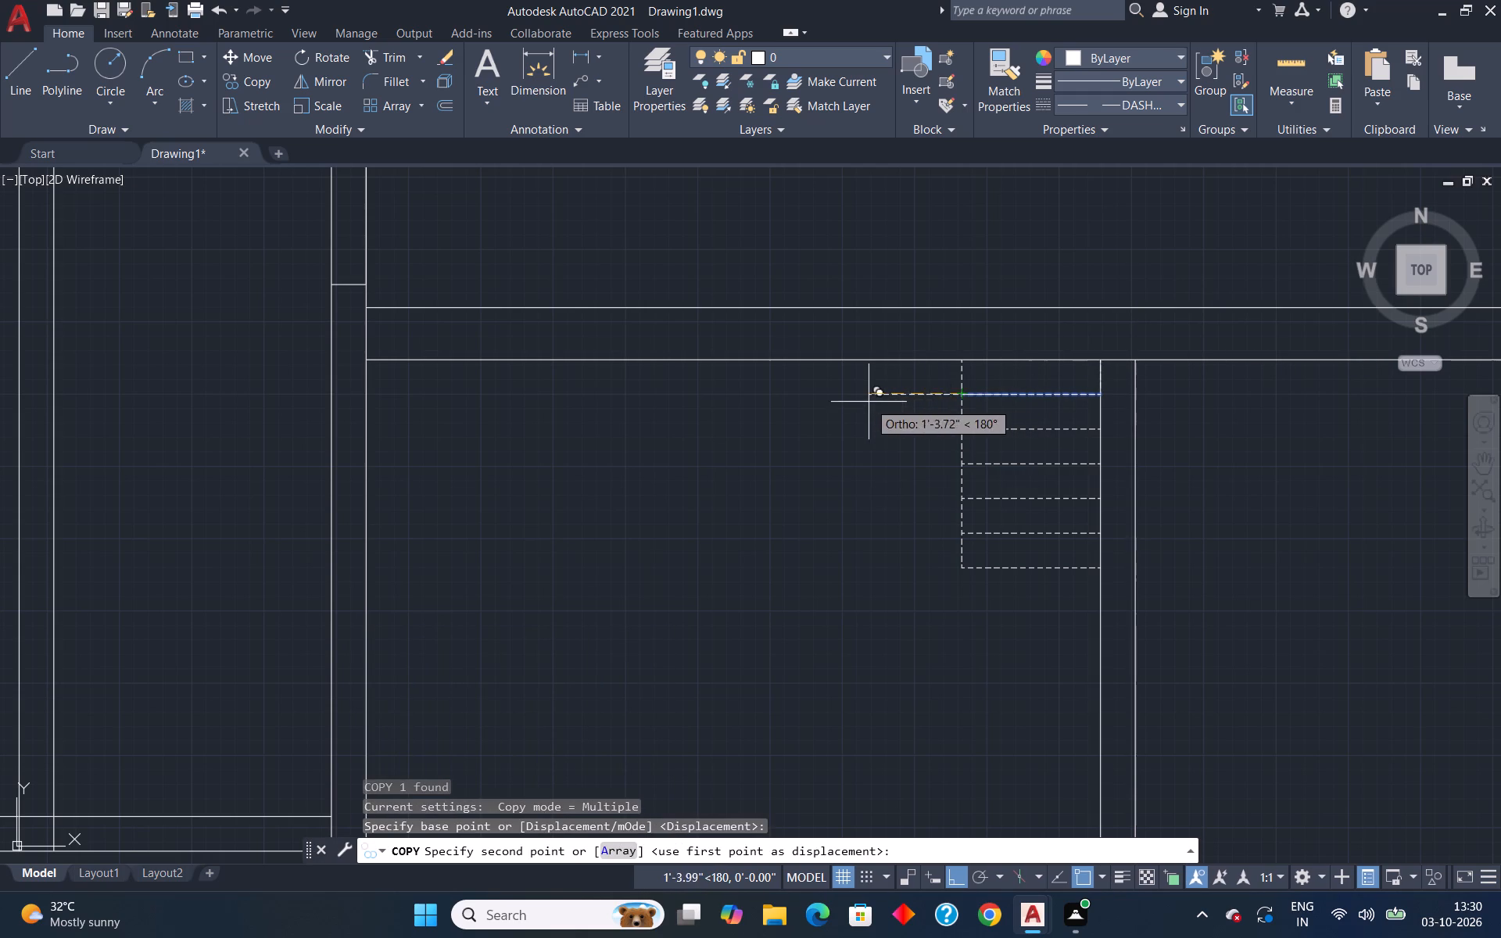
click(822, 403)
key(Escape)
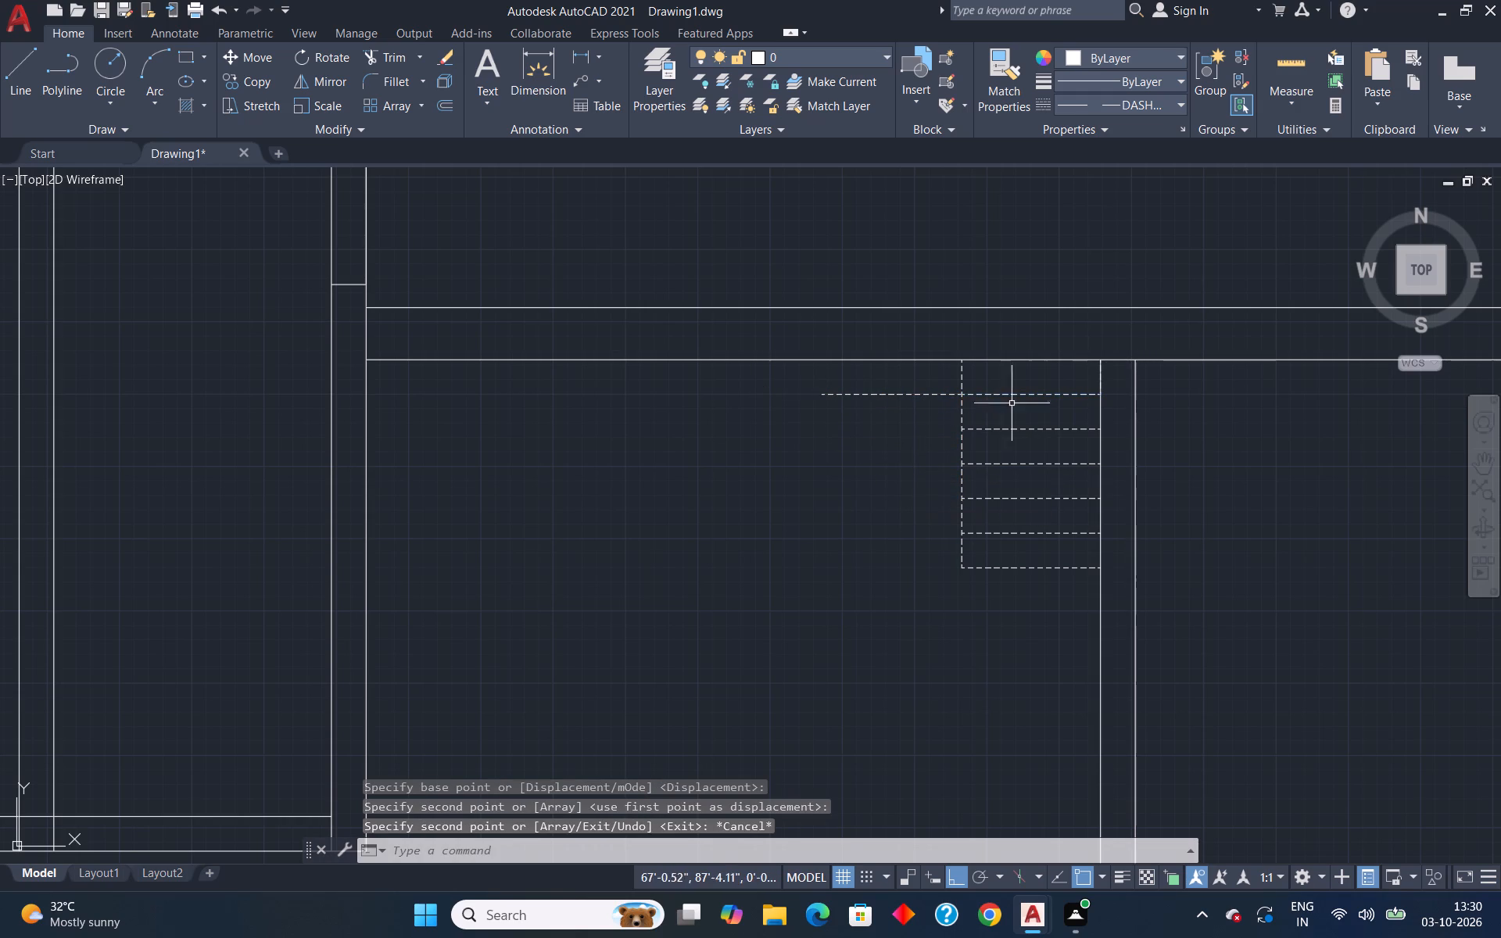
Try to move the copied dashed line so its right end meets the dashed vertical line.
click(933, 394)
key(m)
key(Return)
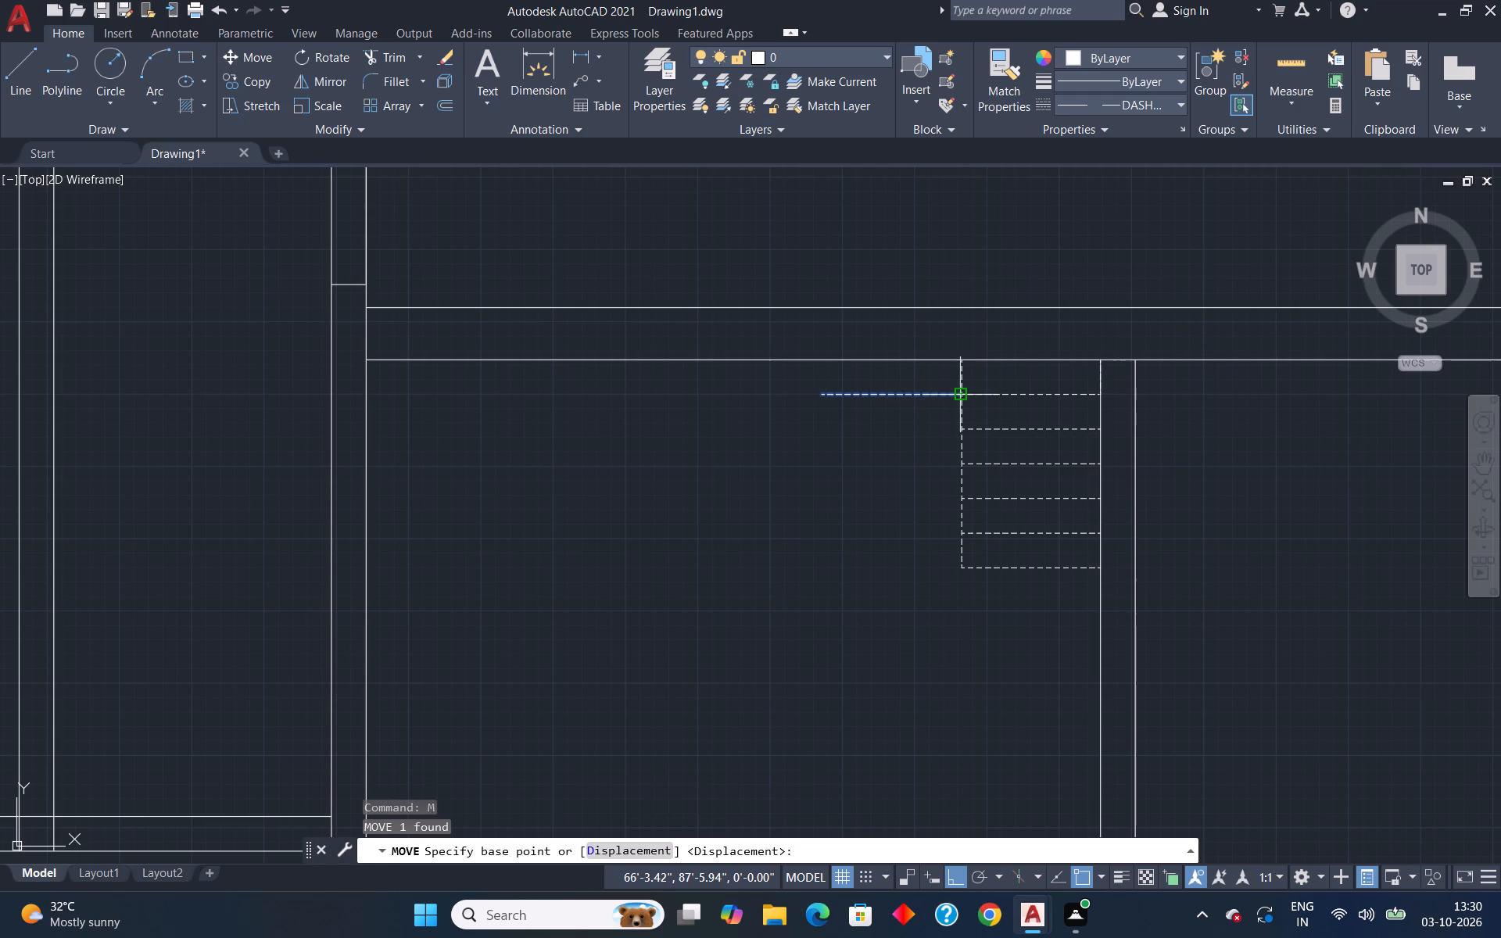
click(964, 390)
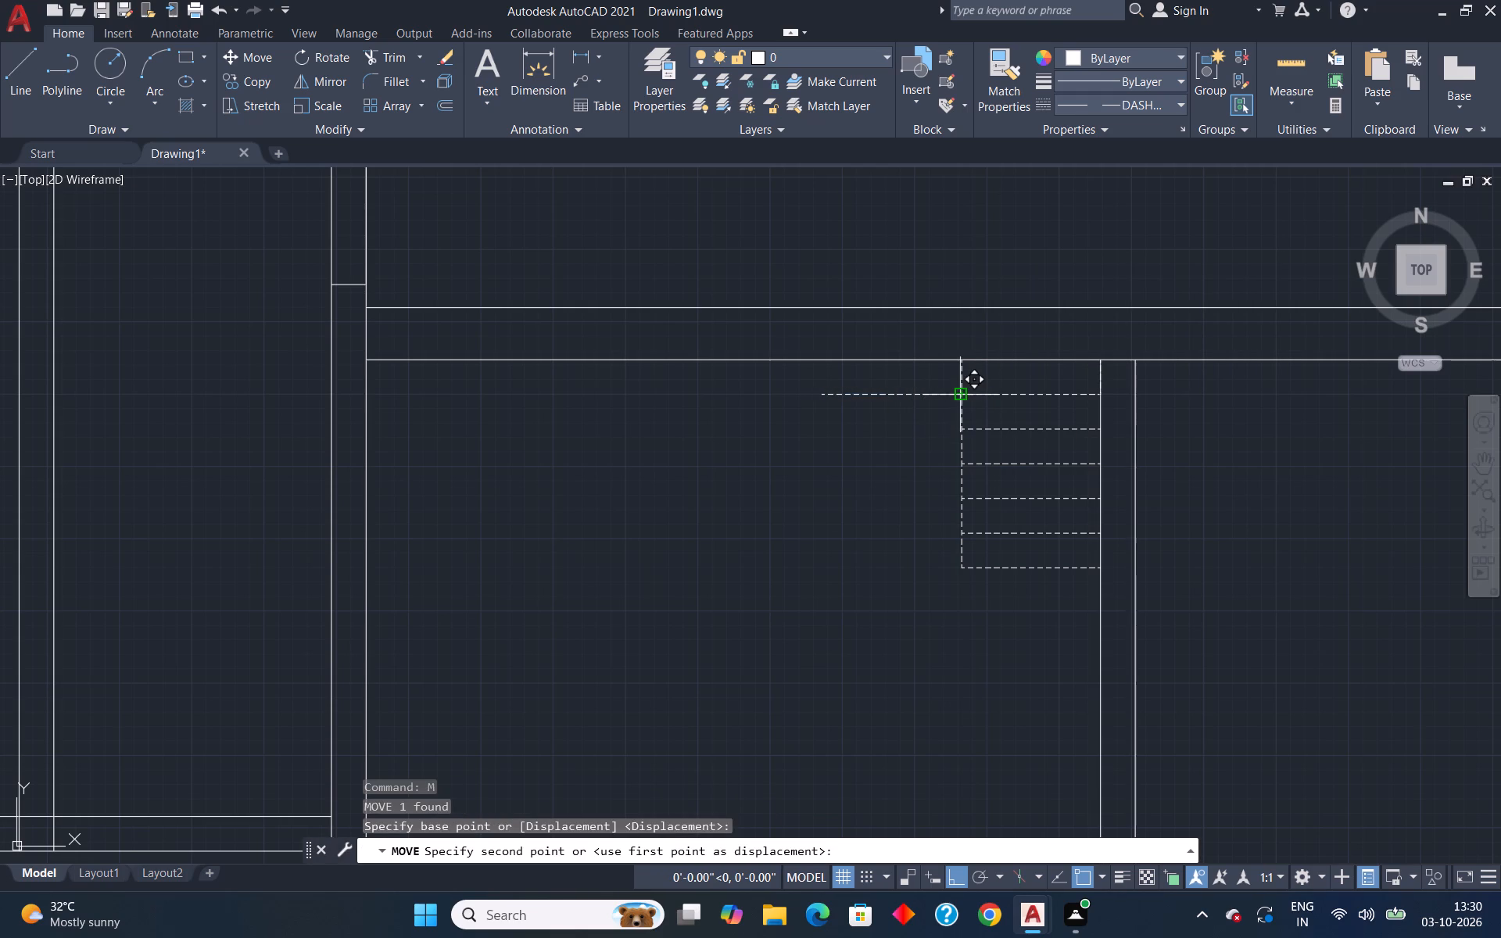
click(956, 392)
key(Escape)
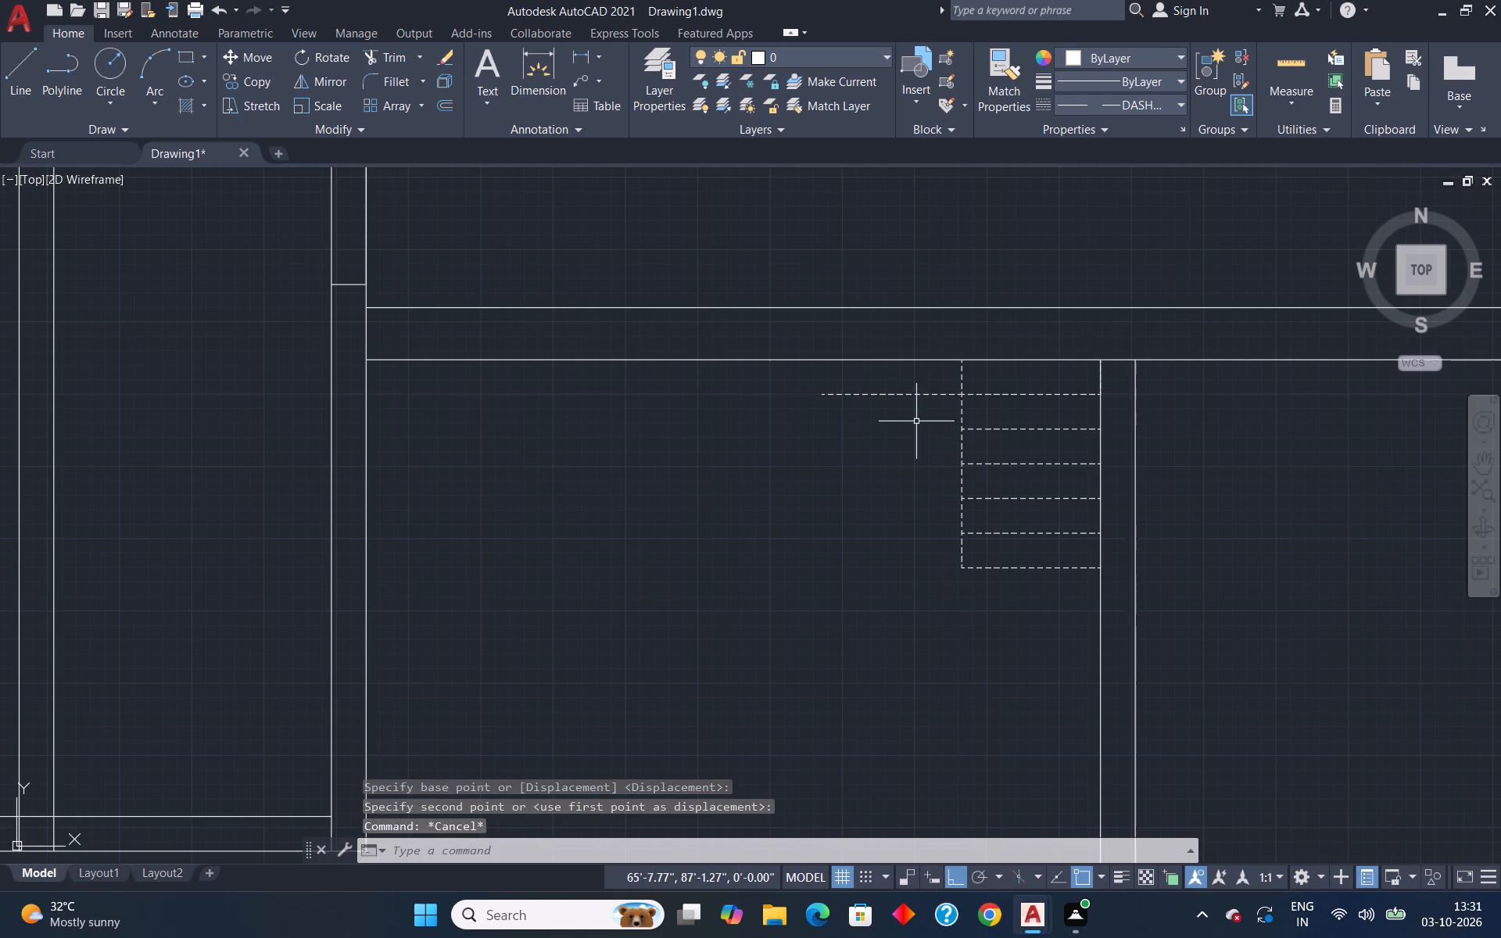
Offset the copied dashed line downward seven times in succession at 6" spacing.
key(o)
key(Return)
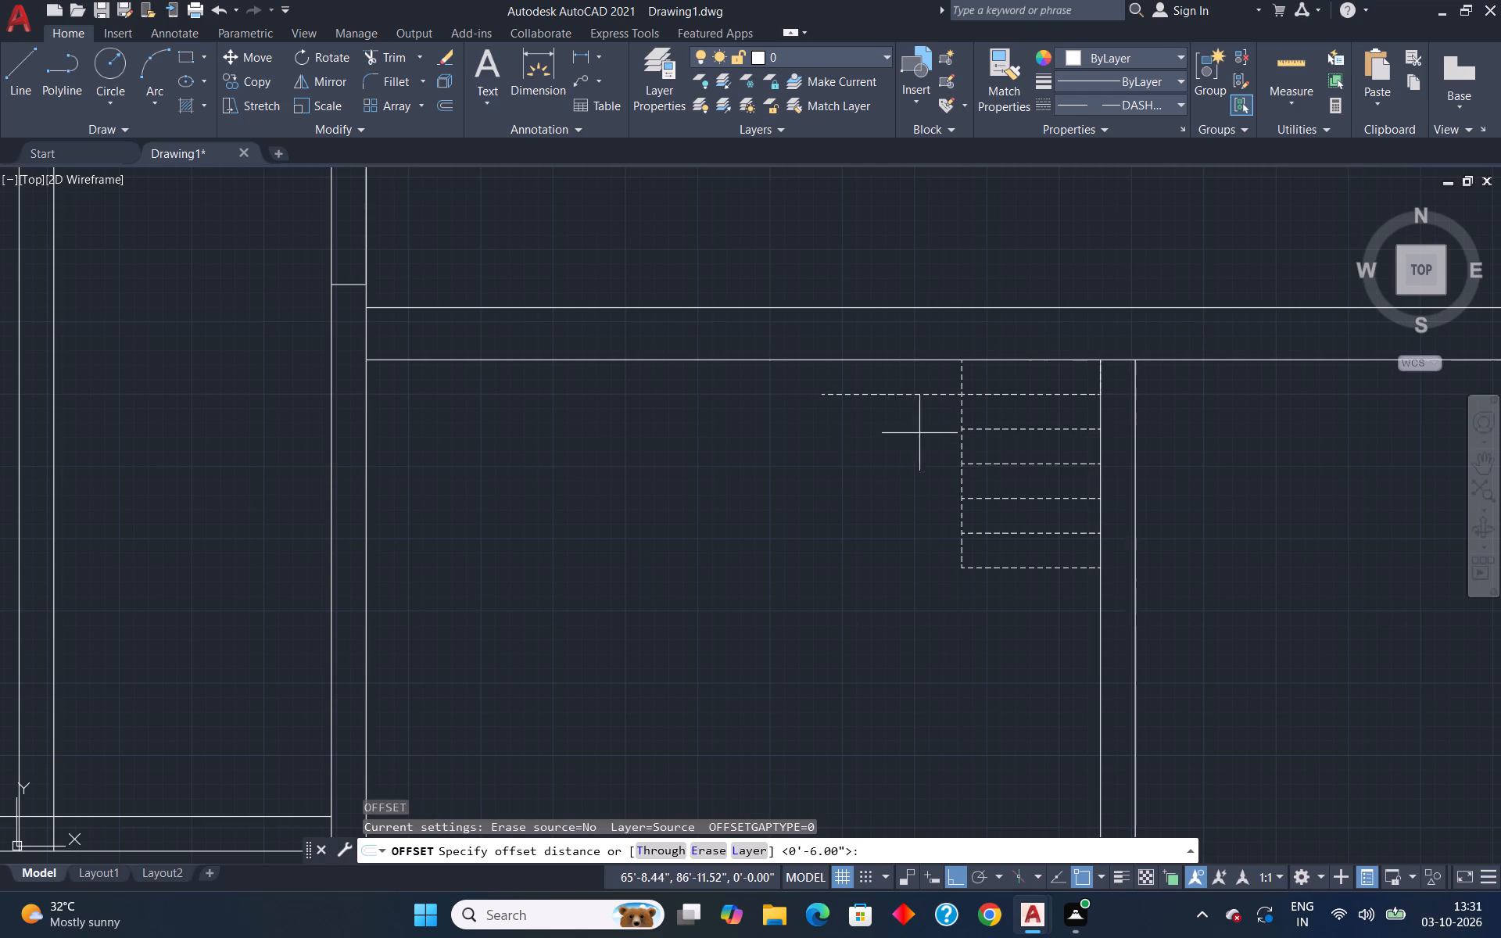
key(Return)
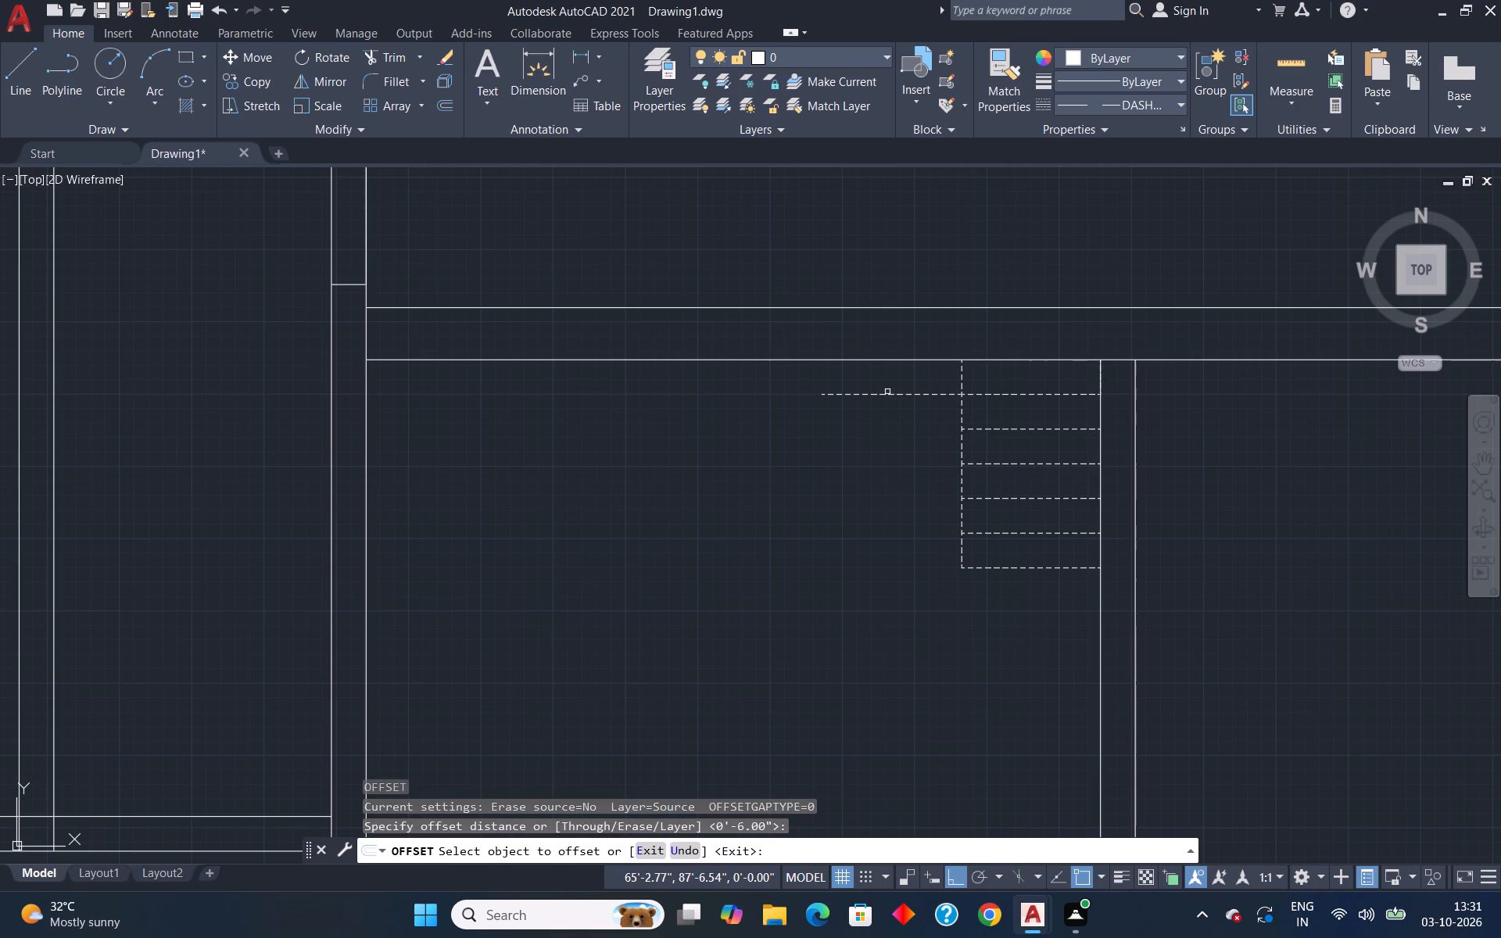
click(887, 392)
click(887, 467)
click(889, 429)
click(880, 478)
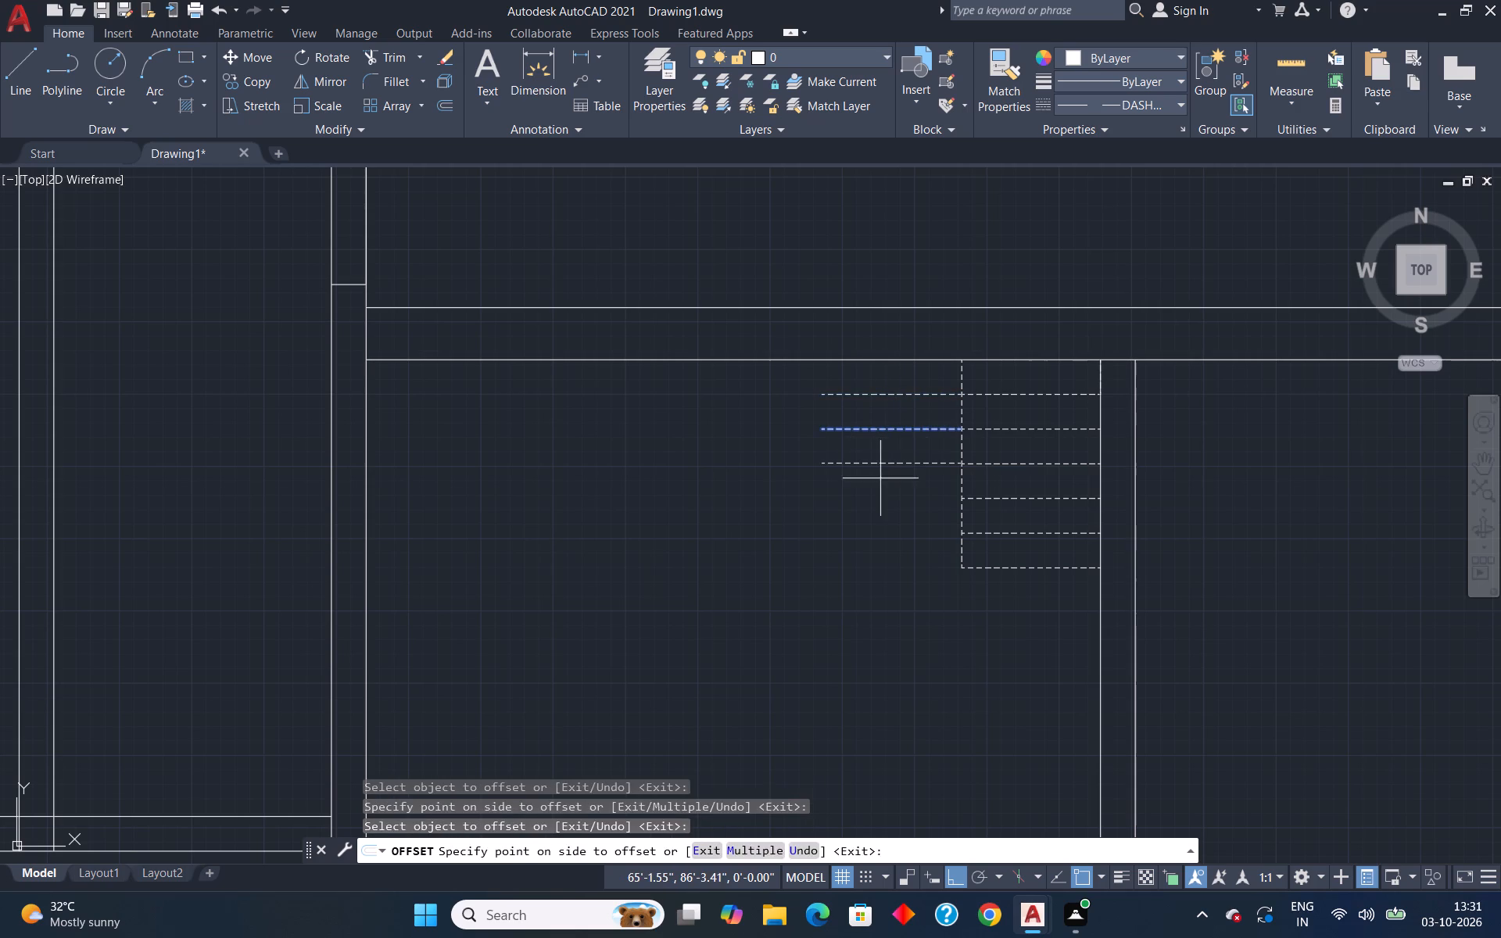
click(887, 462)
click(889, 492)
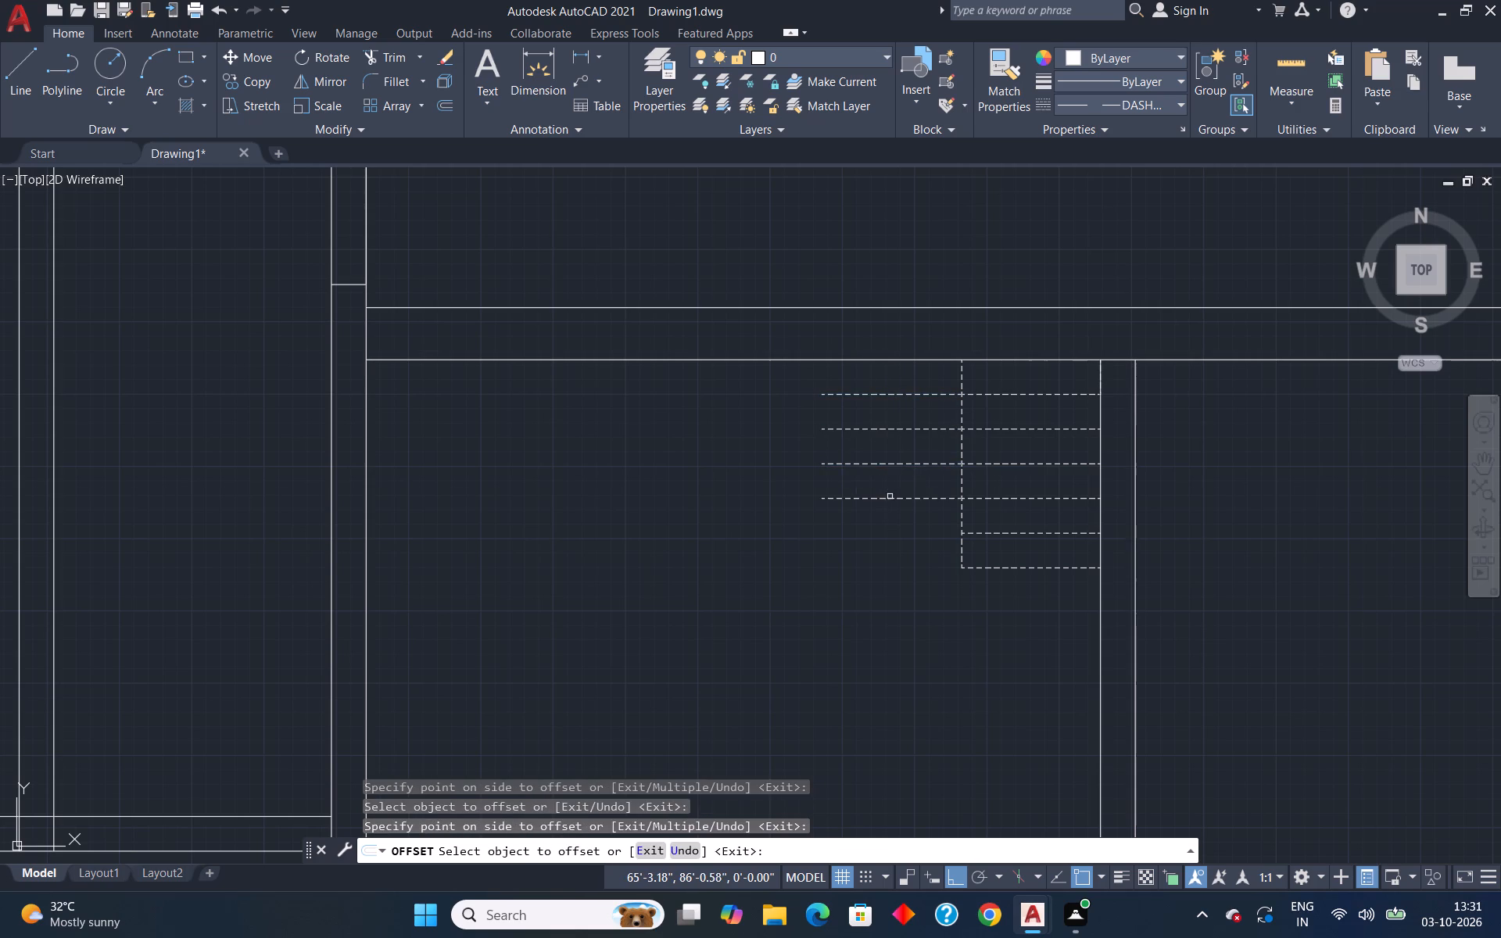
click(890, 497)
click(895, 517)
click(894, 534)
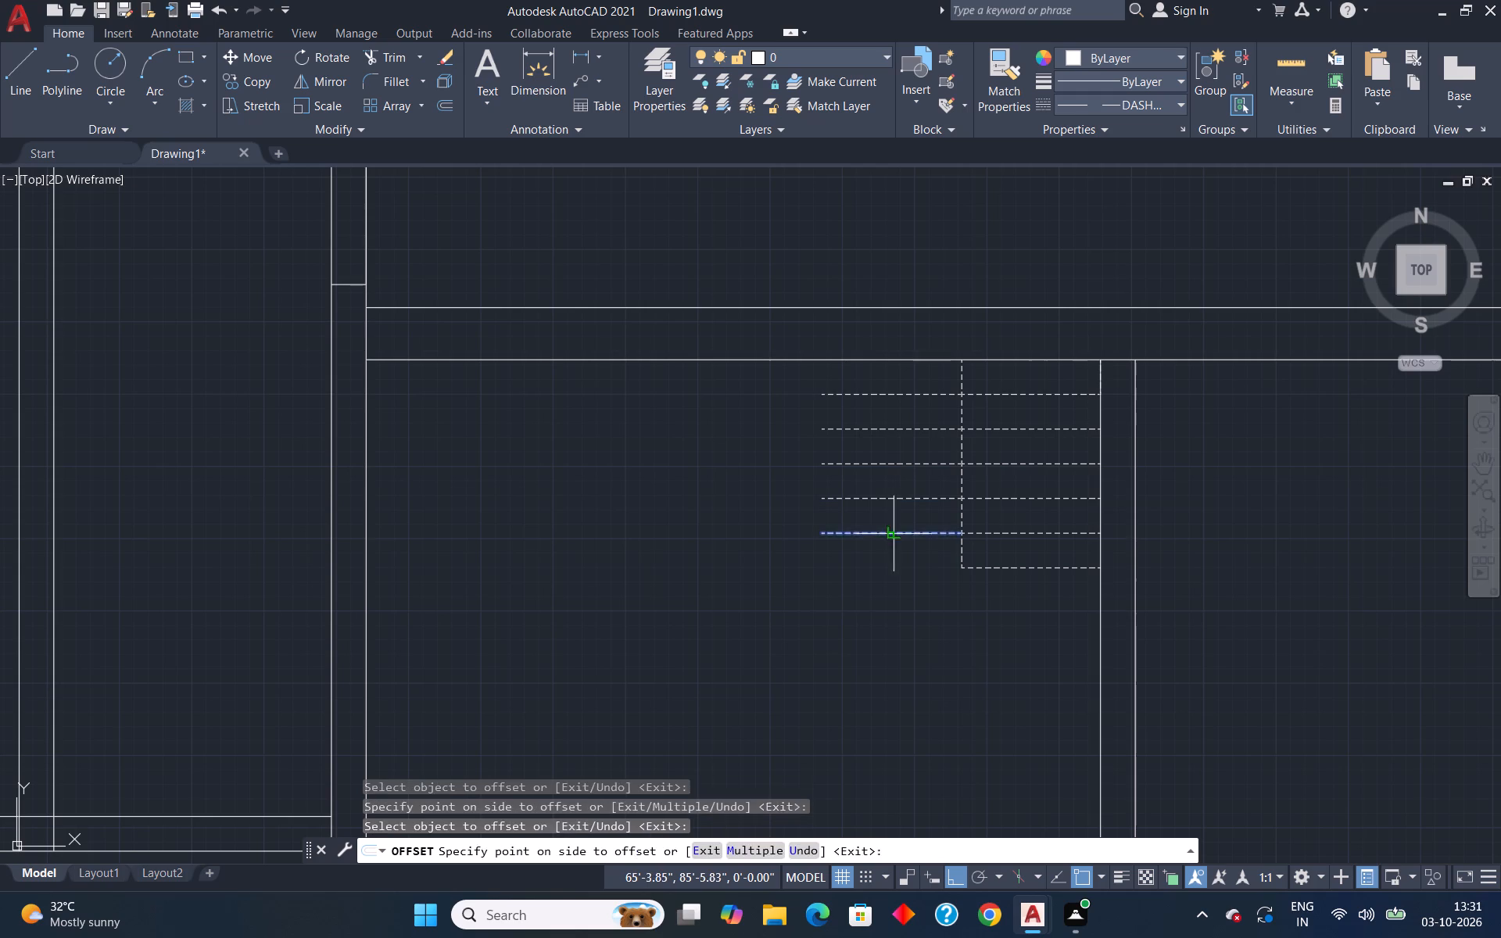
click(890, 567)
click(889, 564)
click(889, 567)
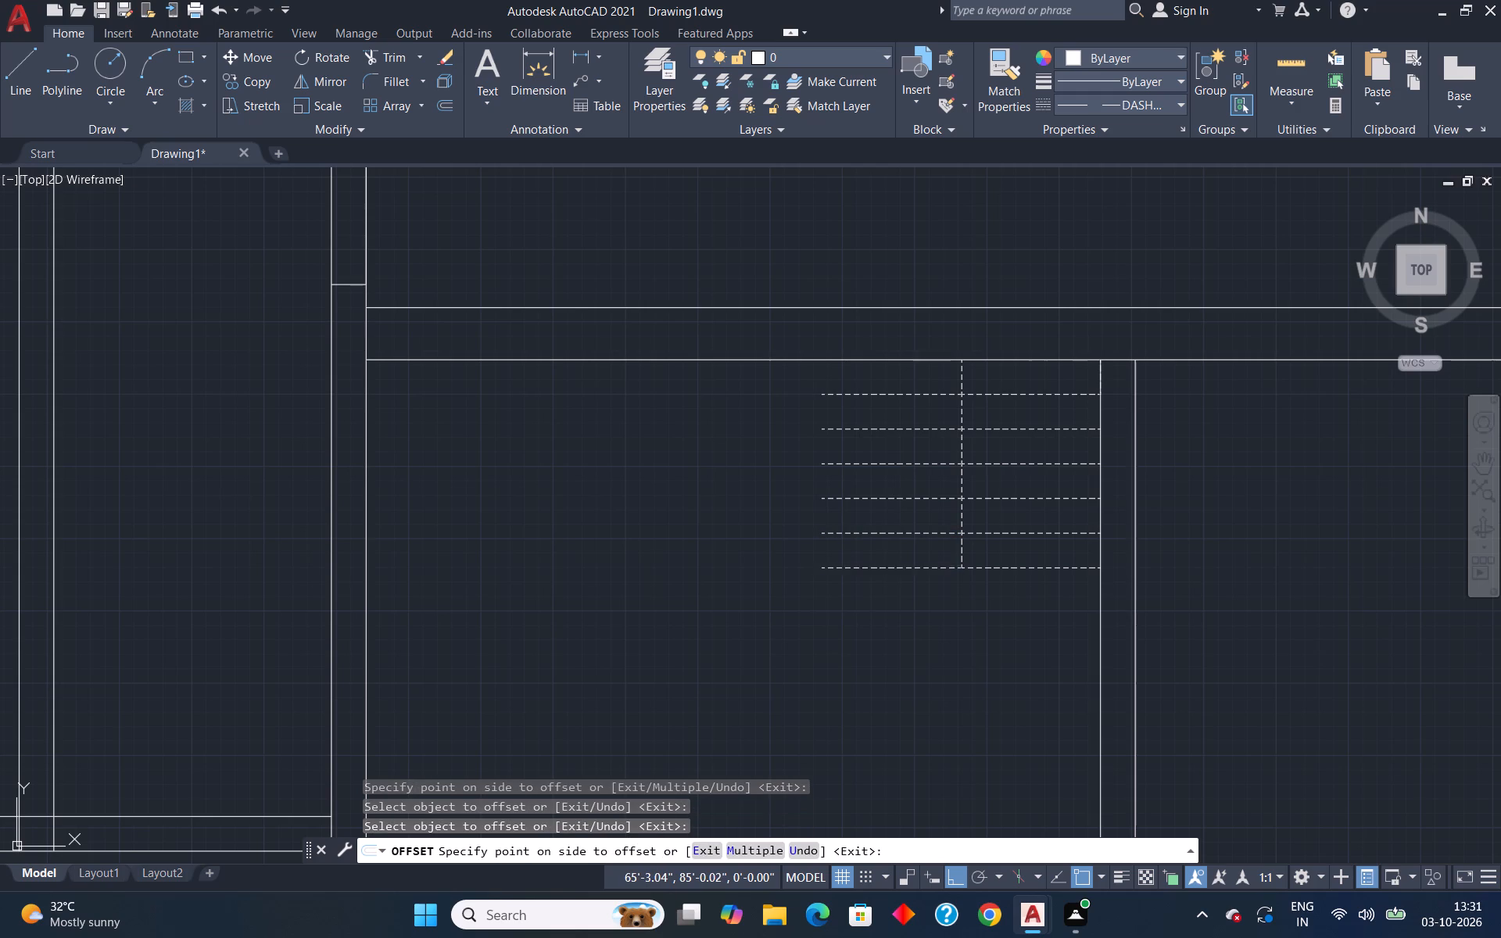
click(894, 615)
drag(894, 600, 889, 620)
click(883, 650)
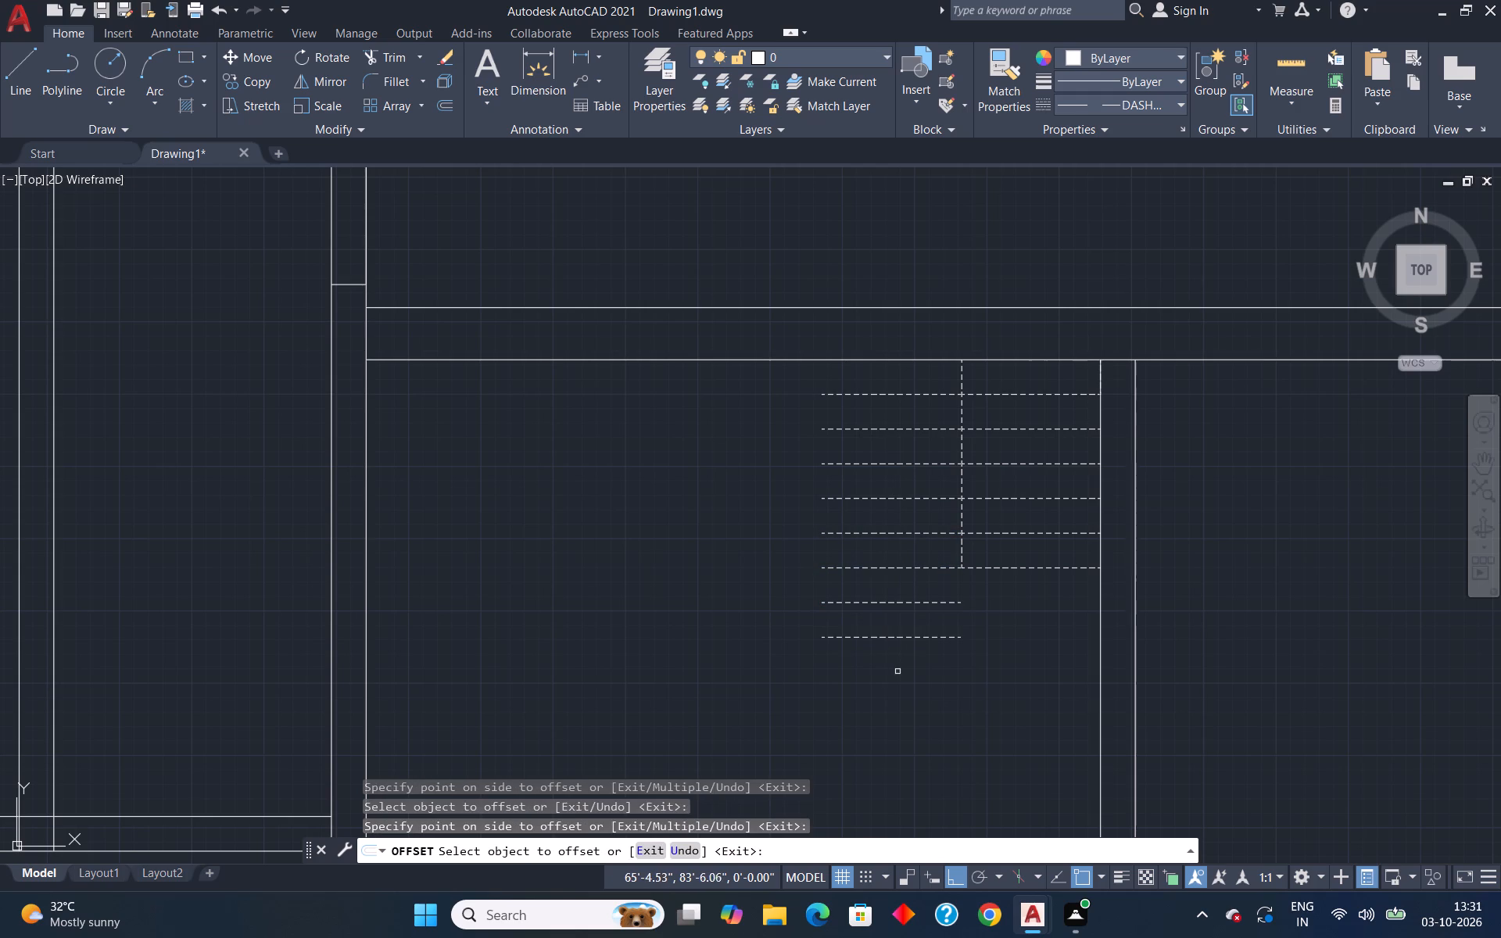
key(Escape)
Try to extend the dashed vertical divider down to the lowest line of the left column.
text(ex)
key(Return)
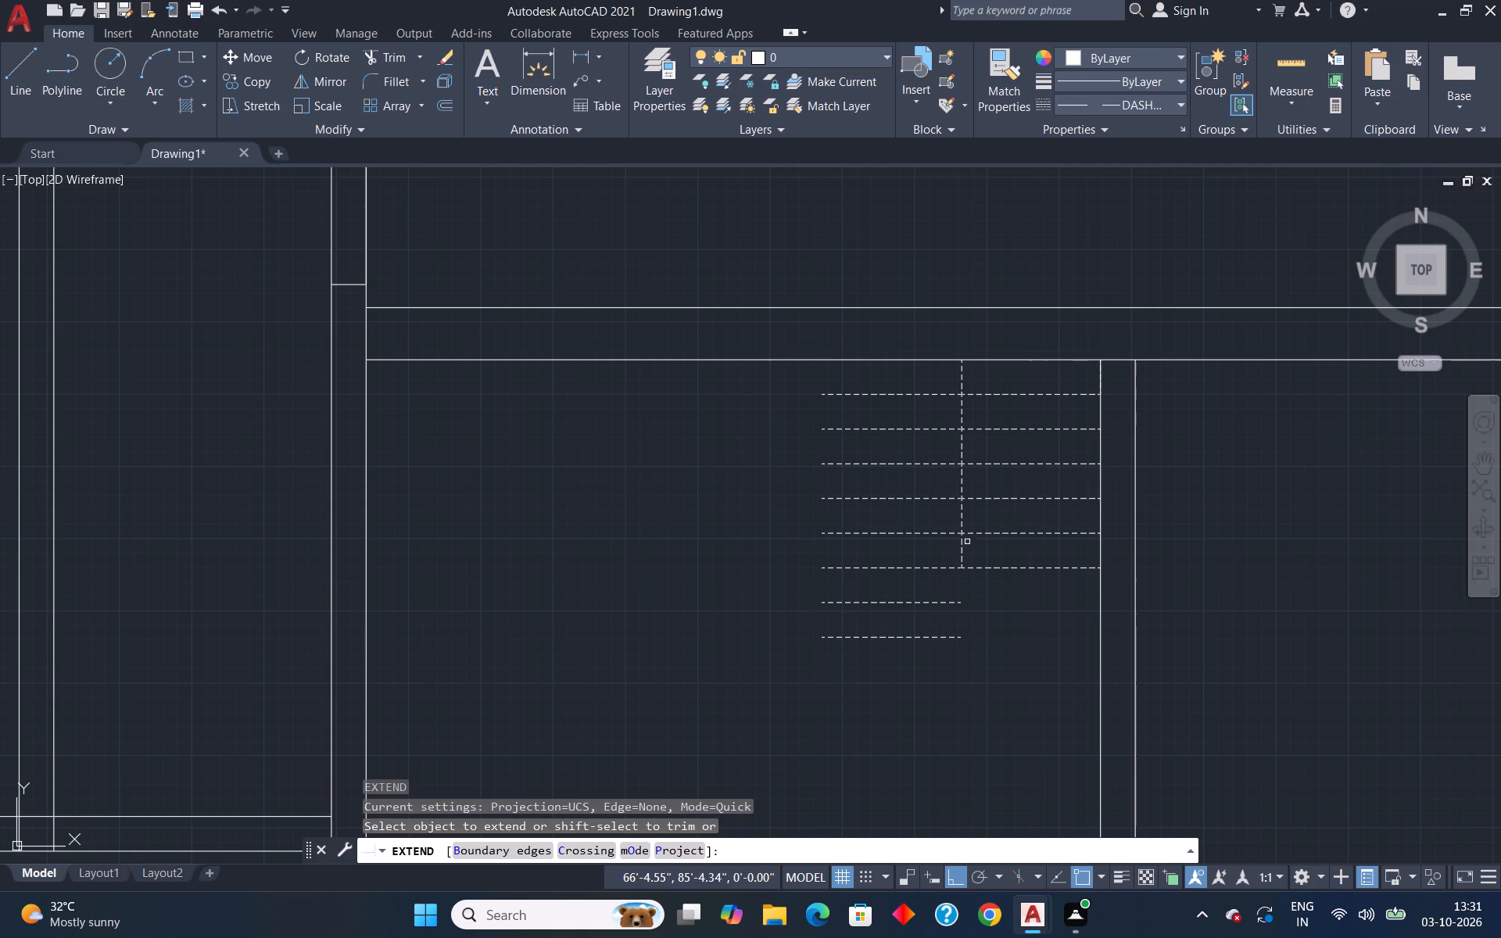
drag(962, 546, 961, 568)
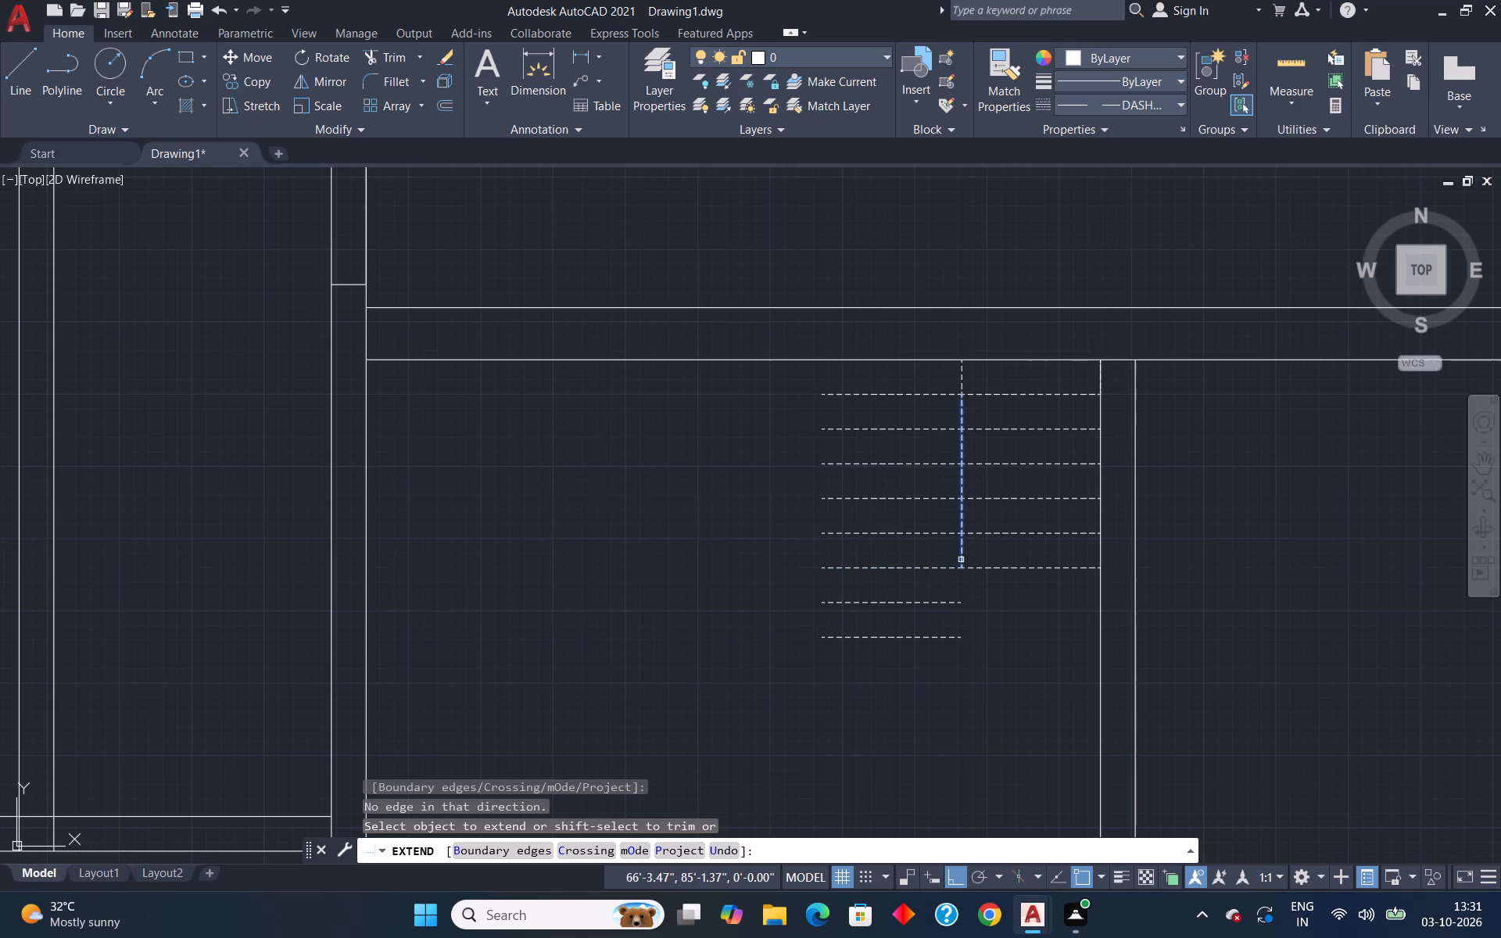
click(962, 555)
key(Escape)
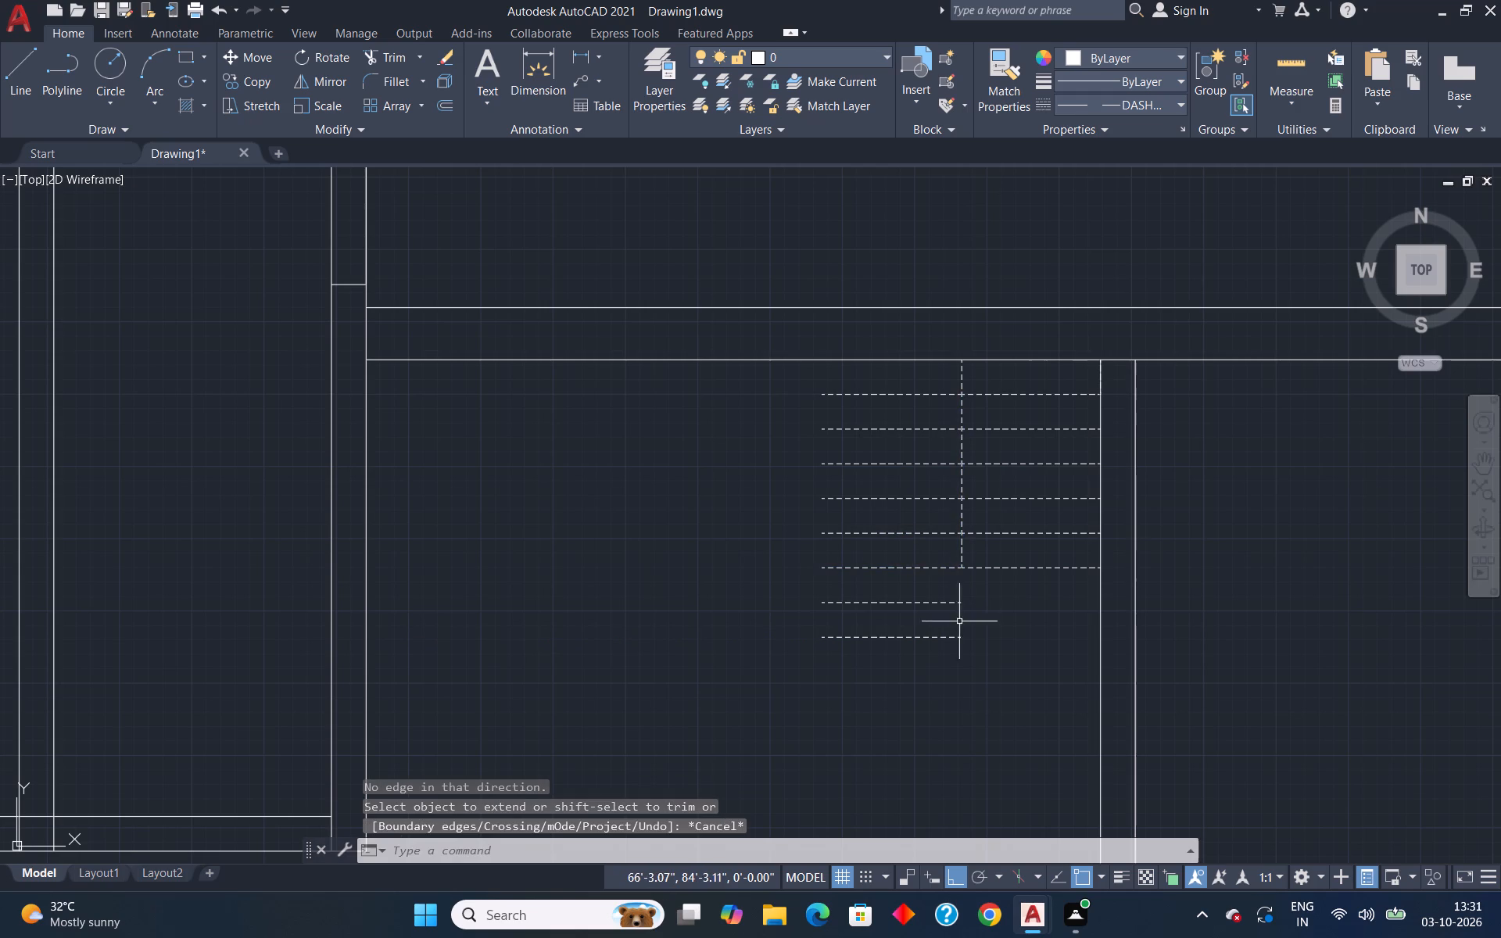
Draw a vertical line from the divider's lower end down to the right end of the lowest dashed line.
key(l)
key(Return)
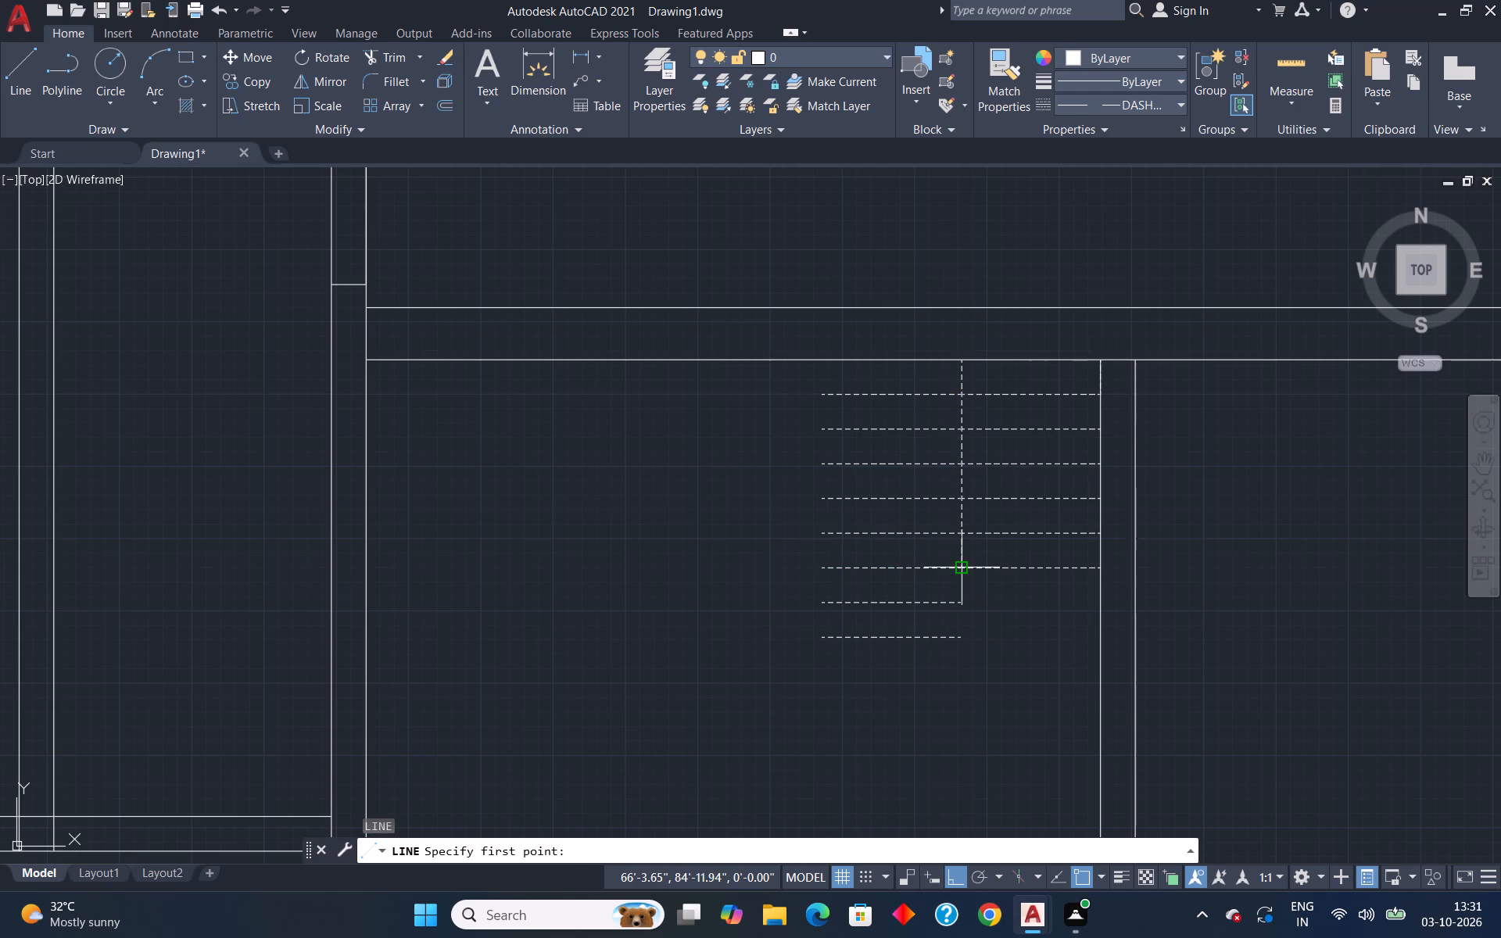
click(959, 560)
click(961, 647)
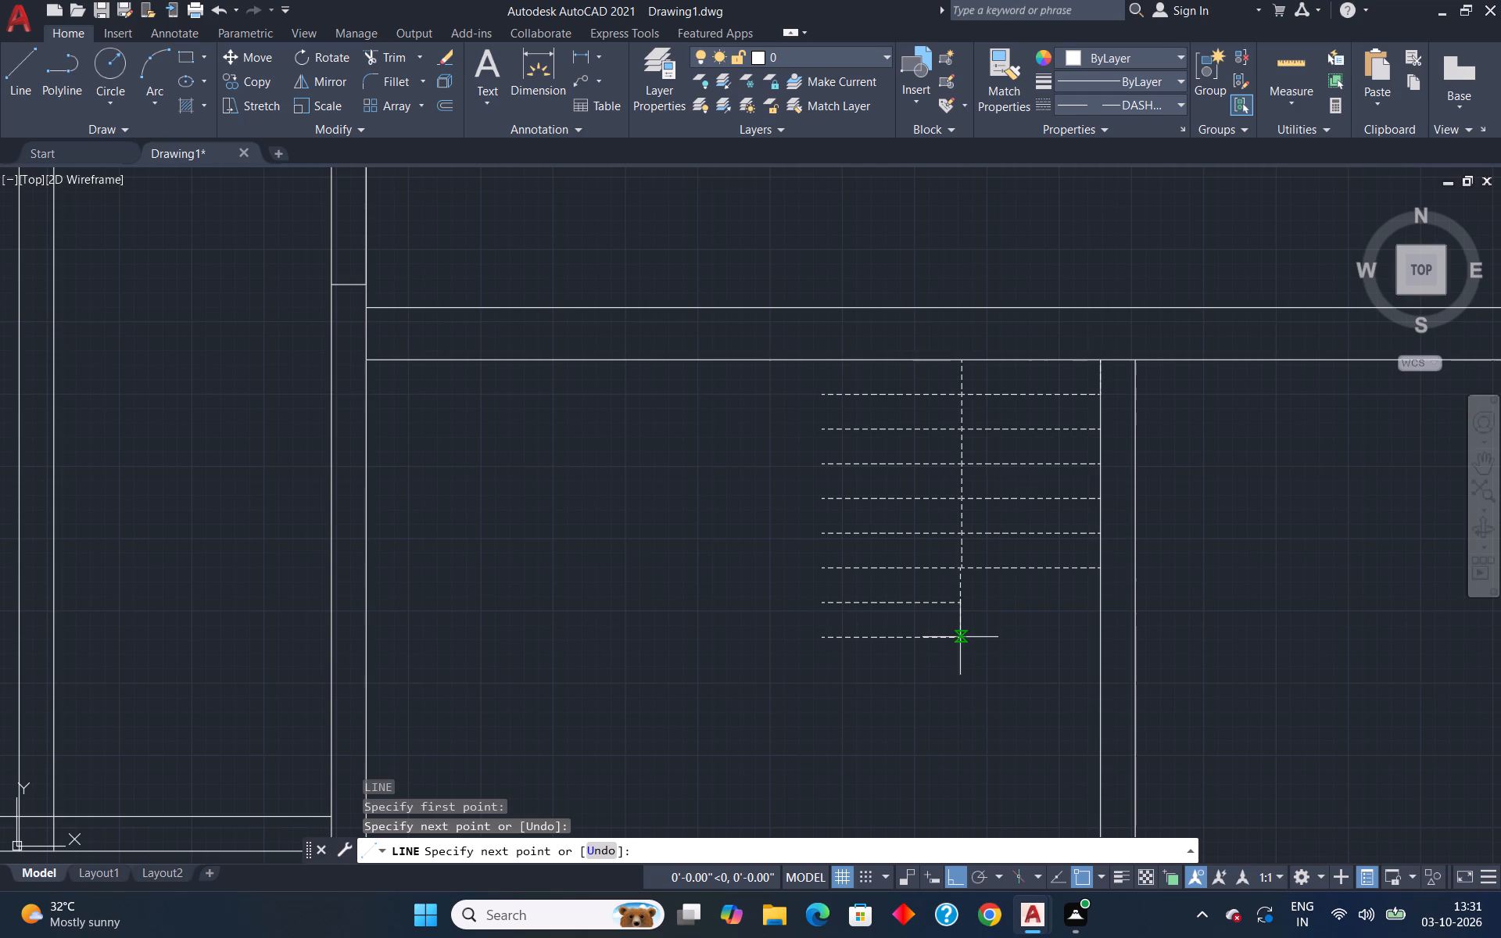
key(Escape)
Draw a 4' vertical line from the lowest dashed line's left end up to the top wall's inner face.
key(space)
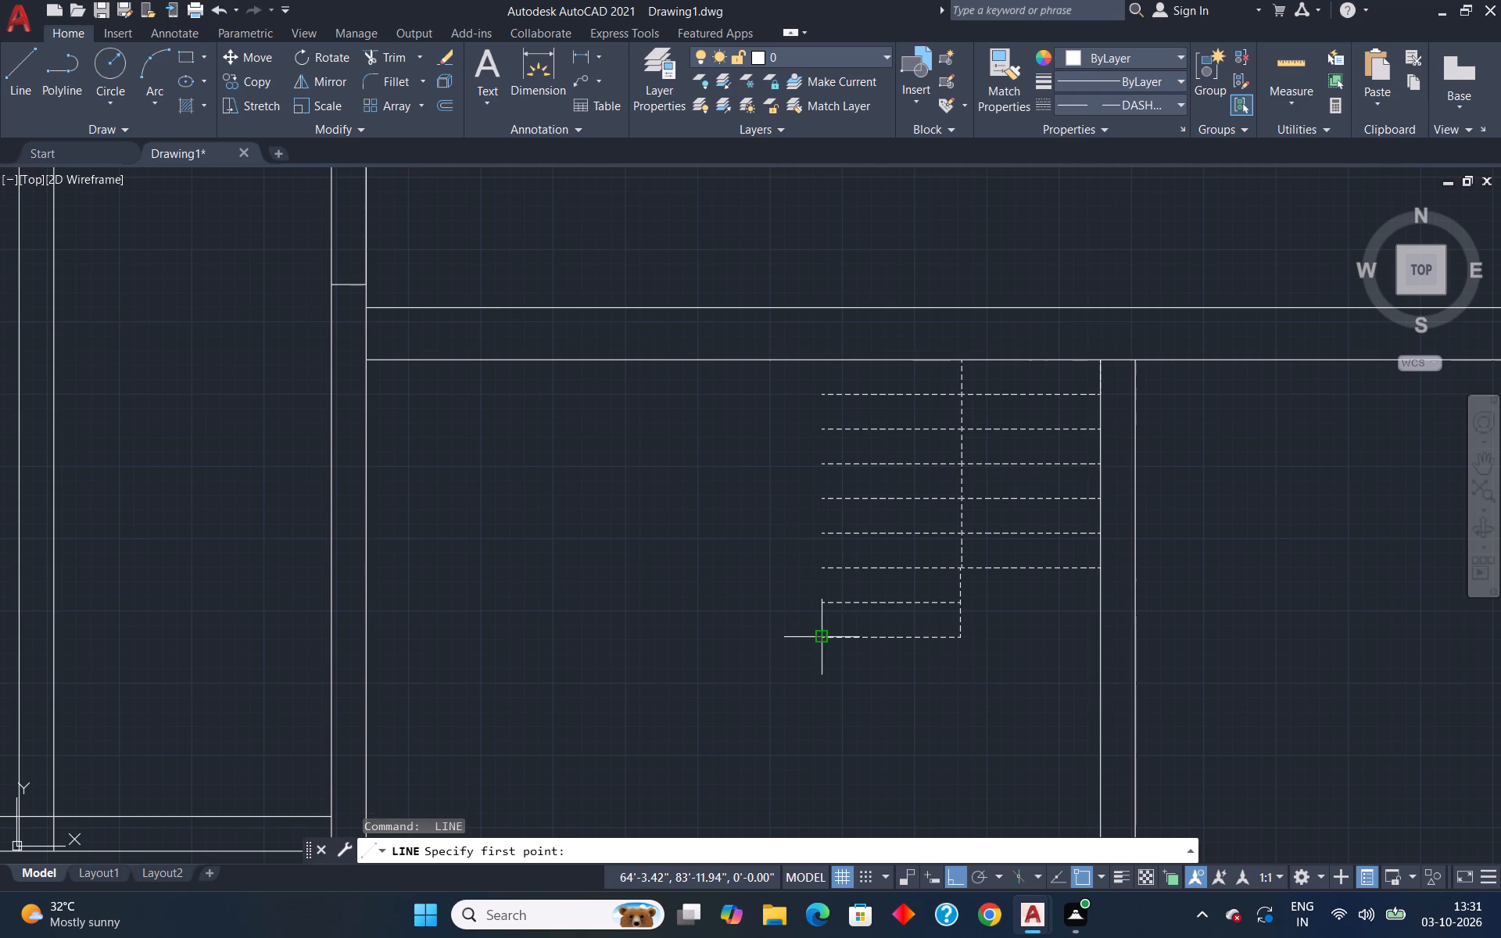
click(820, 639)
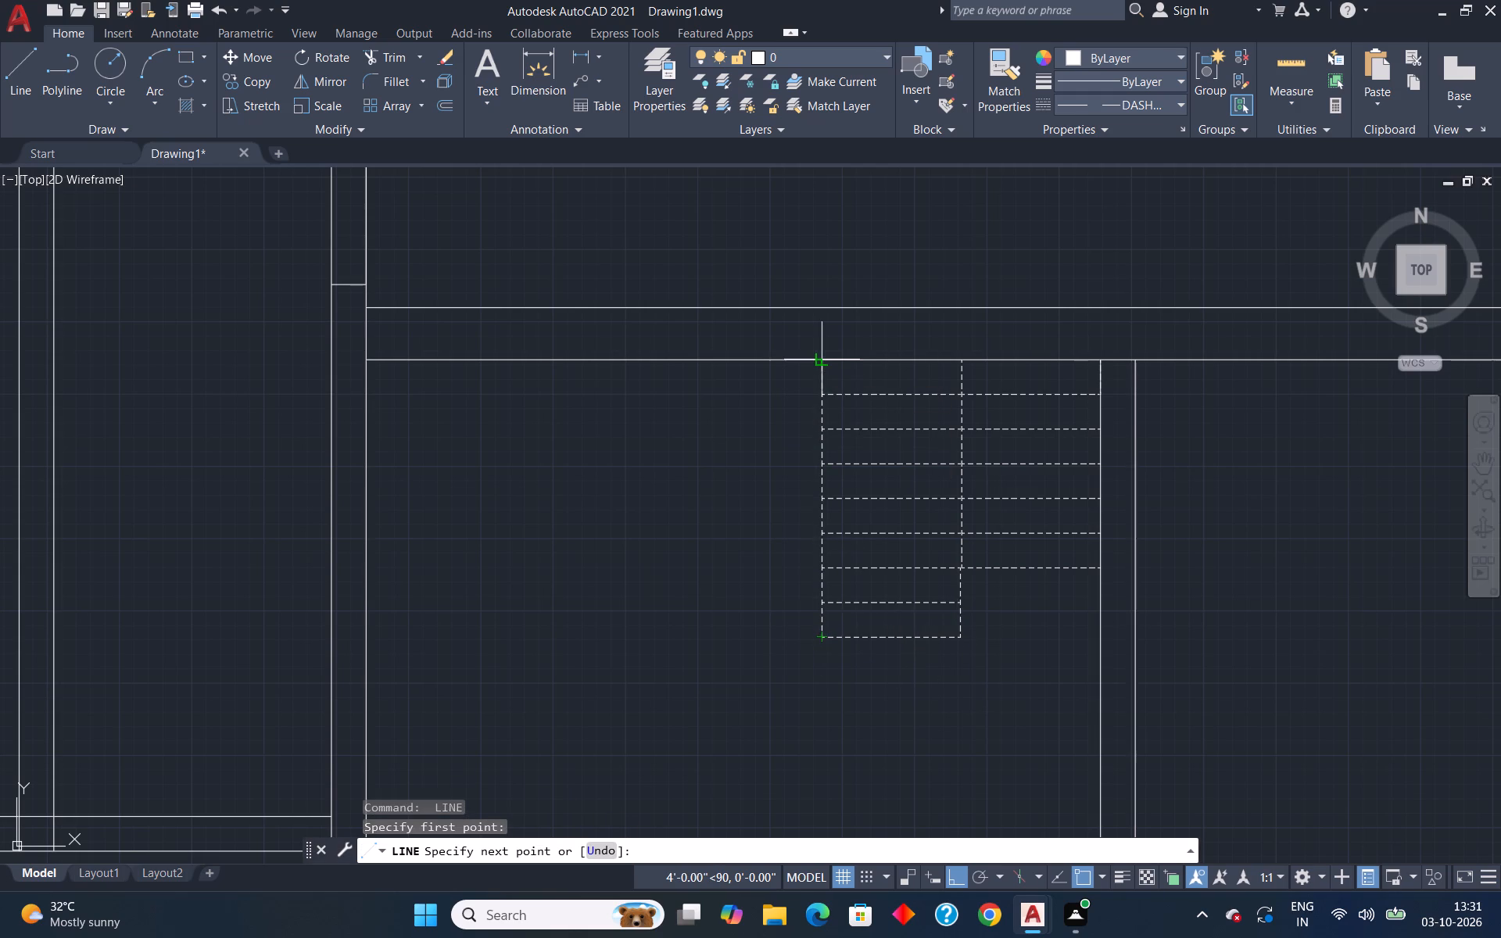
click(816, 360)
key(Escape)
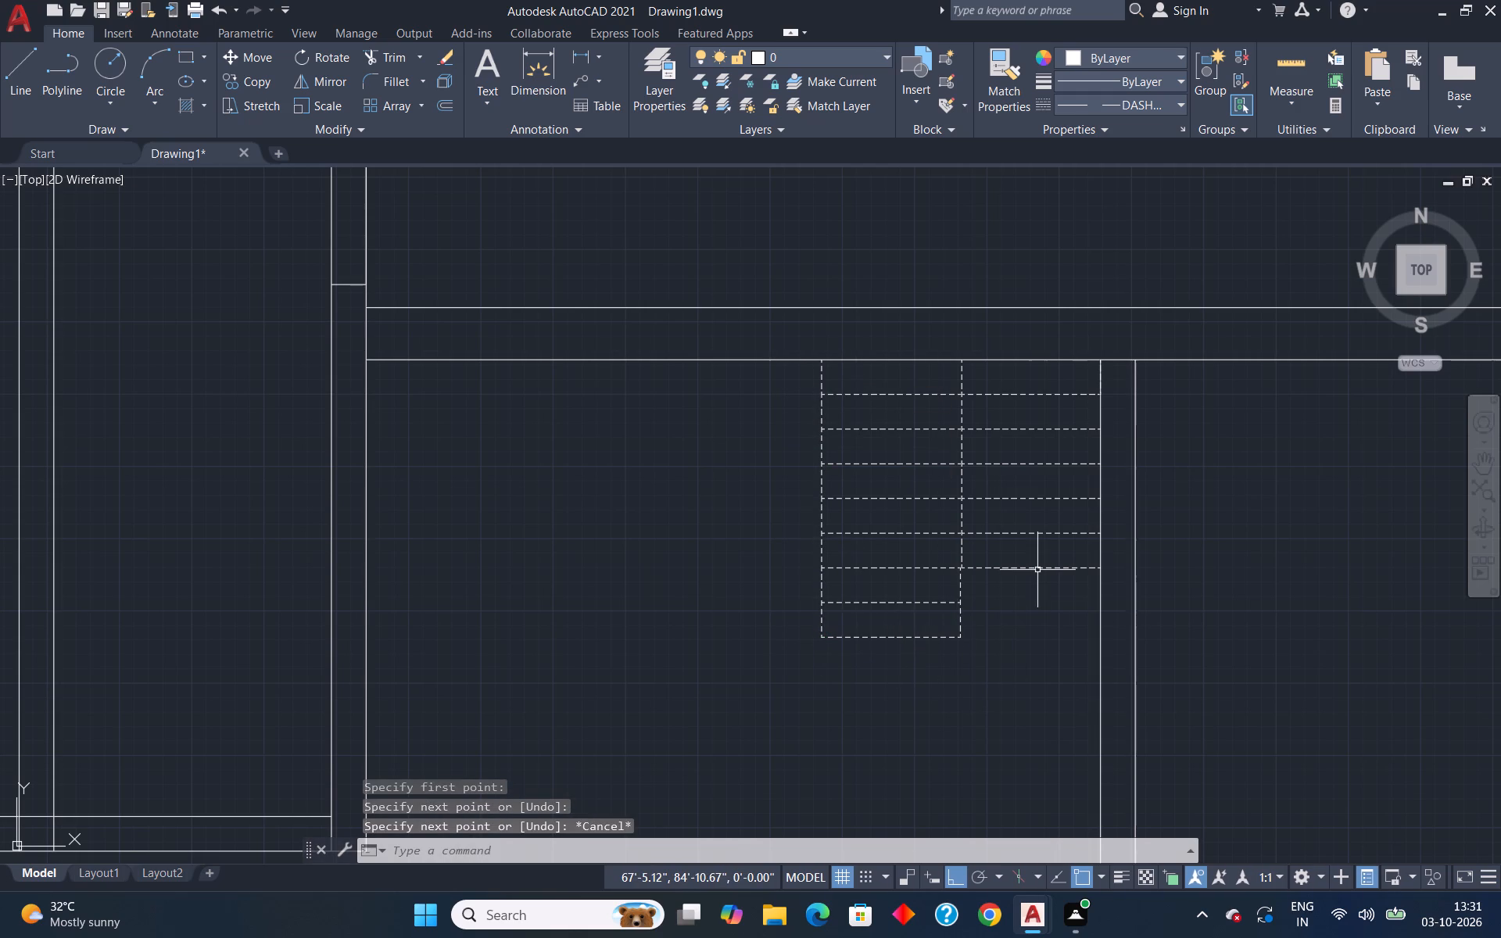
Trim away the lowest dashed line of the right column, beside the partition.
text(tr)
key(Return)
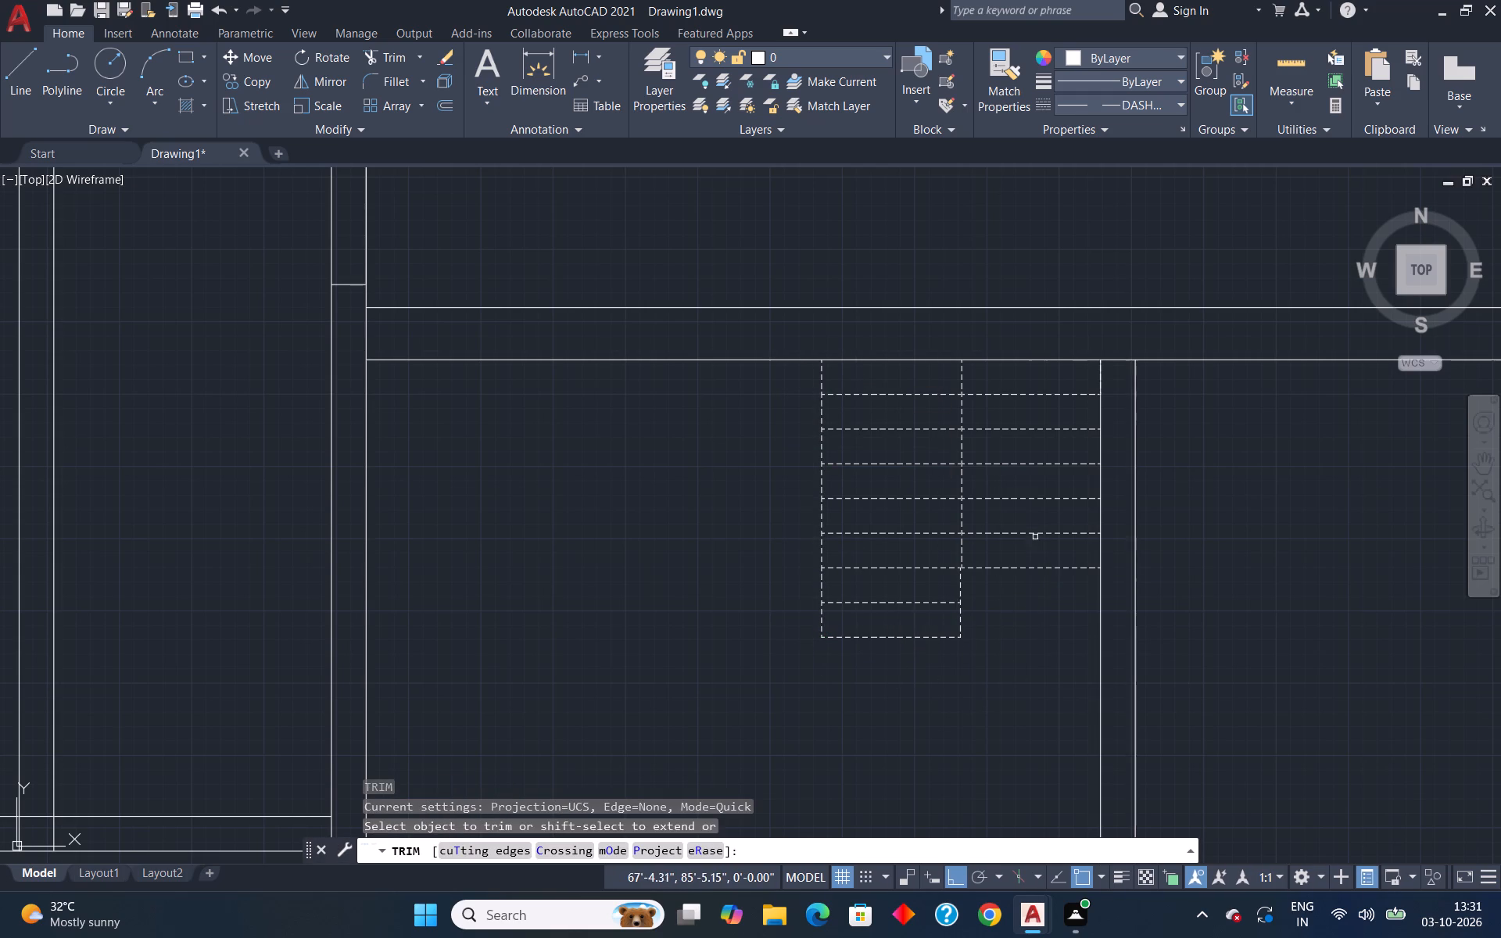
drag(1025, 563, 1025, 629)
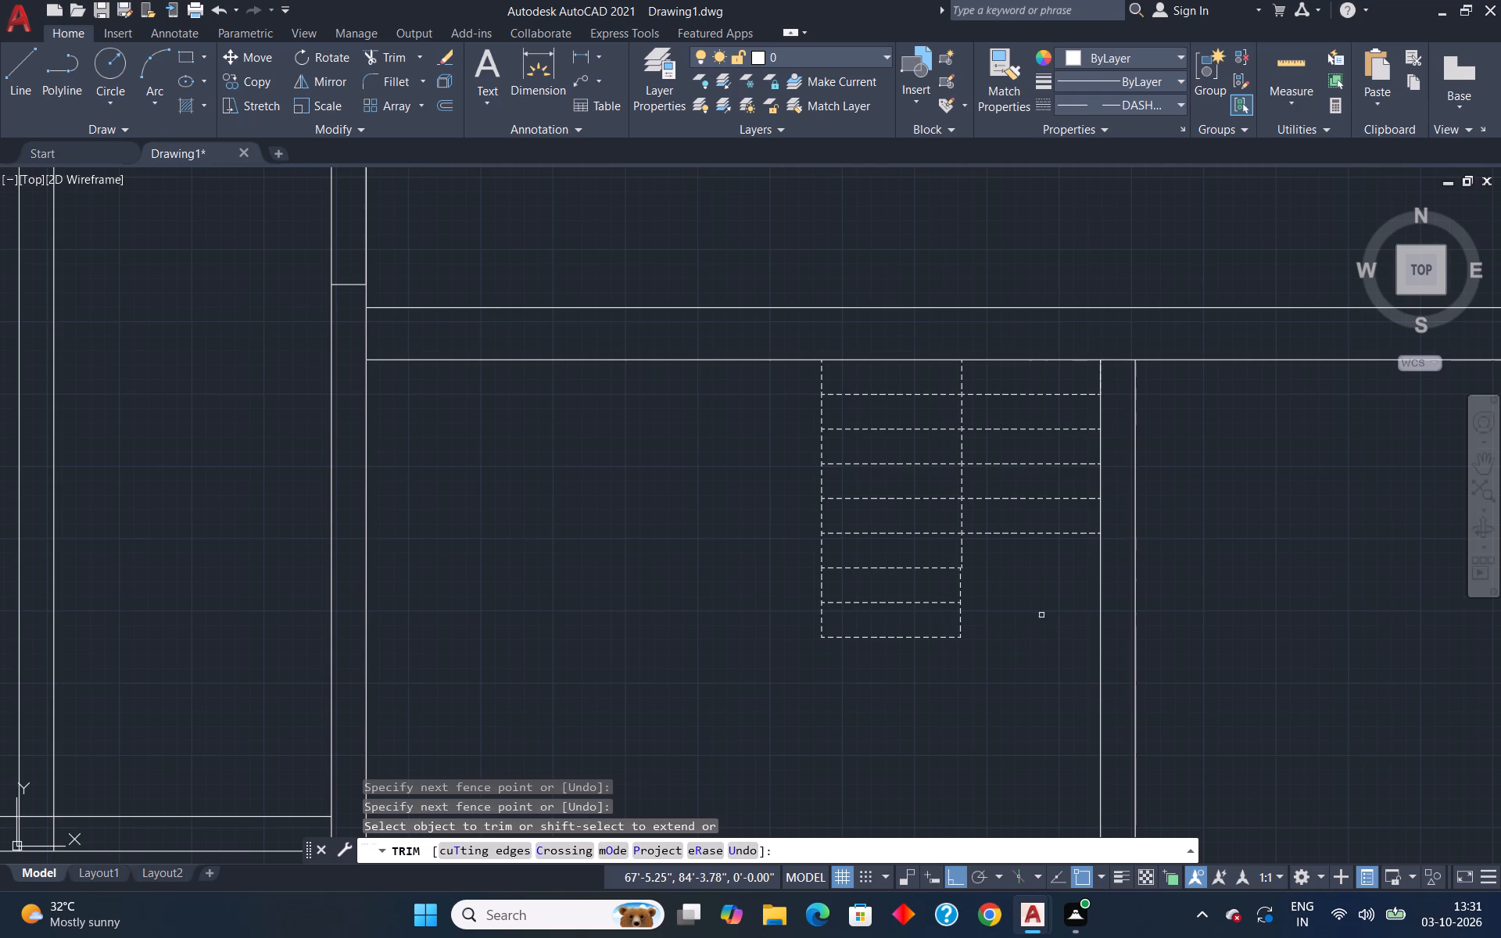
key(Escape)
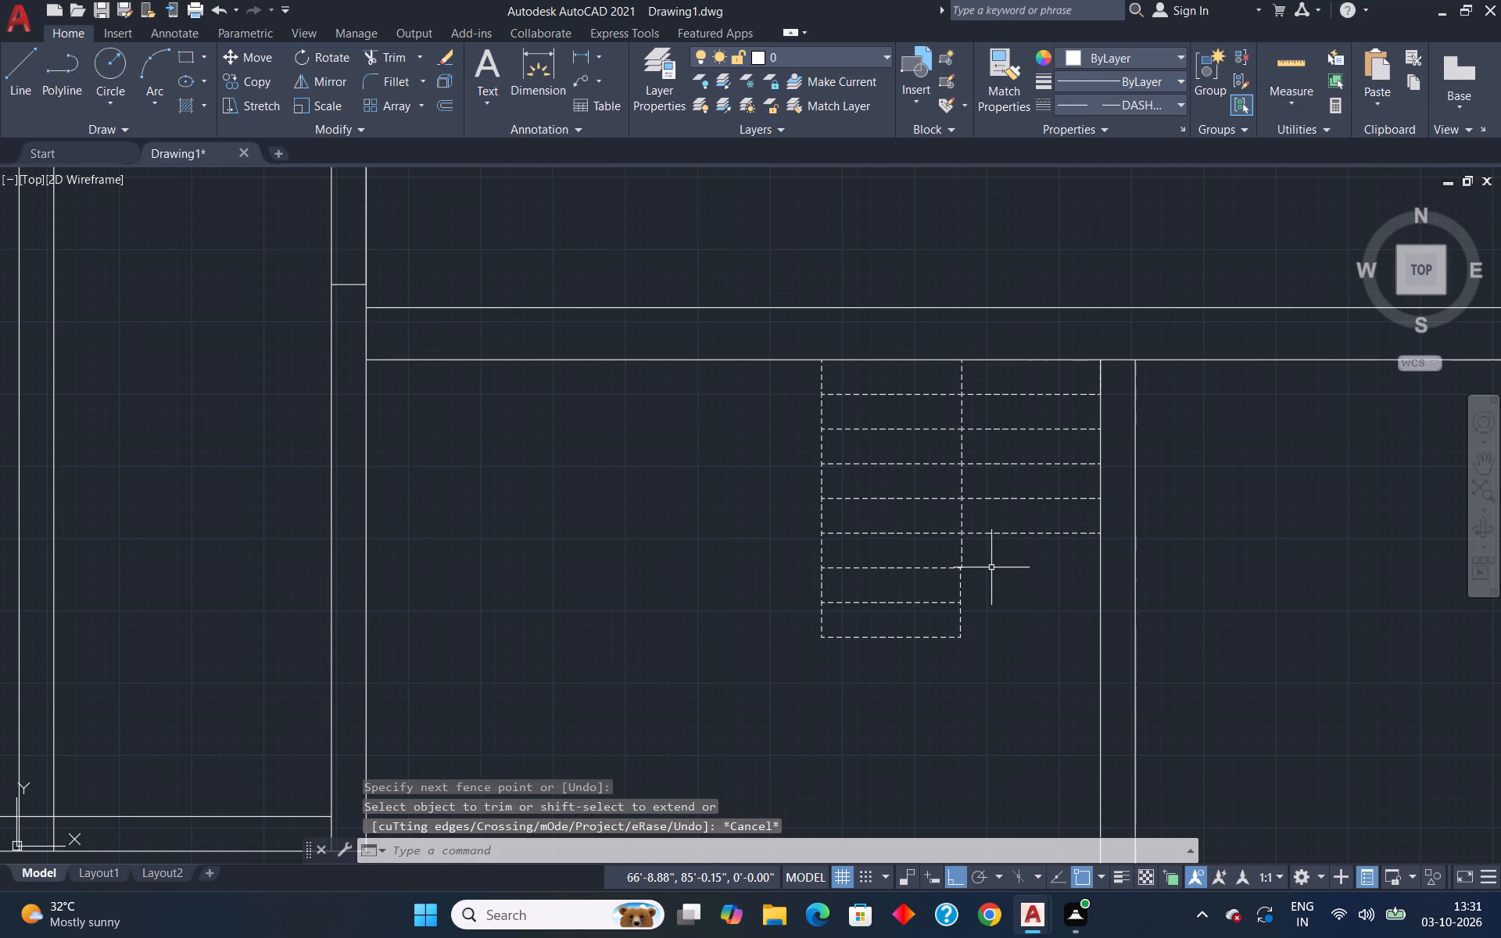
Draw a dashed line about 2'-3" up from the top wall's outer face above the steps' left edge, continuing right past the partition.
key(l)
key(Return)
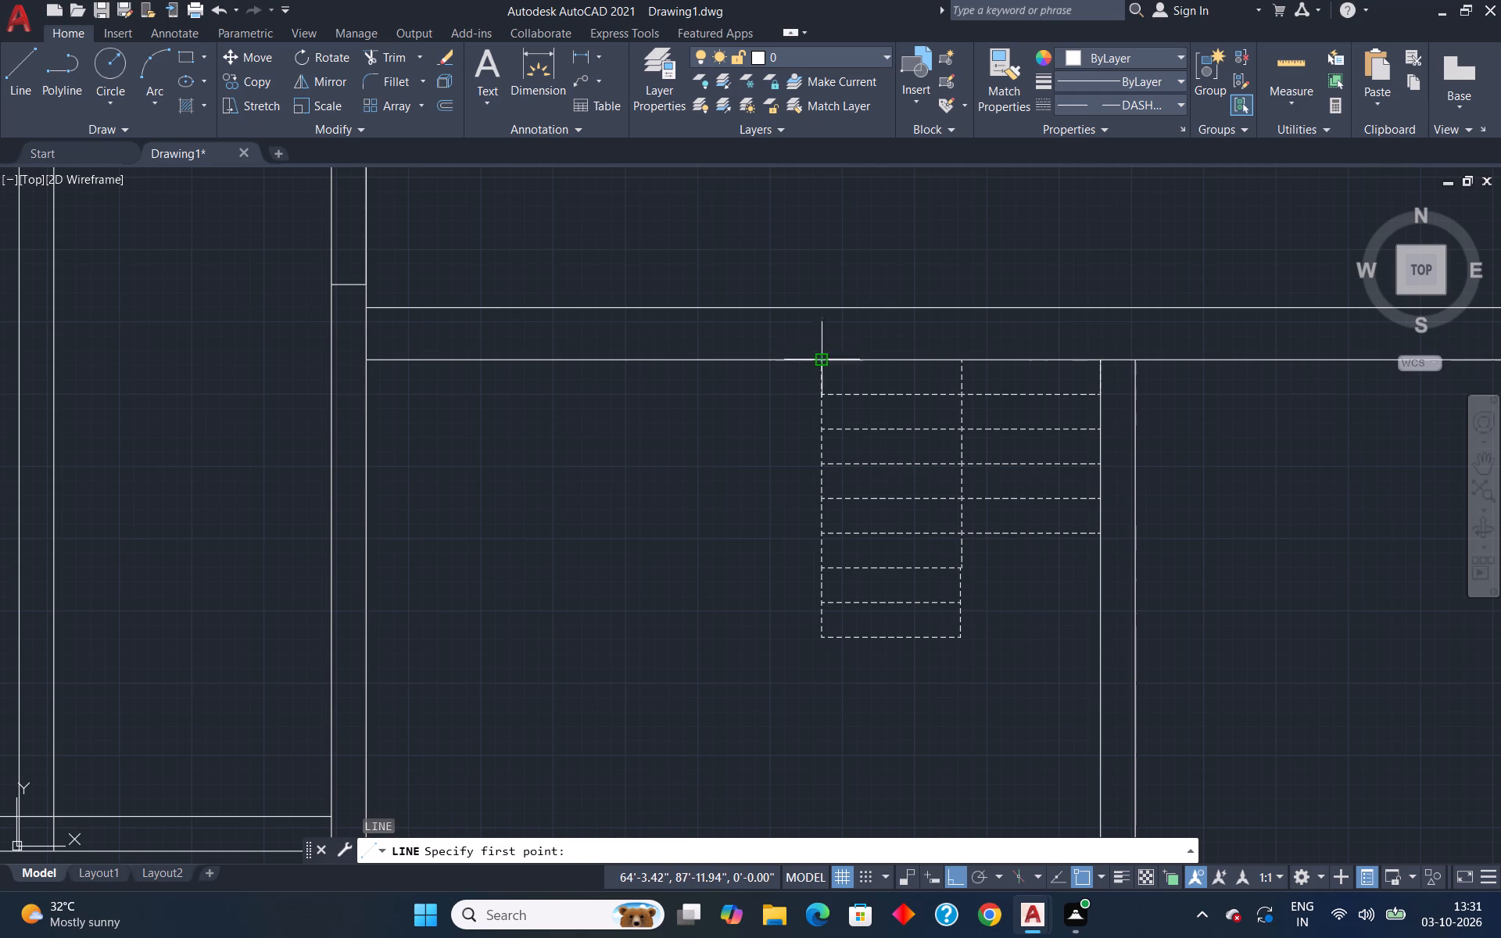
click(829, 299)
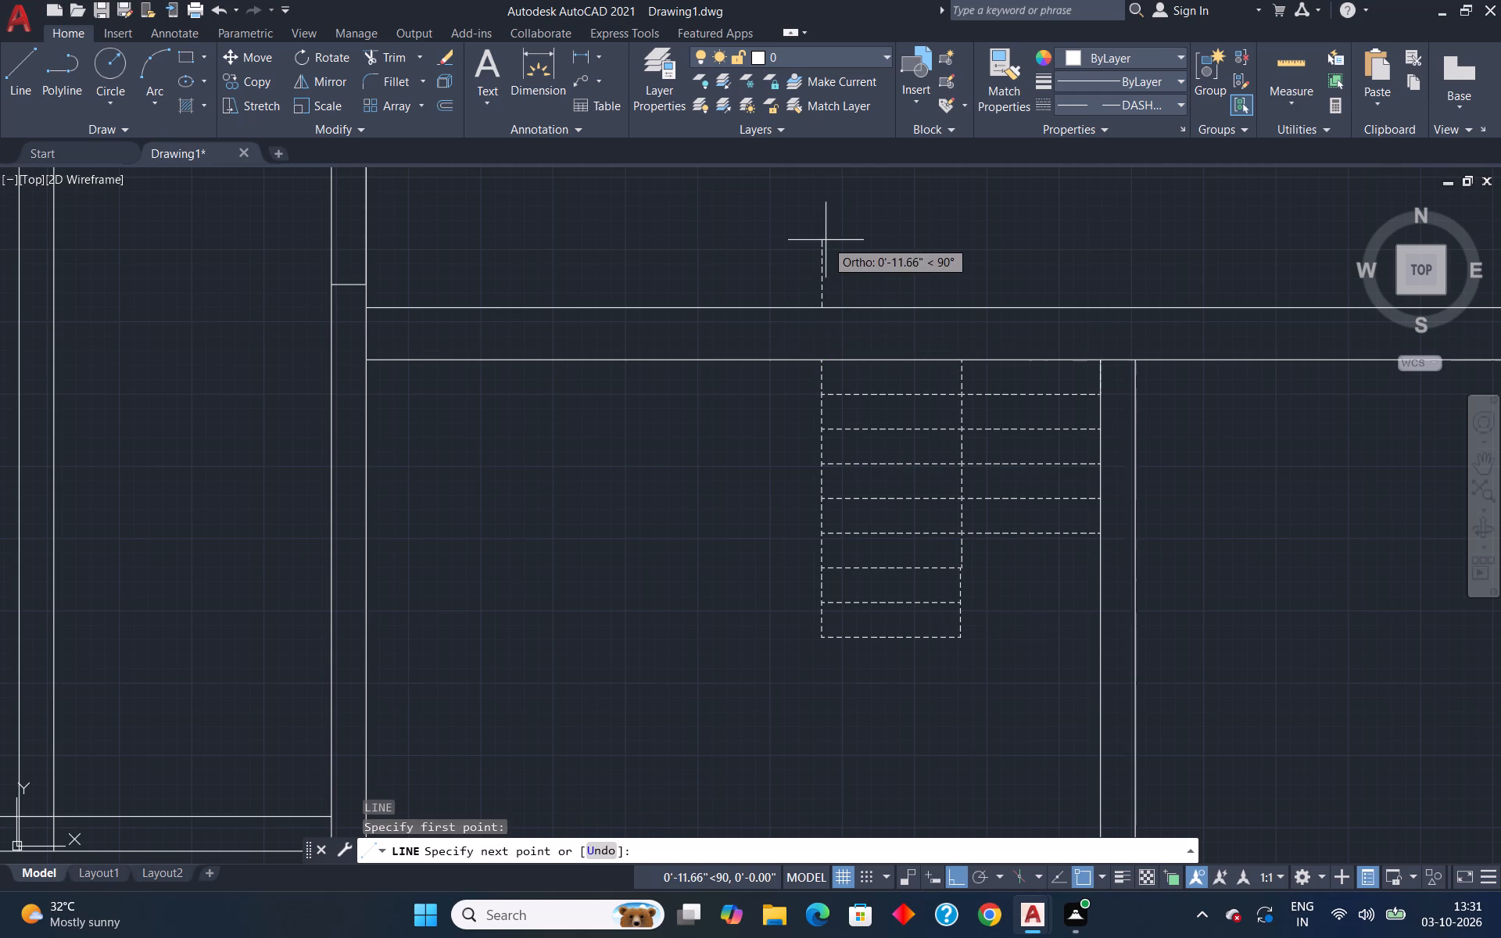
scroll(826, 240, down, 2)
click(820, 205)
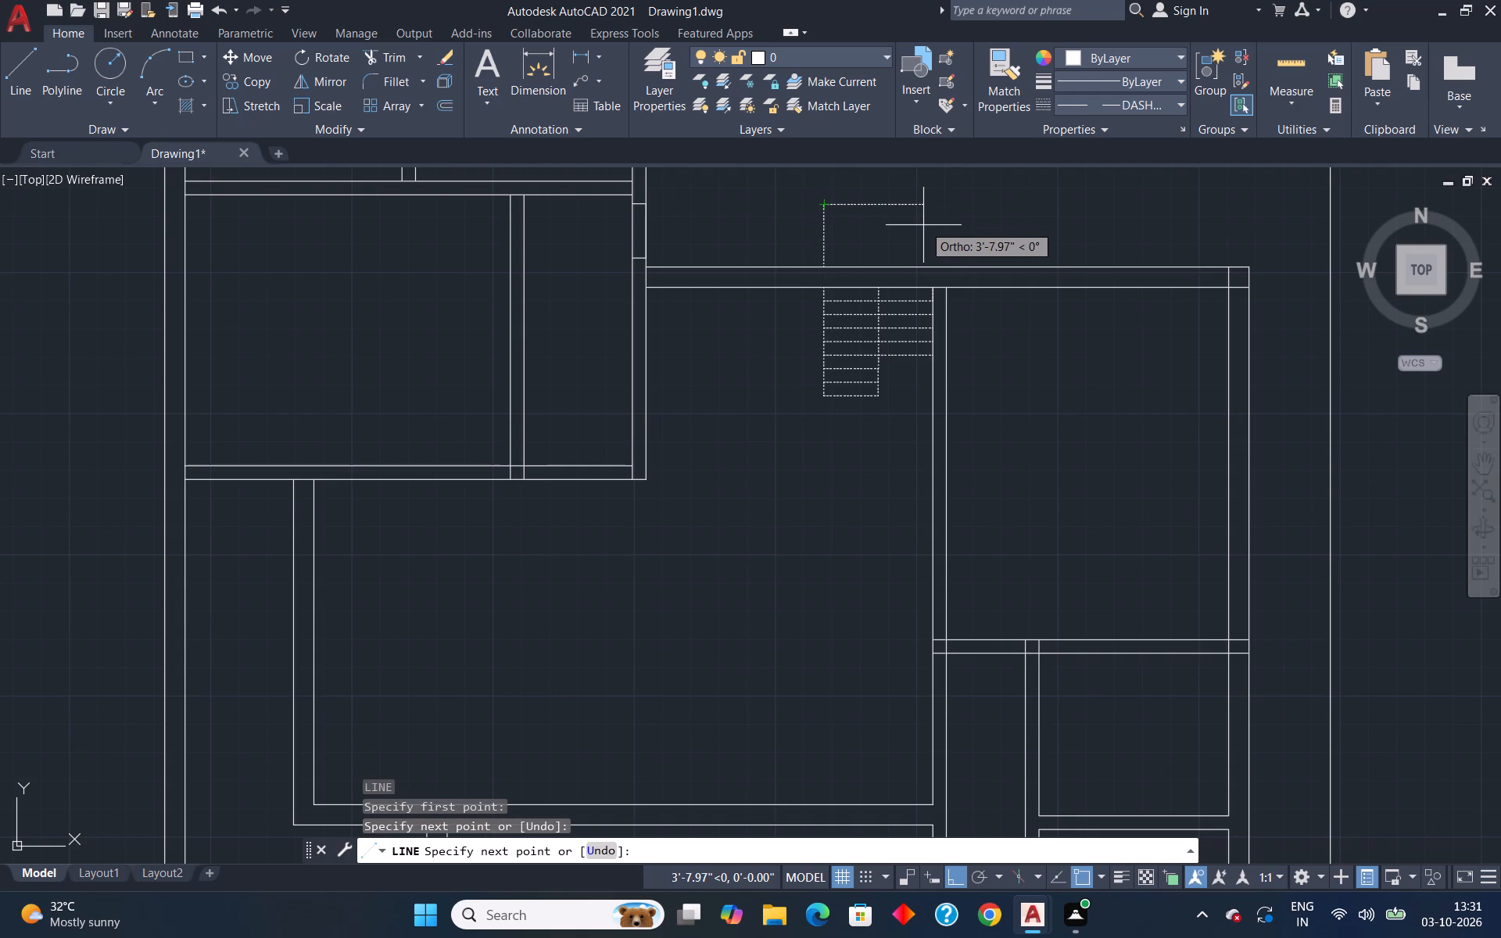
click(952, 213)
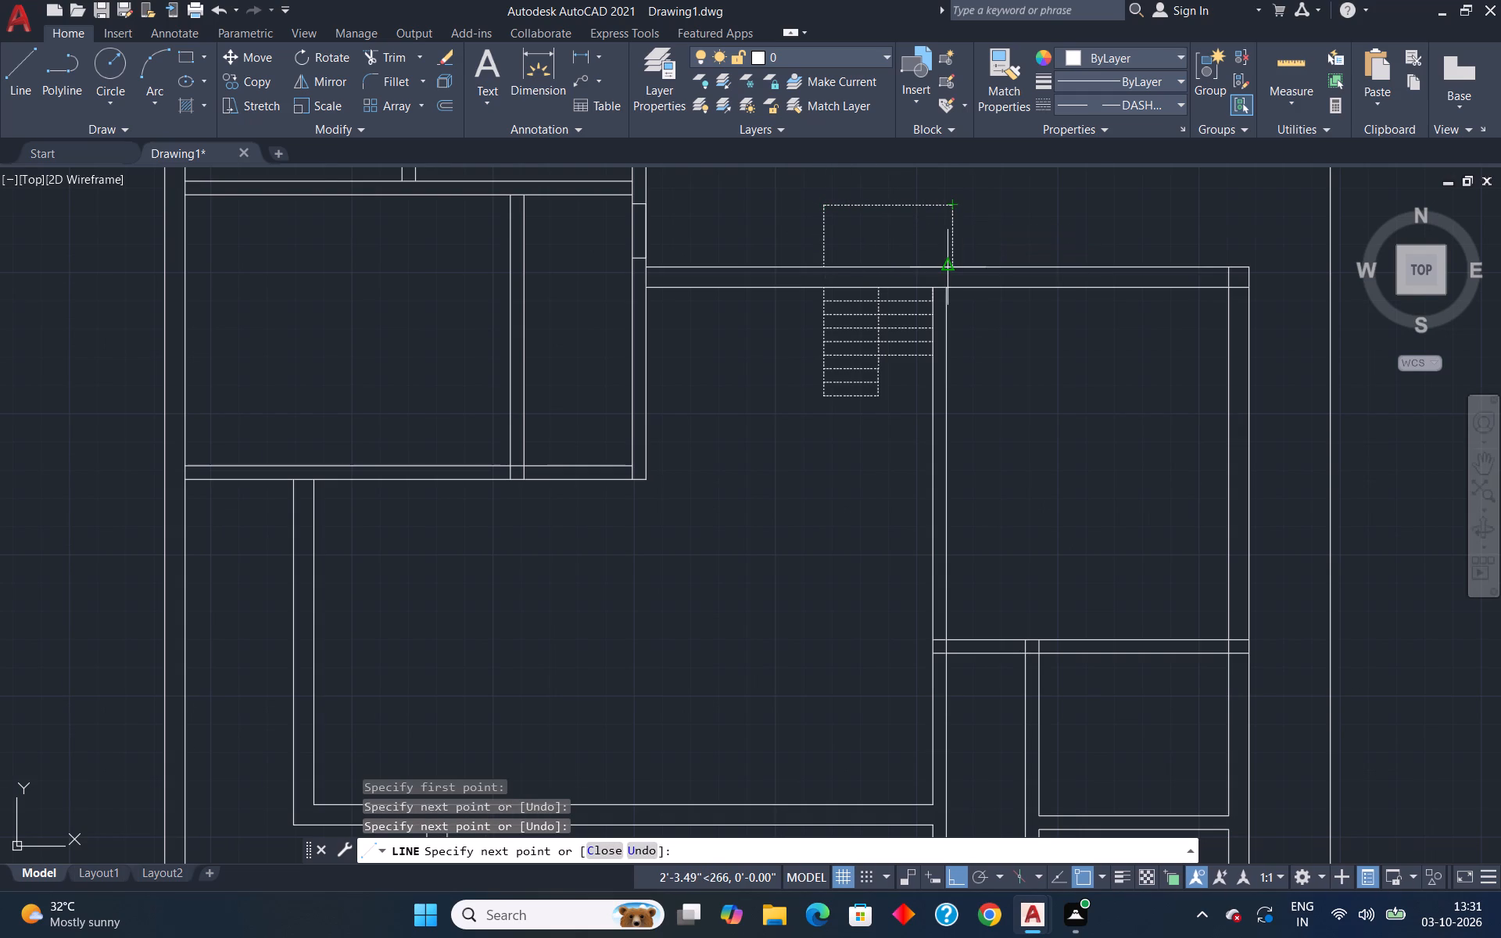
key(Escape)
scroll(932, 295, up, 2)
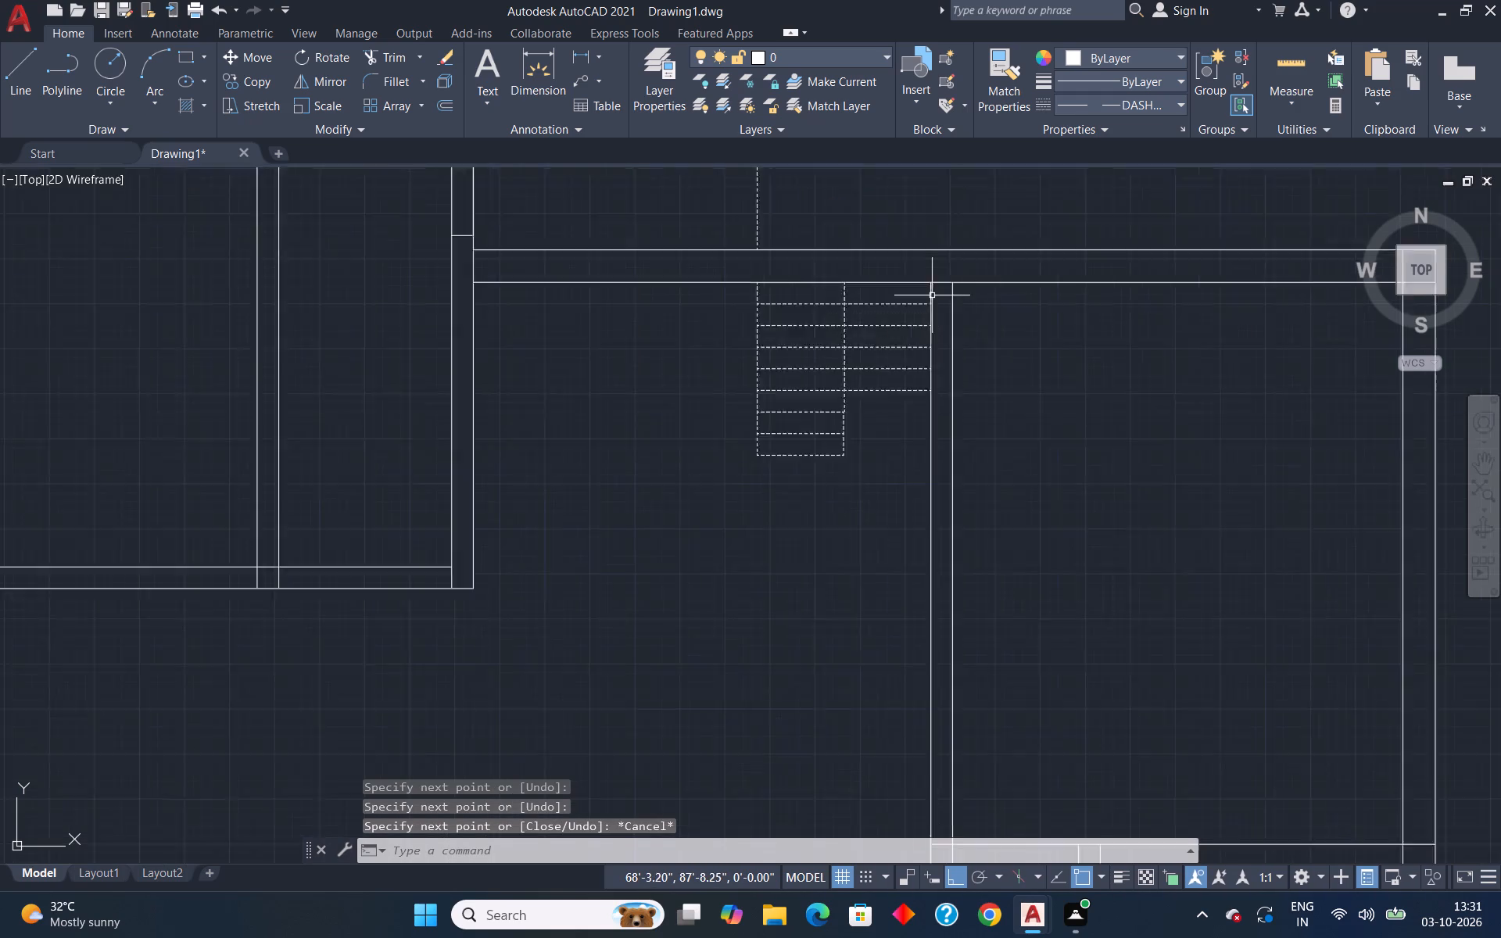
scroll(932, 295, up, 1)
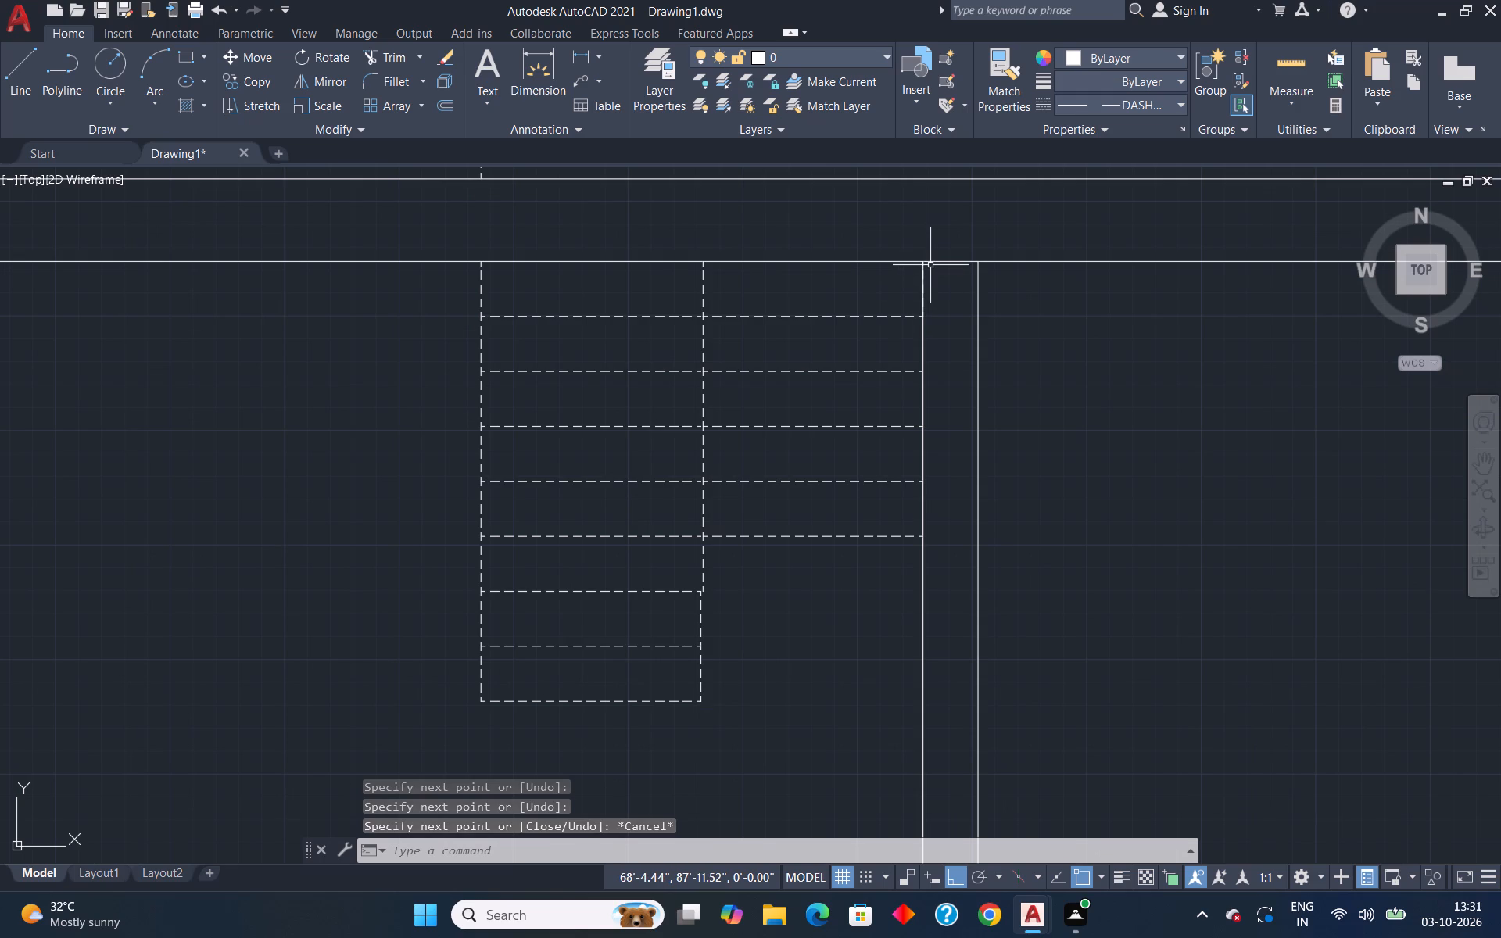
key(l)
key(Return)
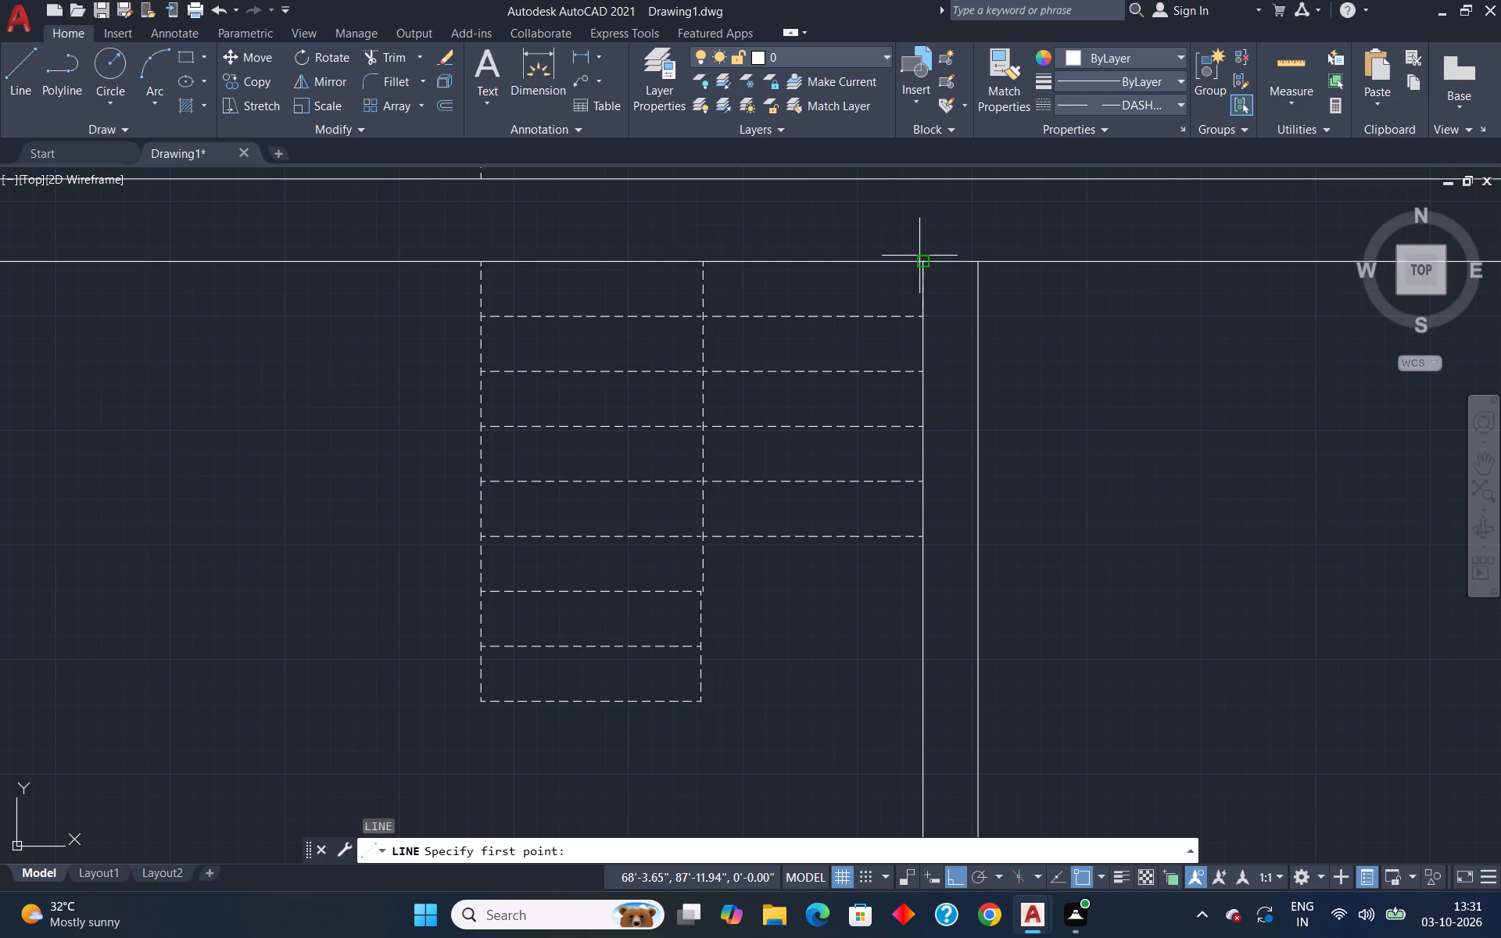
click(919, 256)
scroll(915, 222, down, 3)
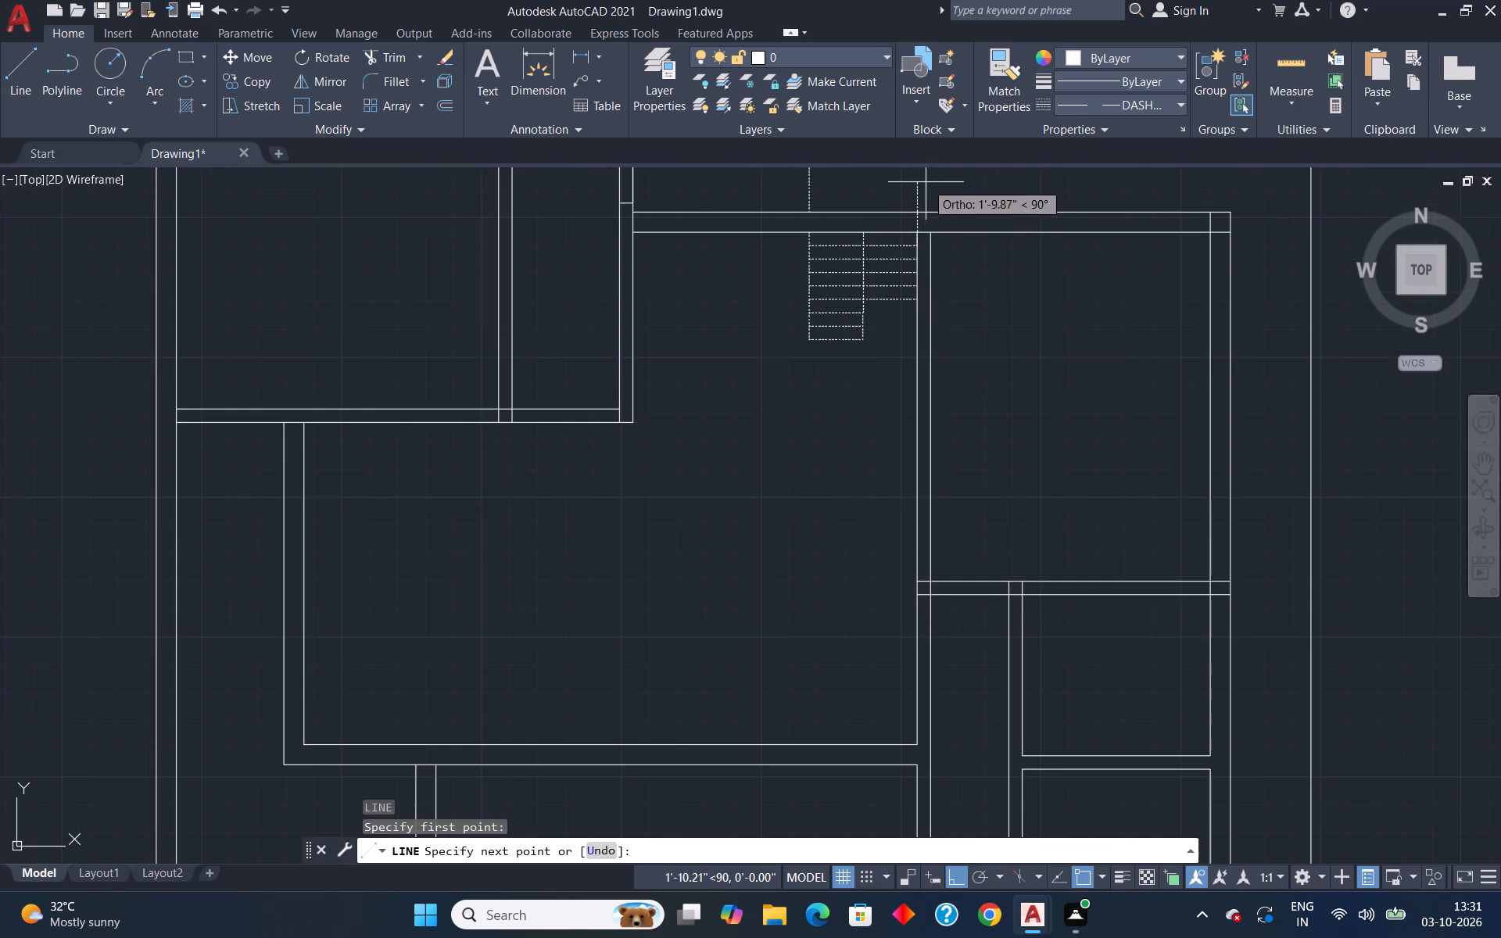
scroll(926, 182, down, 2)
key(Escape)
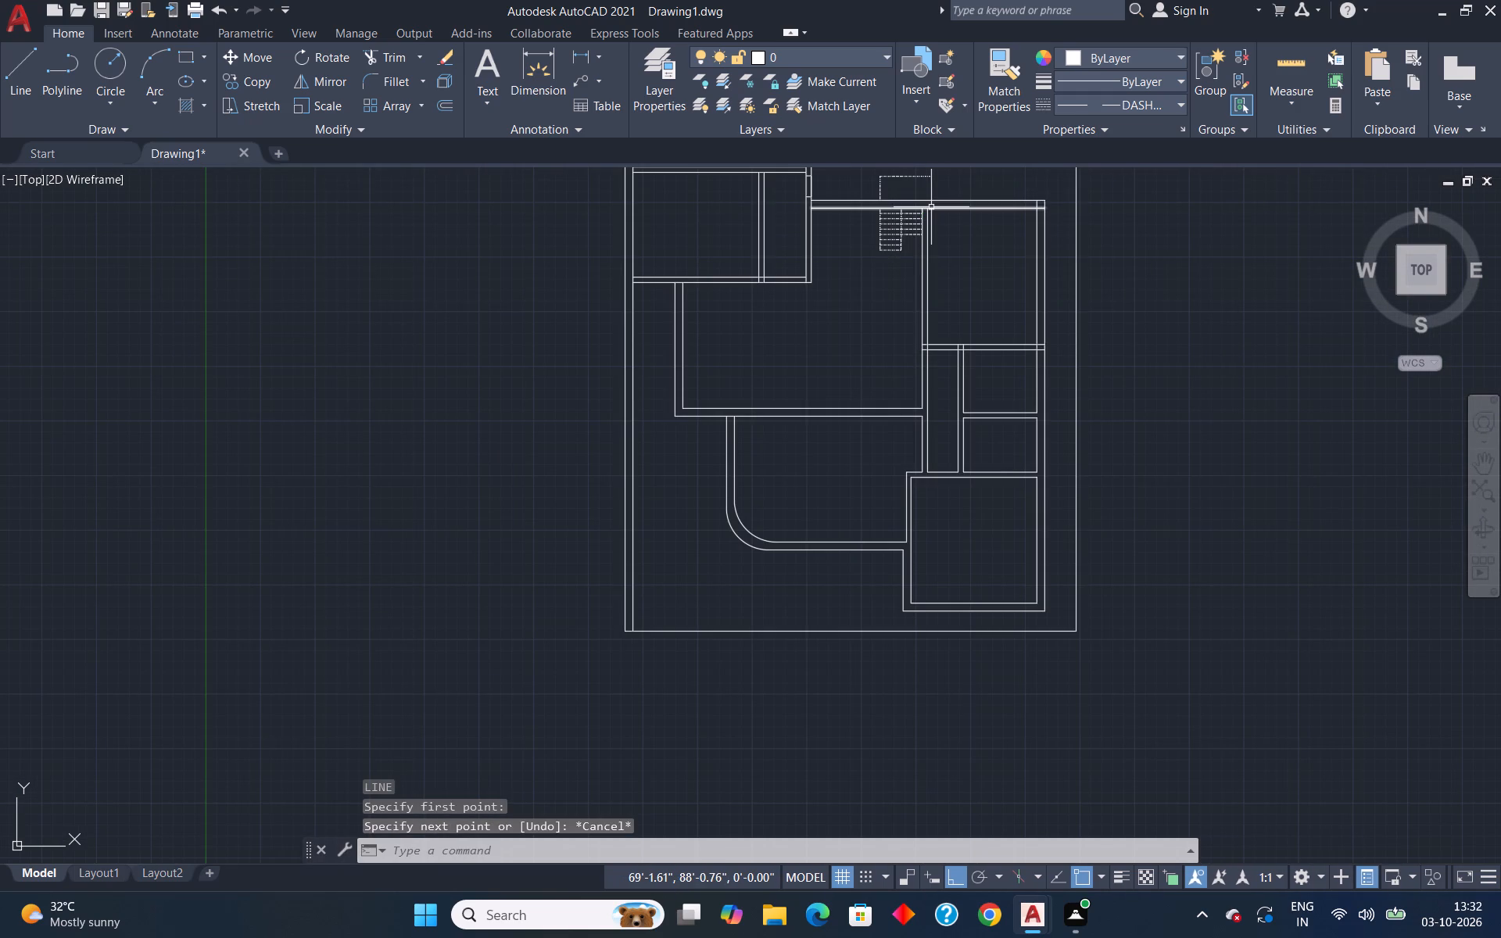
Draw a dashed vertical line from the top wall's outer face, aligned with the partition's left face, up to the upper dashed line.
key(space)
scroll(926, 189, up, 4)
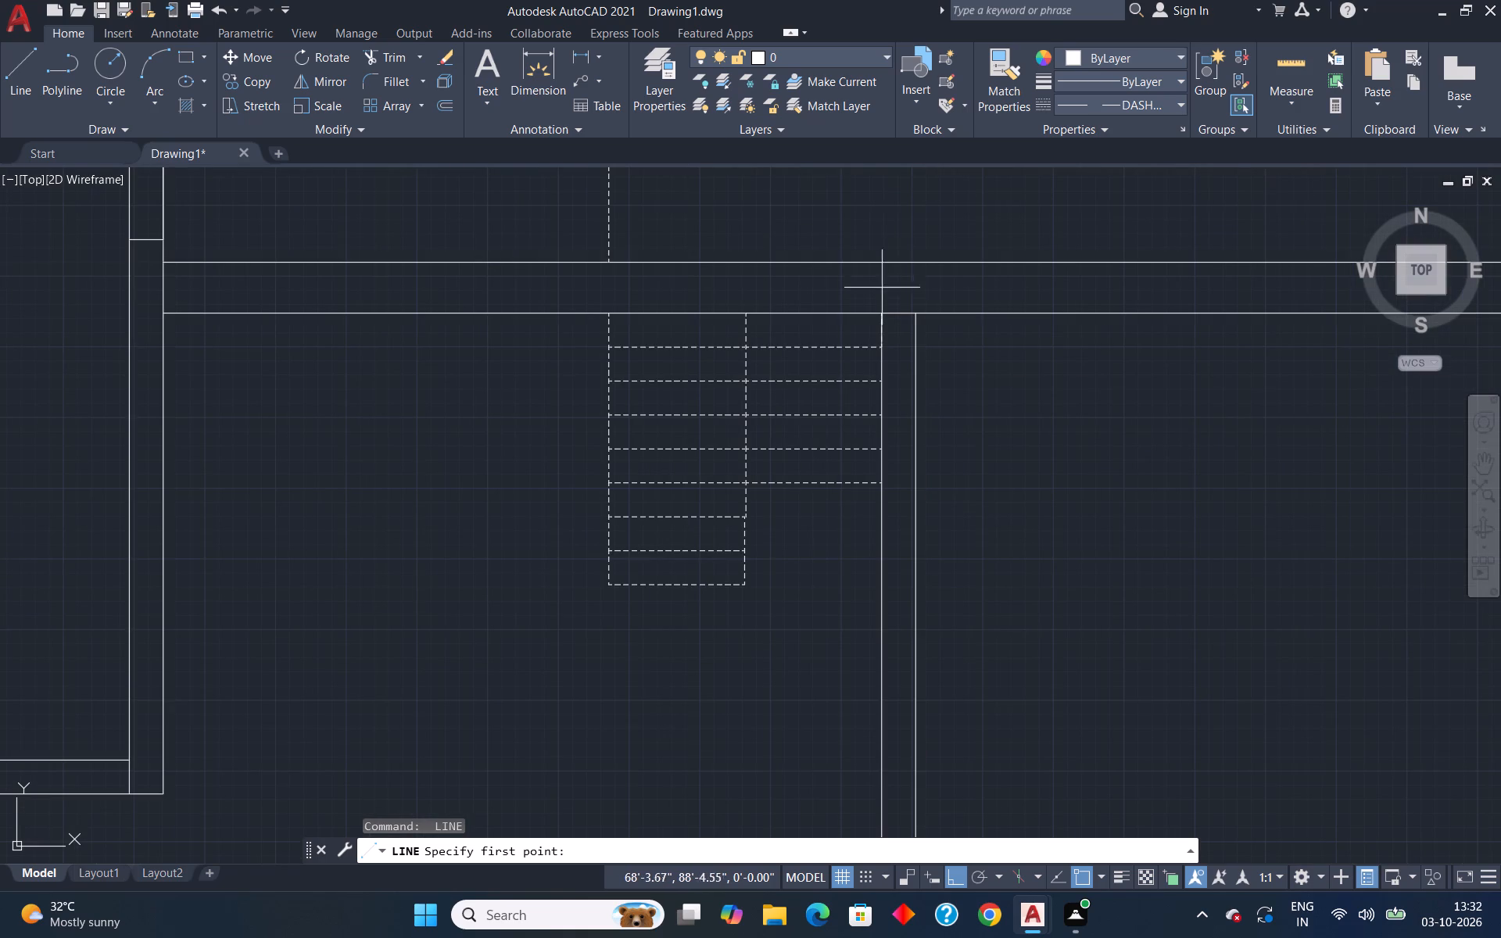
scroll(888, 234, down, 2)
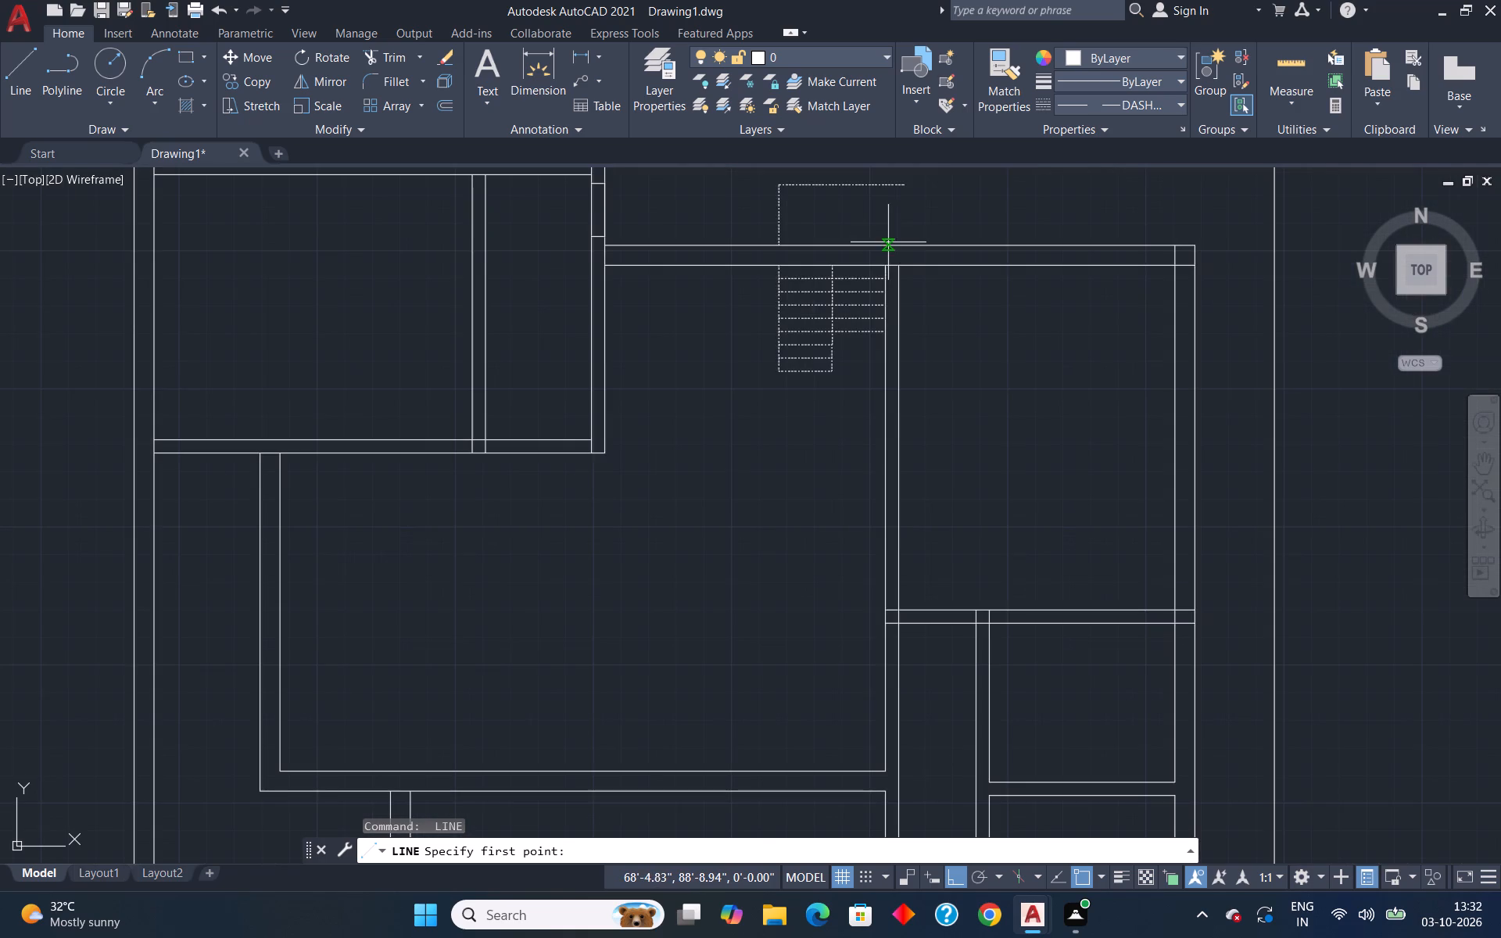
scroll(887, 244, up, 3)
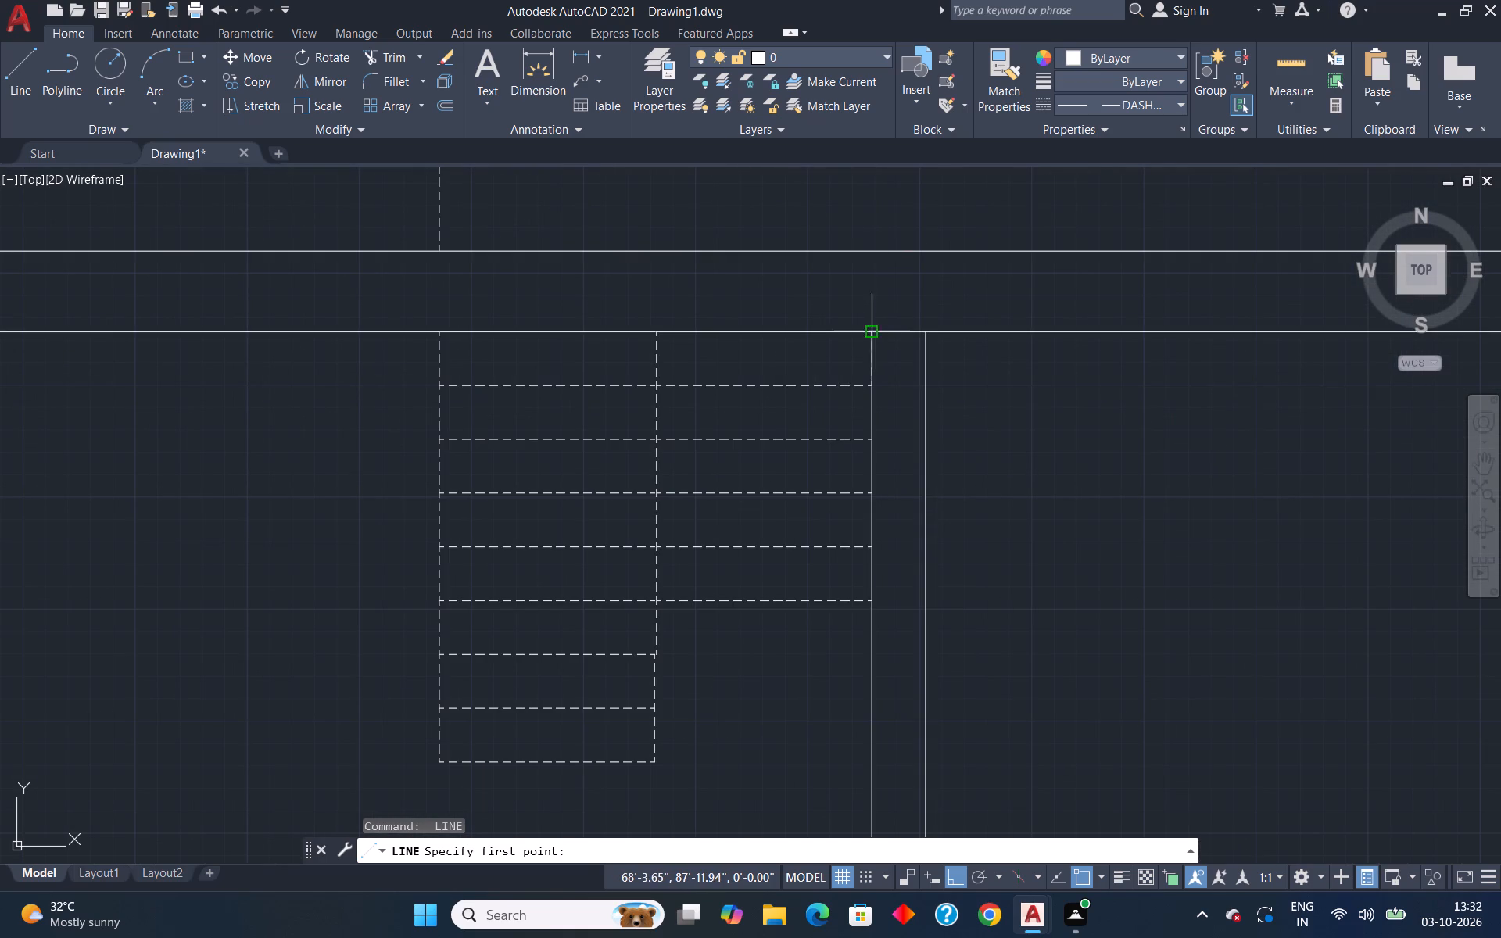
click(870, 256)
scroll(874, 232, down, 4)
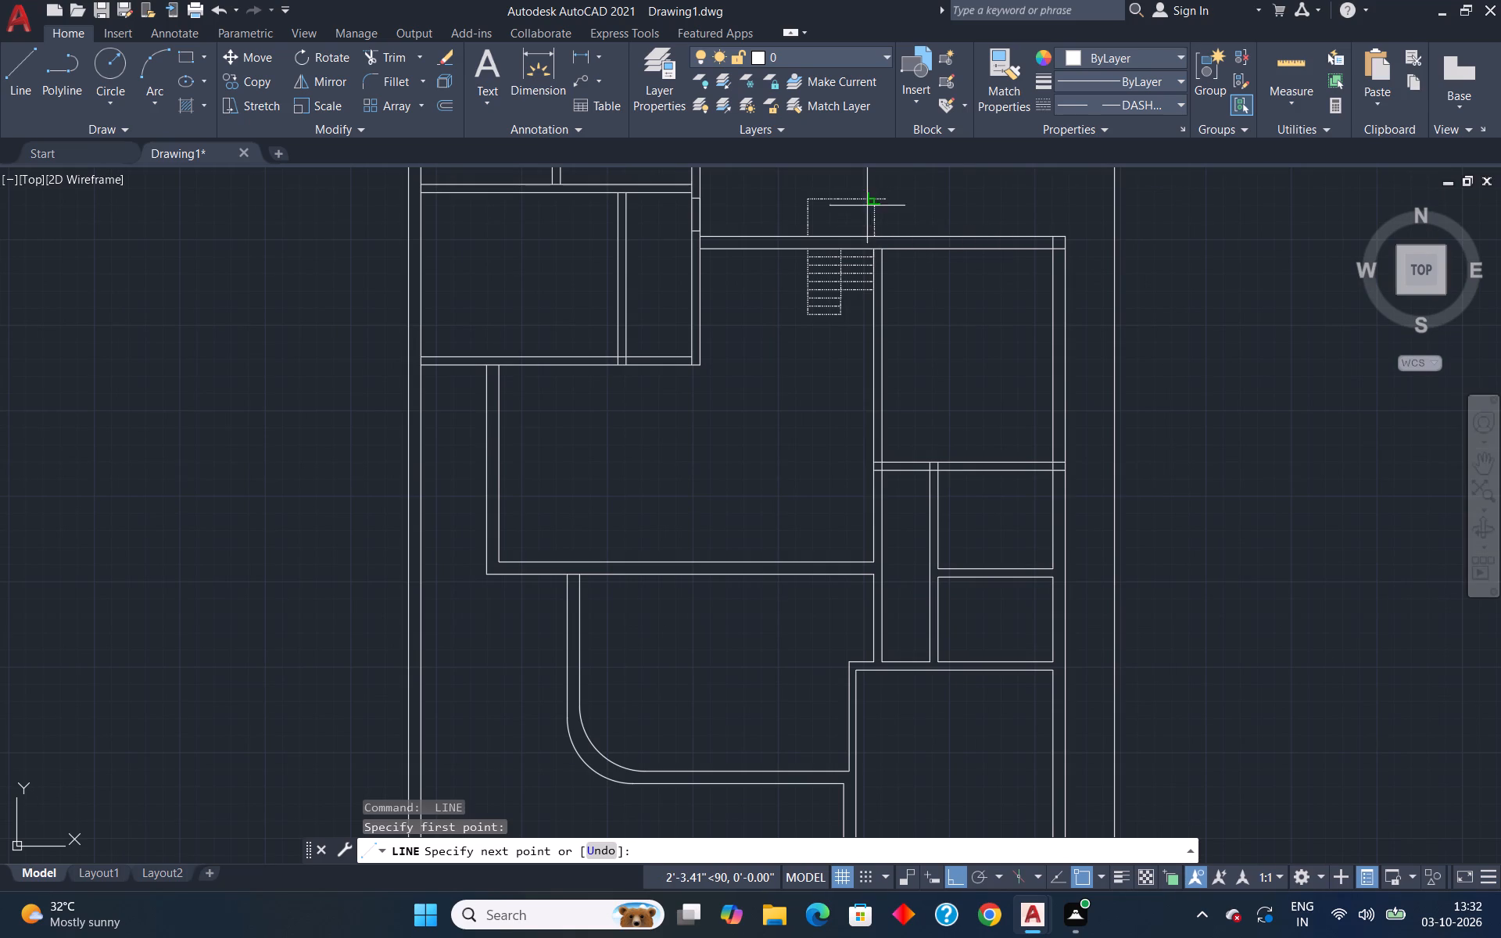
scroll(866, 194, up, 3)
click(889, 213)
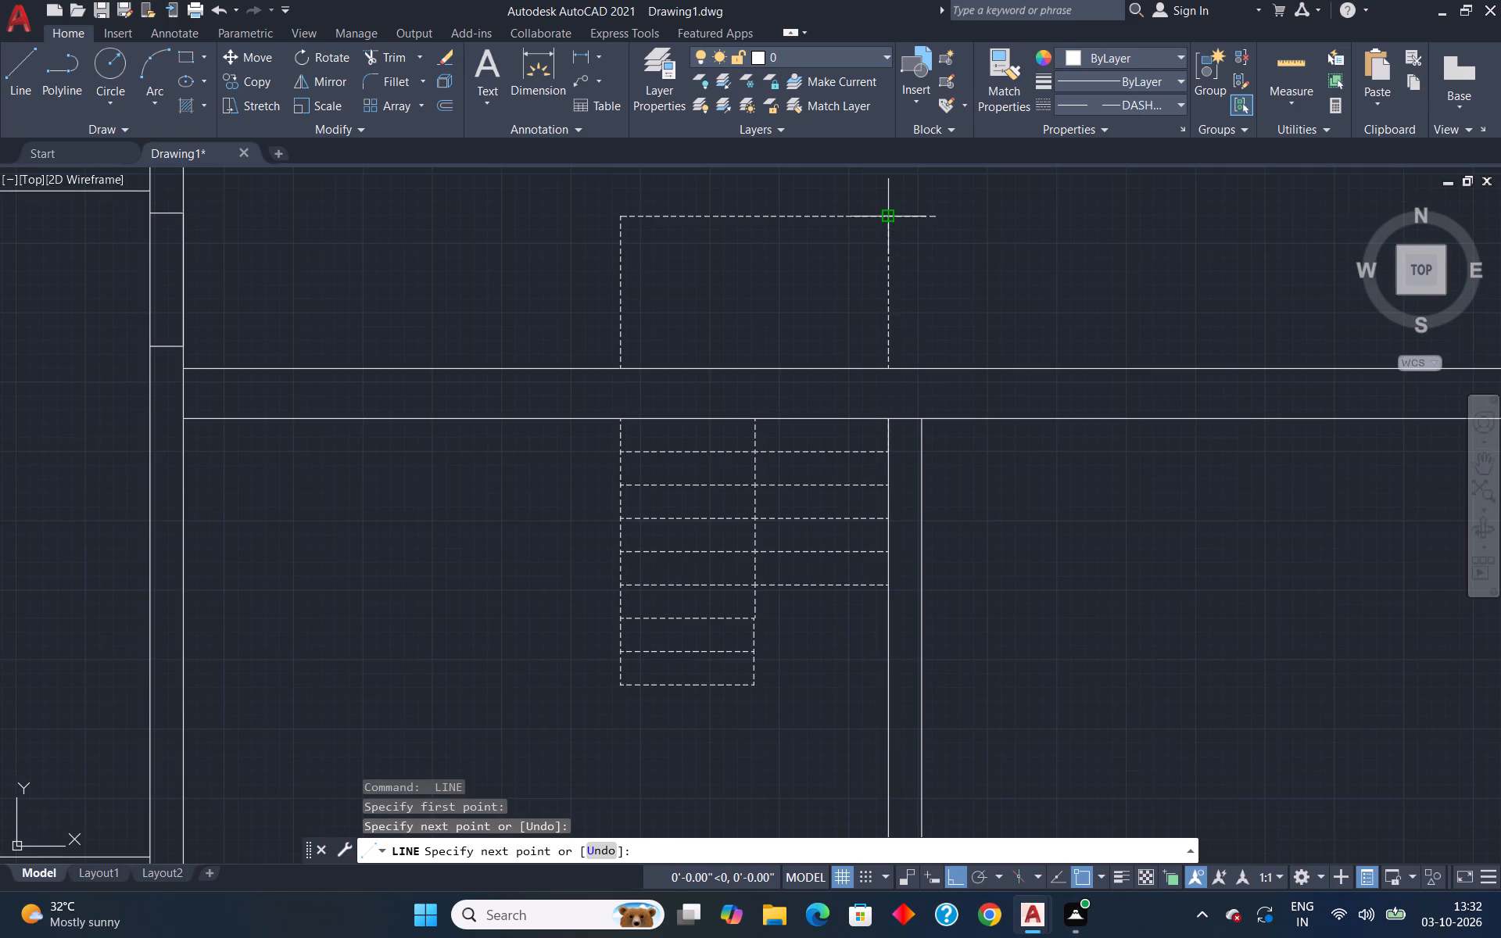
key(Escape)
Trim the end of the upper dashed line that overhangs beyond the new vertical dashed line.
text(`tr)
key(Return)
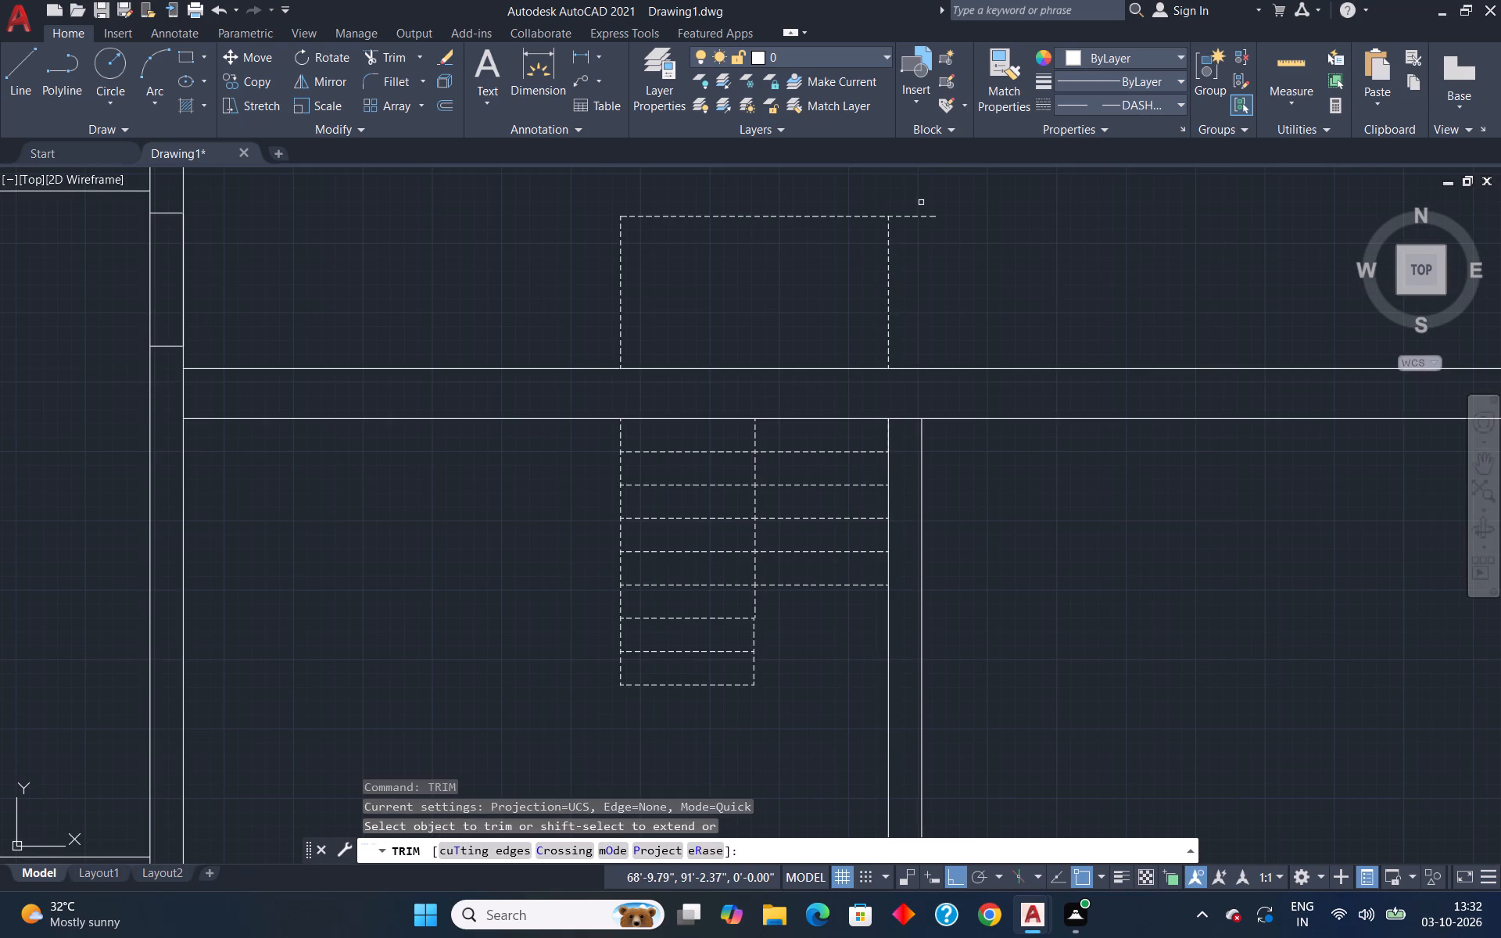
drag(919, 190, 915, 263)
key(Escape)
scroll(983, 238, down, 2)
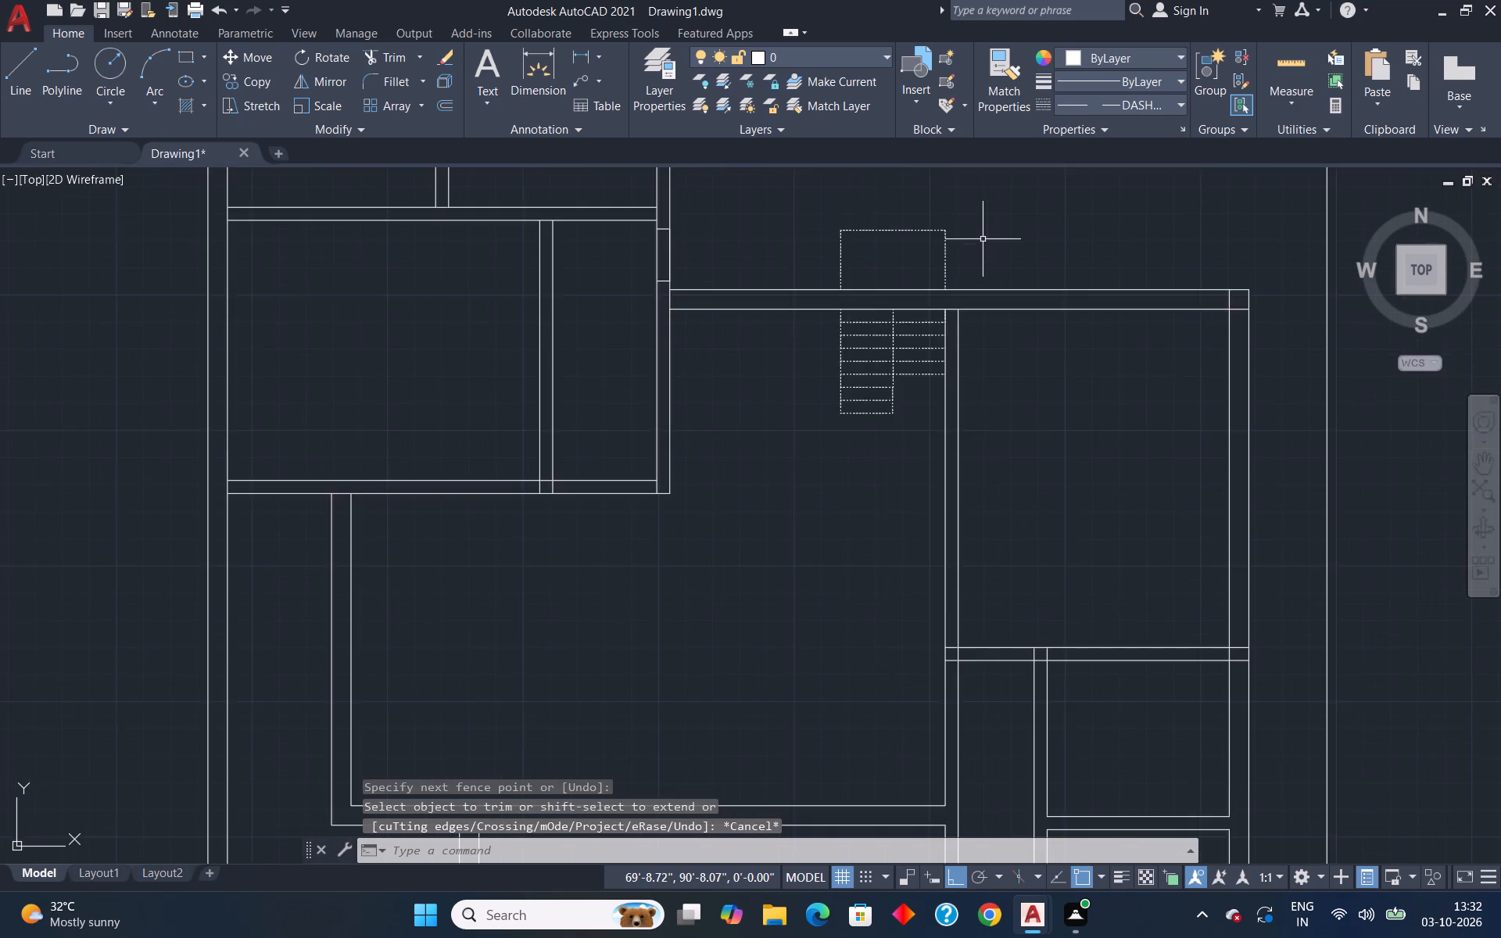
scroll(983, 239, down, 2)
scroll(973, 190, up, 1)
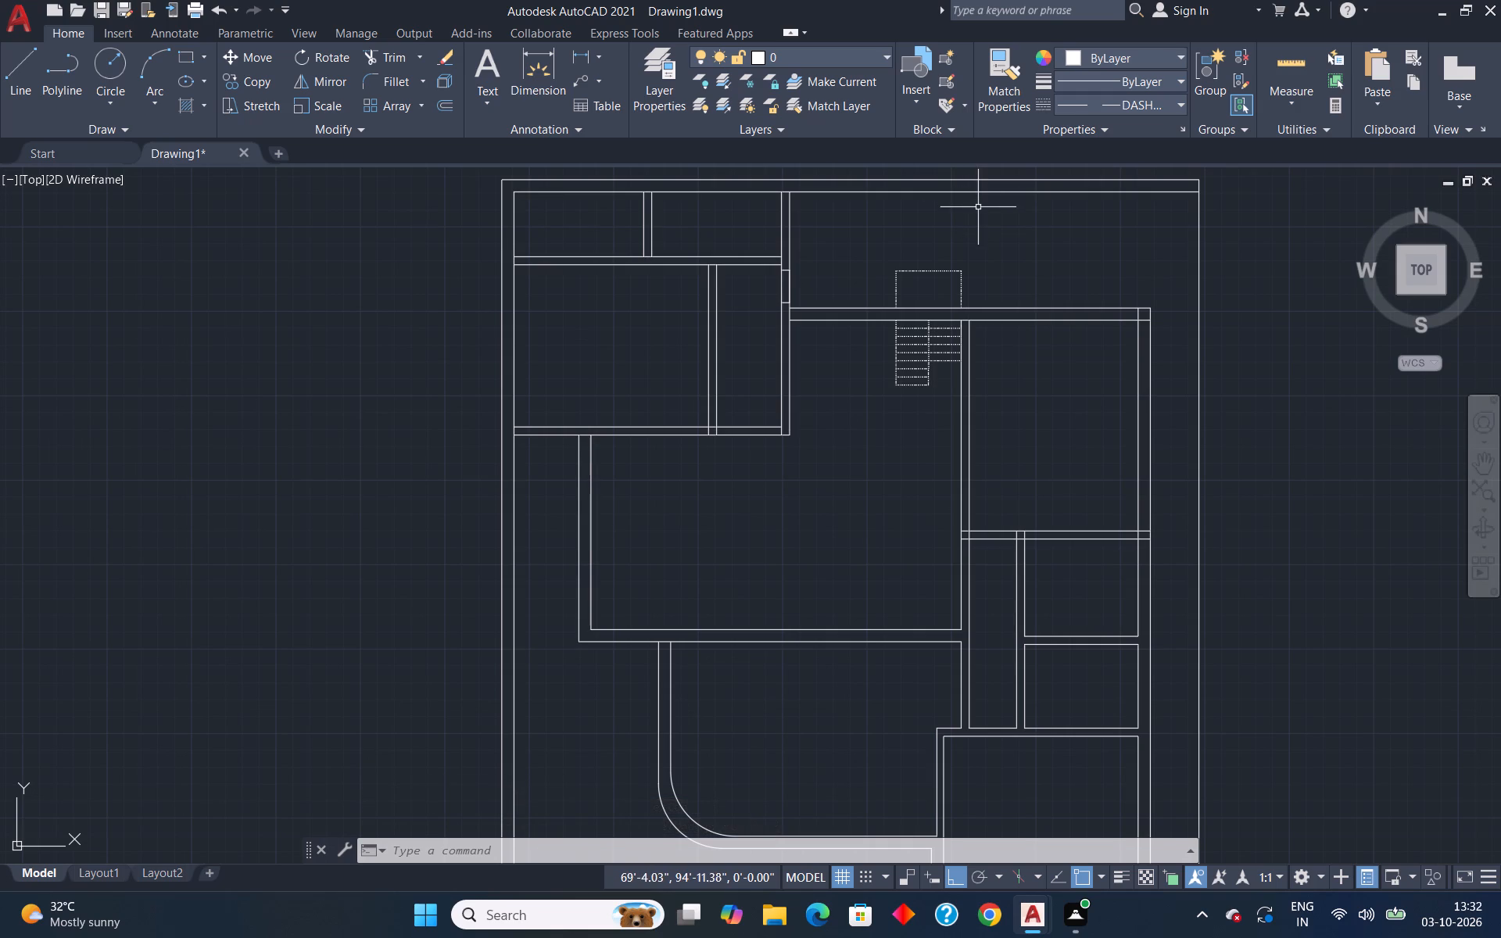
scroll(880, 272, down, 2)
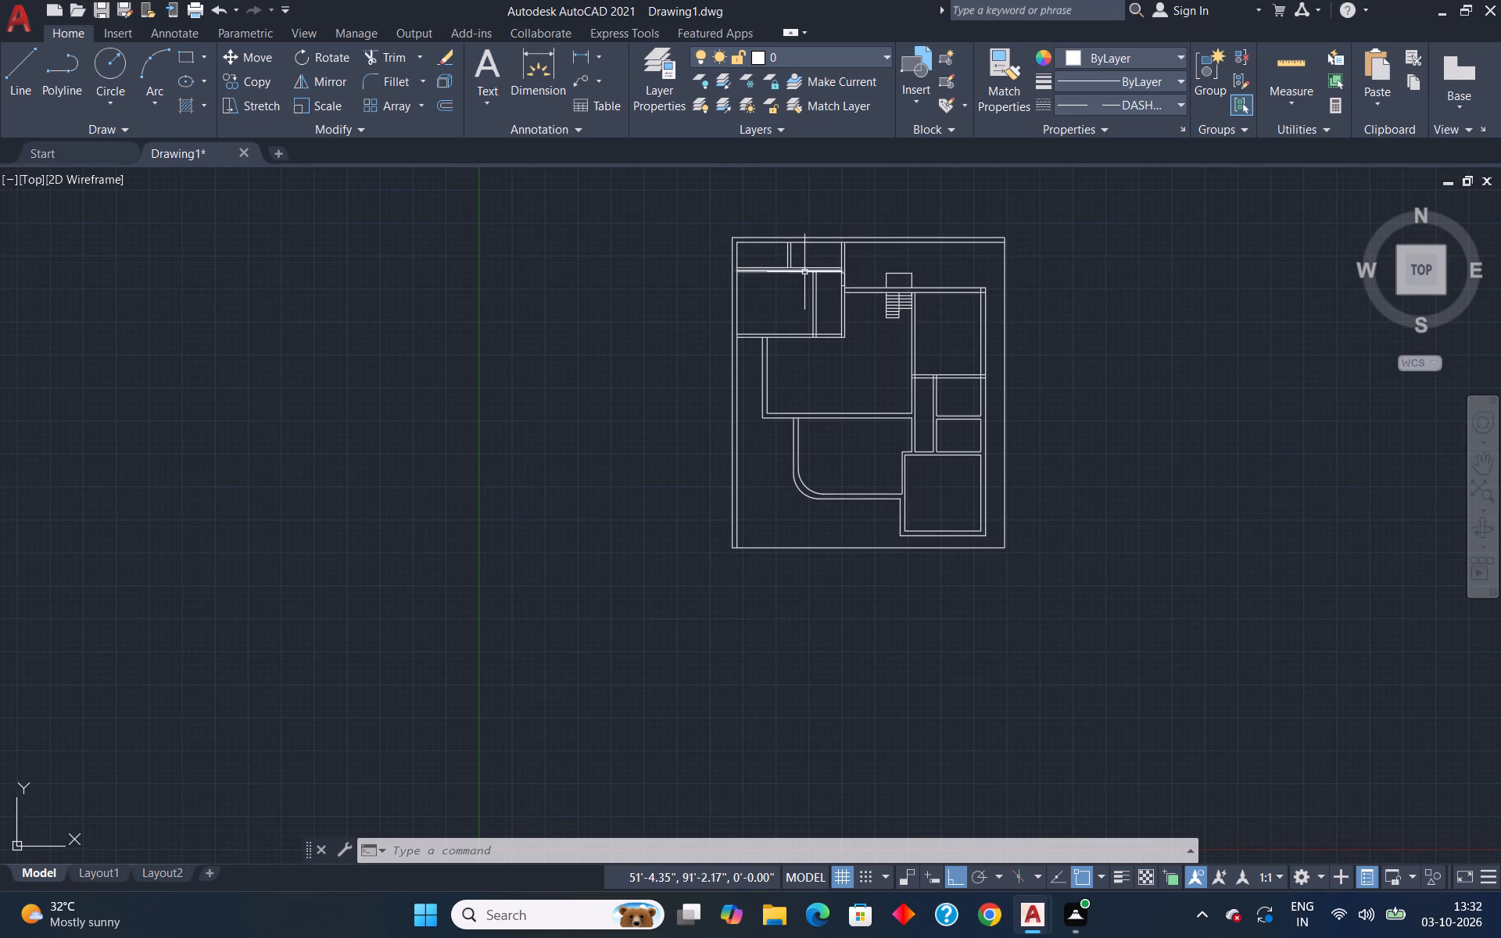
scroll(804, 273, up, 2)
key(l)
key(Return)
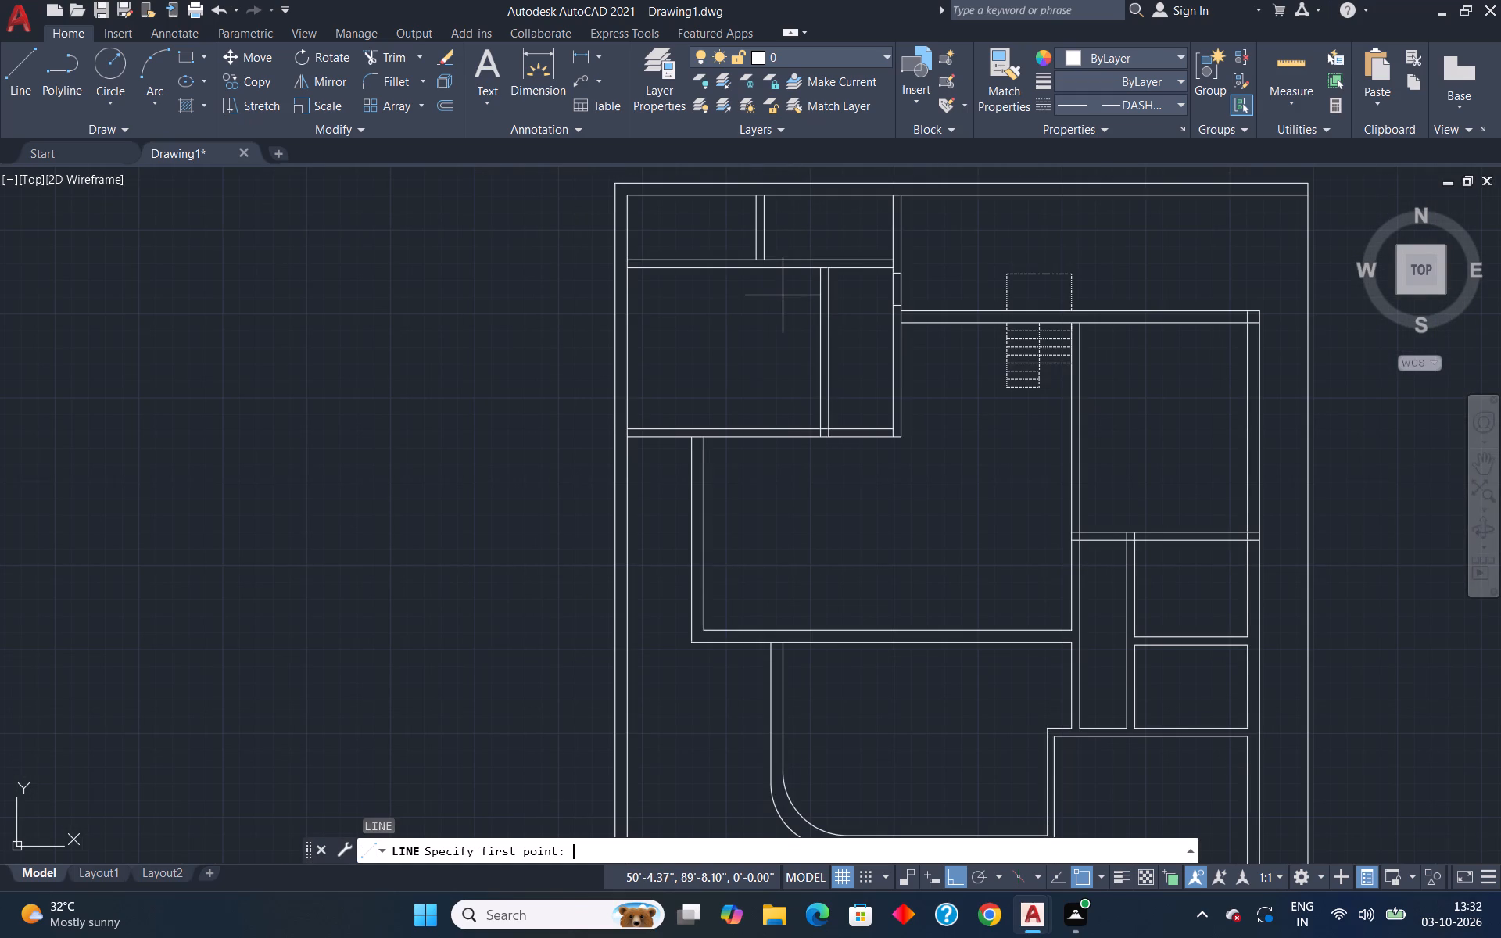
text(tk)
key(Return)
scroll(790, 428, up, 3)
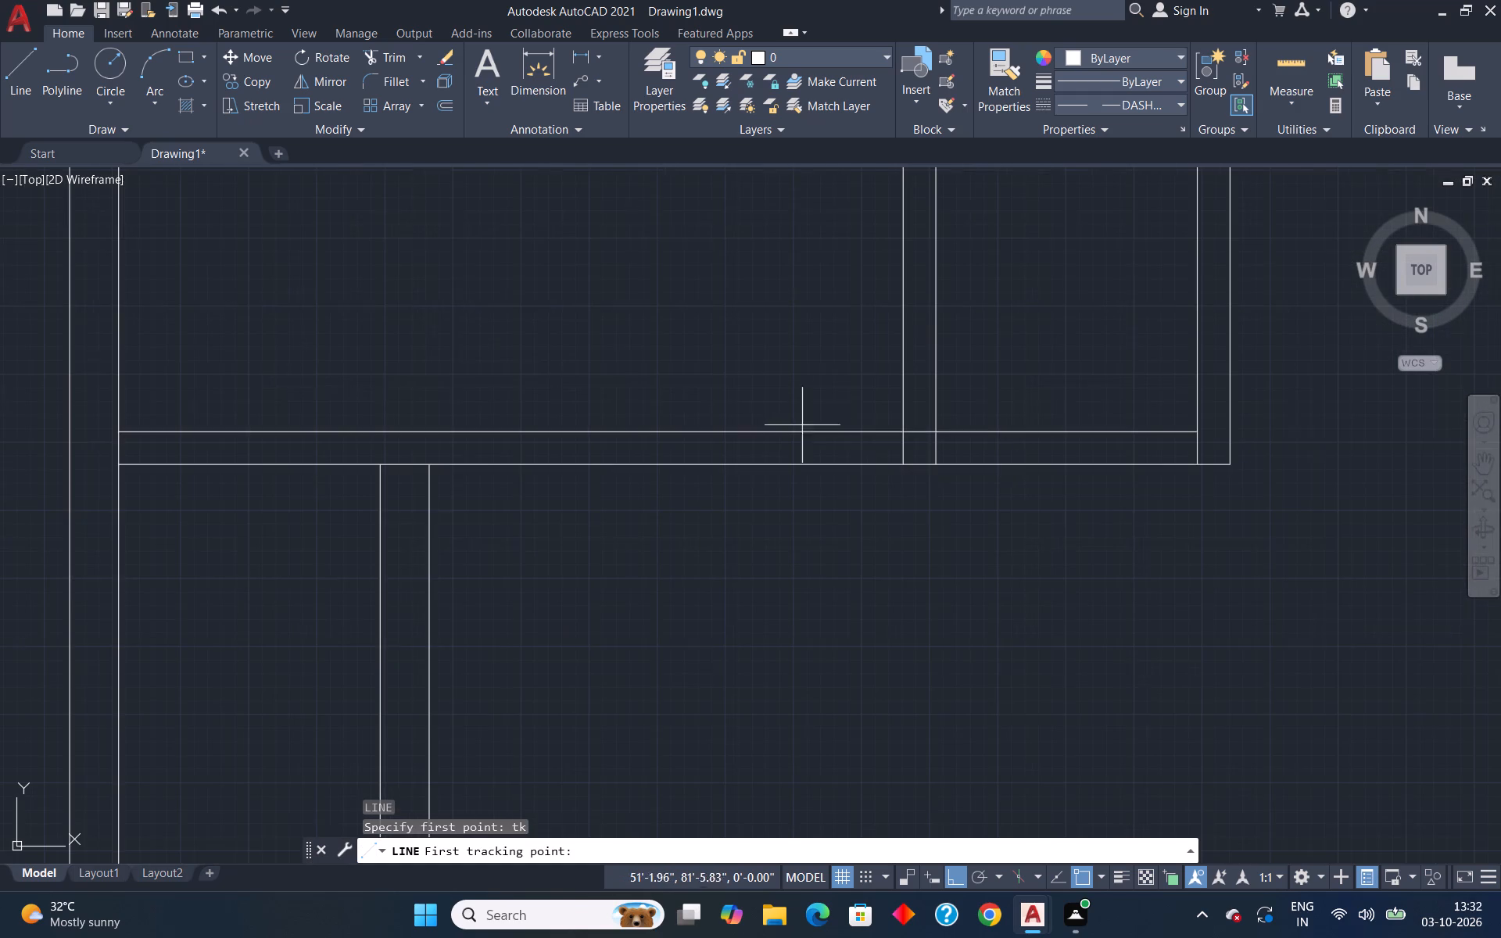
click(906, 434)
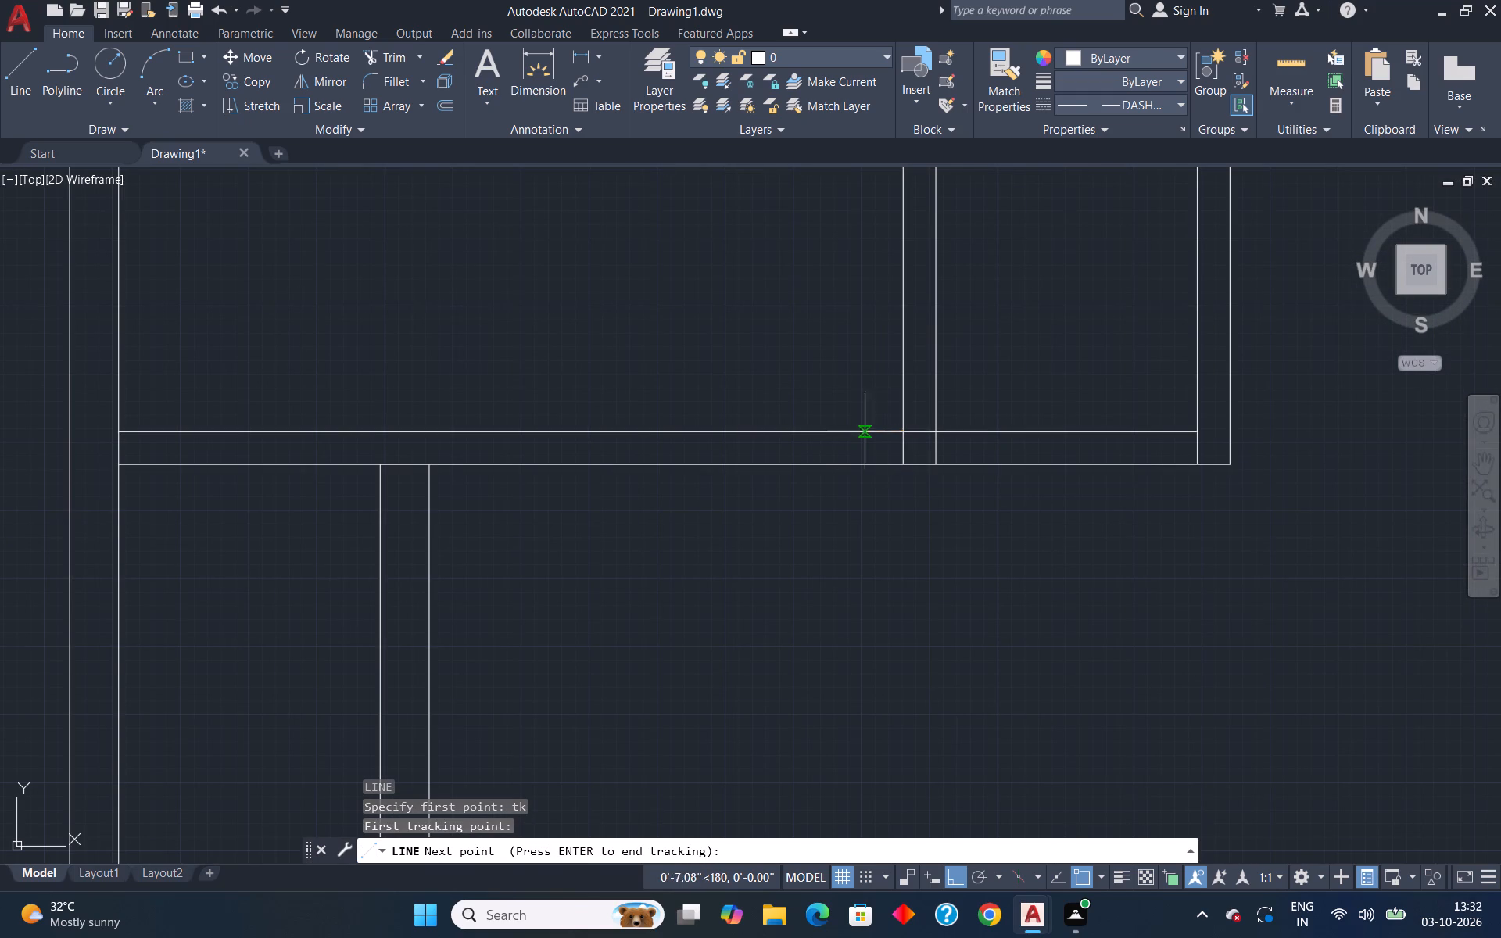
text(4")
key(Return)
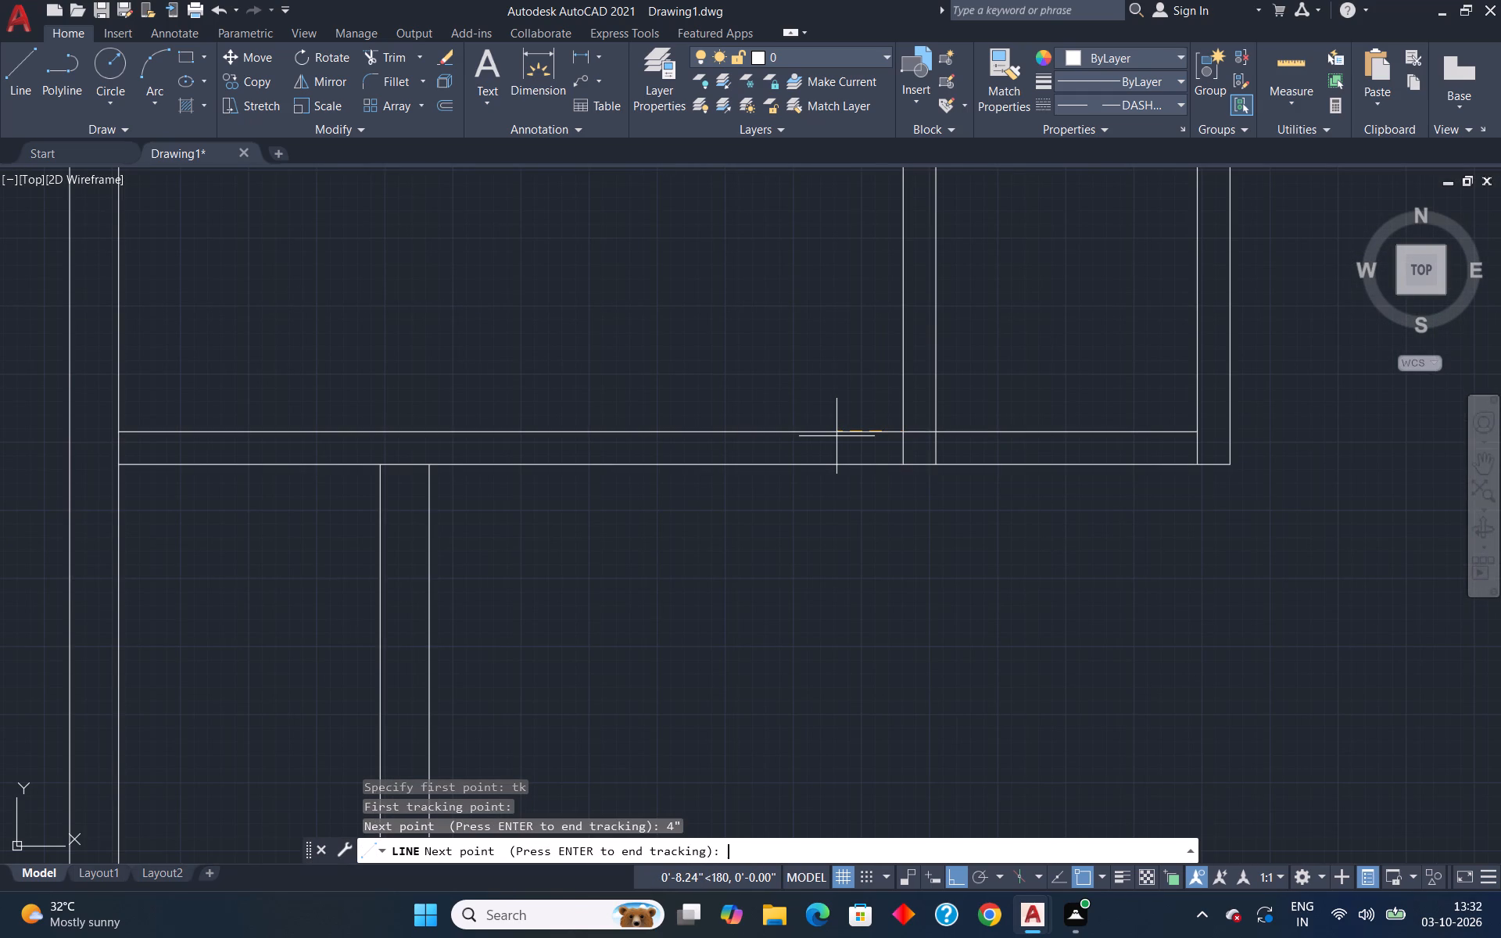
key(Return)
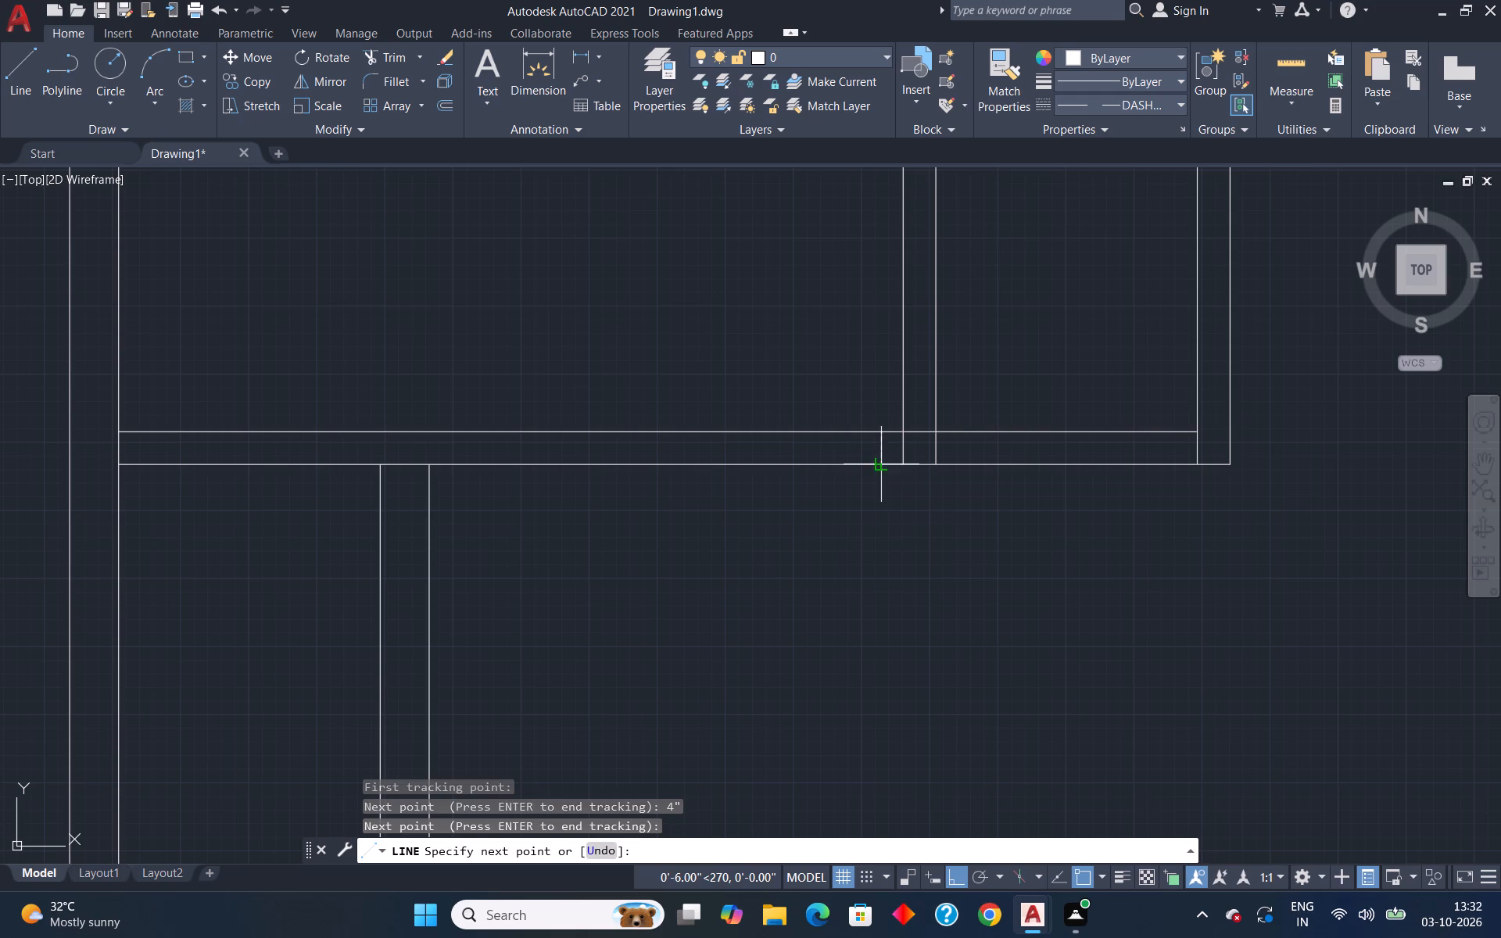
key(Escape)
Set the linetype to ByLayer and outline a 3' opening in the upper-left room's bottom wall, starting 4" left of the vertical partition.
click(1123, 100)
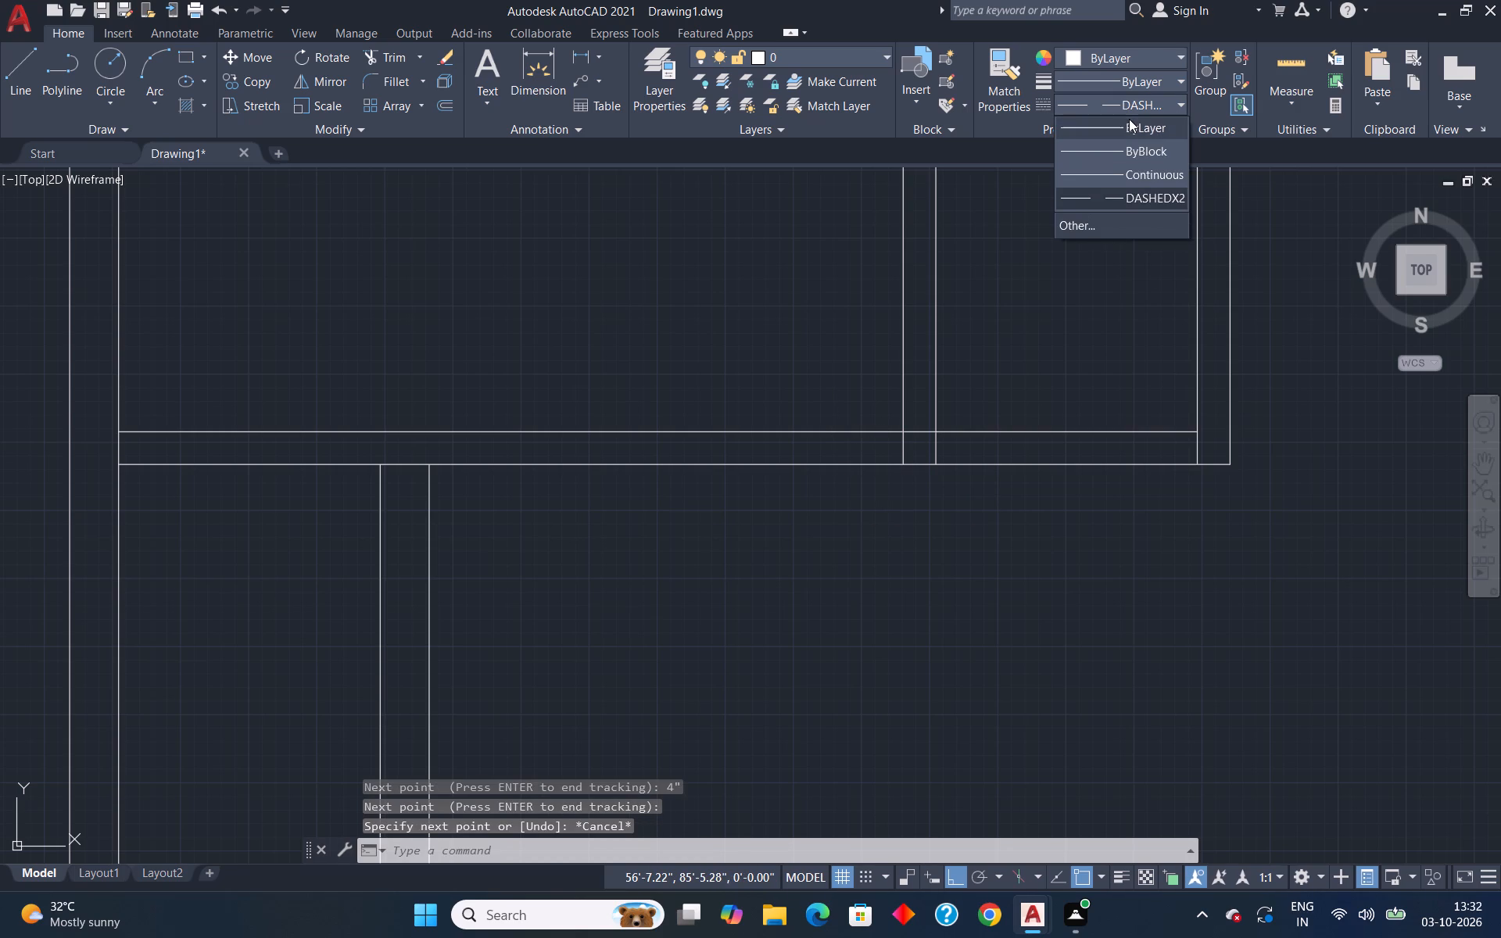
click(1129, 120)
key(l)
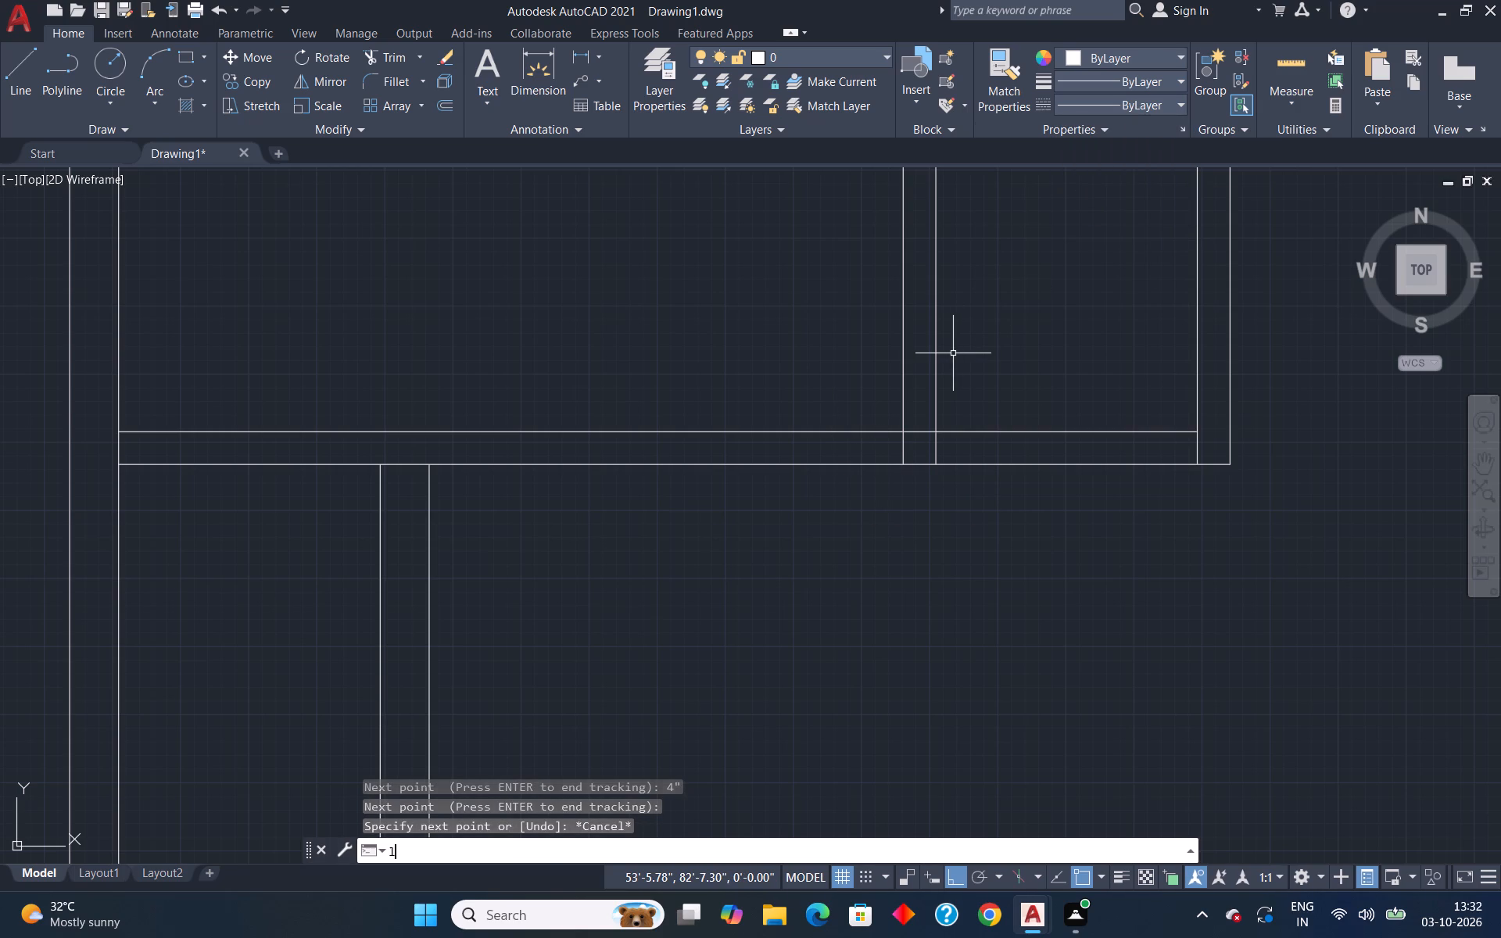
key(Return)
text(tk)
key(Return)
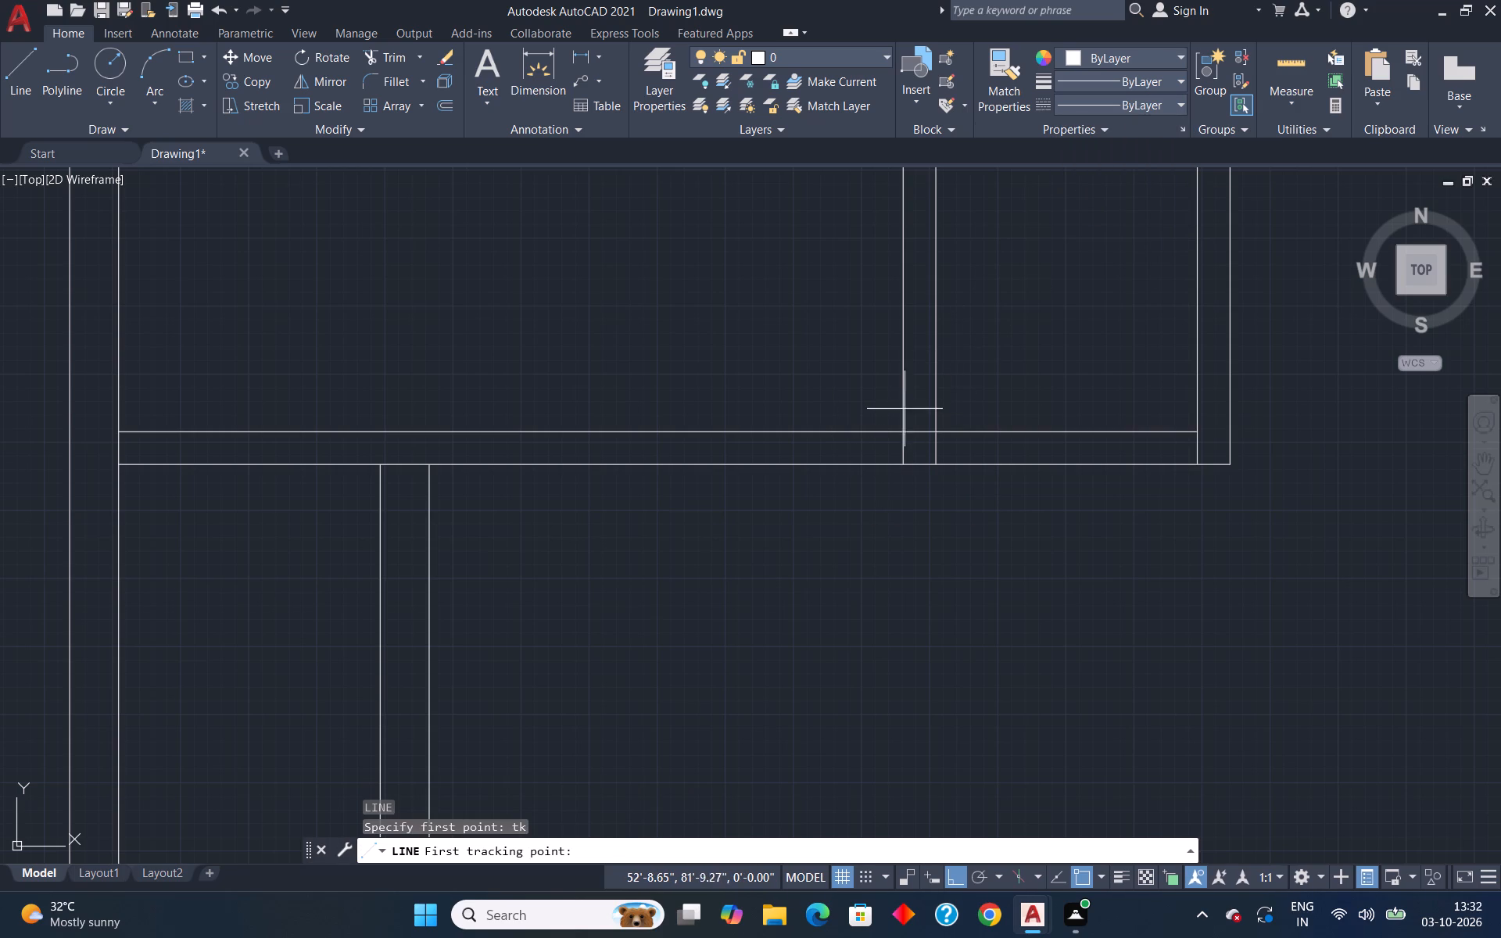
click(905, 433)
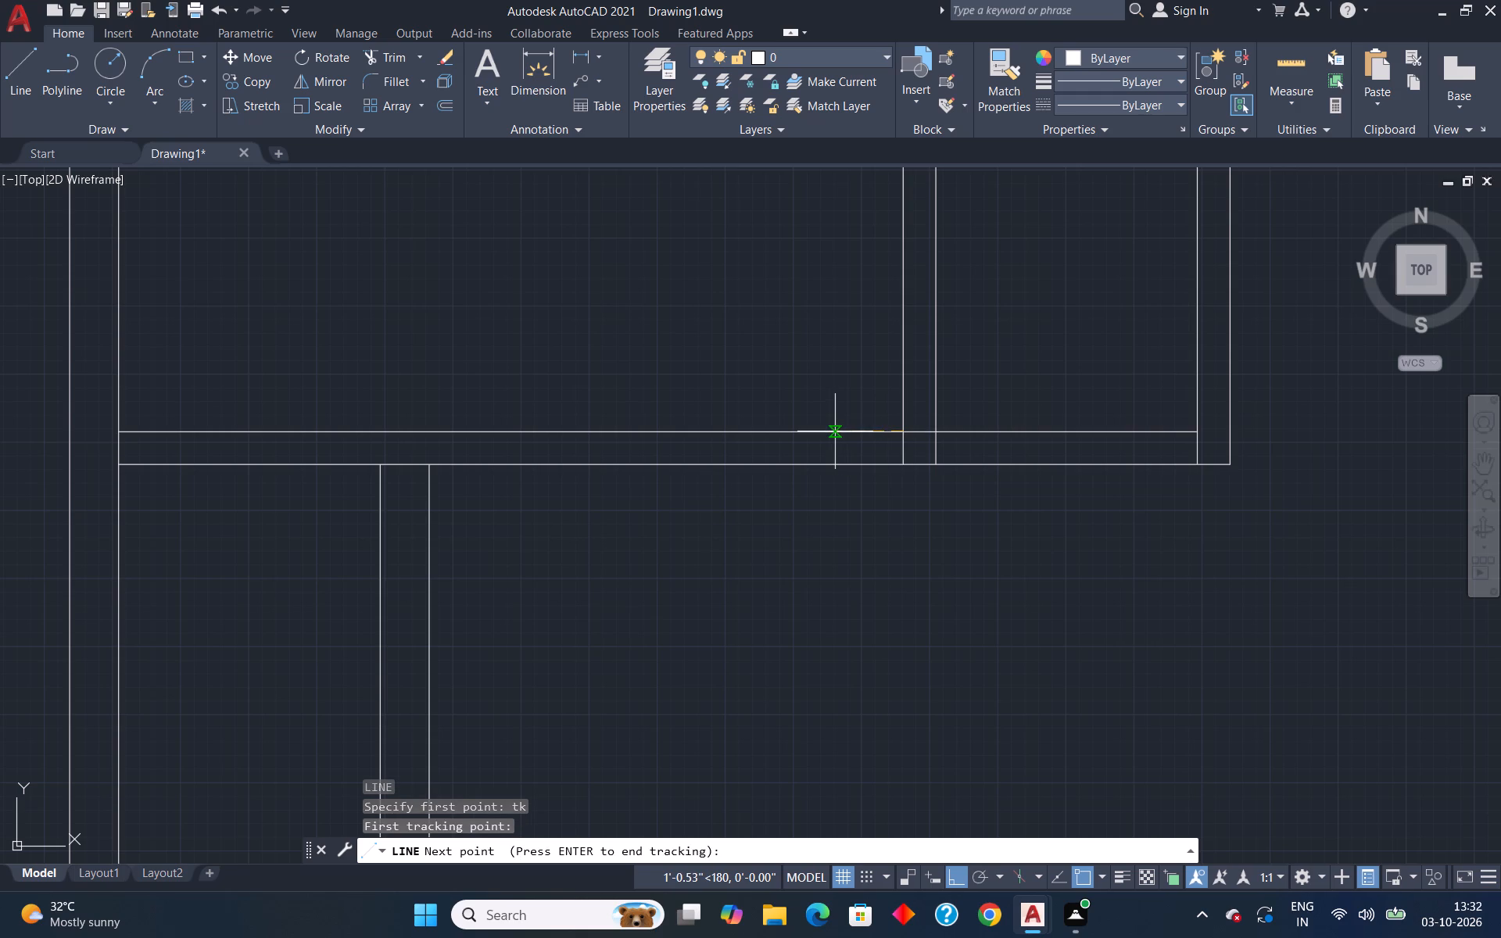
text(4")
key(Return)
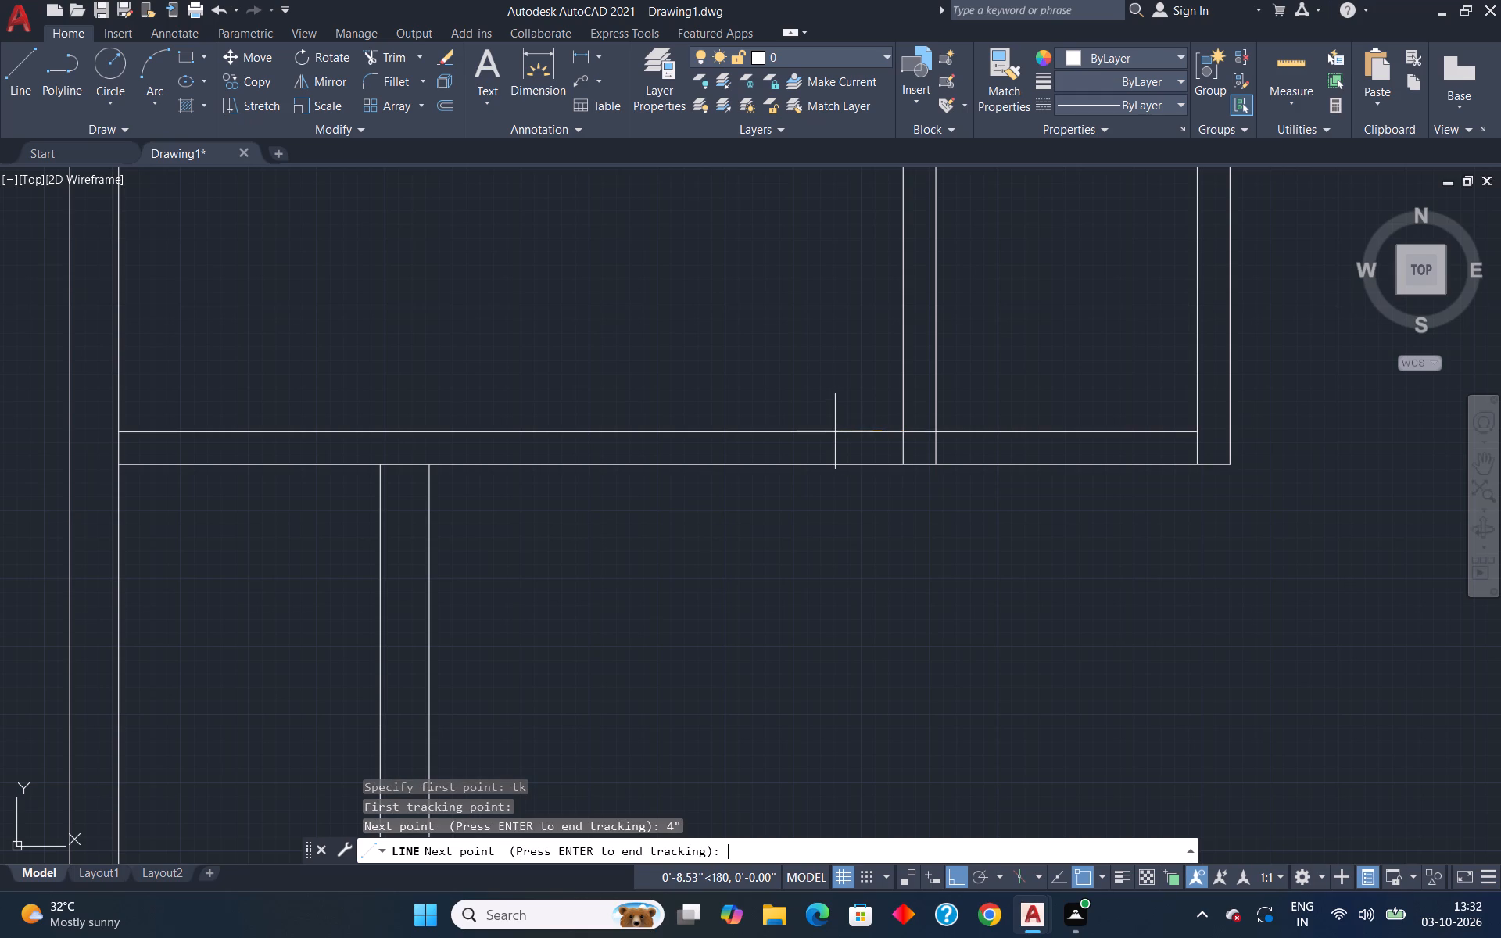
key(Return)
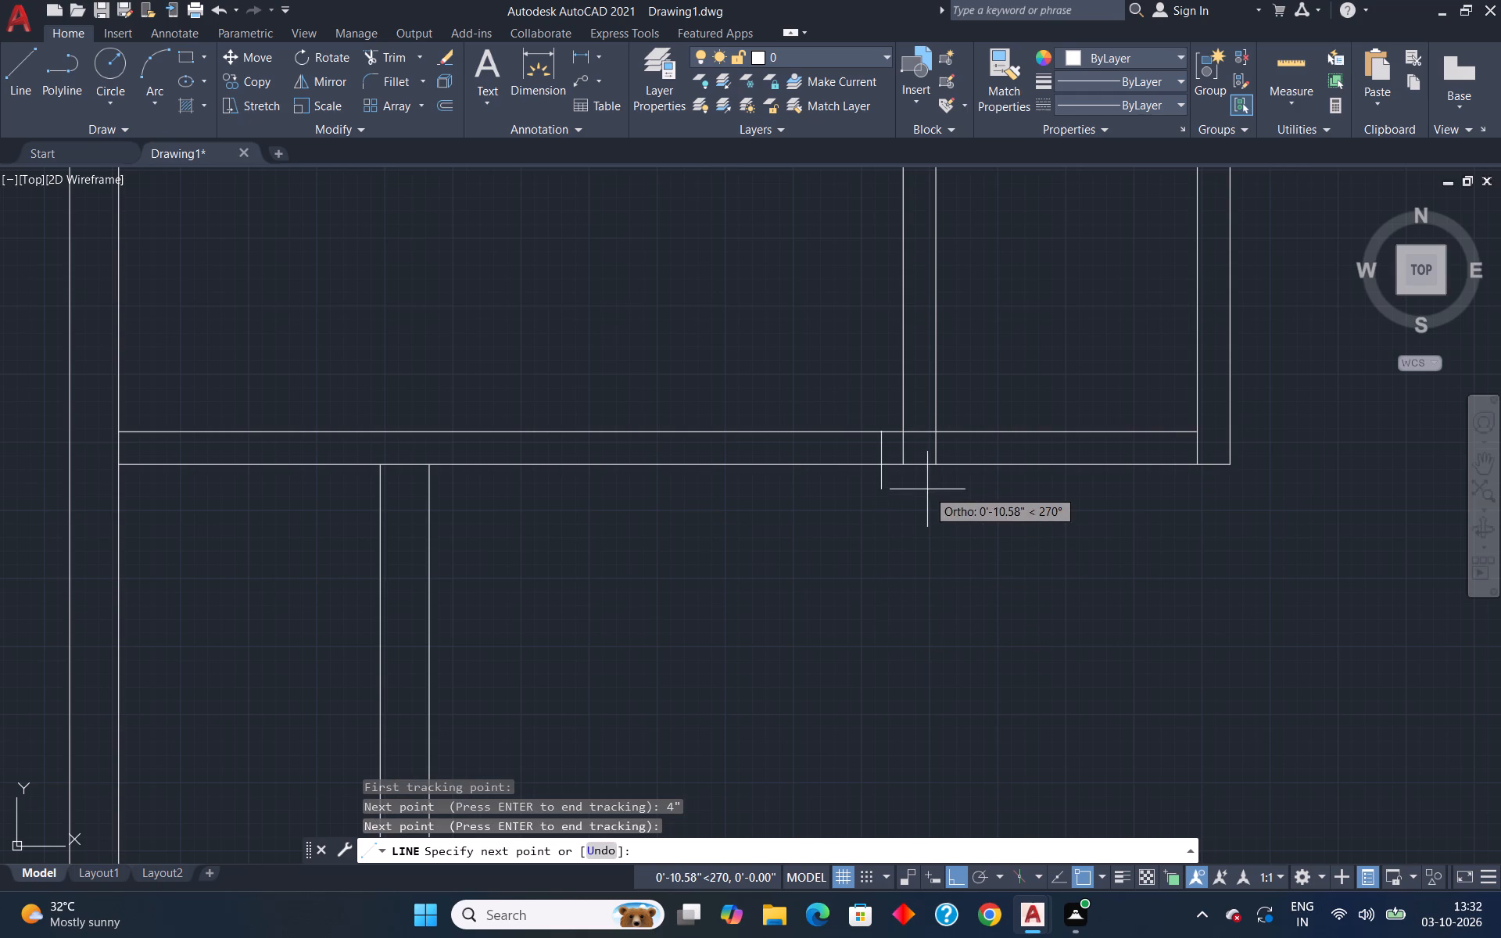
click(886, 462)
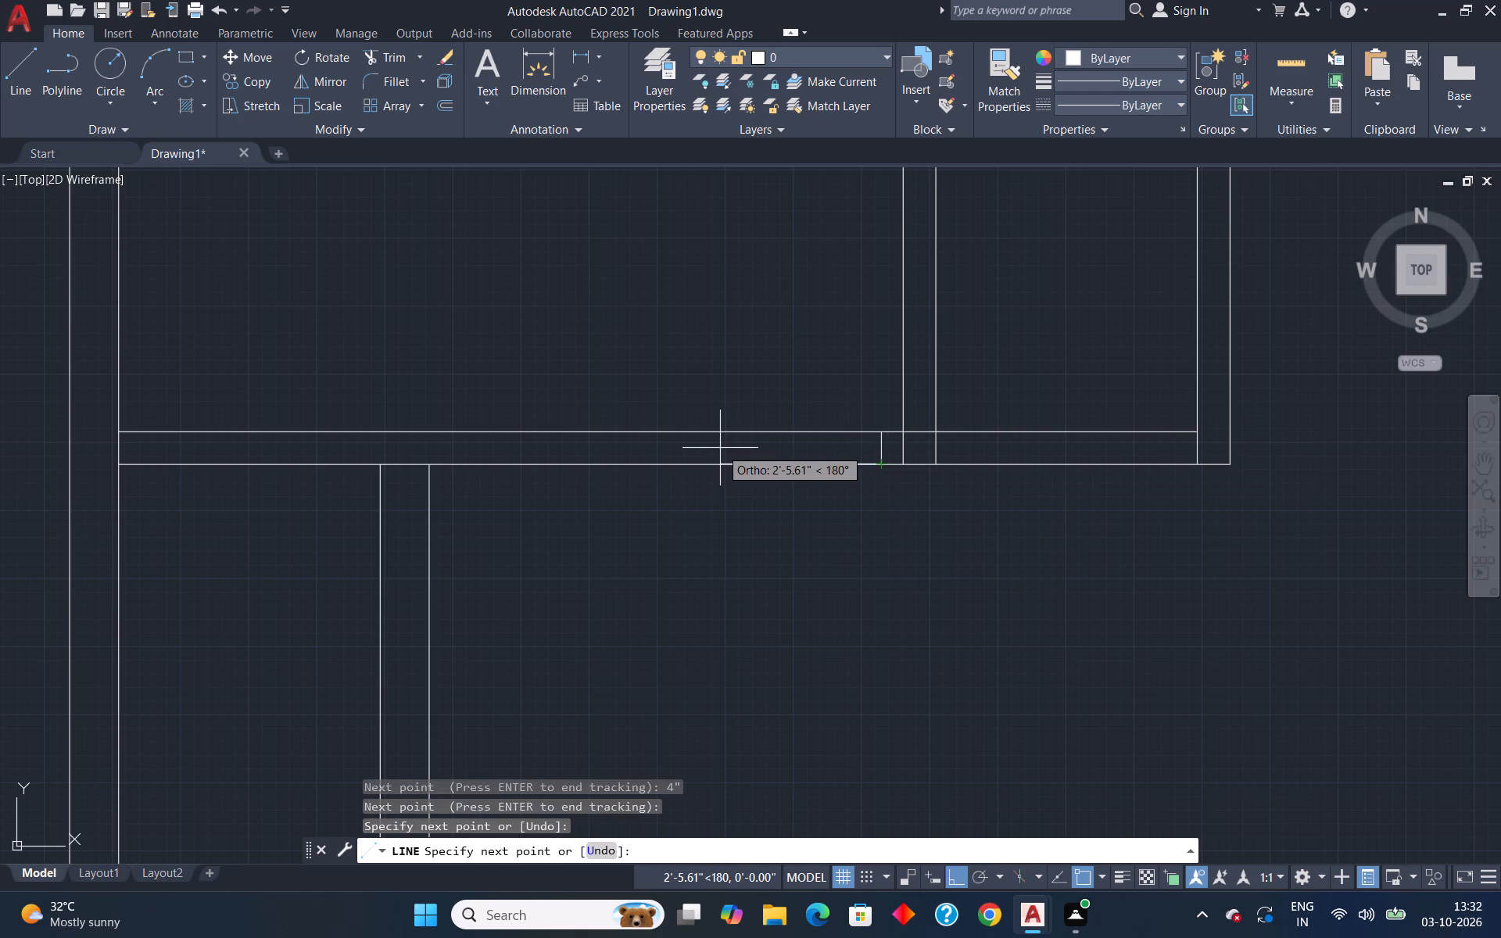
text(3')
key(Return)
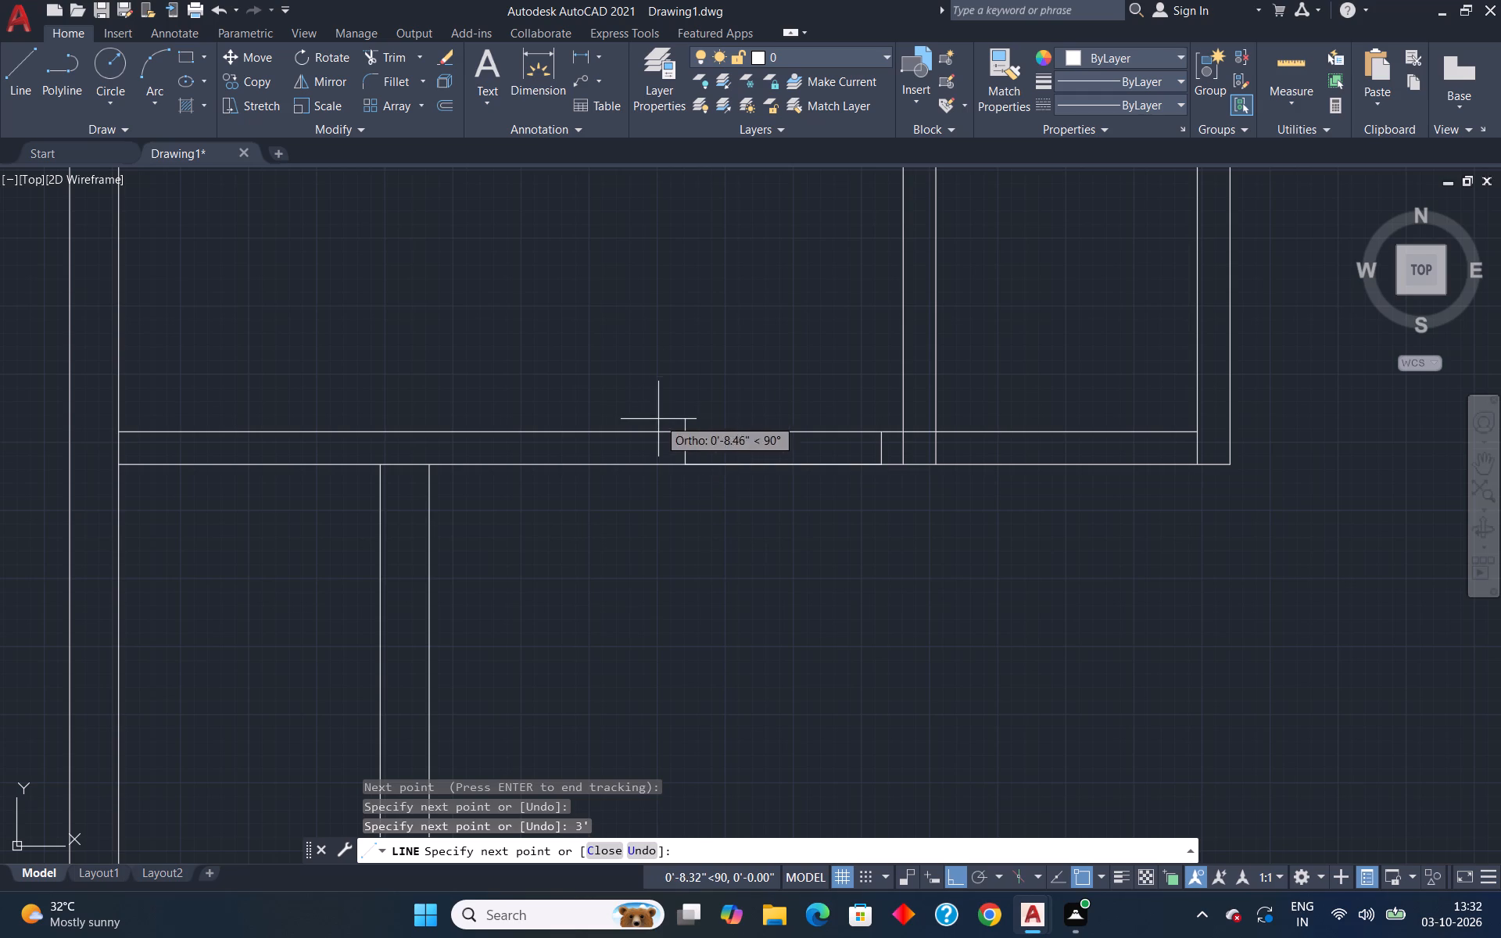
click(678, 434)
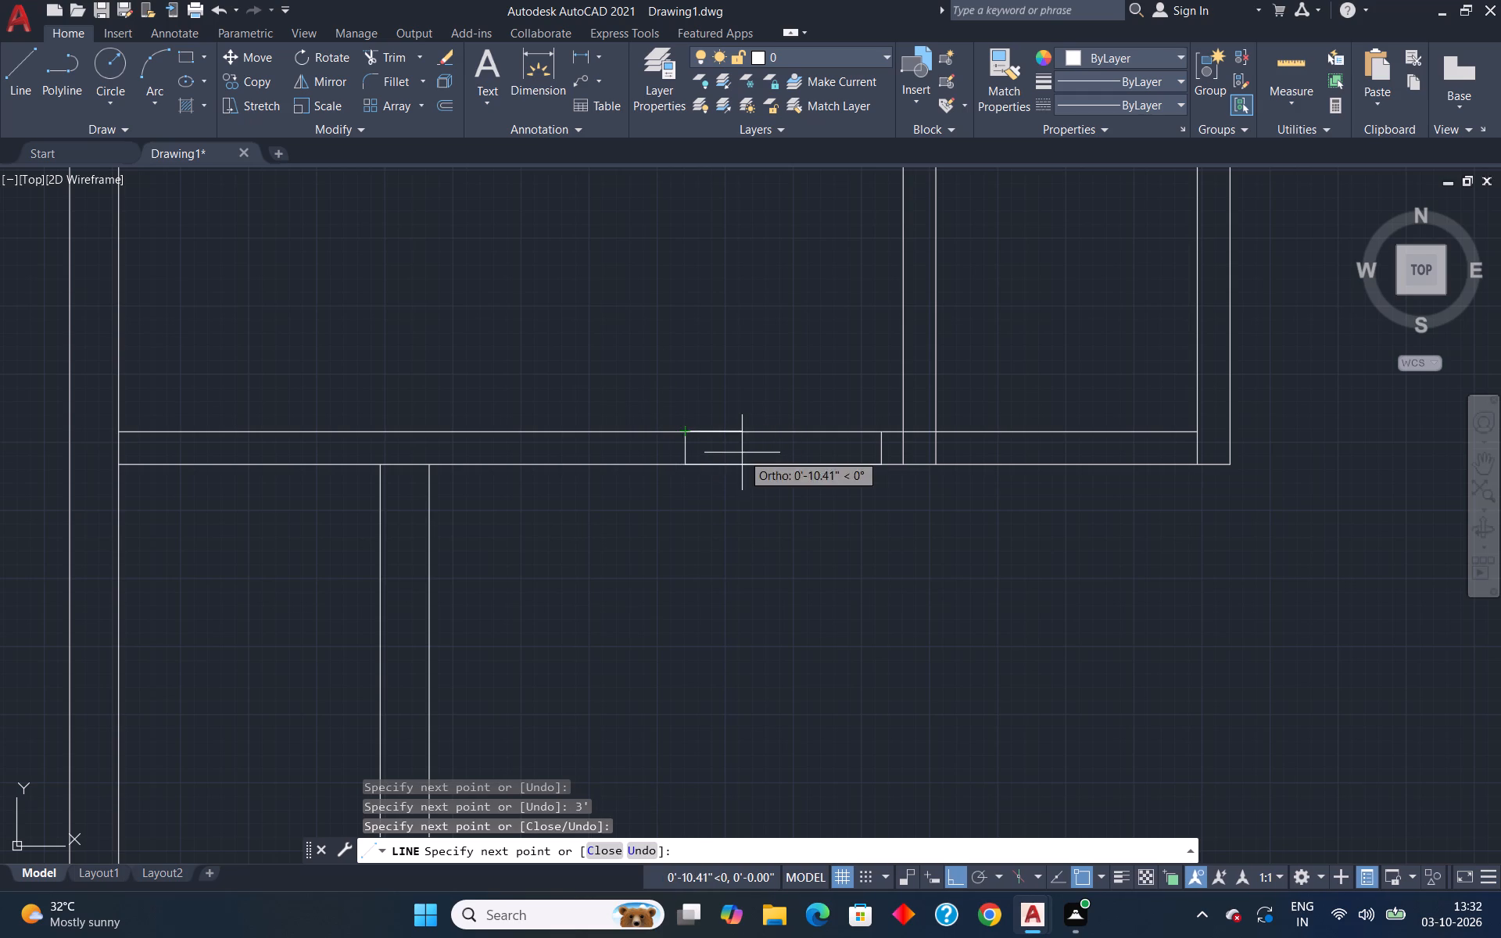
key(Escape)
Outline a 2'6" opening in the right wall of the small upper room, starting 4" above the horizontal partition's upper face.
scroll(744, 503, down, 4)
scroll(808, 408, up, 2)
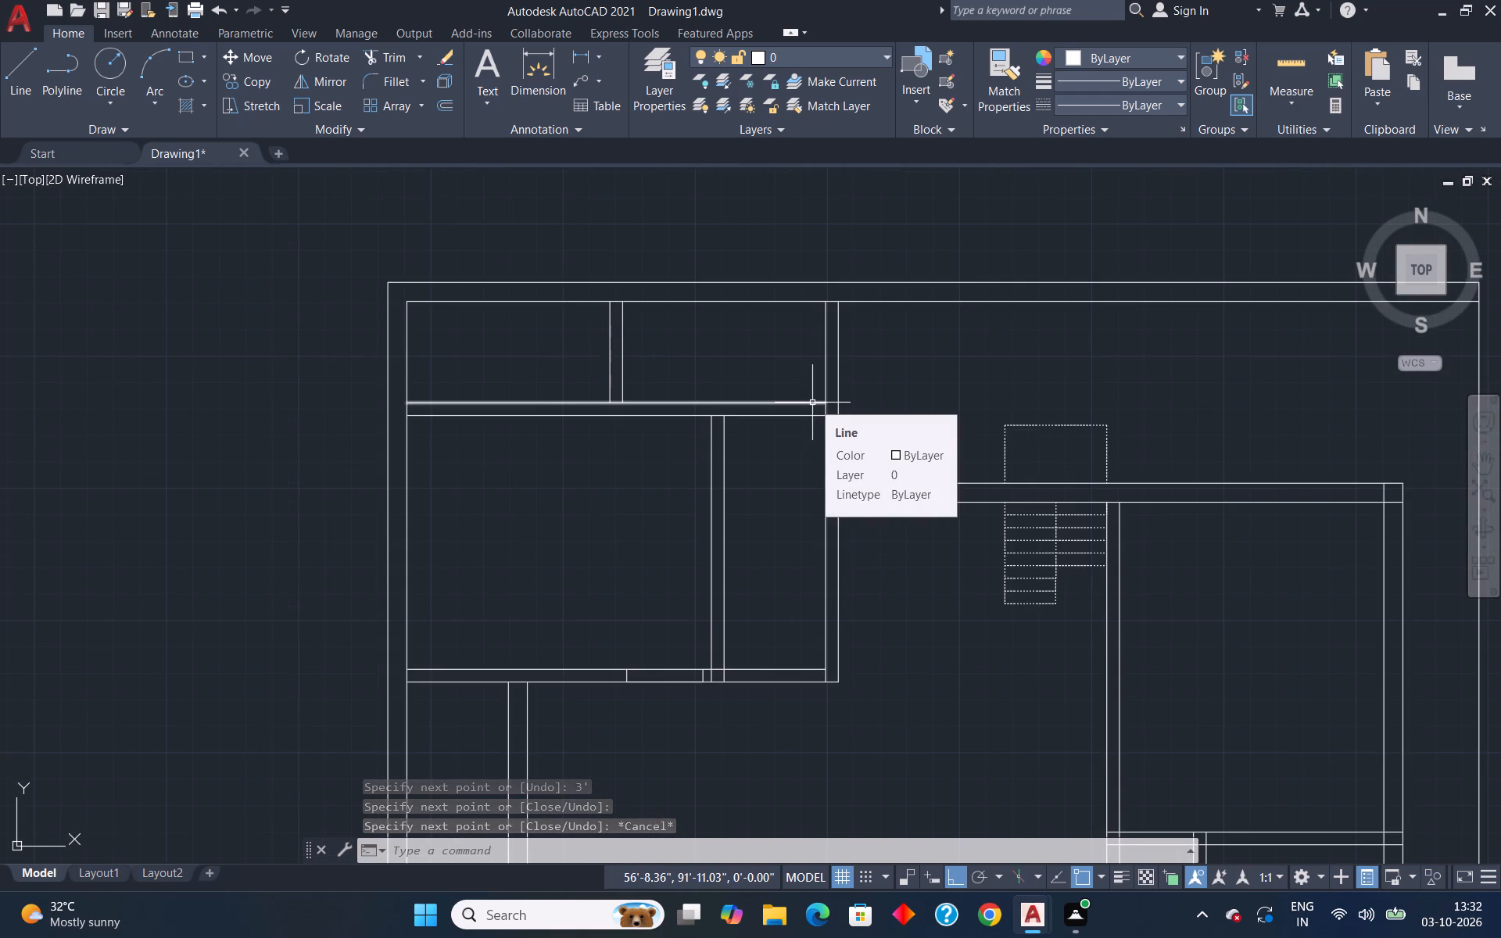
key(l)
key(Return)
text(tk)
key(Return)
scroll(815, 389, up, 2)
click(840, 428)
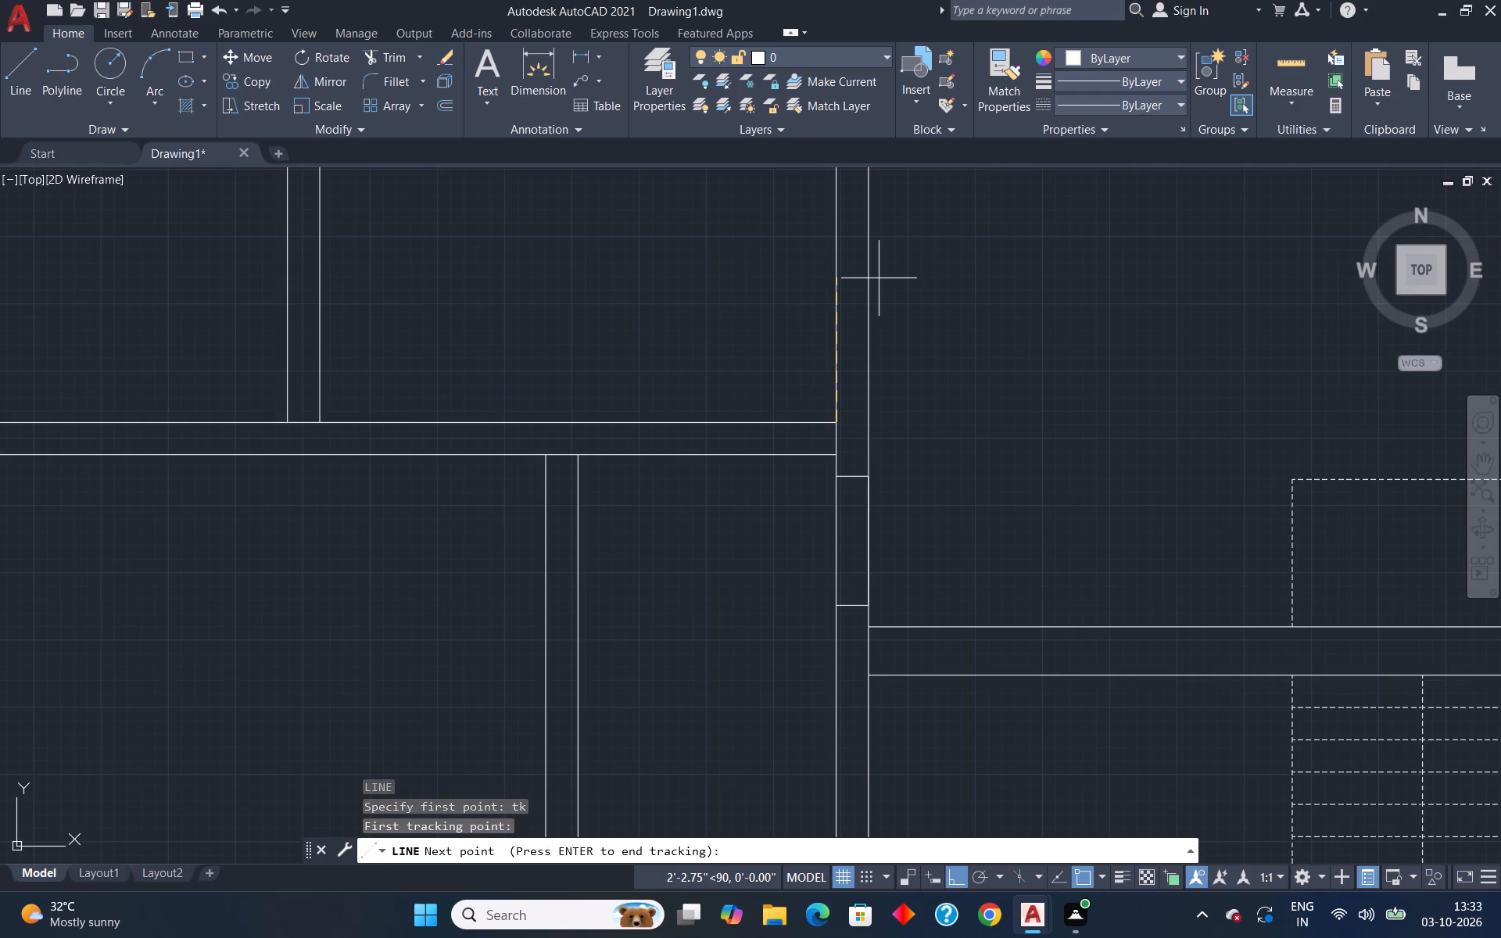
text(4")
key(Return)
key(Return)
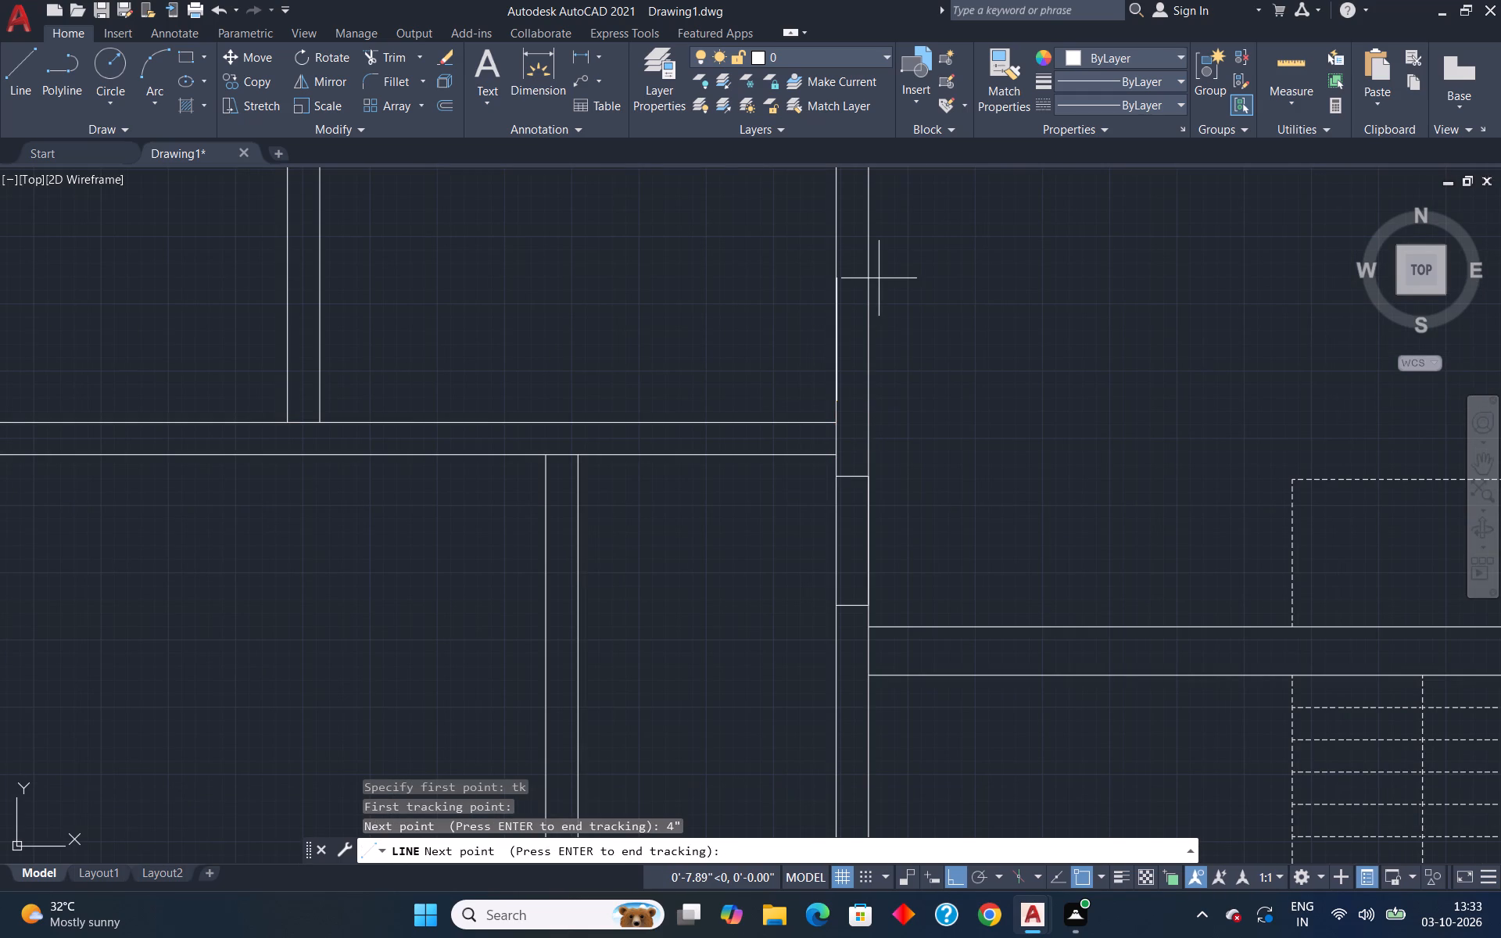
click(870, 396)
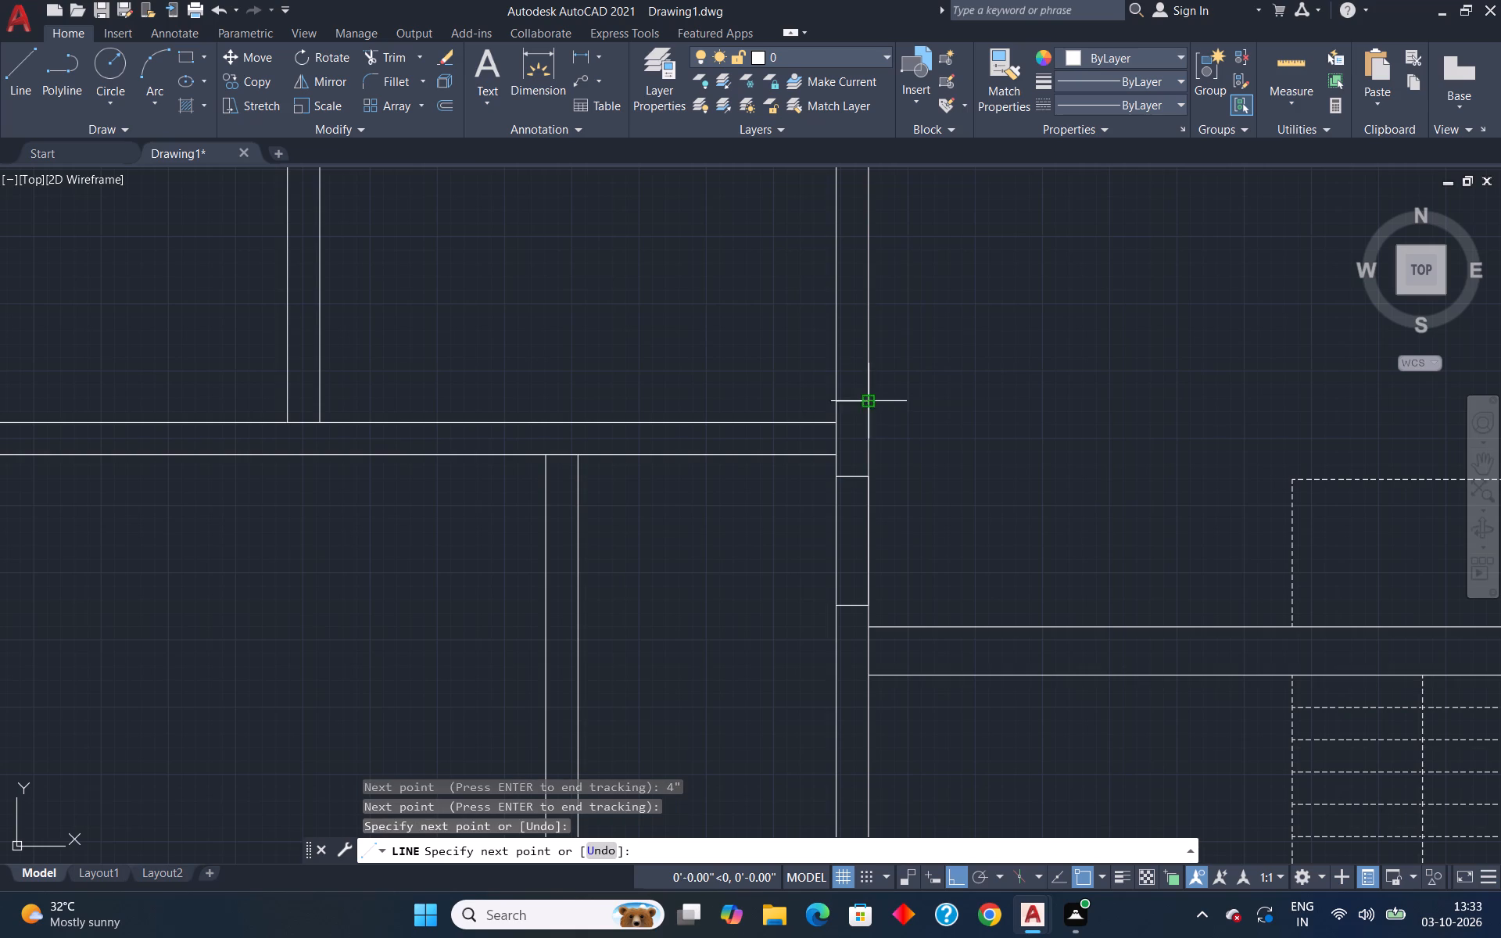
text(2'6")
key(Return)
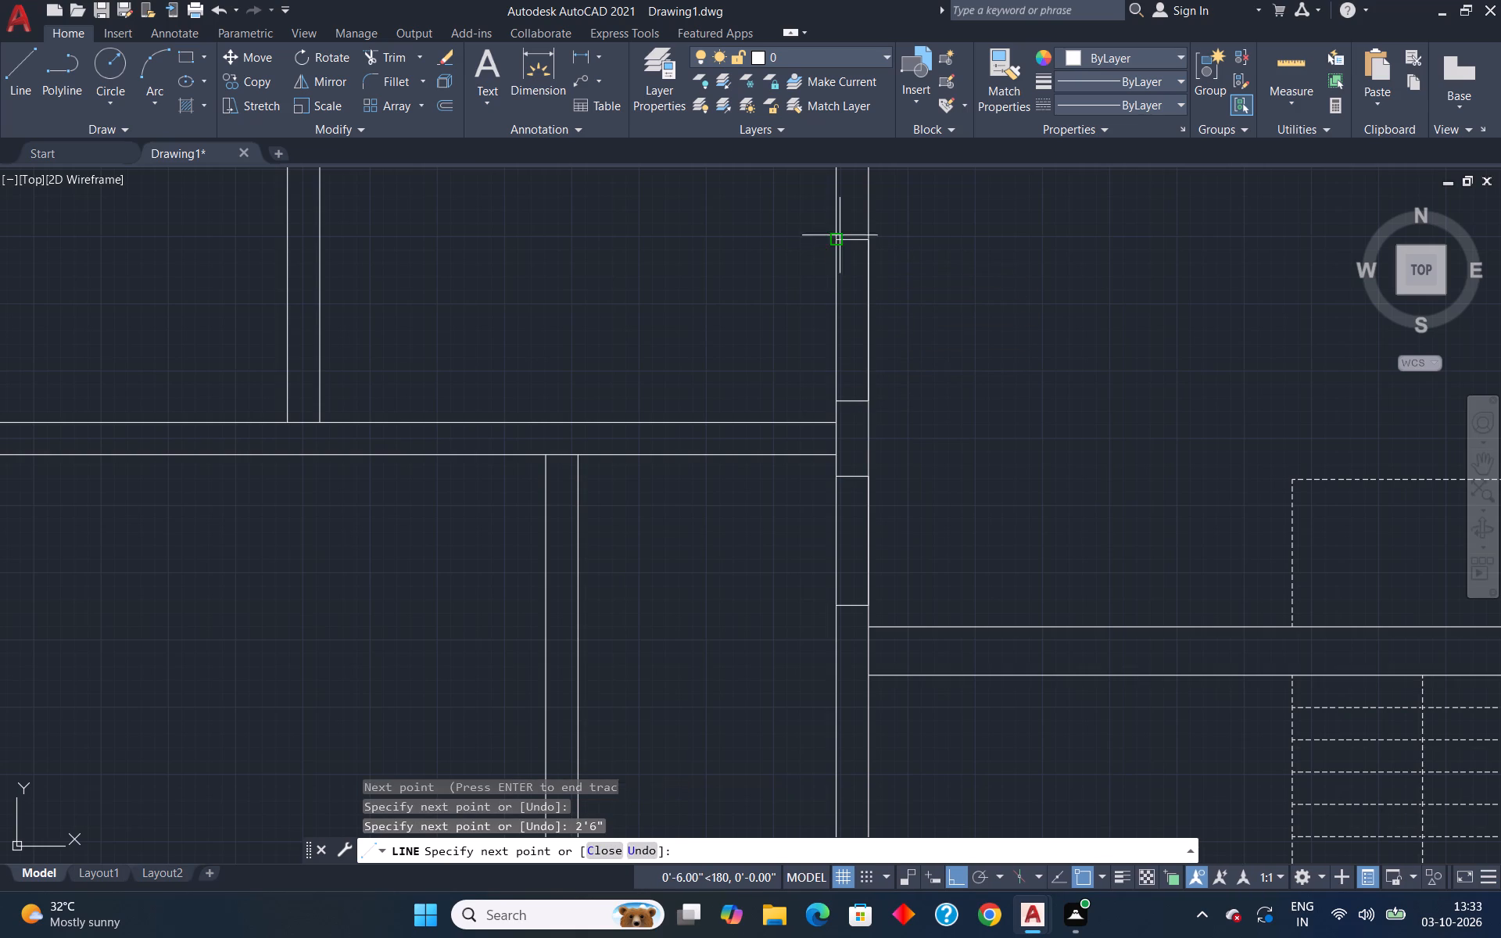
click(840, 235)
key(Escape)
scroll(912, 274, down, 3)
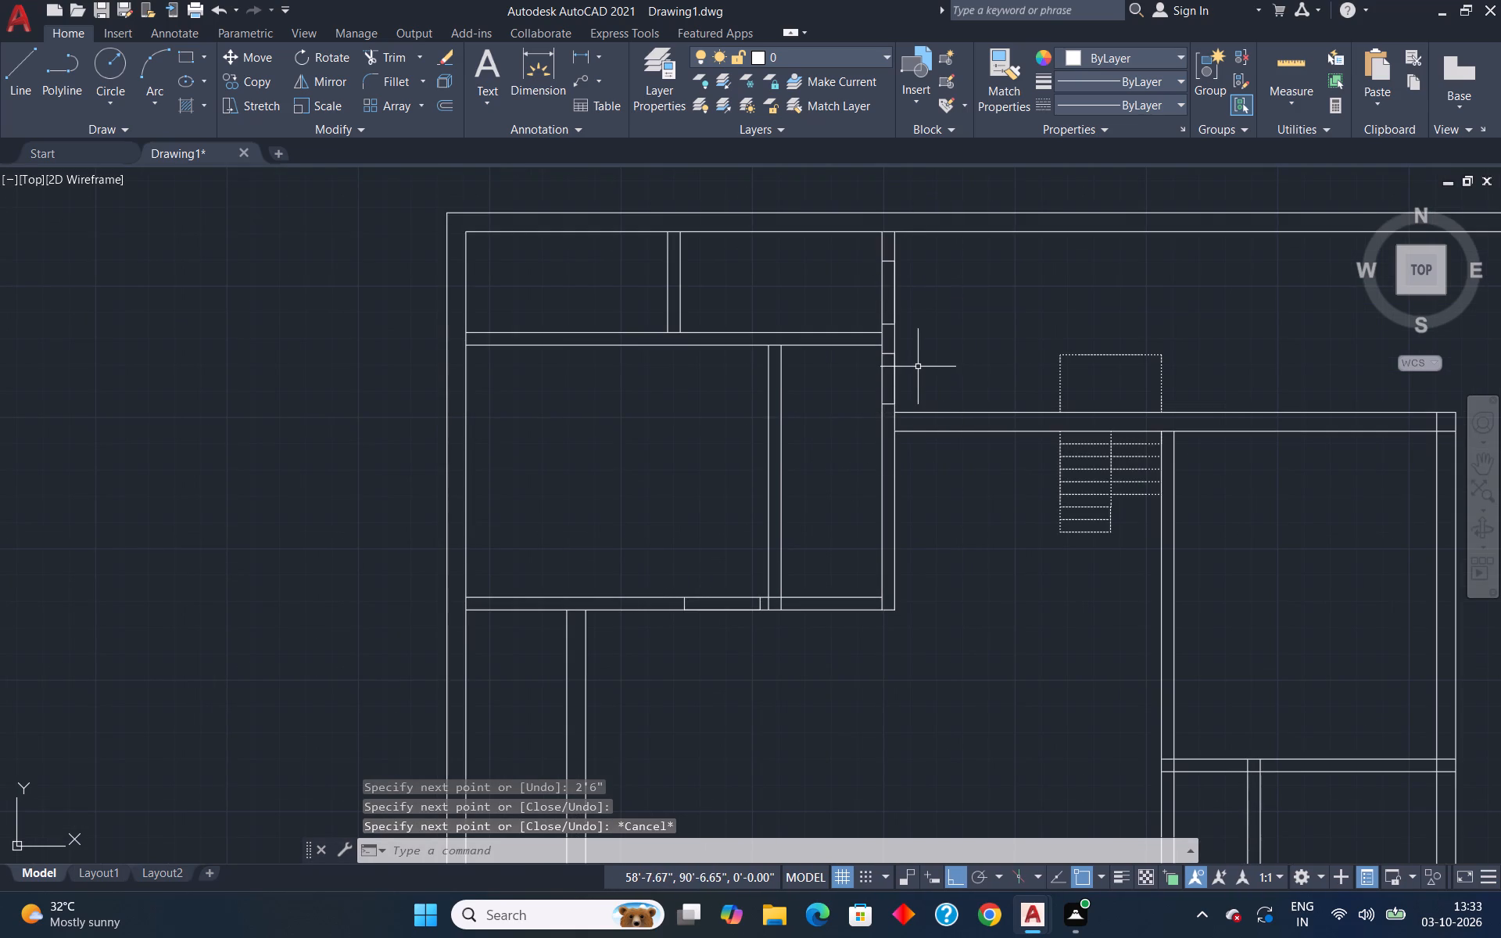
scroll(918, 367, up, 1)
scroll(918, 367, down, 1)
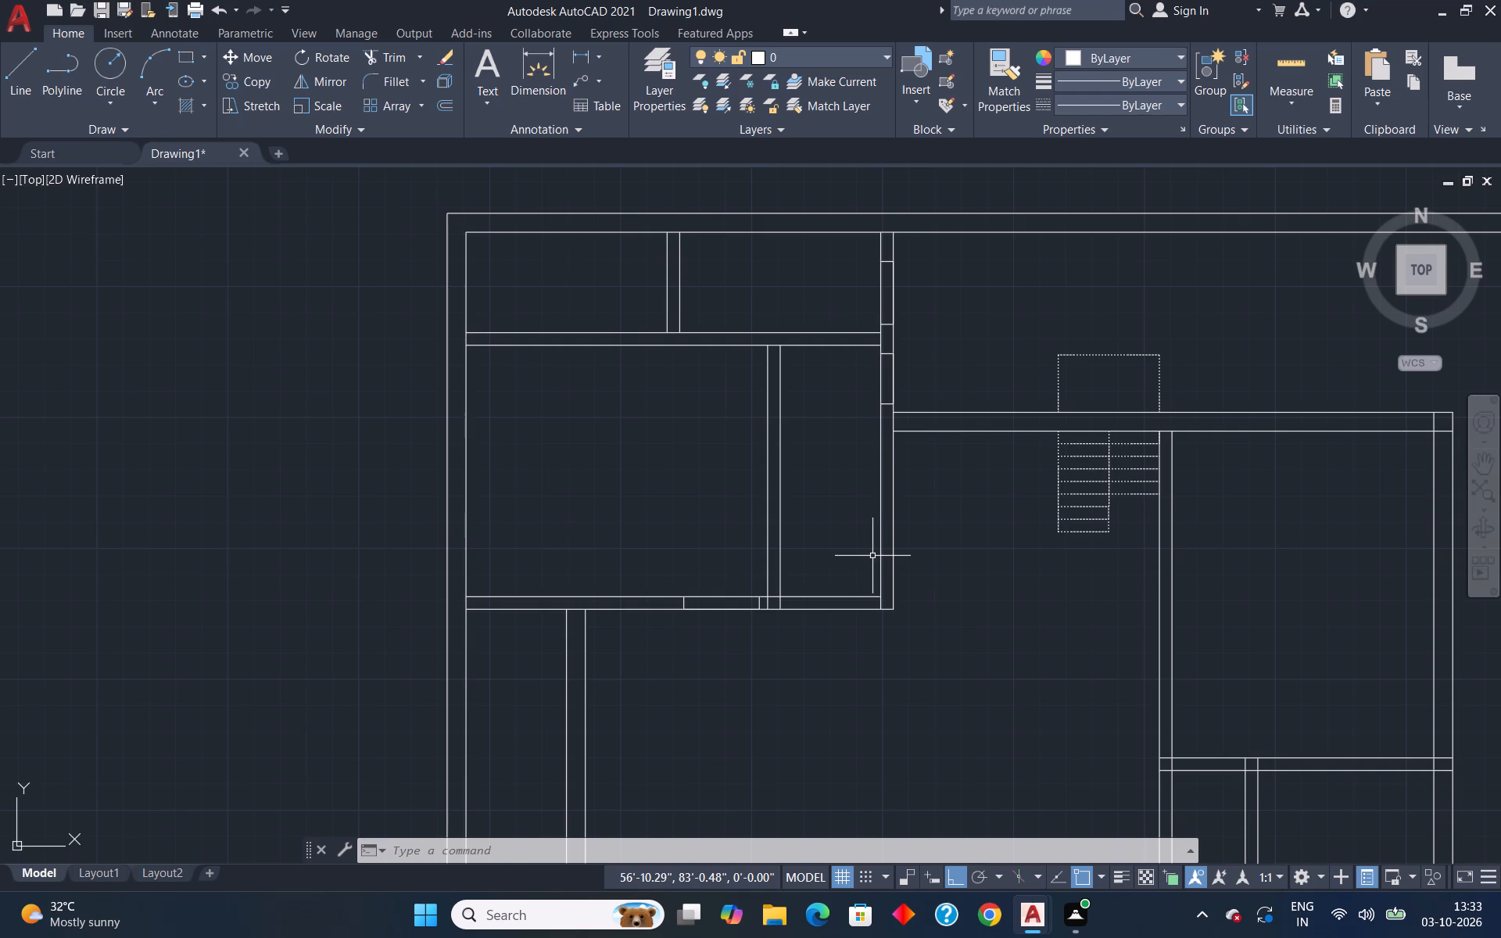
Draw a horizontal line across the narrow room right of the vertical partition, 3'4" above the bottom wall's inner face.
click(1297, 73)
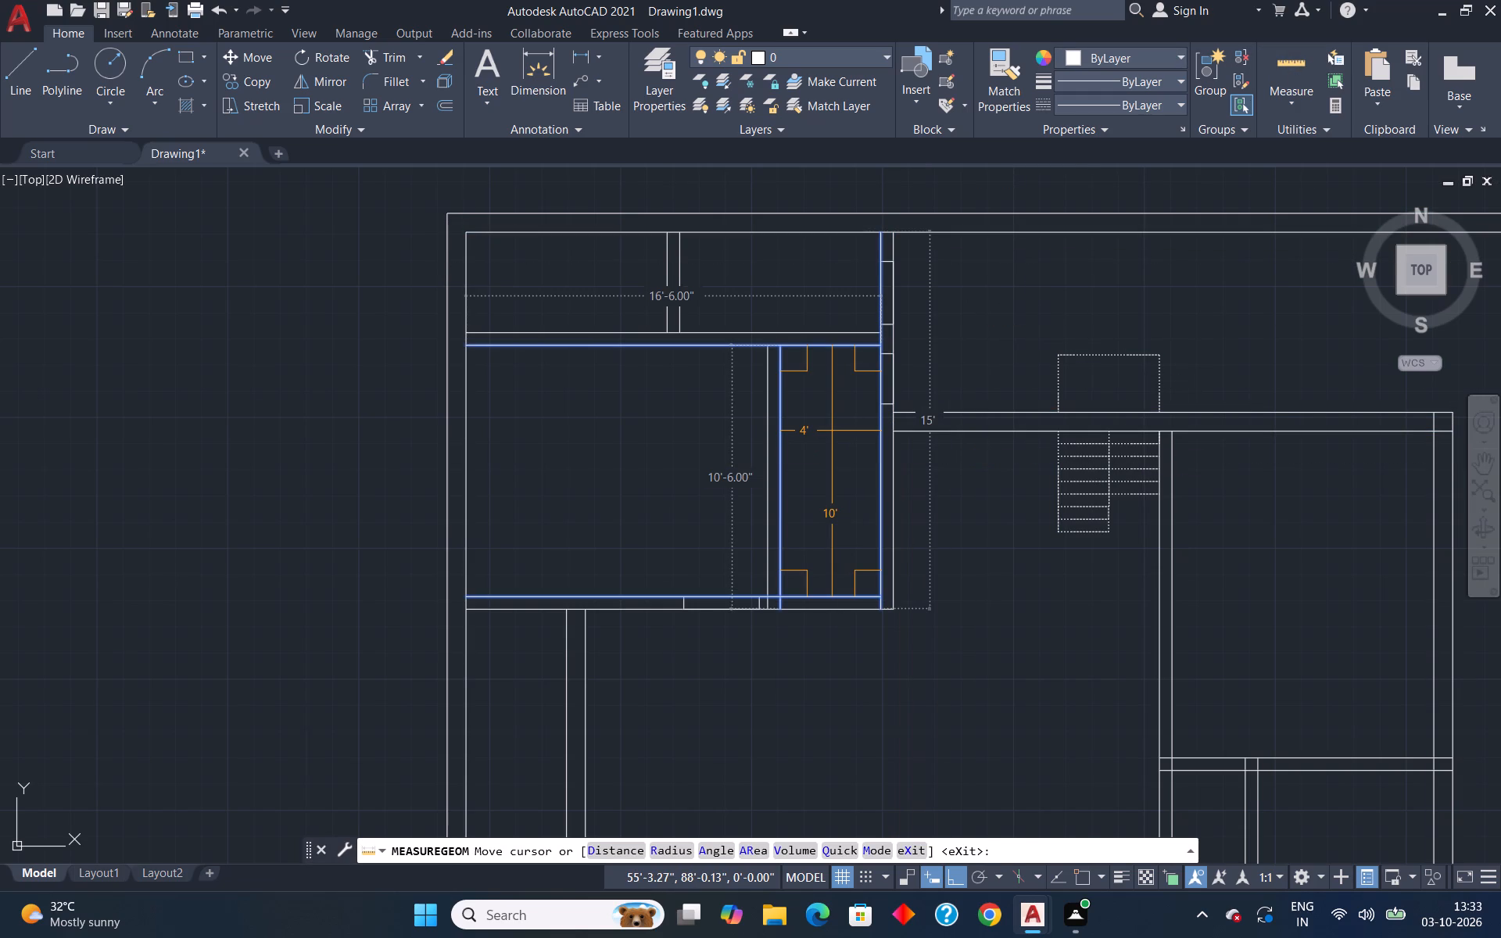
key(Escape)
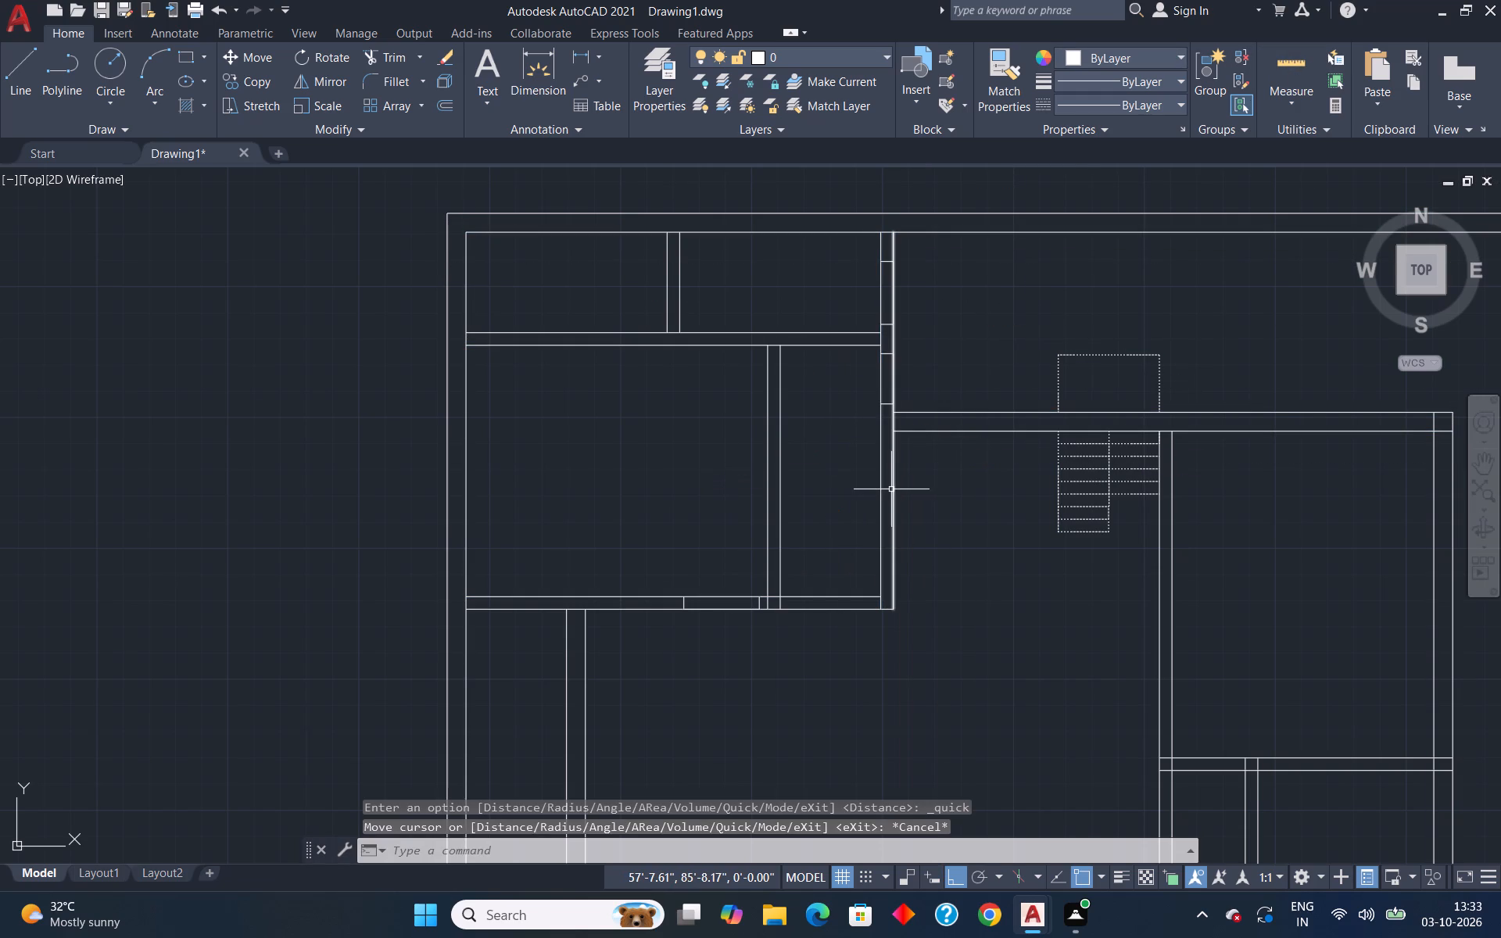
key(l)
key(Return)
text(tk)
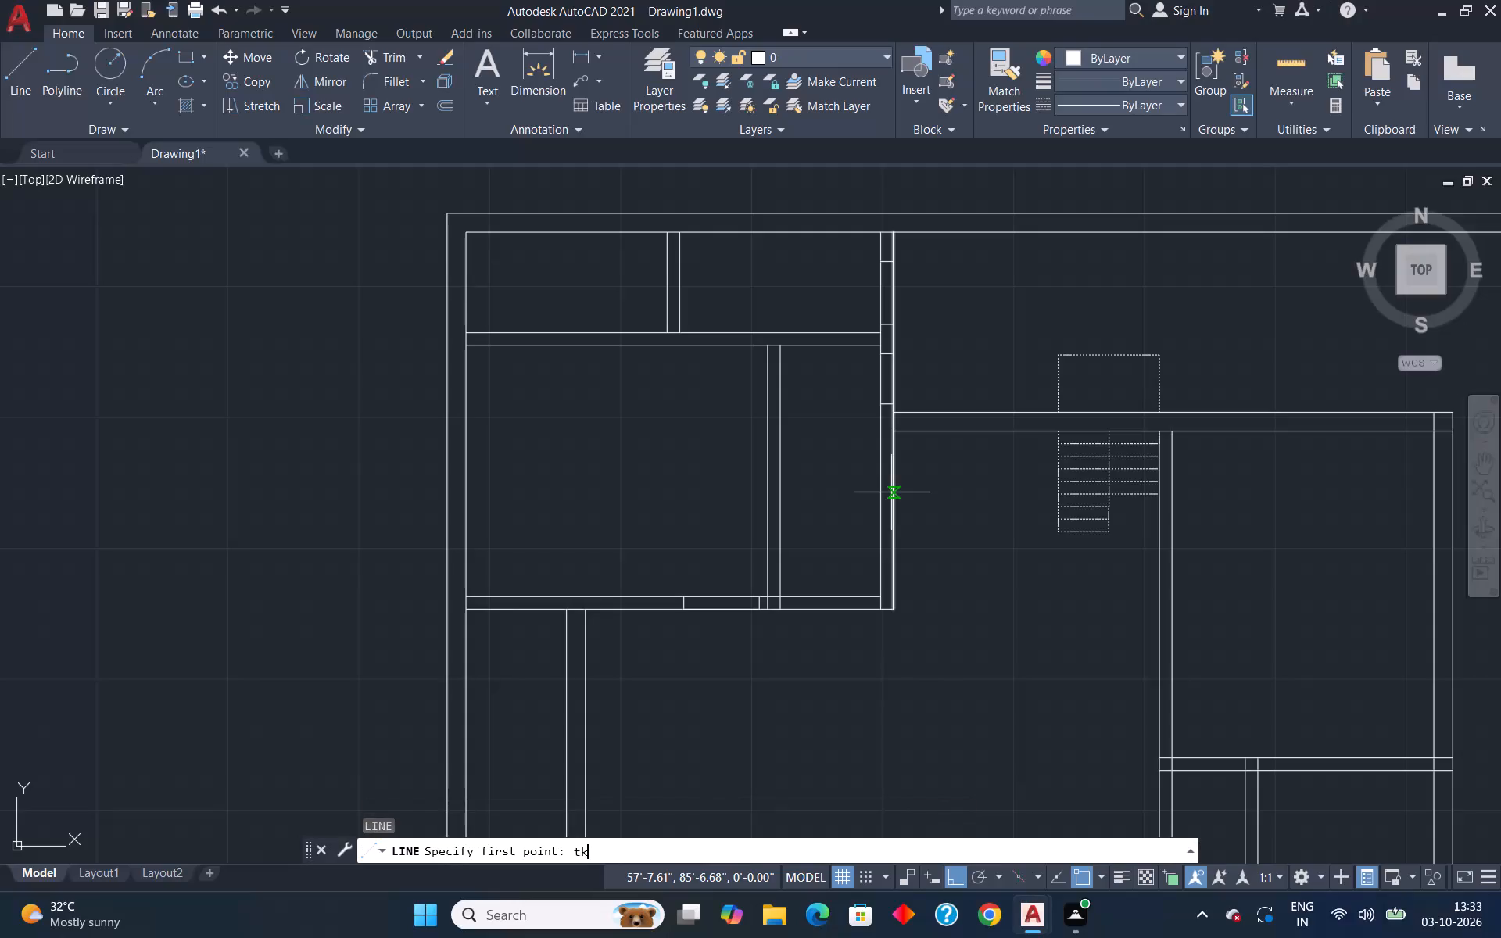
key(Return)
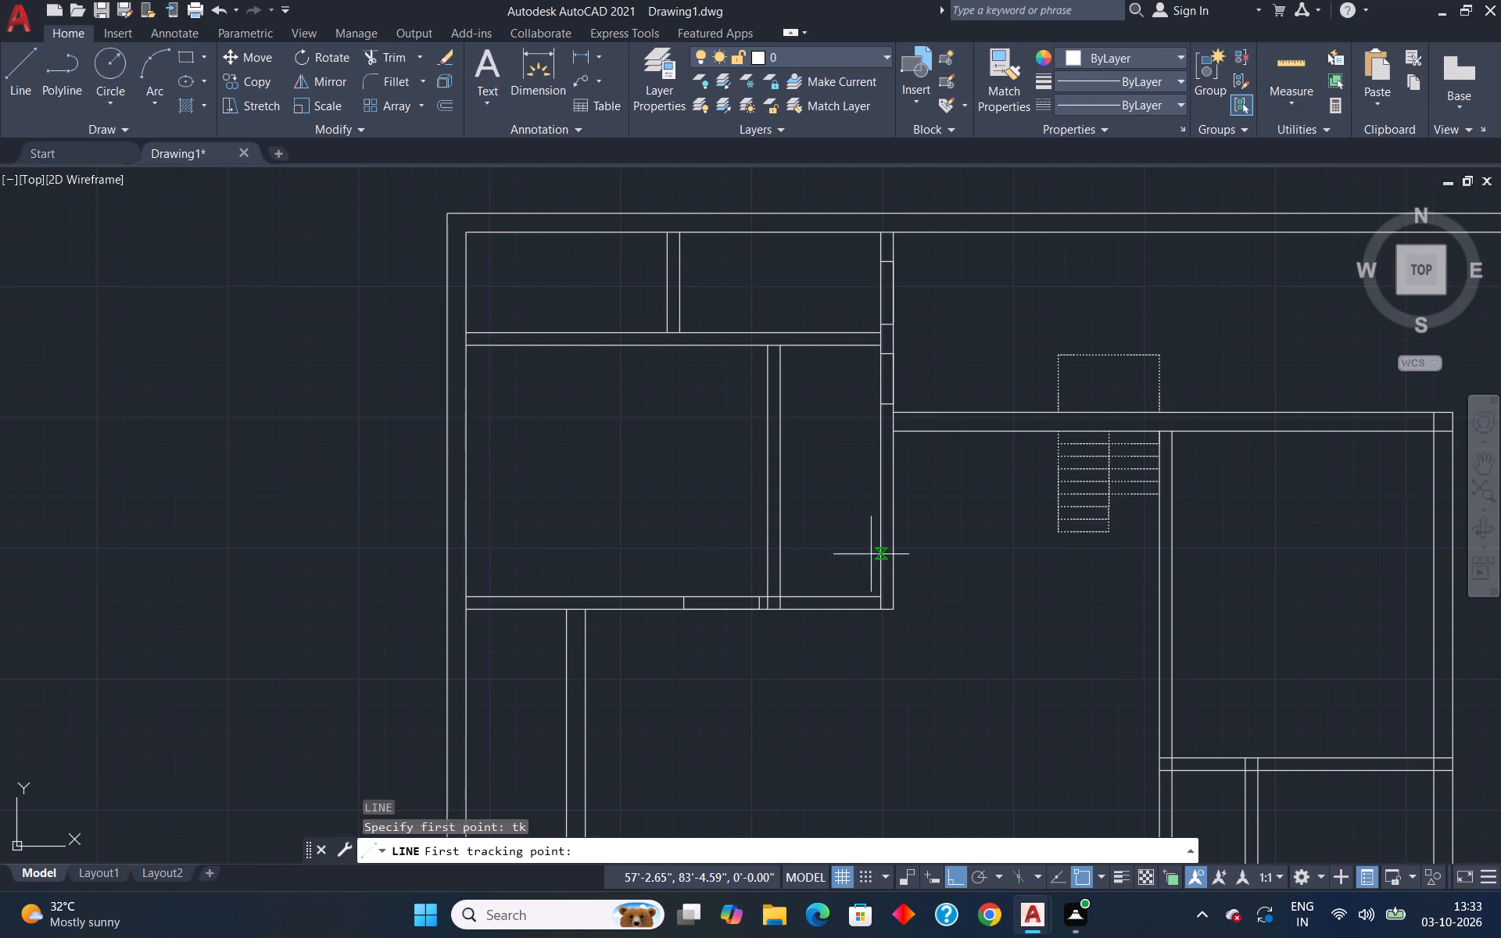
click(880, 593)
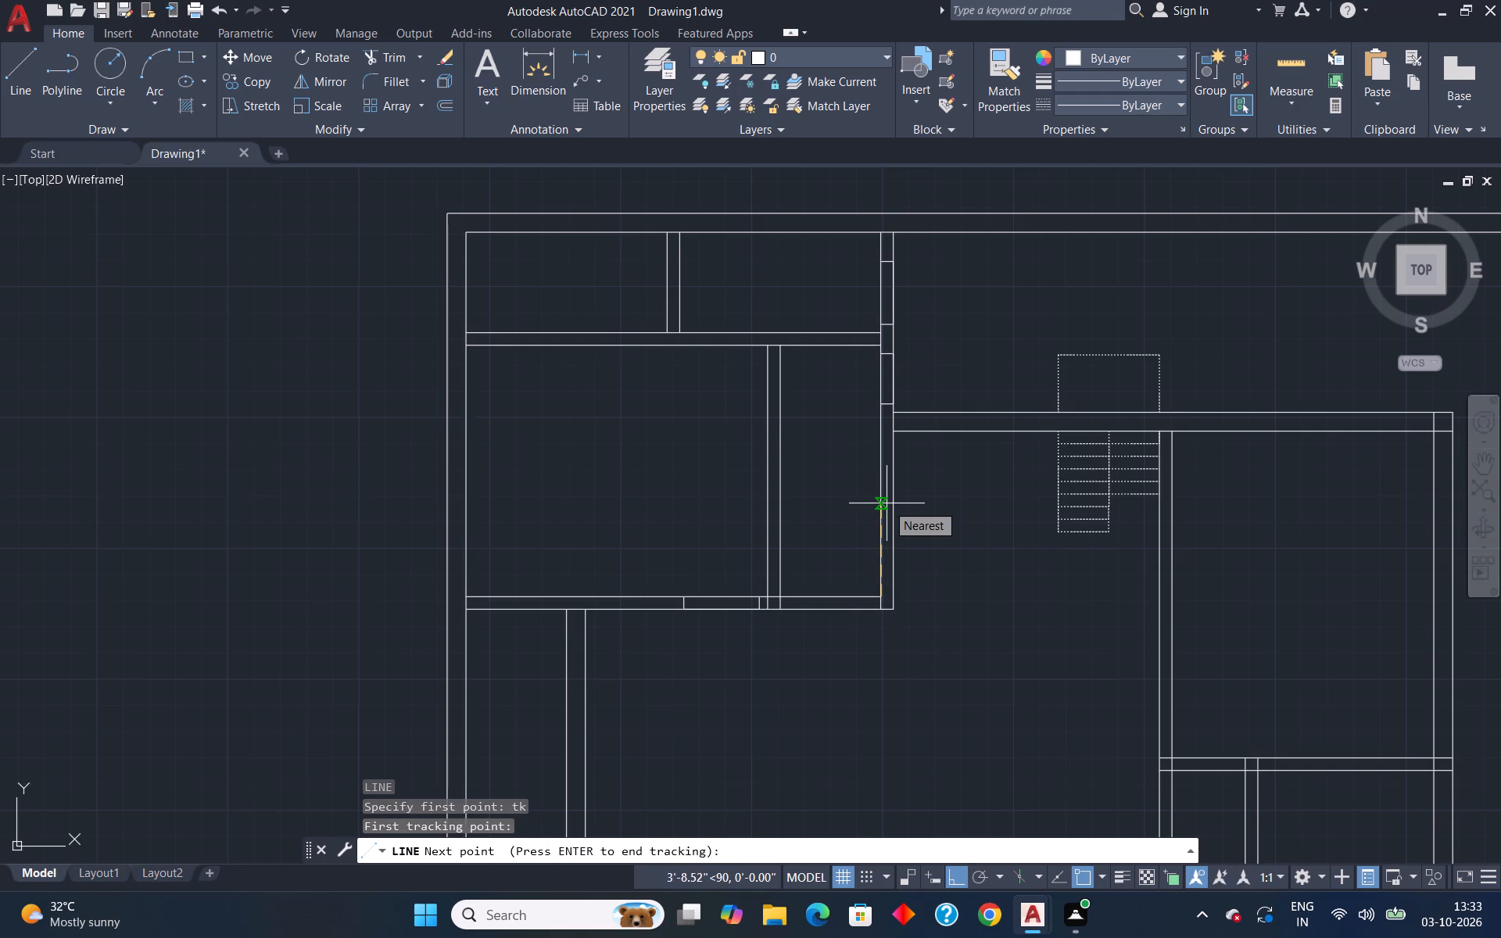
text(3')
text(4")
key(Return)
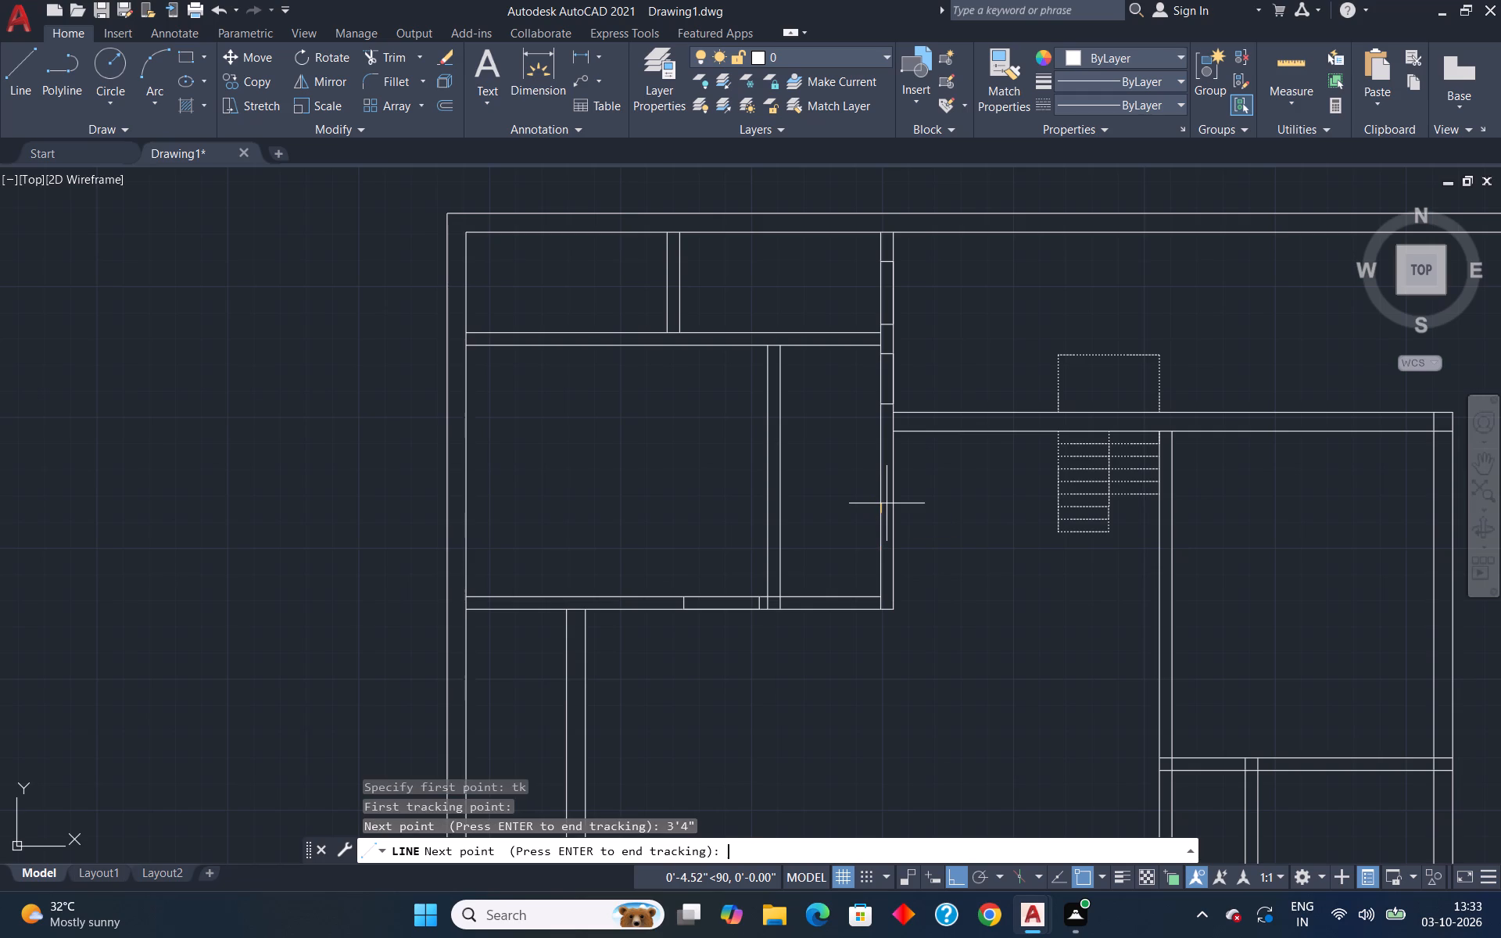
key(Return)
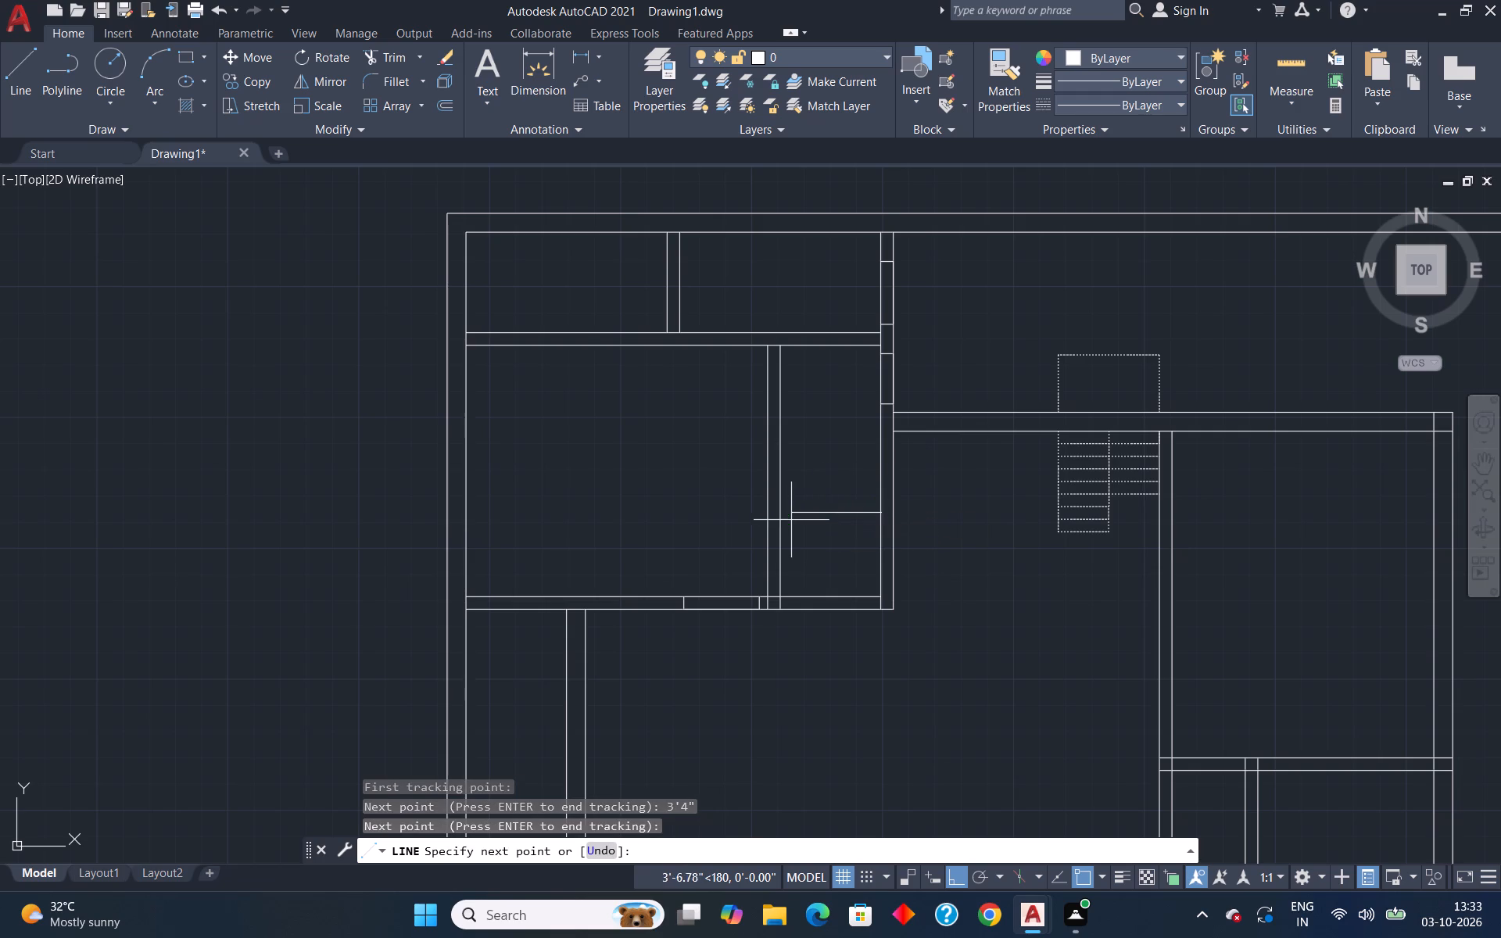
click(778, 519)
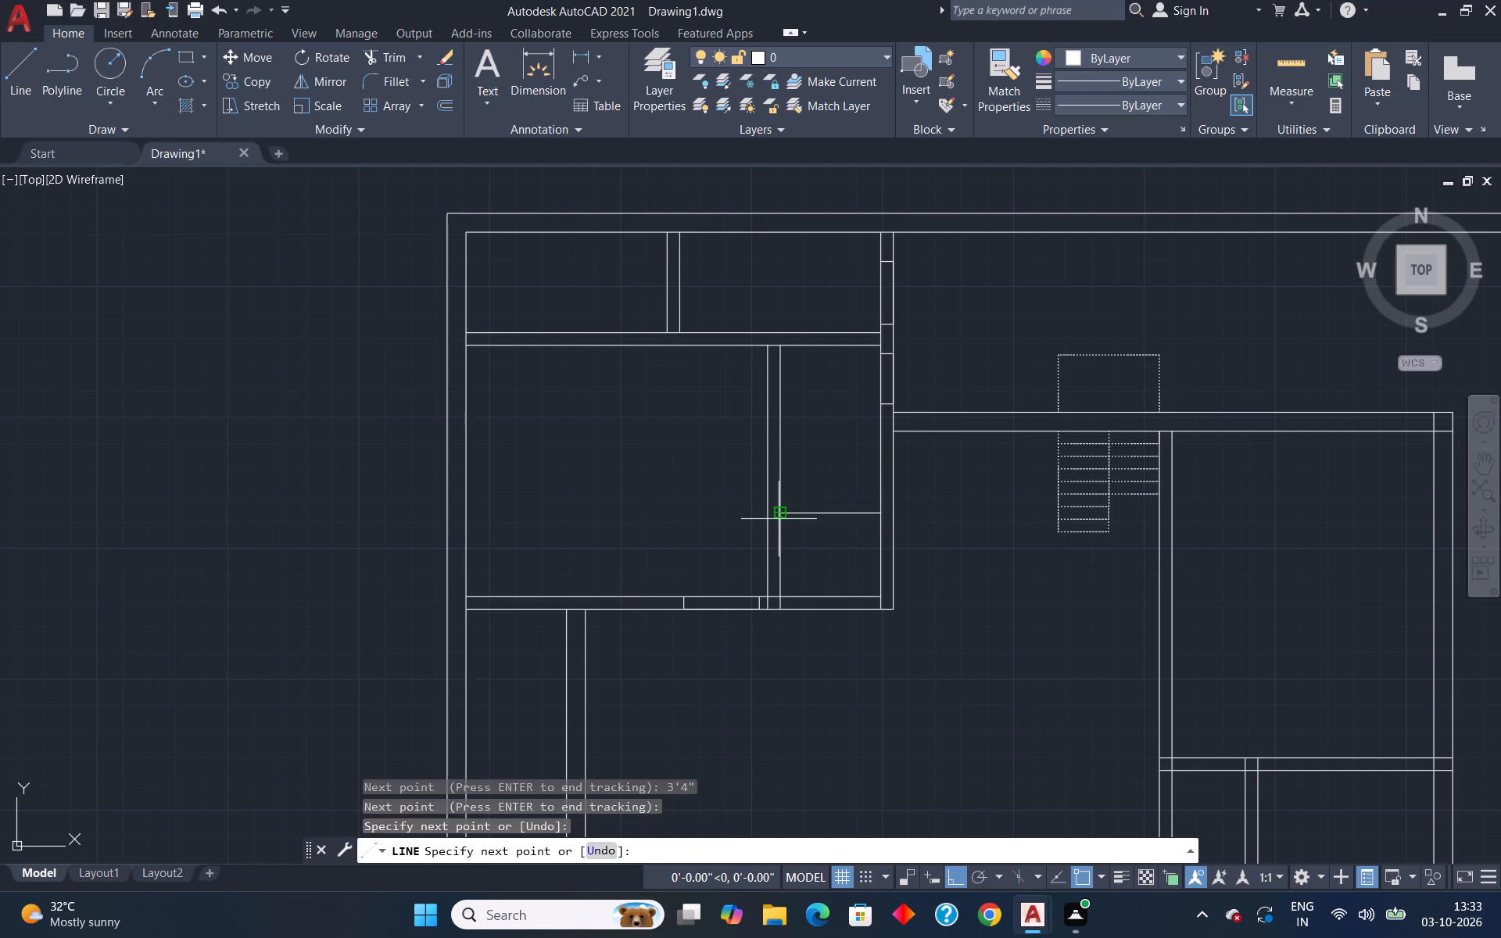
key(Escape)
Offset the new horizontal line 6" upward to form a partition, and measure the space below it.
key(o)
key(Return)
key(6)
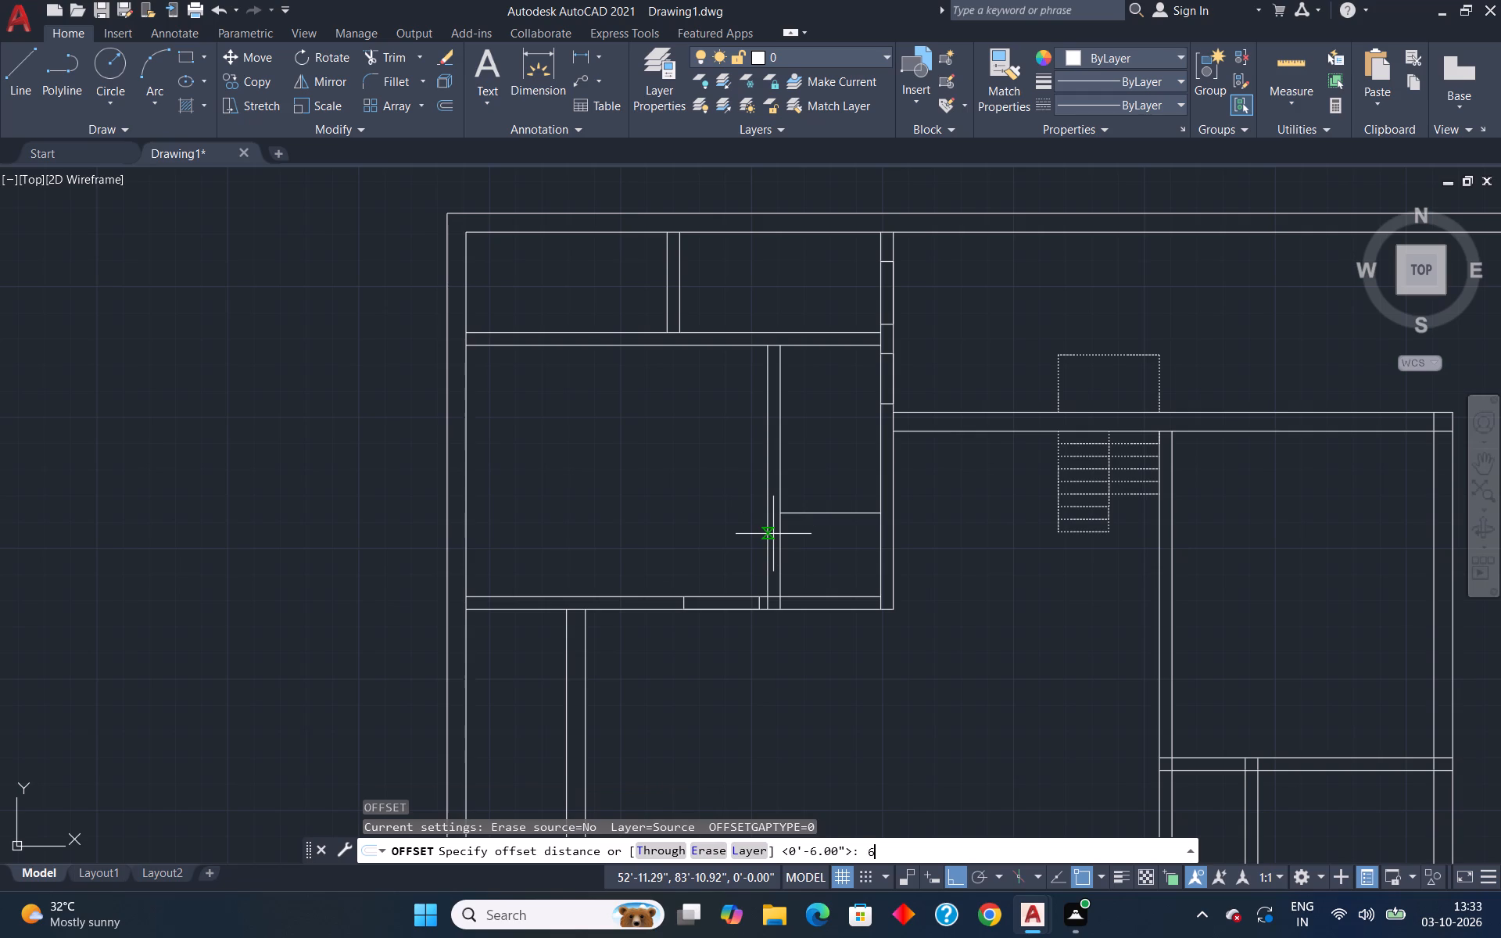
key(shift+quotedbl)
key(Return)
click(809, 514)
click(809, 492)
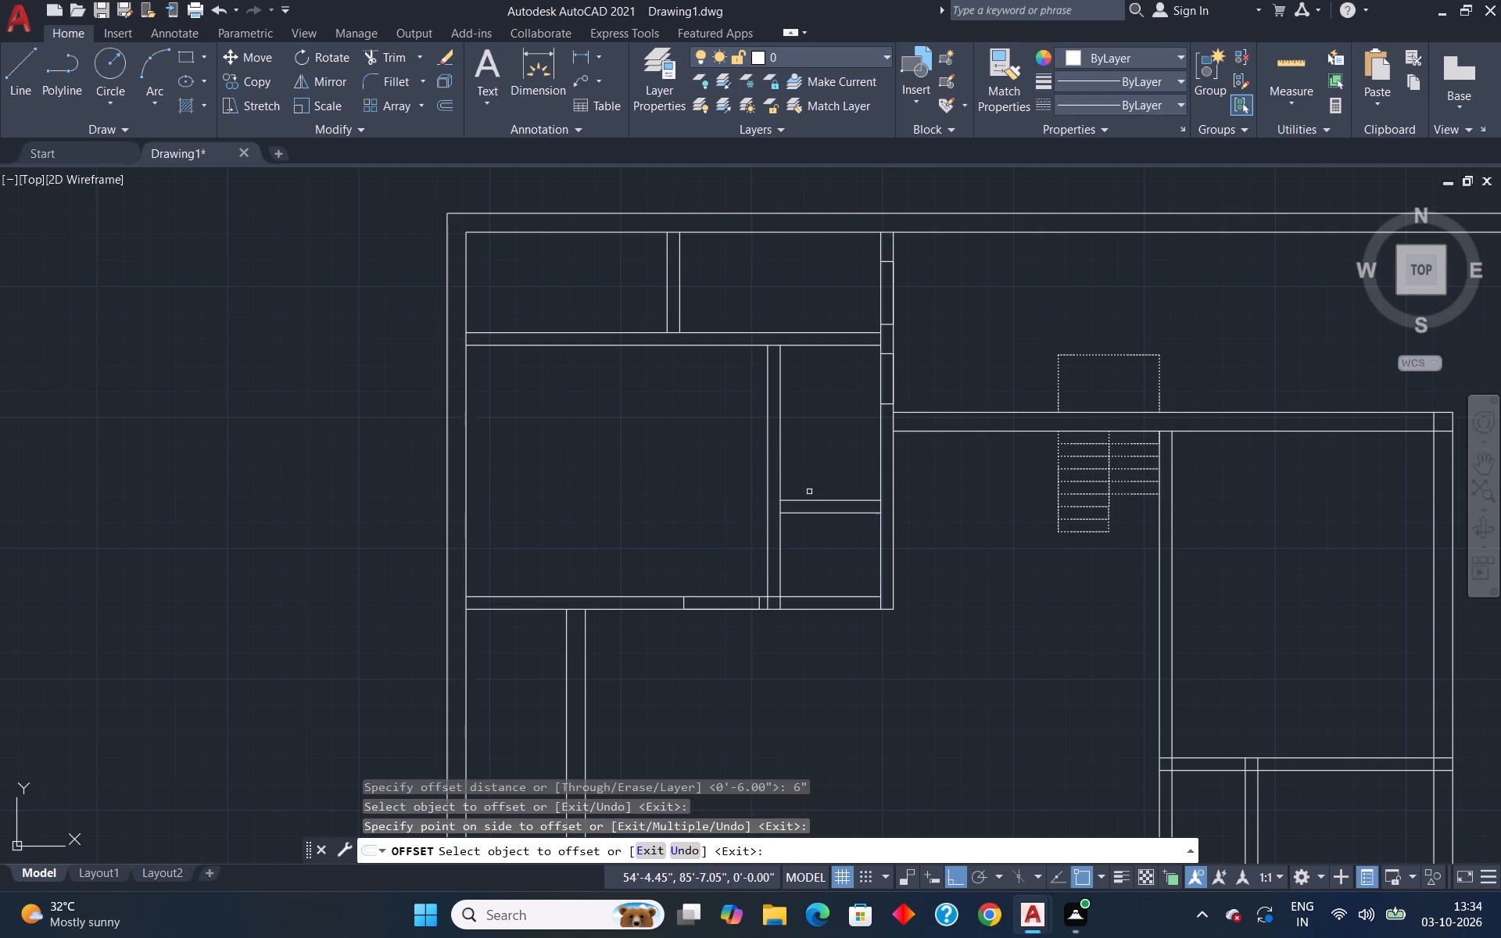
key(Escape)
click(1273, 66)
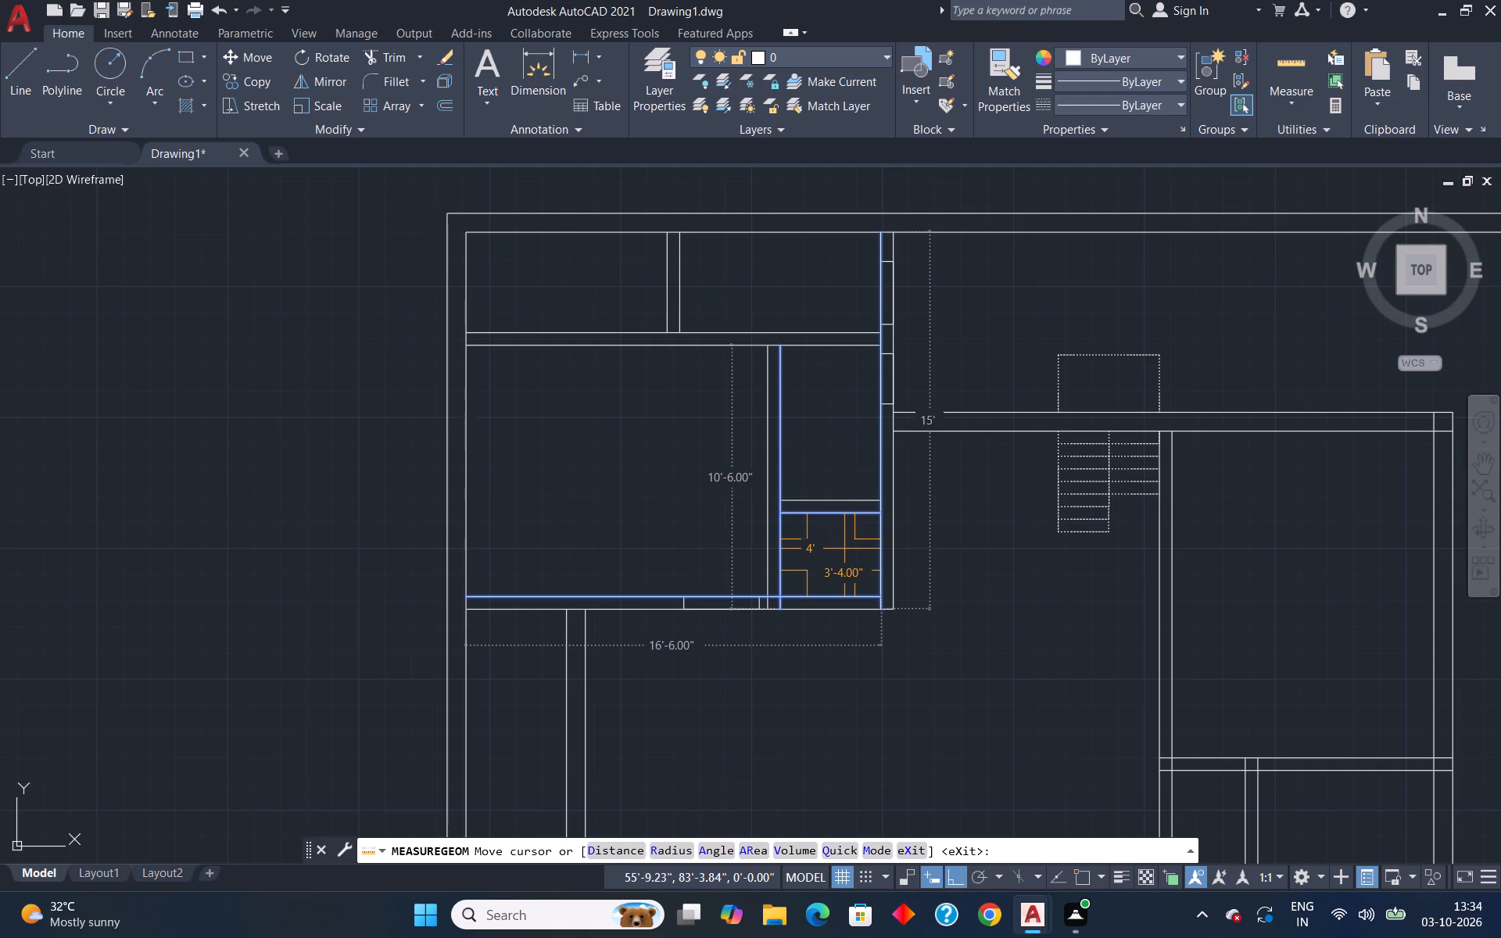
key(Escape)
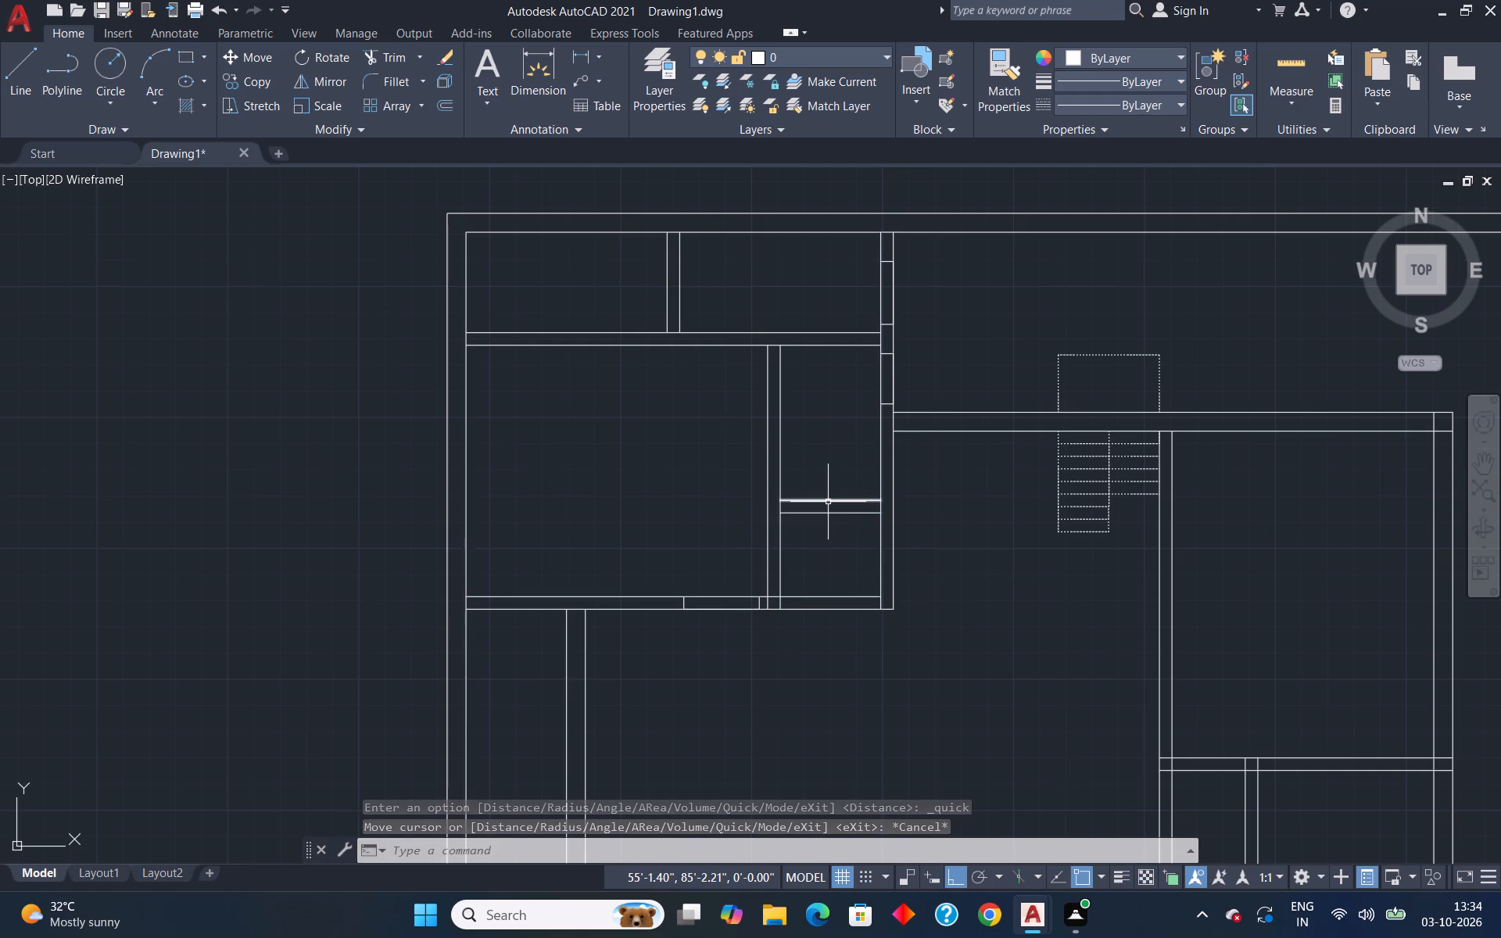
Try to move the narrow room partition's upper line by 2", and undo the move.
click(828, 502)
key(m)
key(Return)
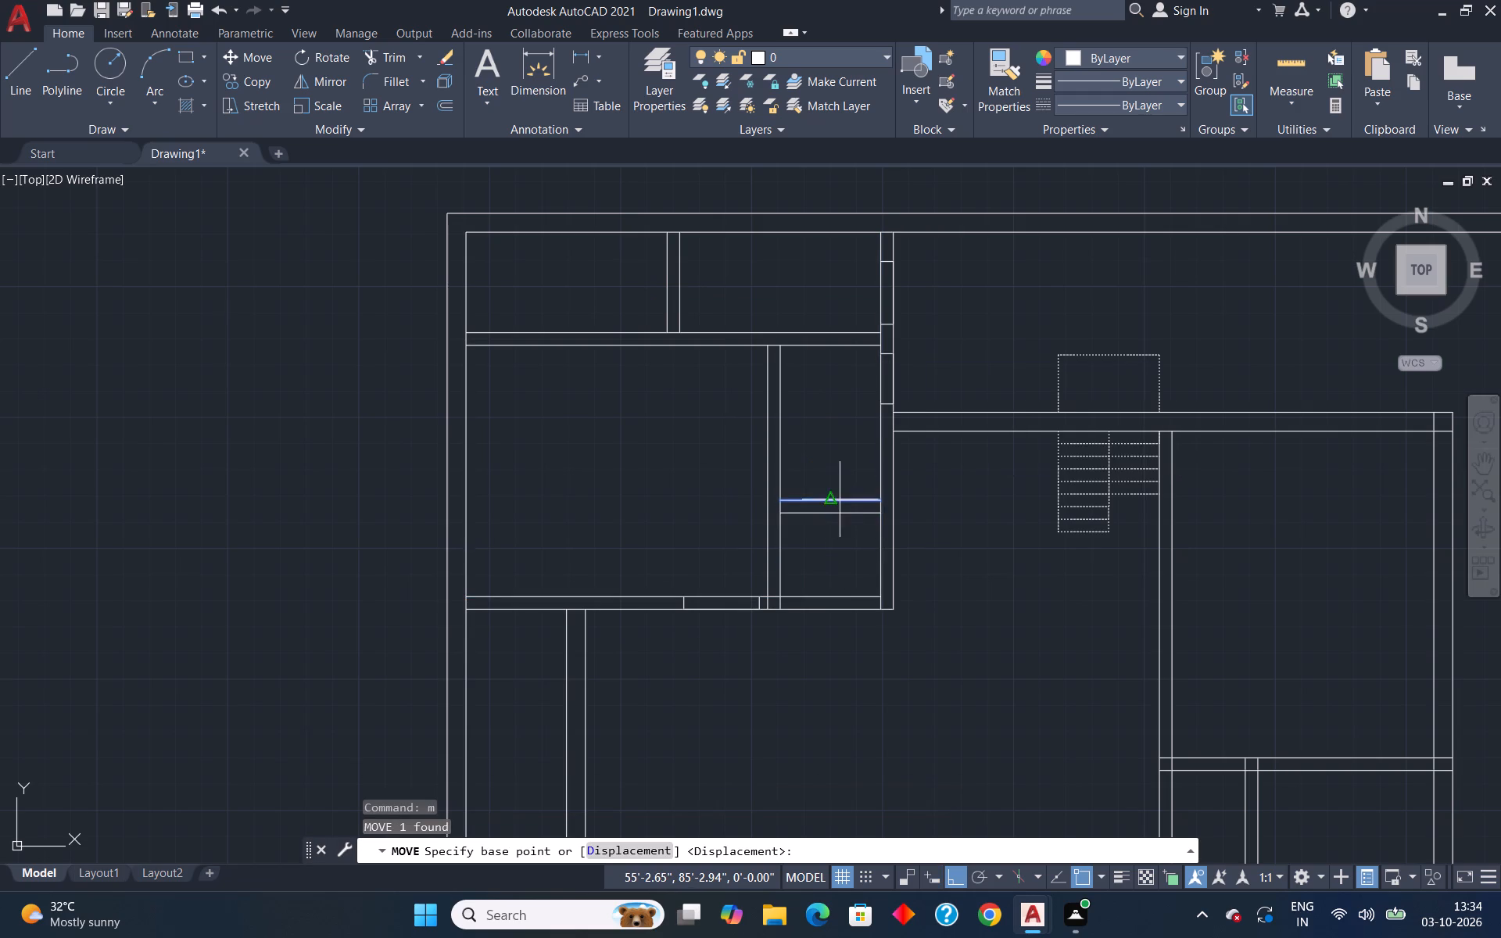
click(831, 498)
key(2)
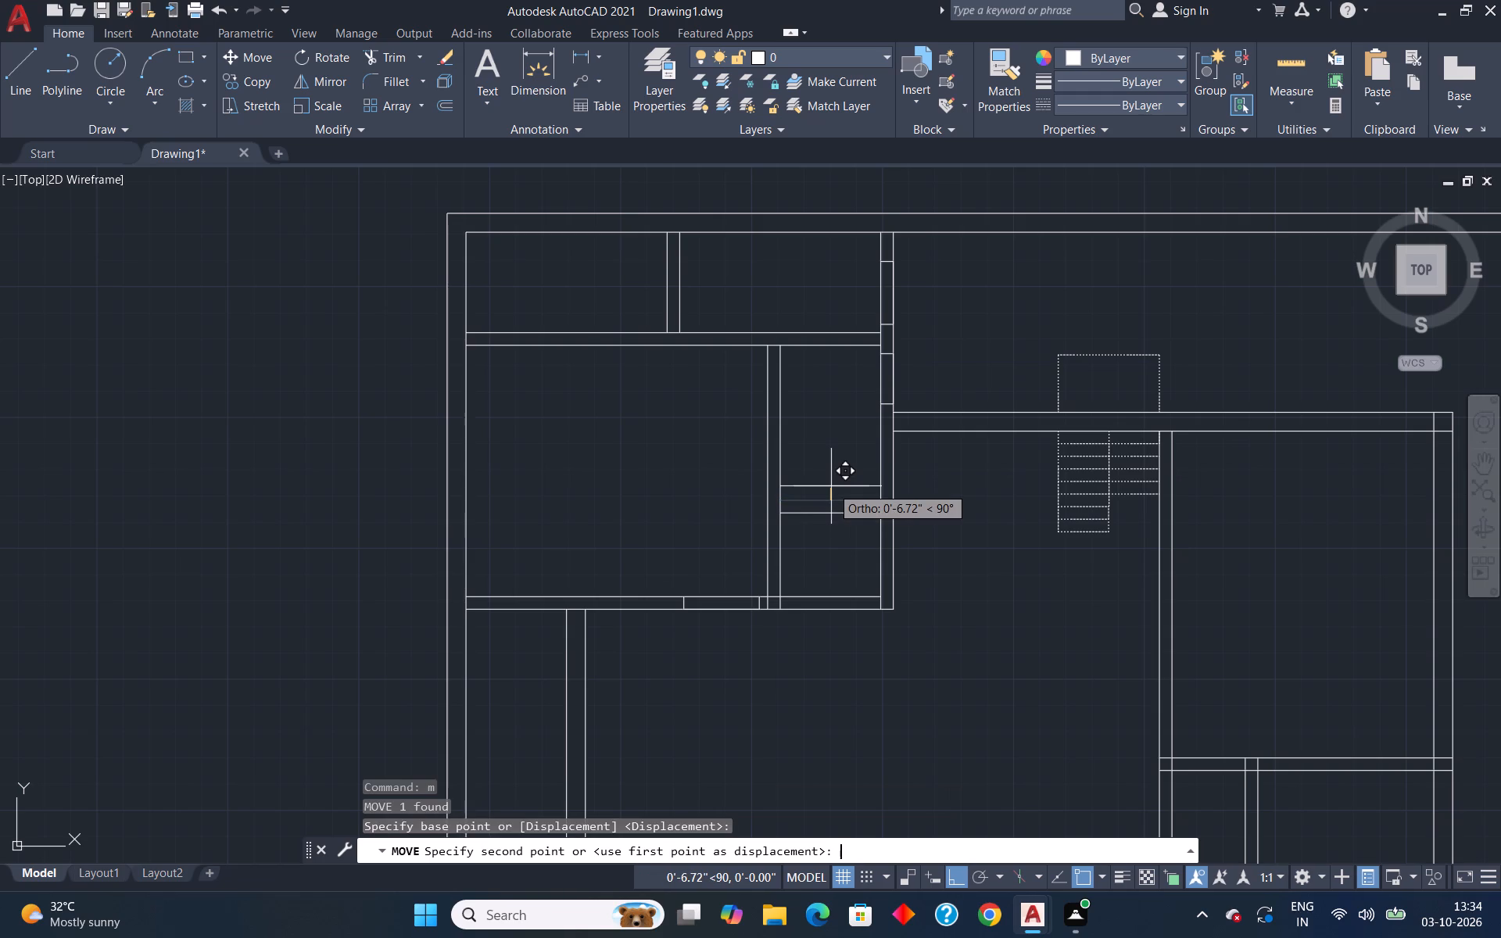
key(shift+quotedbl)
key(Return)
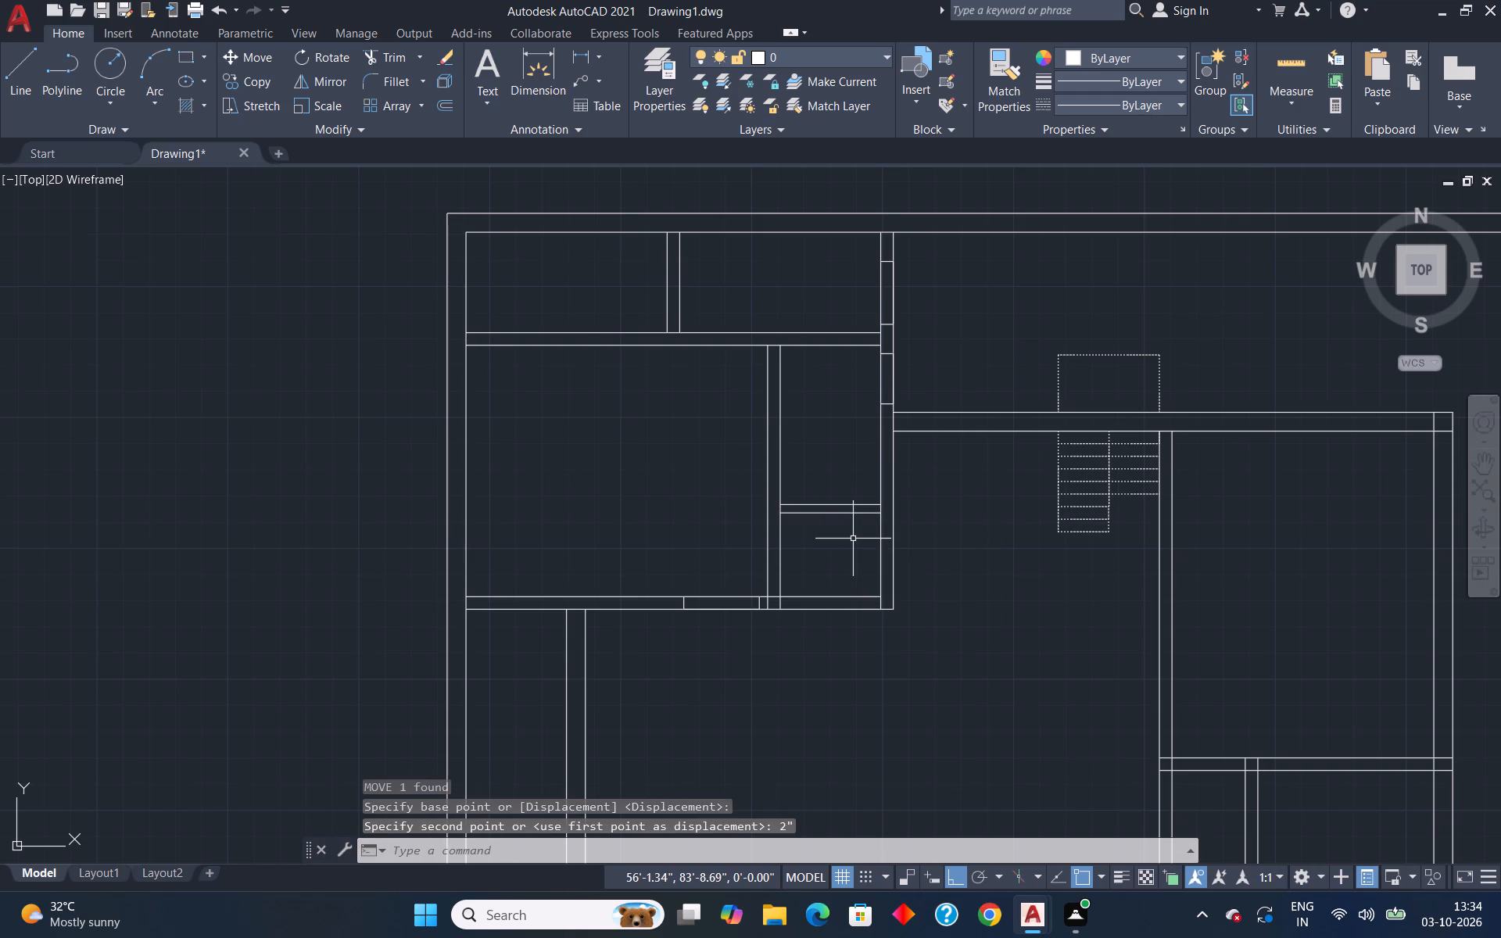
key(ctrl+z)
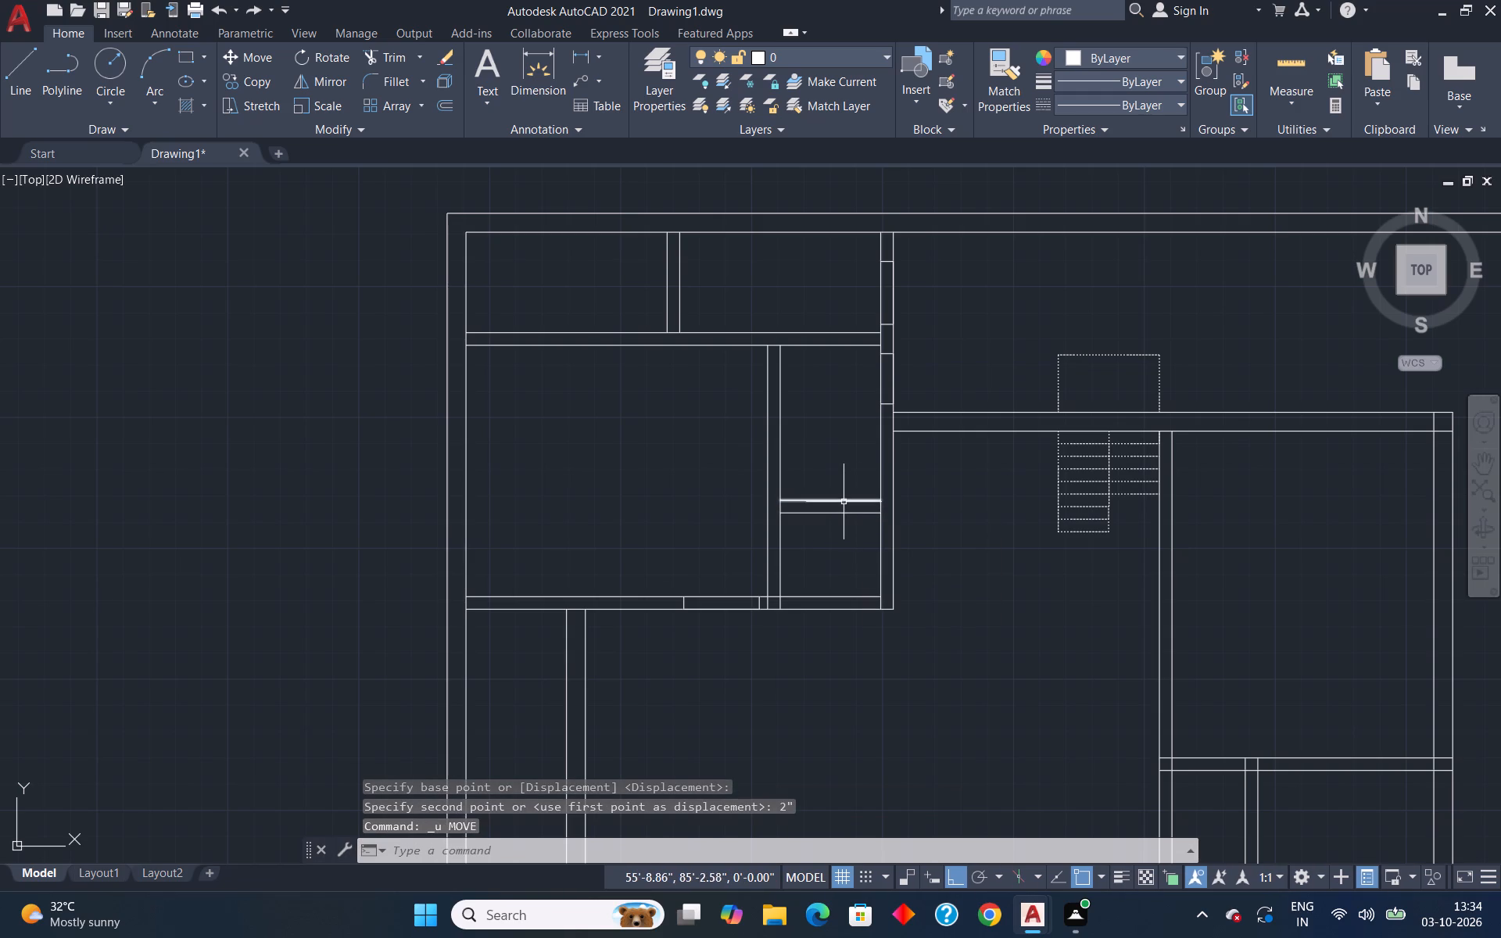
Move the narrow room partition's upper line 2" up and measure the gap between the partition's two lines.
click(841, 499)
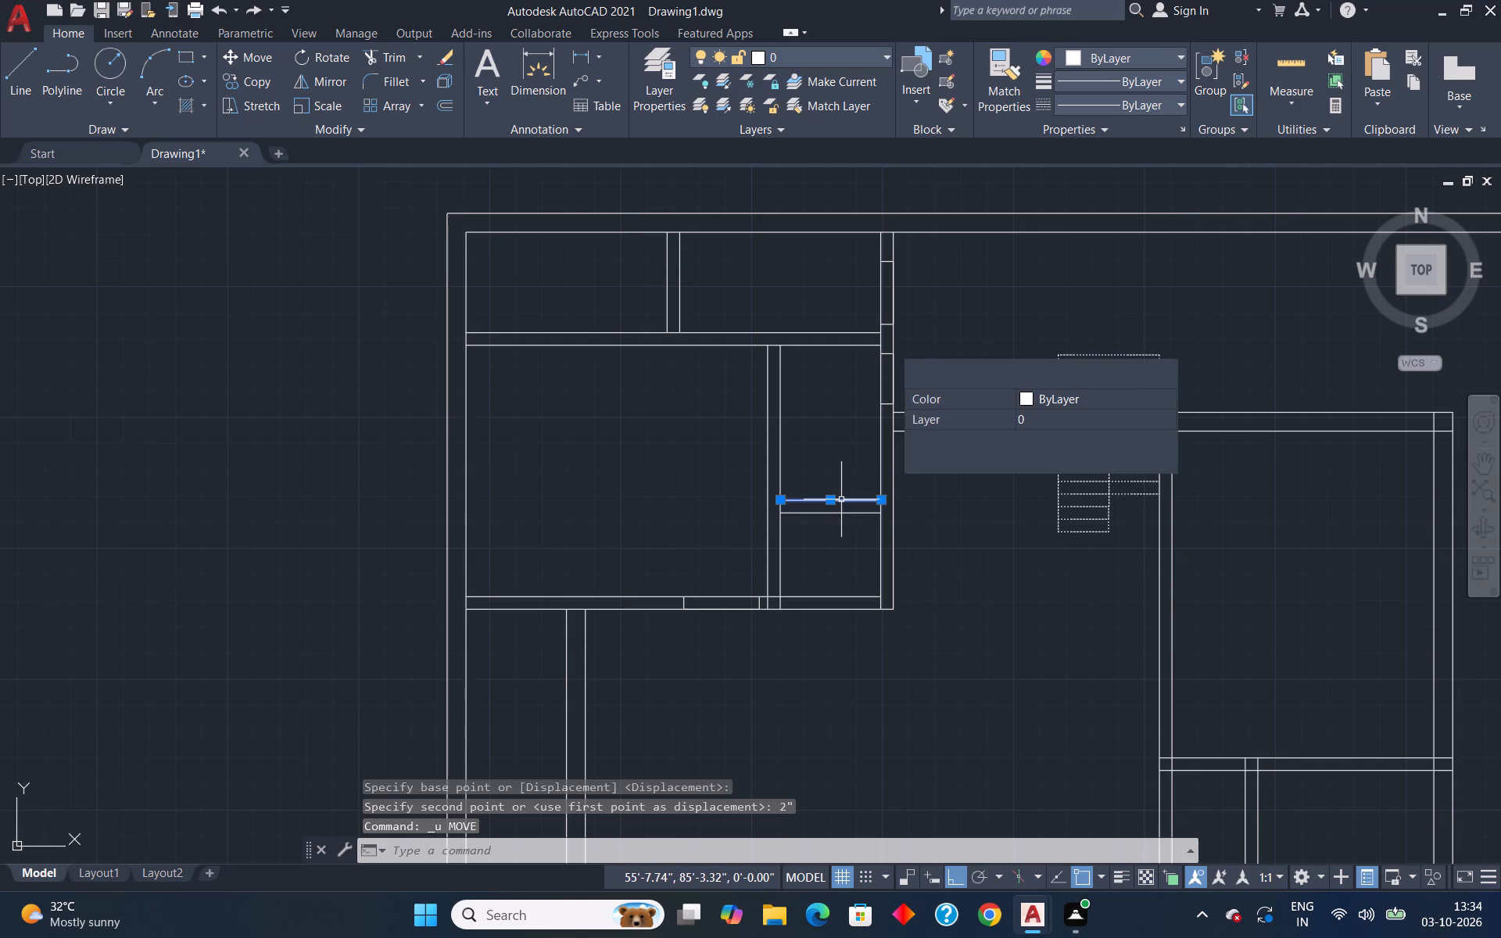
key(m)
key(Return)
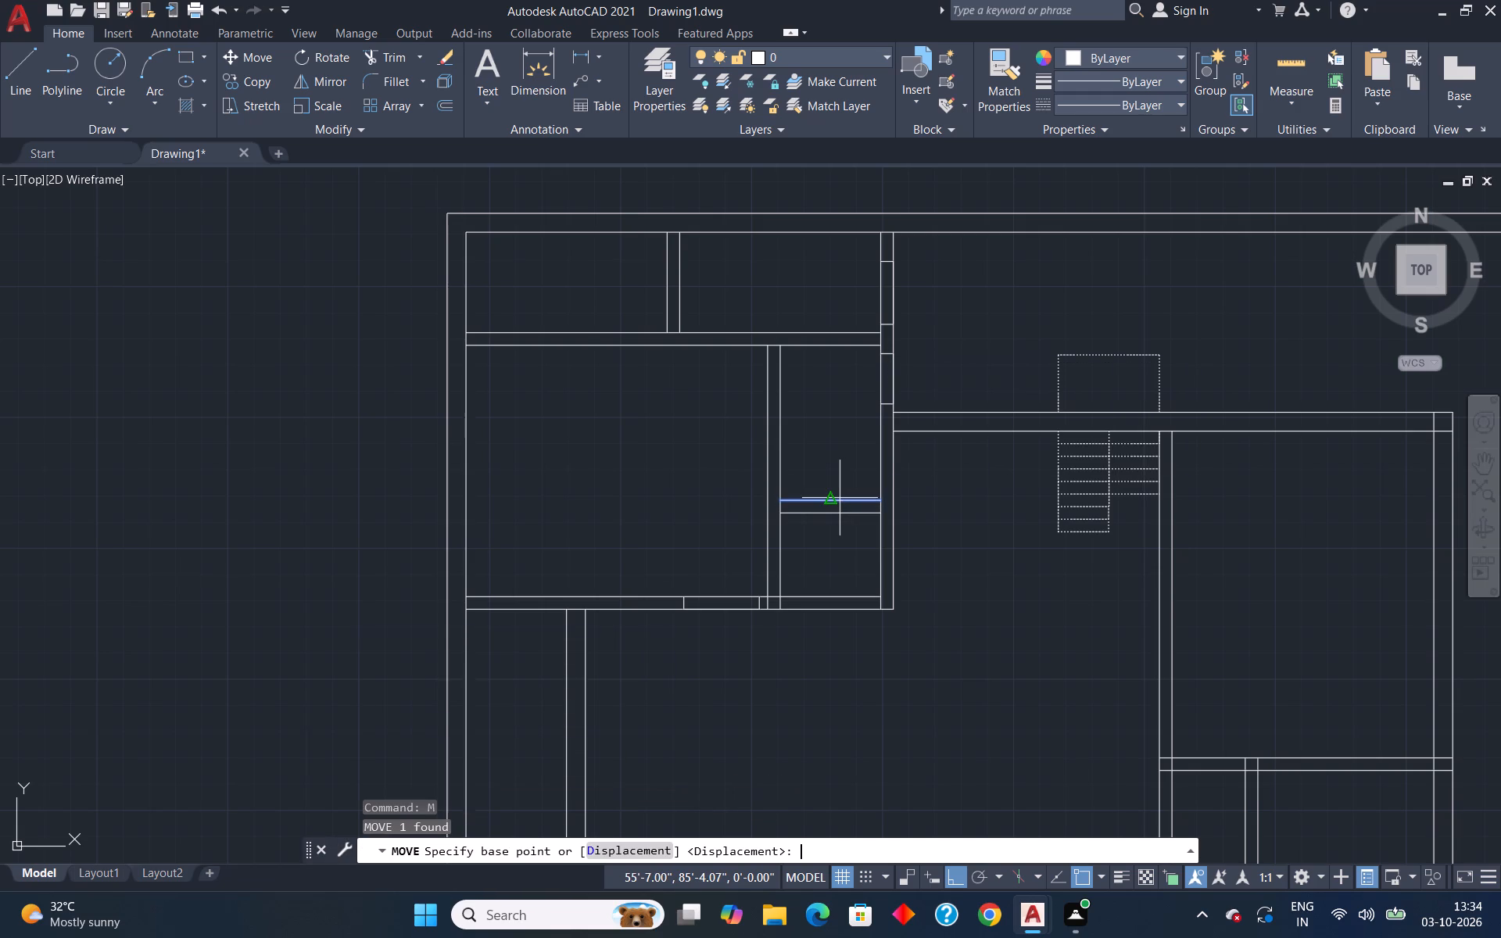
click(840, 498)
click(824, 502)
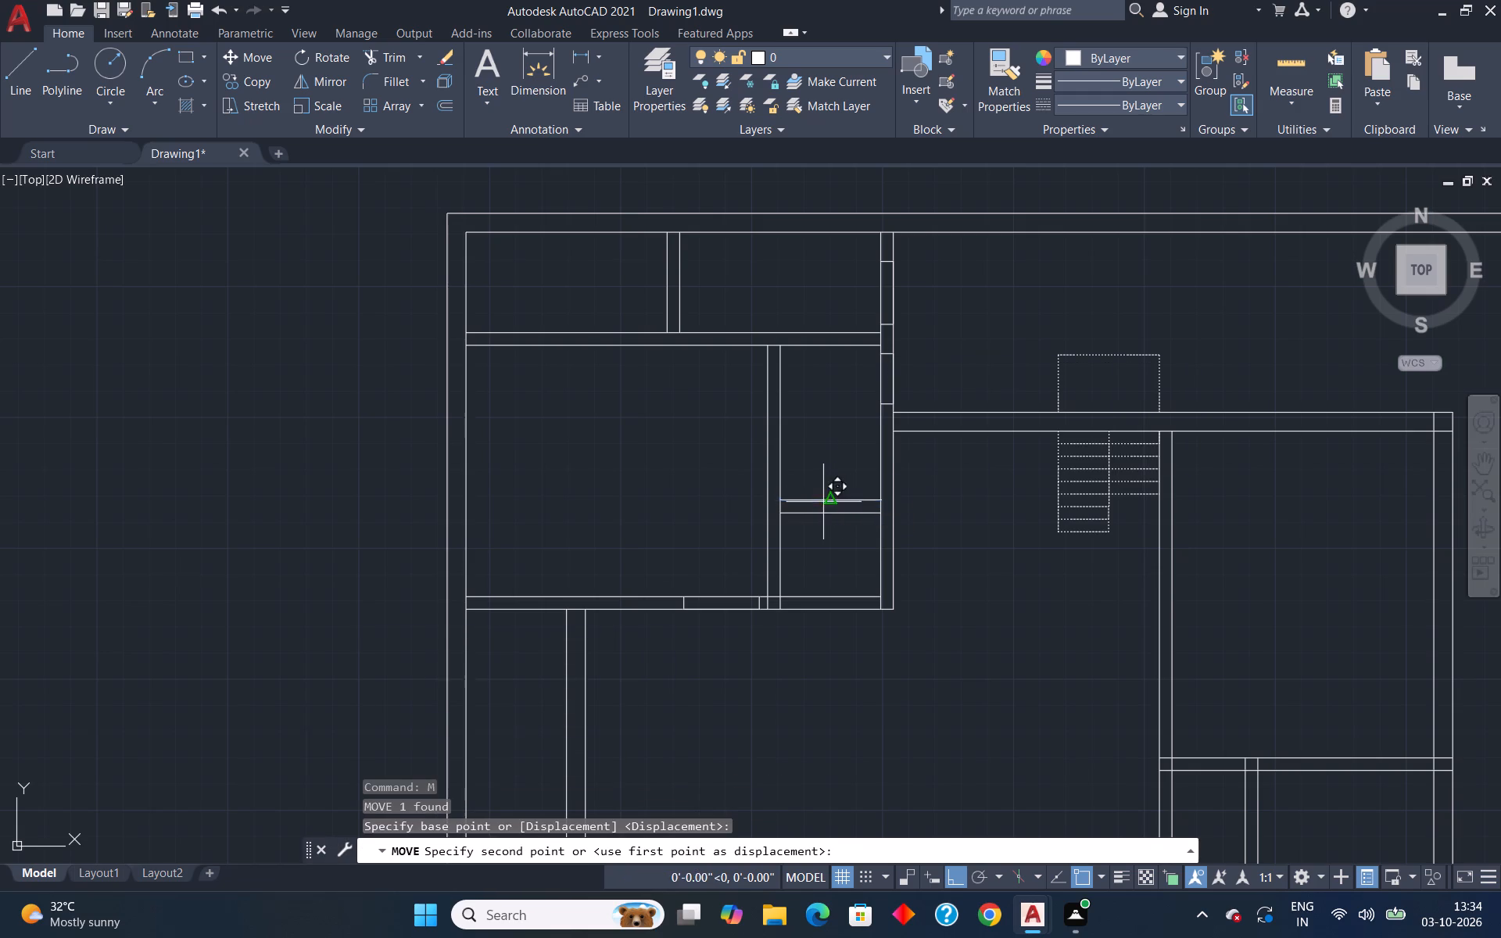
text(2")
key(Return)
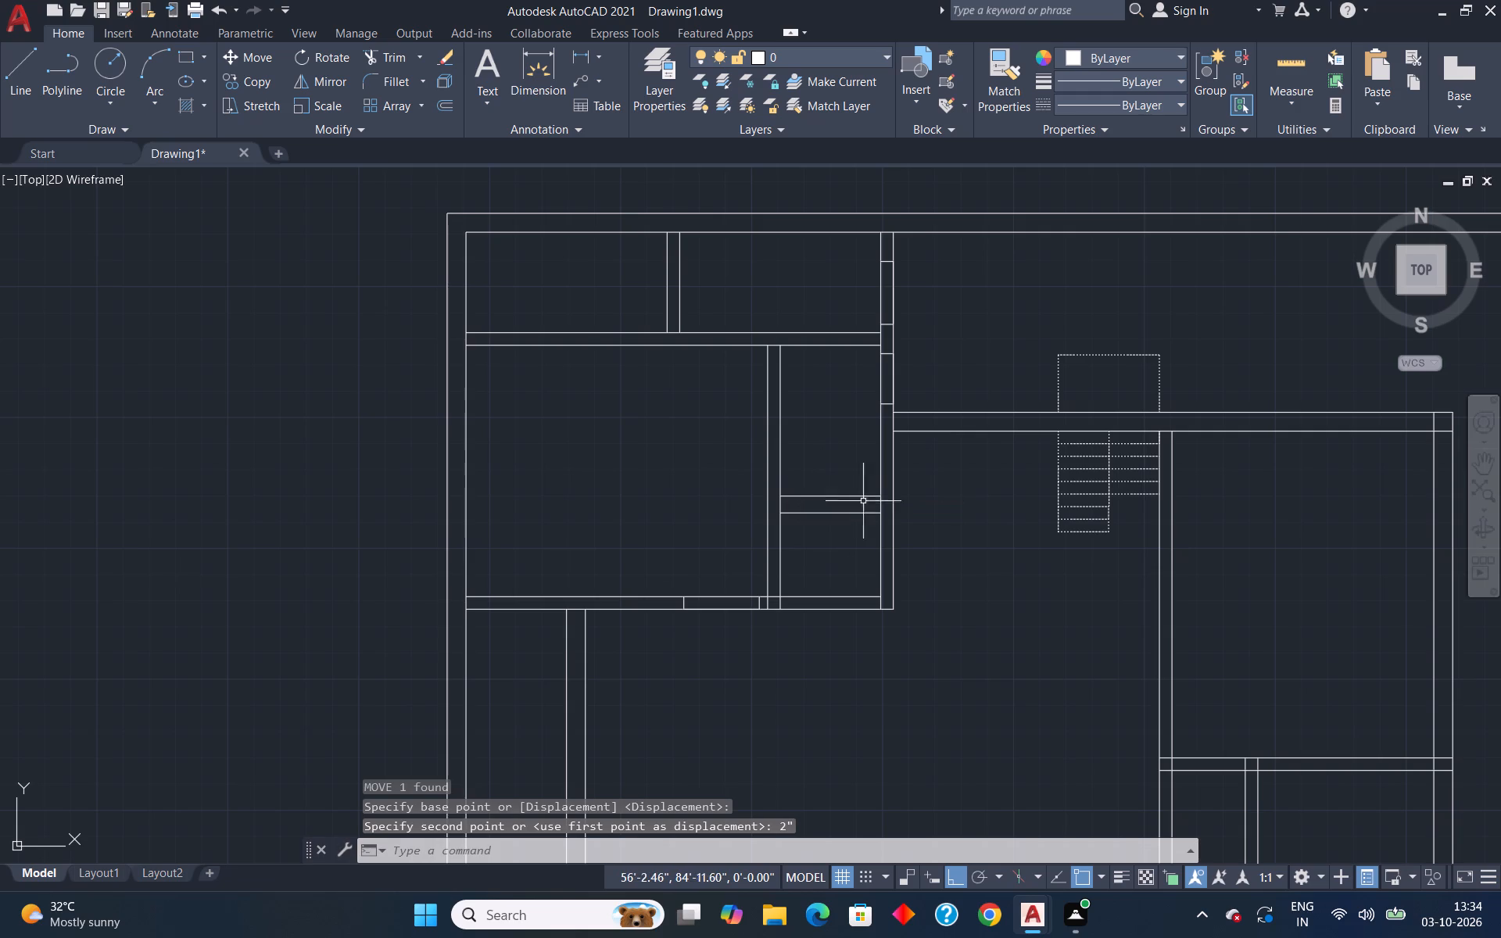
click(1308, 64)
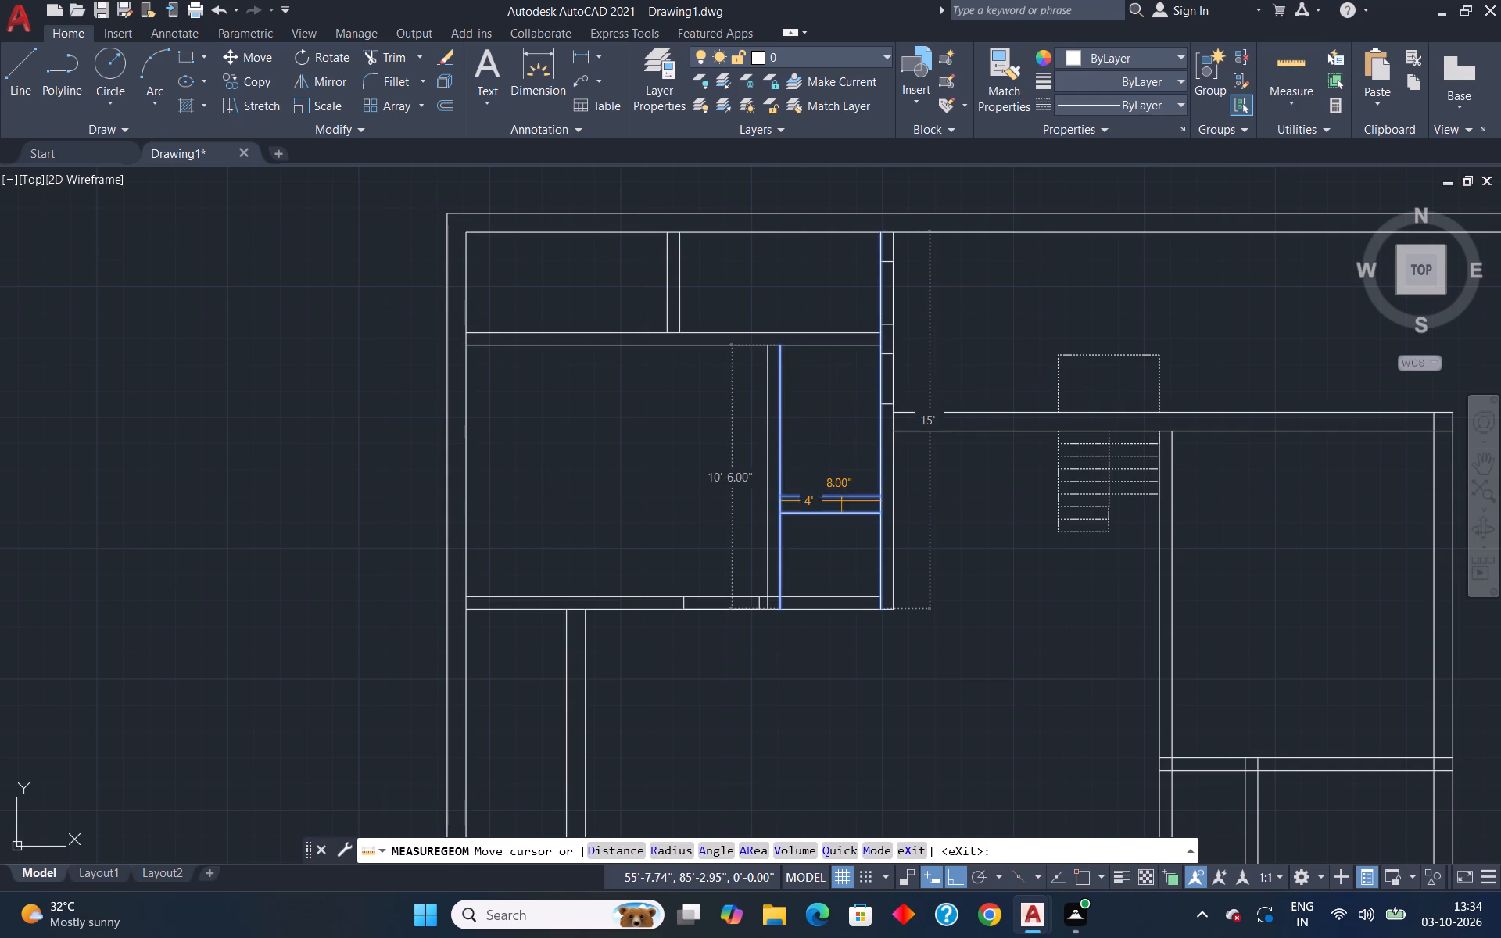
scroll(841, 504, up, 2)
key(Escape)
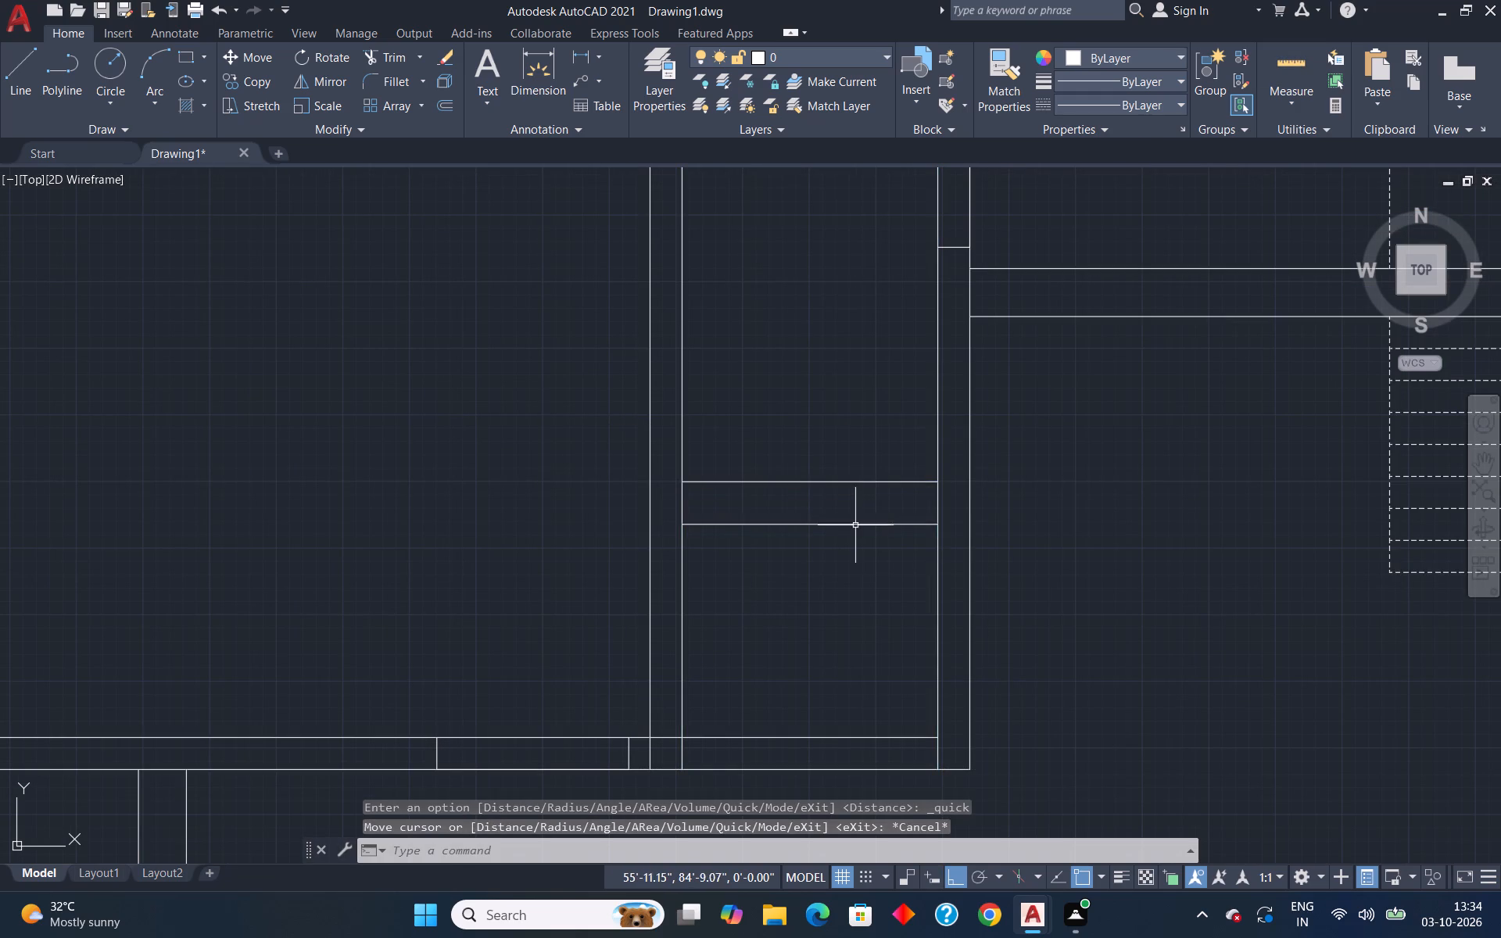
Move the same partition's lower line 2" up, and measure the partition's thickness and the space below it.
click(848, 525)
key(m)
key(Return)
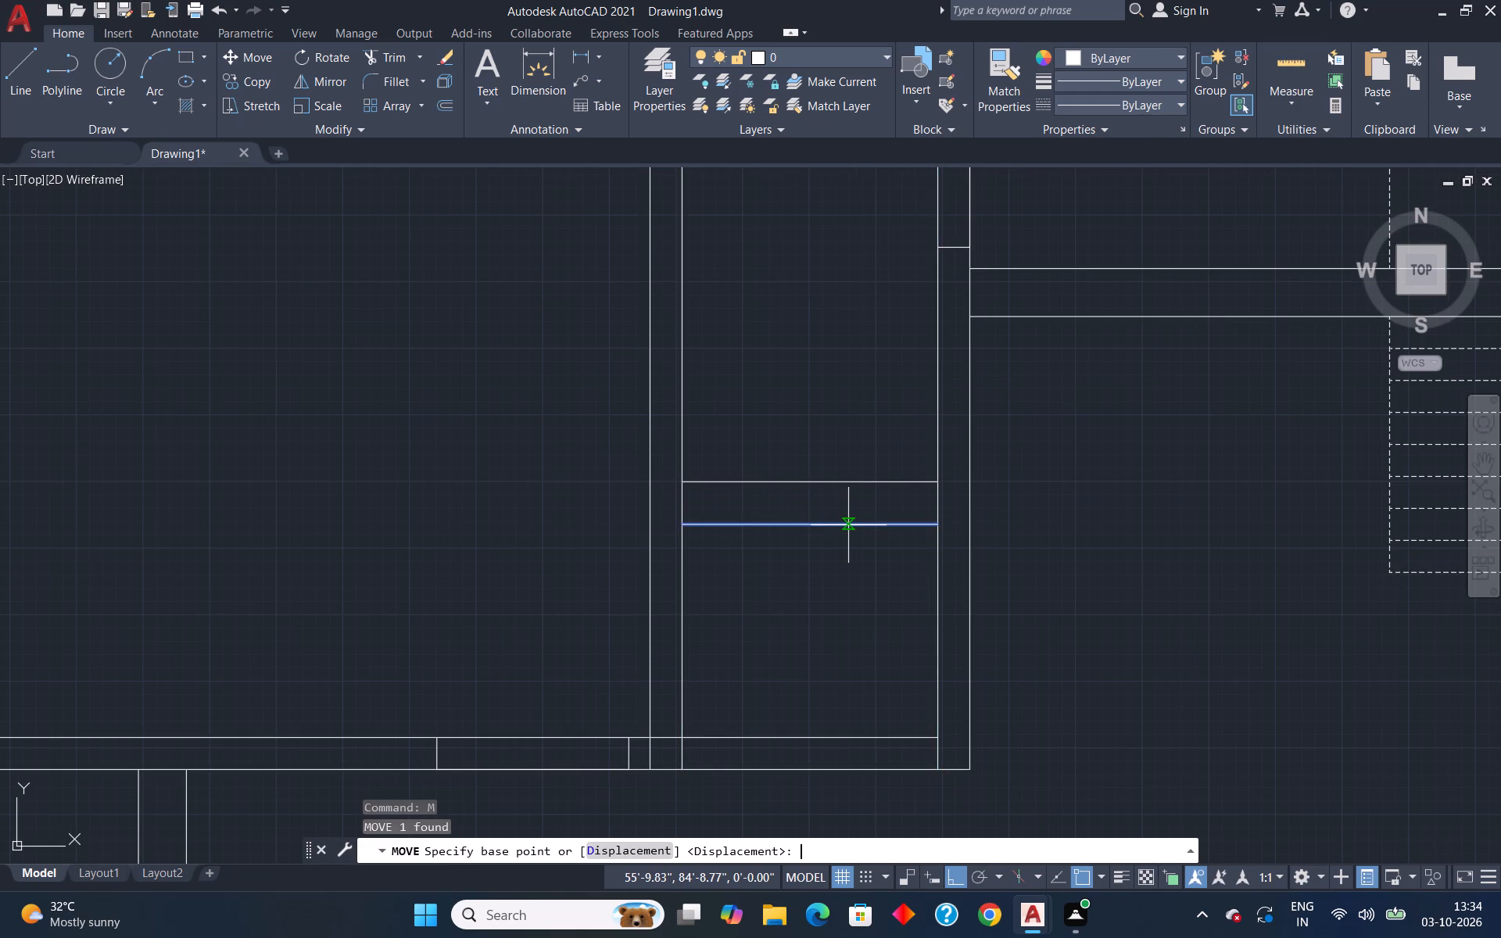
text(2")
key(Return)
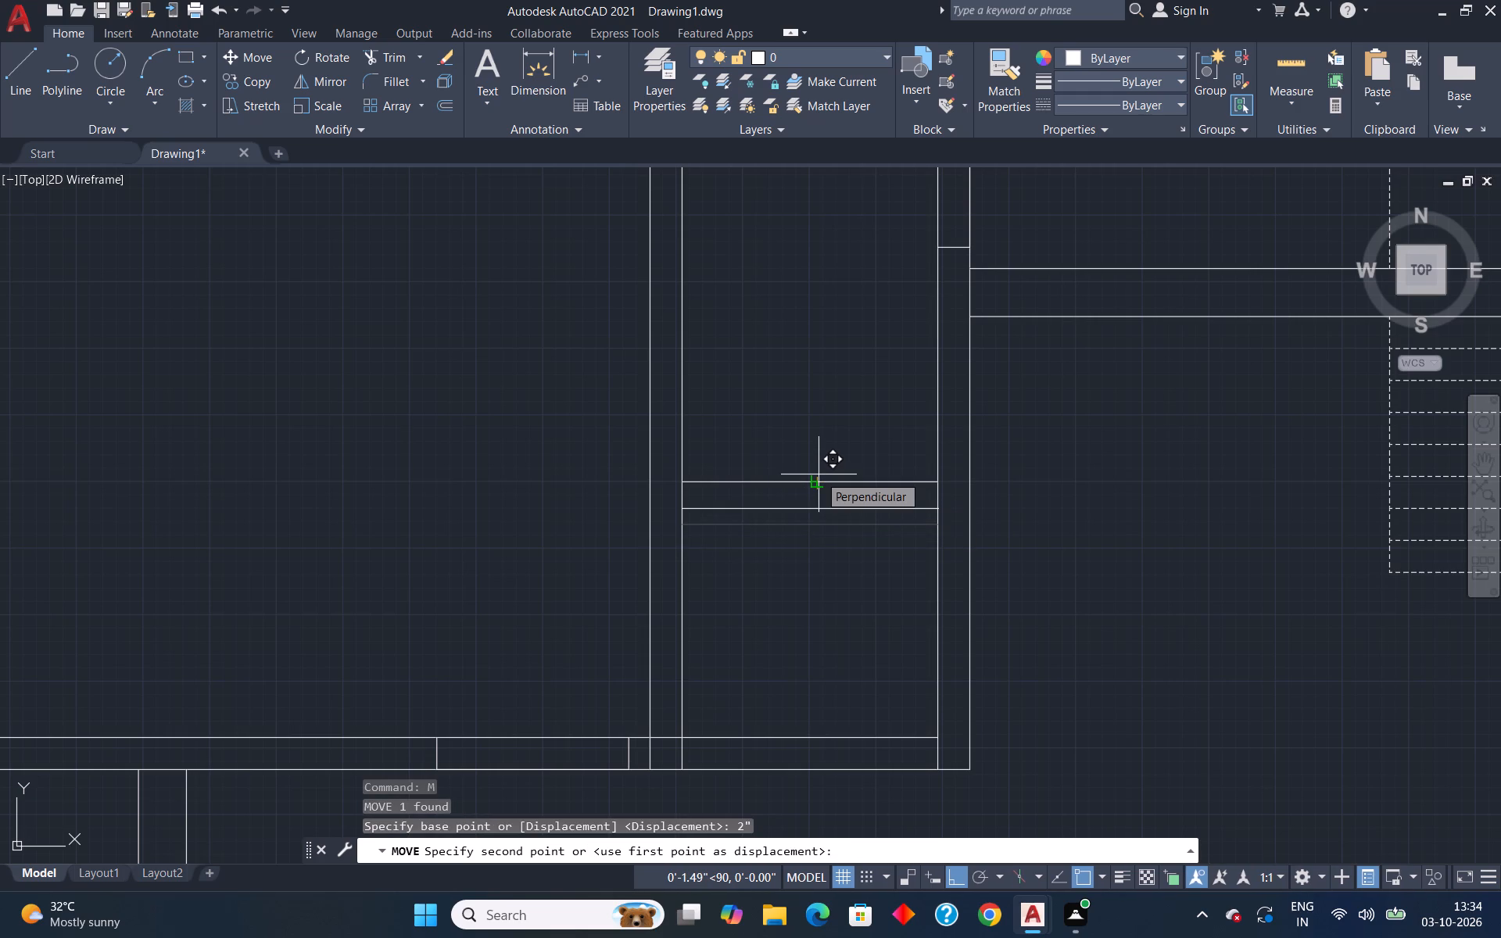
text(2")
key(Return)
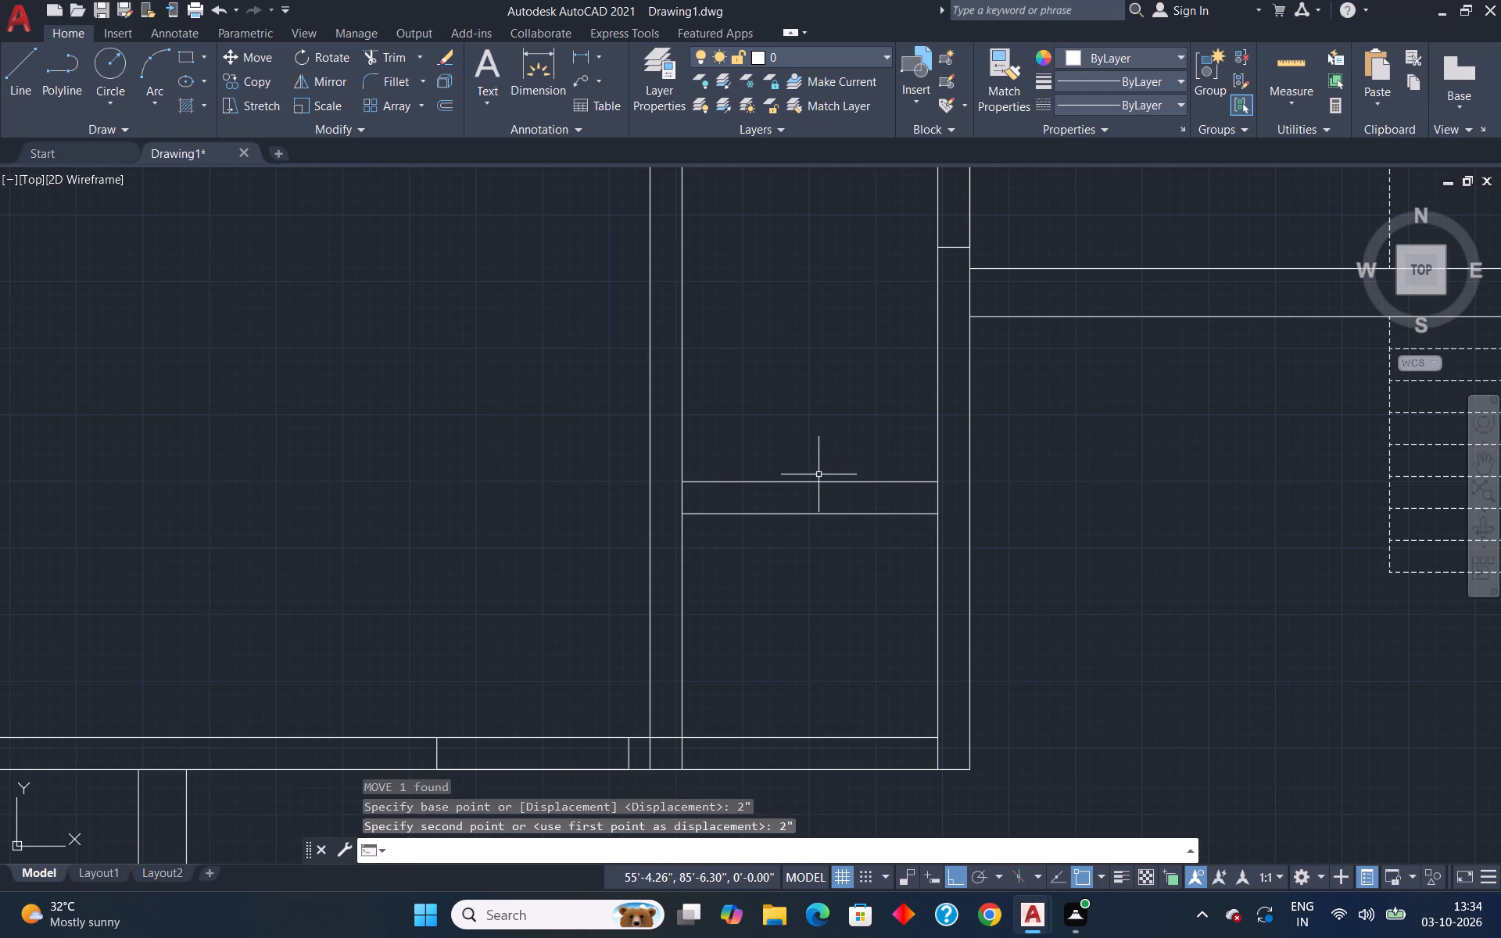
click(1288, 52)
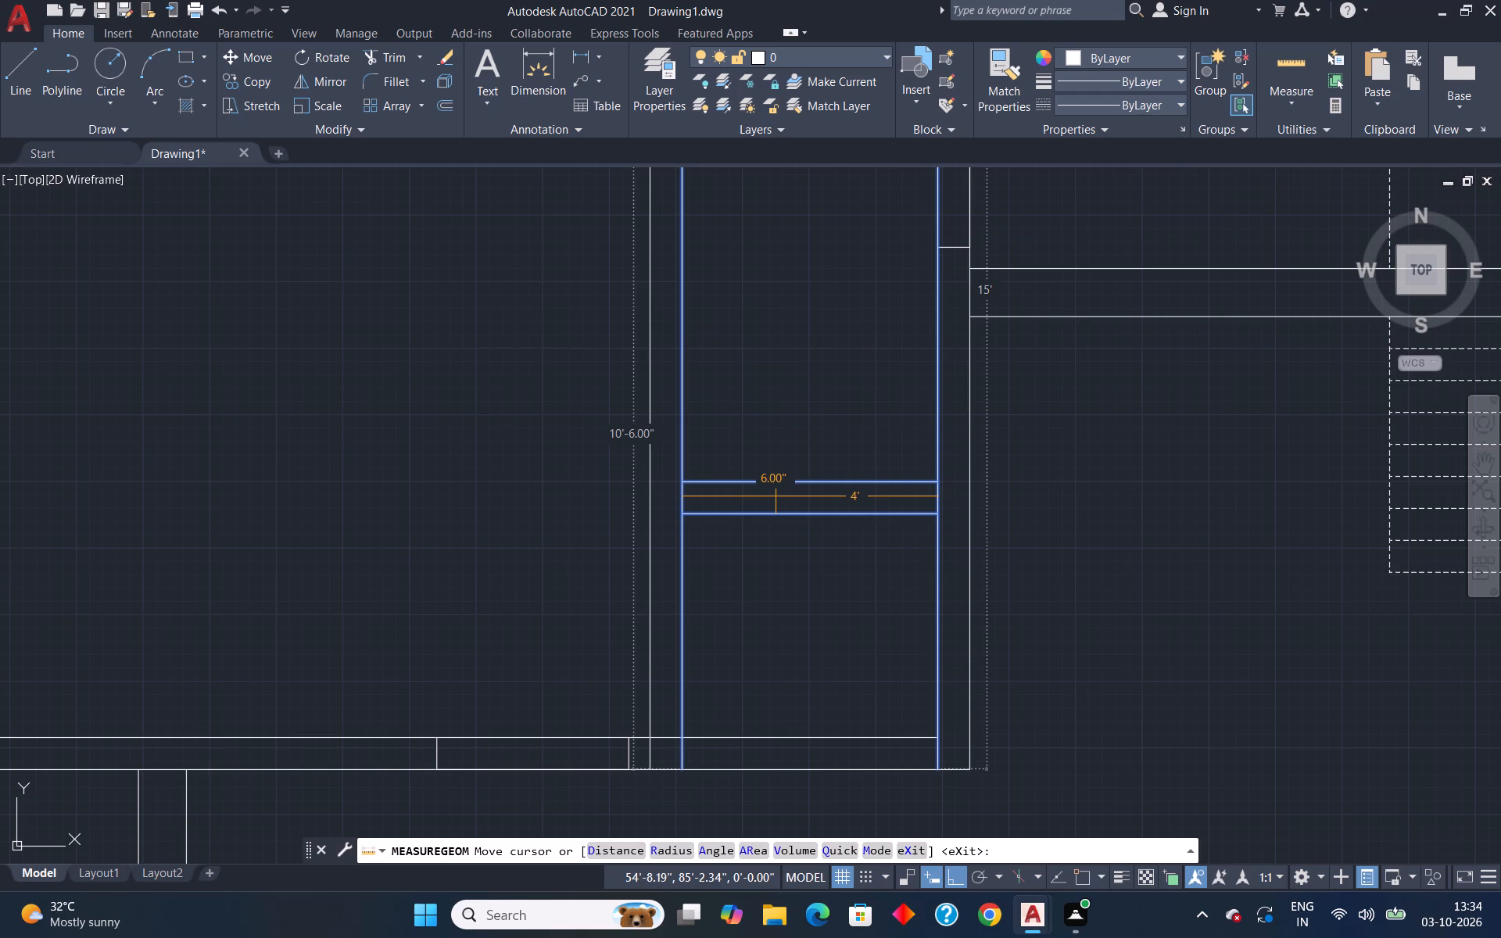
key(Escape)
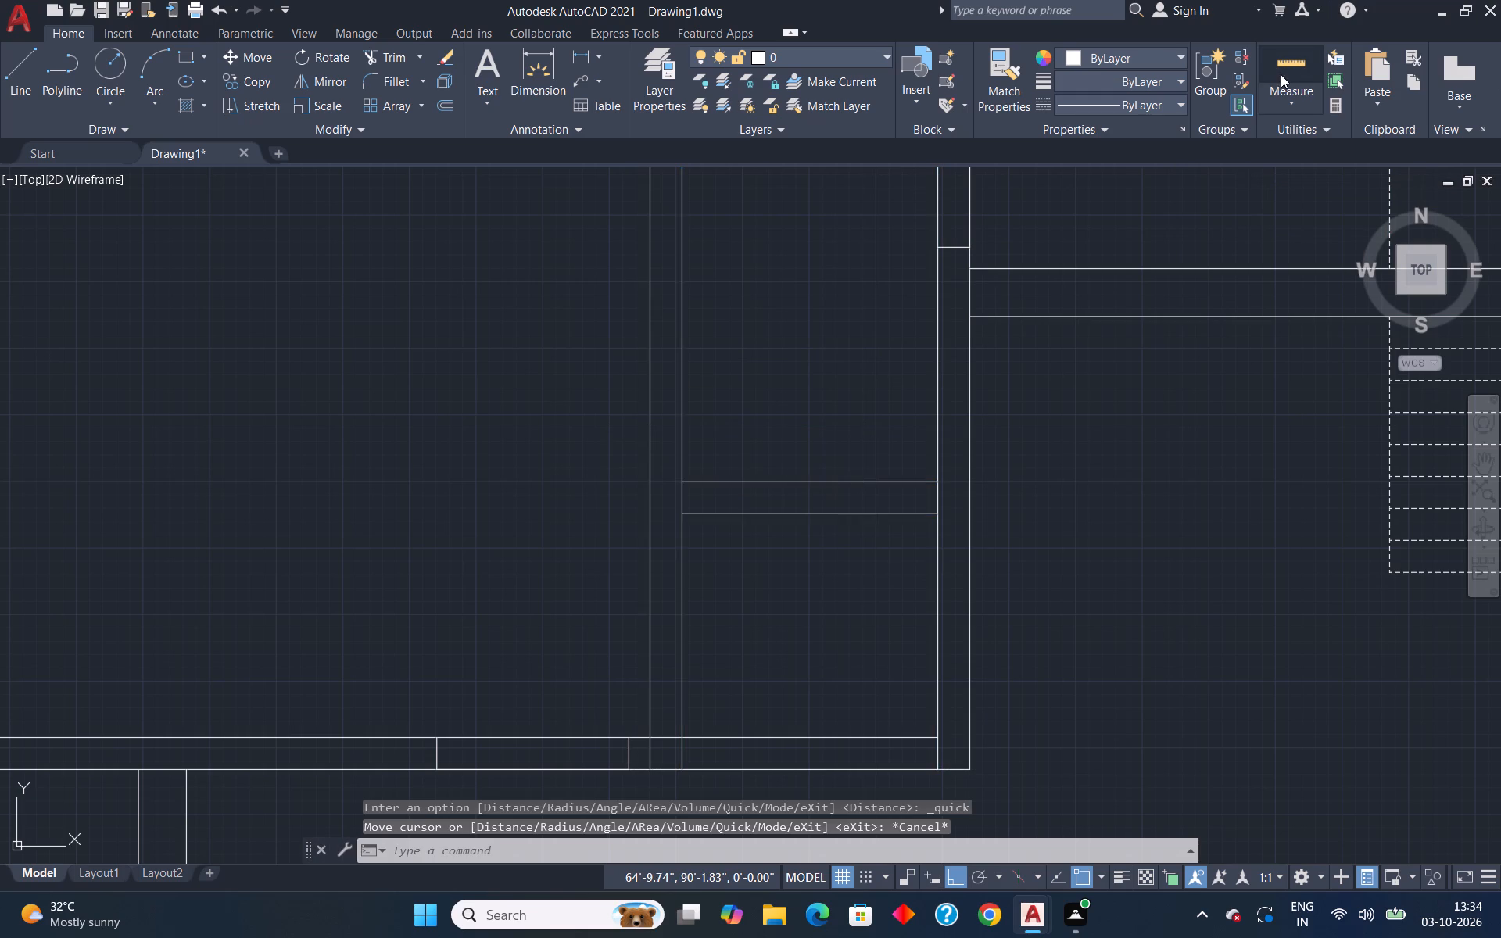
click(1281, 74)
scroll(812, 617, down, 2)
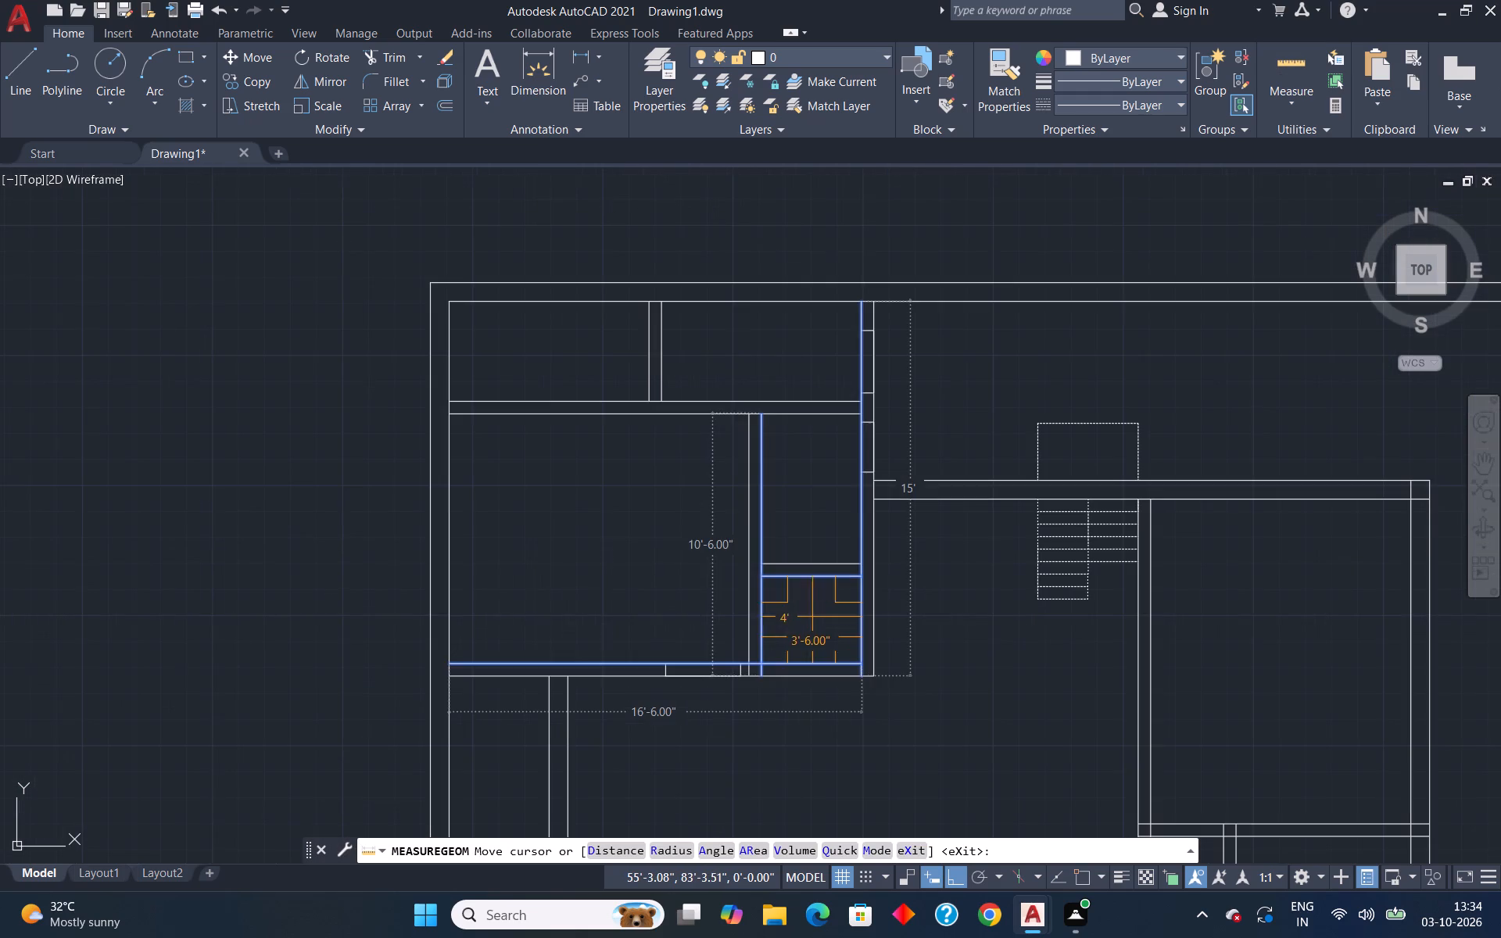
key(Escape)
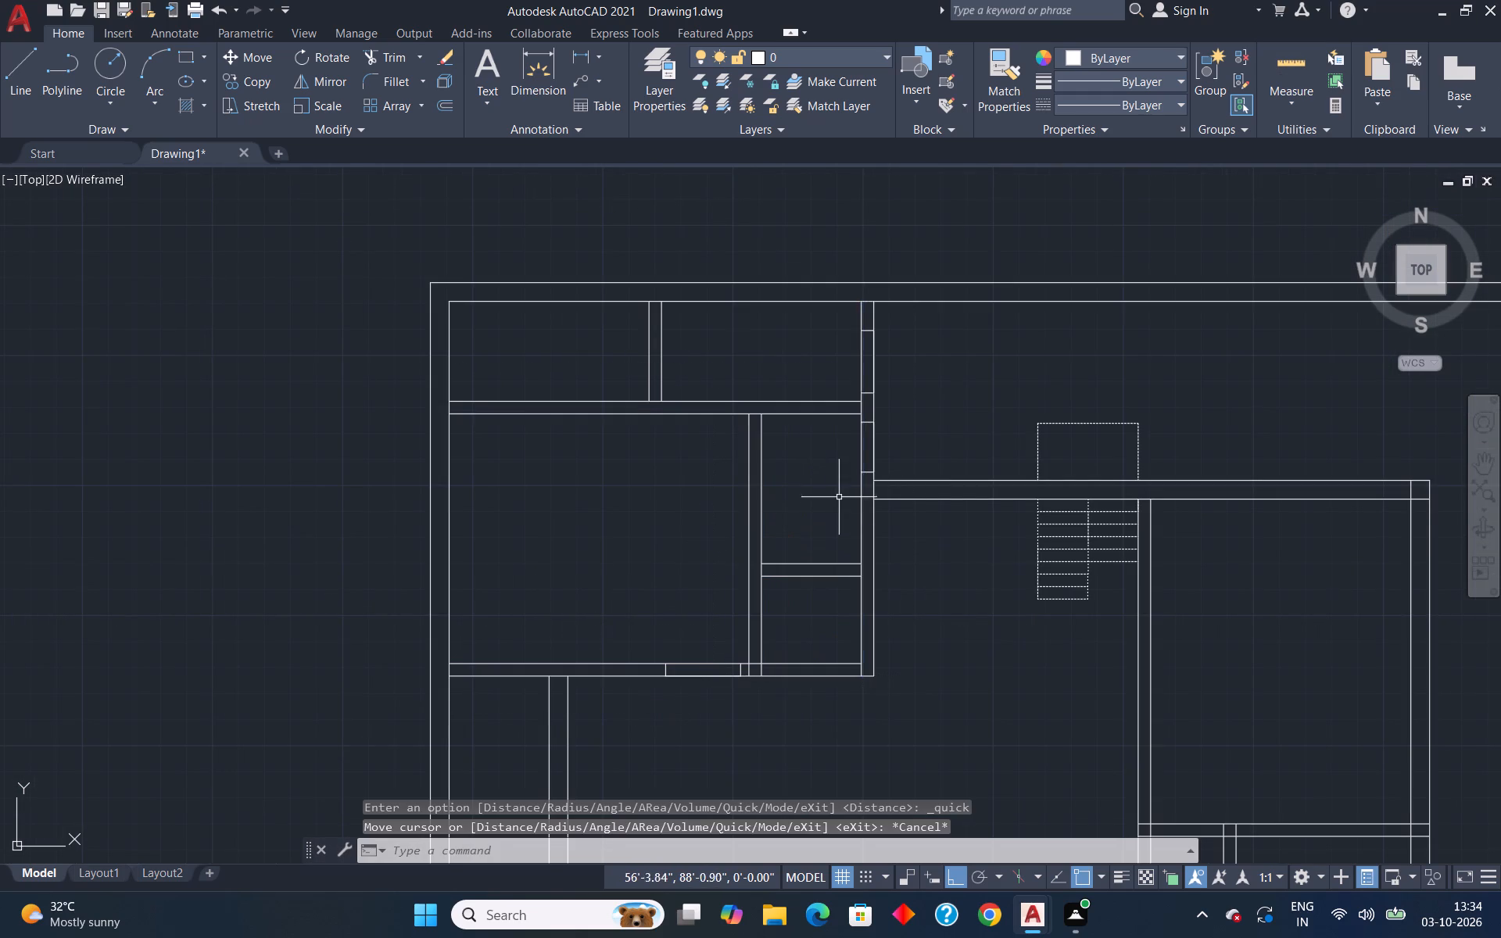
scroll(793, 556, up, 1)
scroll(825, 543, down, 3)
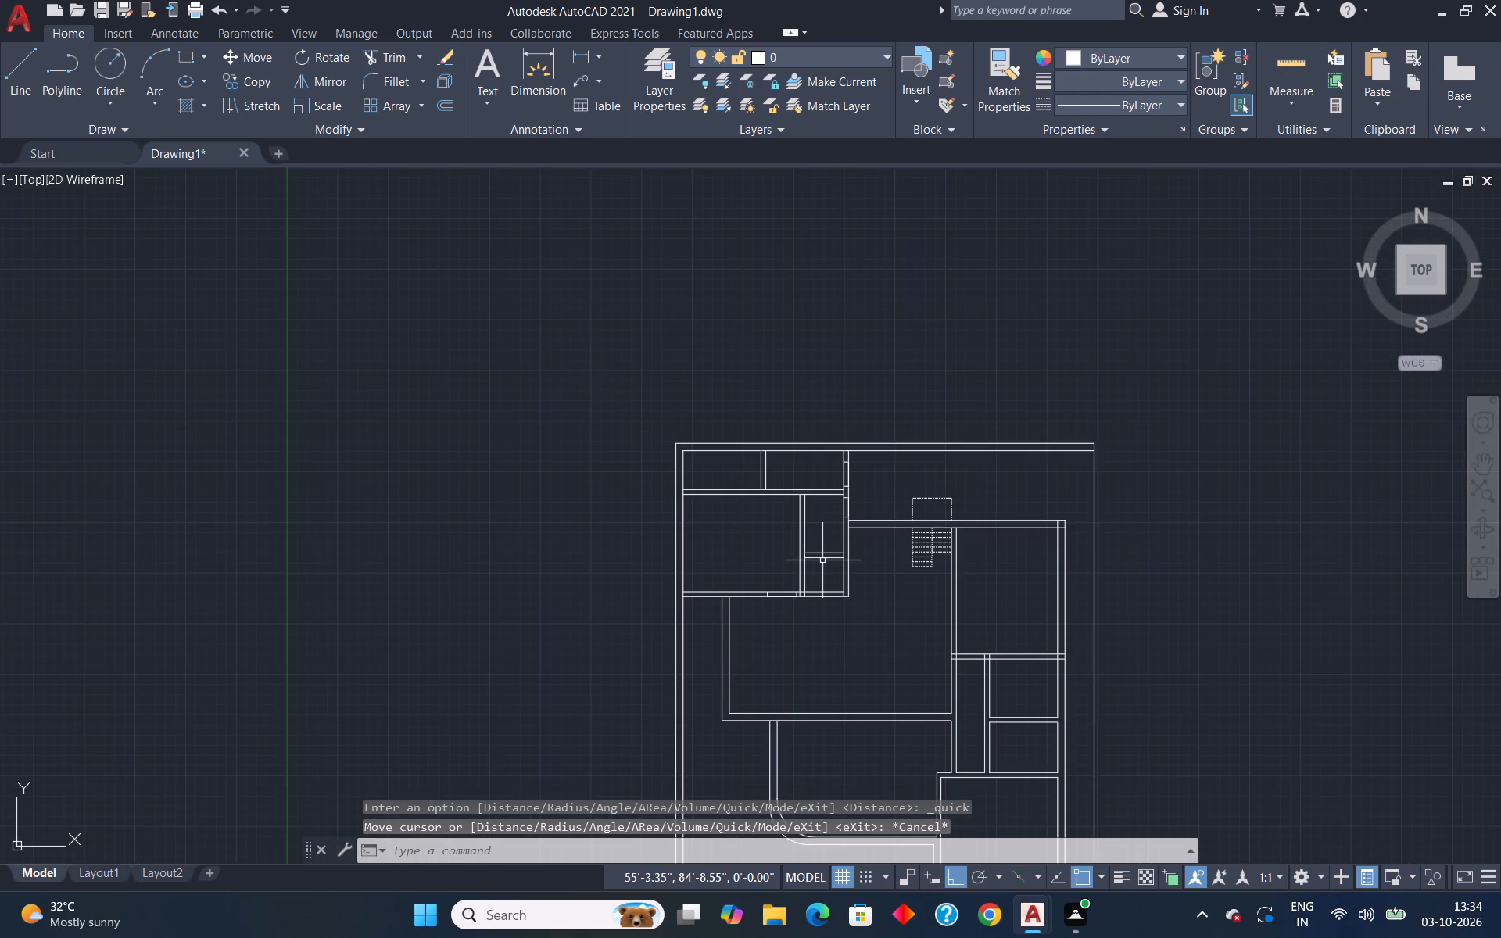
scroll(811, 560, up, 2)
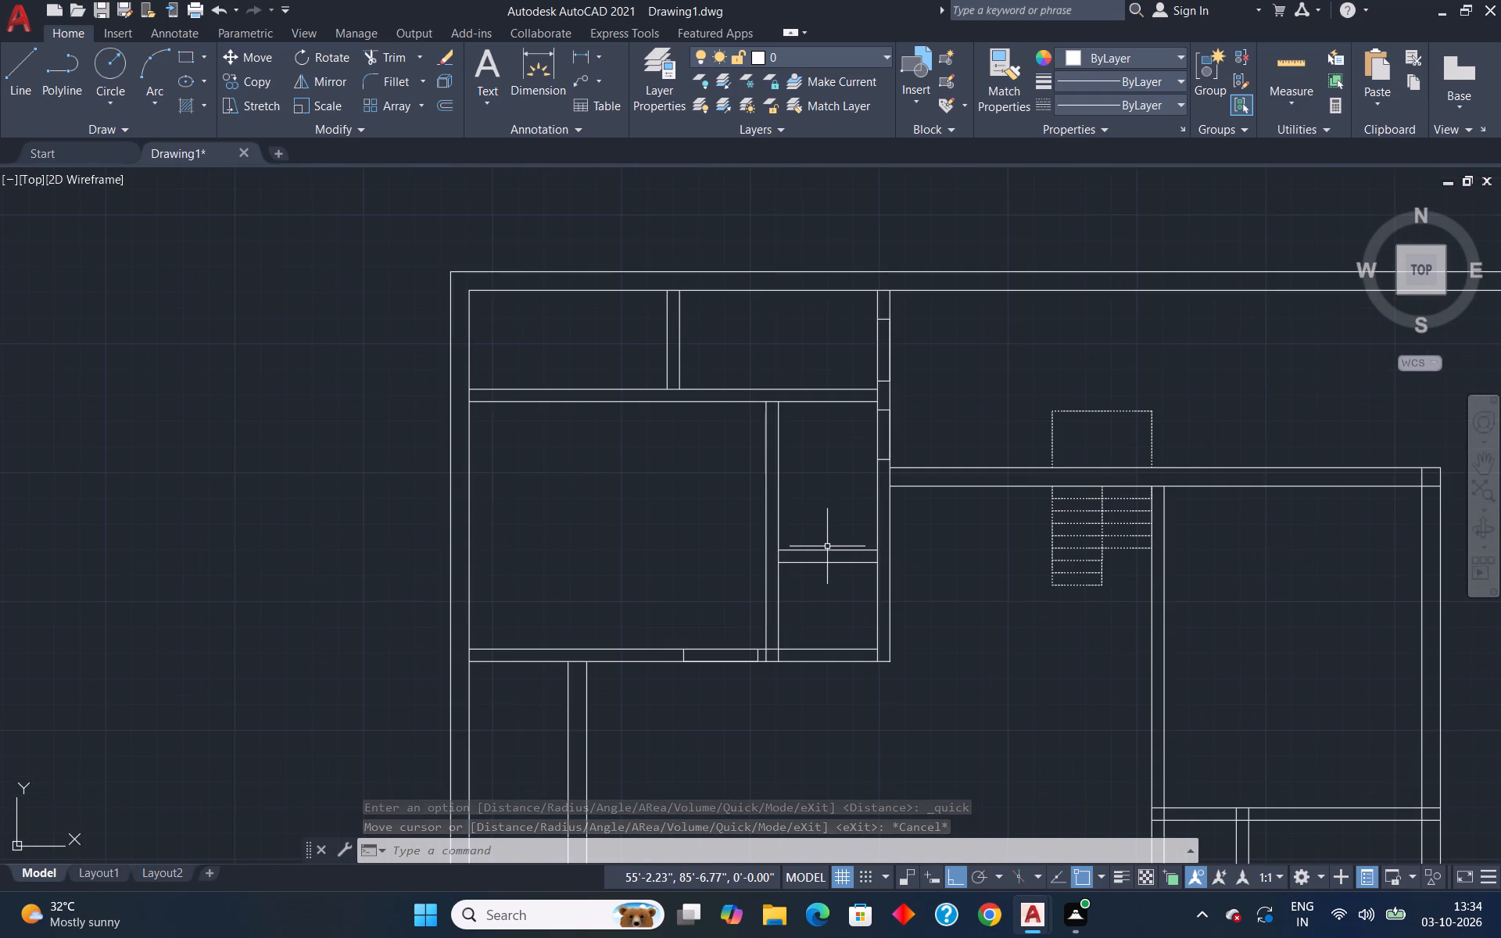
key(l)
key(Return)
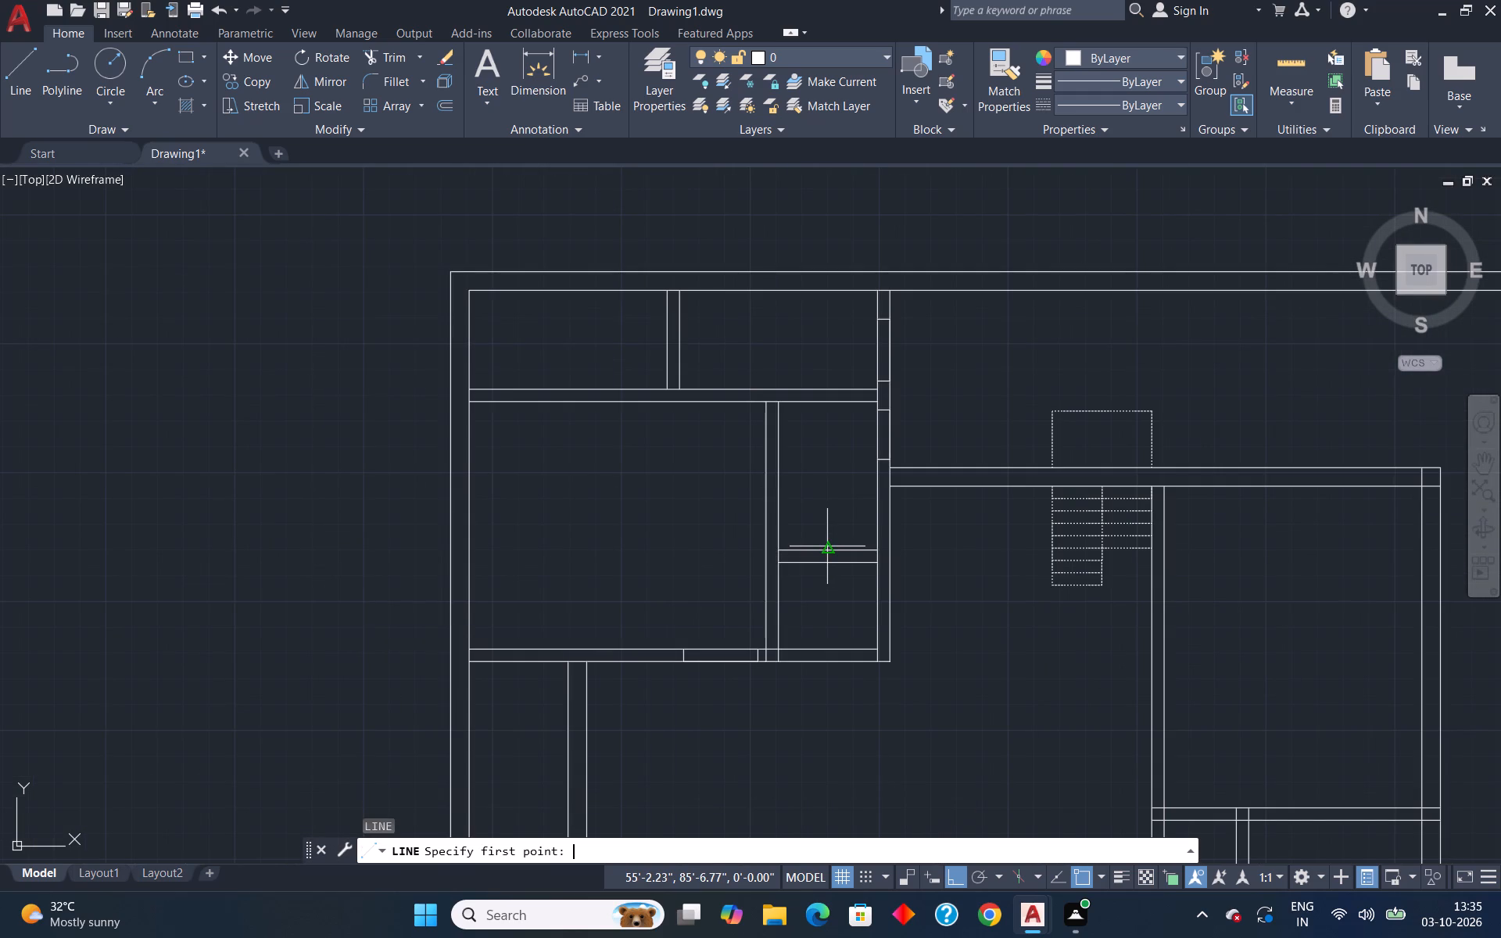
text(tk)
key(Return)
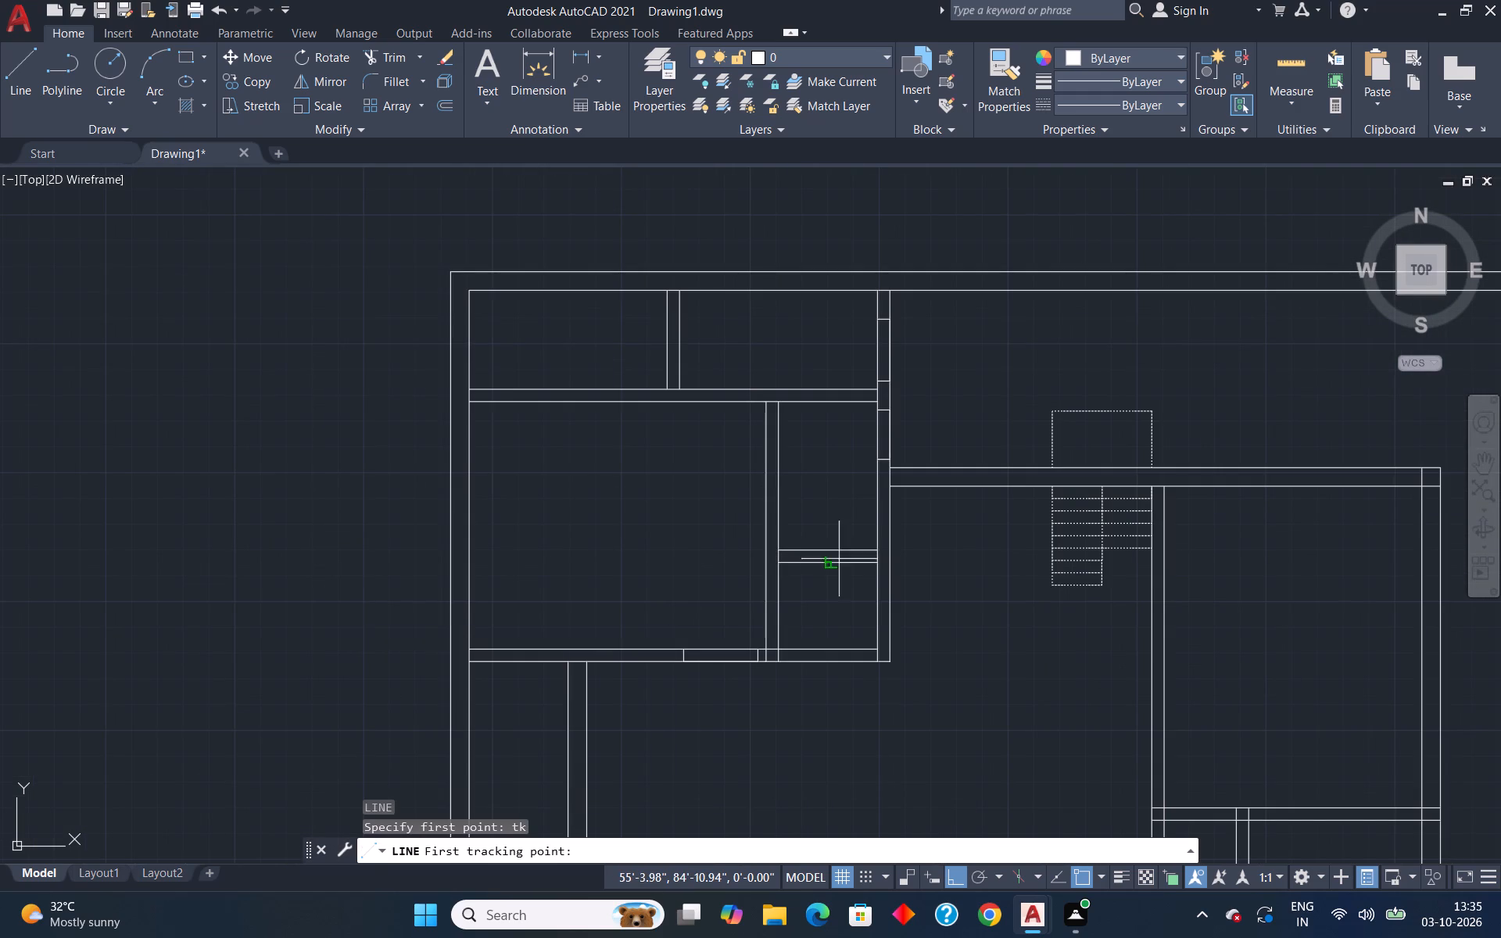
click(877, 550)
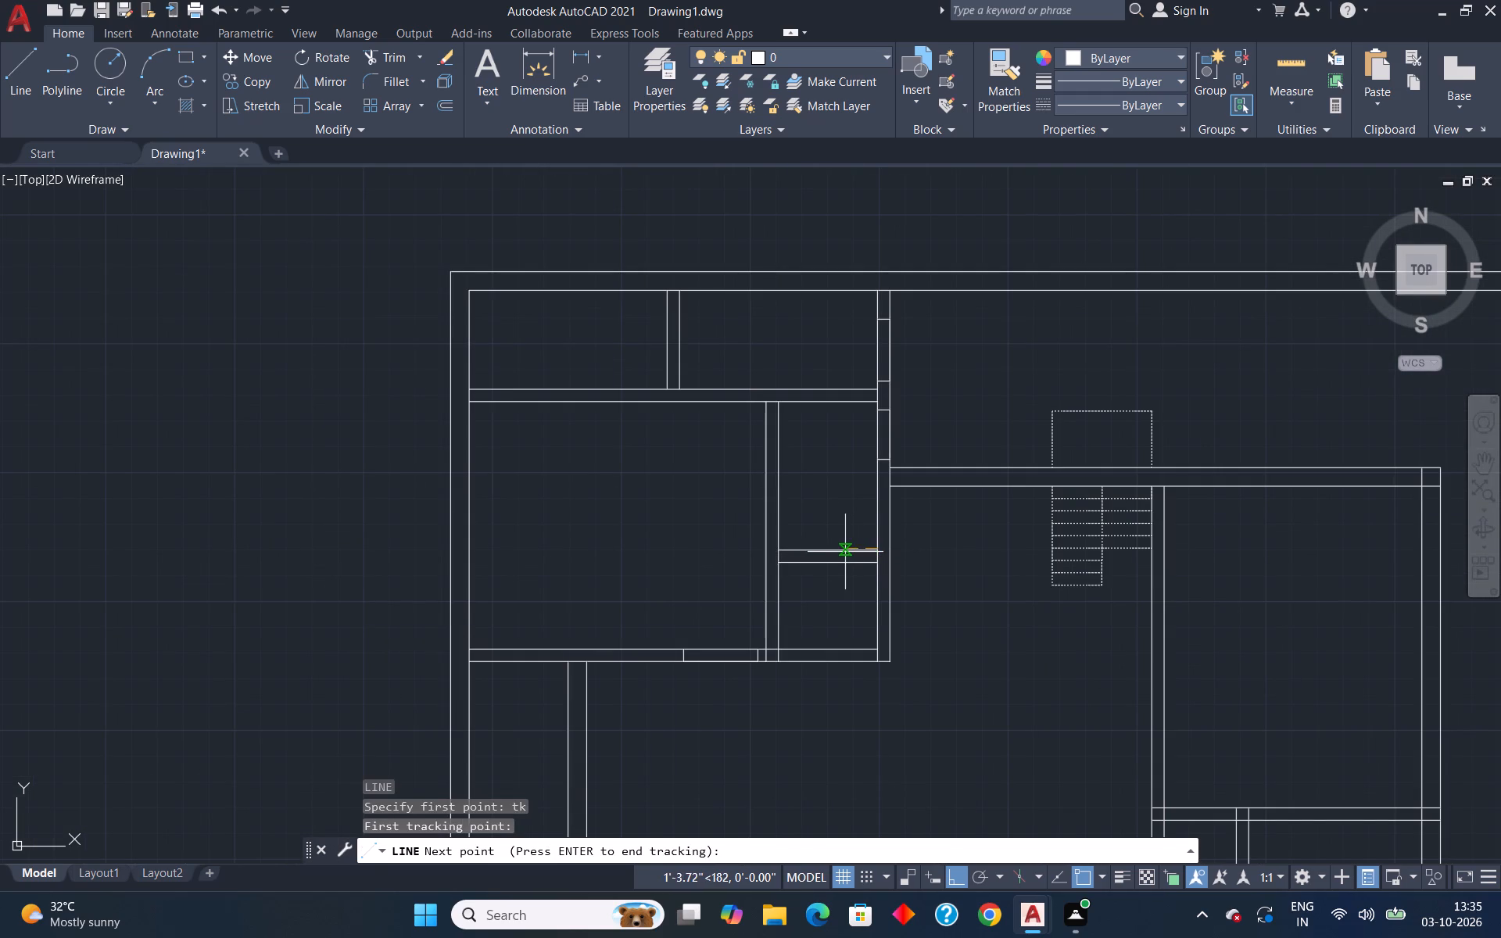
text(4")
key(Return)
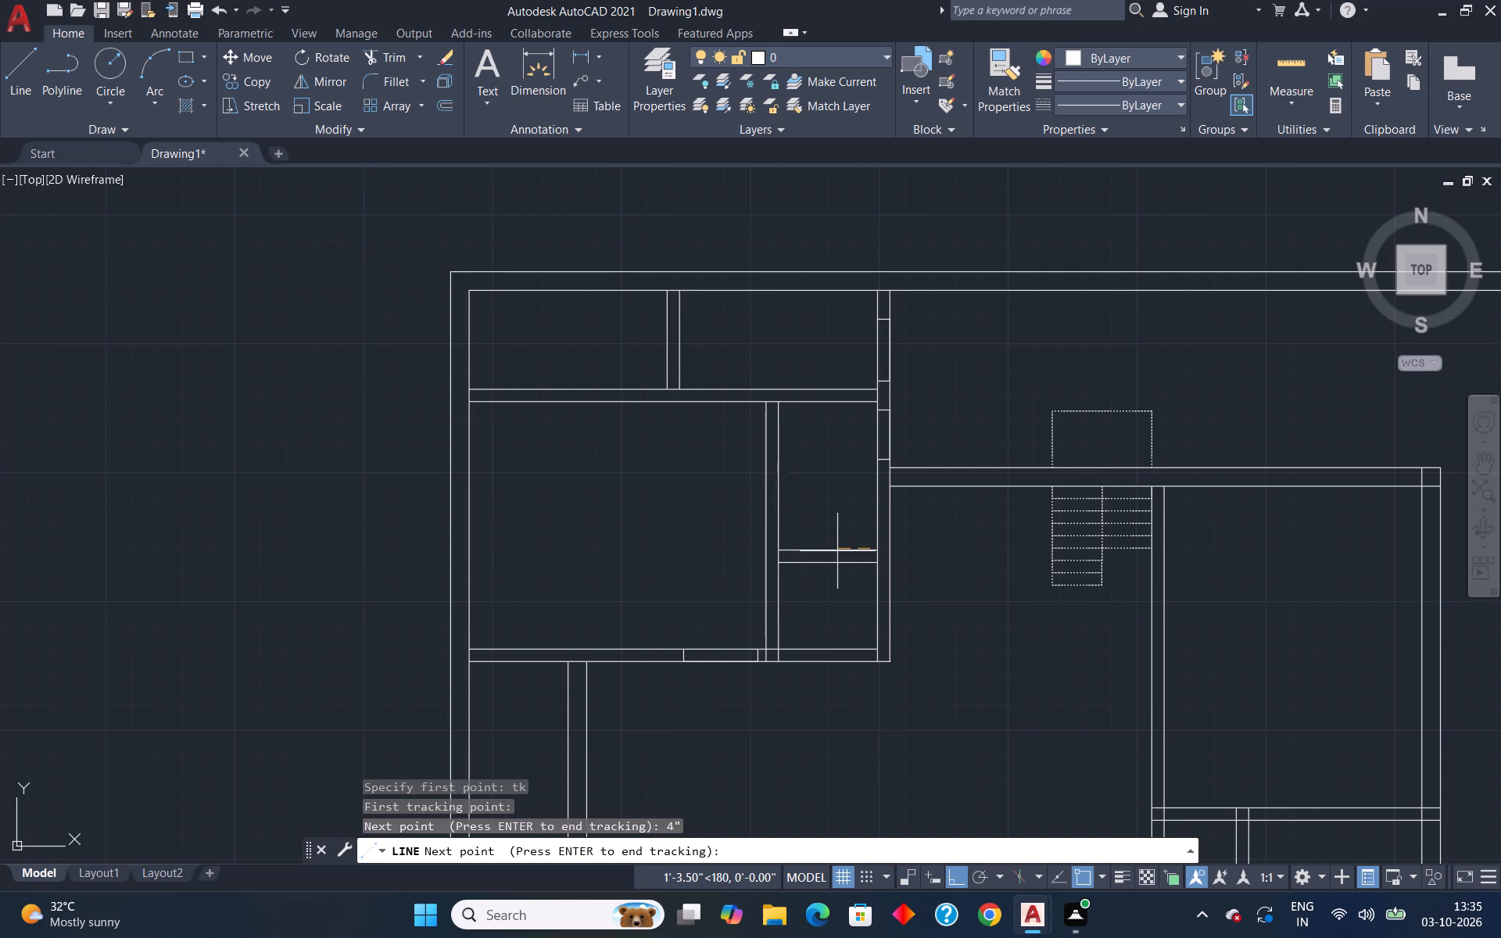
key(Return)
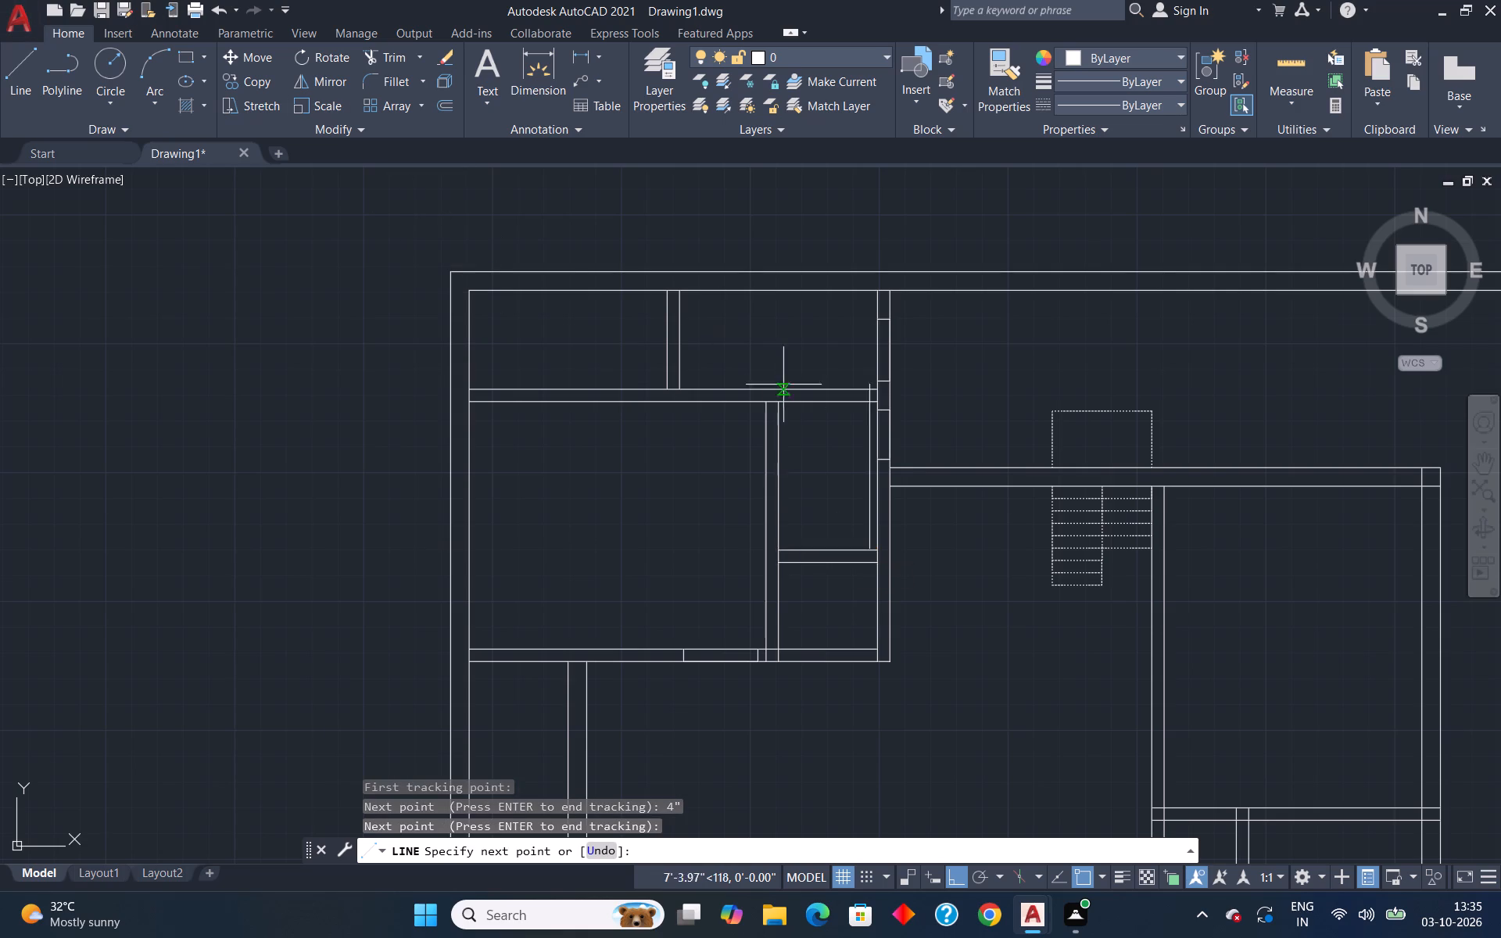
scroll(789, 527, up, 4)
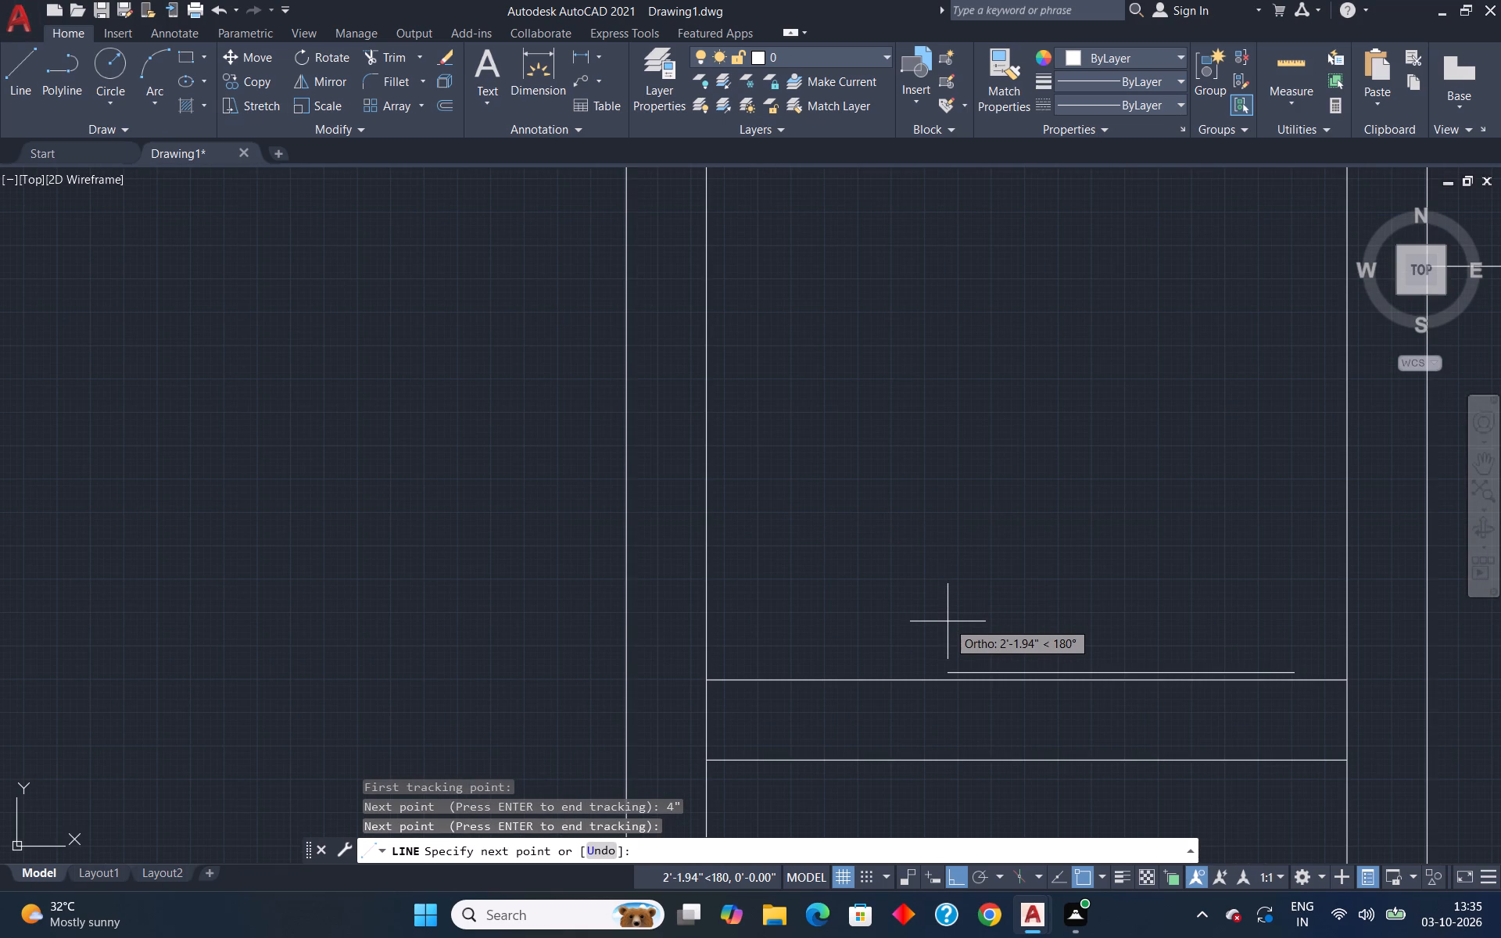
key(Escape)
Draw a 2'6" wide opening across the narrow room's horizontal partition, starting 4" from the room's east wall.
key(l)
key(Return)
text(tk)
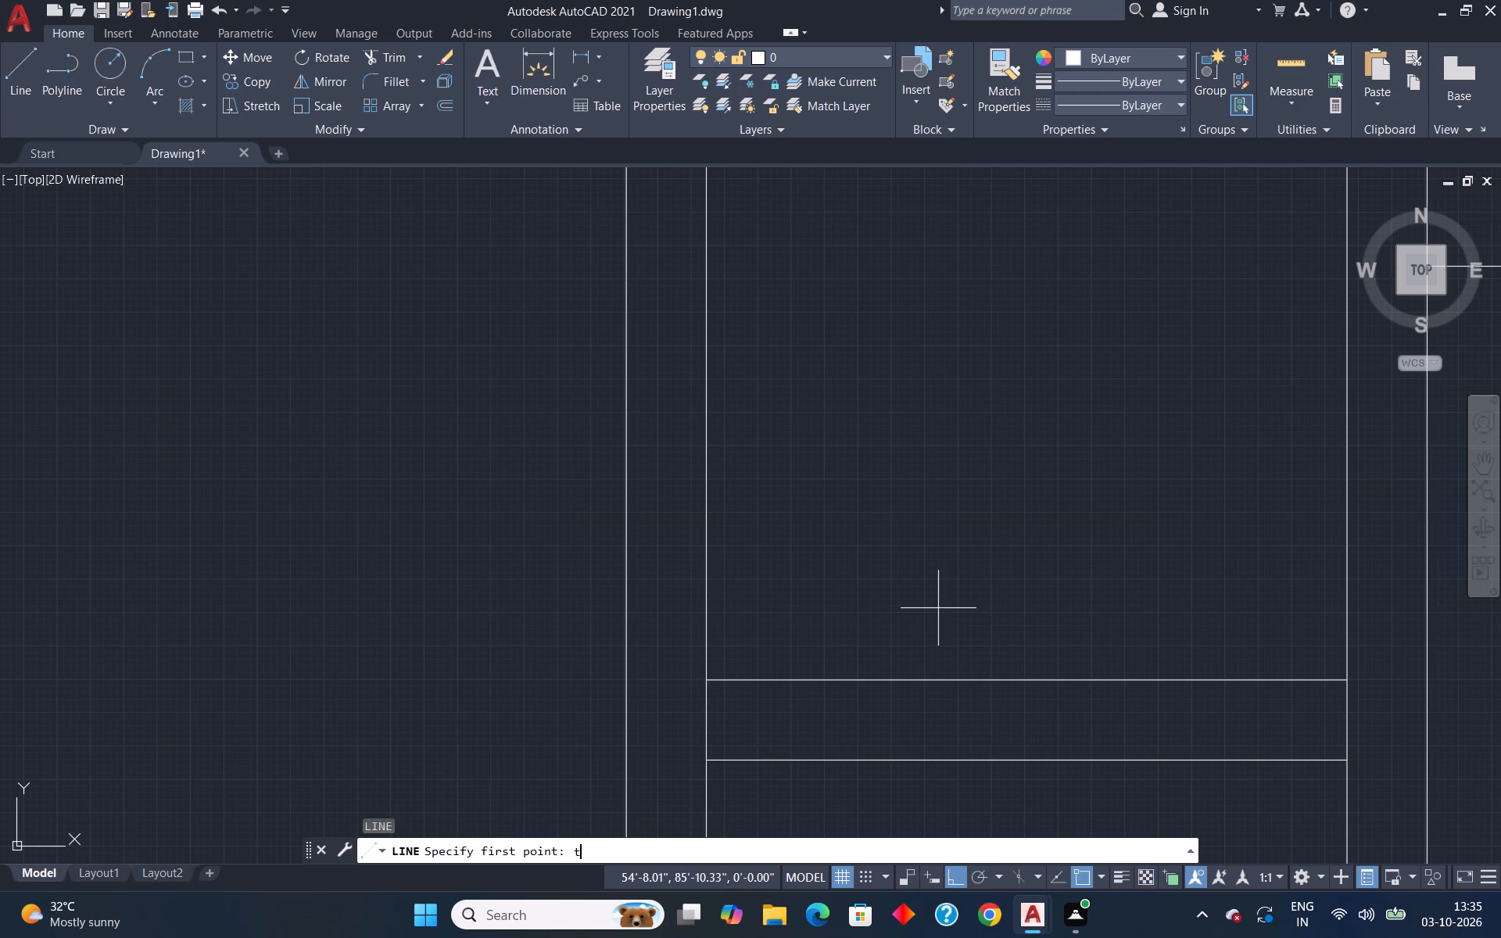
key(Return)
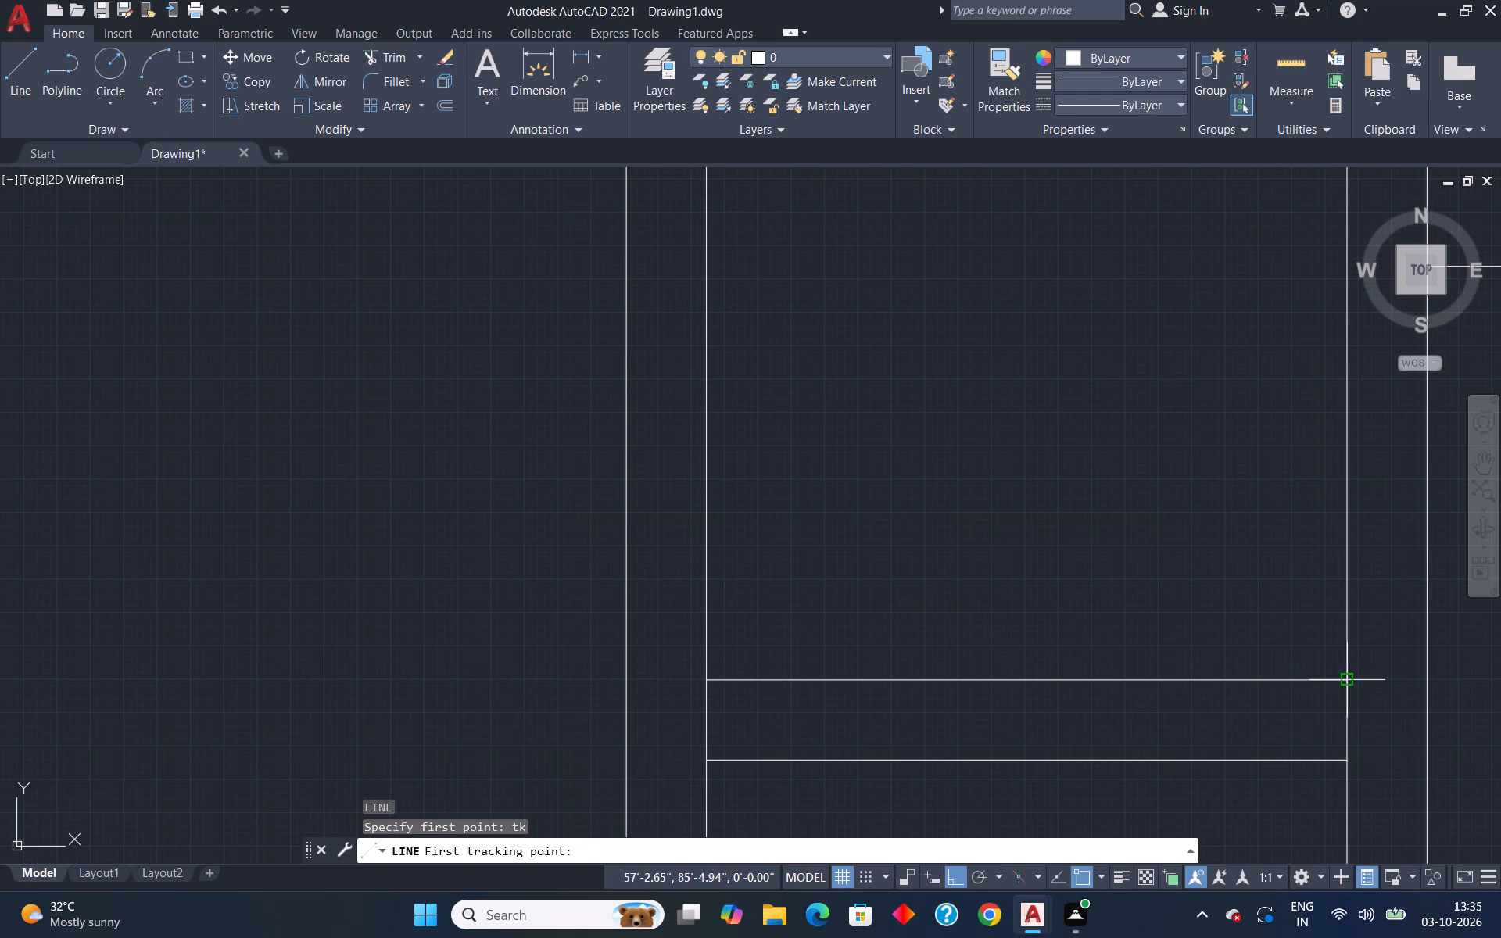
click(1349, 683)
text(4")
key(Return)
key(Return)
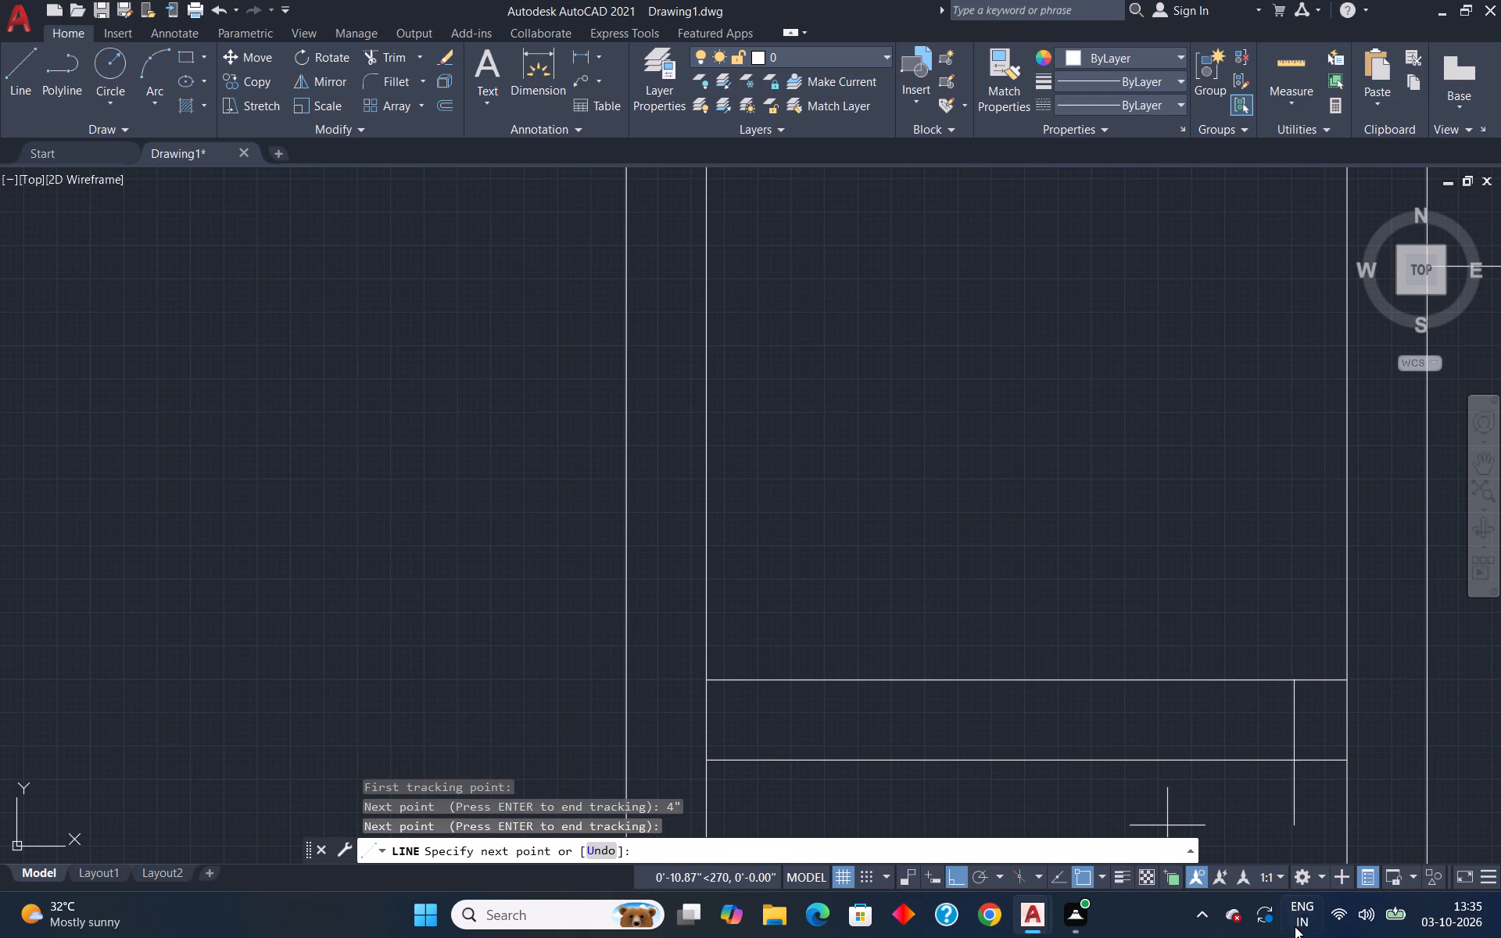
click(1296, 759)
text(2'6")
key(Return)
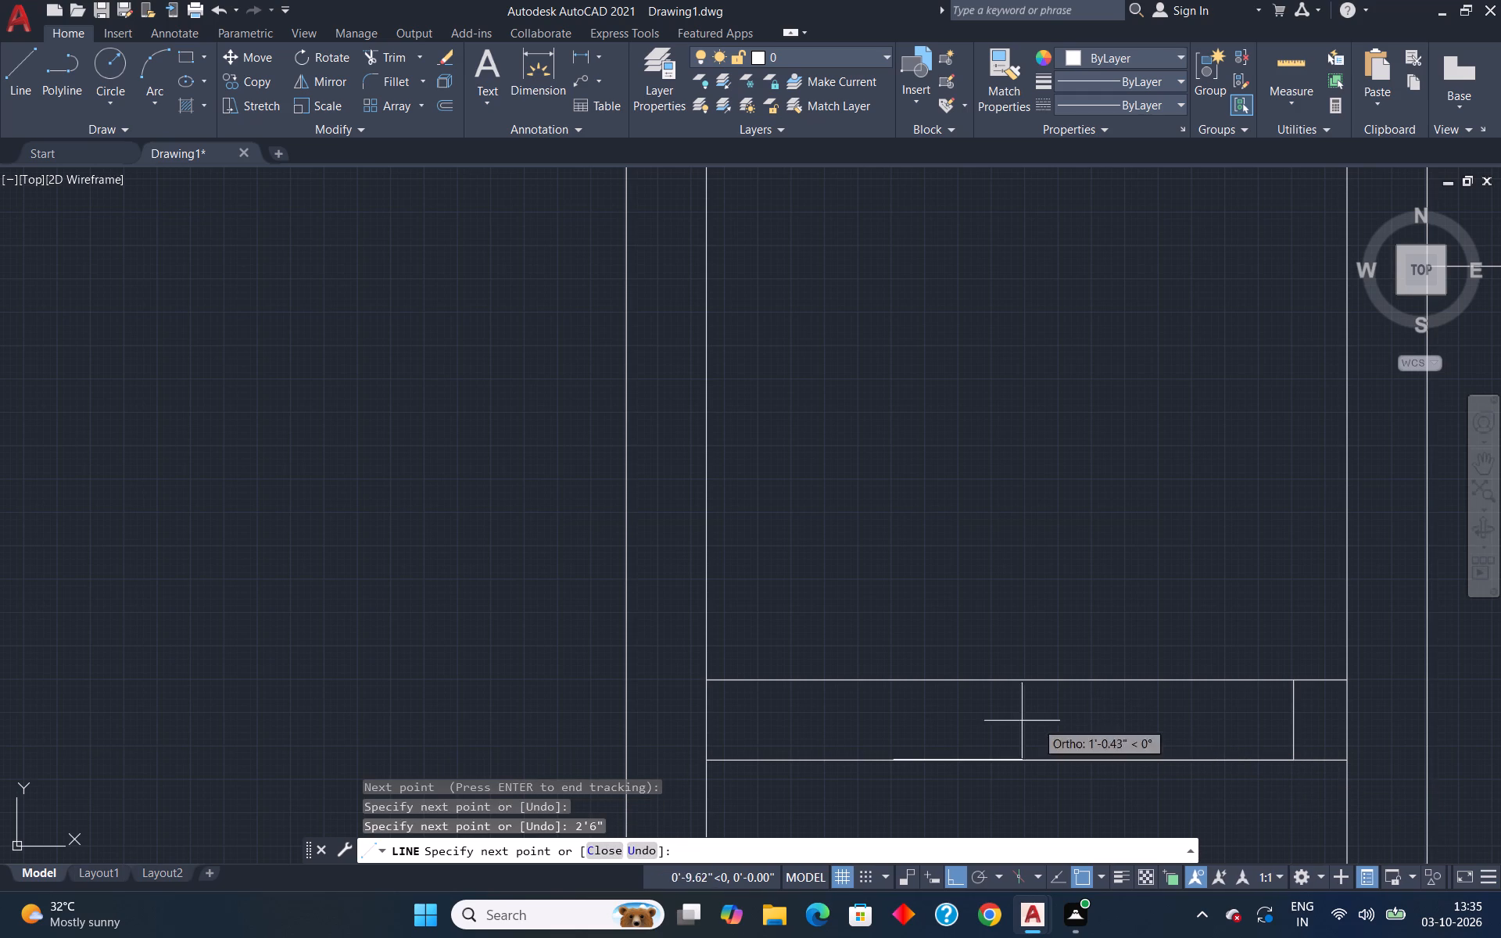
click(894, 680)
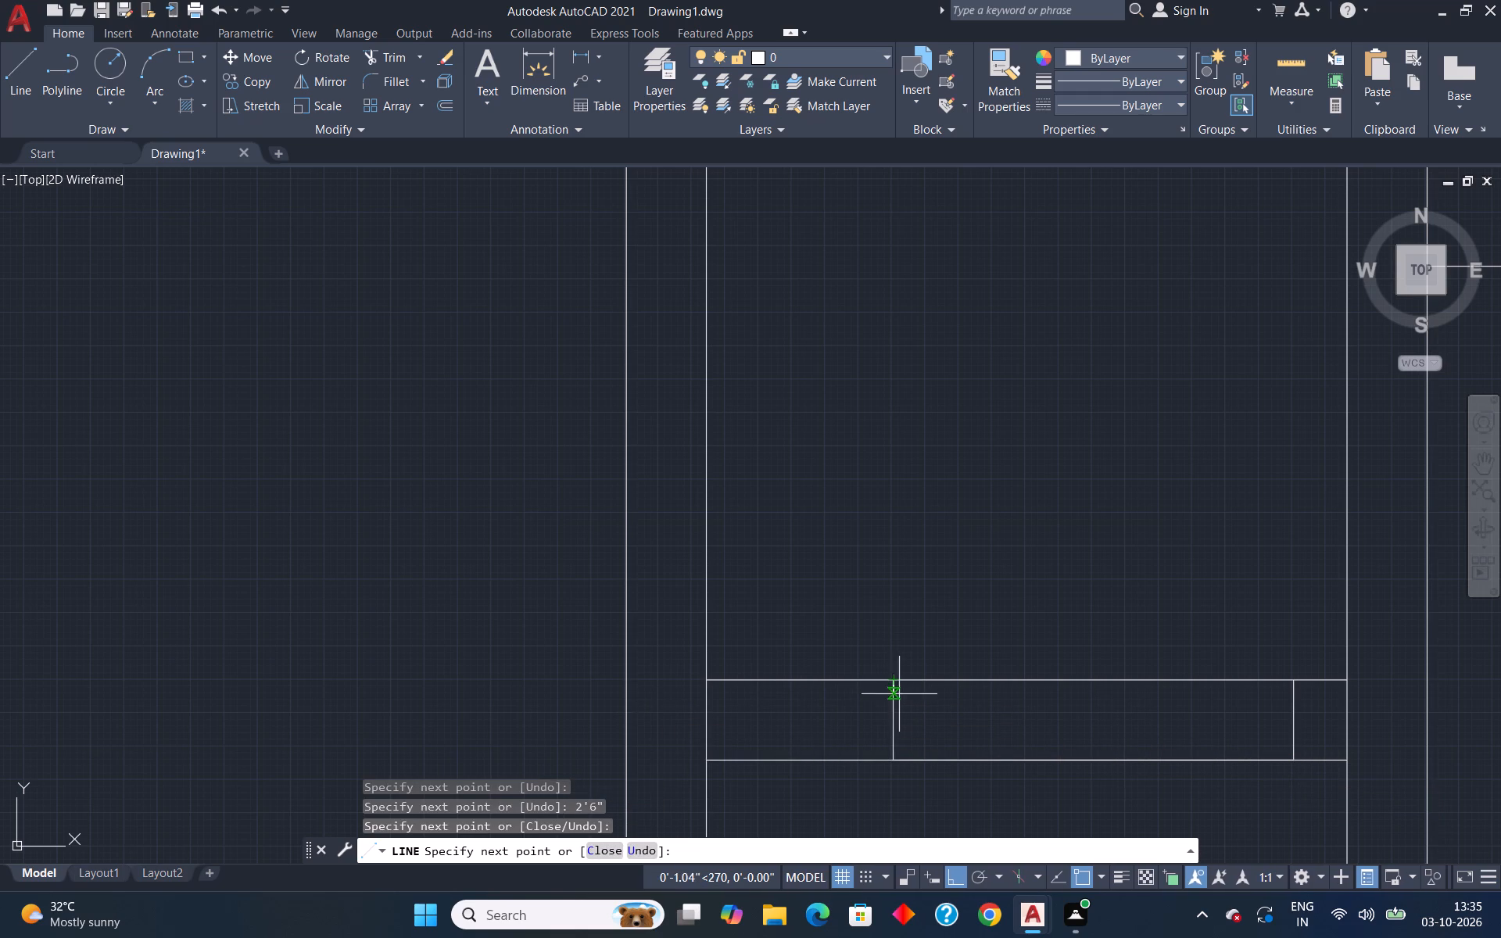
key(Escape)
Measure the partition thickness and passage width at the junction below the large upper-right room.
scroll(745, 385, down, 5)
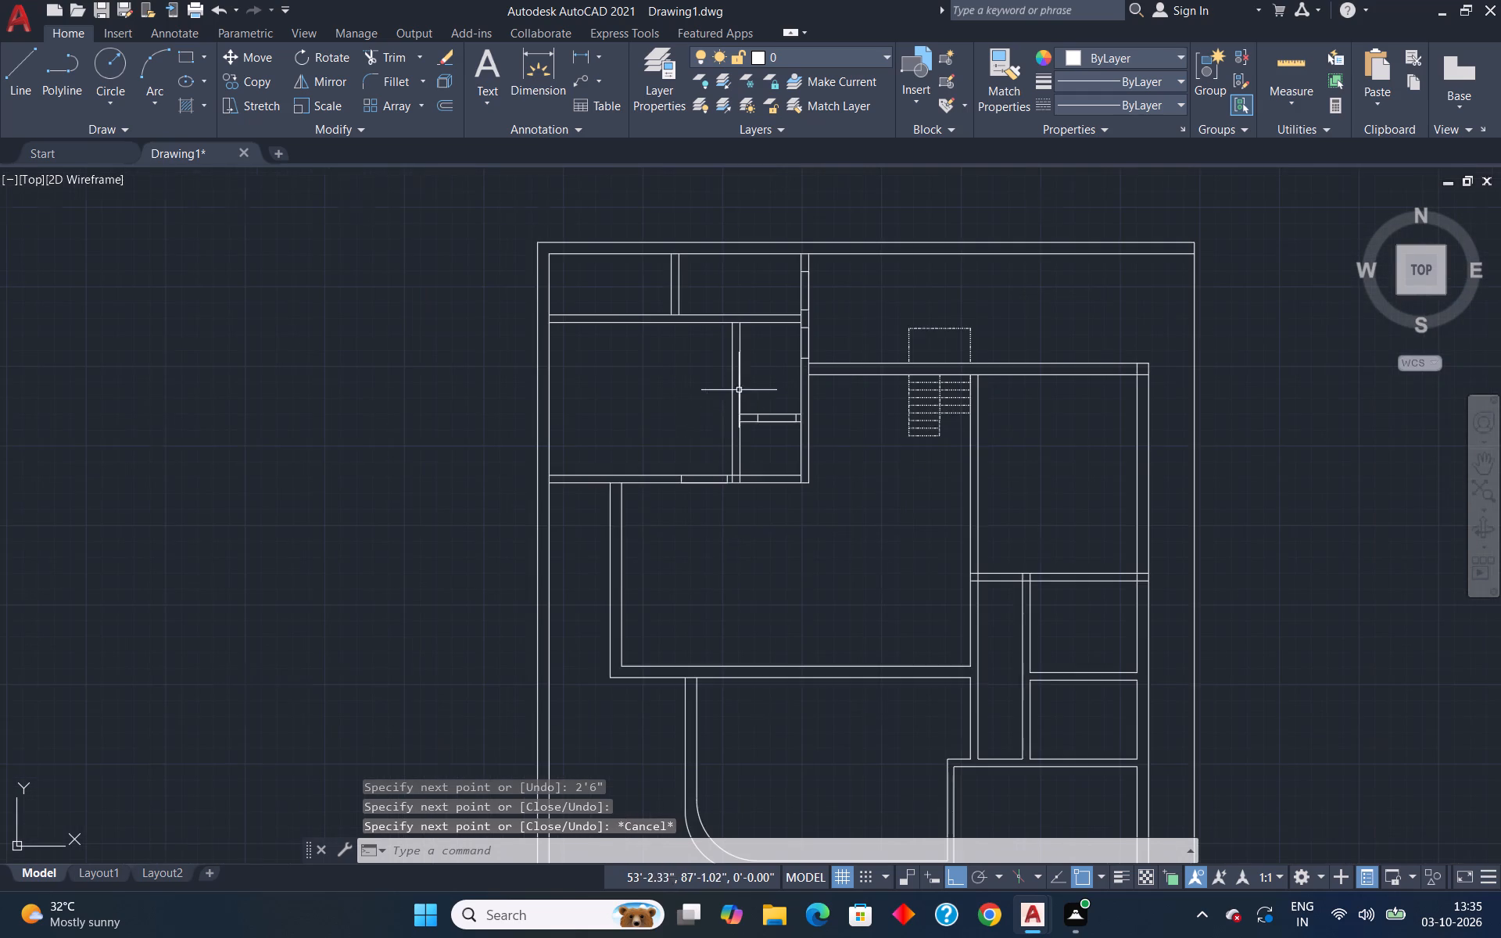
scroll(713, 412, down, 3)
scroll(759, 387, up, 3)
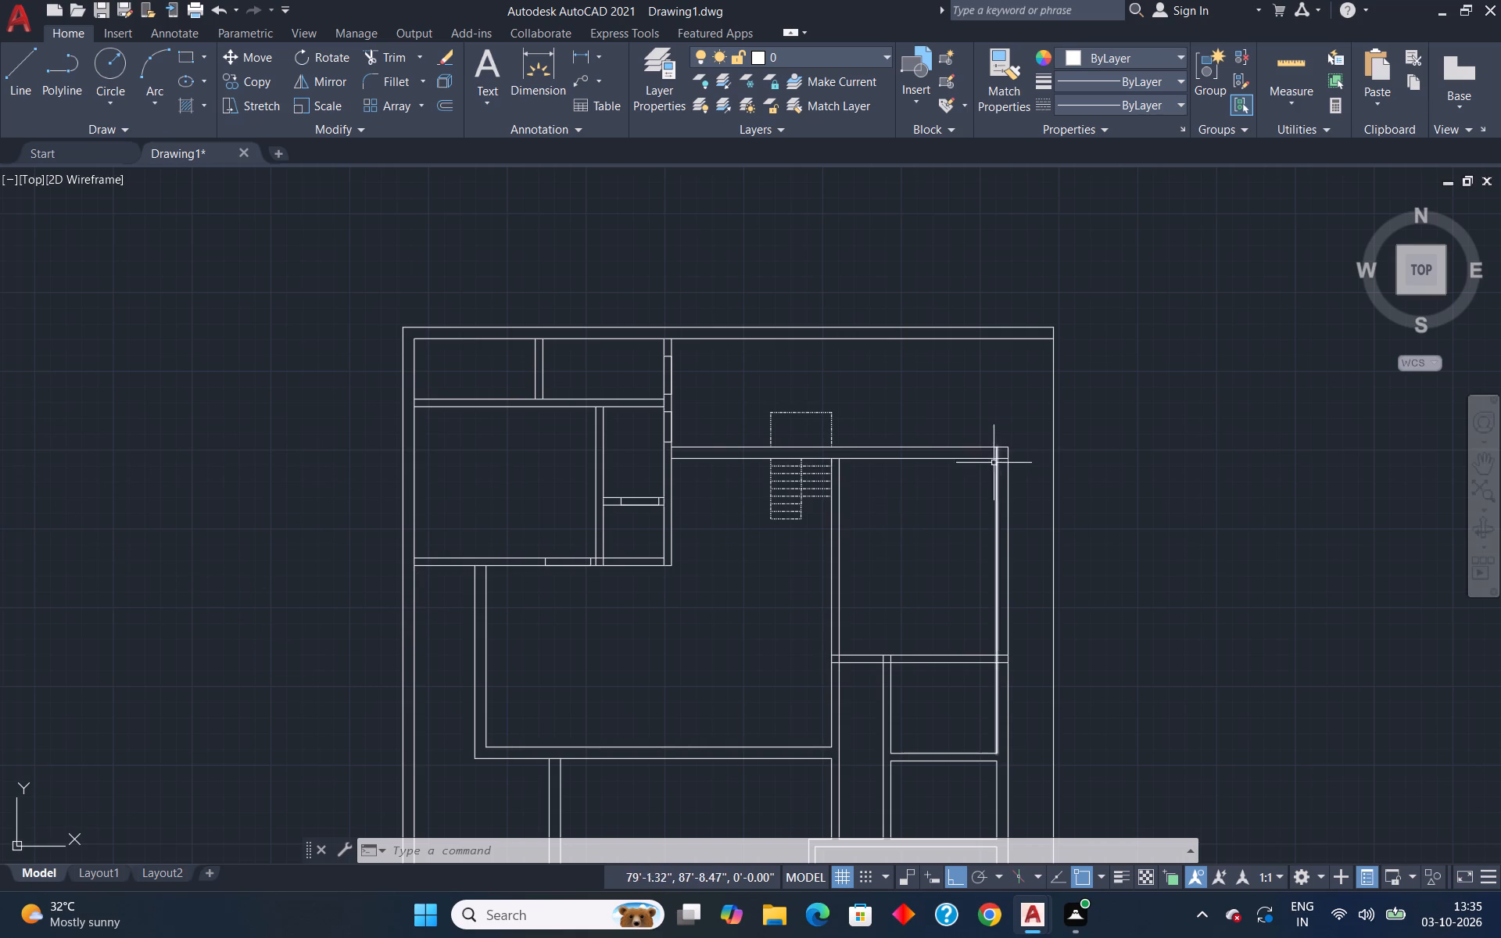
scroll(839, 456, down, 1)
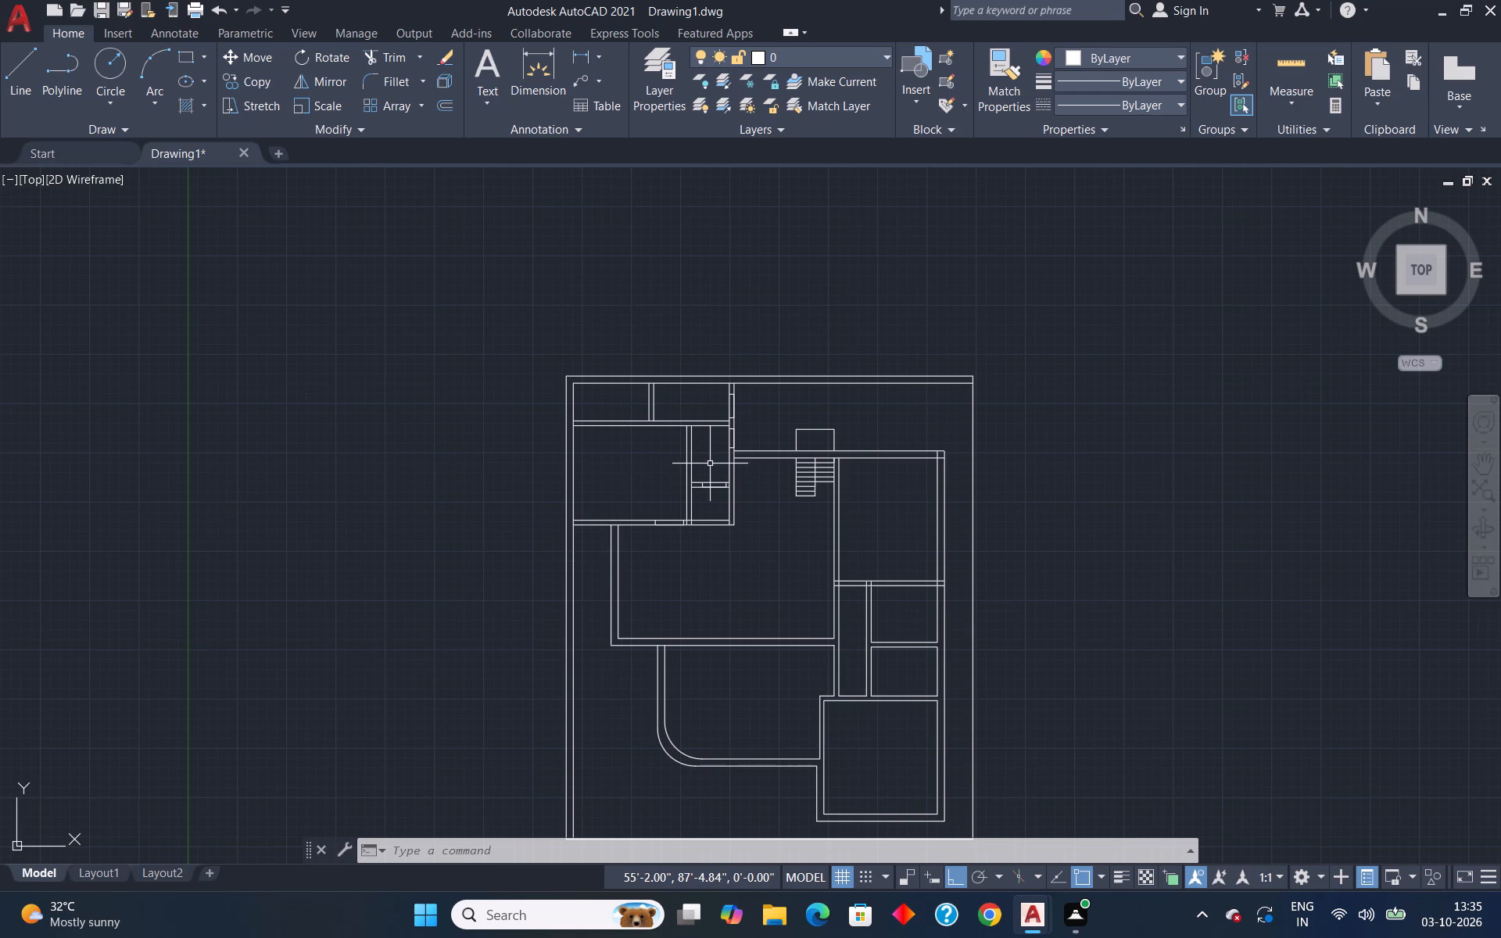
scroll(779, 521, down, 1)
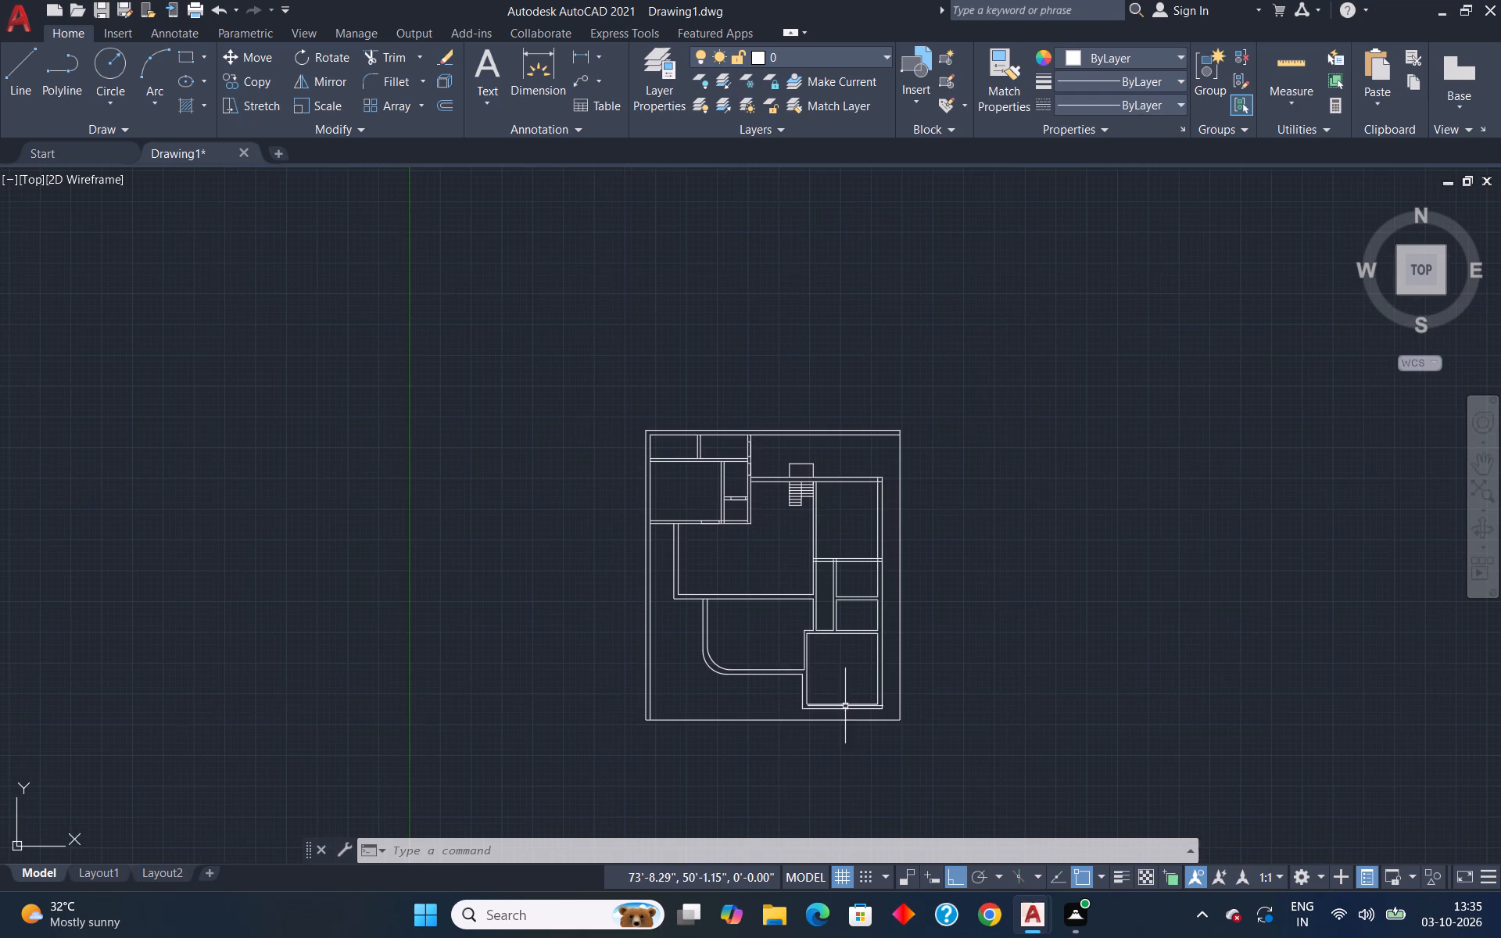
scroll(859, 667, up, 1)
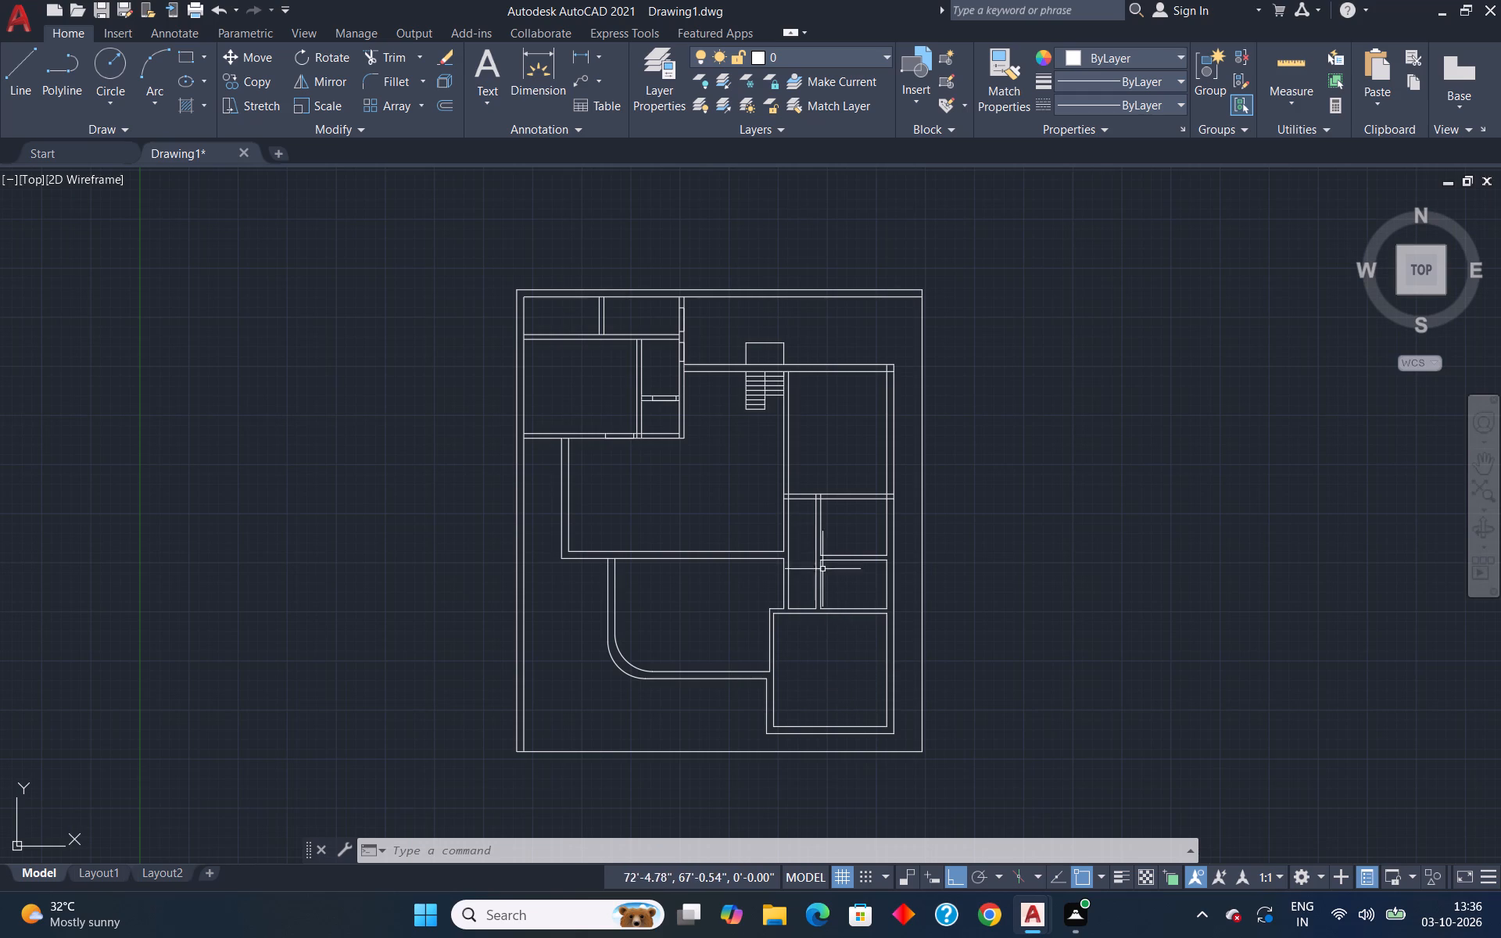
scroll(805, 493, up, 4)
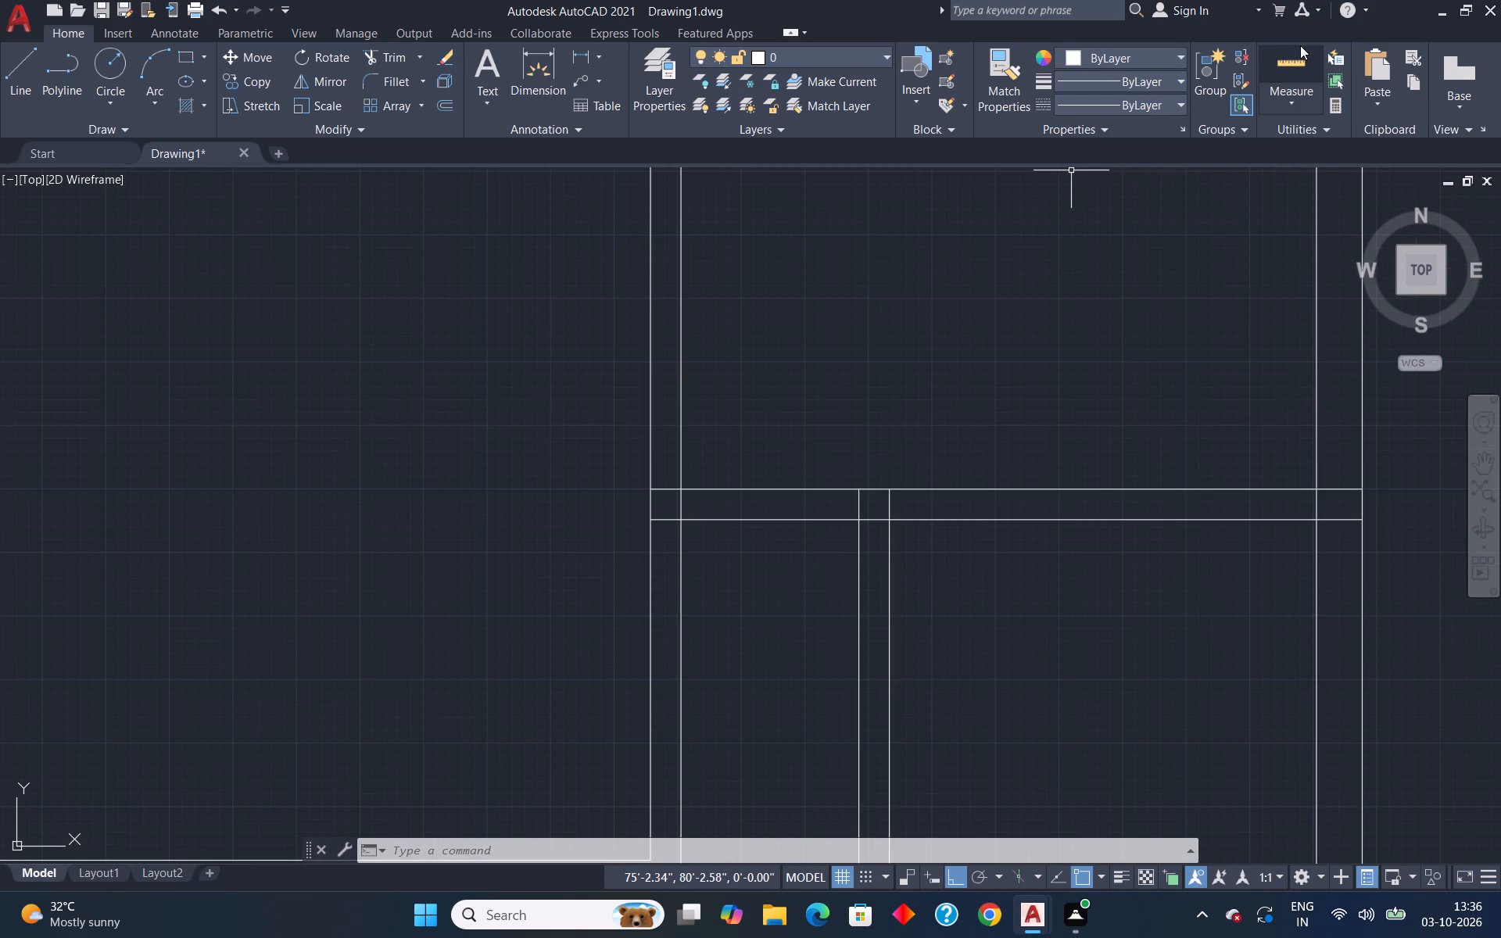
click(1298, 57)
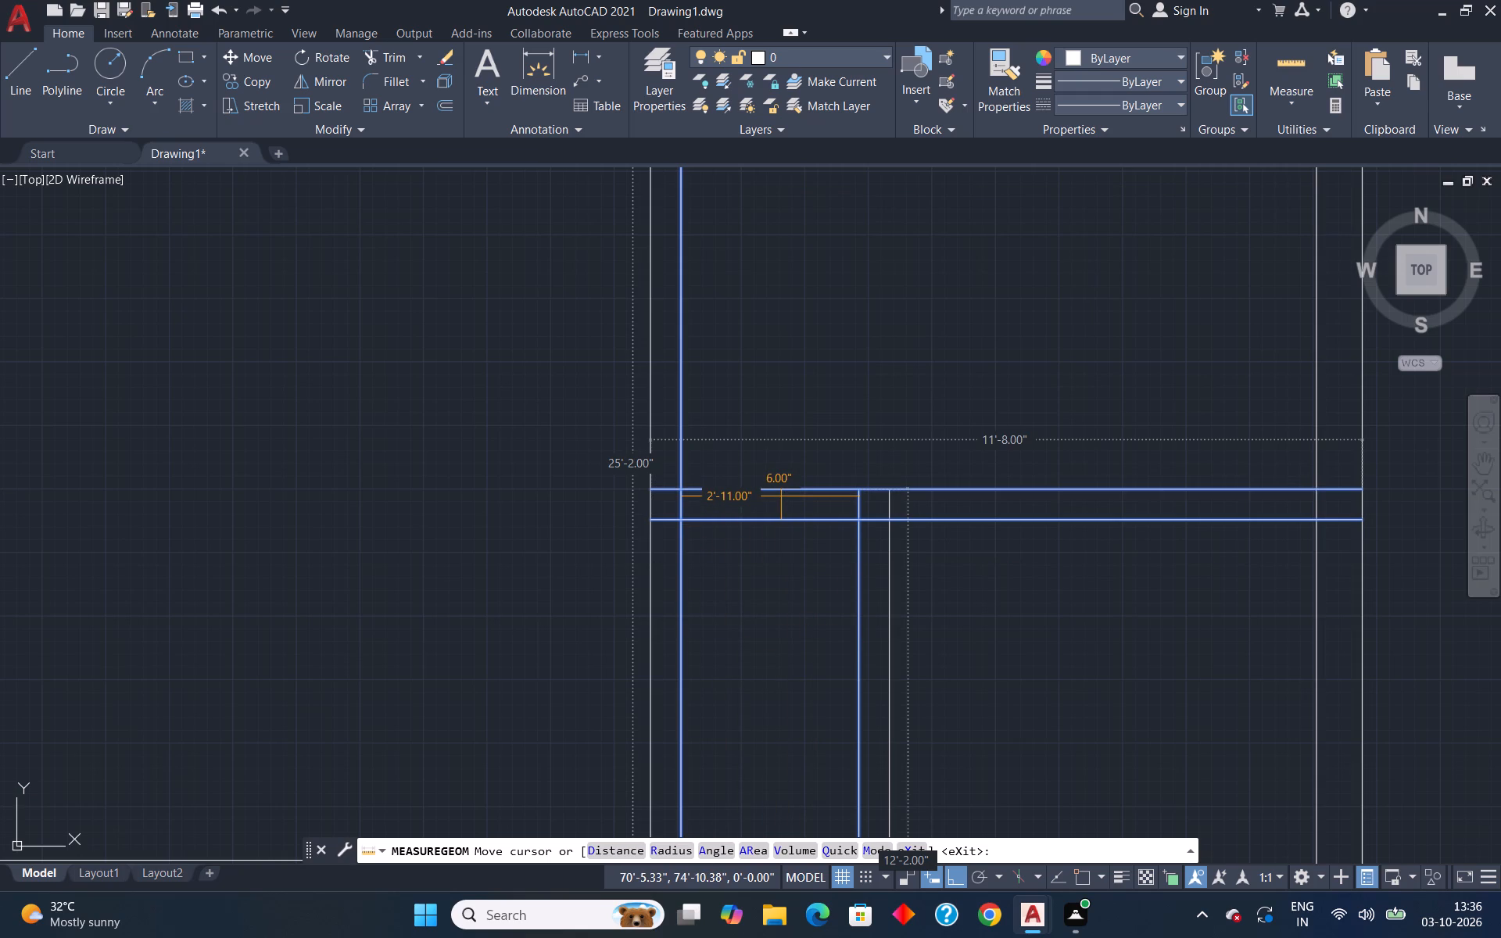
key(Escape)
scroll(783, 496, down, 4)
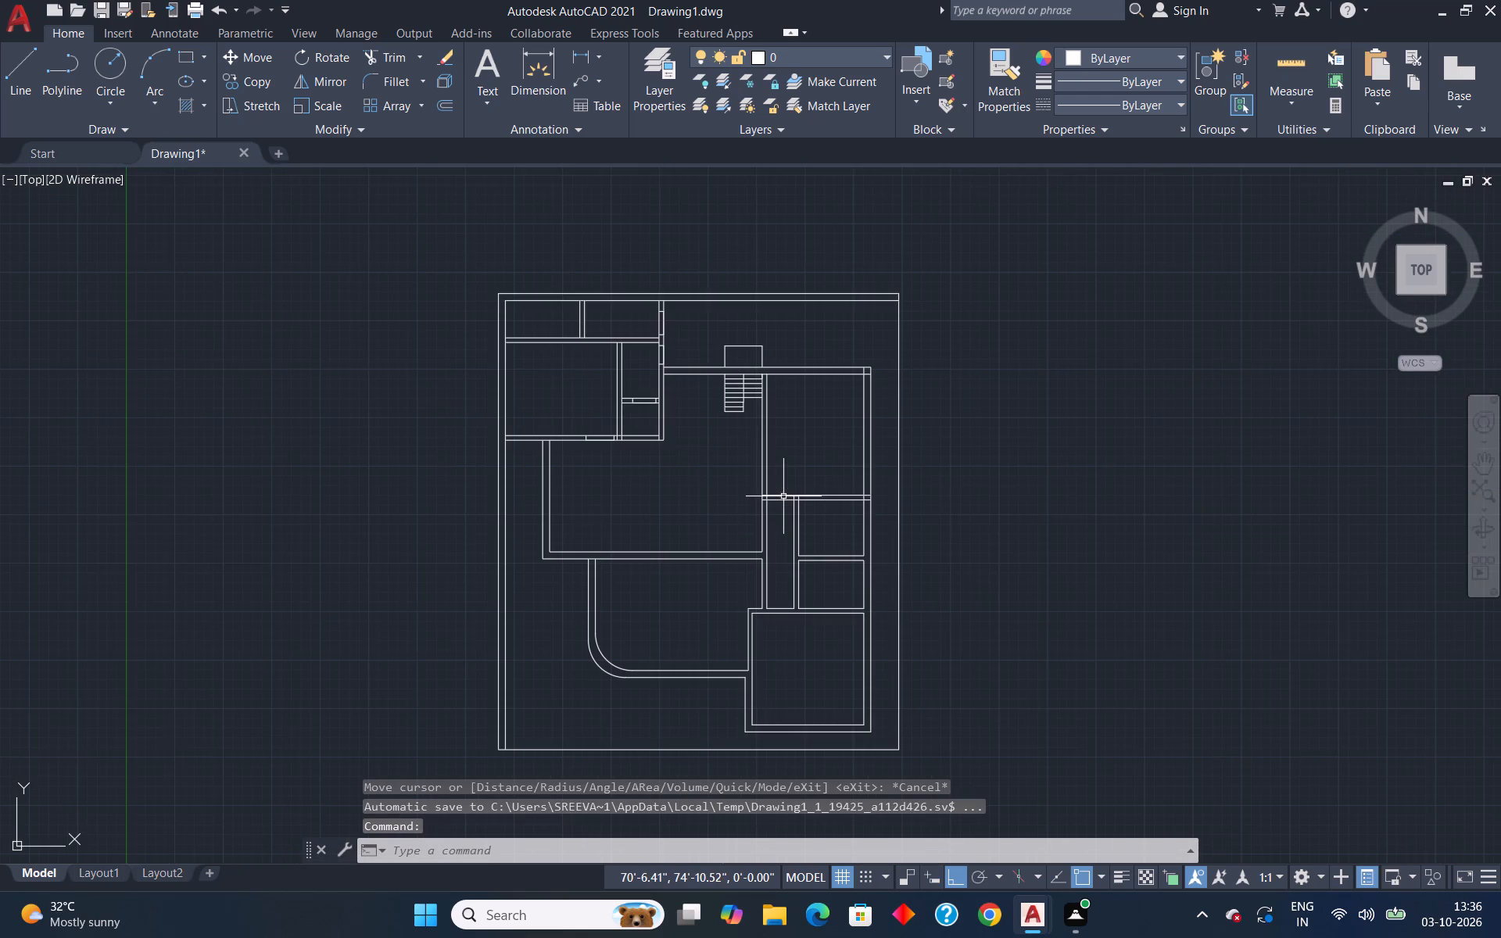
Draw a 3' wide opening in the partition between the central hall and upper-right room, starting 4" above the cross partition.
scroll(827, 510, up, 2)
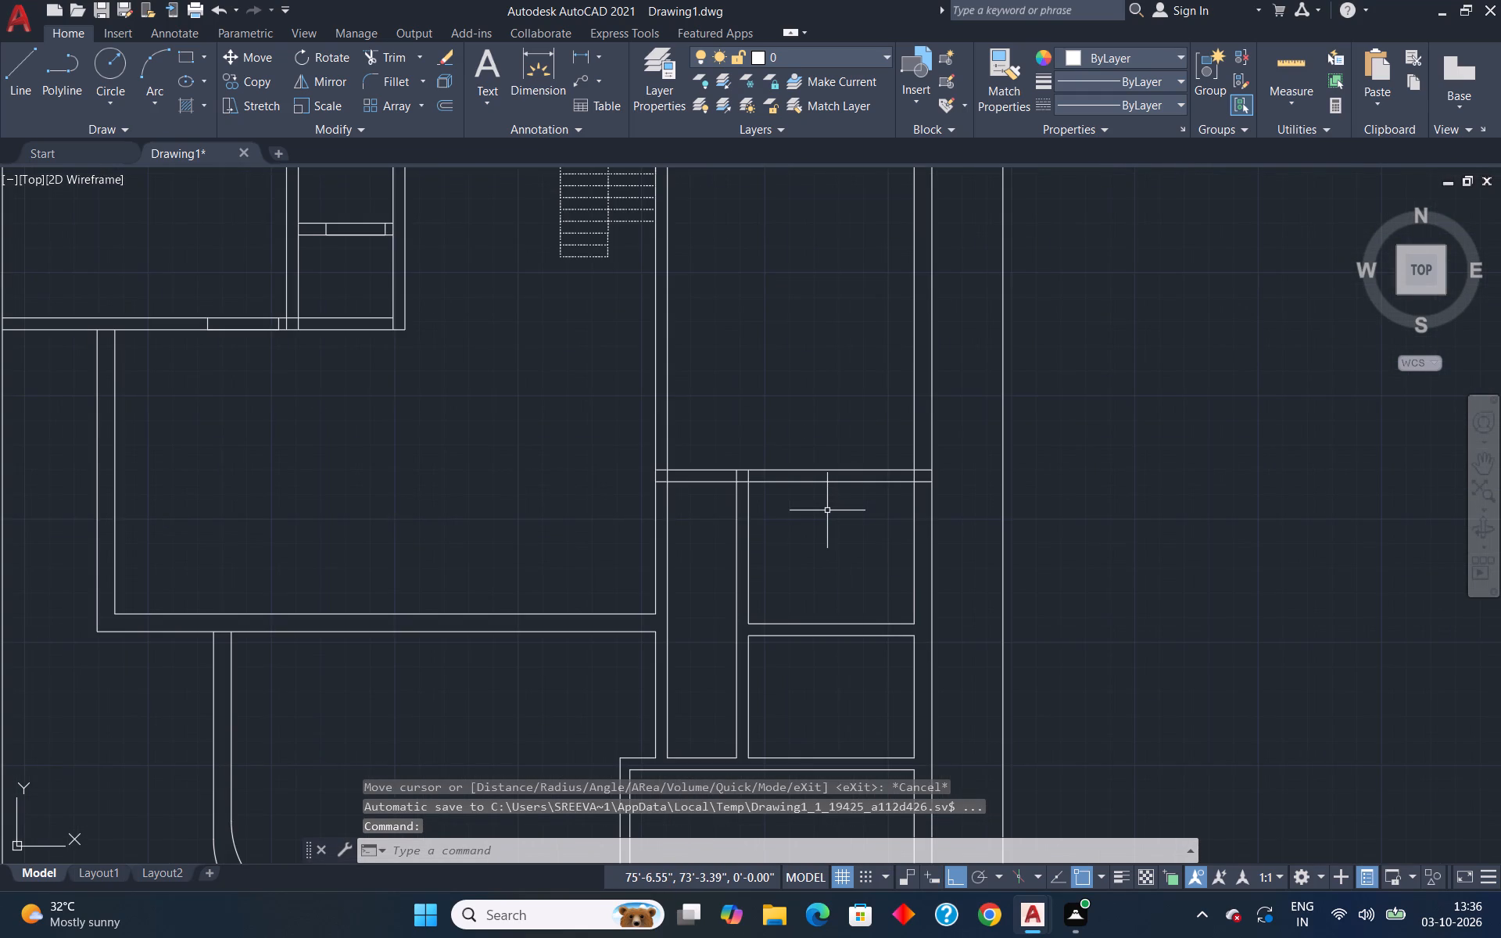
scroll(827, 510, down, 2)
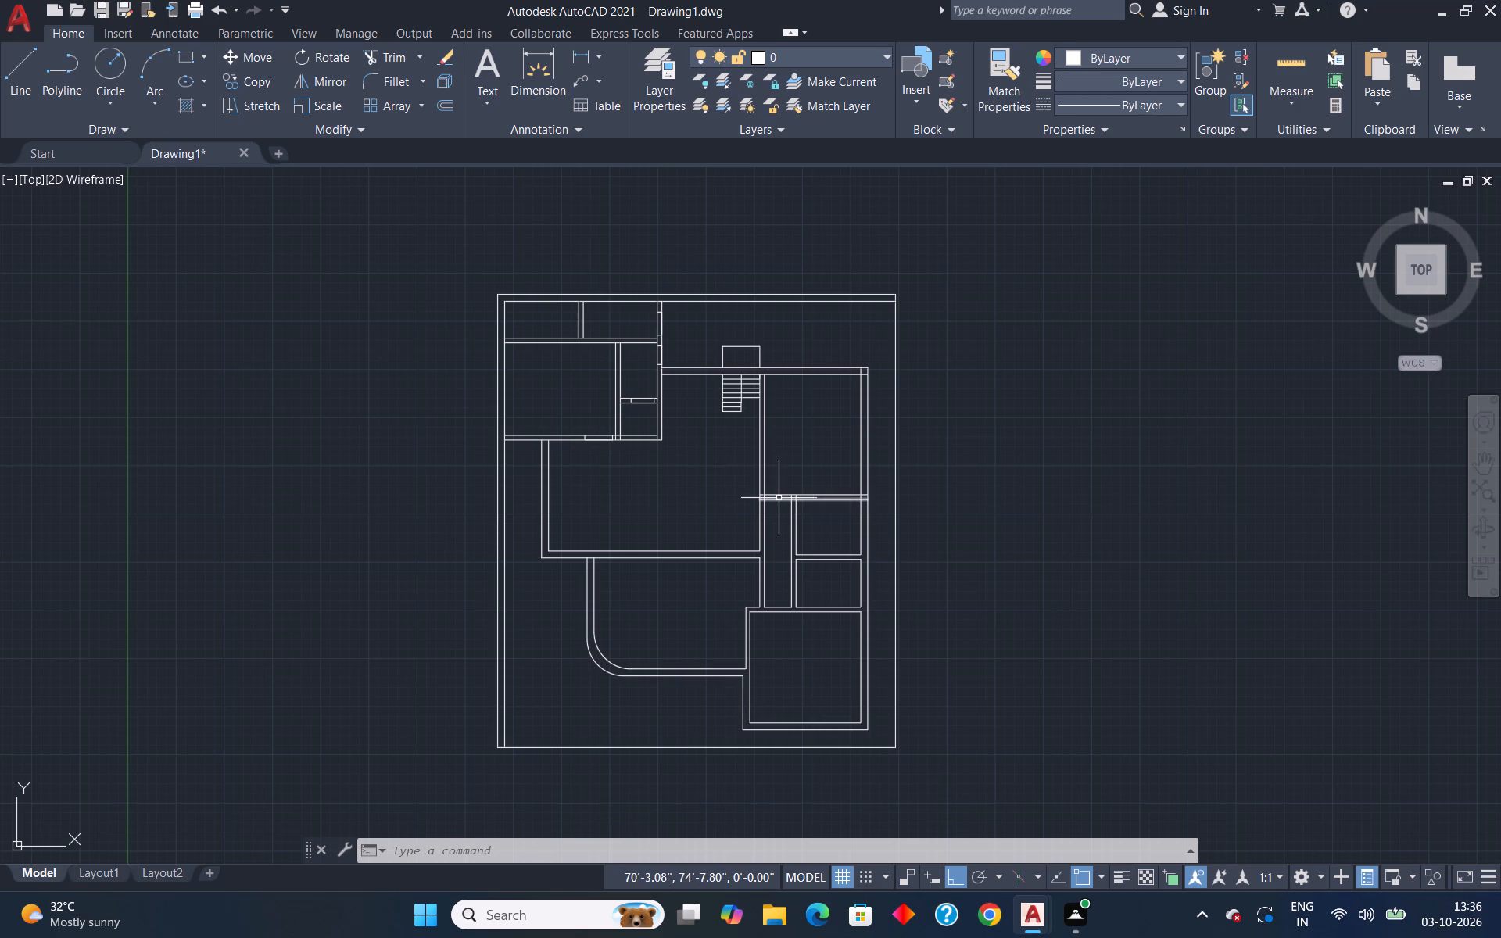
scroll(781, 485, up, 2)
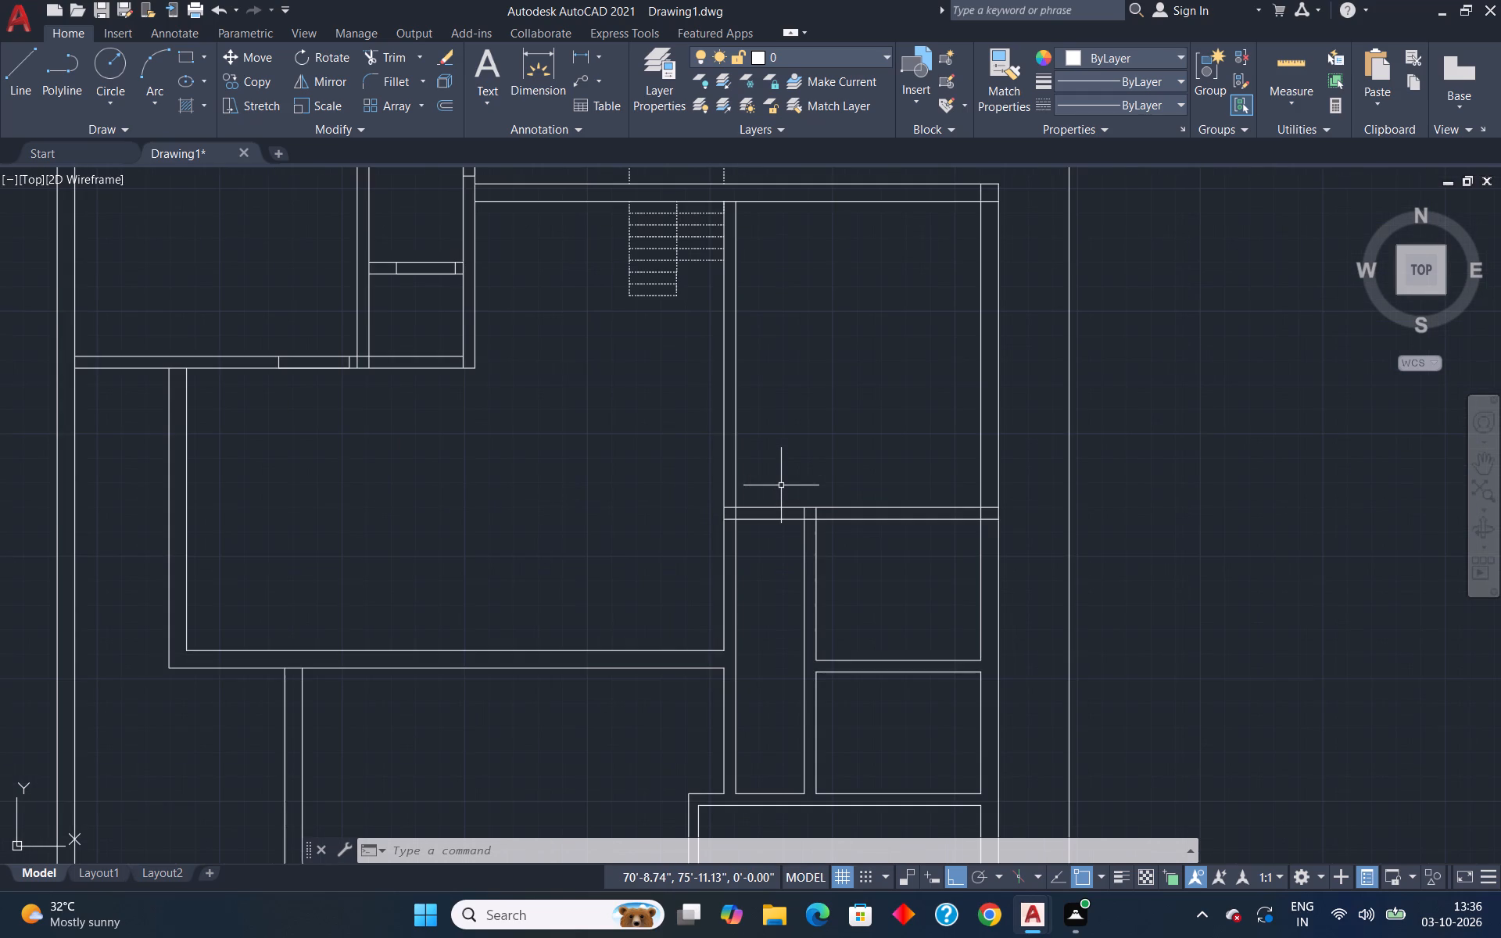
key(l)
key(Return)
text(tk)
key(Return)
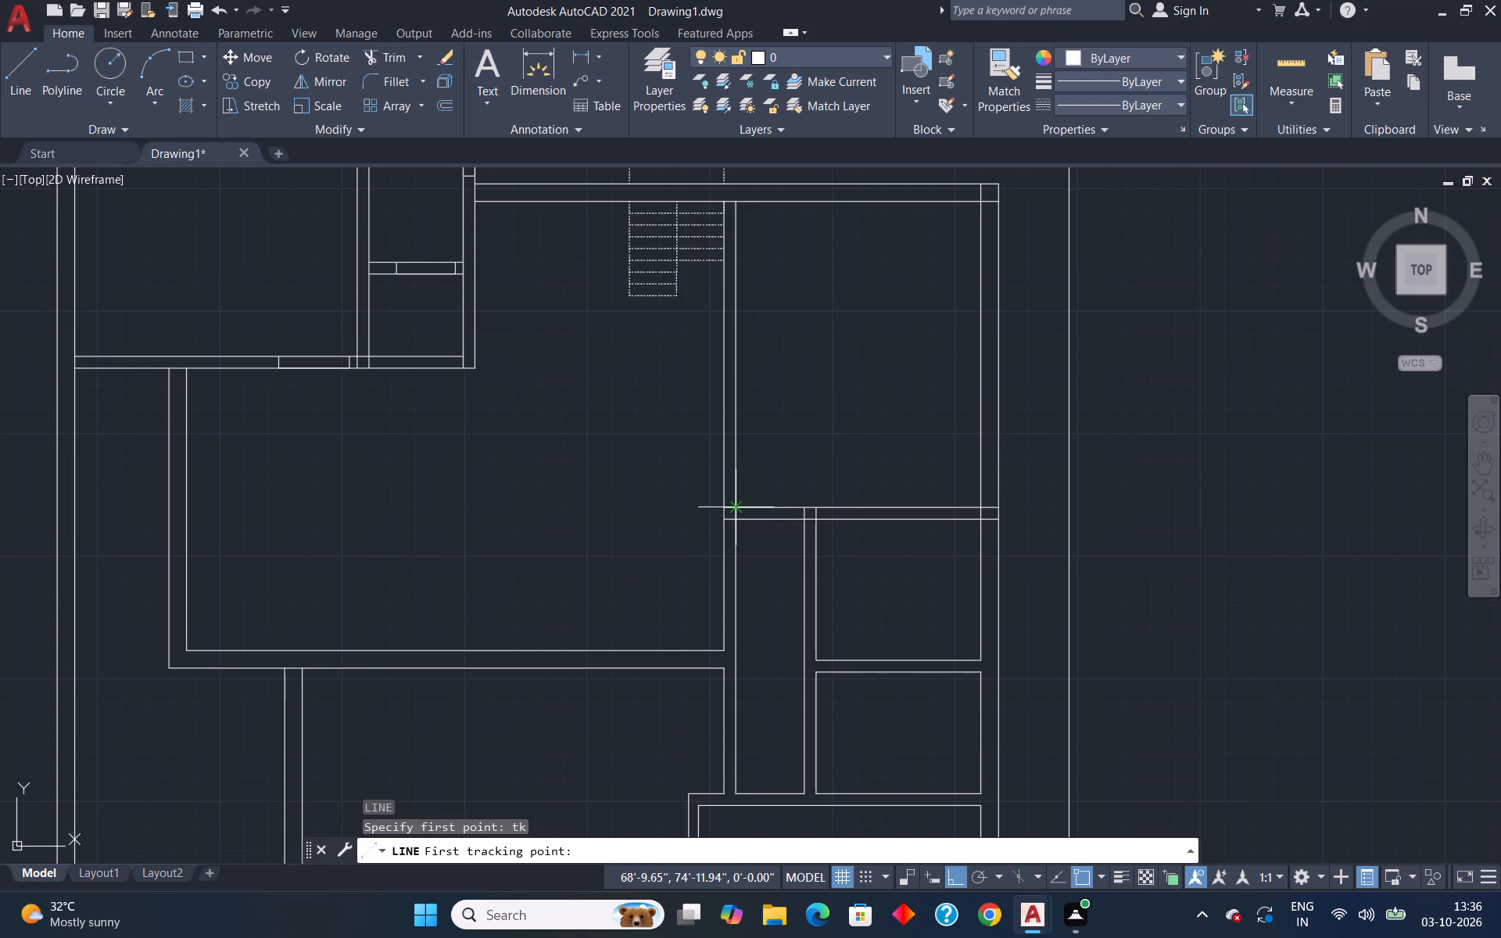
click(736, 507)
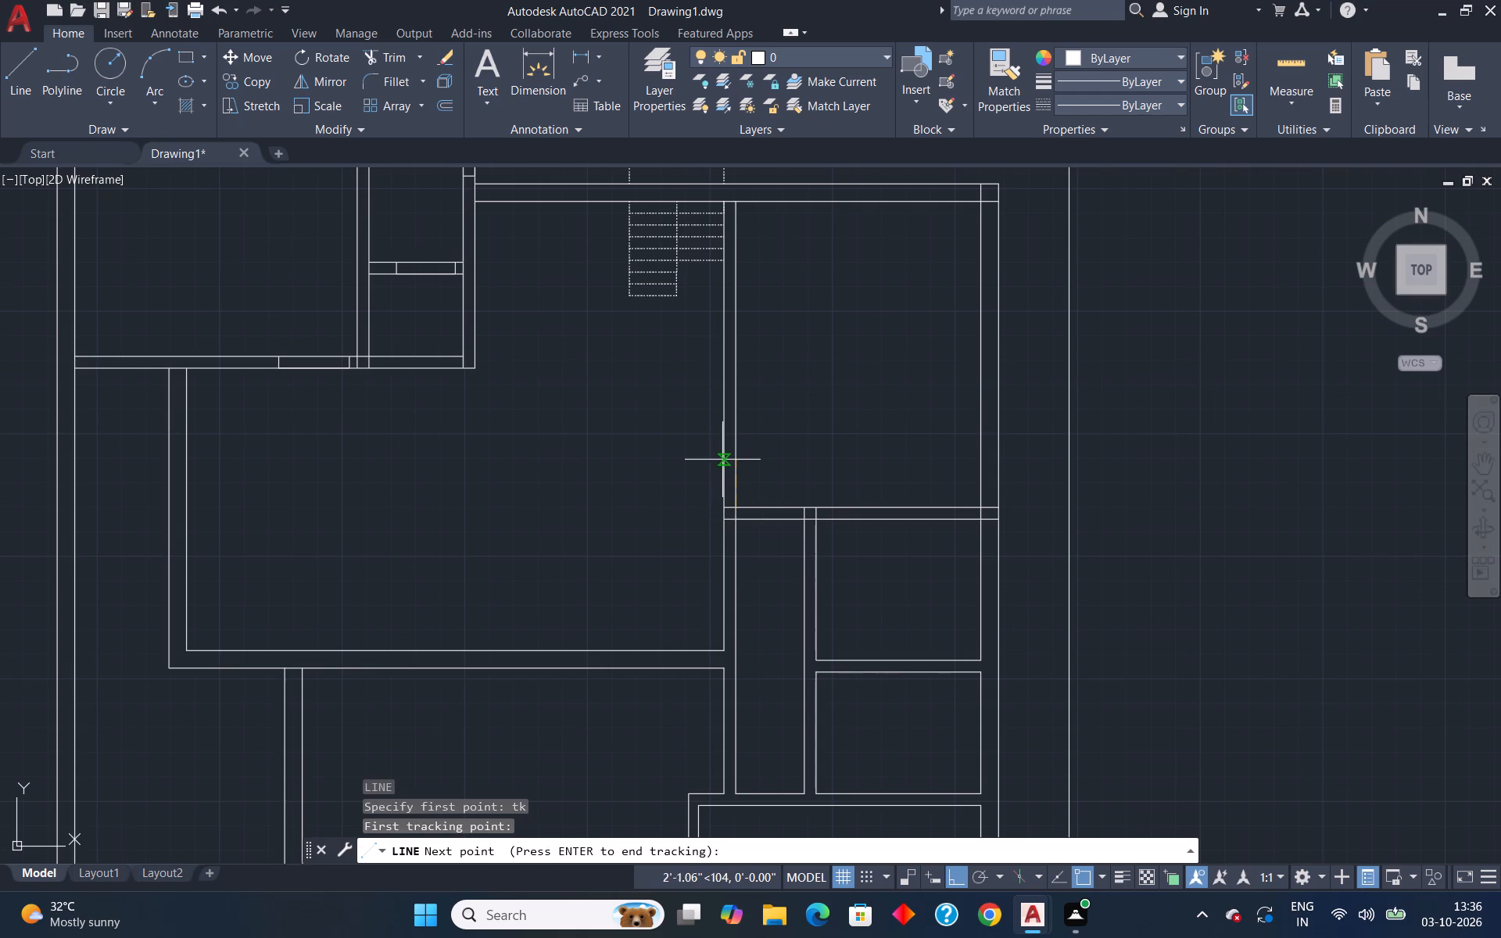
text(4")
key(Return)
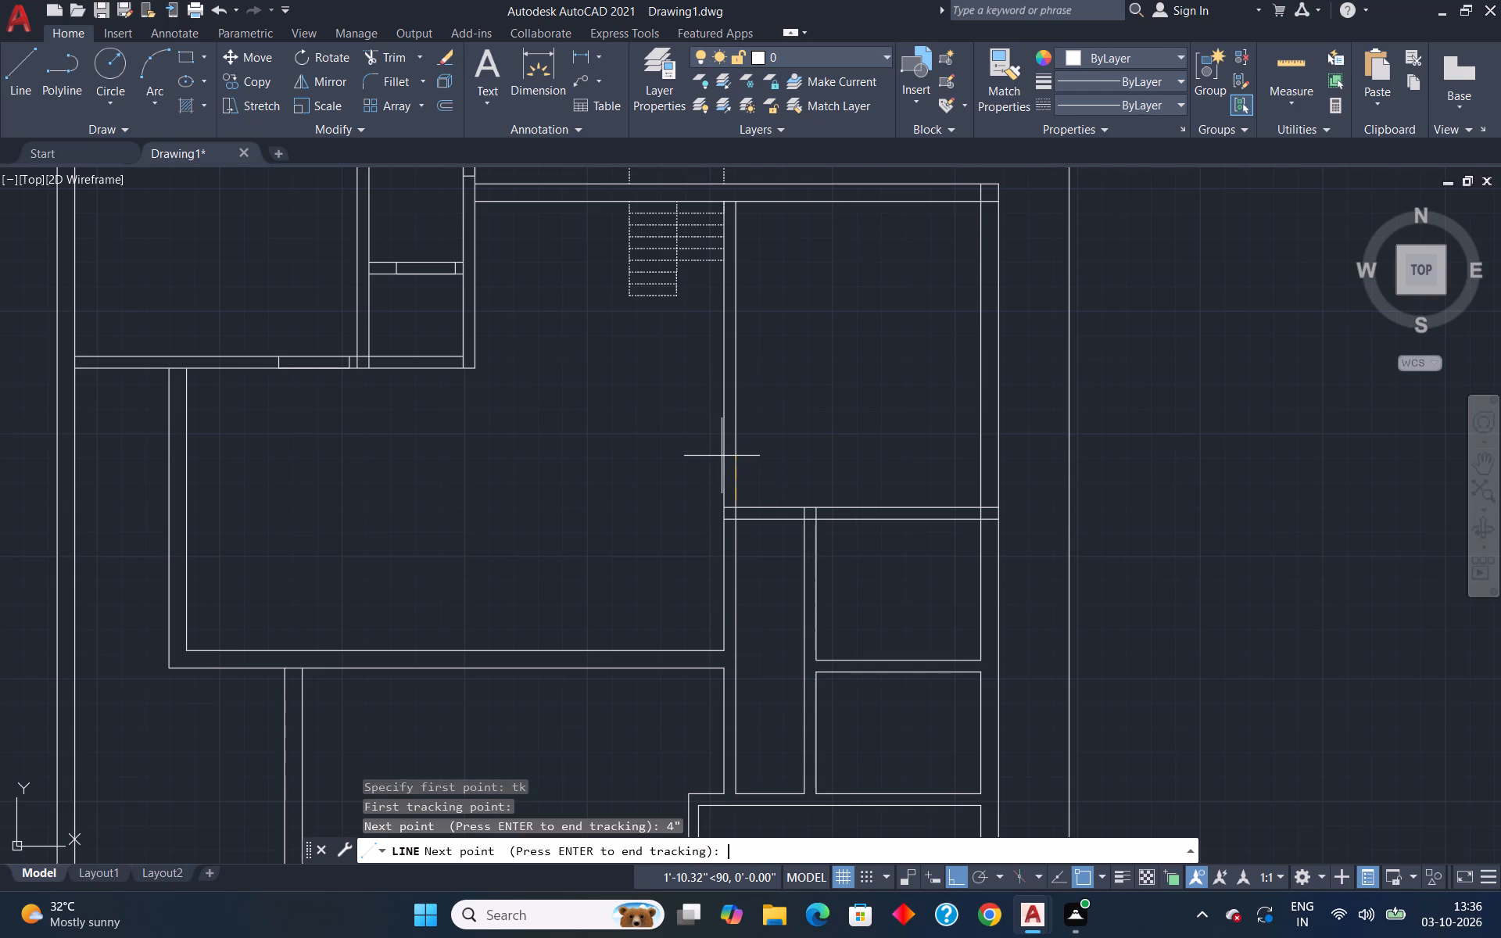
key(Return)
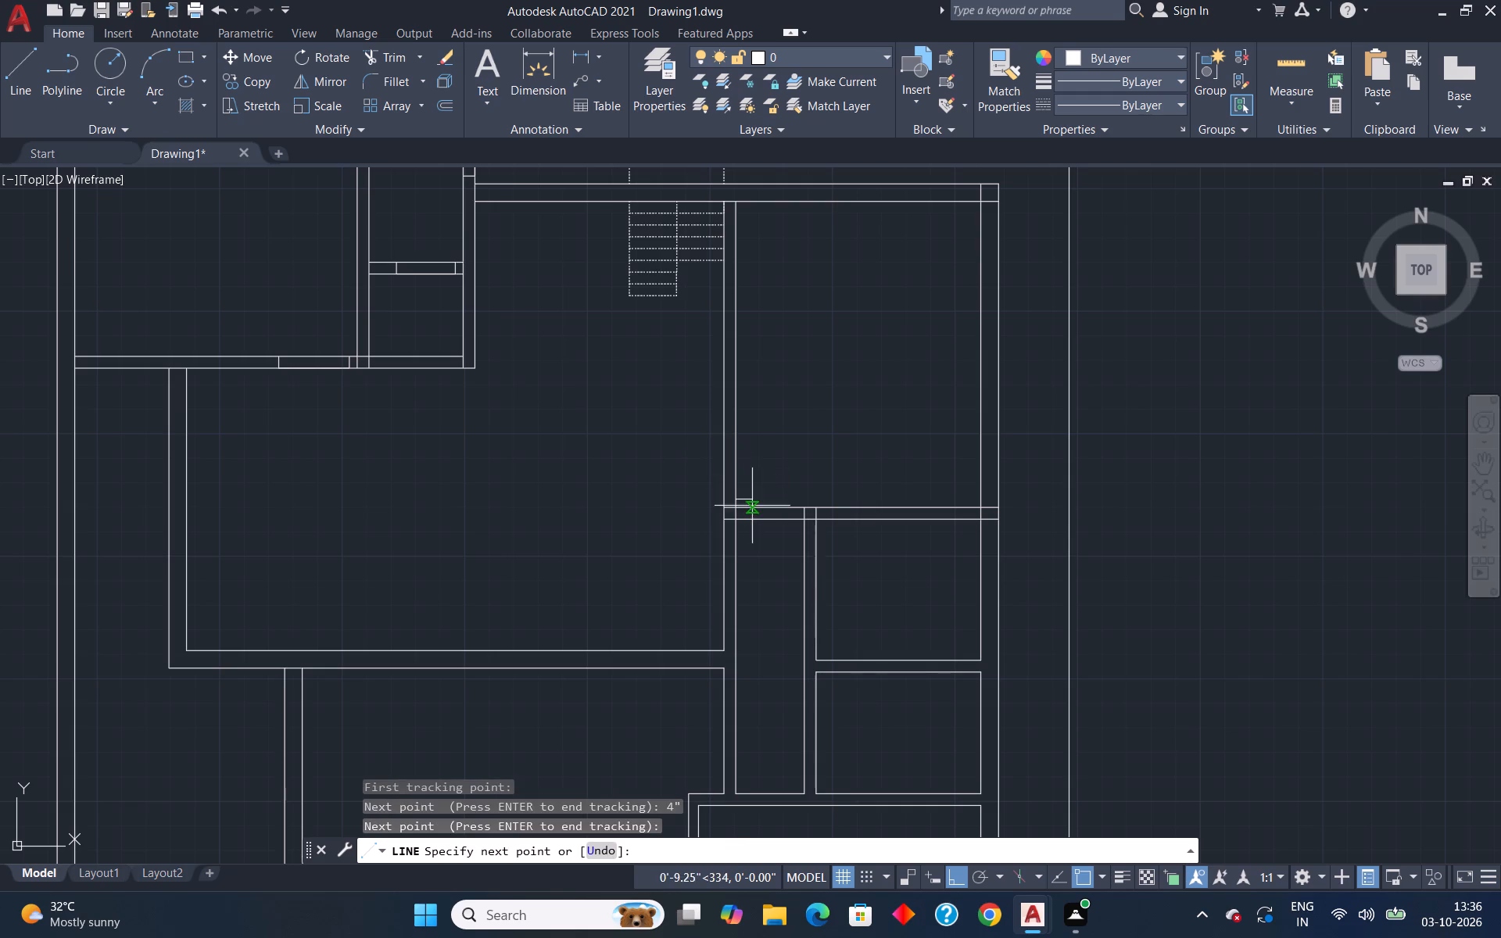
click(721, 499)
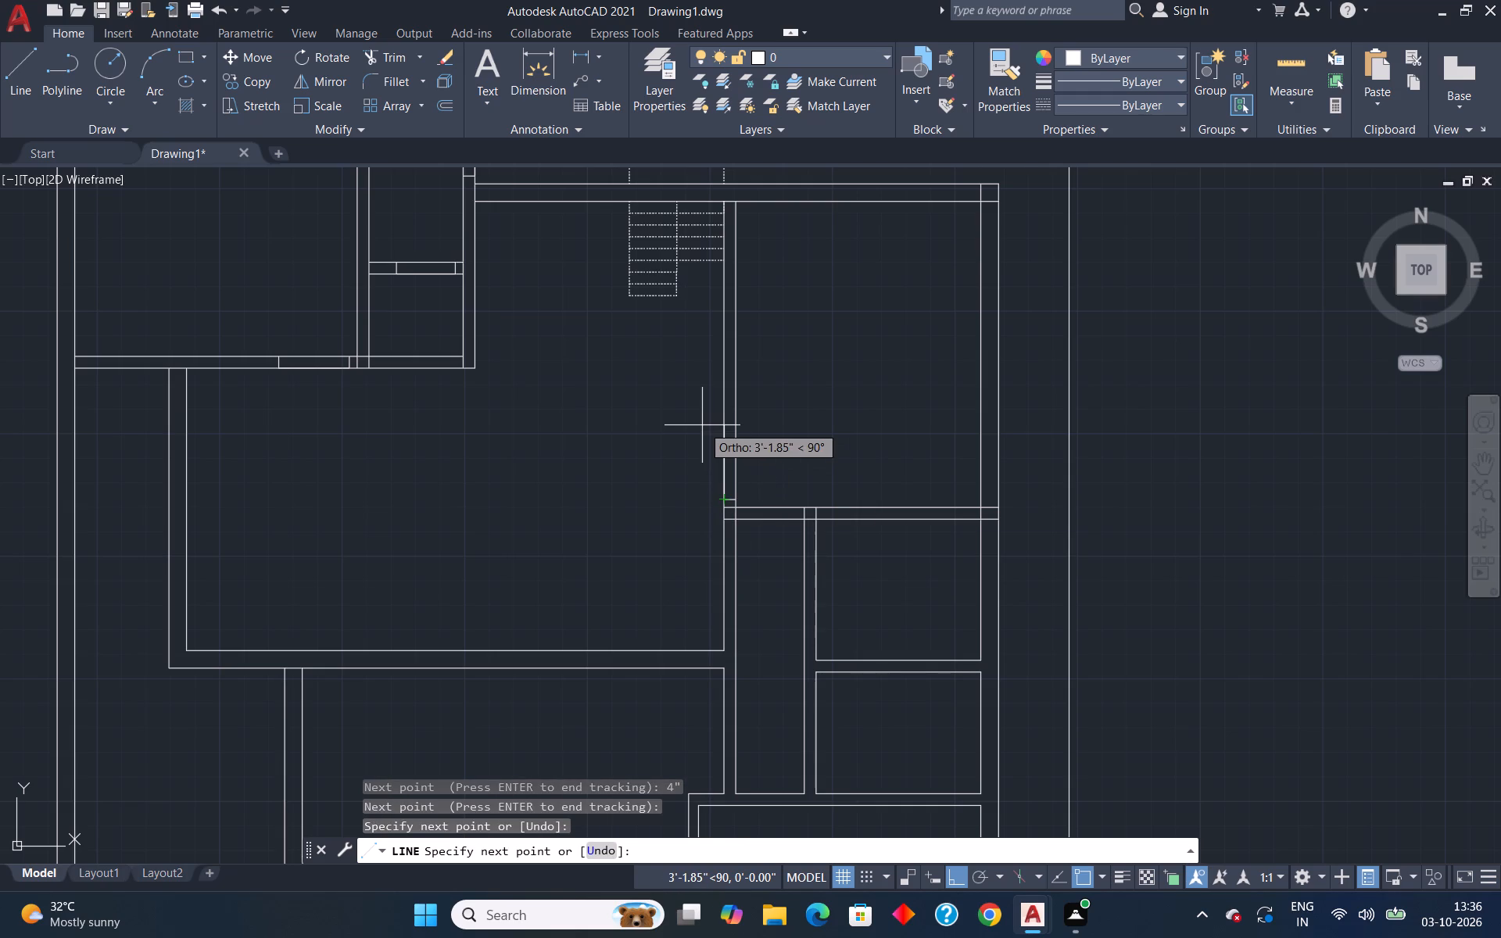
text(3')
key(Return)
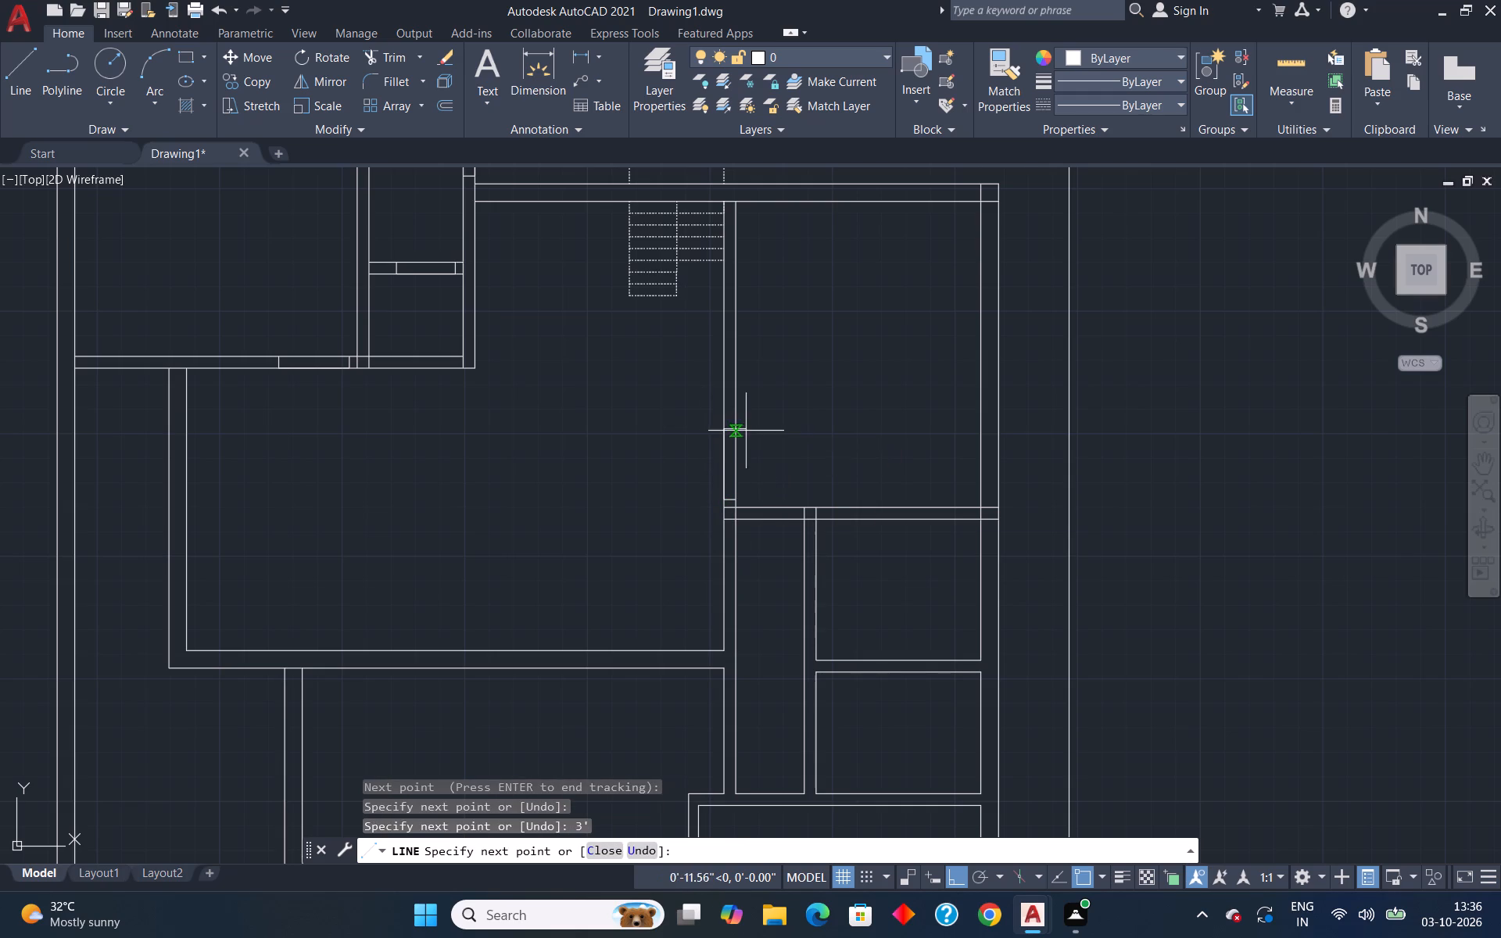
click(736, 430)
key(Escape)
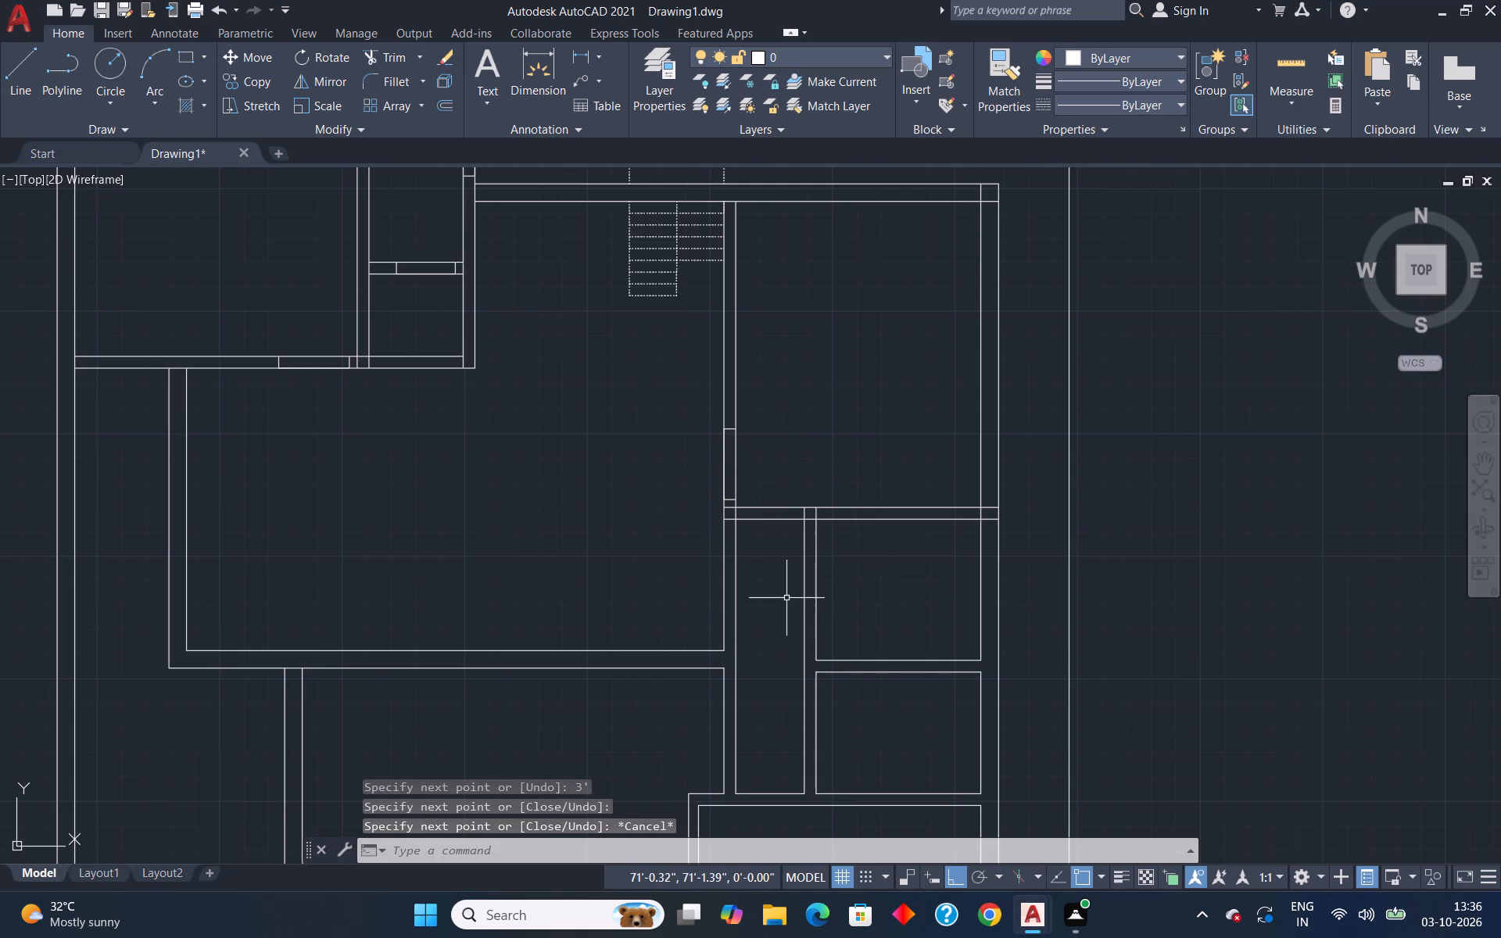
Extend the hall's bottom wall lines to the adjoining partition's east line, and the rounded room's west wall lines up through the hall wall.
text(ex)
key(Return)
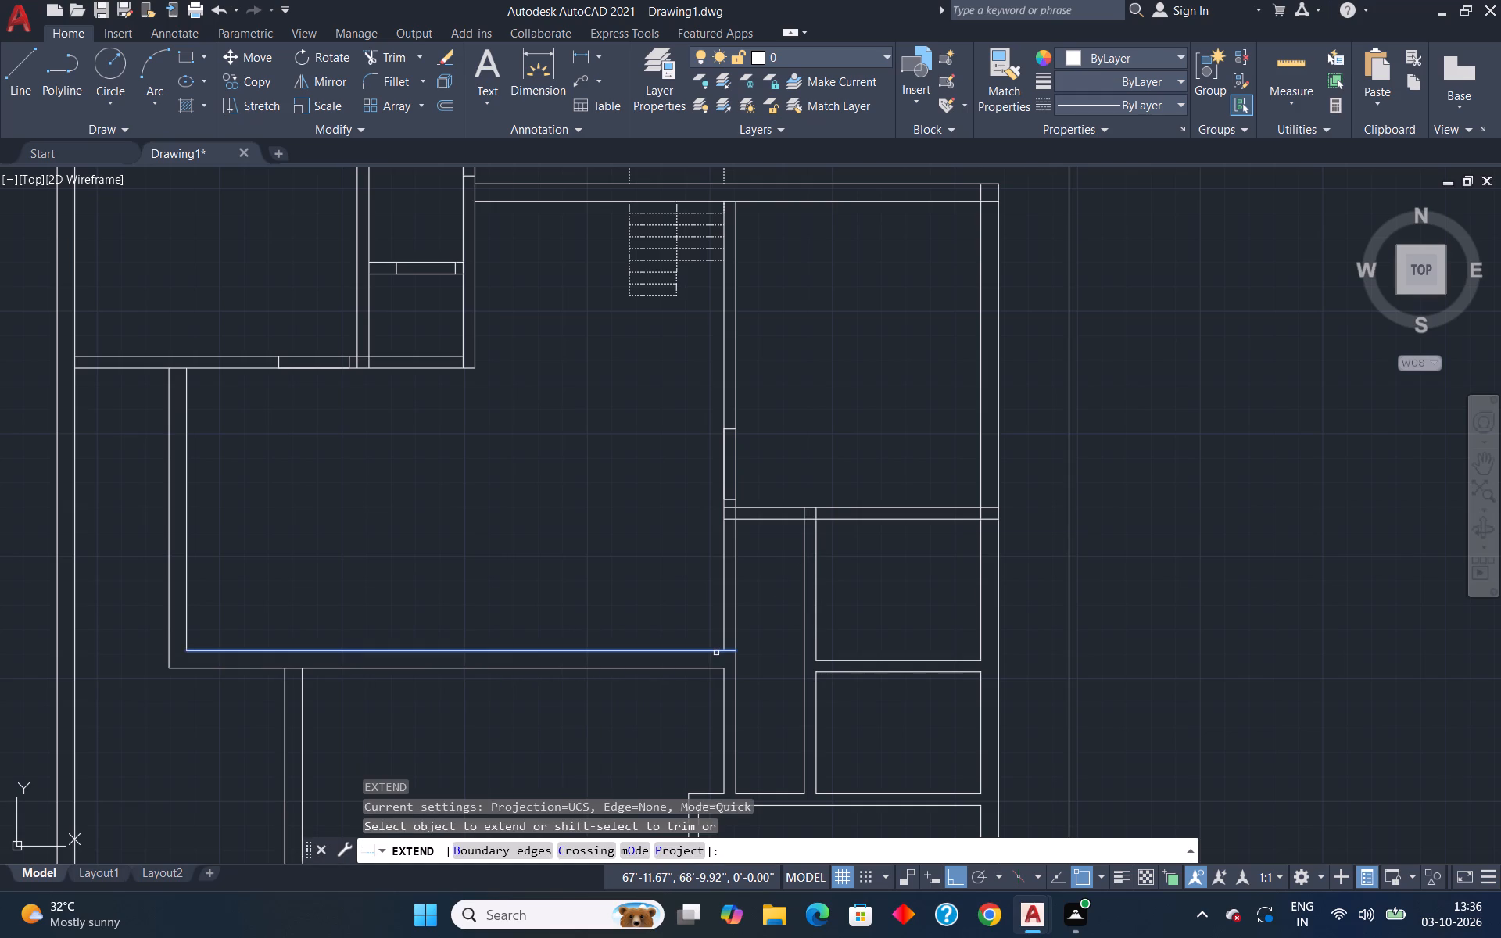
click(716, 653)
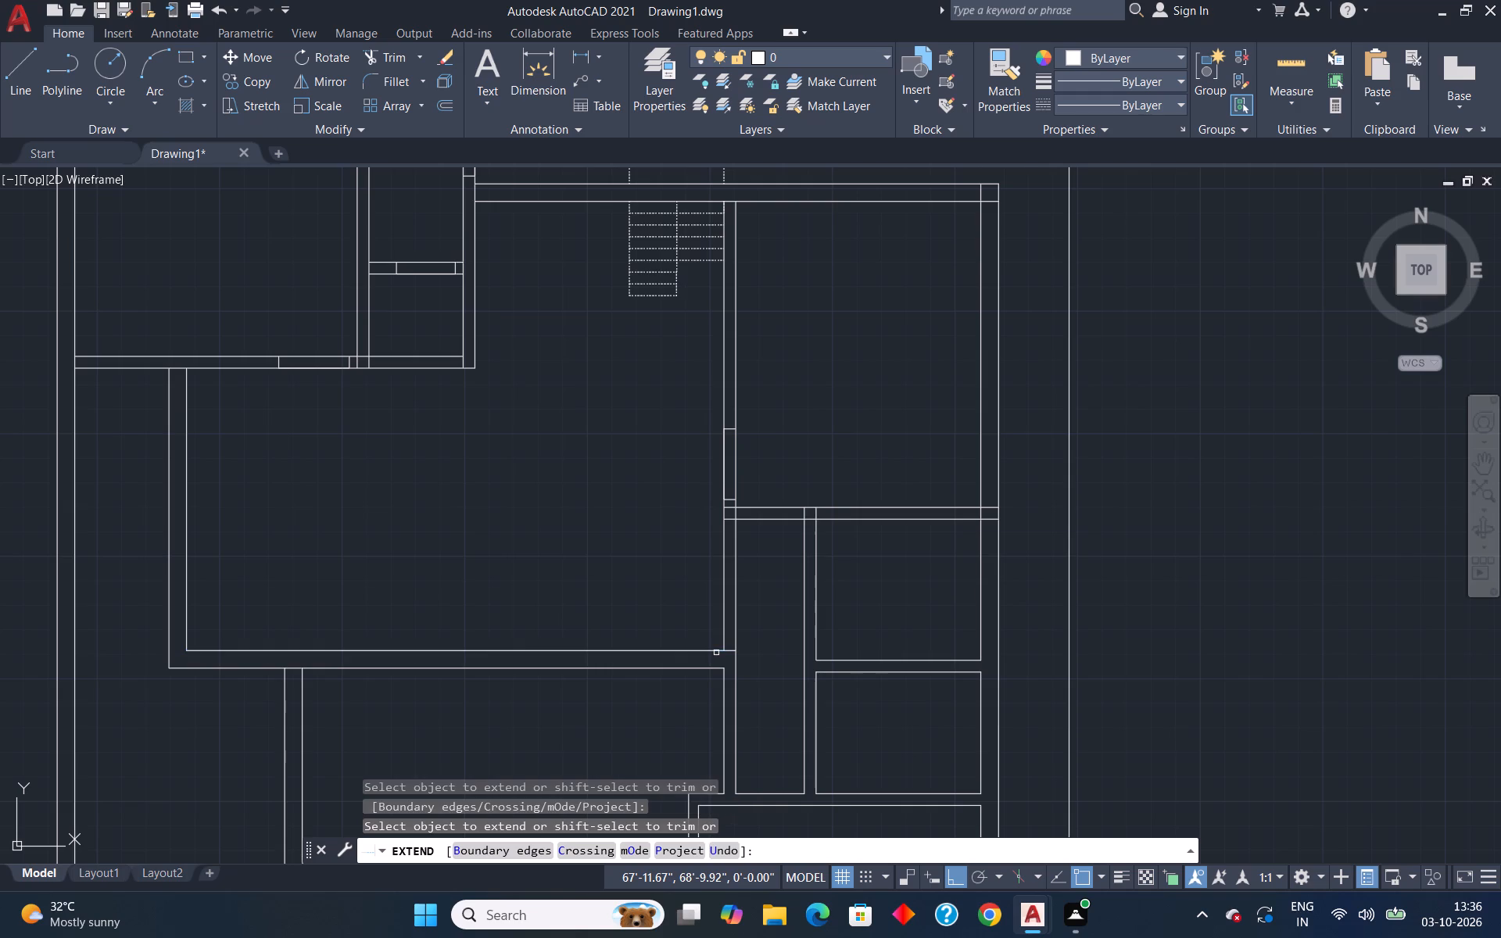
click(720, 668)
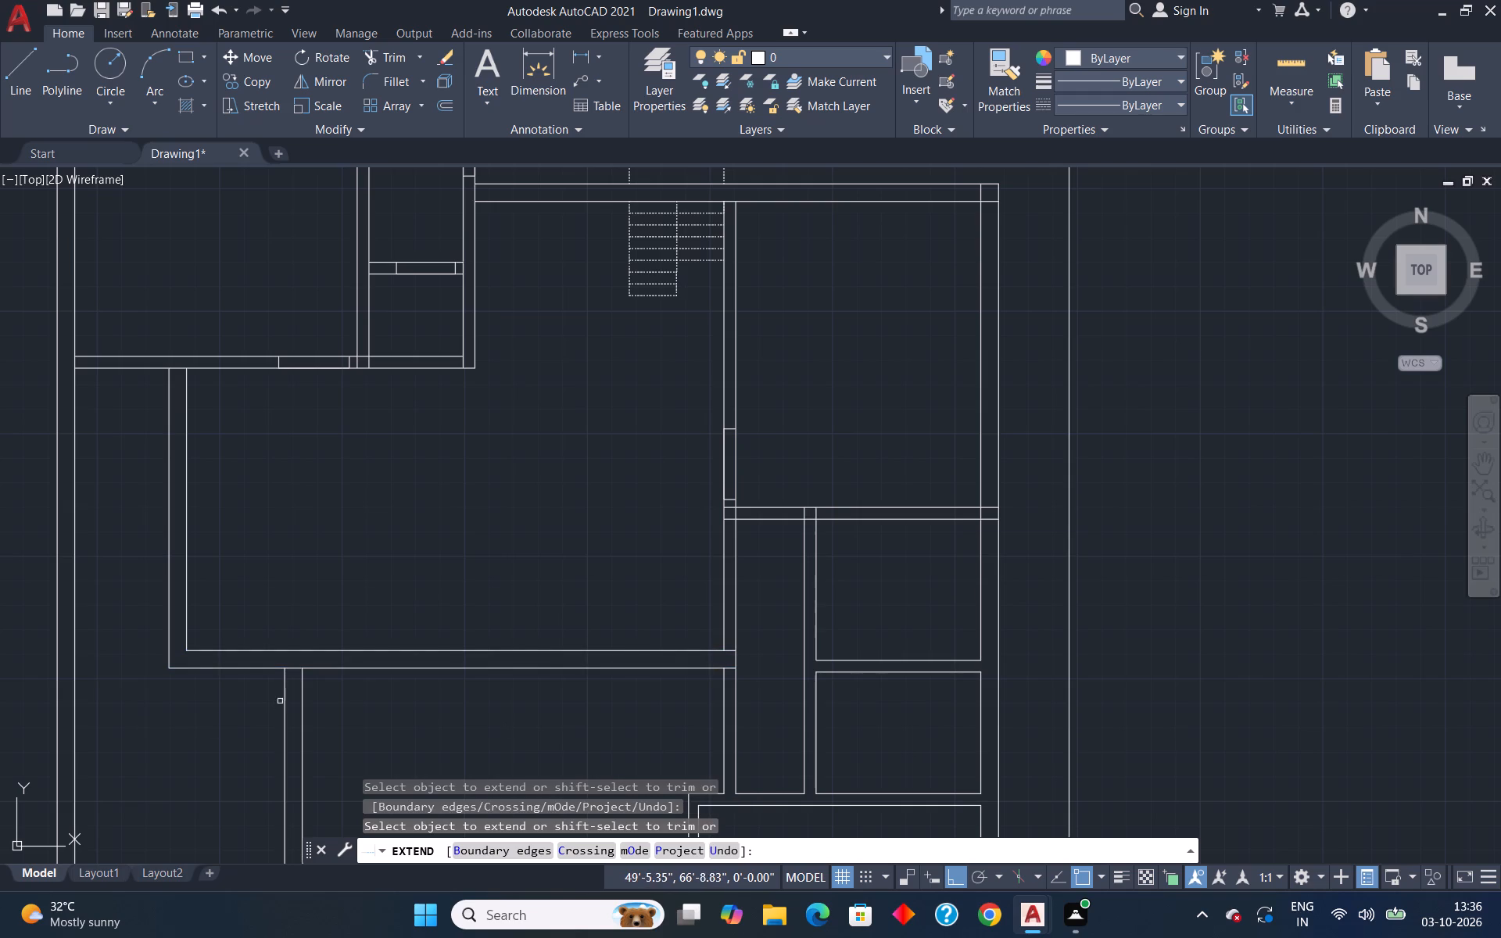
click(285, 687)
click(303, 700)
key(Escape)
Trim away both vertical partition lines between the upper-right room's bottom partition and the hall's bottom wall.
text(tr)
key(Return)
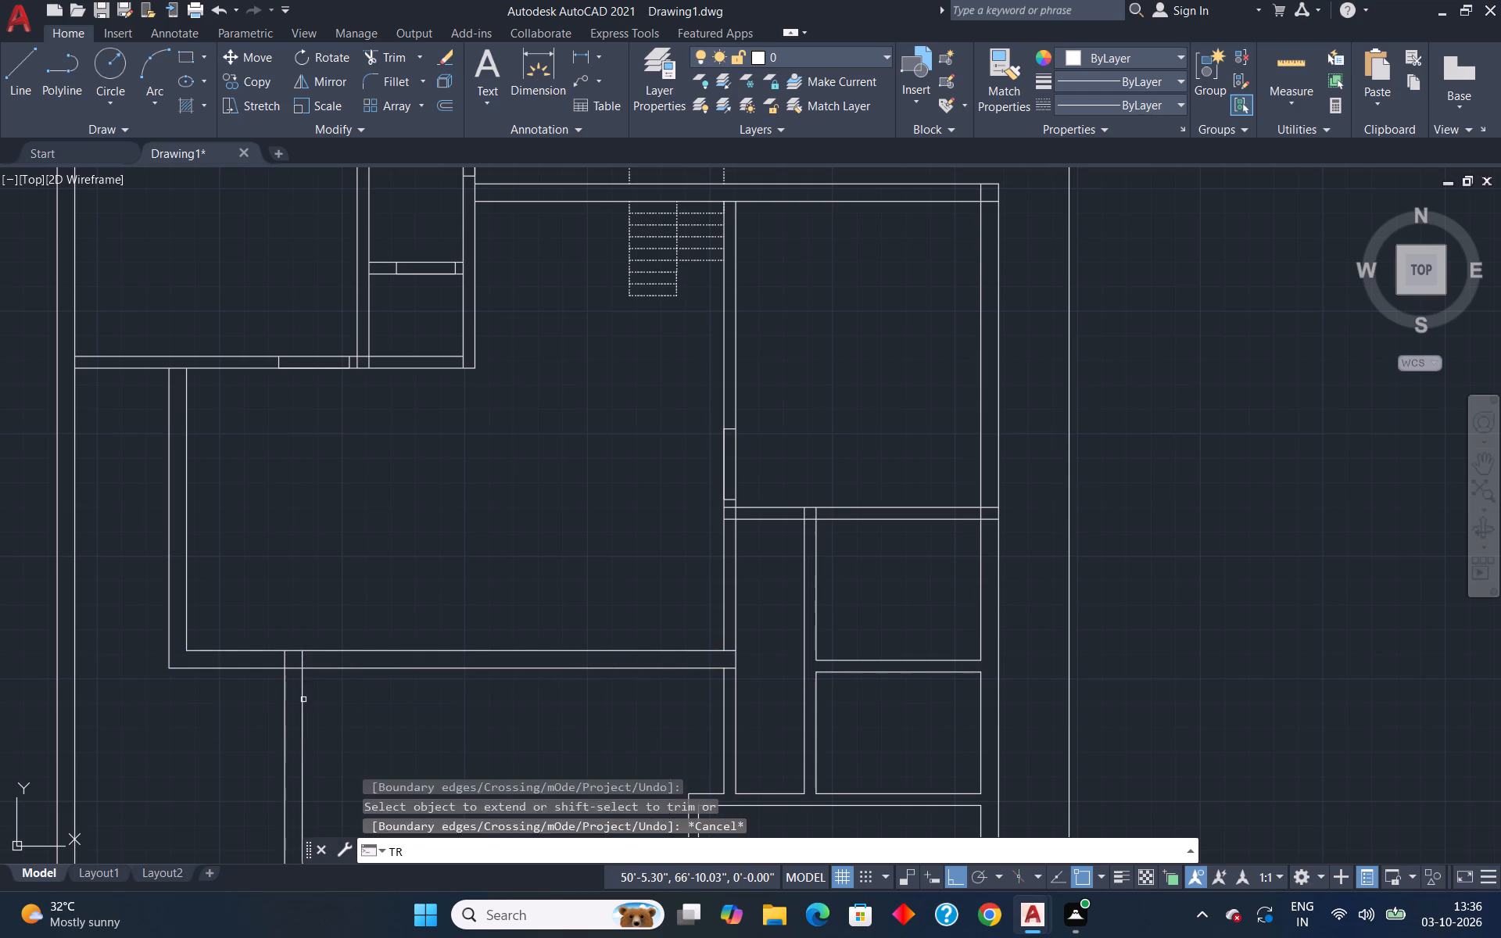
drag(779, 610, 660, 621)
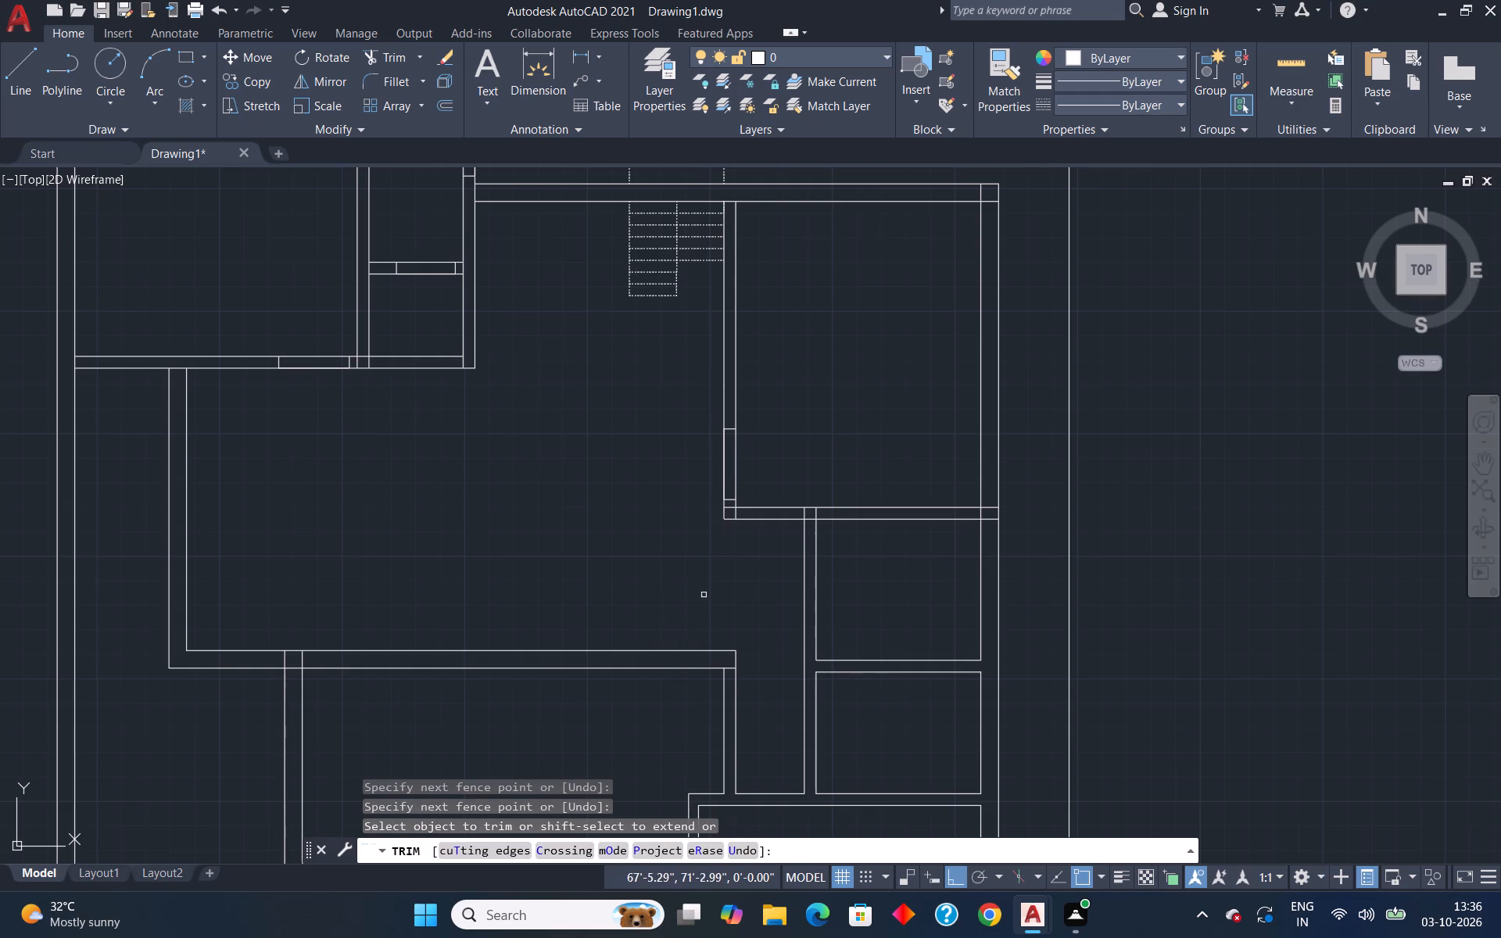
scroll(709, 582, down, 1)
key(Escape)
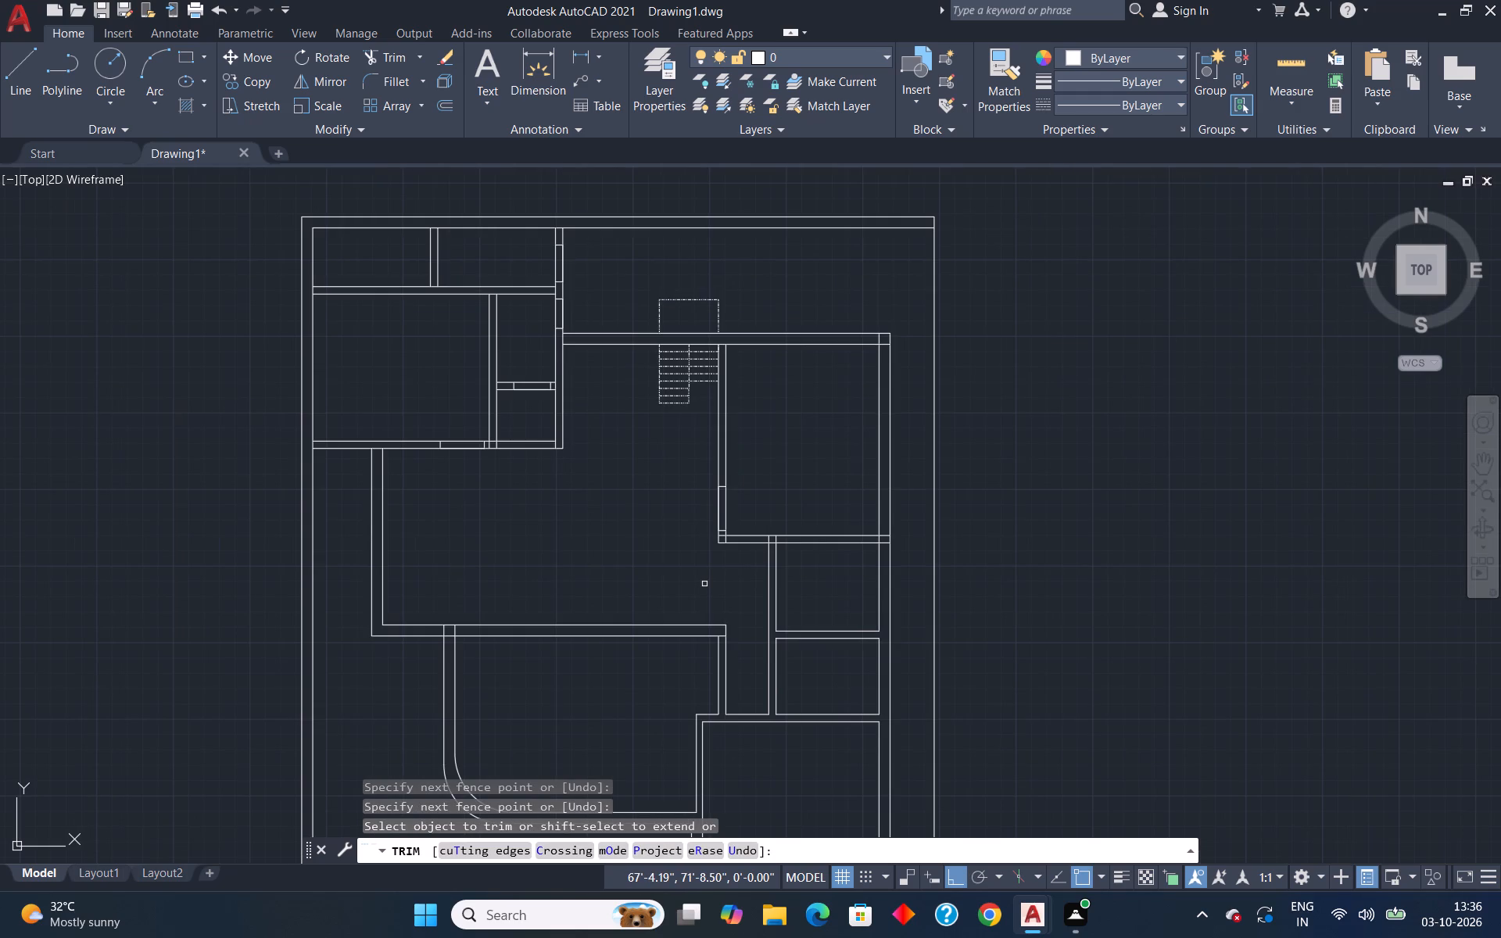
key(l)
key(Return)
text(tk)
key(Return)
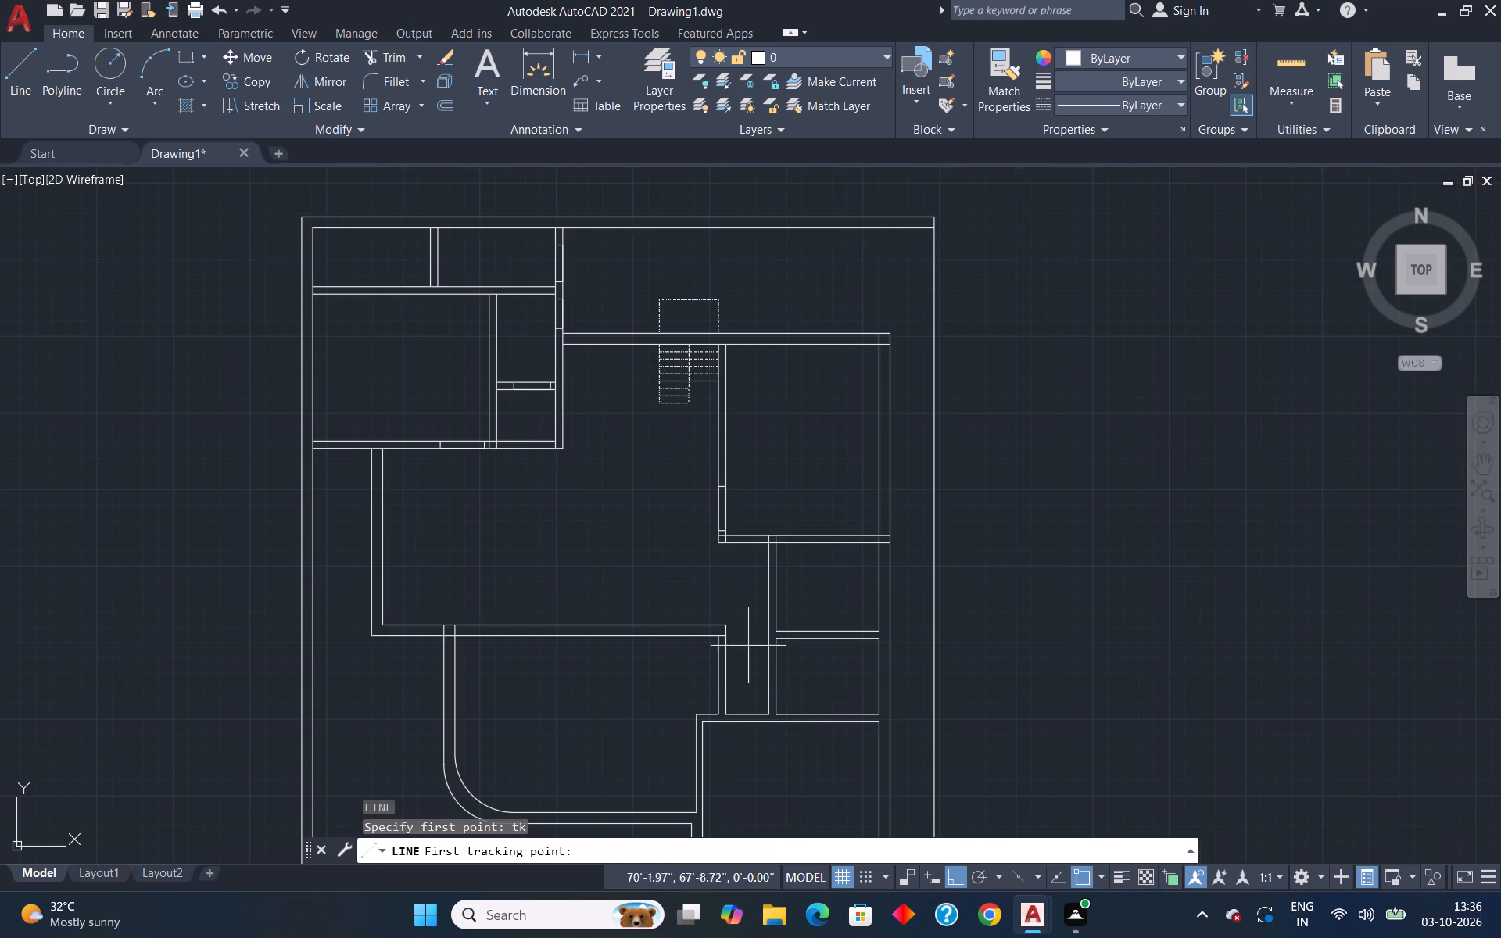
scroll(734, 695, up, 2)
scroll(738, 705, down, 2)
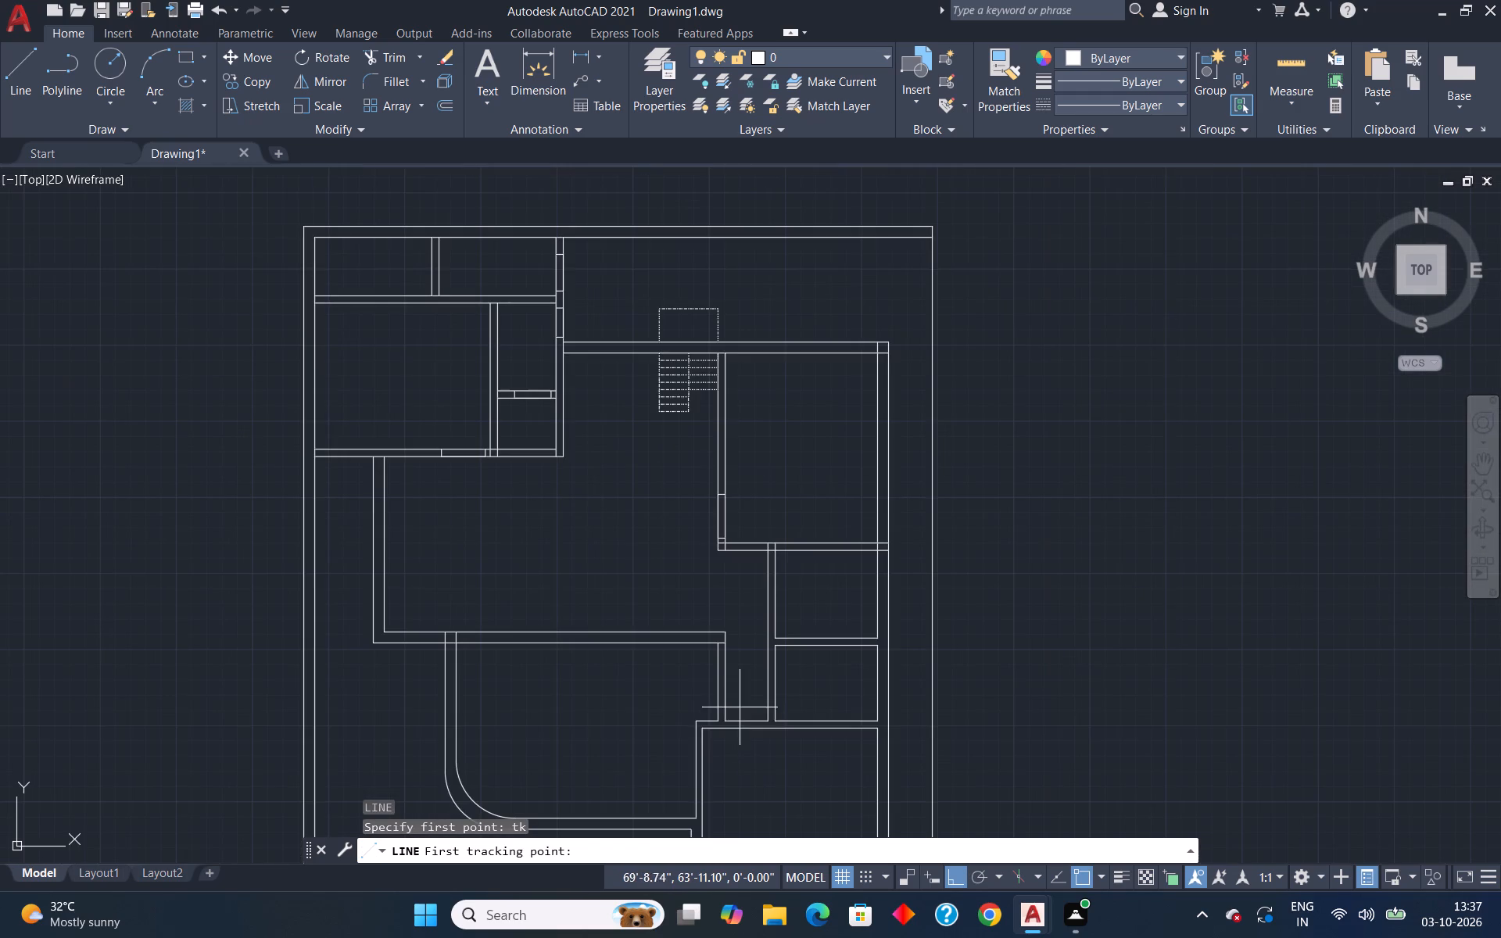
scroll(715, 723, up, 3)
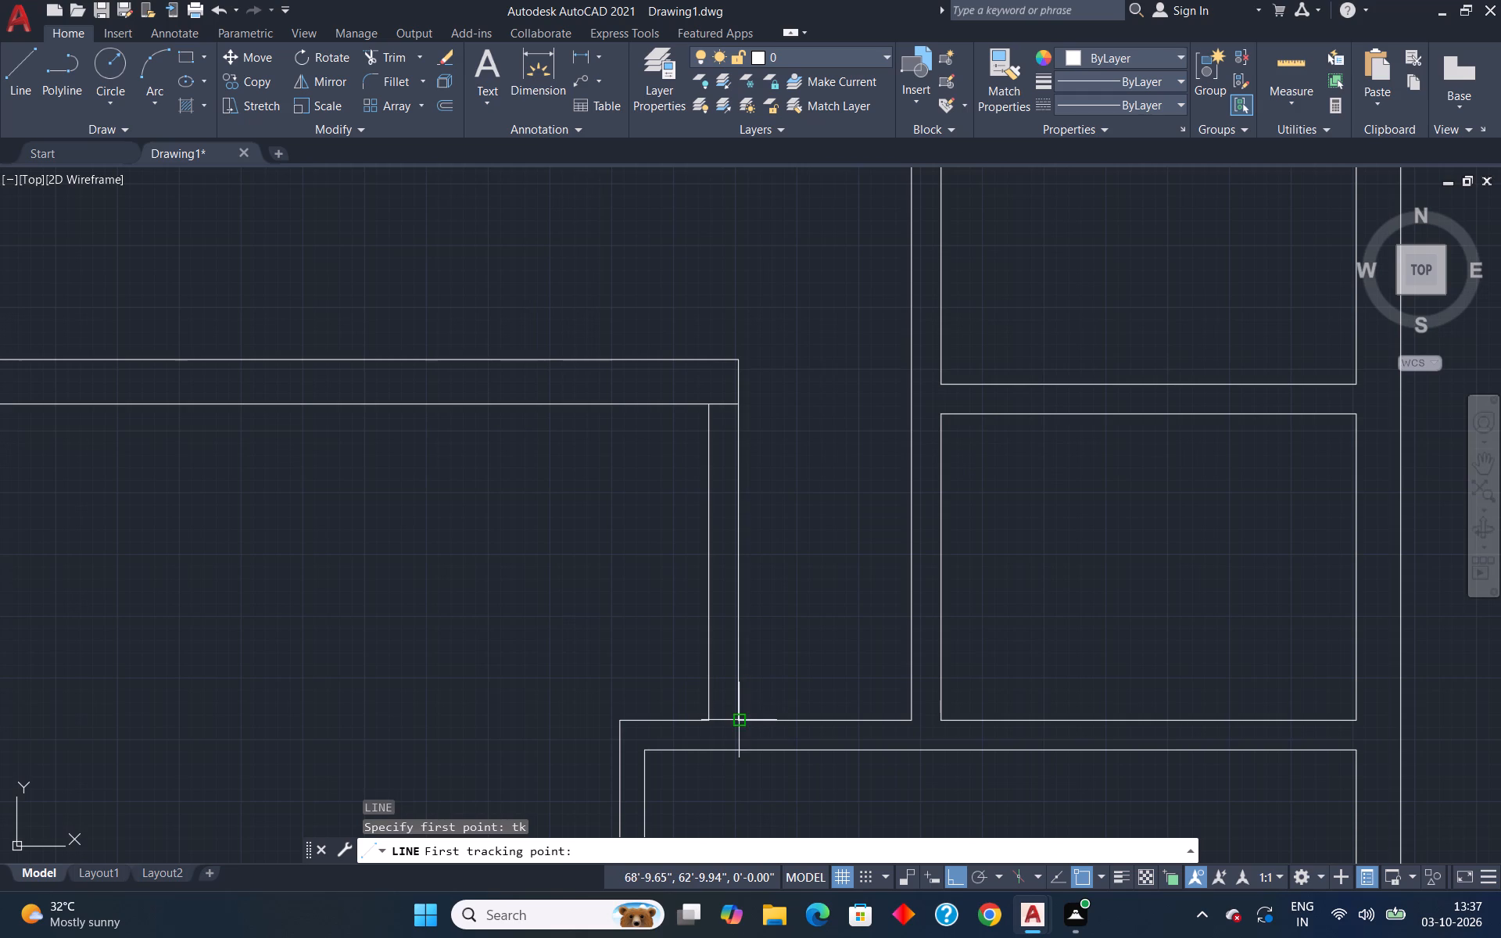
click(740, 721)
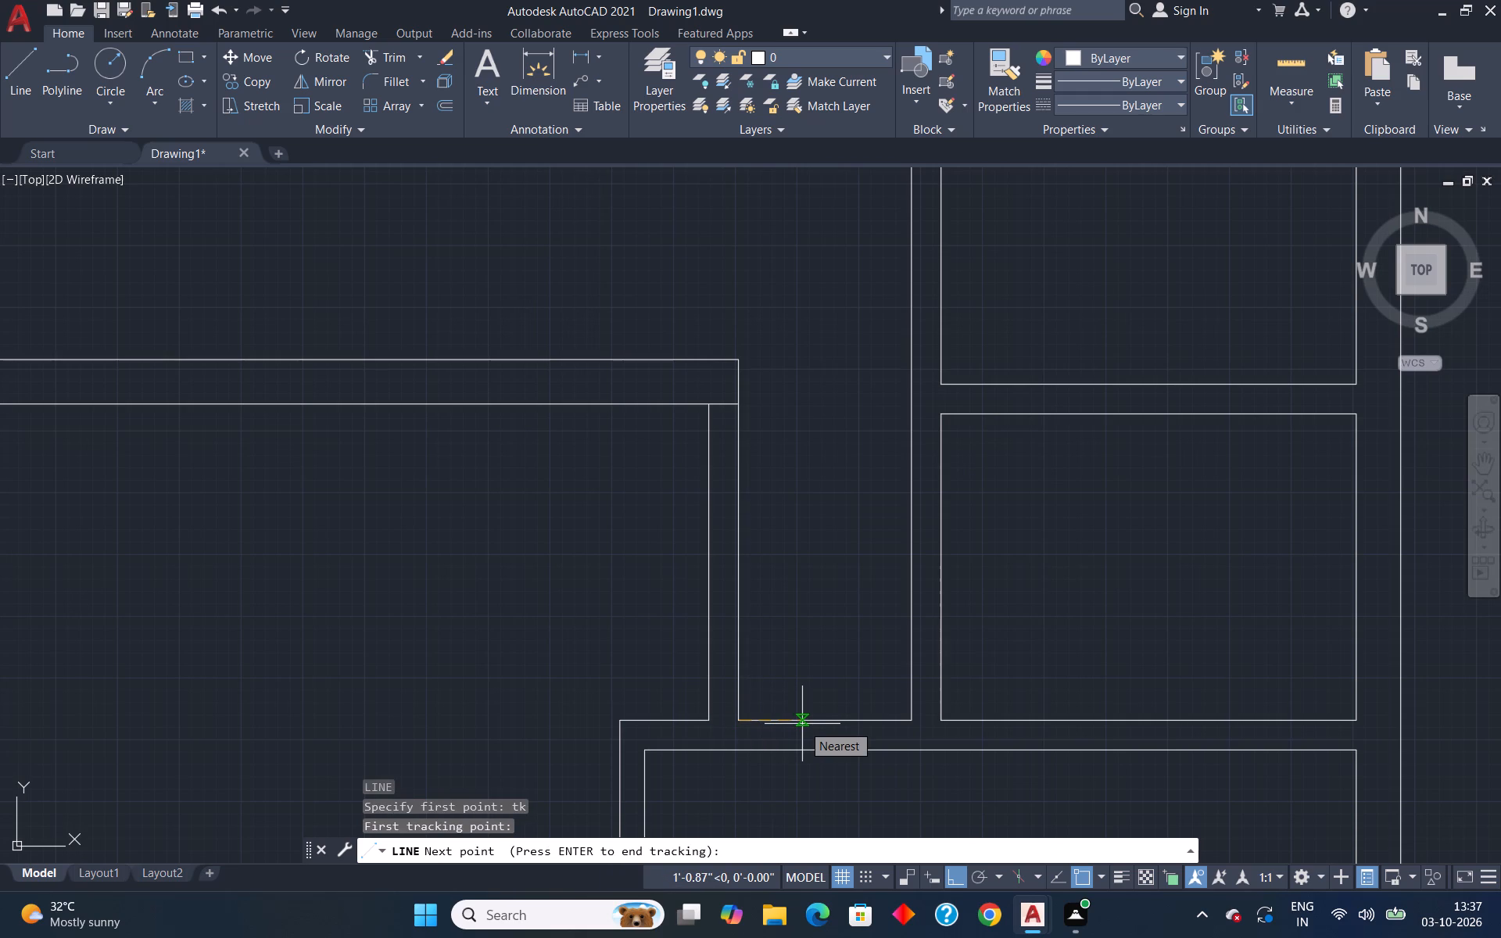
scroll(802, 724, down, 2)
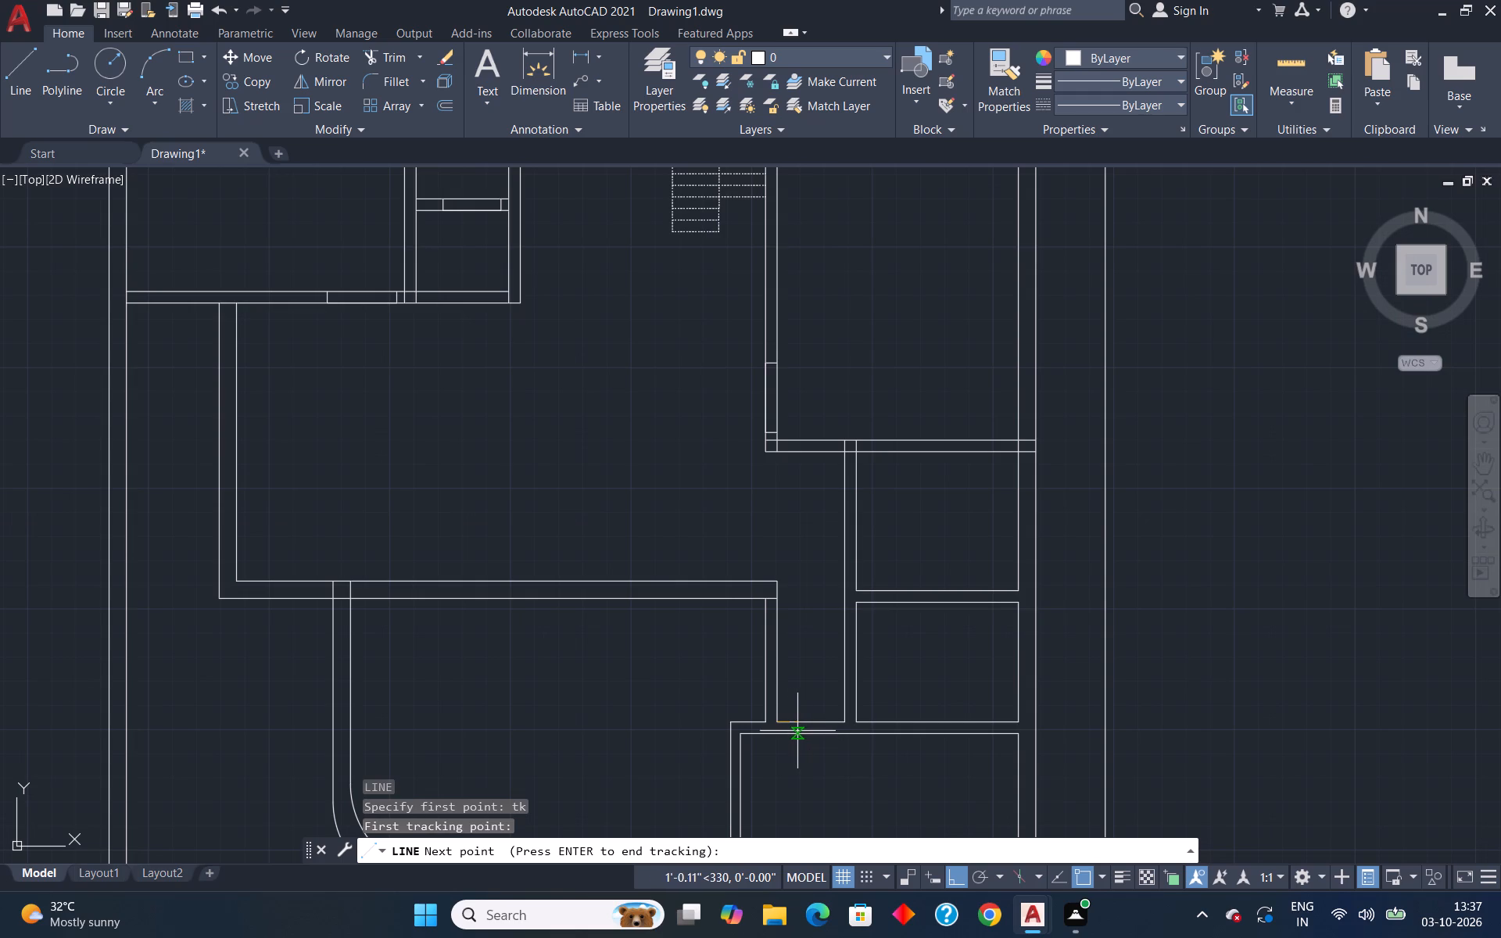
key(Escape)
Extend both lines of the lower-right room's west partition up to the underside of the hall's bottom wall.
text(ex)
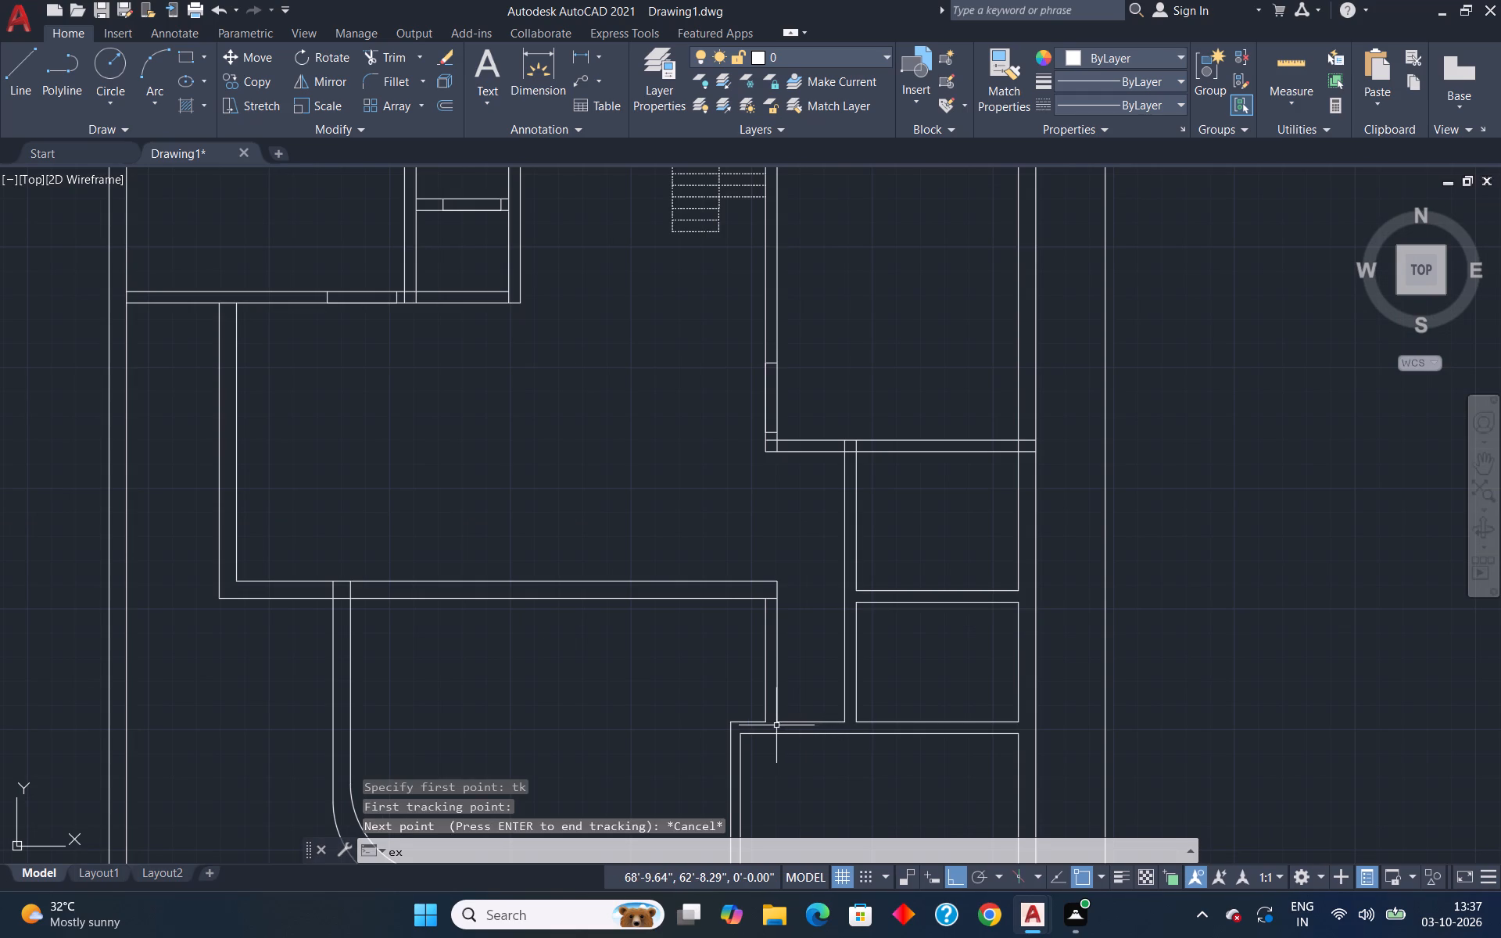
key(Return)
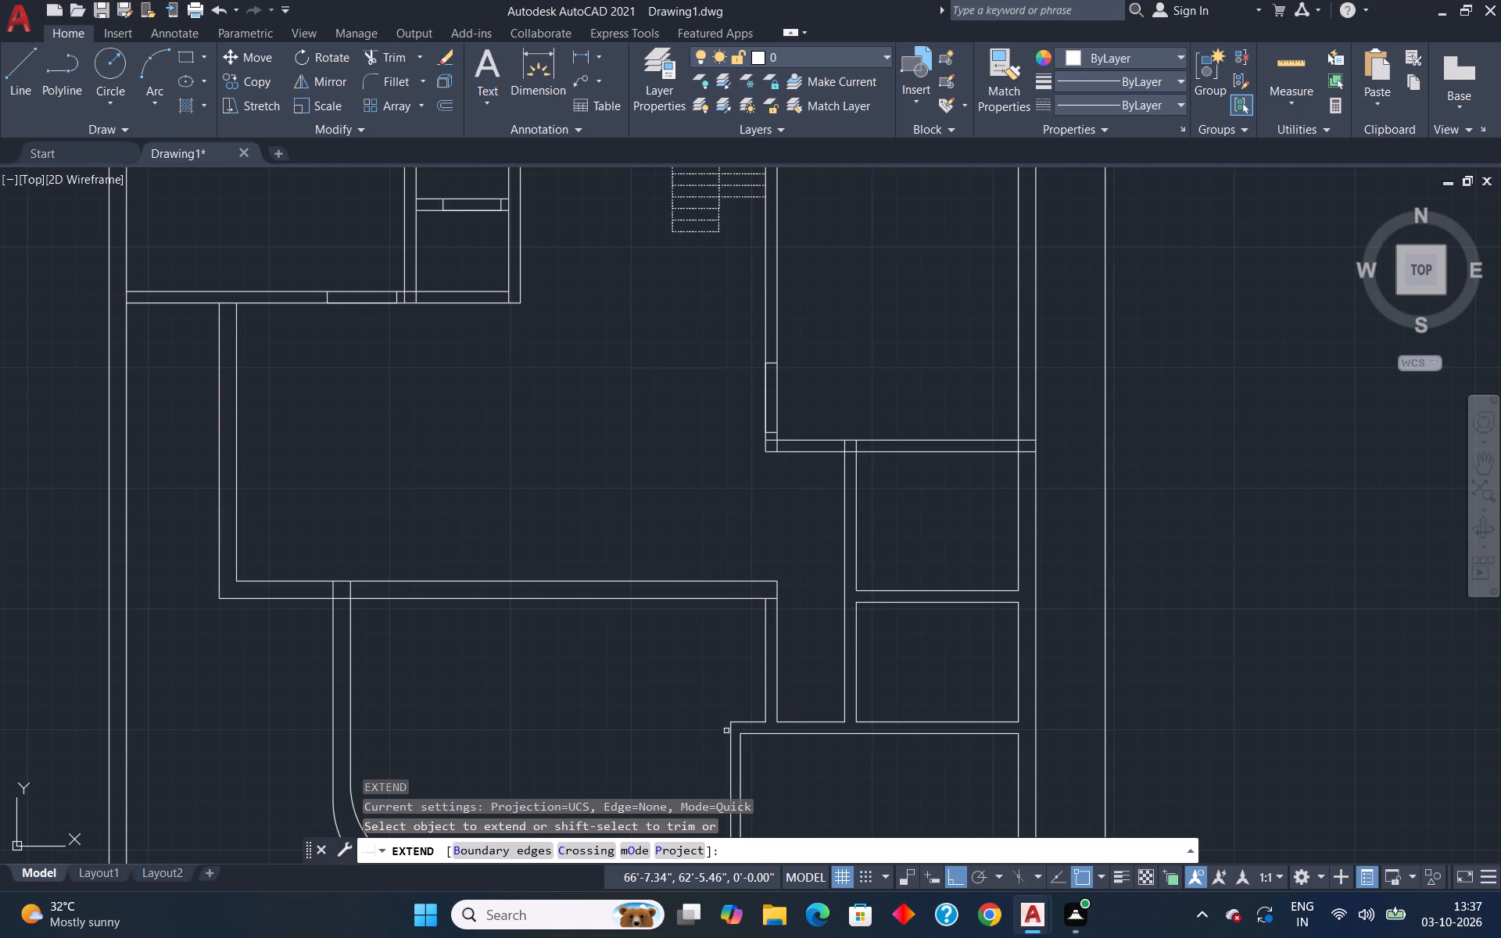
click(729, 739)
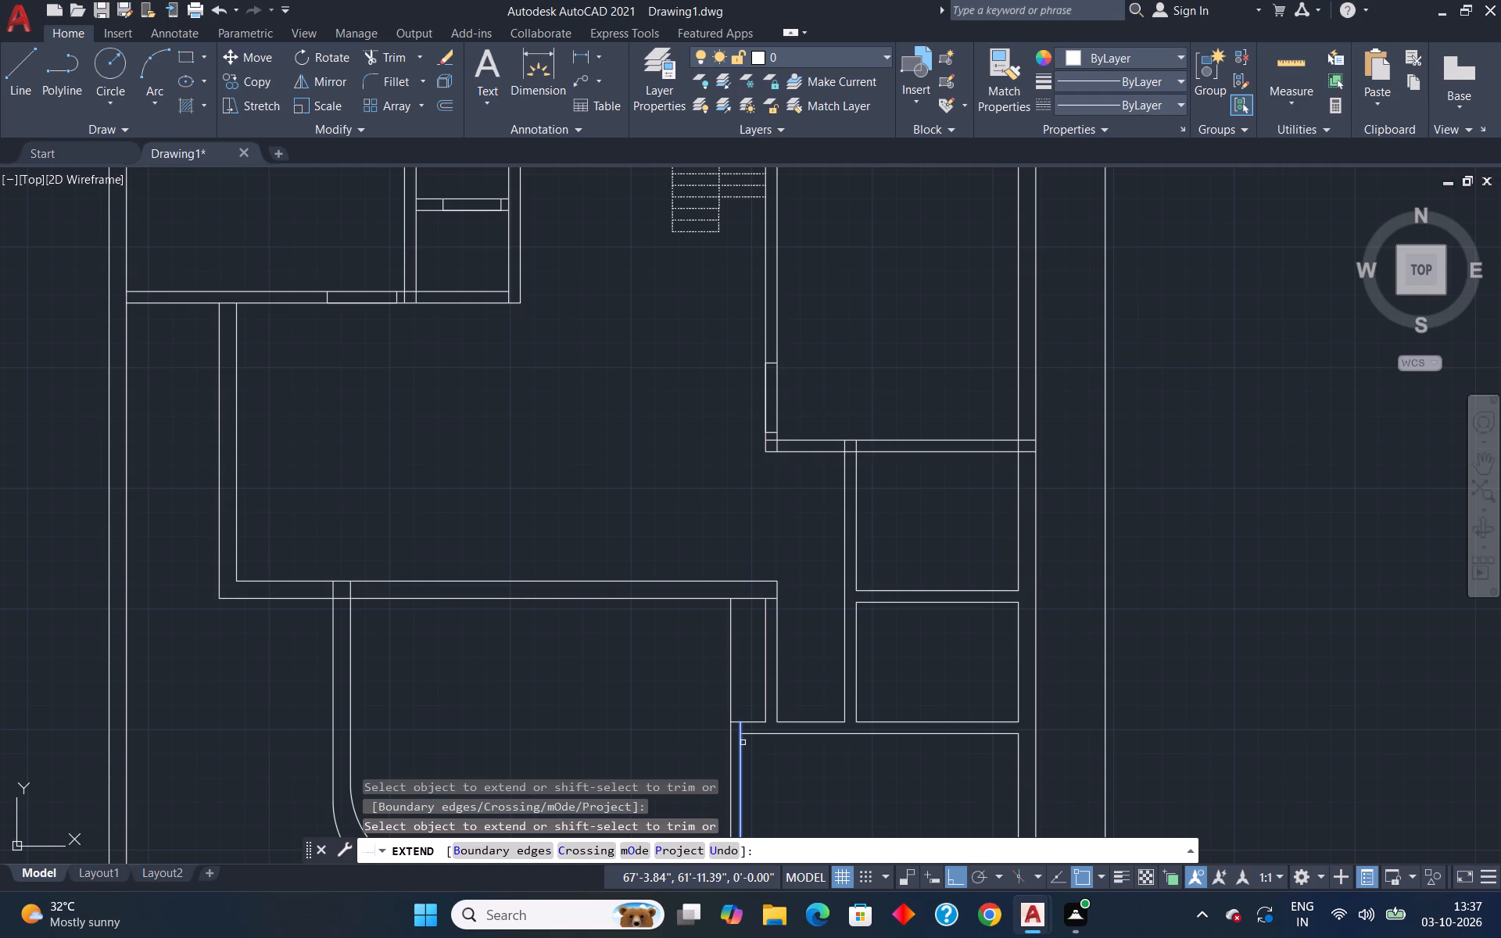
click(742, 739)
click(740, 729)
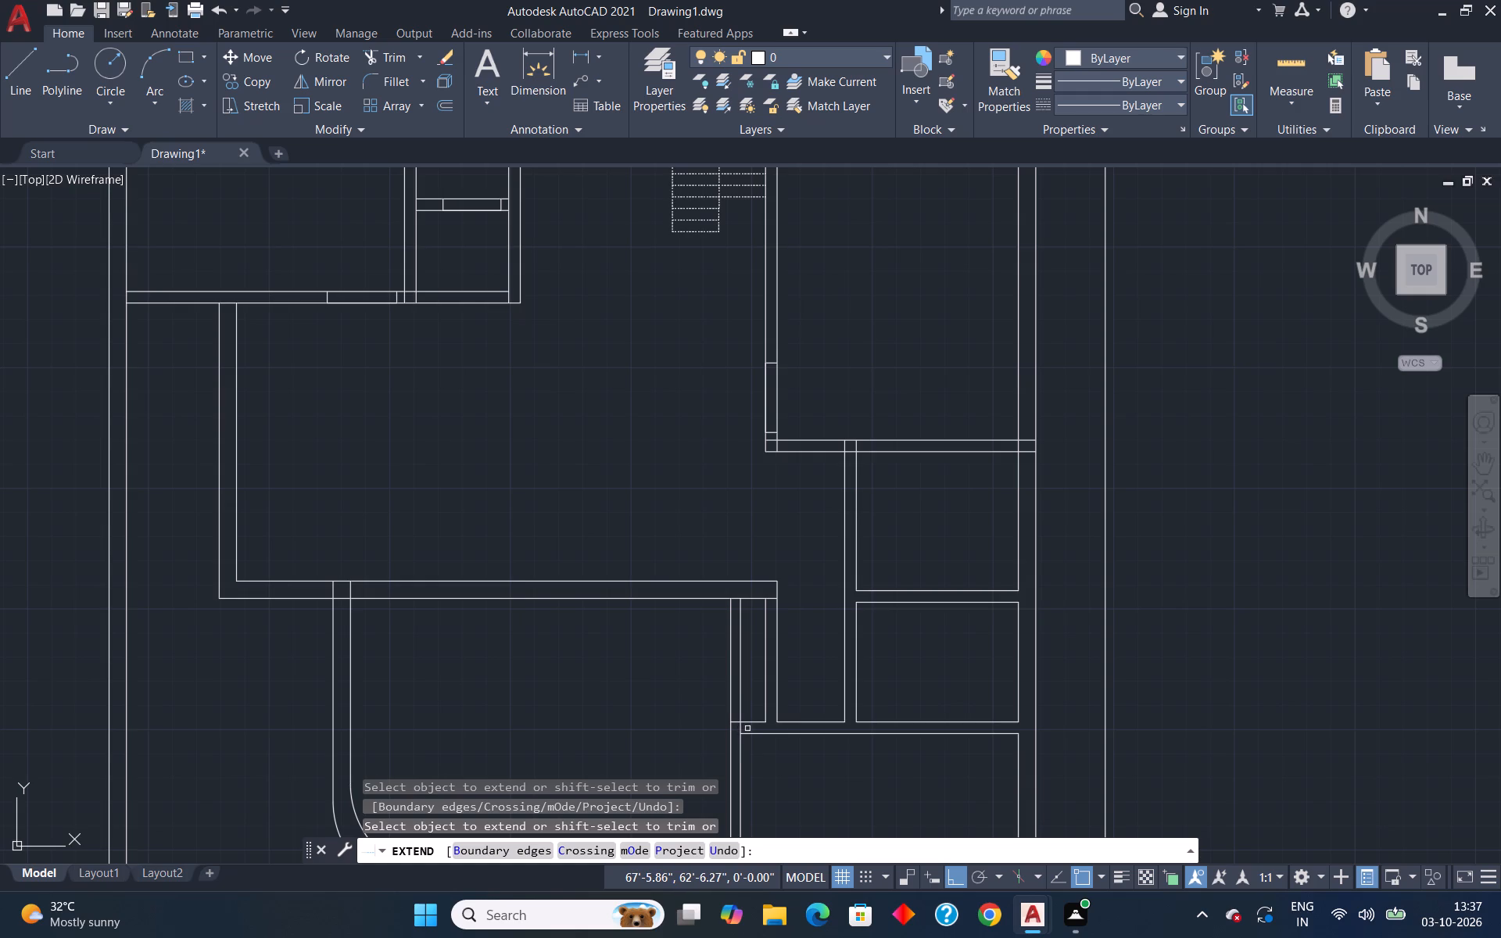
key(Escape)
Trim away the old offset pair of partition lines just east of the extended partition, below the hall's bottom wall.
key(t)
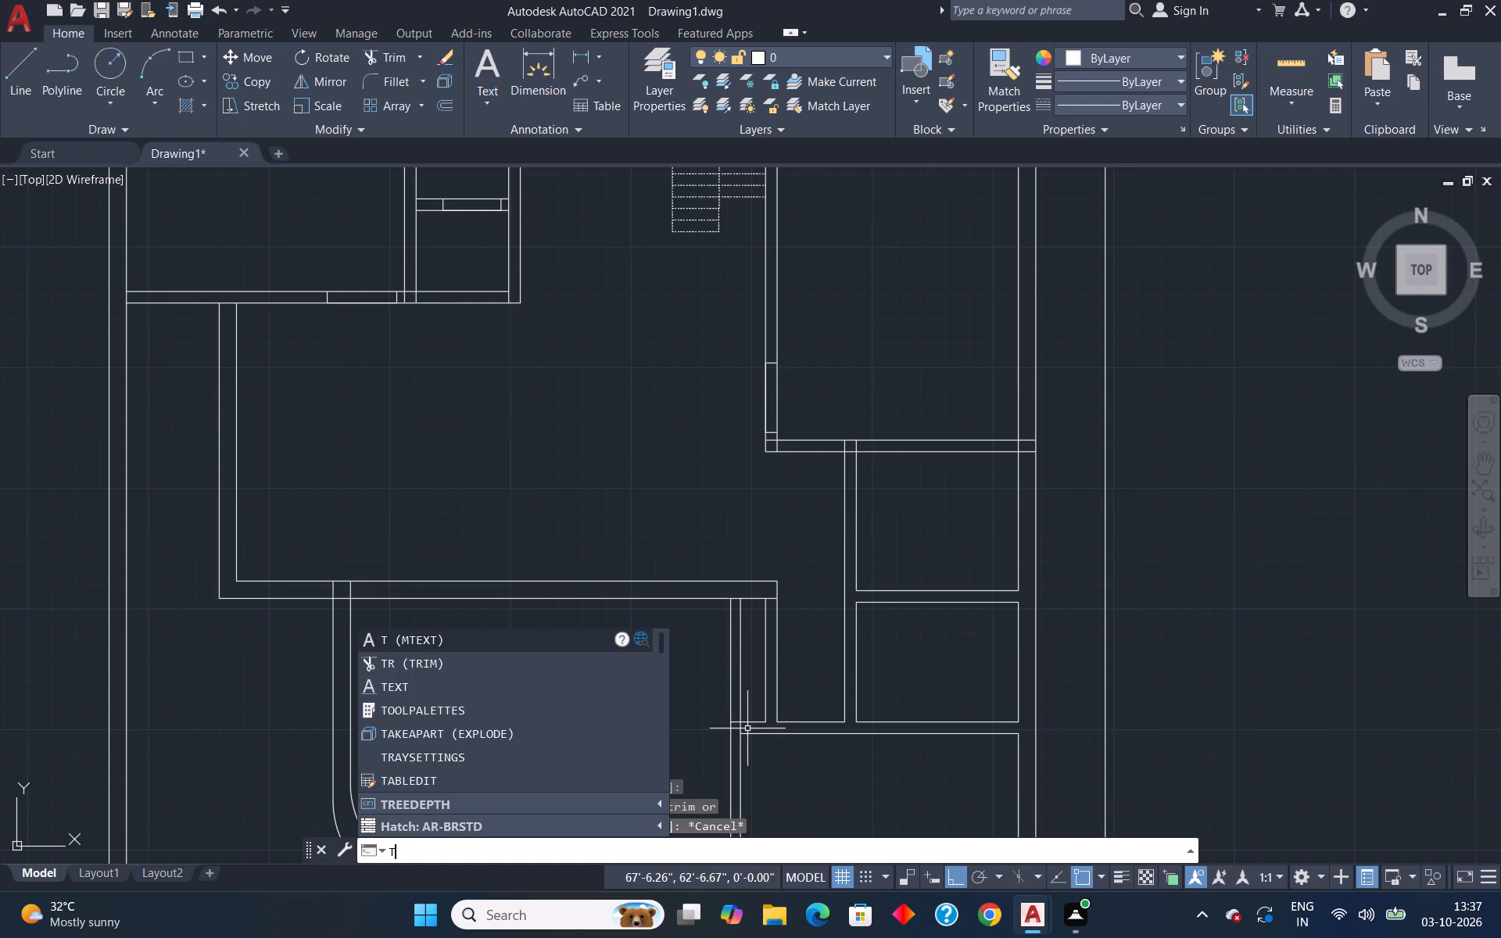
key(r)
key(Return)
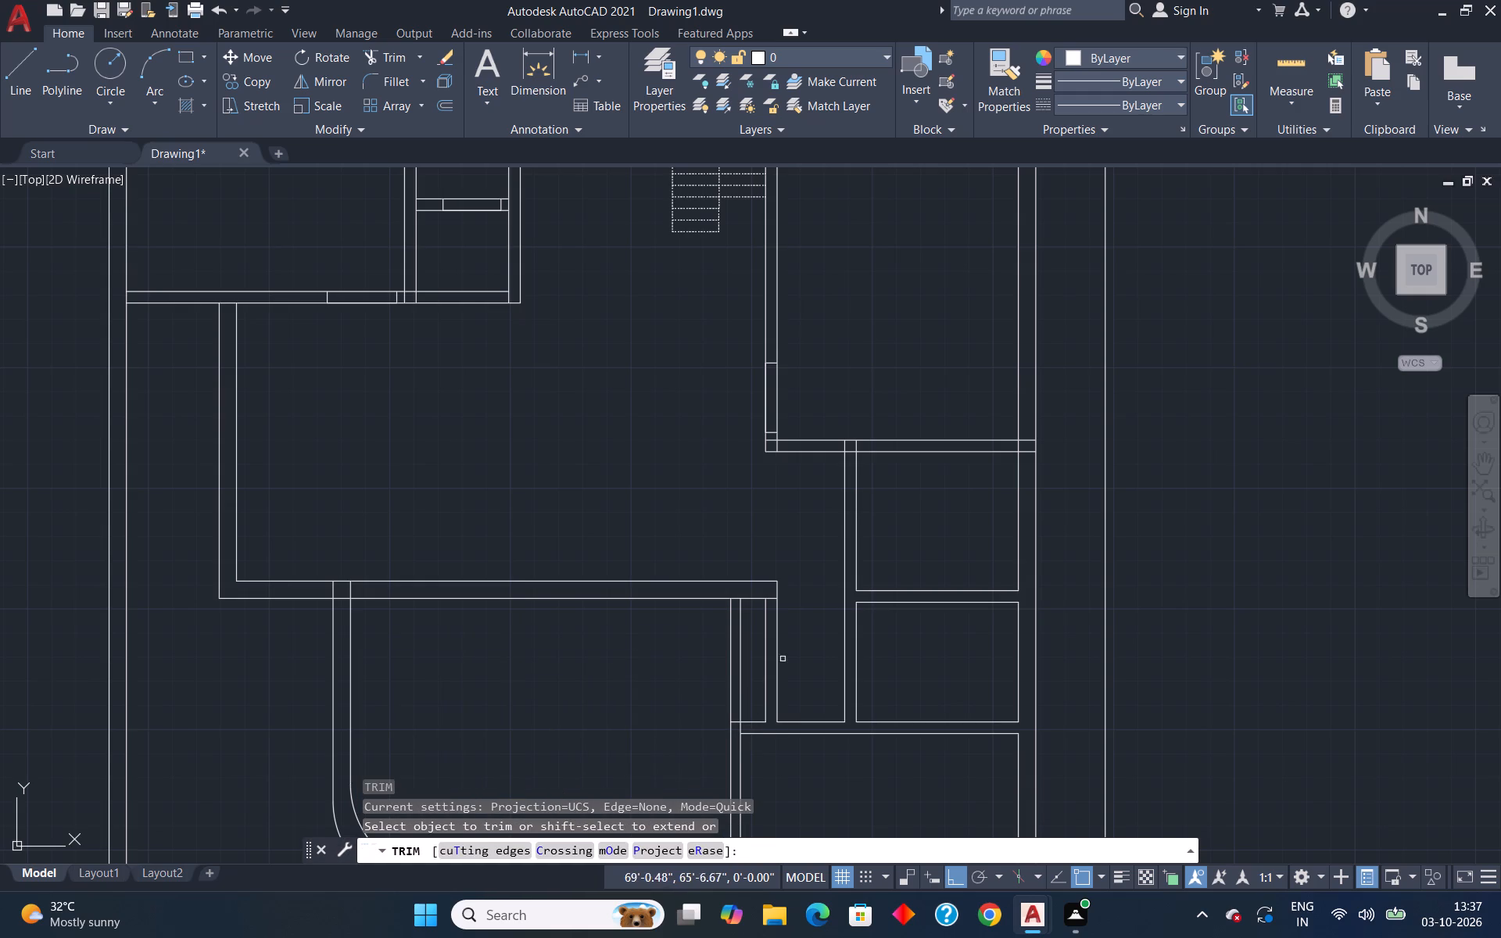
drag(762, 629, 779, 643)
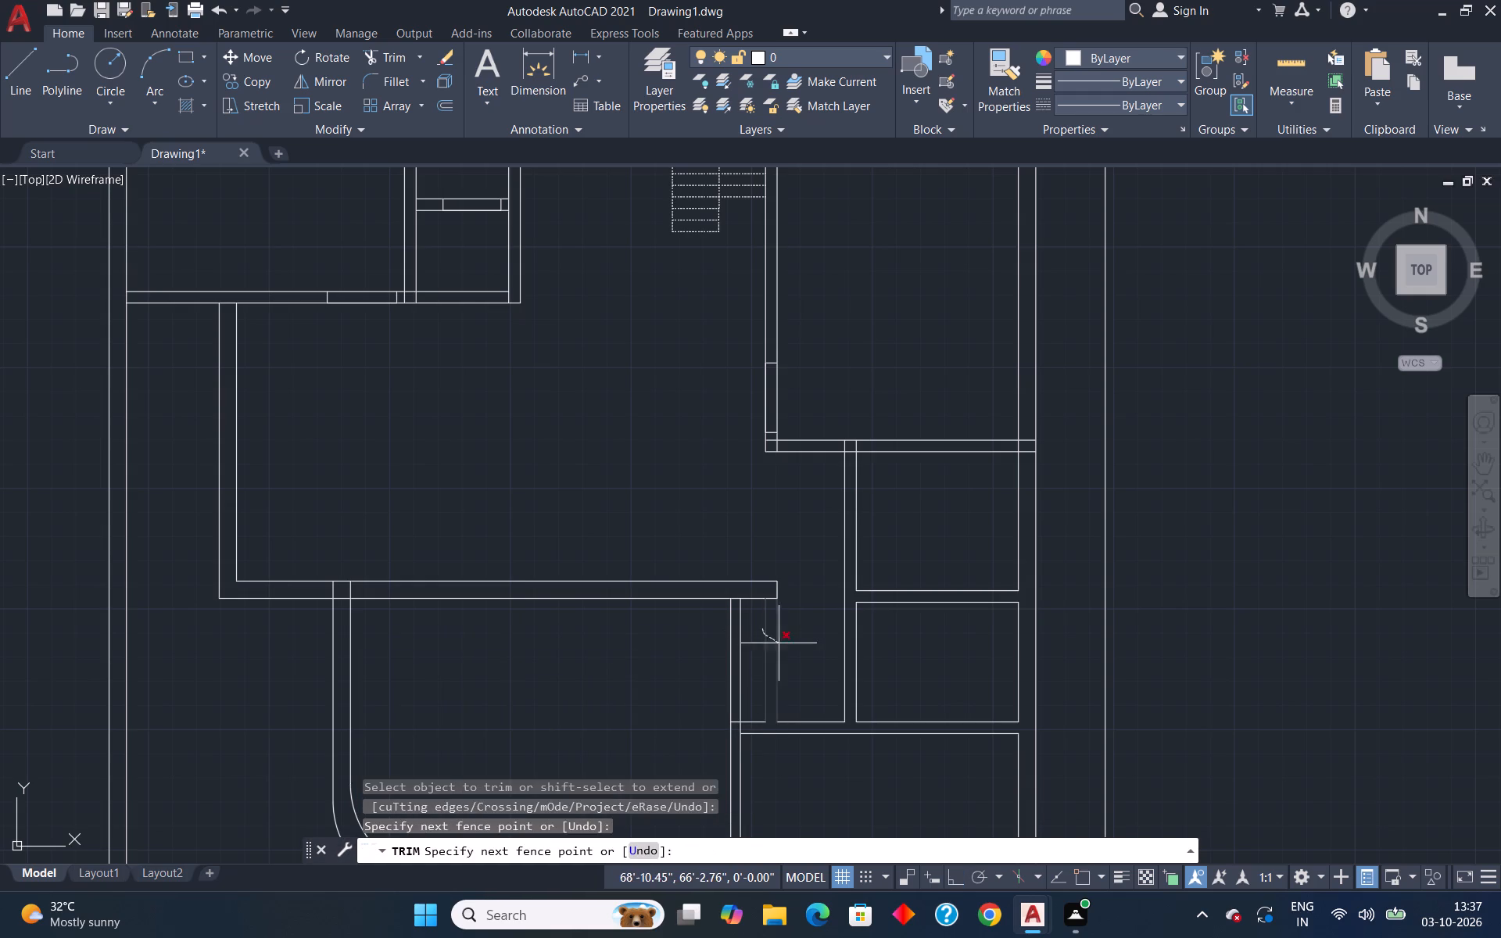
drag(779, 643, 785, 647)
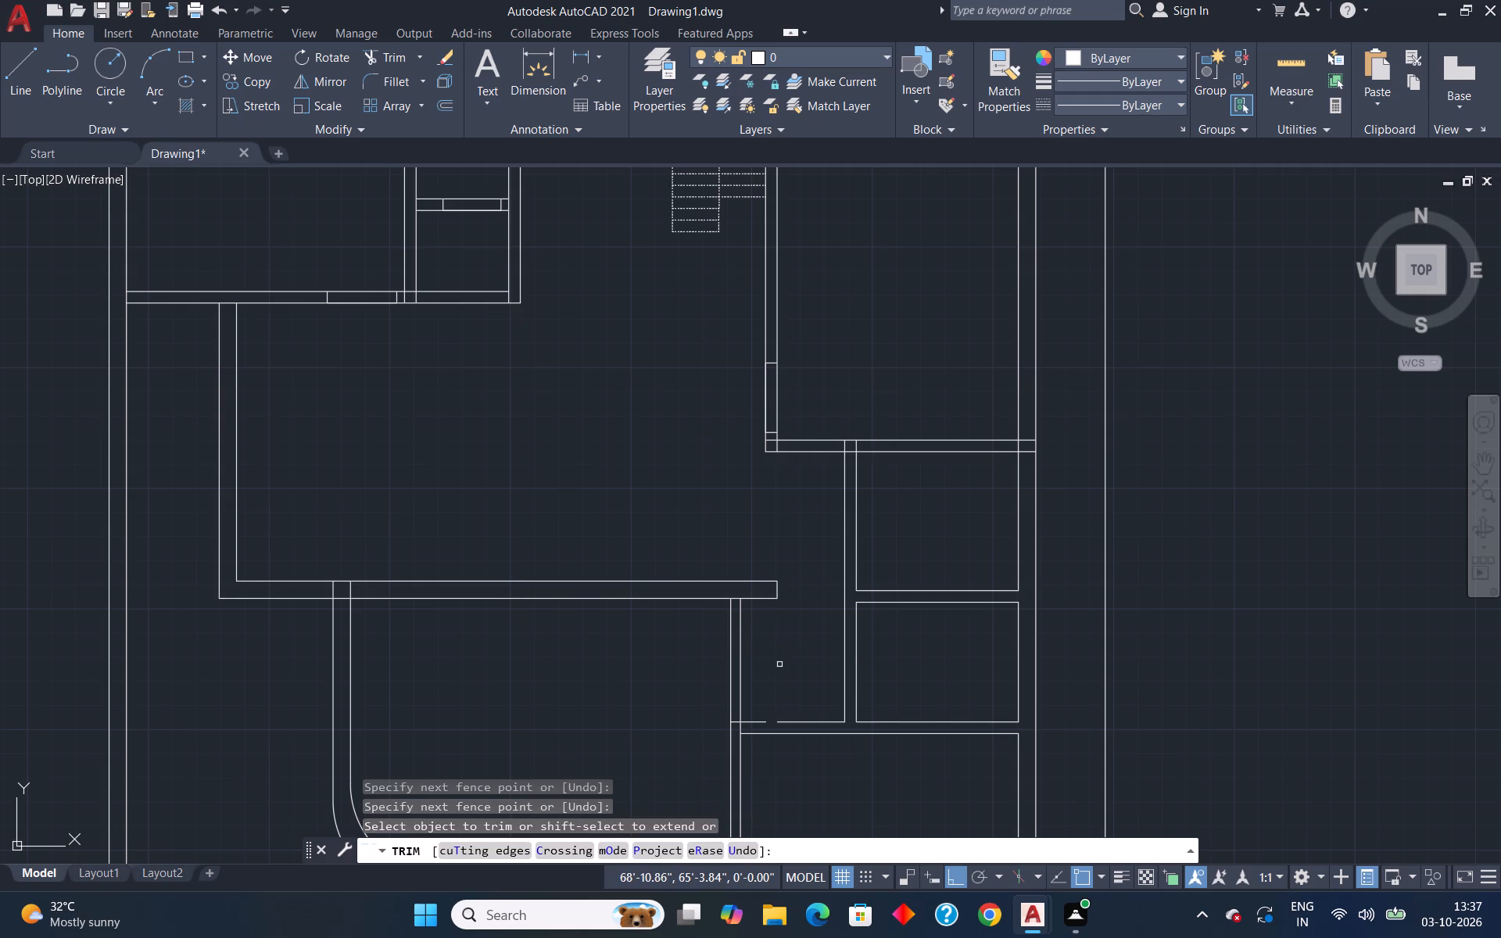
key(Escape)
Extend both lines of the rounded room's east partition through the hall wall to its upper line.
key(e)
key(x)
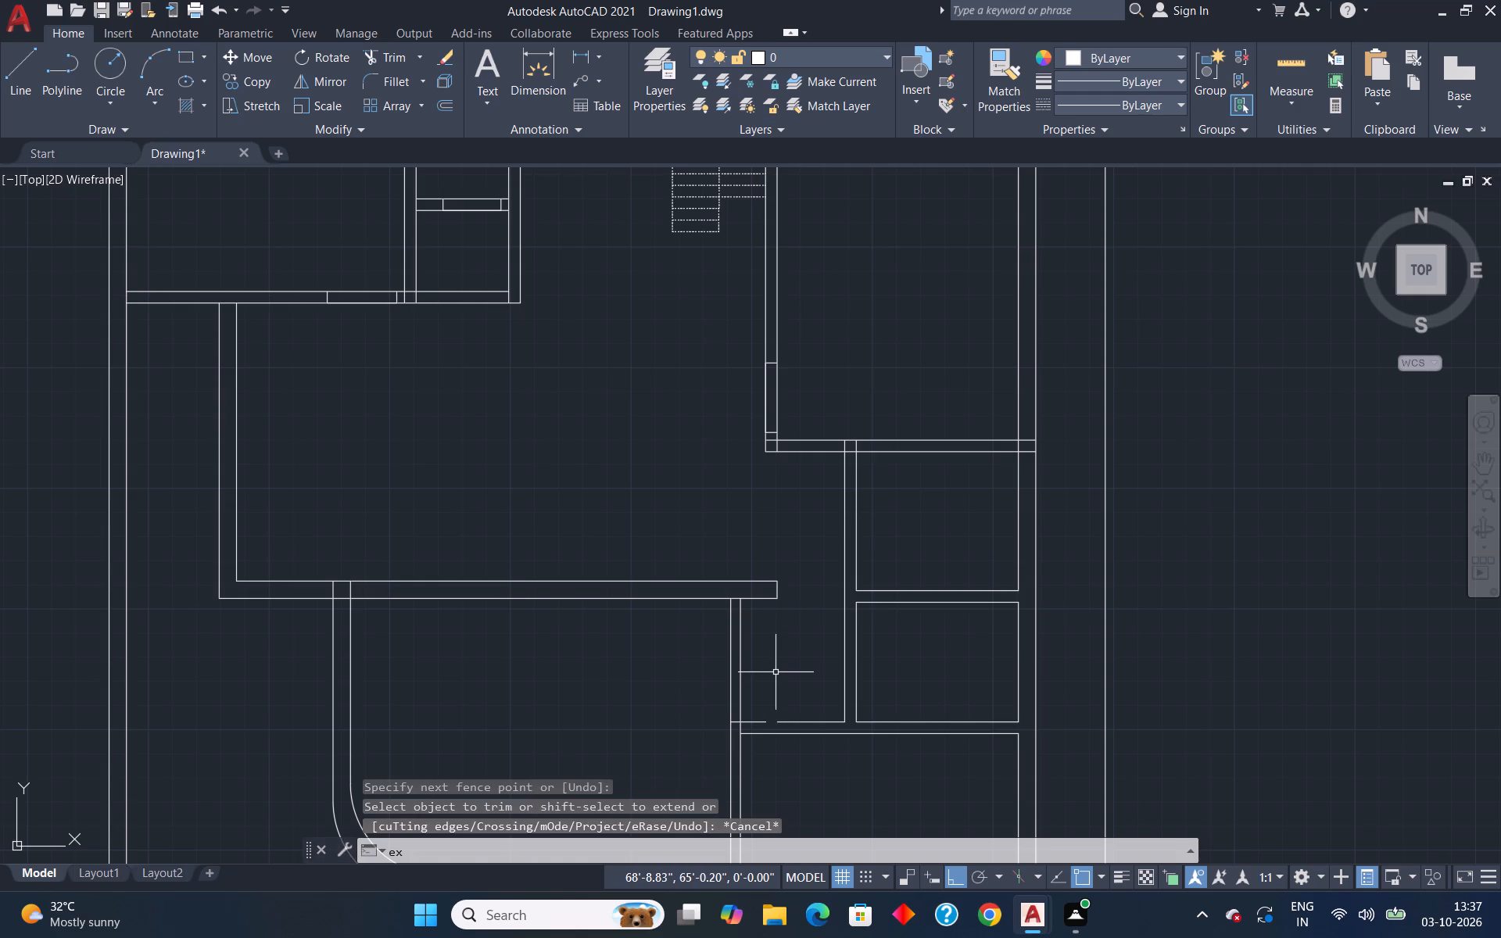
key(Return)
click(728, 641)
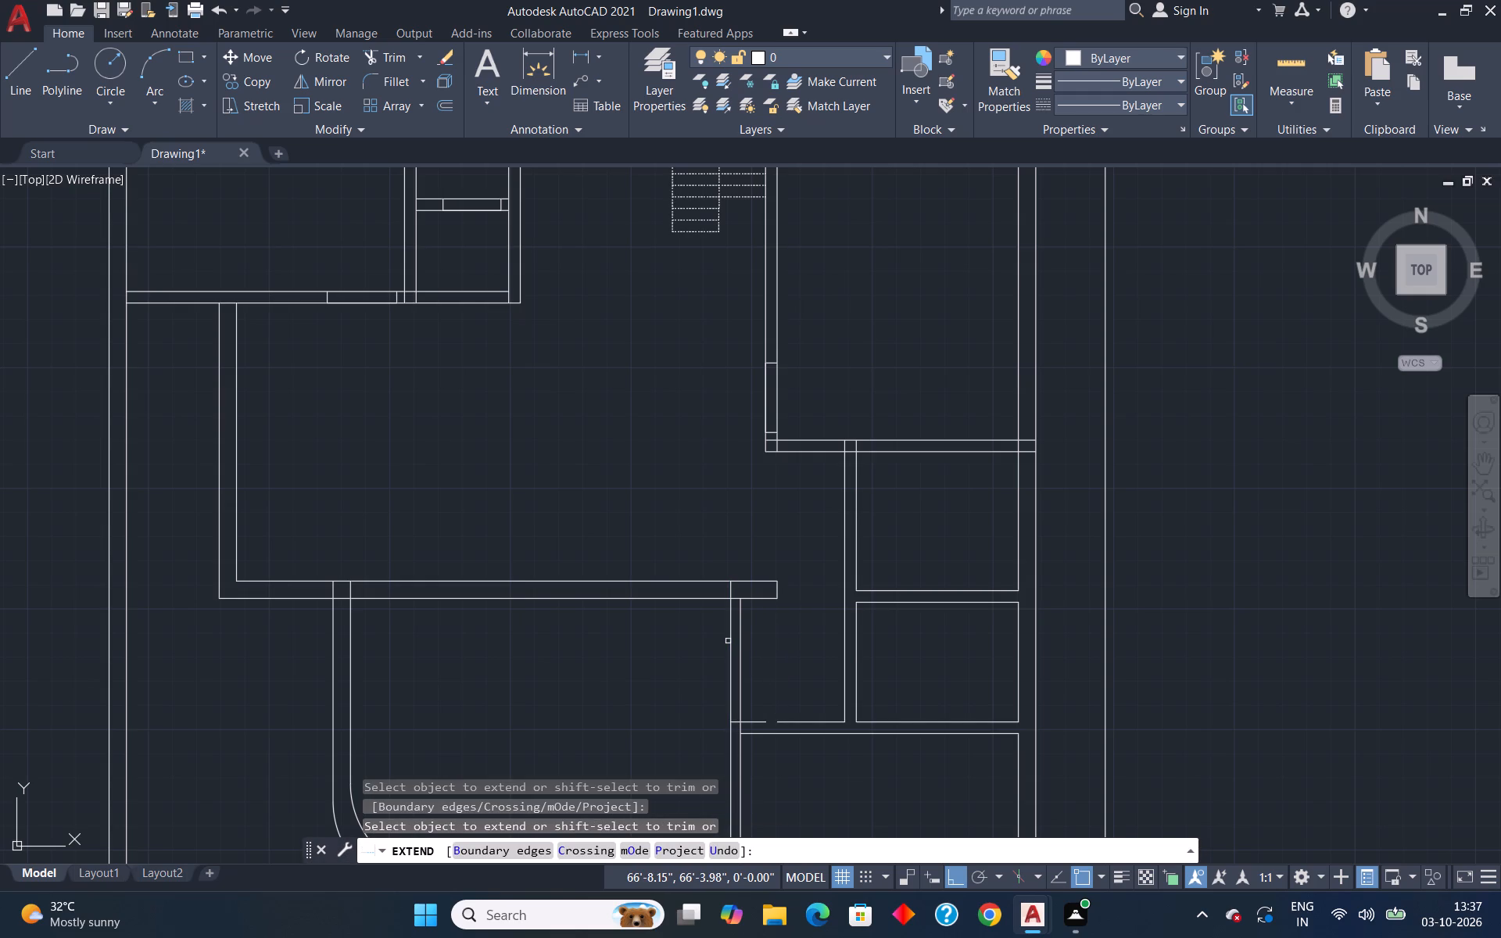
click(743, 632)
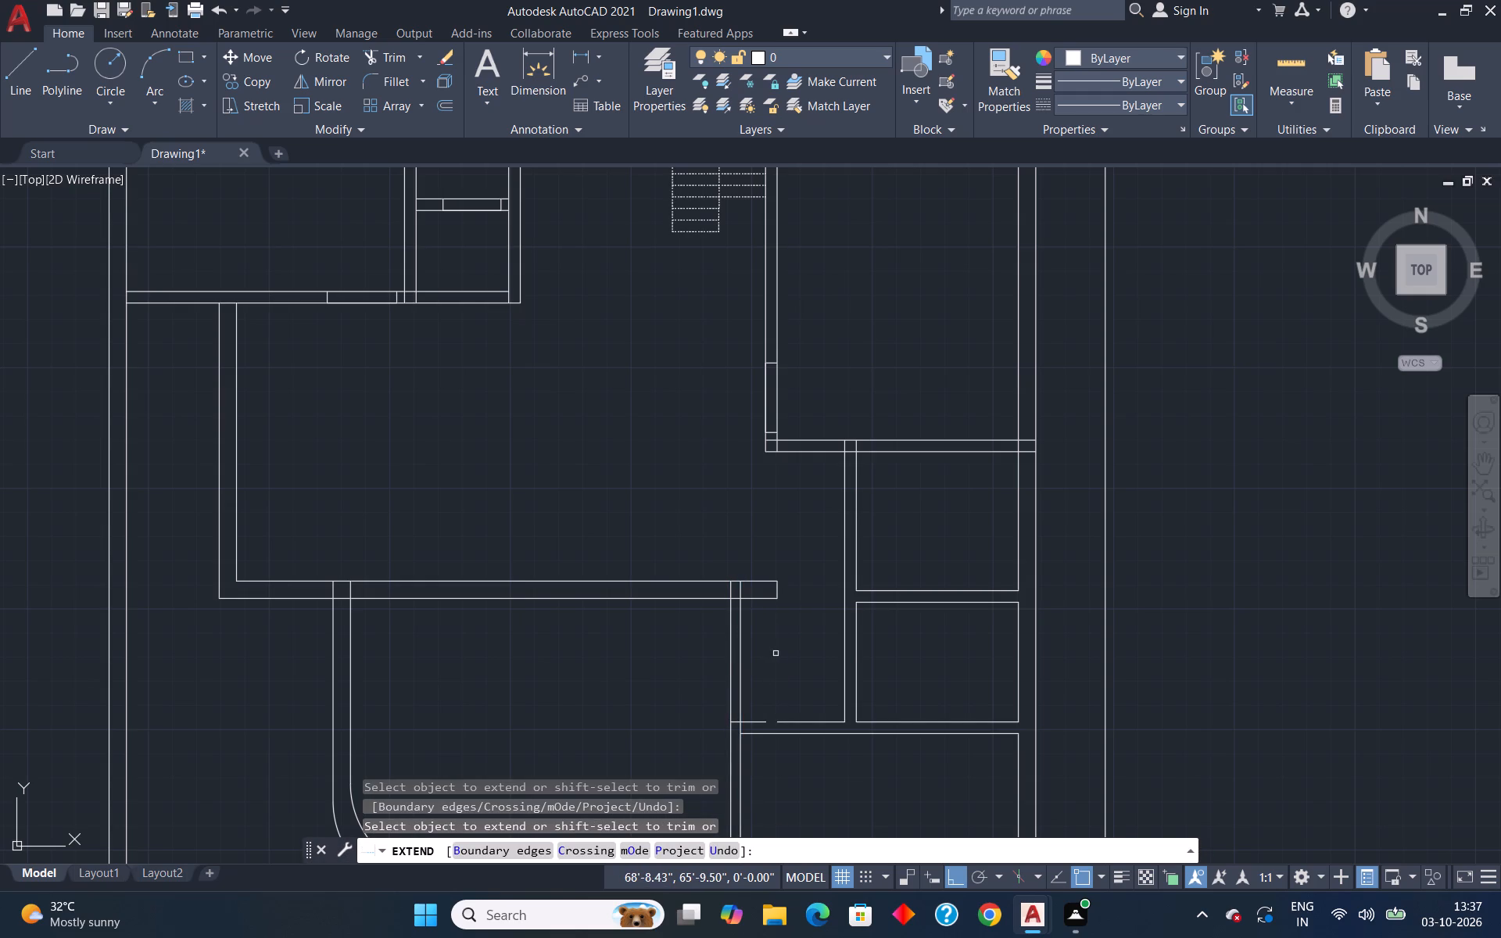
key(Escape)
Trim off the end of the hall's bottom wall that projects east of the rounded room's partition.
text(tr)
key(Return)
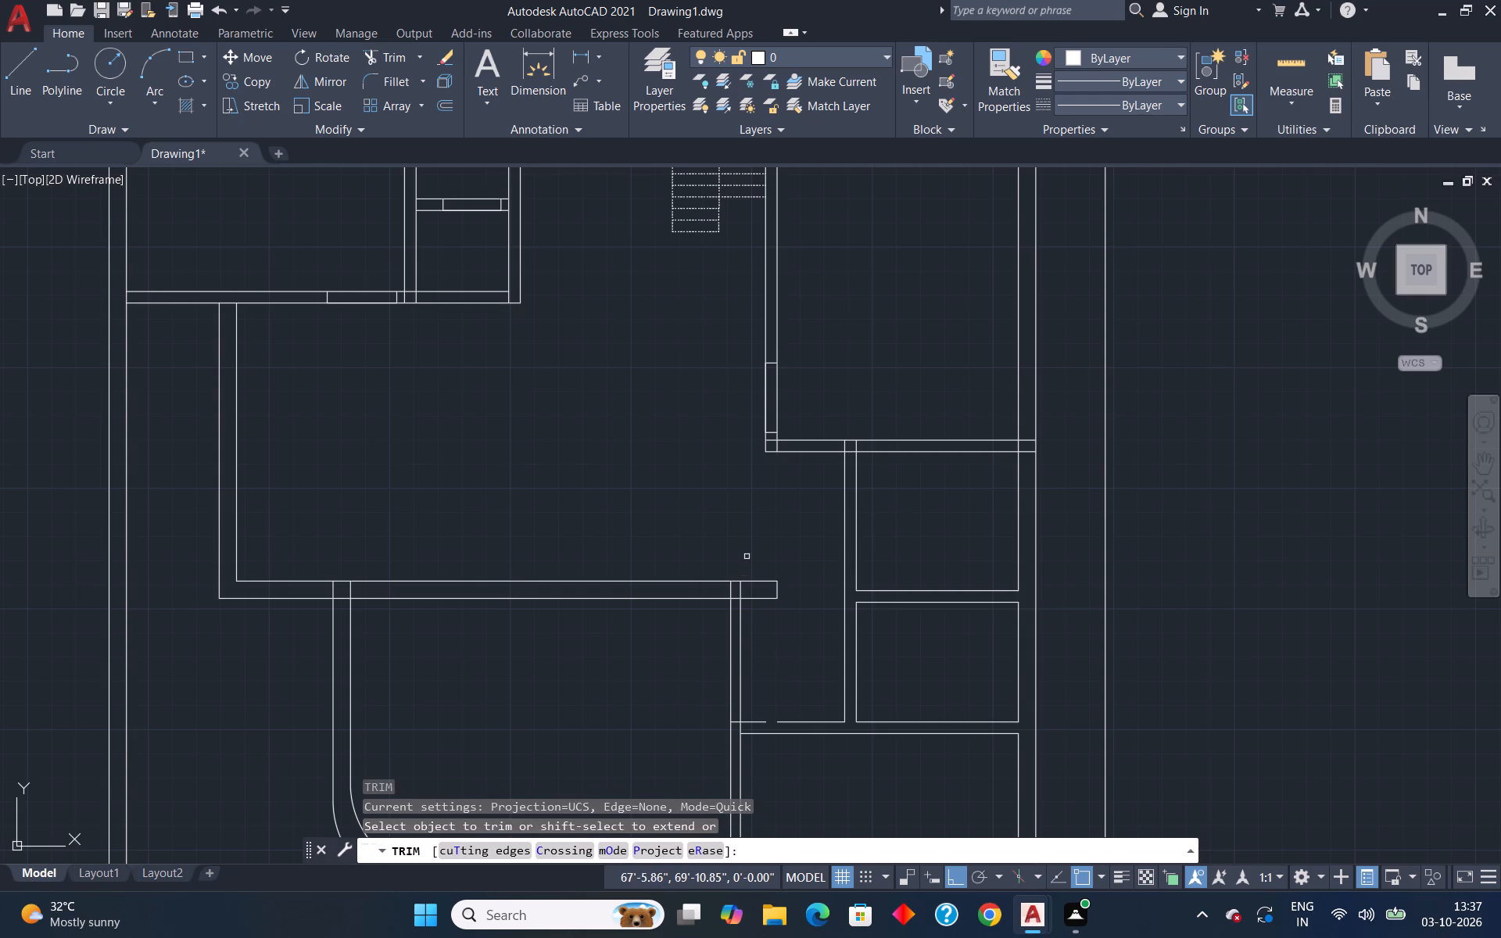
drag(747, 555, 776, 620)
drag(784, 584, 784, 585)
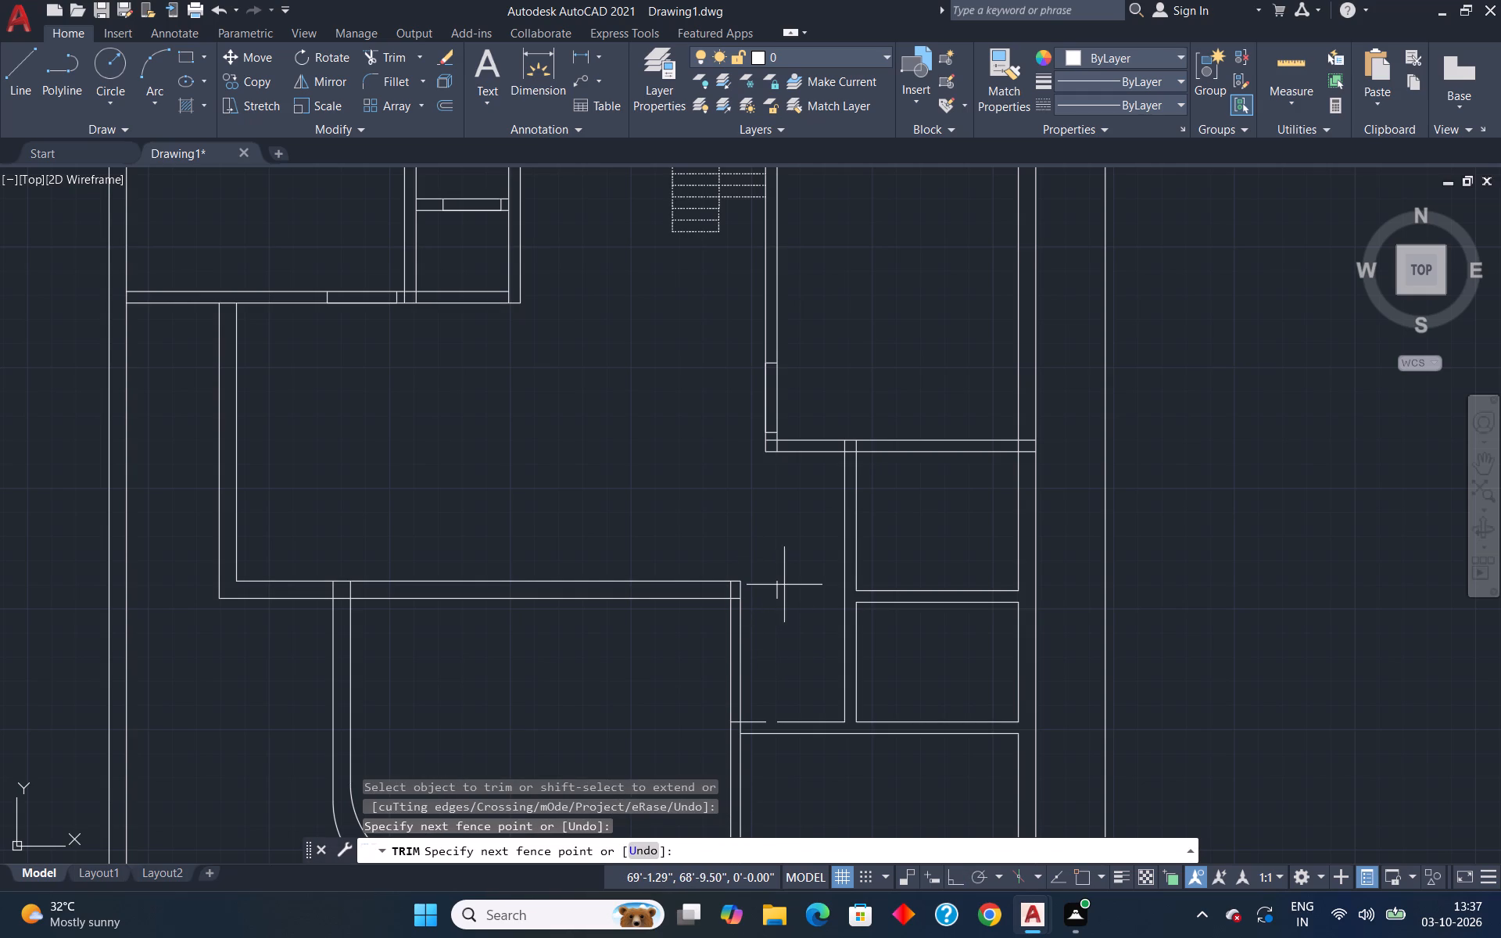
drag(784, 585, 766, 595)
key(Escape)
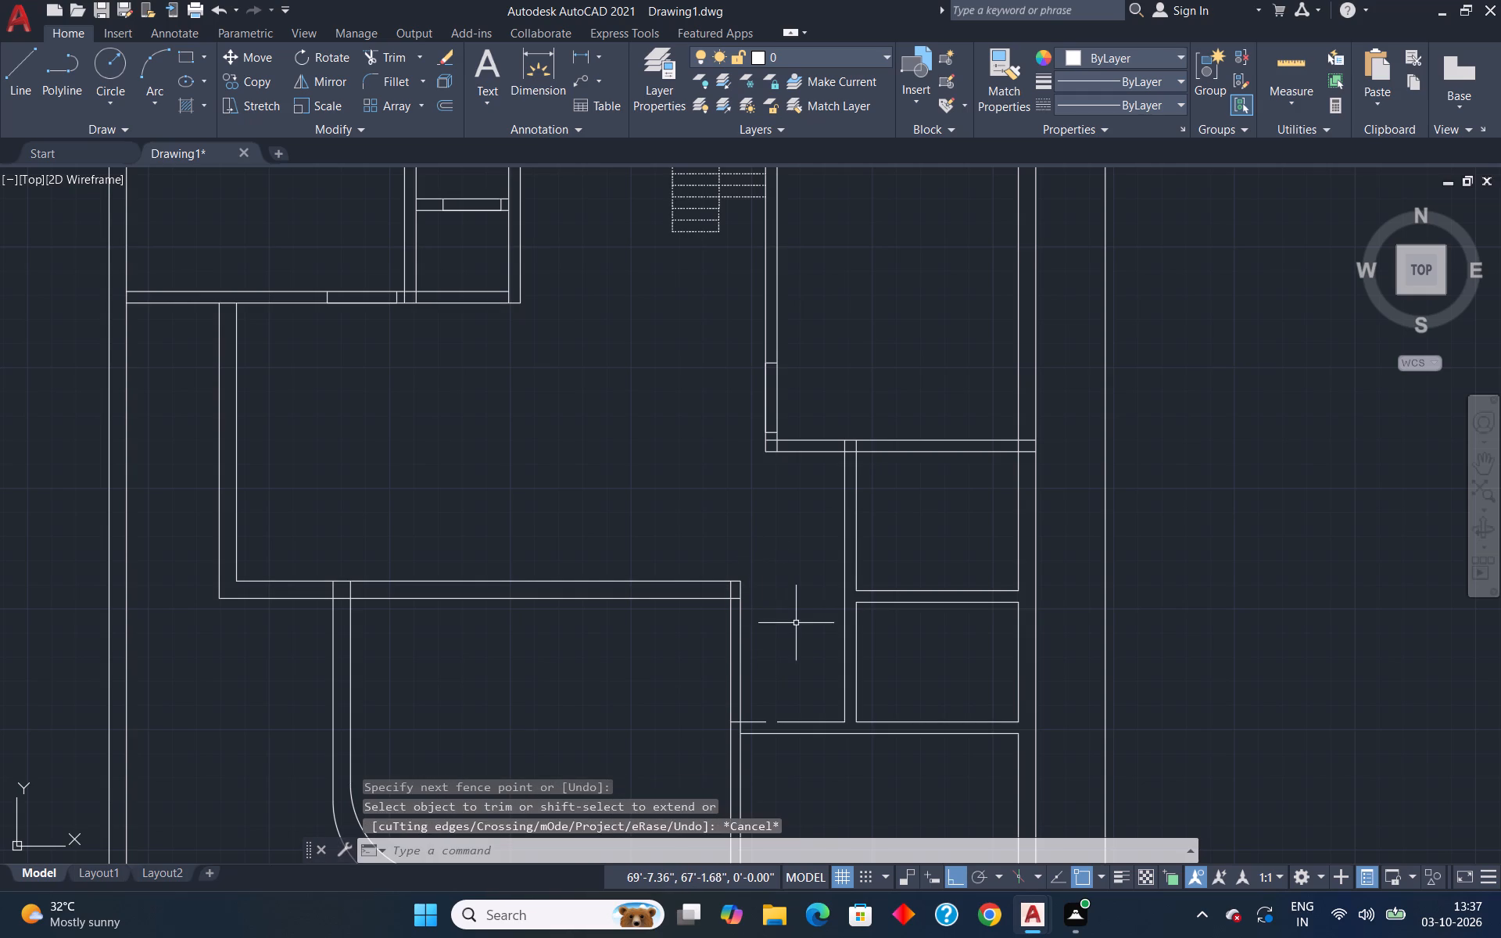
Extend the upper line of the passage's bottom partition to close the gap in it.
scroll(797, 625, down, 2)
scroll(808, 675, up, 2)
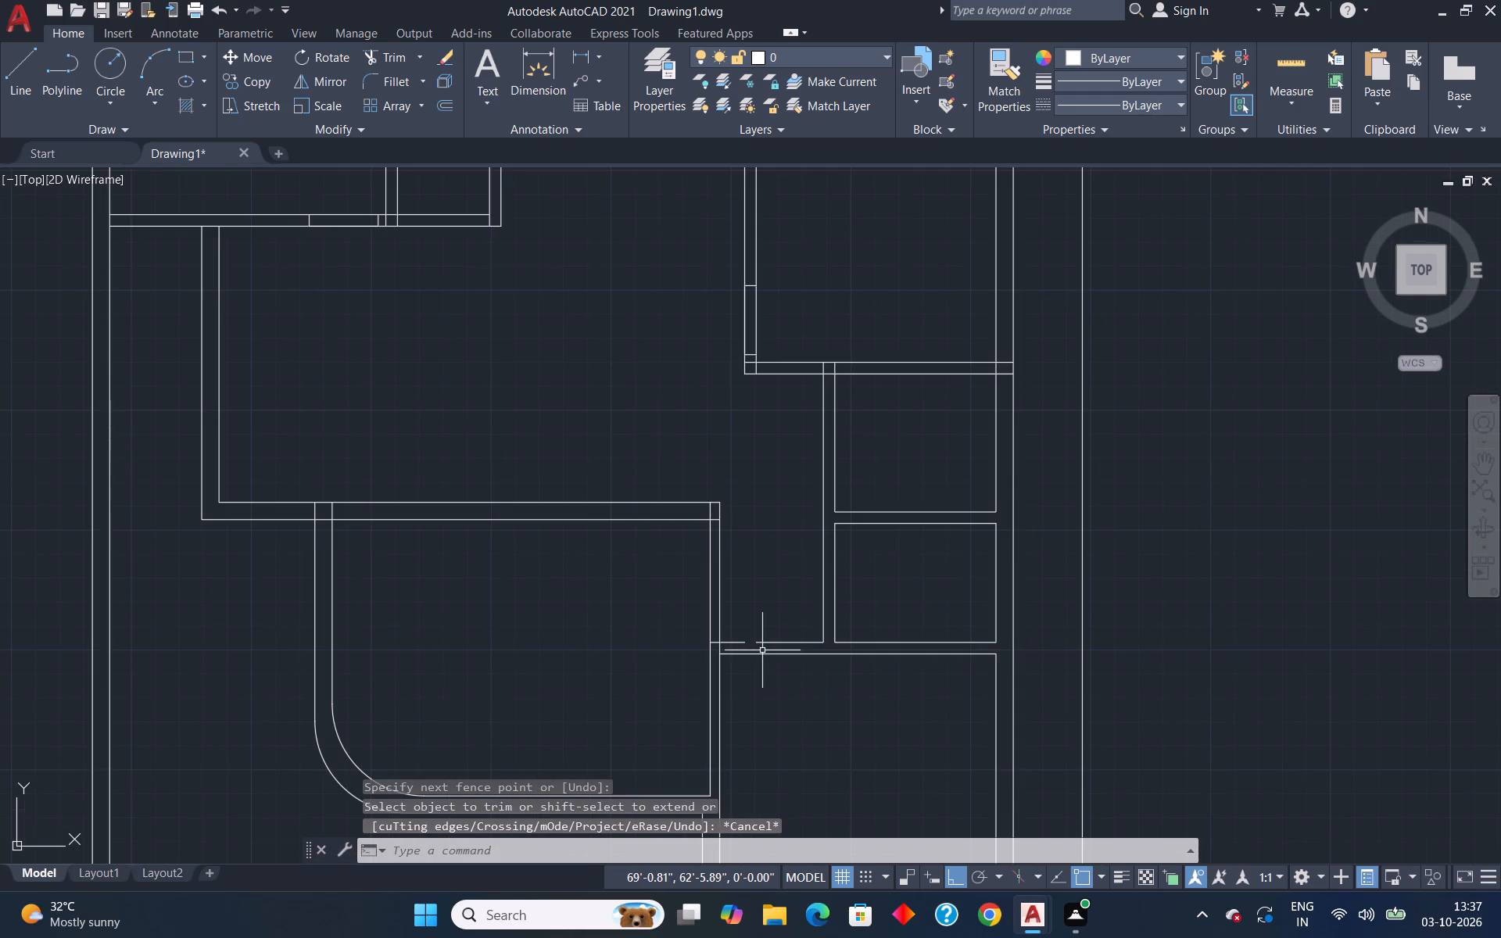
text(ex)
key(Return)
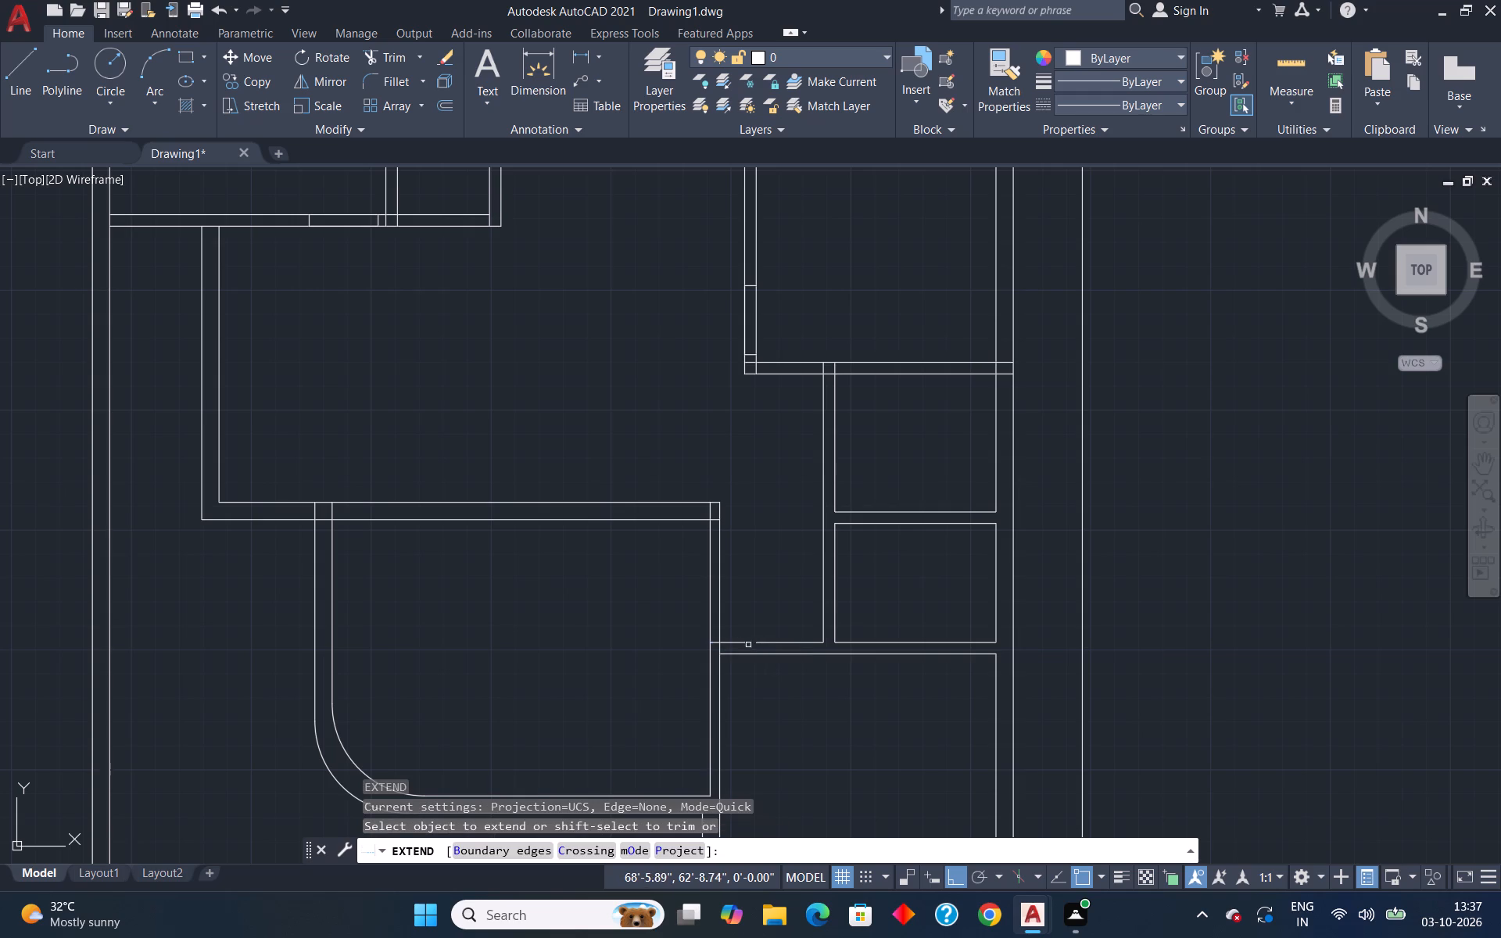
click(740, 640)
key(Escape)
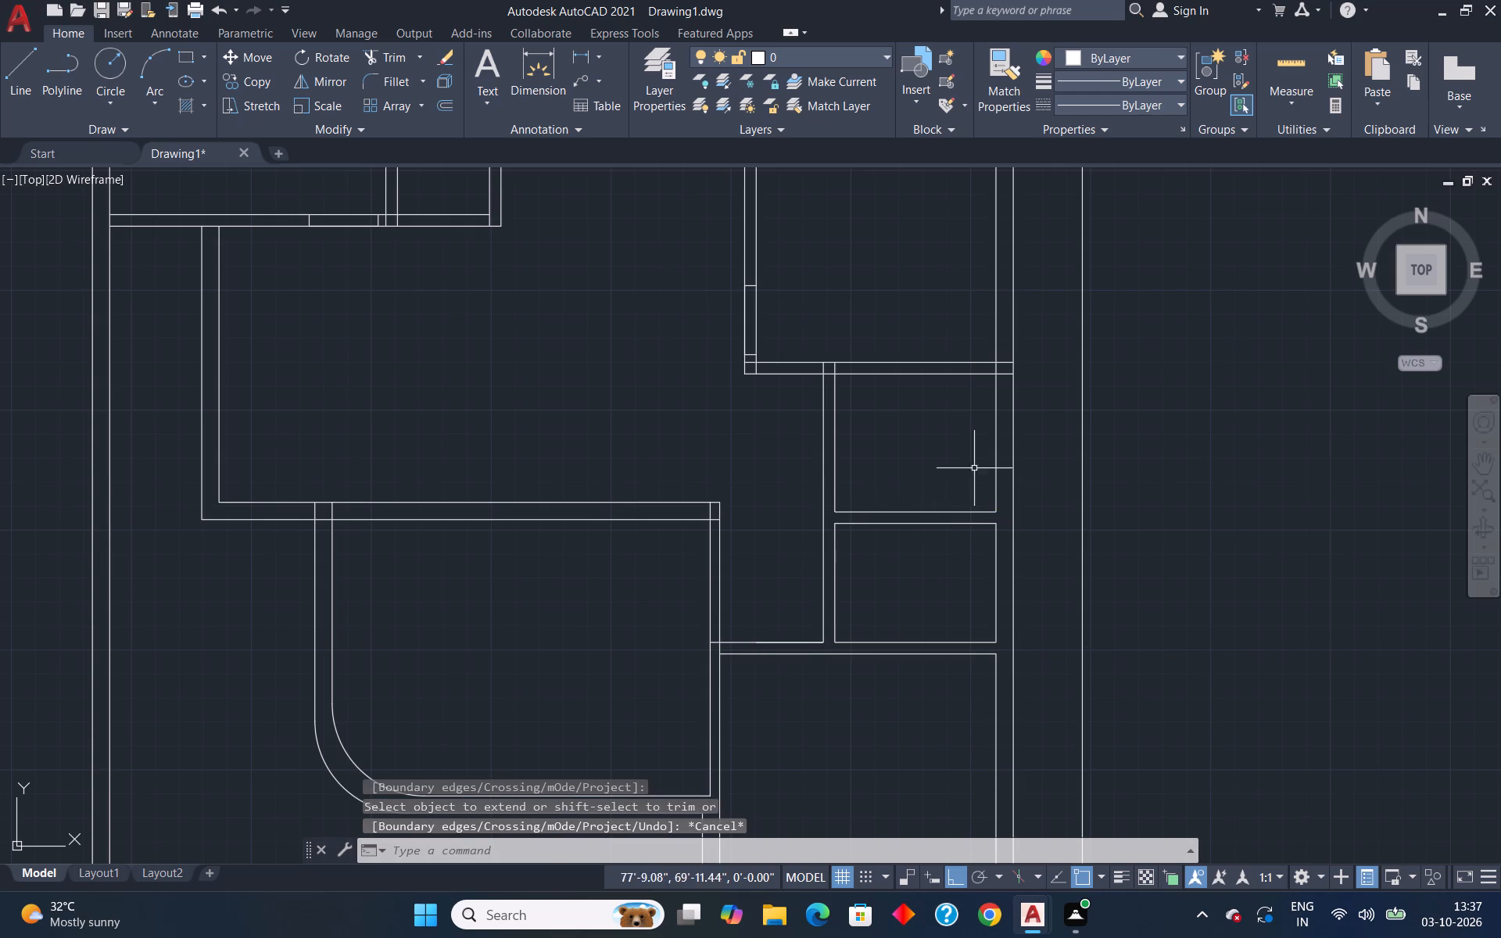
Measure the width and length of the passage between the rounded room and the two small east rooms.
click(1281, 58)
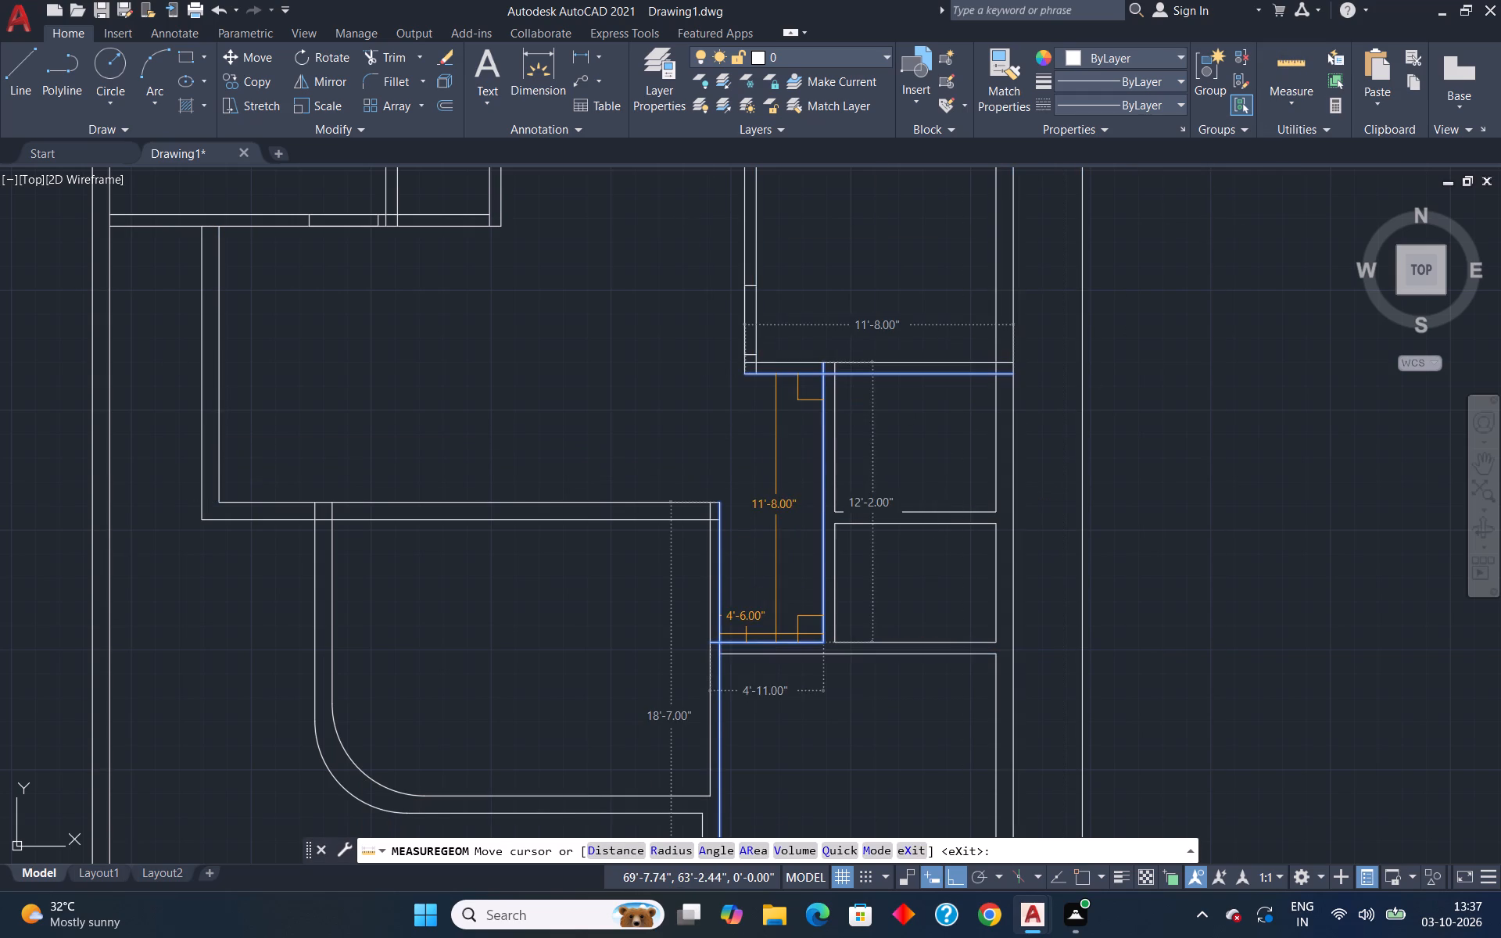
scroll(776, 634, up, 1)
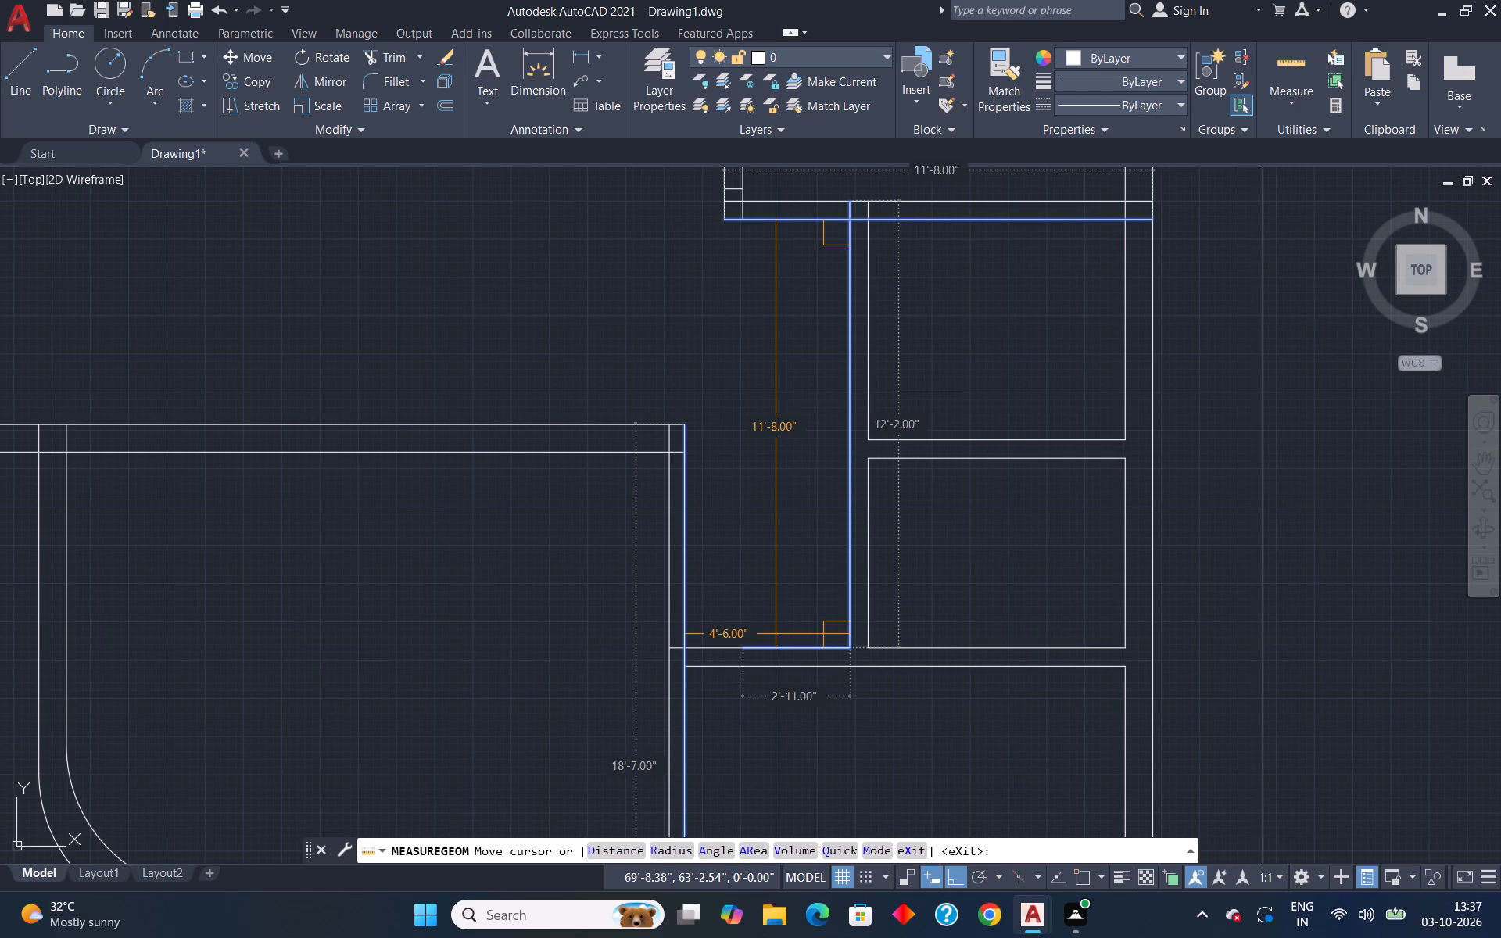
key(Escape)
Draw a 3' wide opening in the passage's bottom partition, starting 4" east of the rounded room's east partition.
key(l)
key(Return)
text(tk)
key(Return)
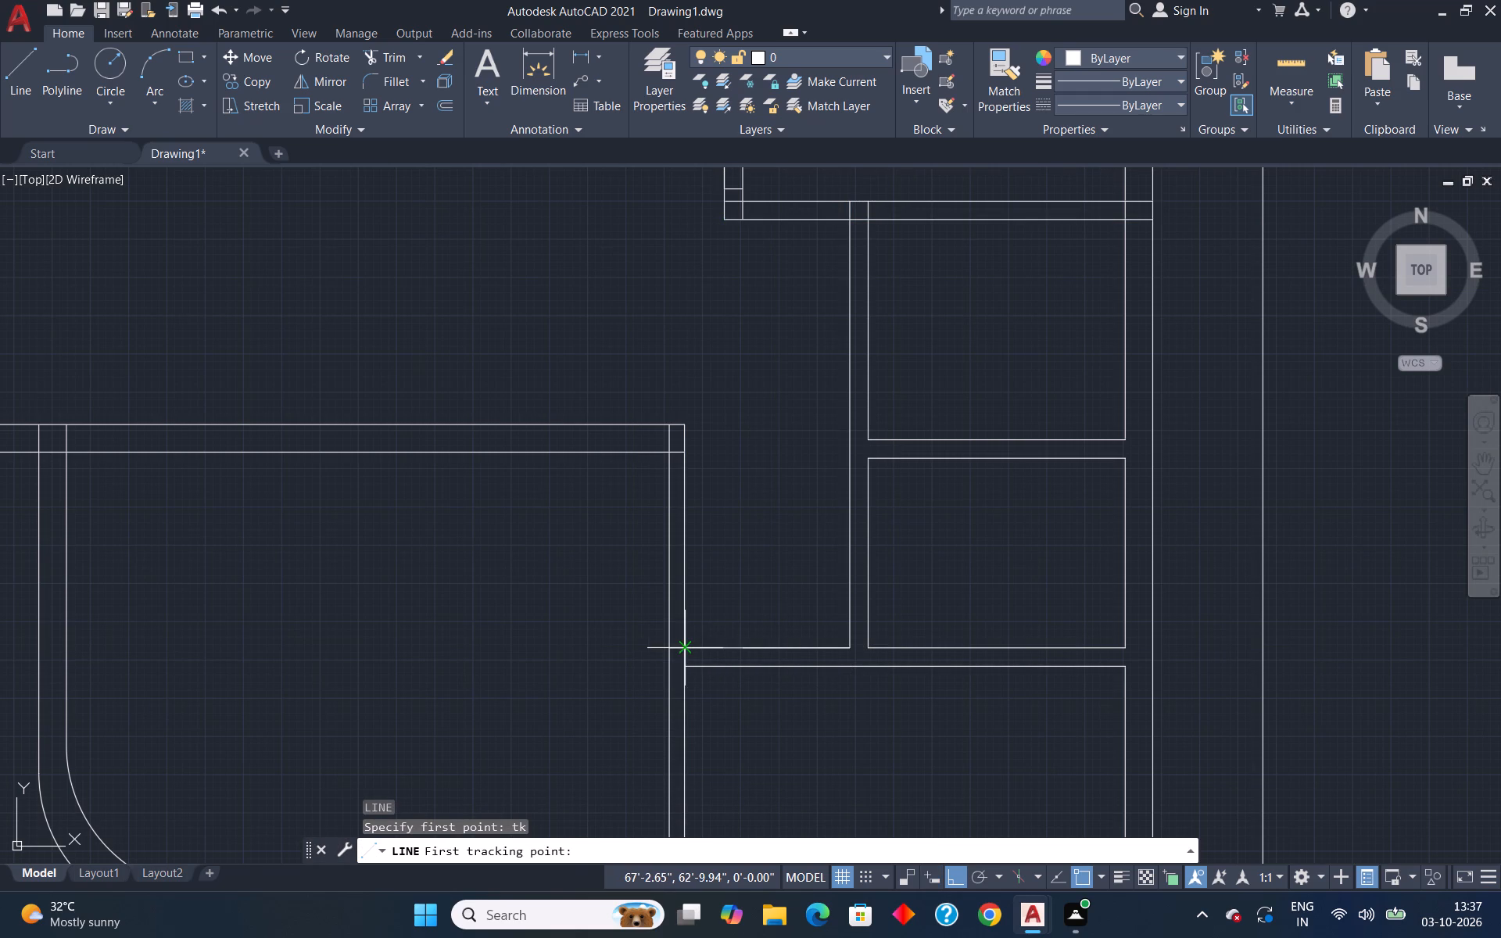
click(690, 653)
text(4")
key(Return)
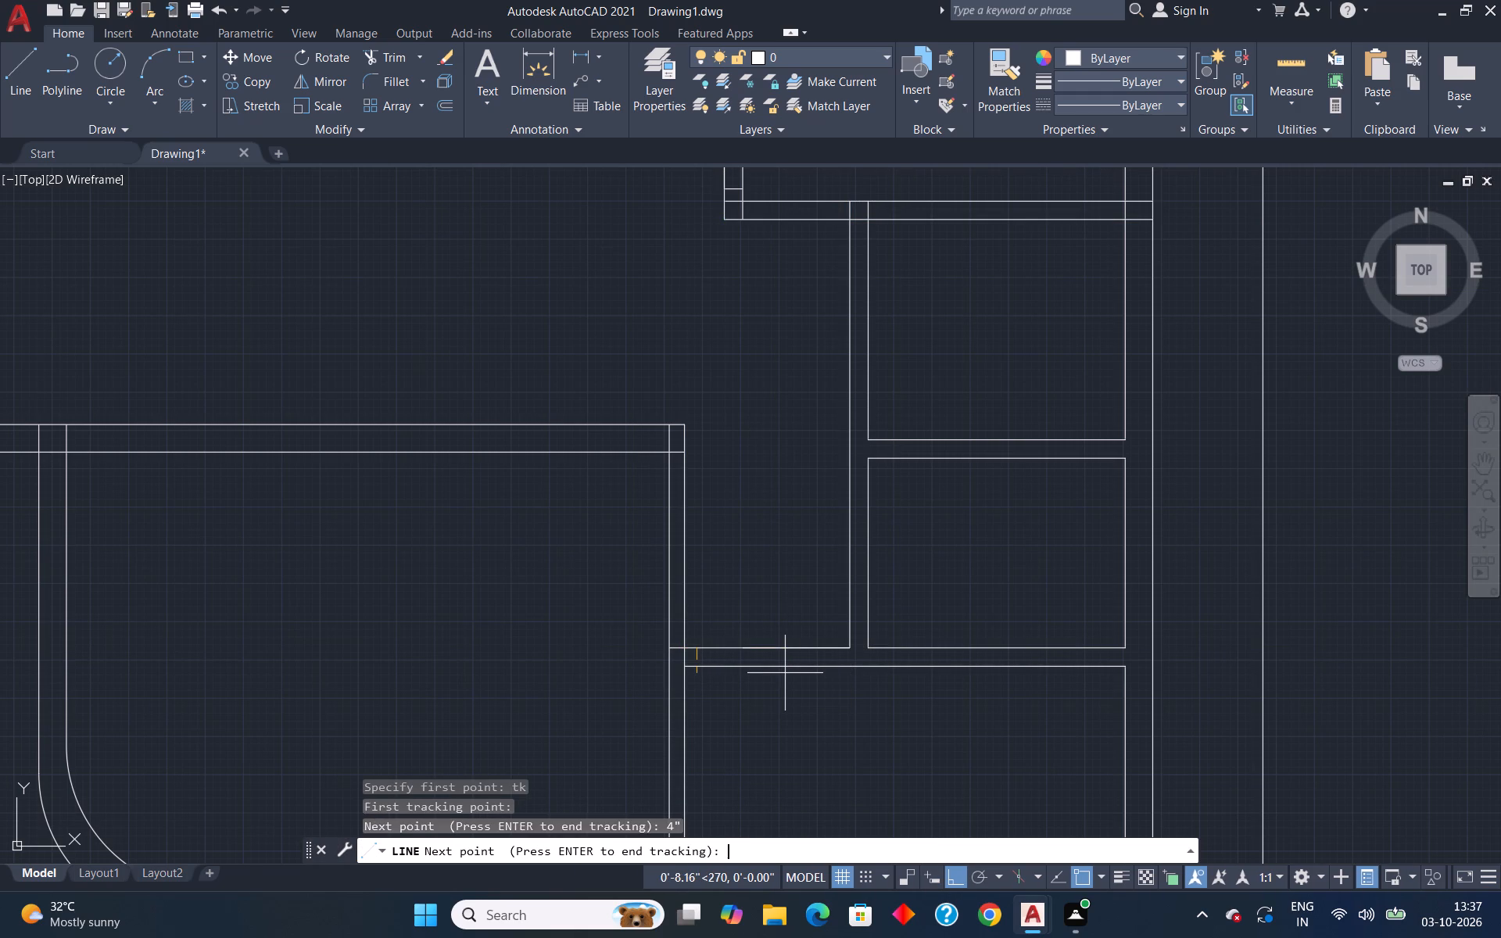
key(Return)
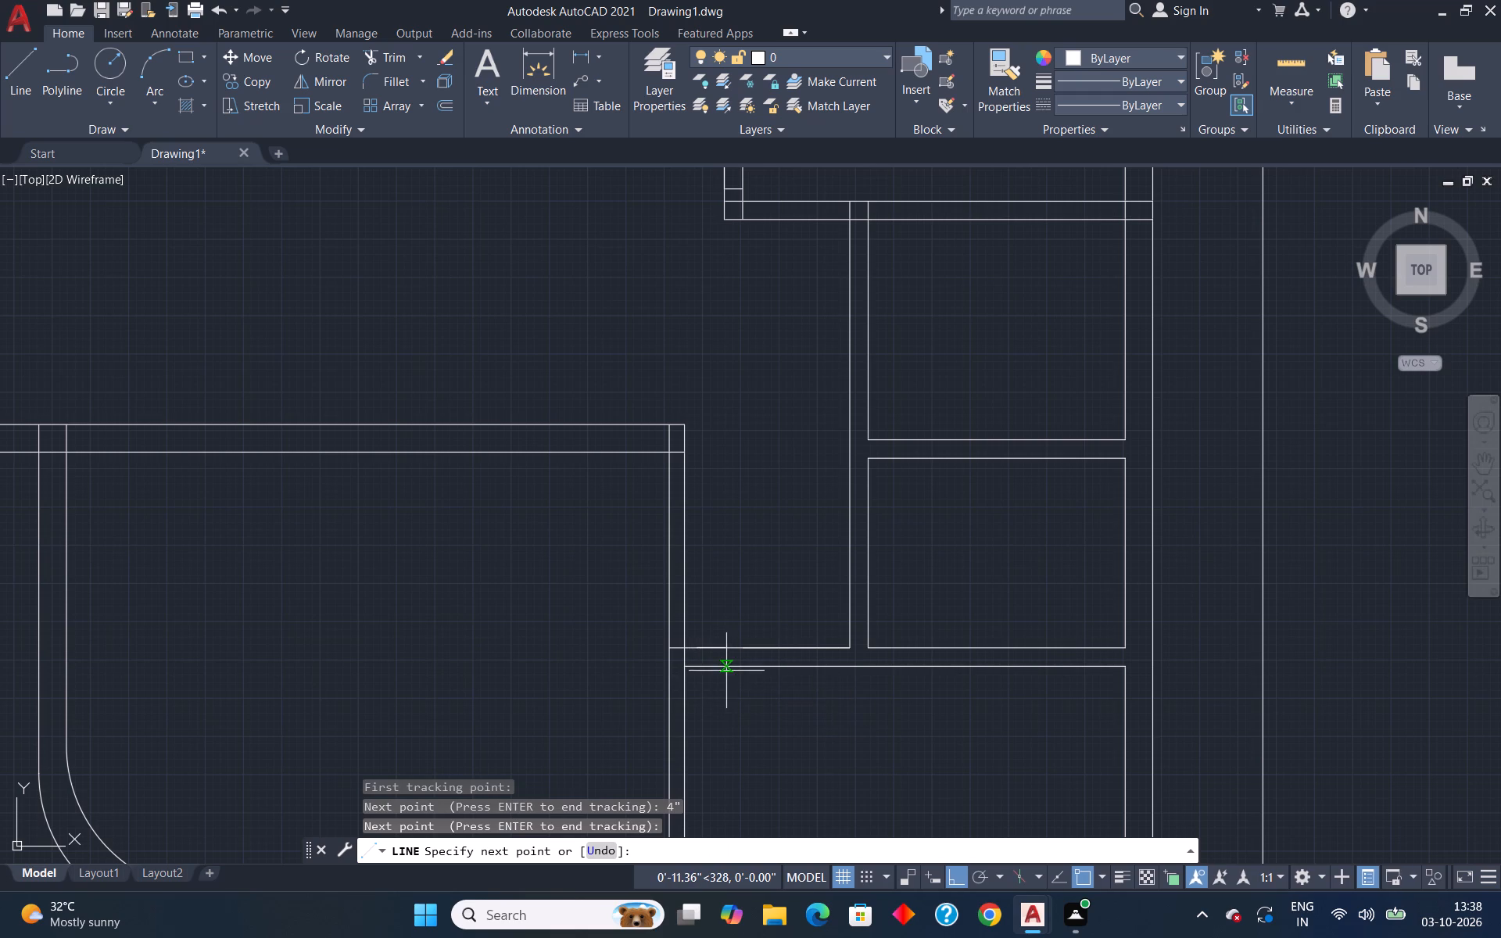
click(700, 667)
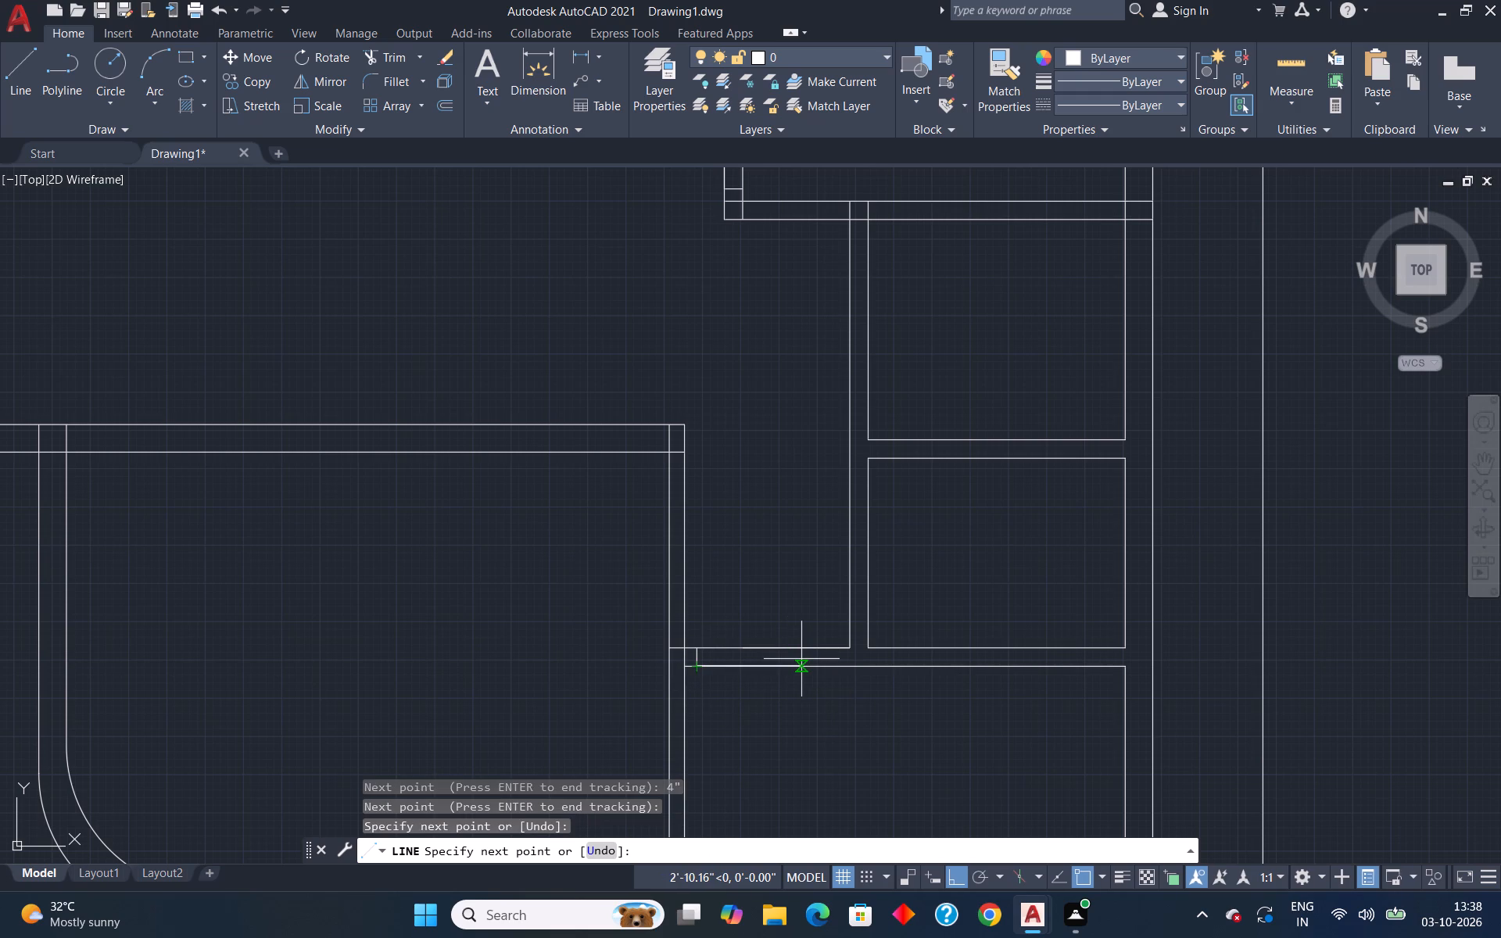
text(3')
key(Return)
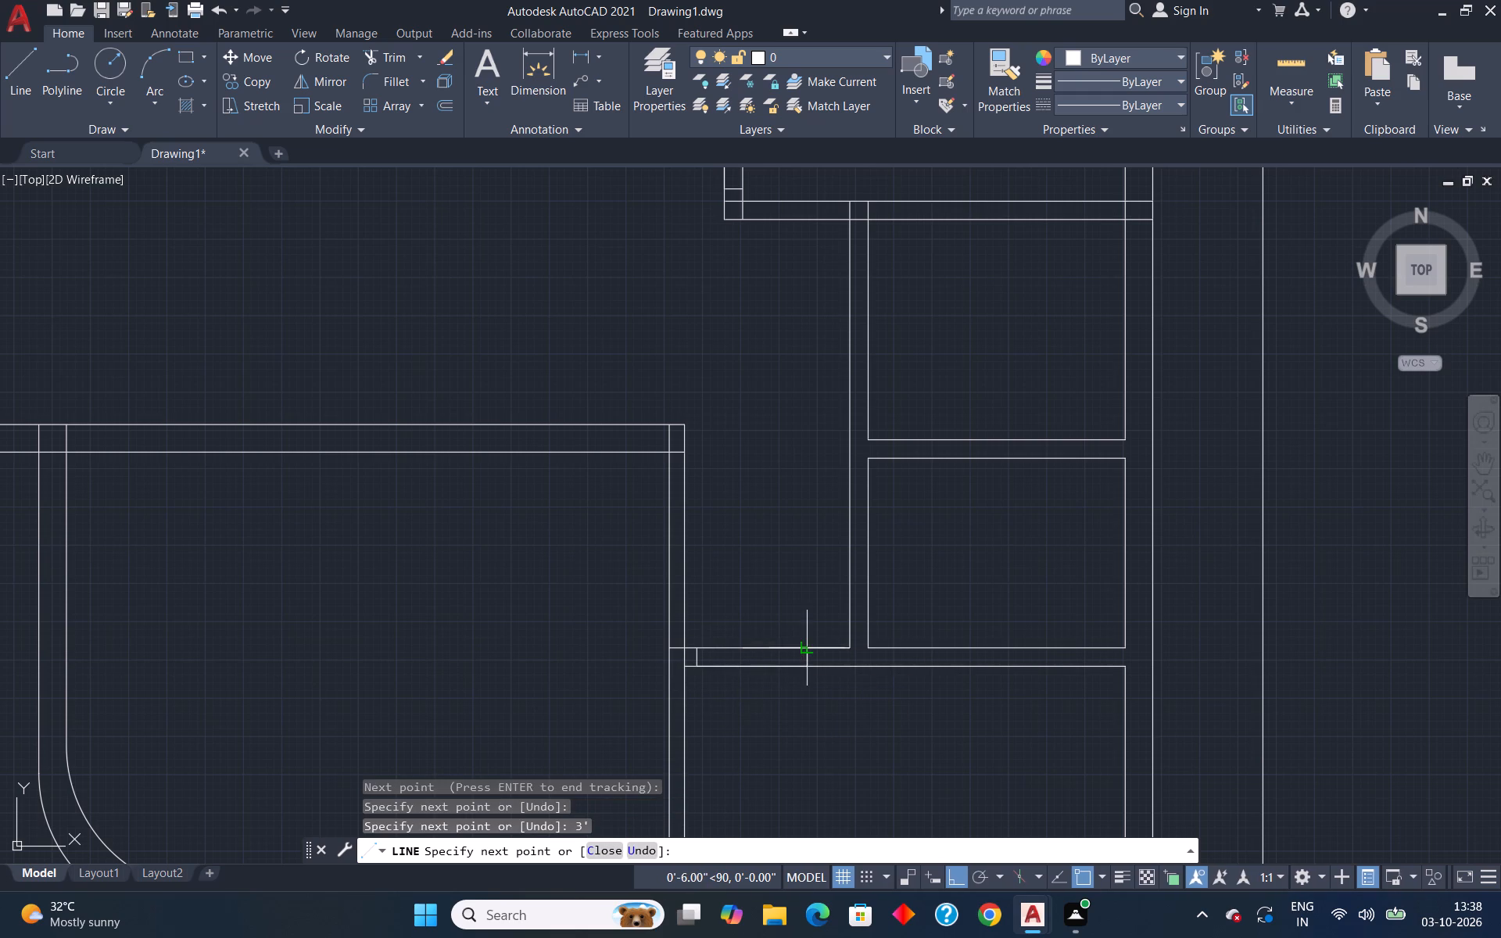
click(801, 648)
key(ctrl+z)
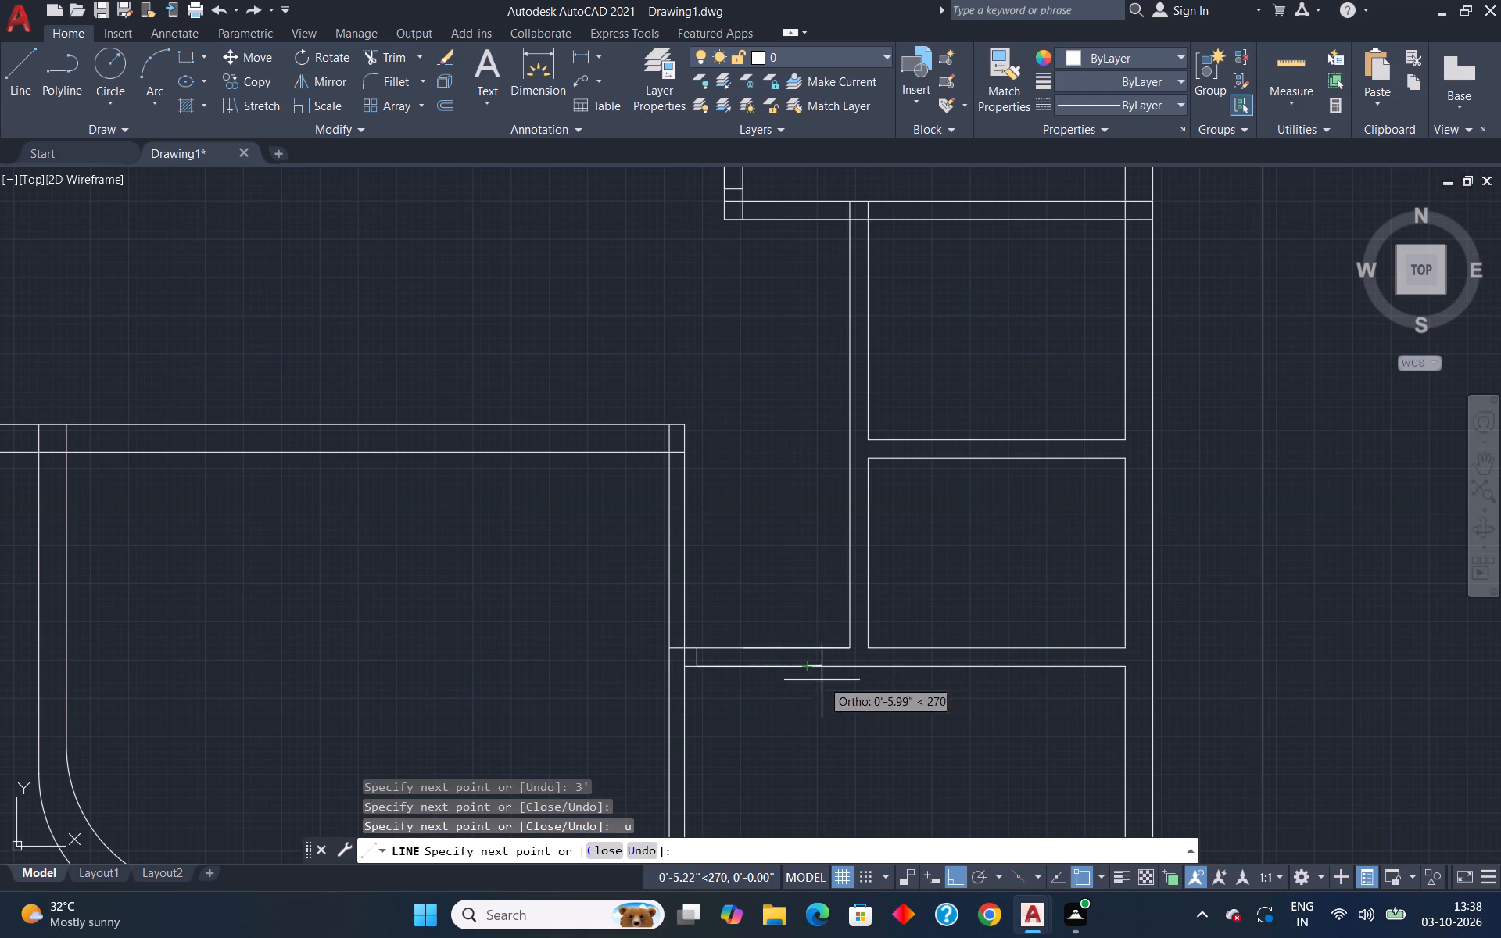
click(810, 648)
key(Escape)
Measure the rounded room's inside width and depth.
scroll(810, 648, down, 4)
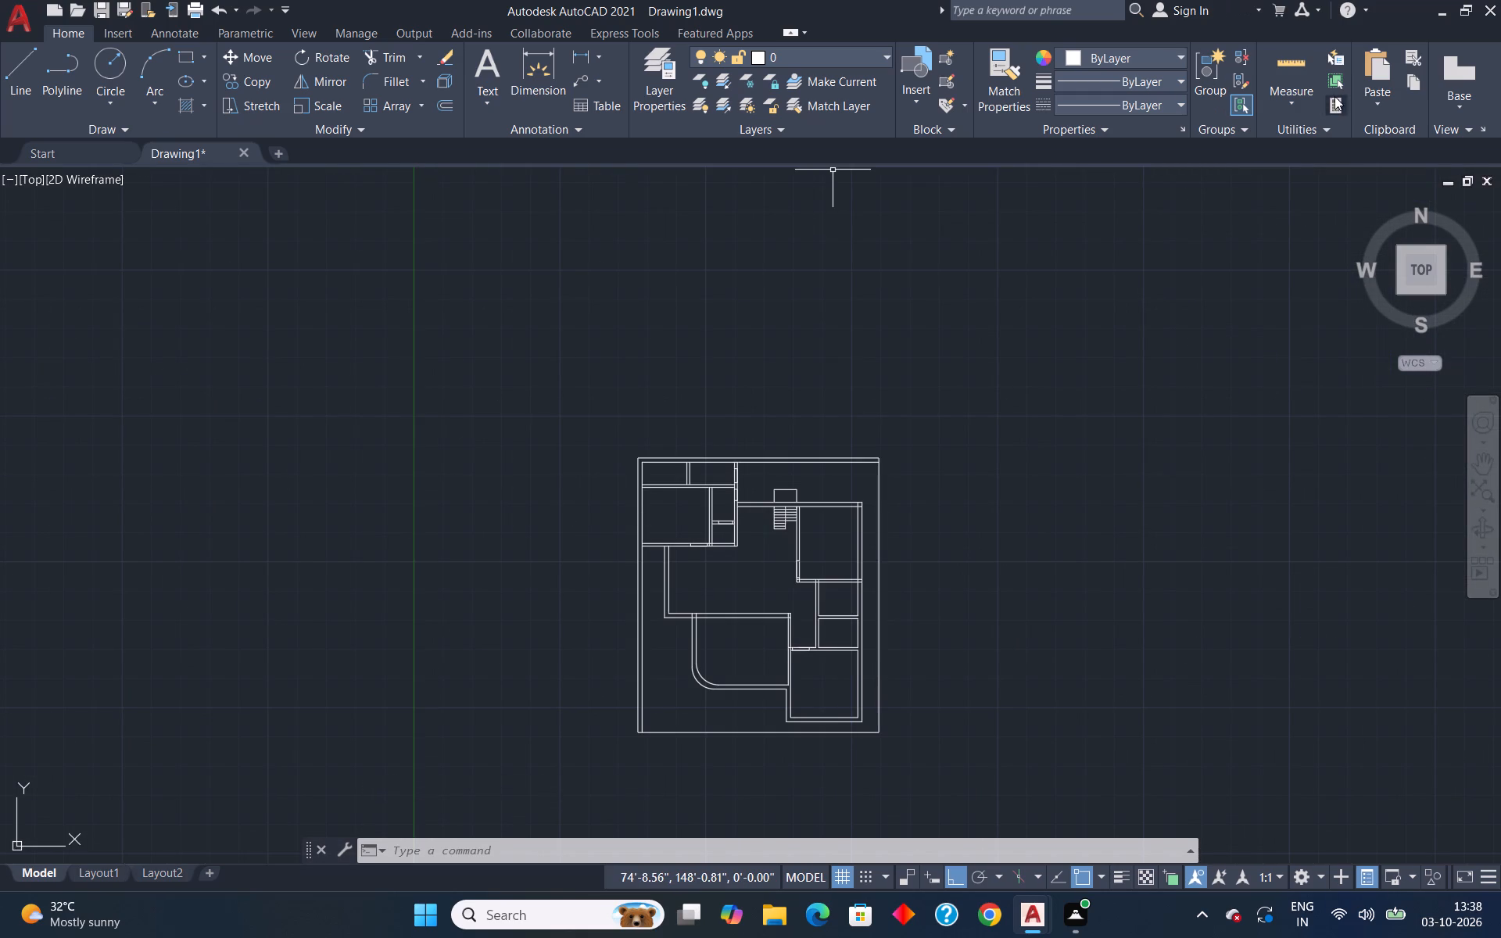
click(1288, 66)
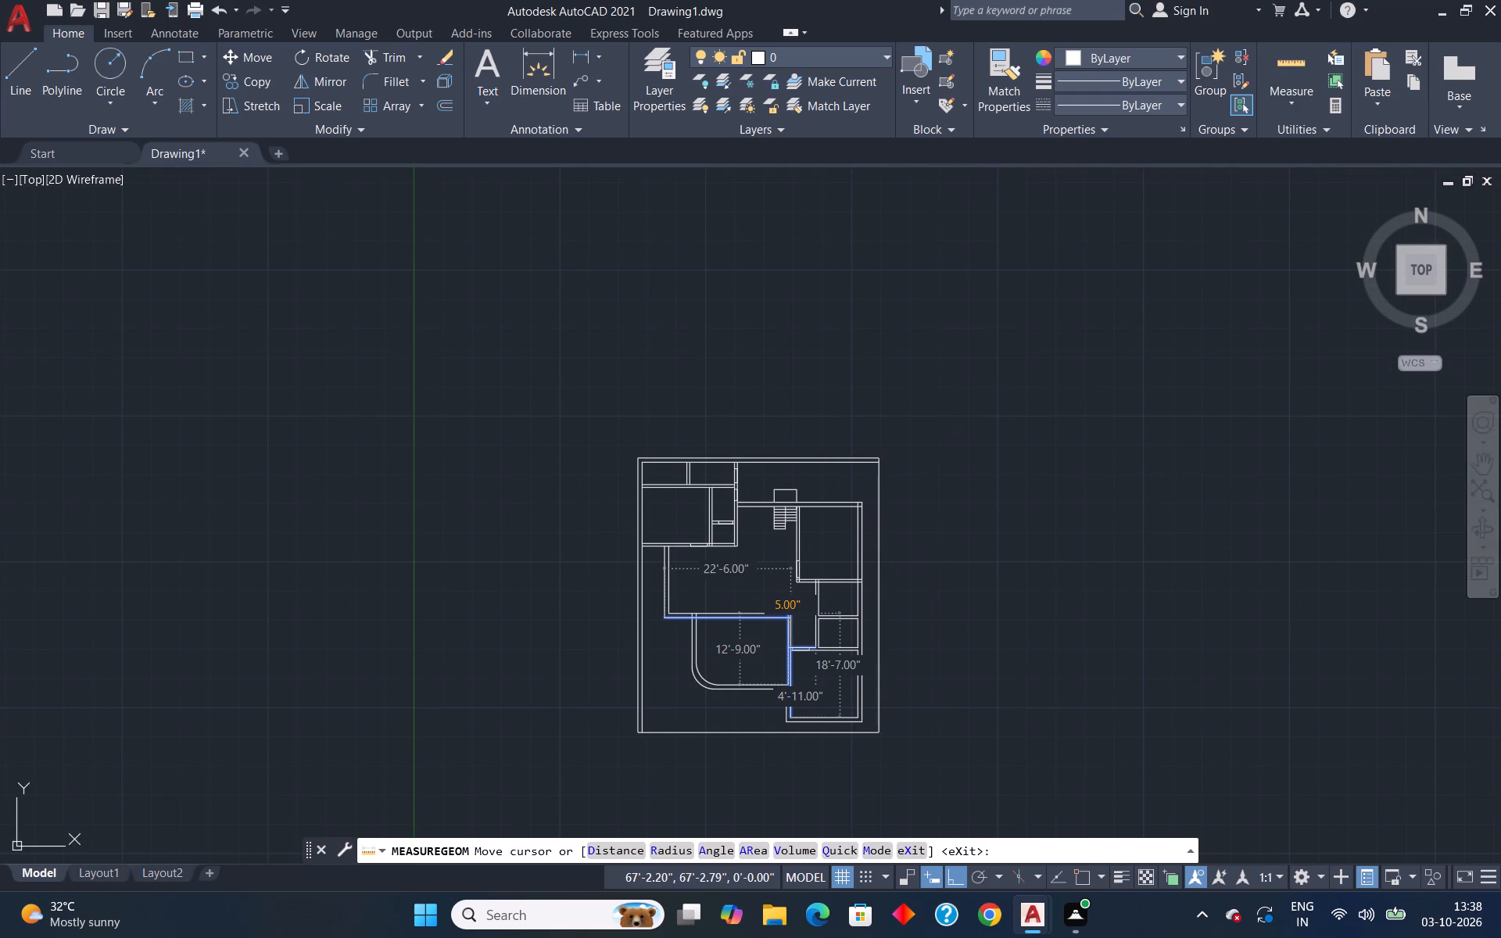
scroll(790, 623, up, 3)
scroll(657, 682, down, 1)
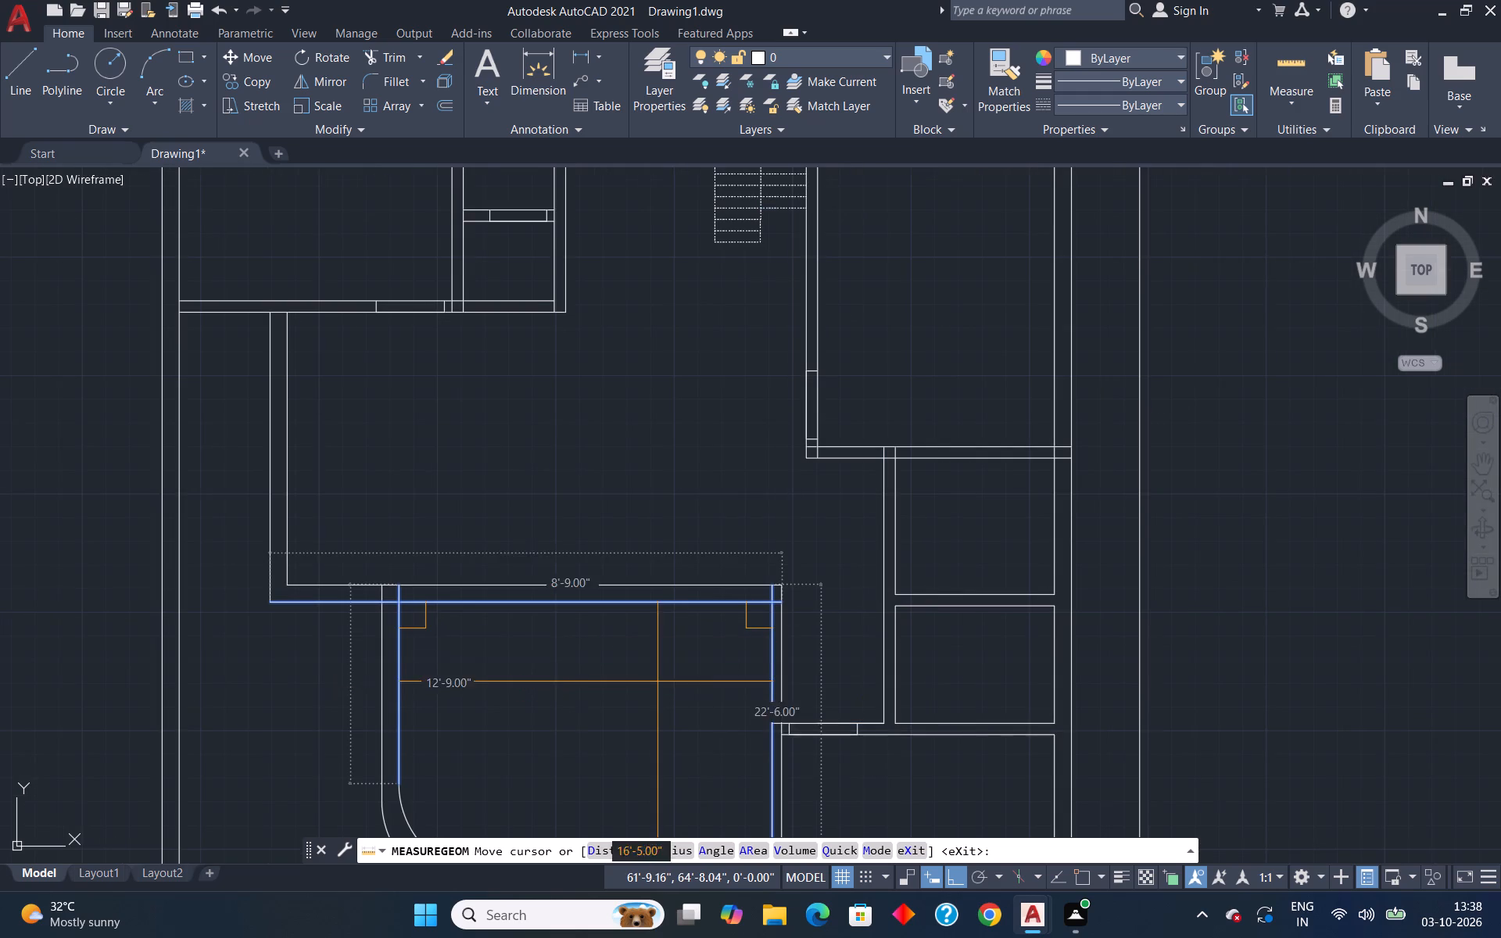
scroll(657, 682, down, 1)
key(Escape)
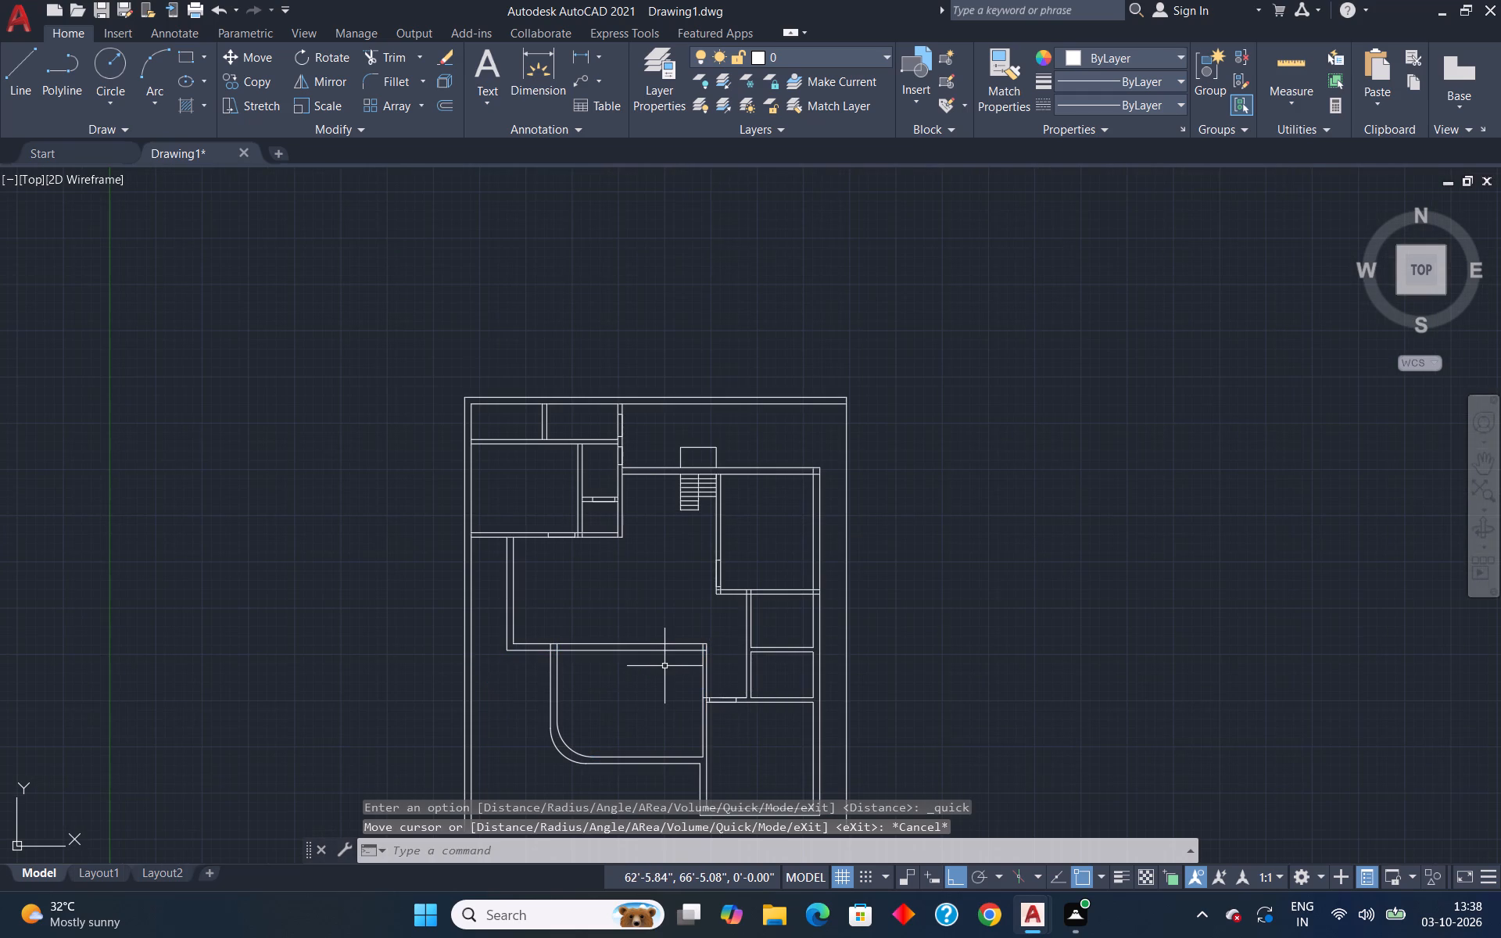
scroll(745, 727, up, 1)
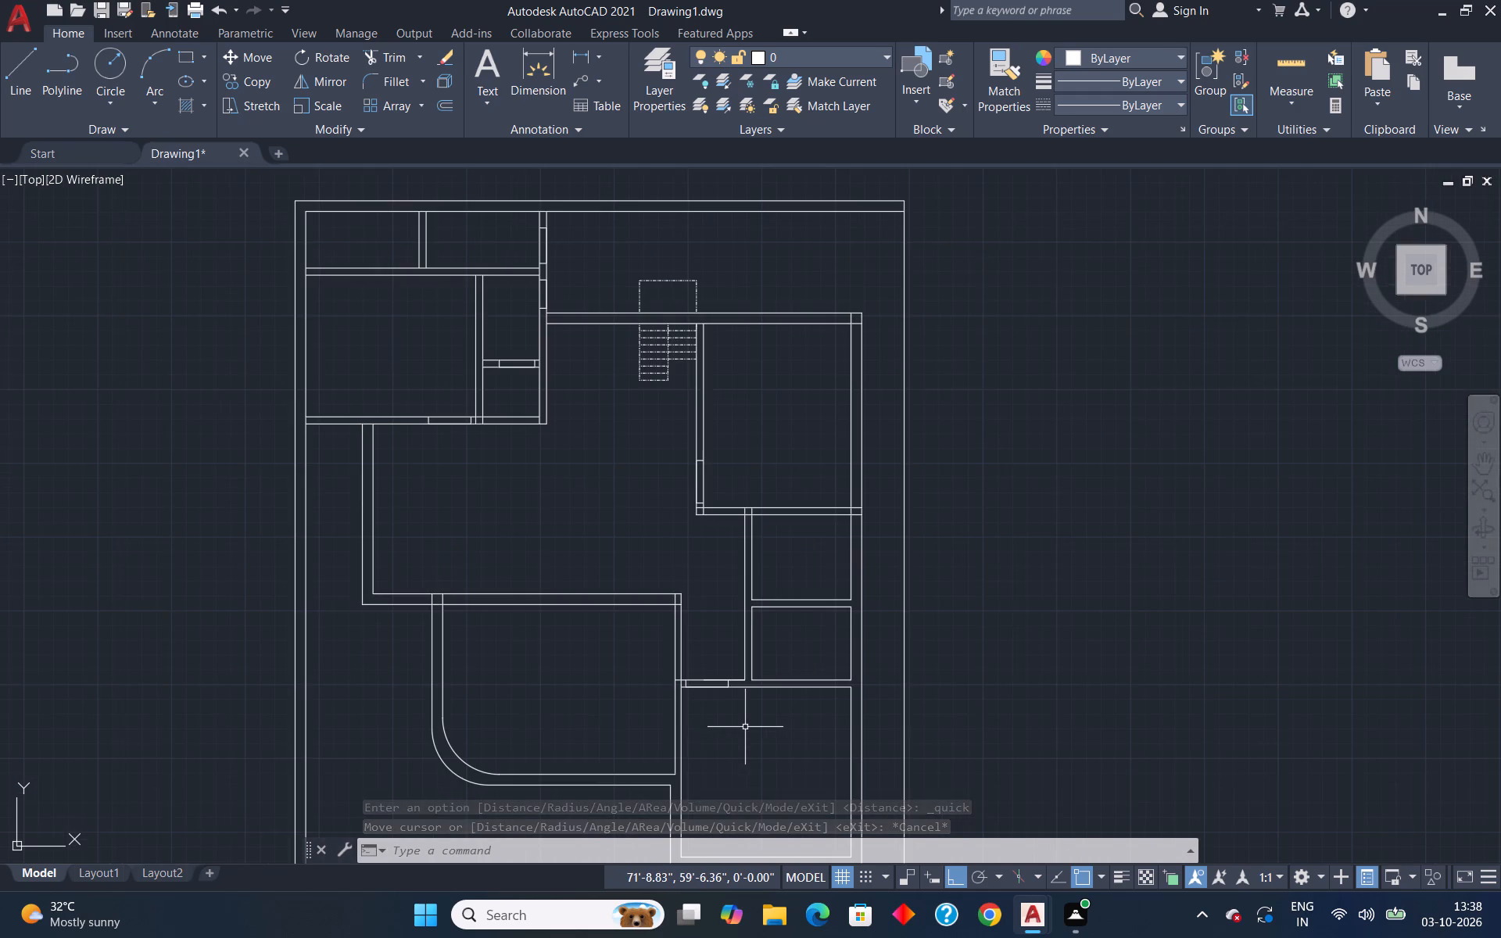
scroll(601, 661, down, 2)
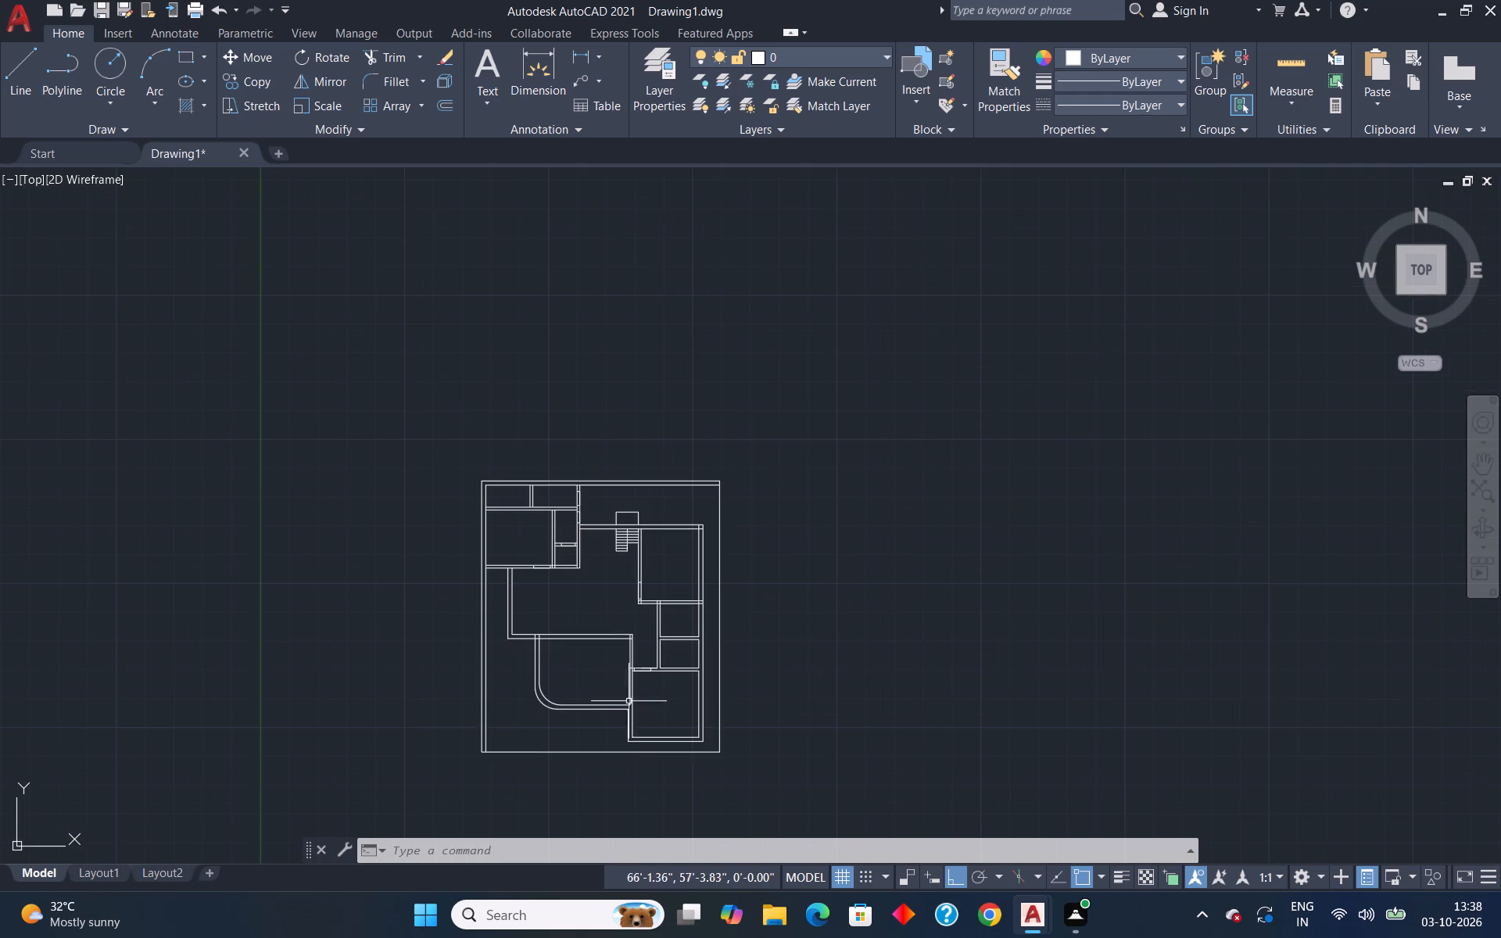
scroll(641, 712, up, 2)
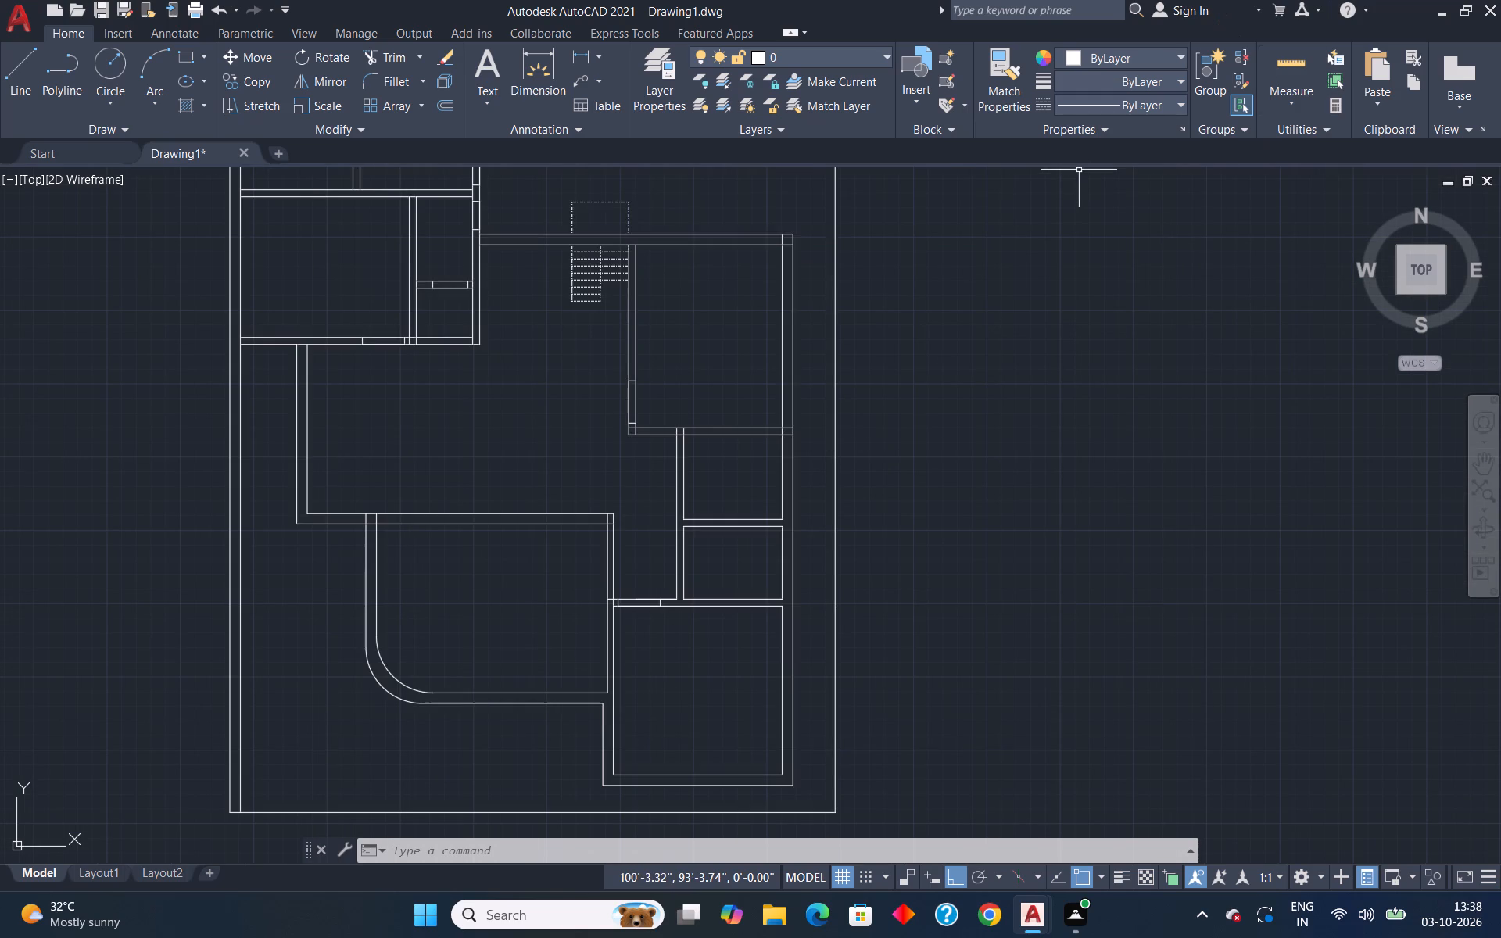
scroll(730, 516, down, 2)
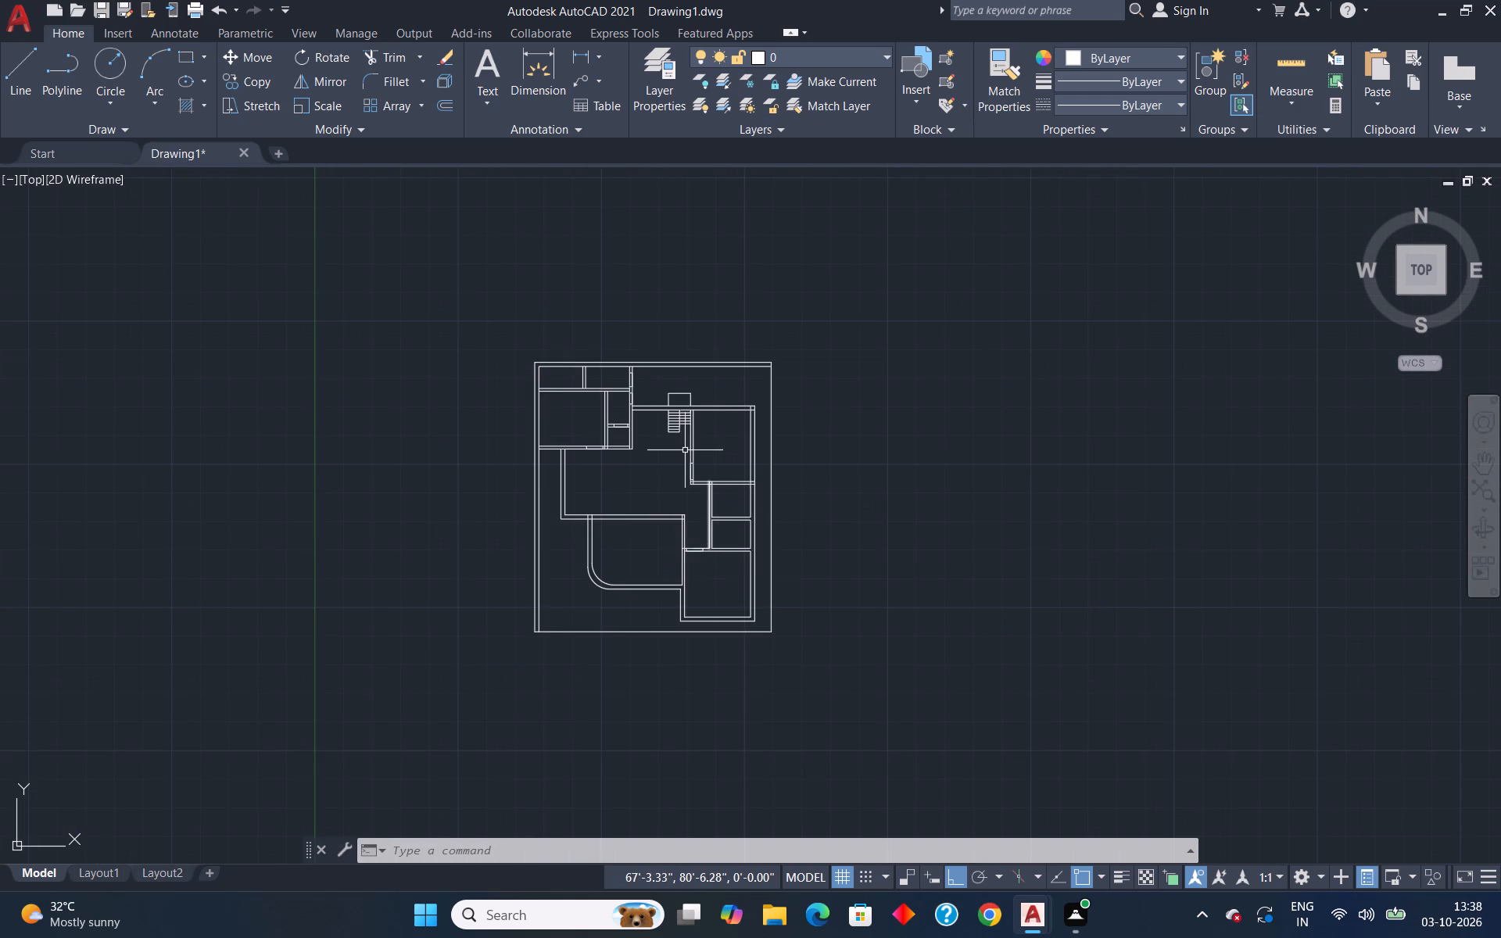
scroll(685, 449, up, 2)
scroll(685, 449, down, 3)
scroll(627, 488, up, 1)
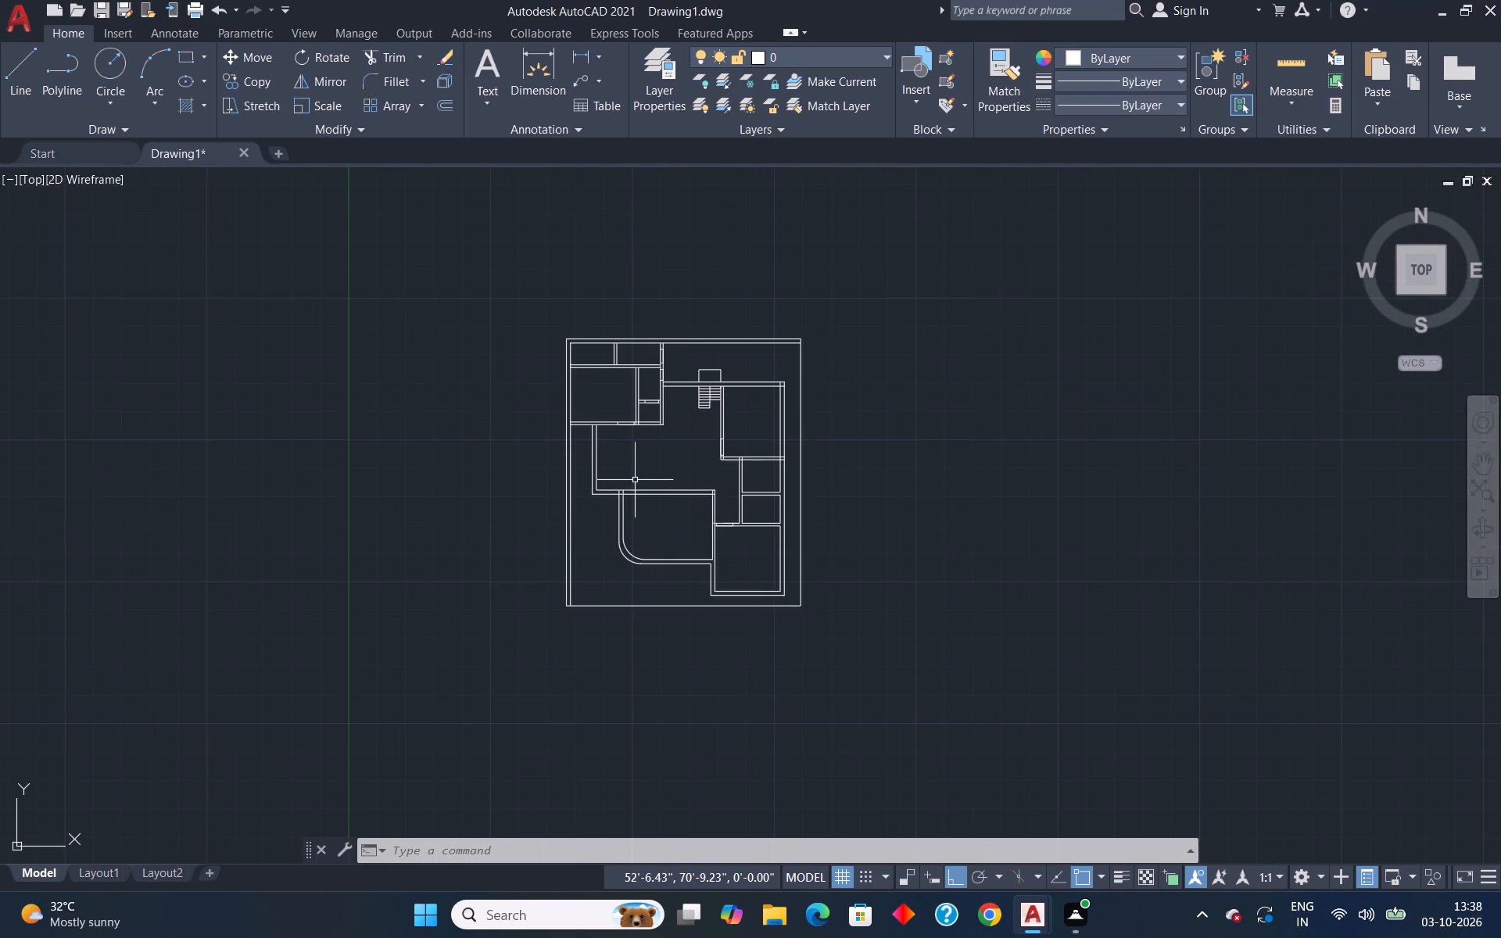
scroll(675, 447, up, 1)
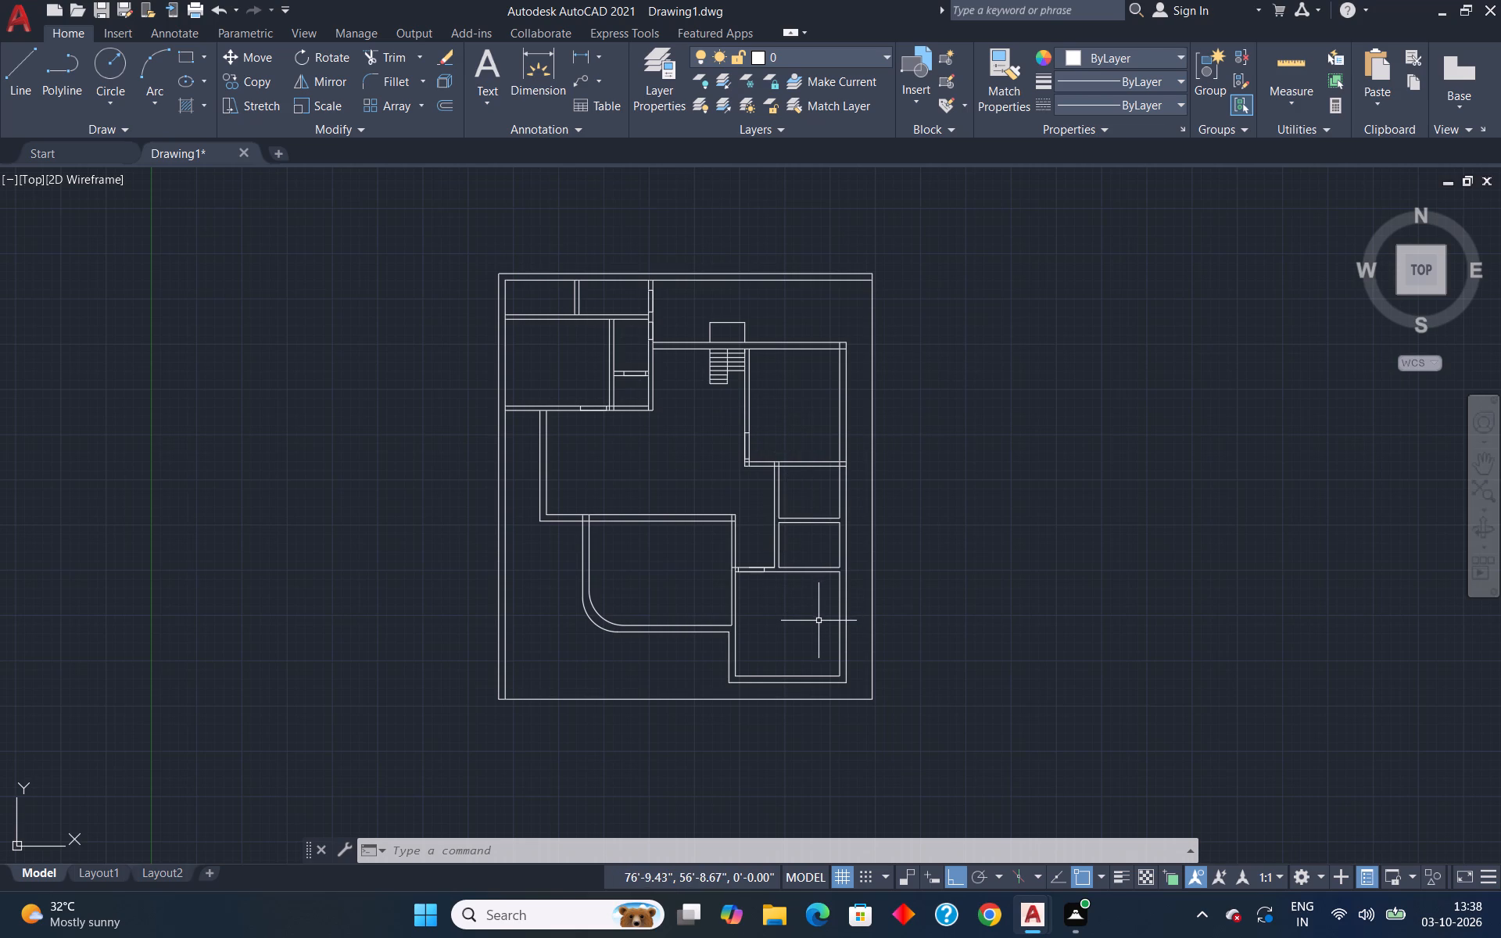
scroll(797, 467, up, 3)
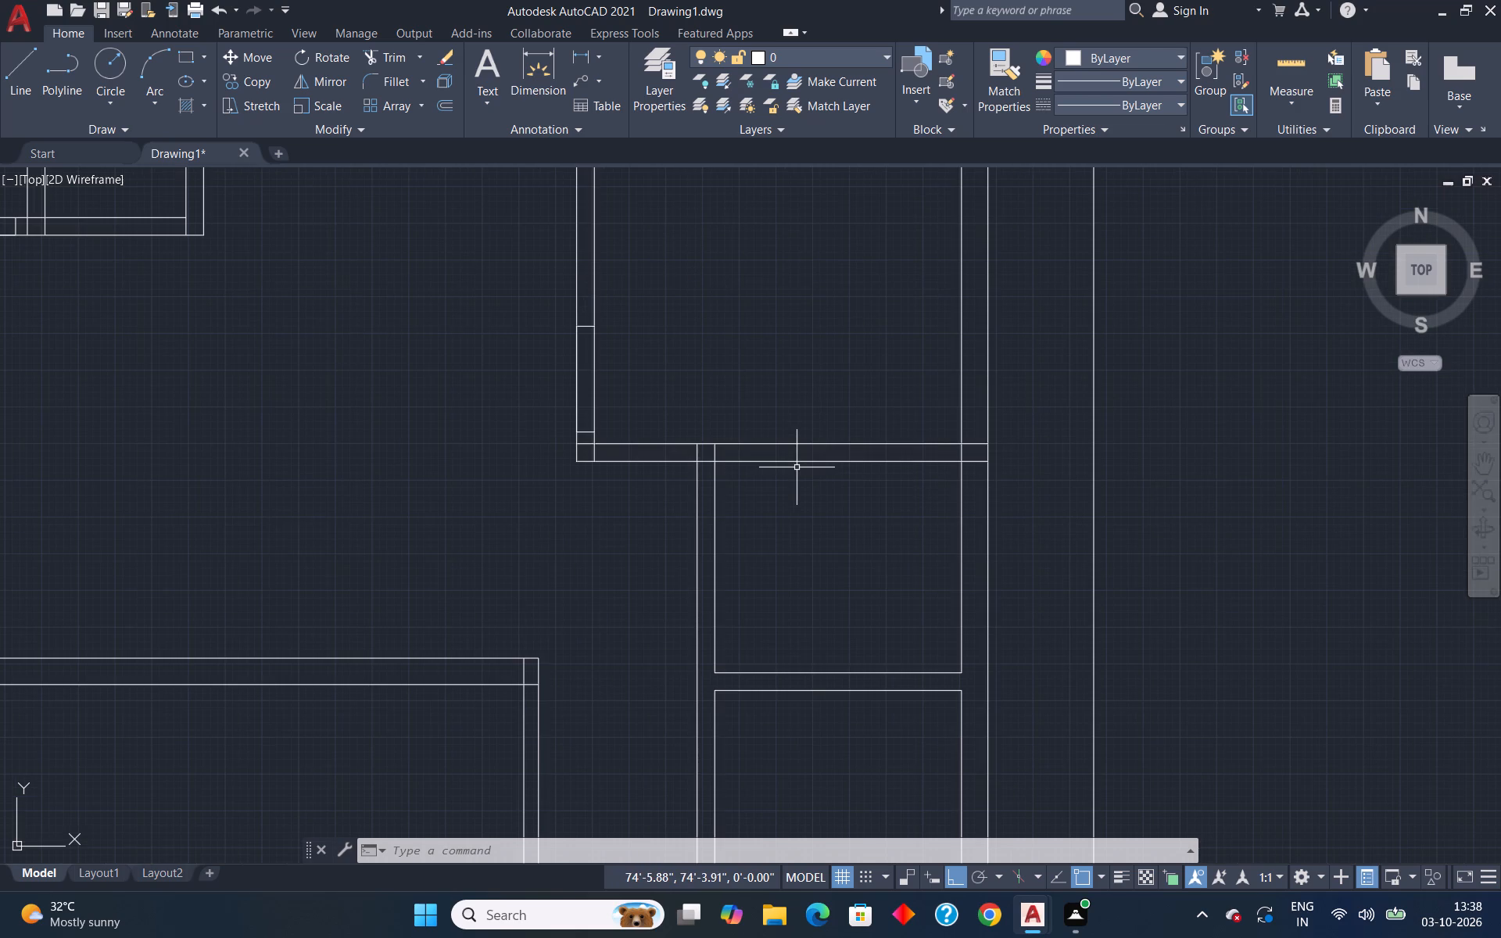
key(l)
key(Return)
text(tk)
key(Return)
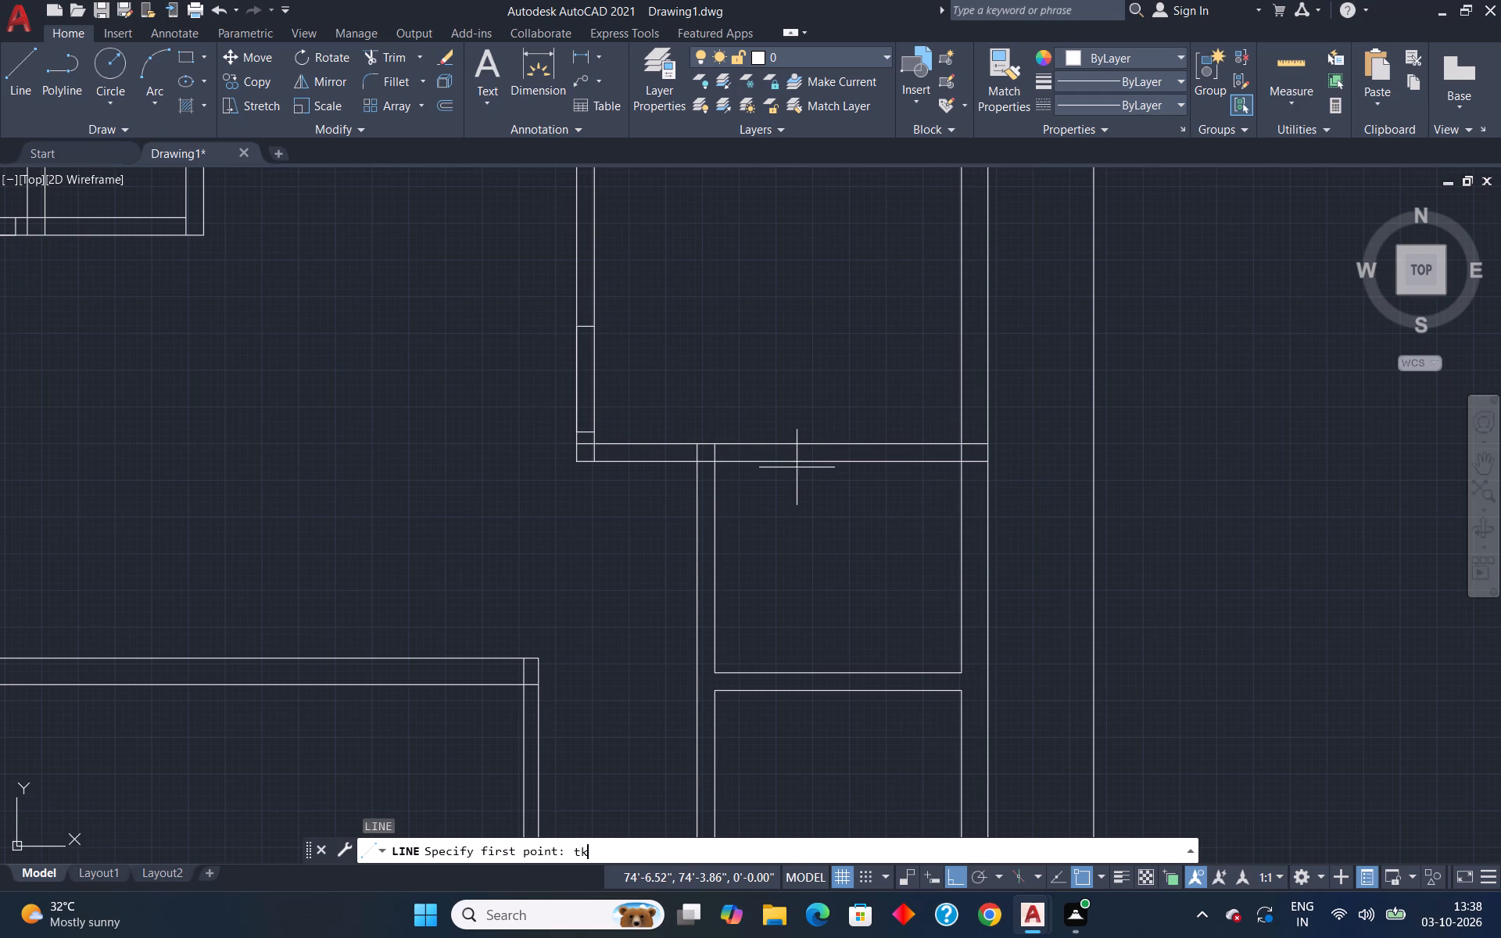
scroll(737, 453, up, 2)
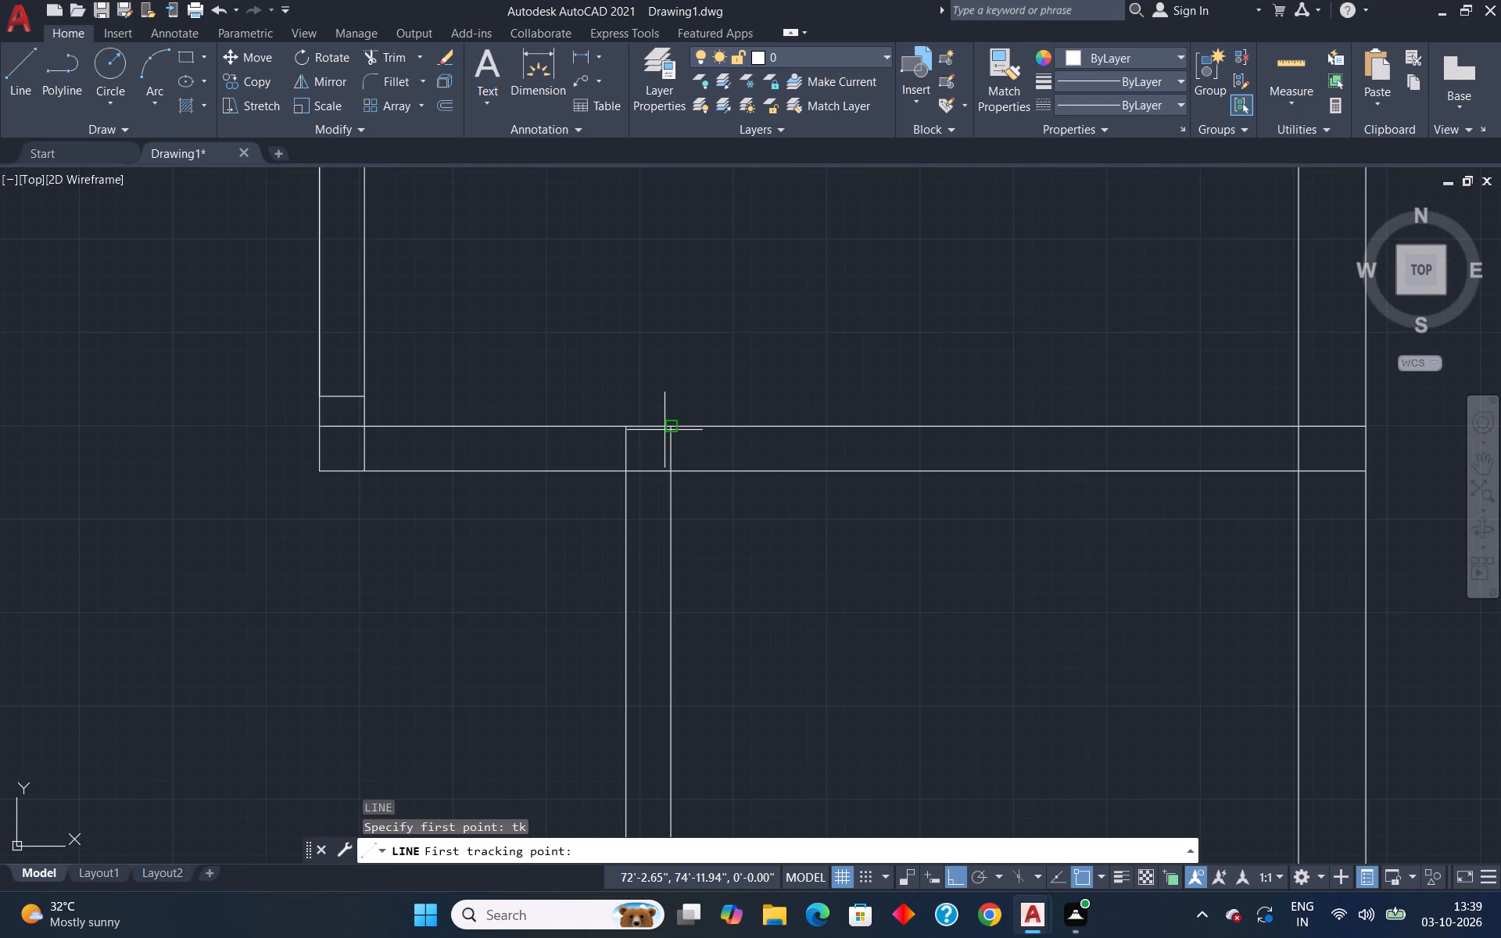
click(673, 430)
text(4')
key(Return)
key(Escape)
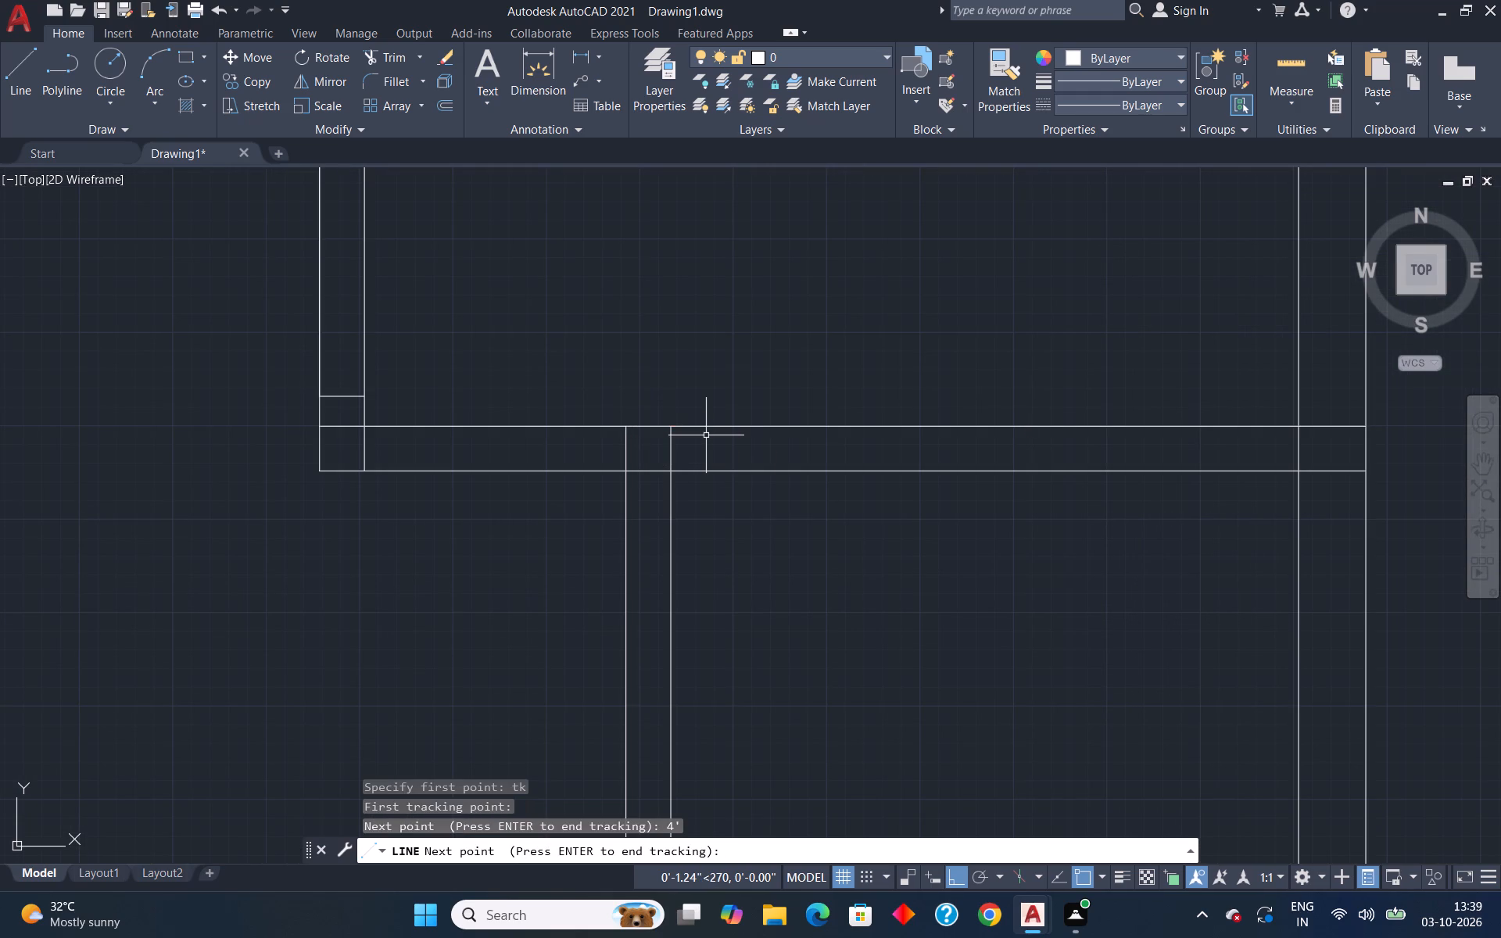
Draw a 2'6" wide opening in the partition above the upper small east room, starting 4" from that room's west partition.
key(l)
key(Return)
text(tk)
key(Return)
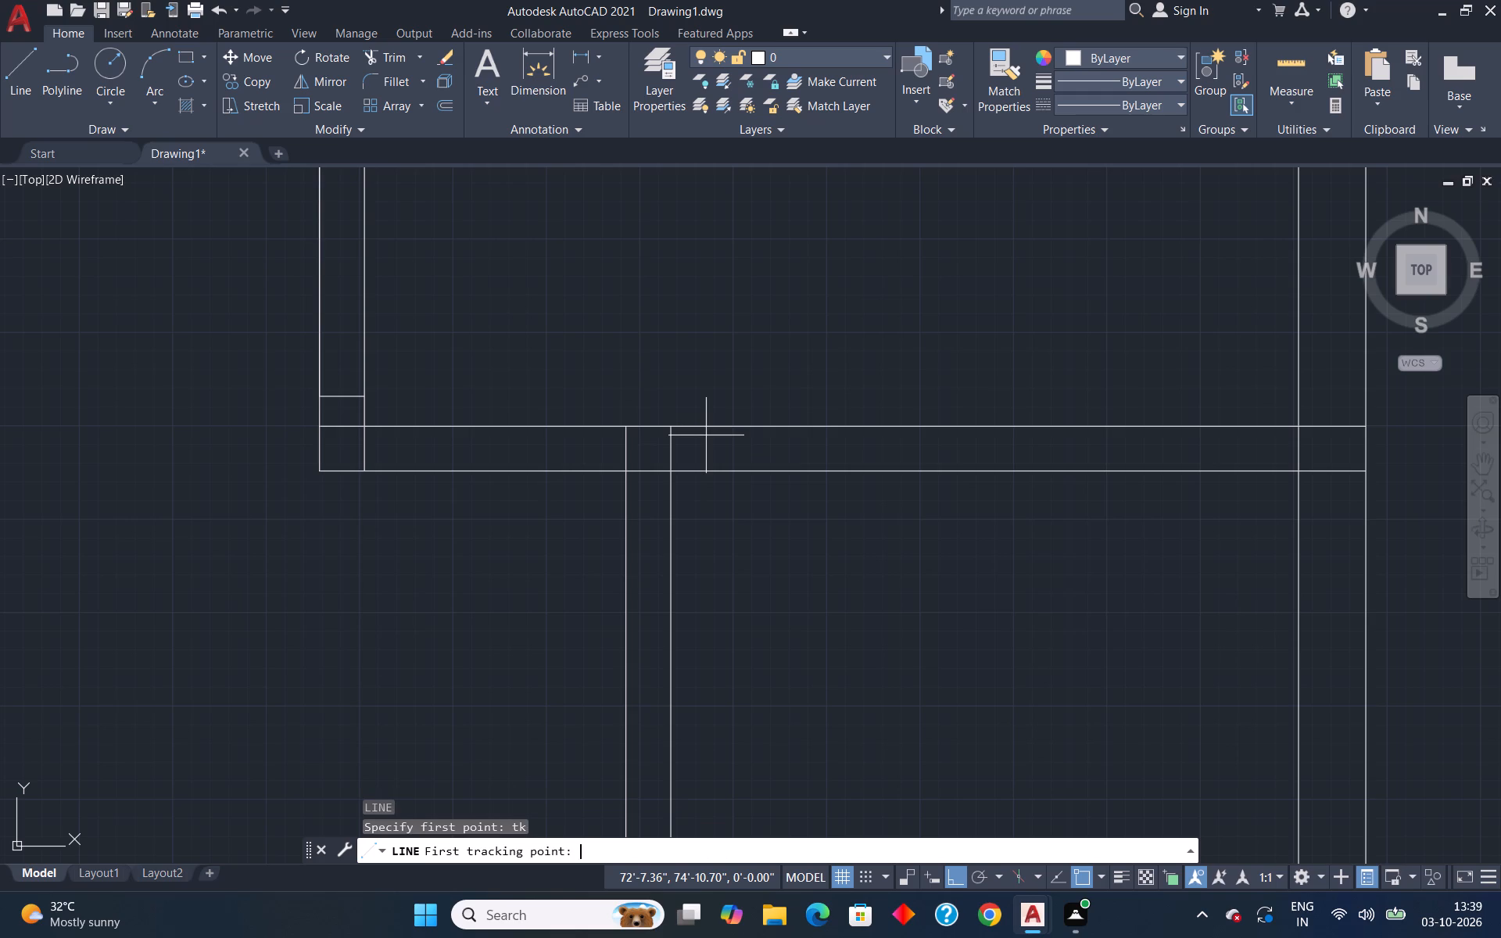
text(4")
key(BackSpace)
key(BackSpace)
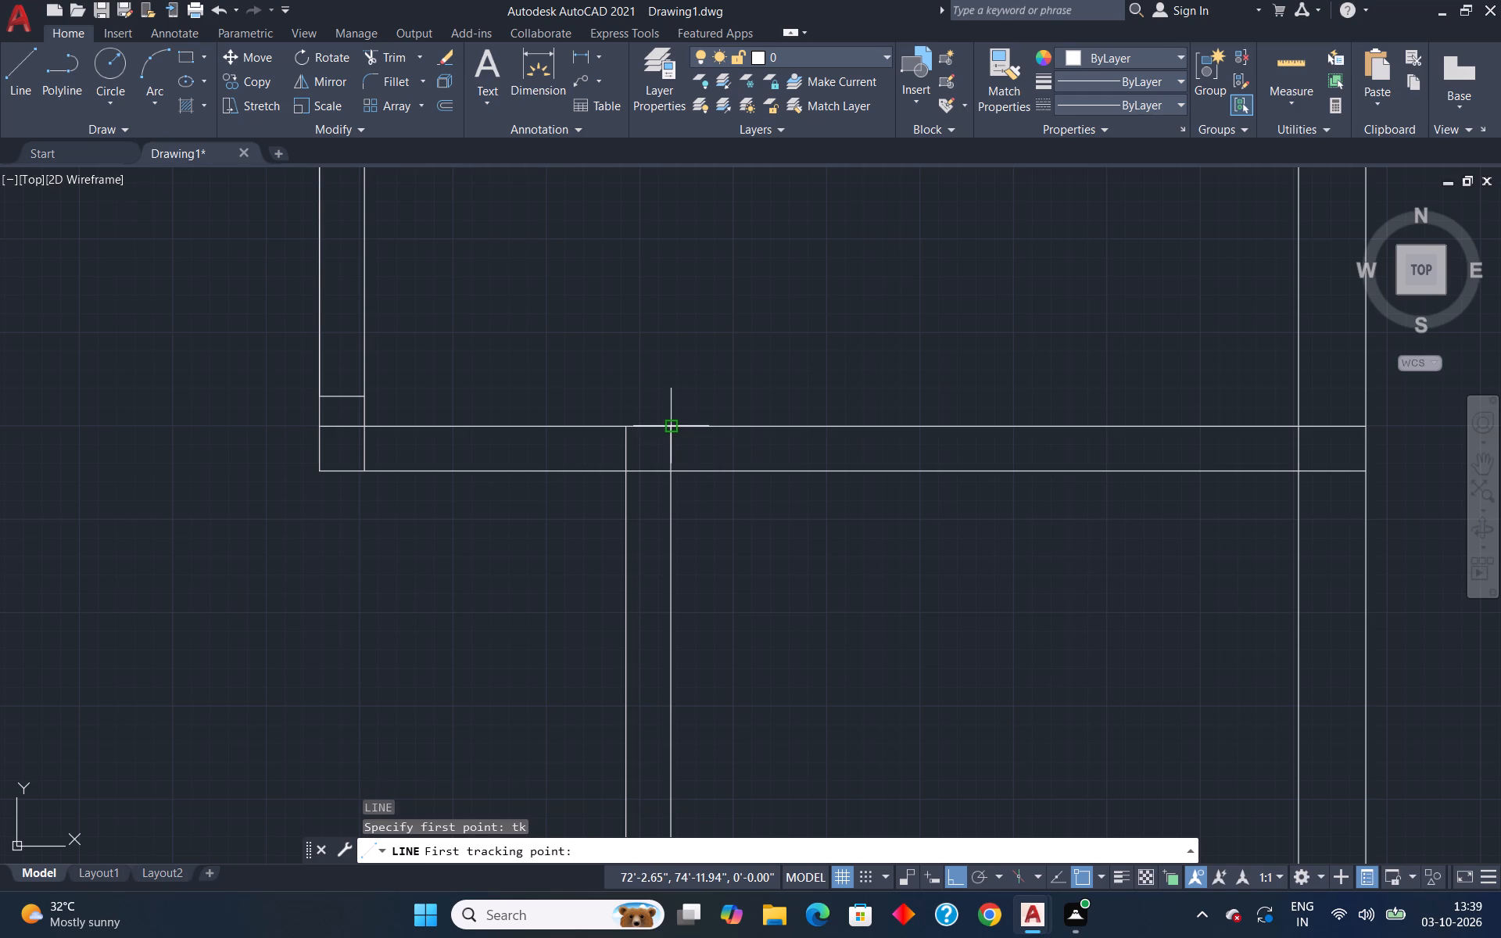
click(667, 425)
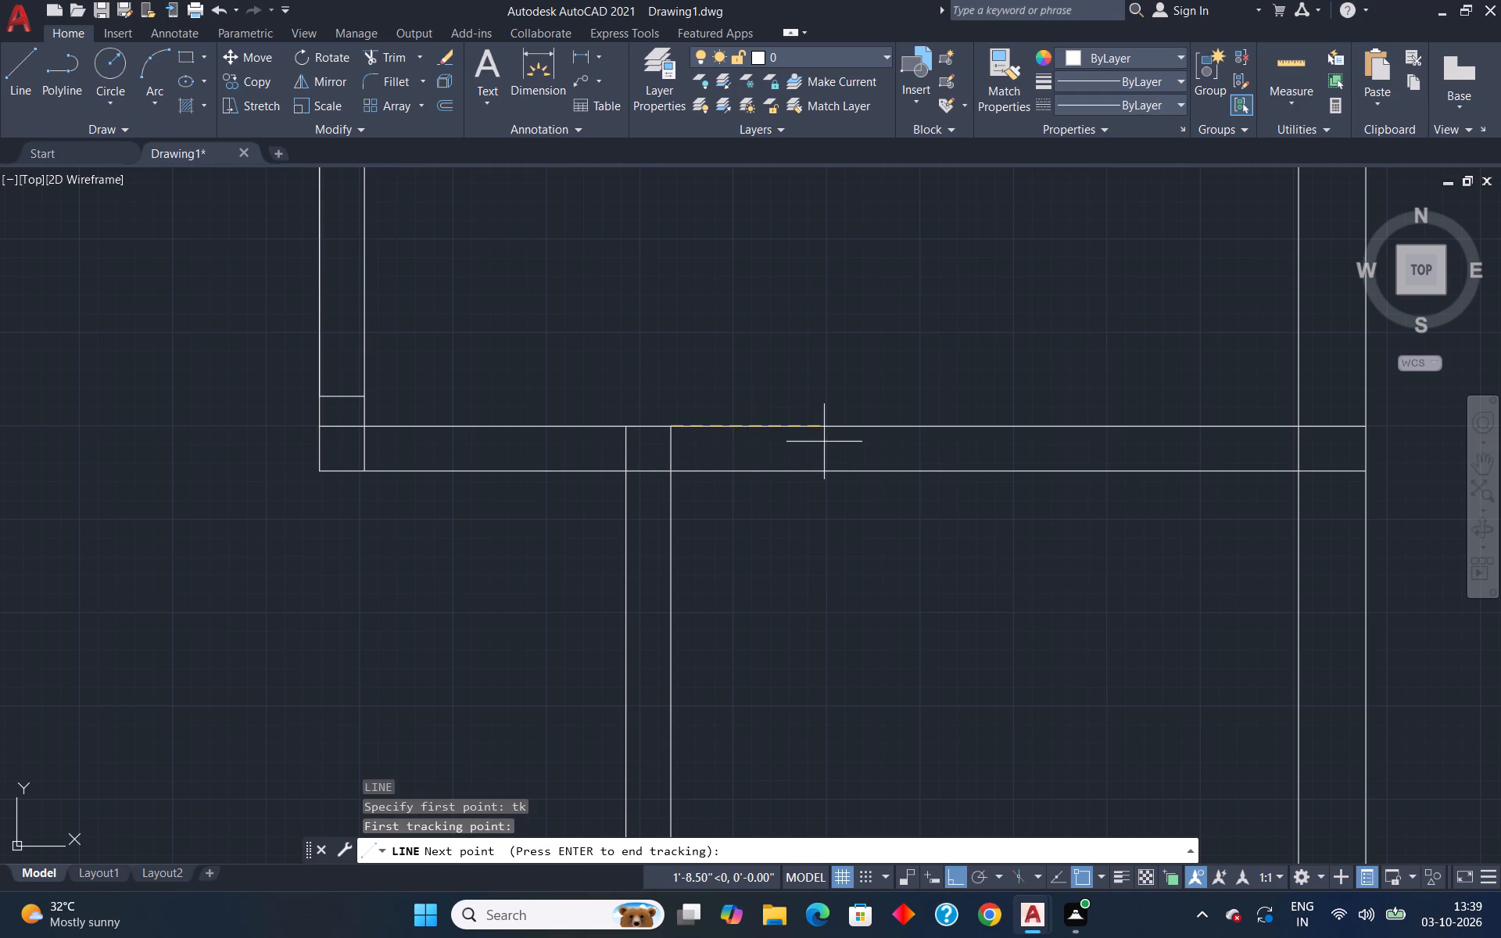
text(4")
key(Return)
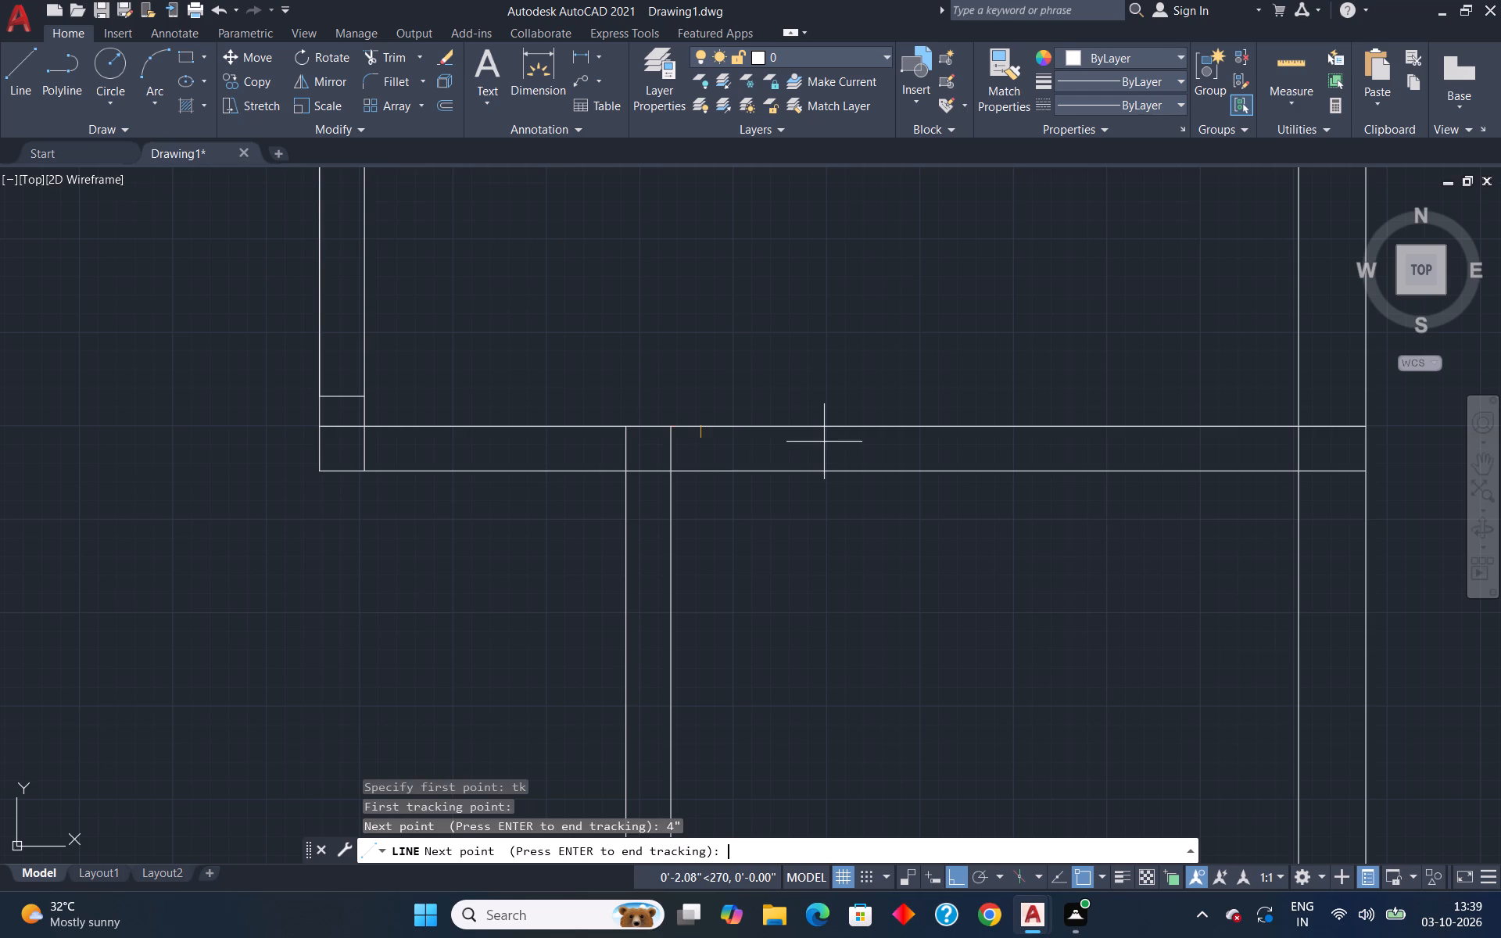
key(Return)
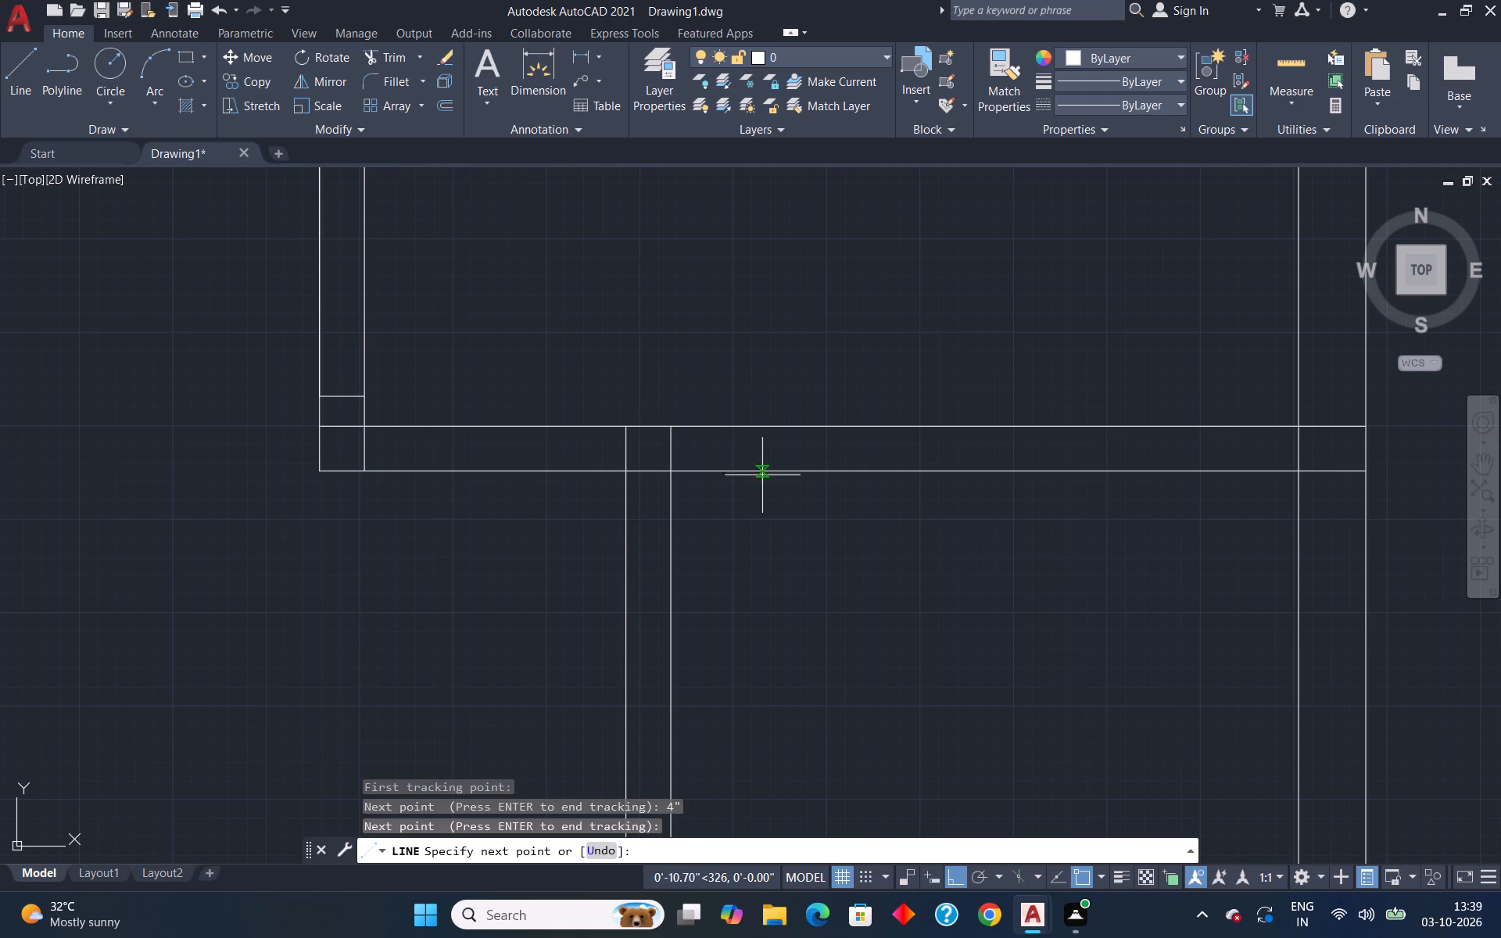
click(697, 472)
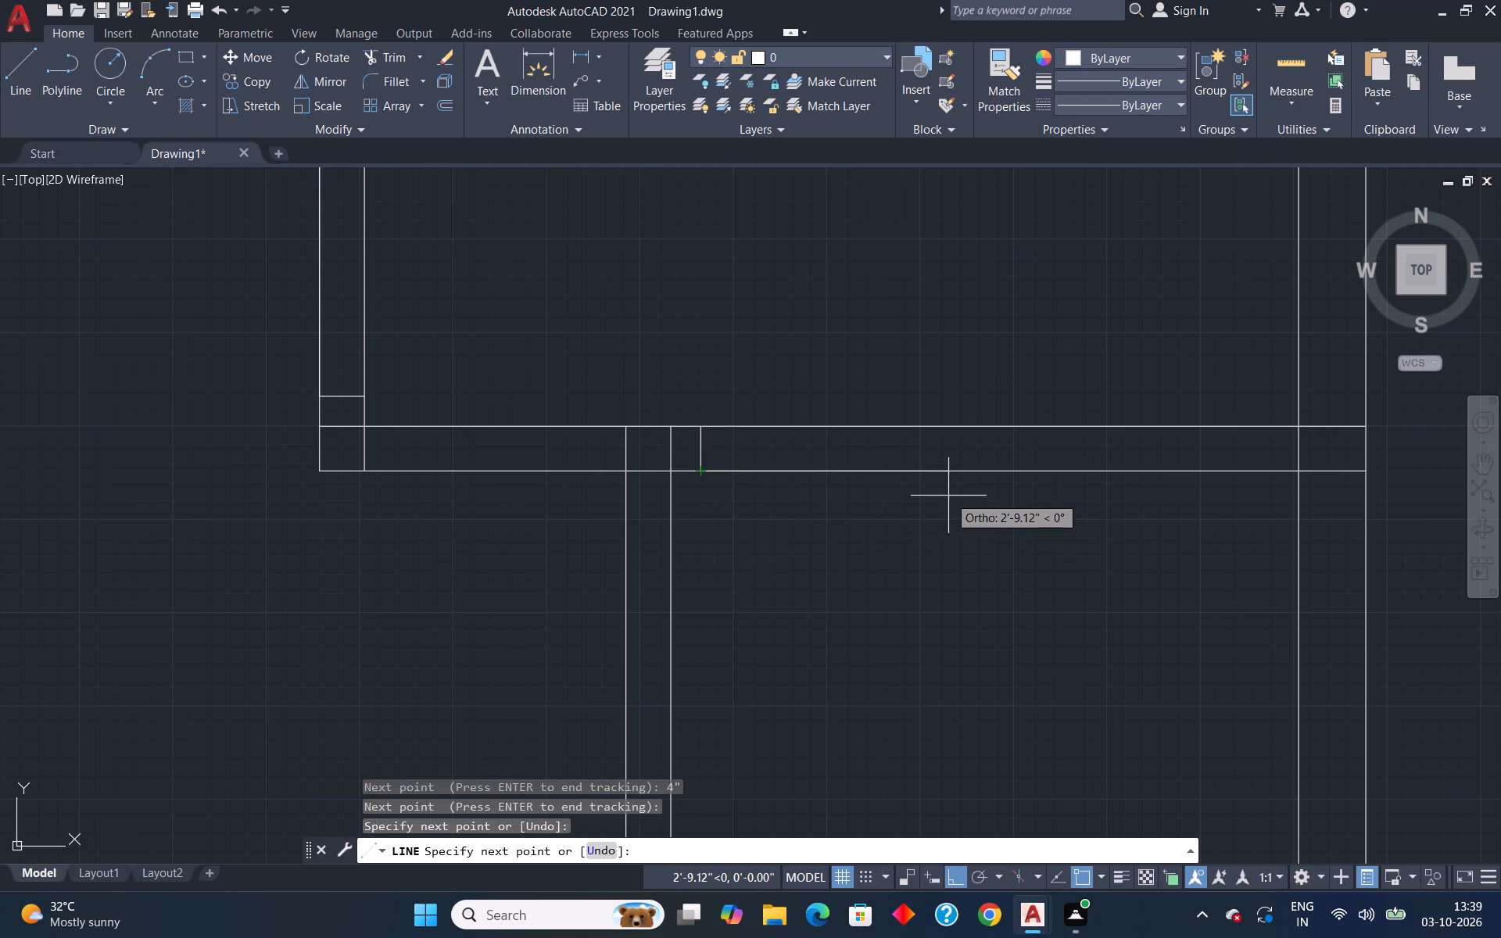
text(2'6")
key(Return)
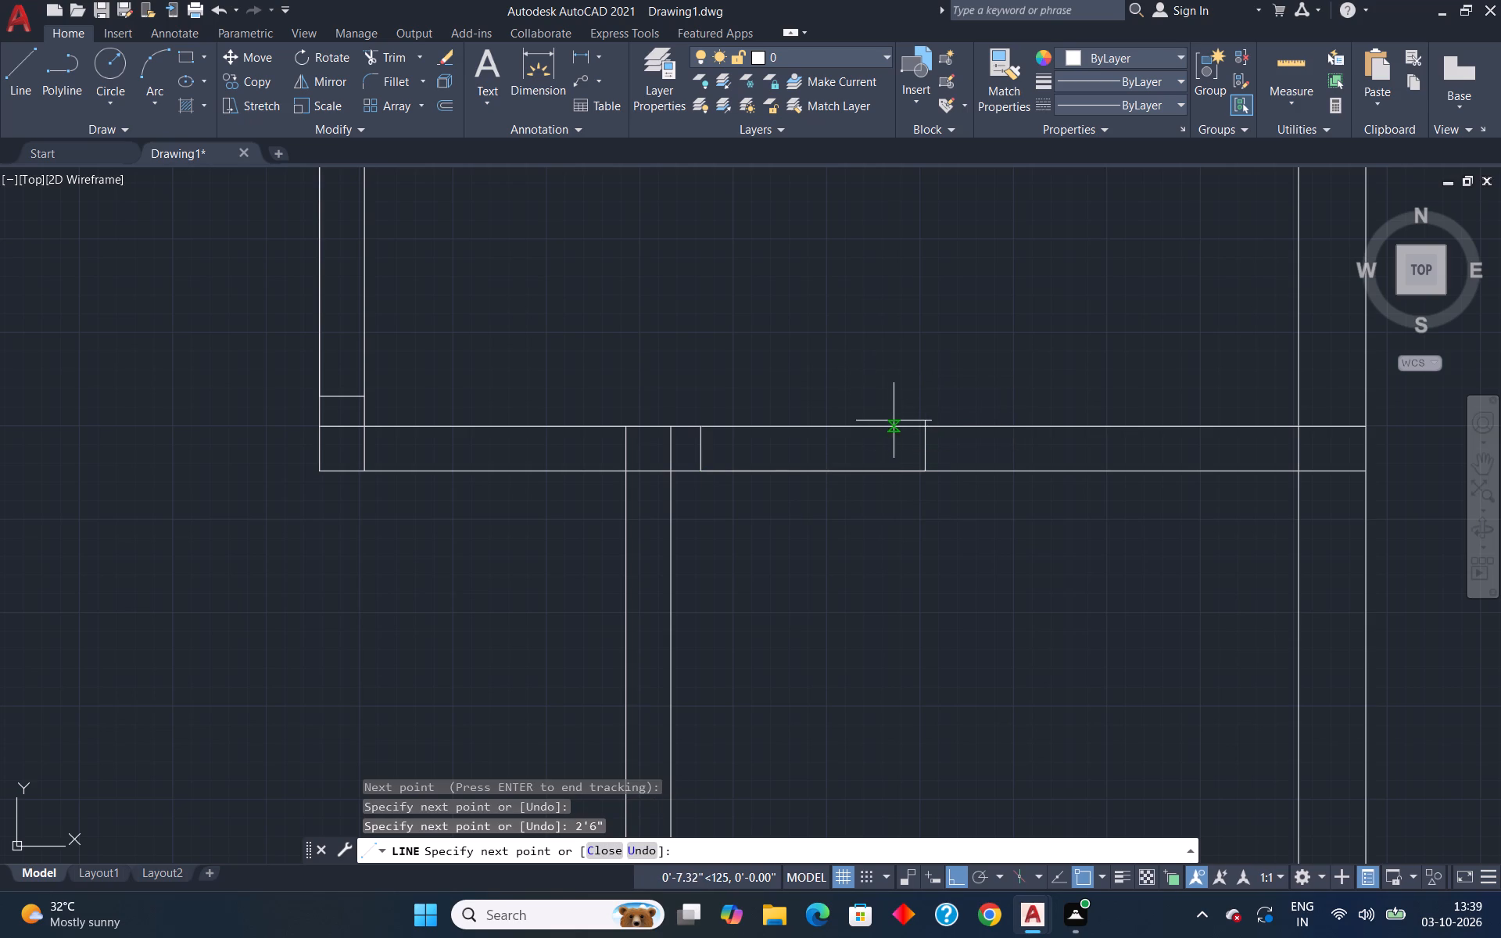
click(922, 424)
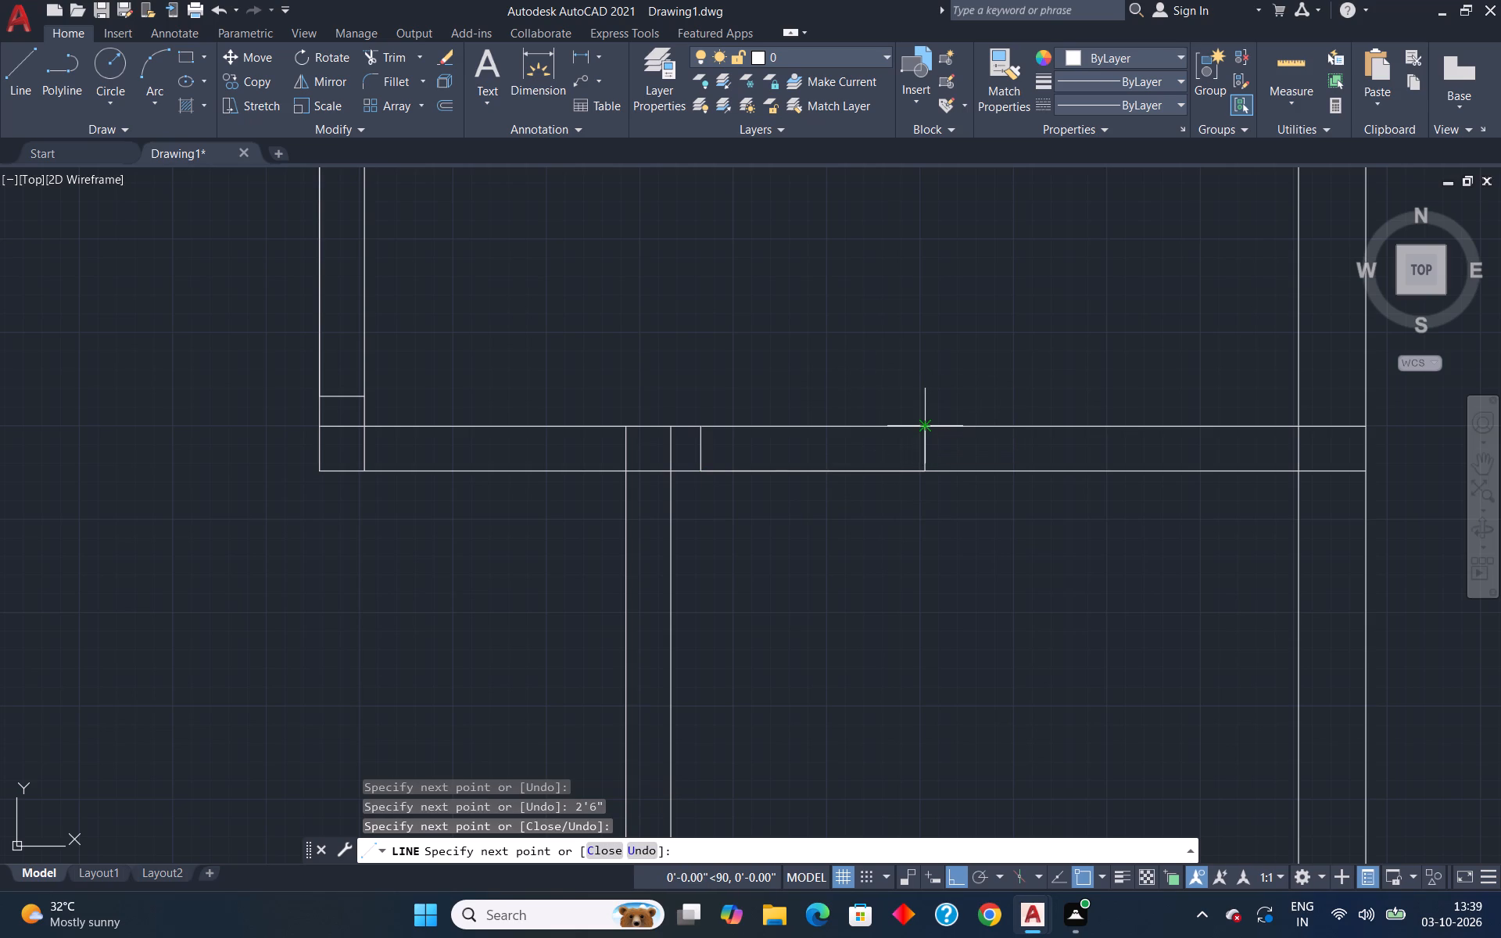
key(Escape)
Draw a 2'6" wide opening in the west partition of the lower small east room, starting 4" above that room's bottom partition.
scroll(930, 445, down, 4)
scroll(912, 573, up, 1)
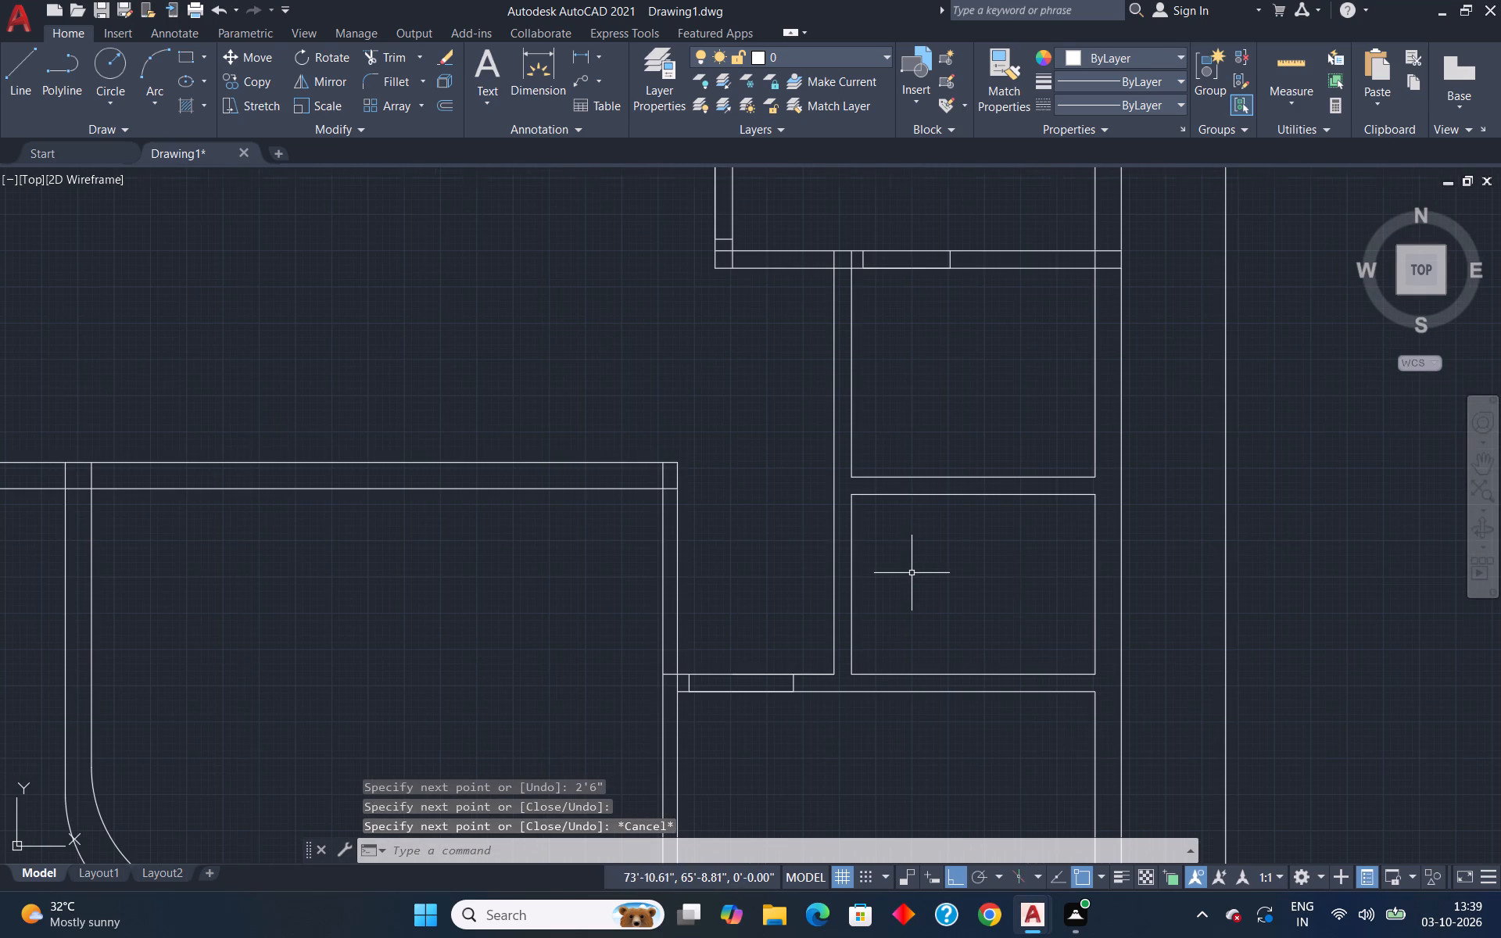
scroll(912, 573, up, 1)
key(l)
key(Return)
text(tk)
key(Return)
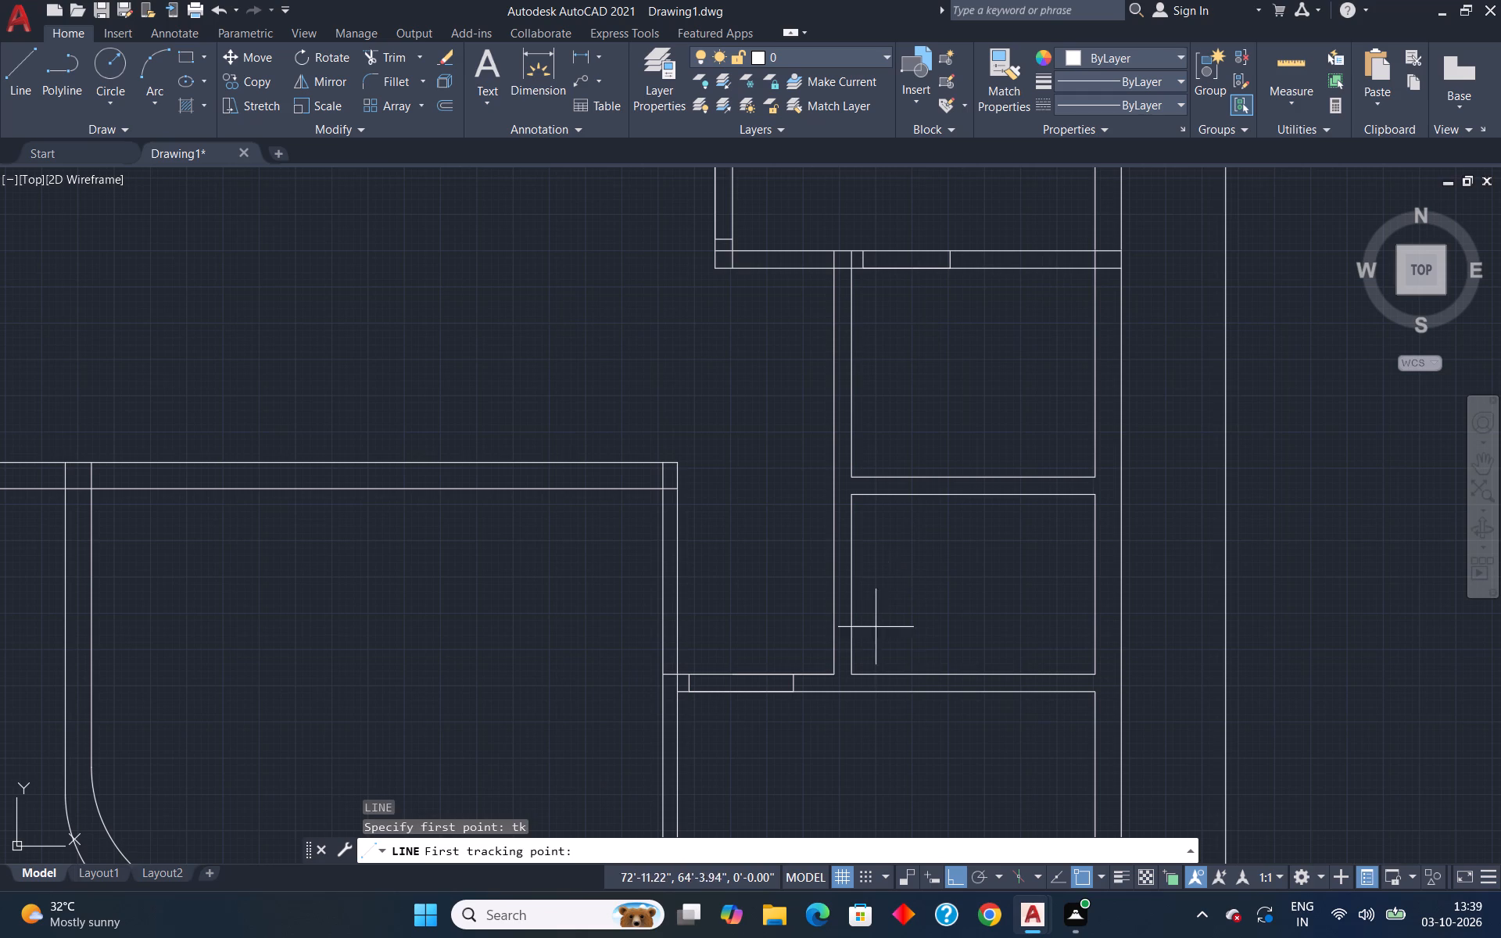
click(853, 669)
key(4)
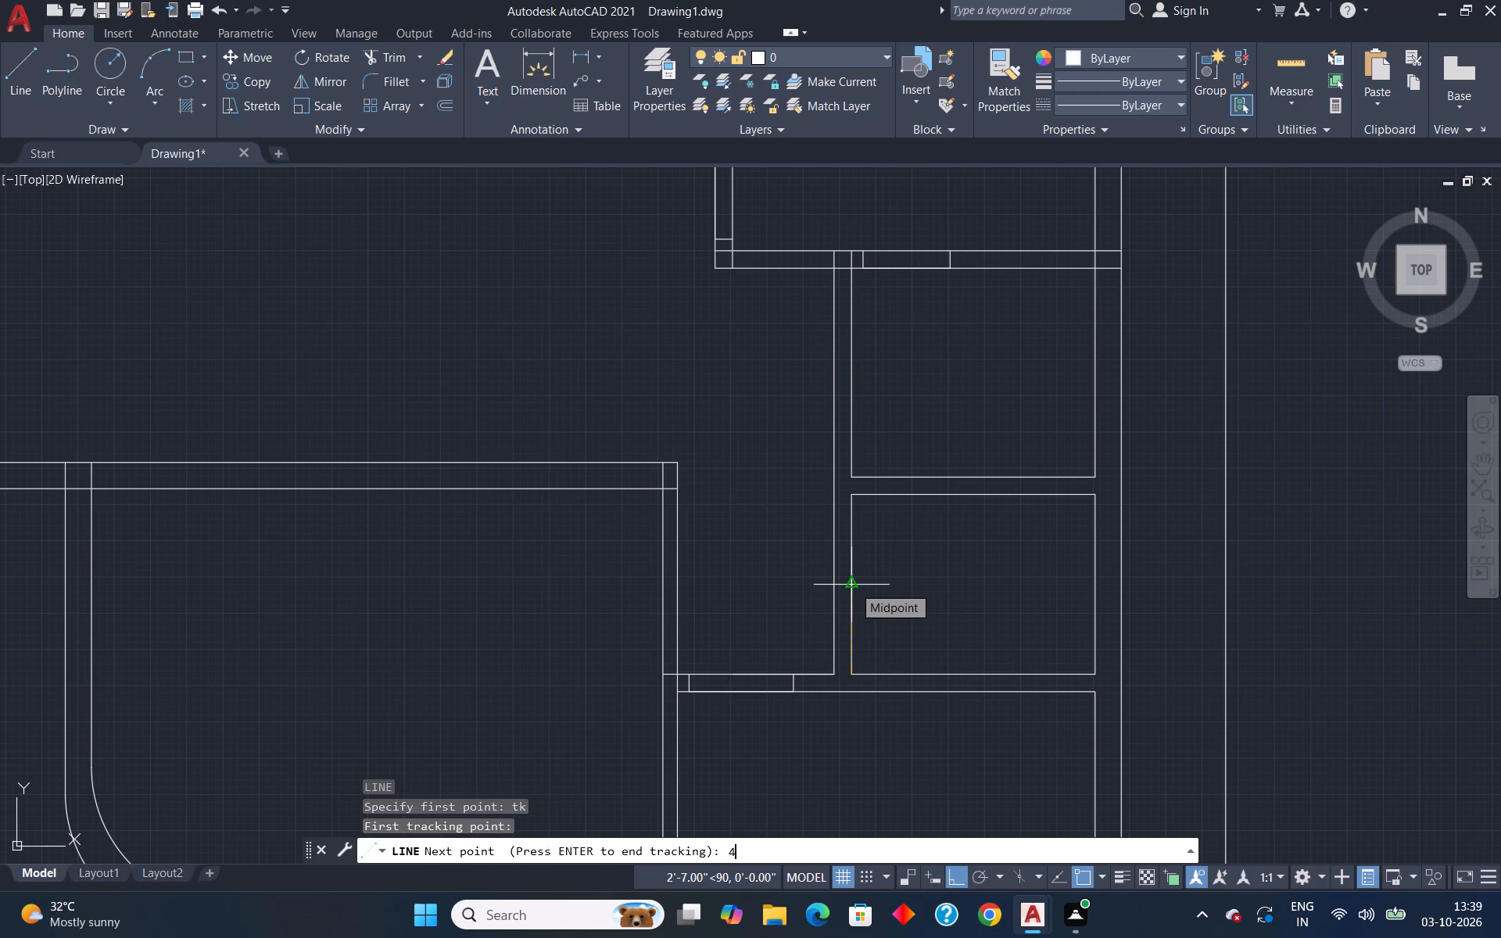
key(shift+quotedbl)
key(Return)
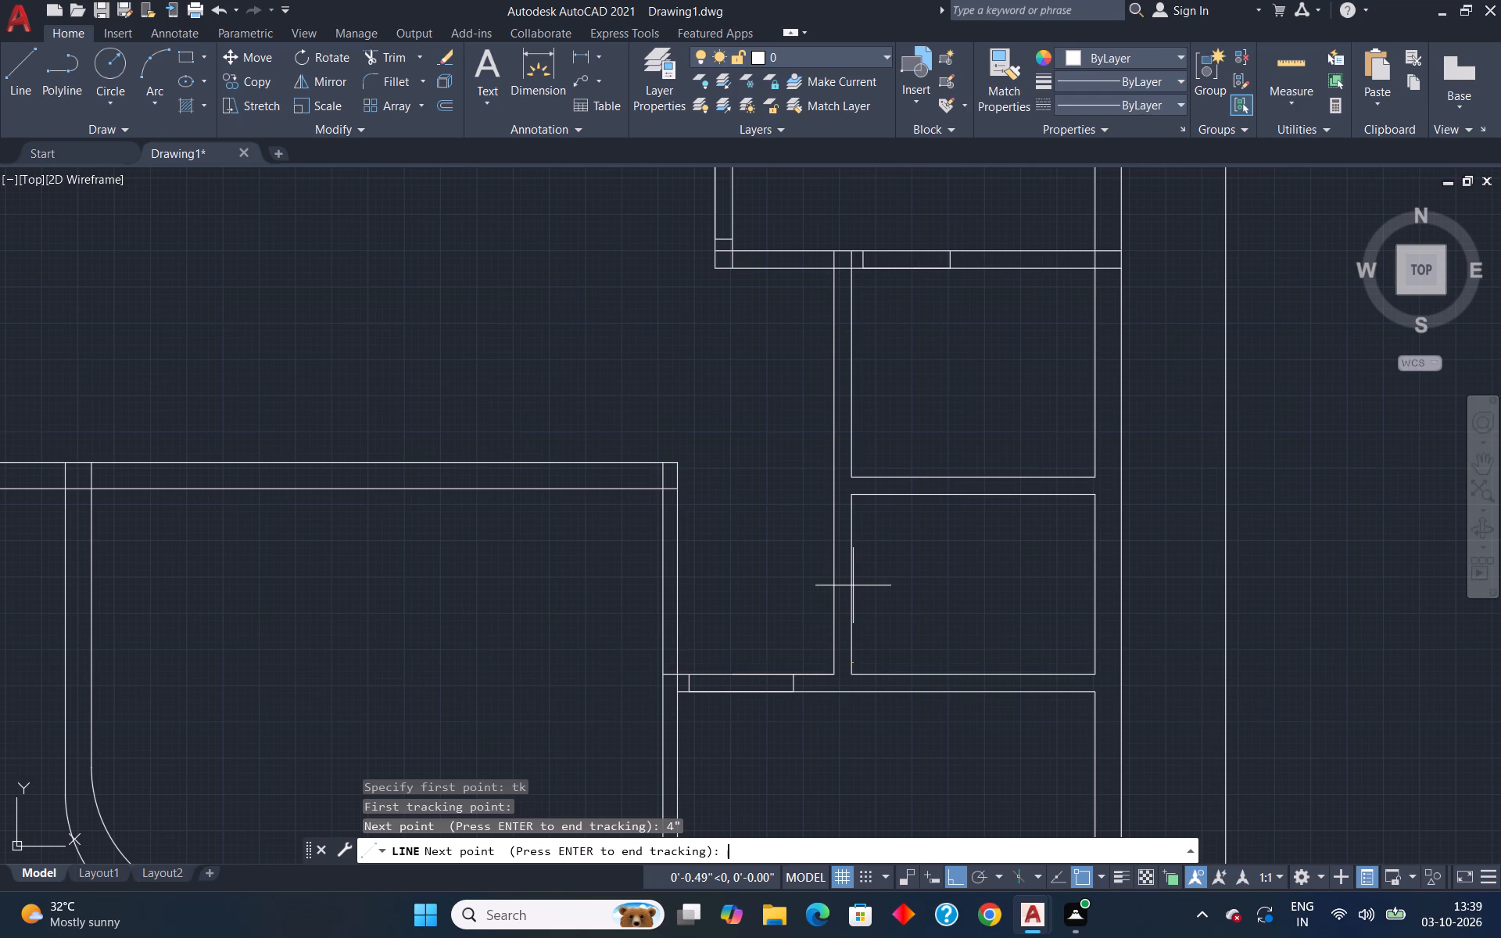
key(Return)
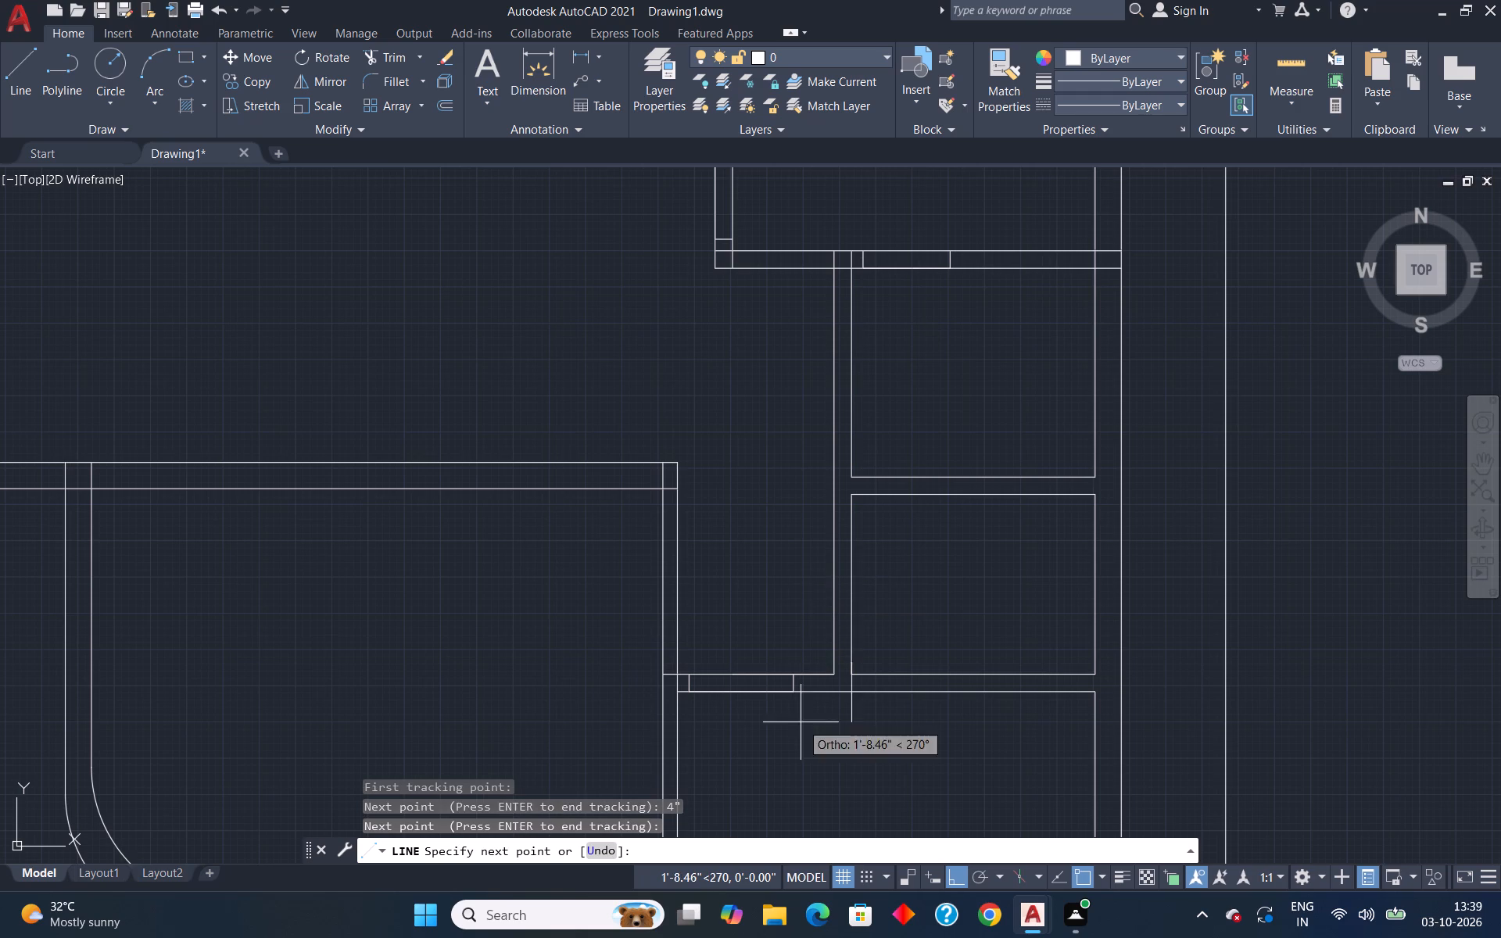
click(836, 663)
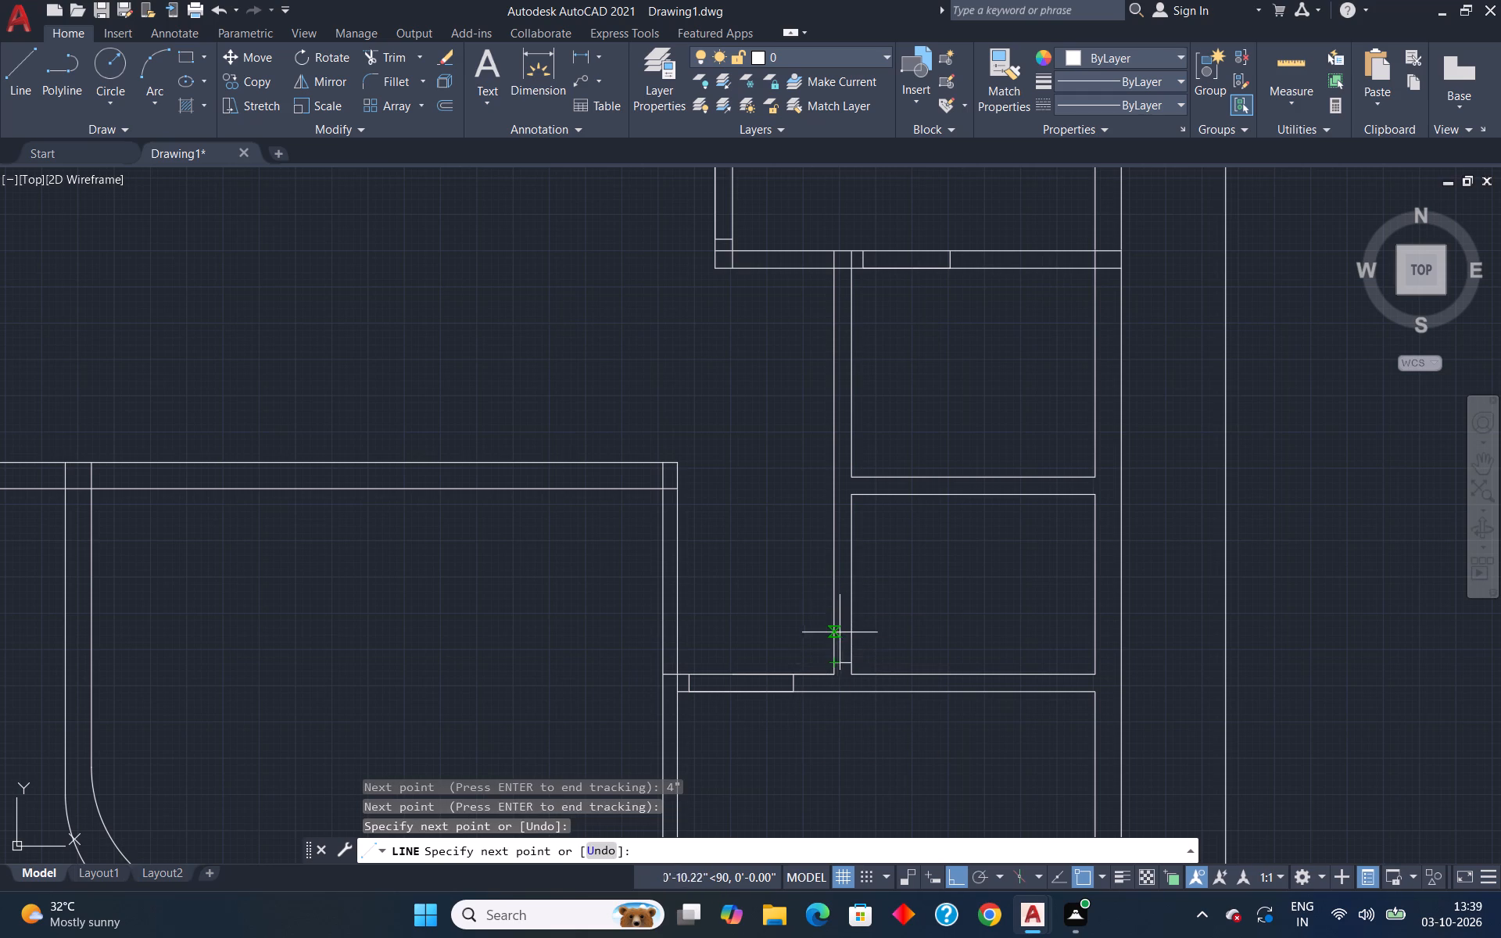
text(2'6")
key(Return)
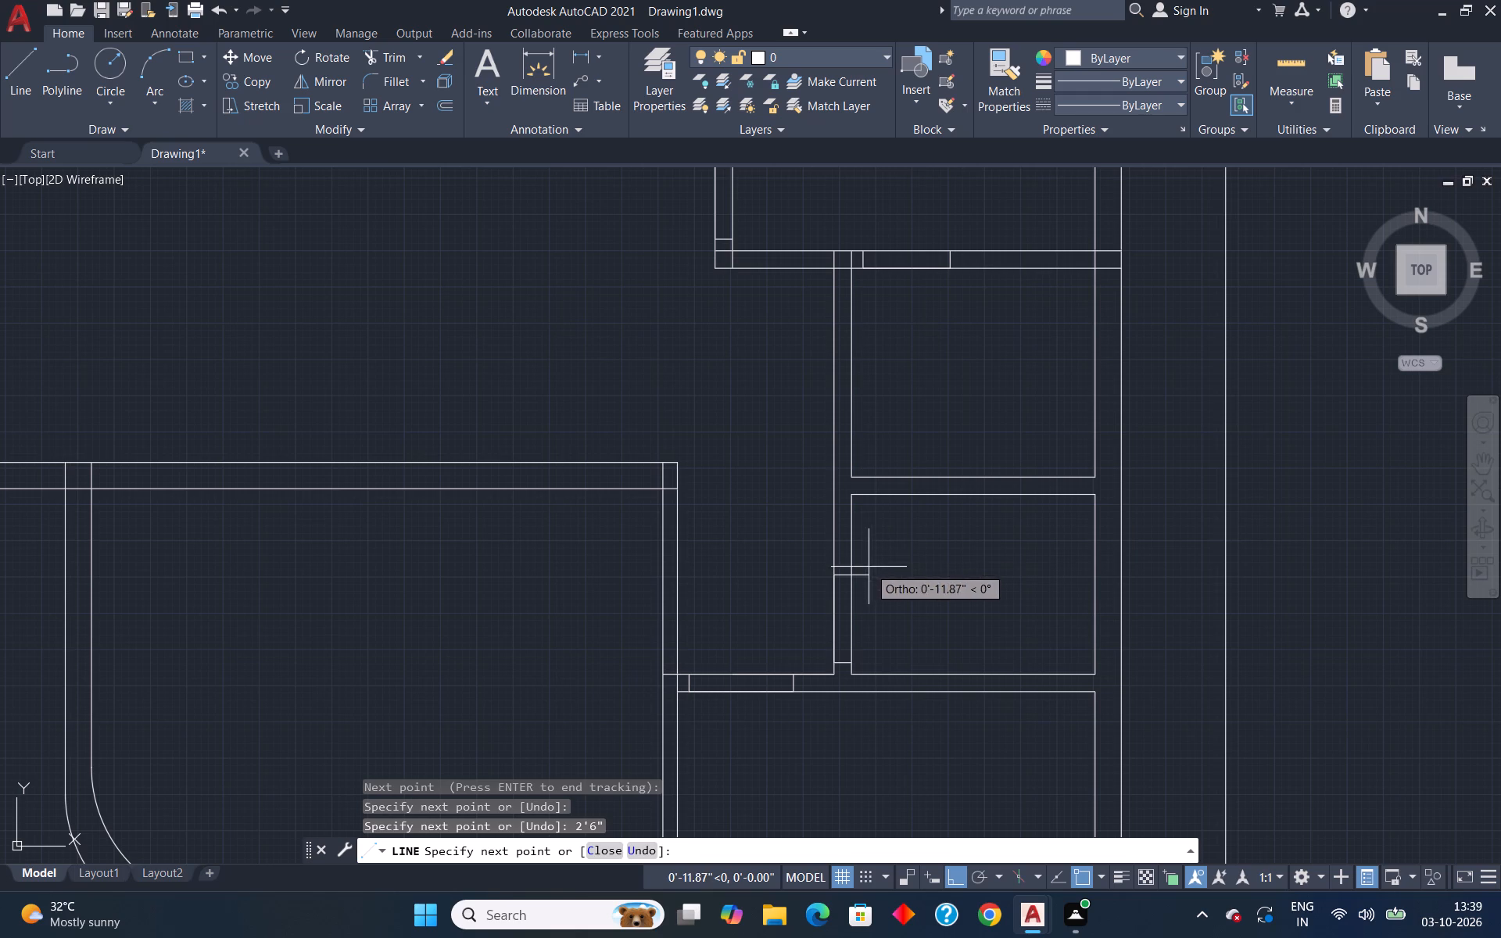
click(856, 572)
key(Escape)
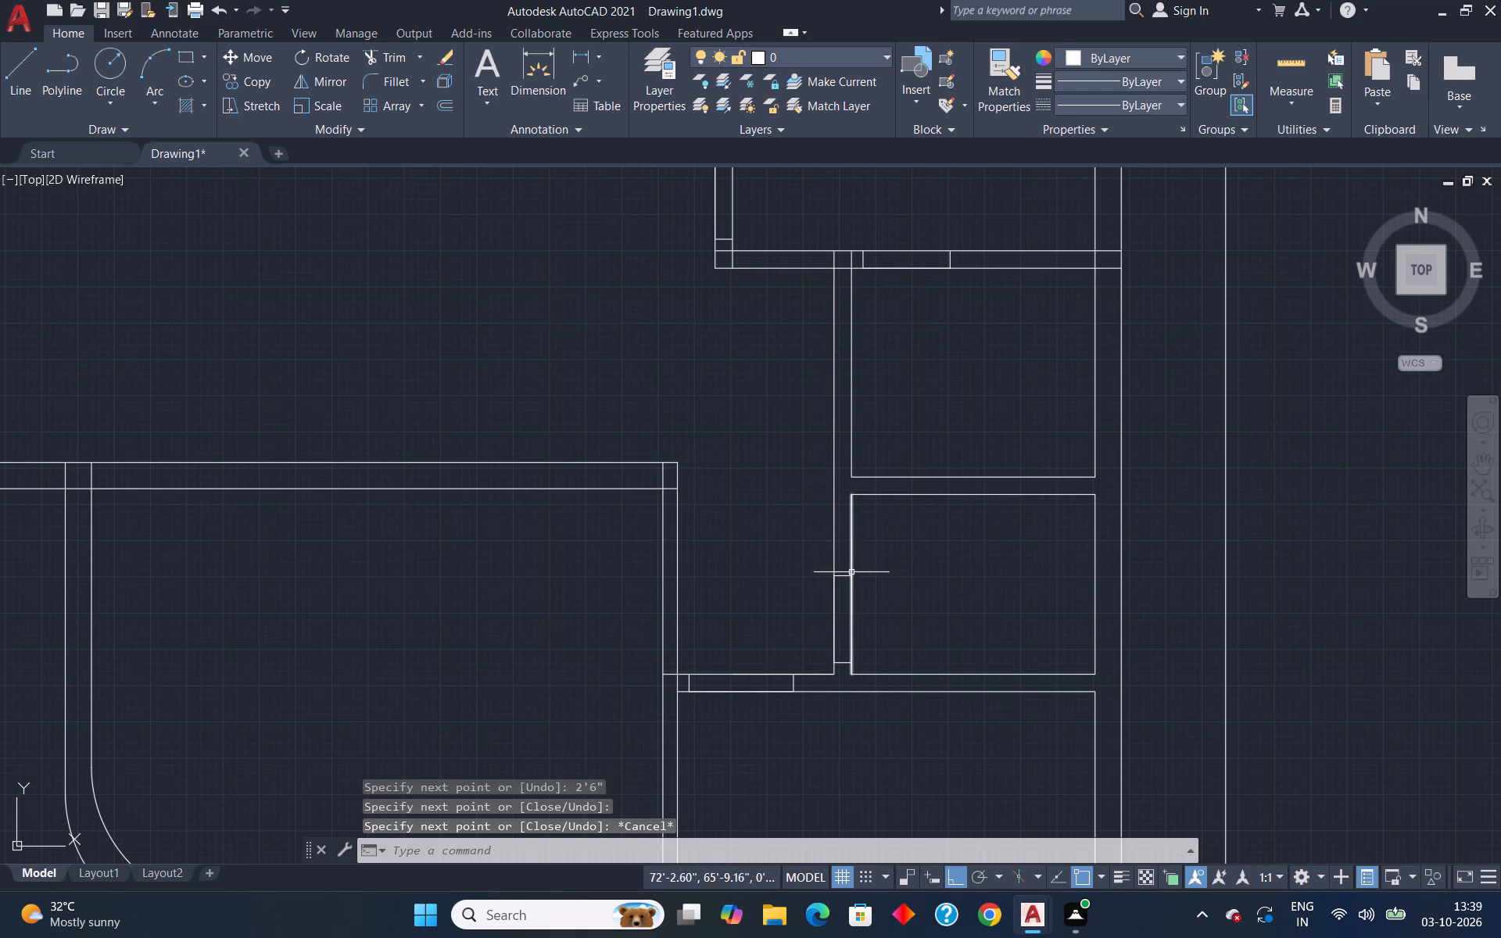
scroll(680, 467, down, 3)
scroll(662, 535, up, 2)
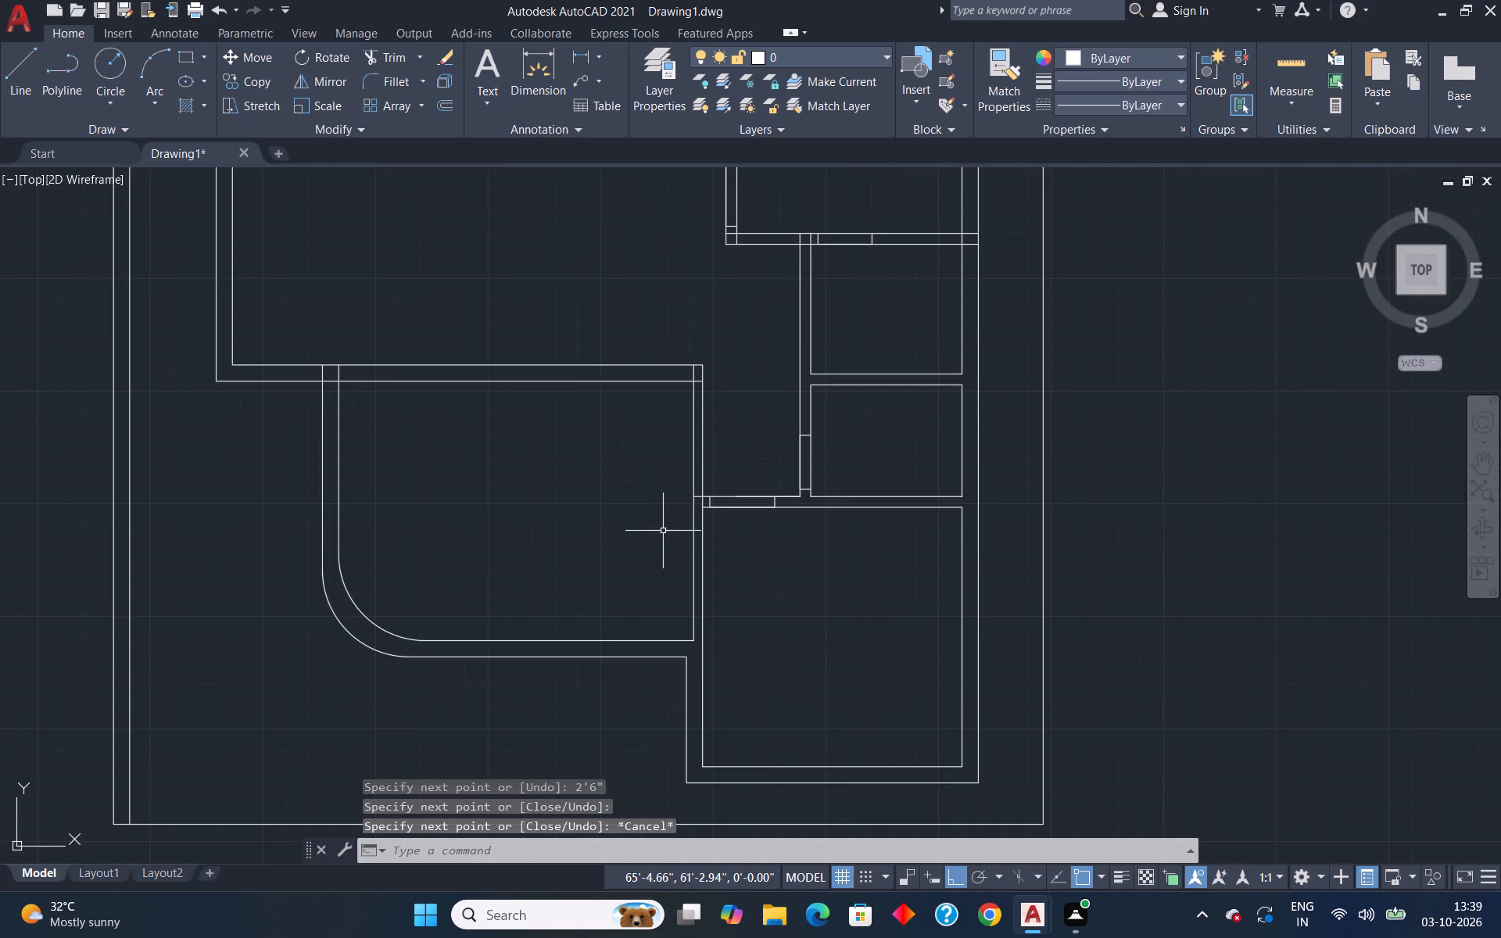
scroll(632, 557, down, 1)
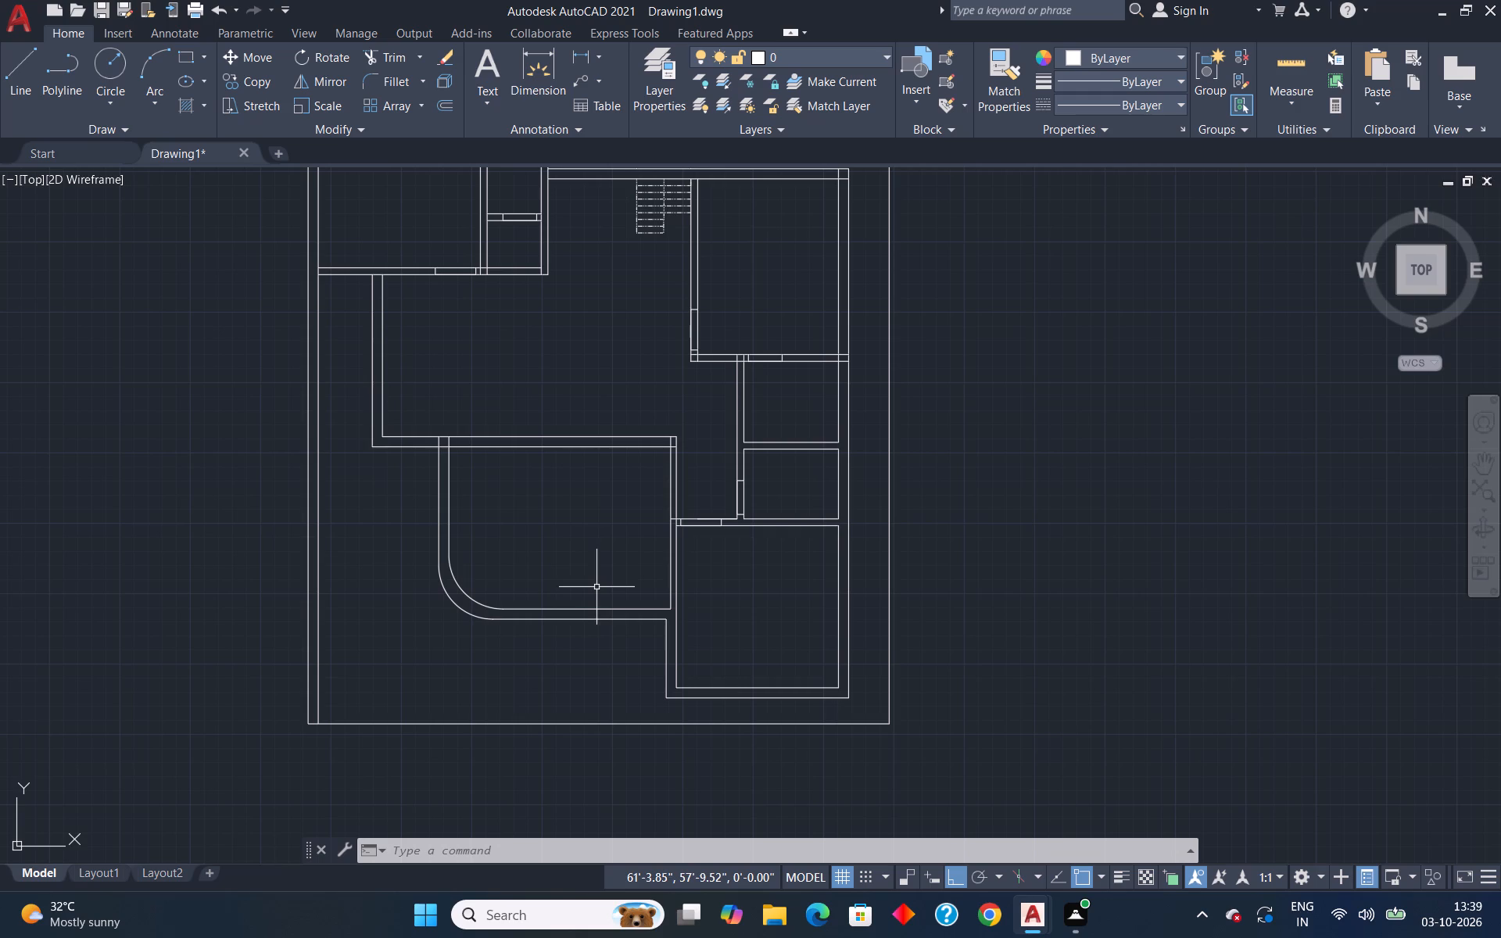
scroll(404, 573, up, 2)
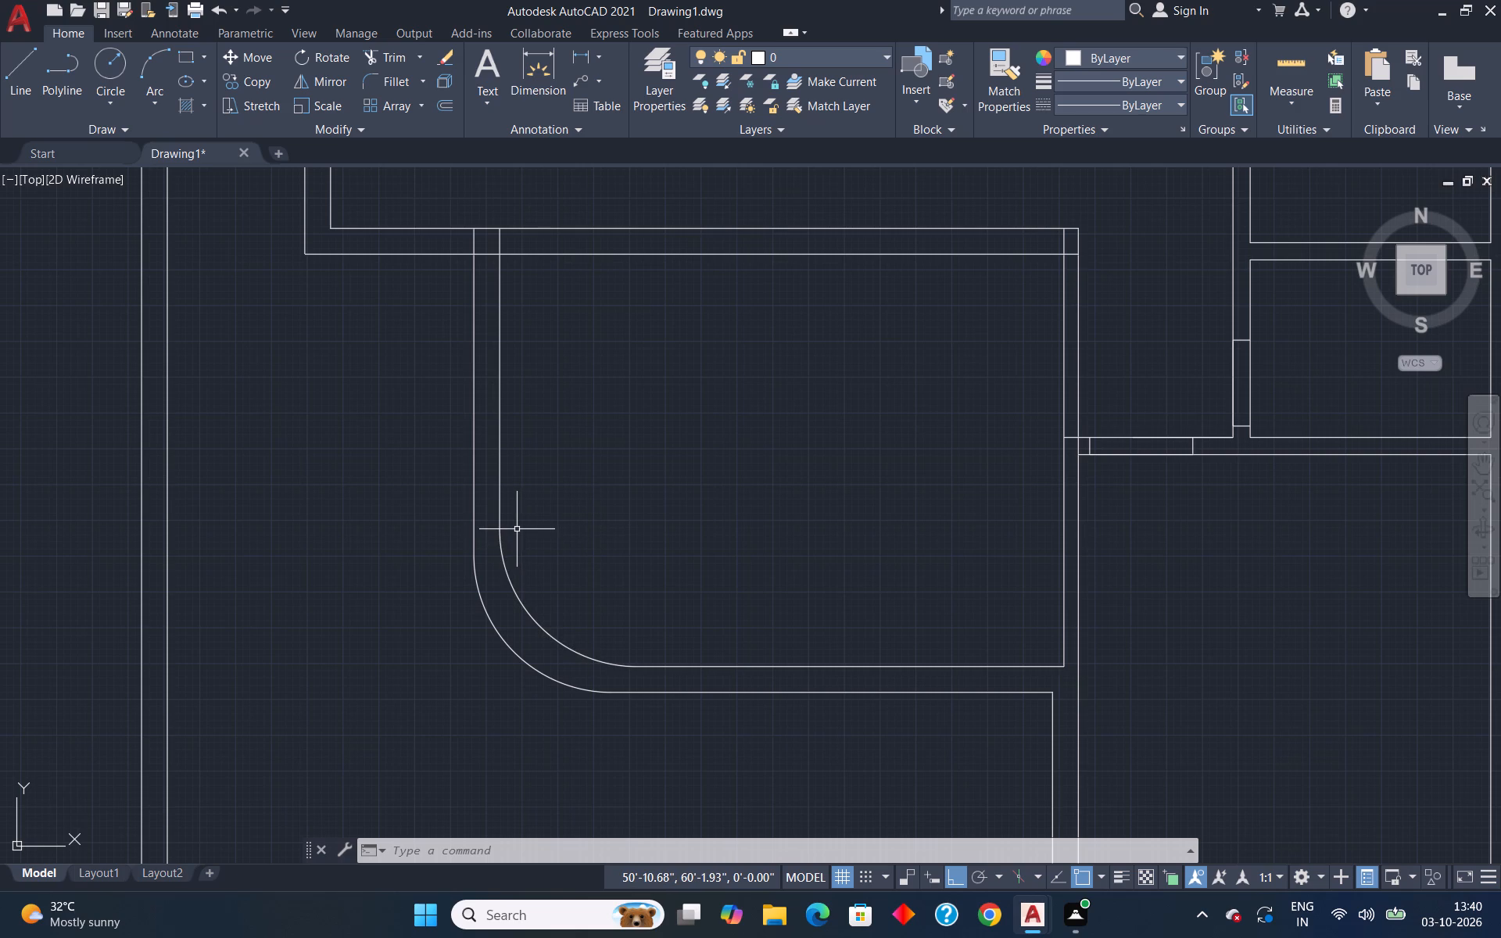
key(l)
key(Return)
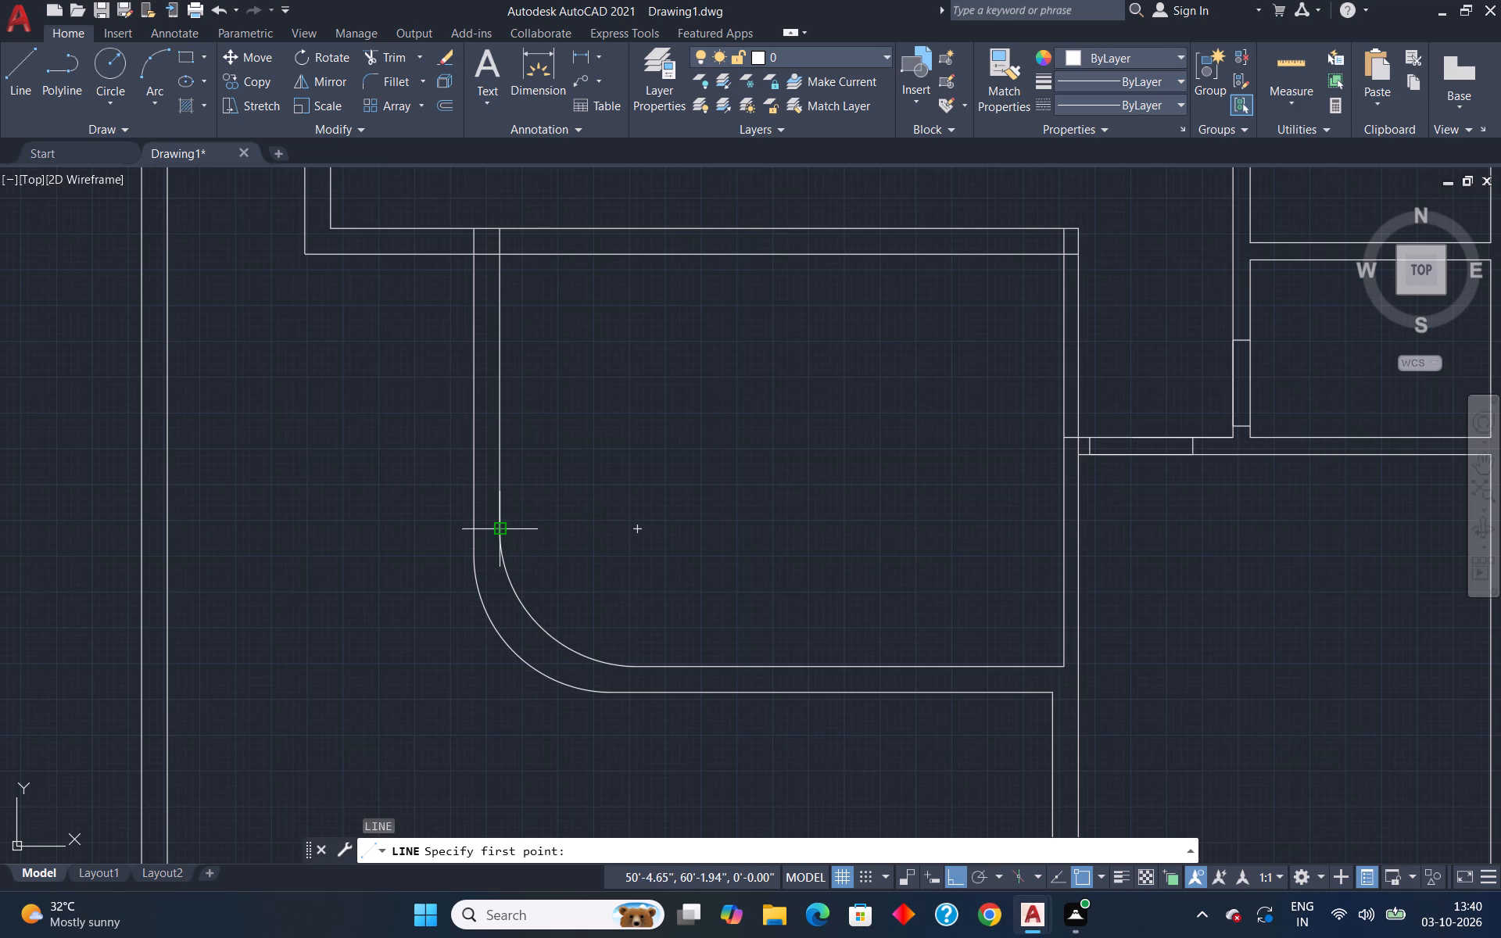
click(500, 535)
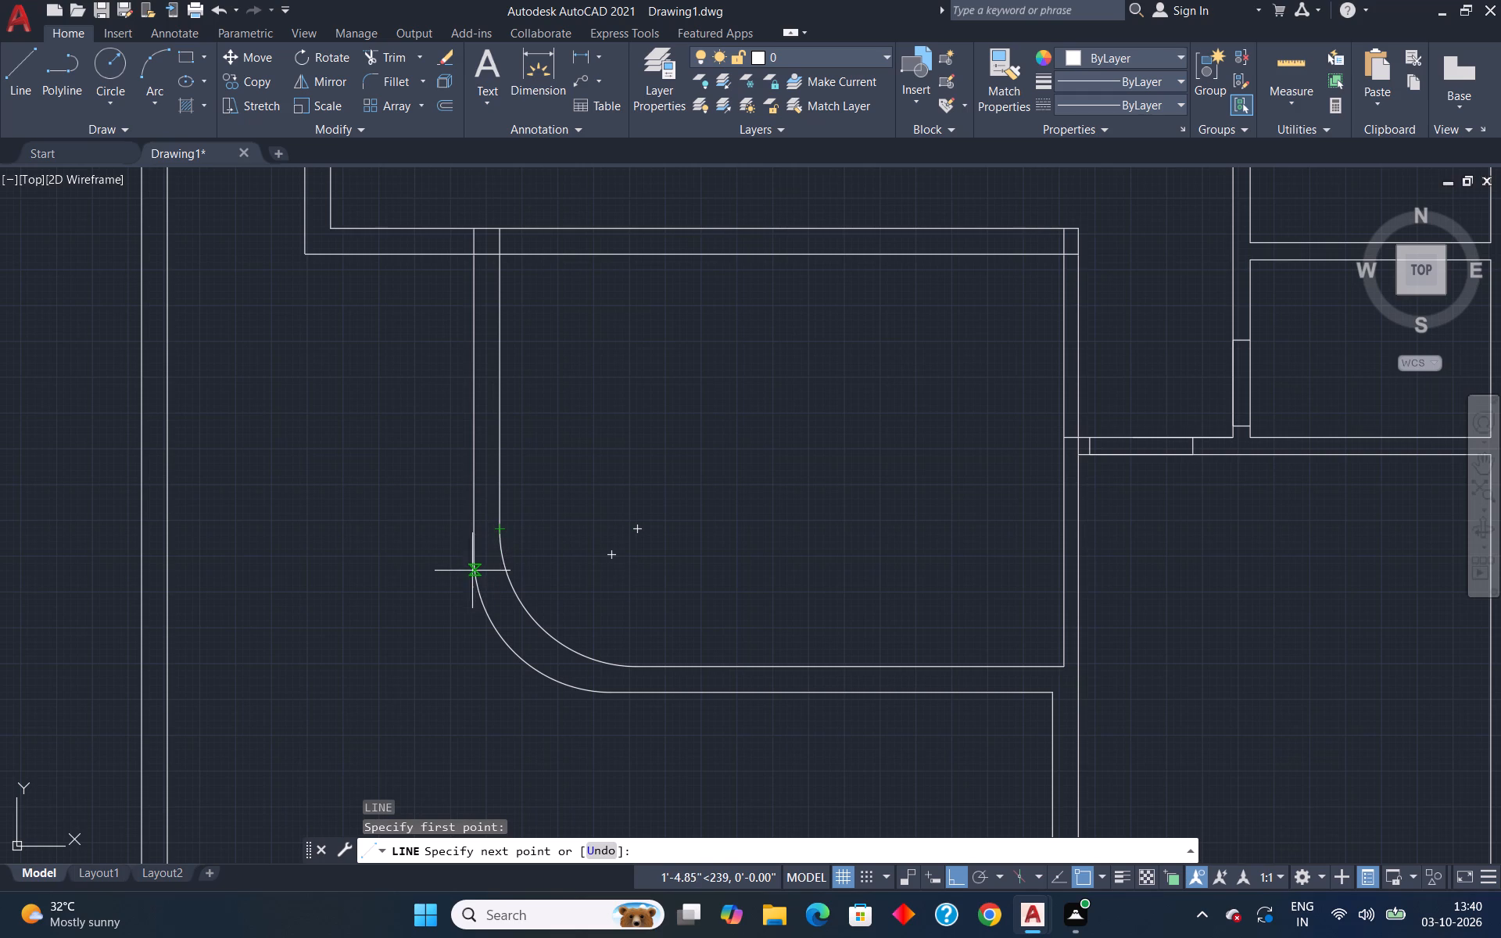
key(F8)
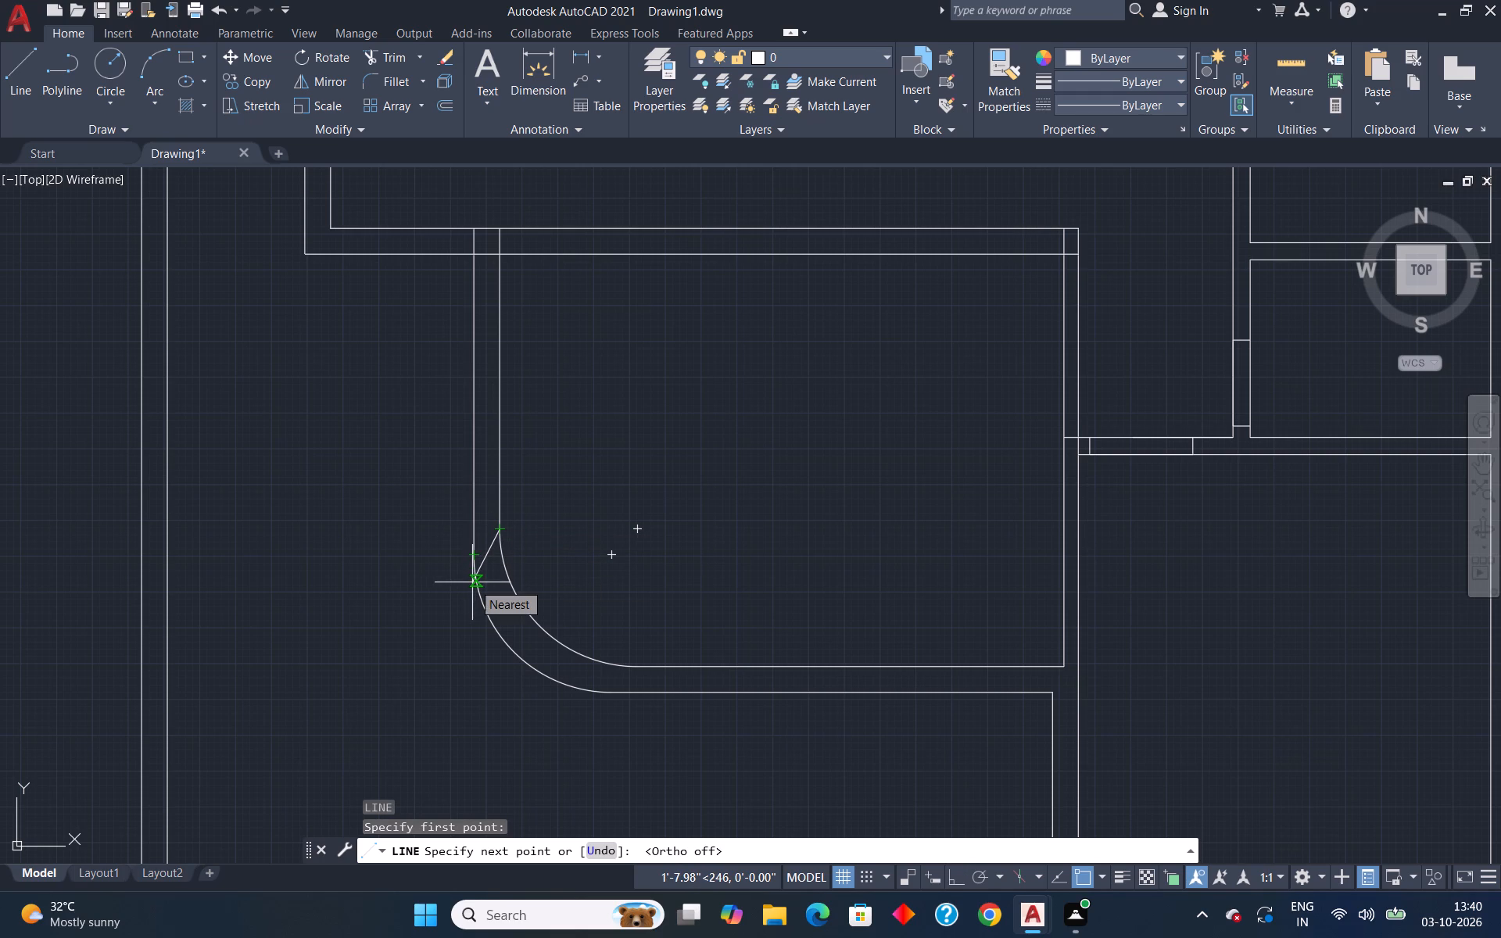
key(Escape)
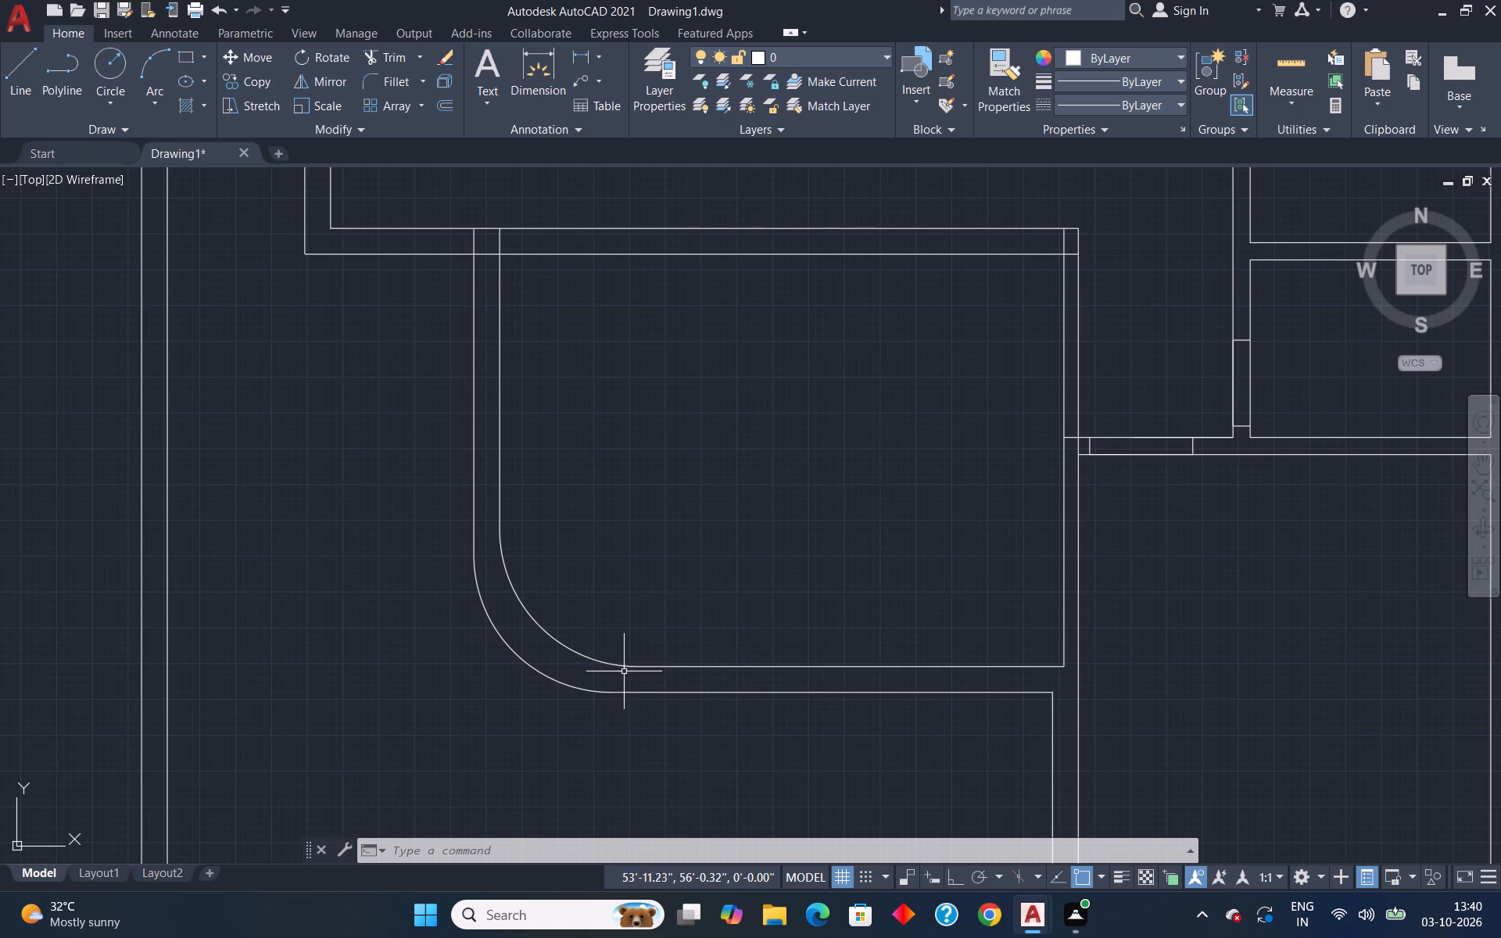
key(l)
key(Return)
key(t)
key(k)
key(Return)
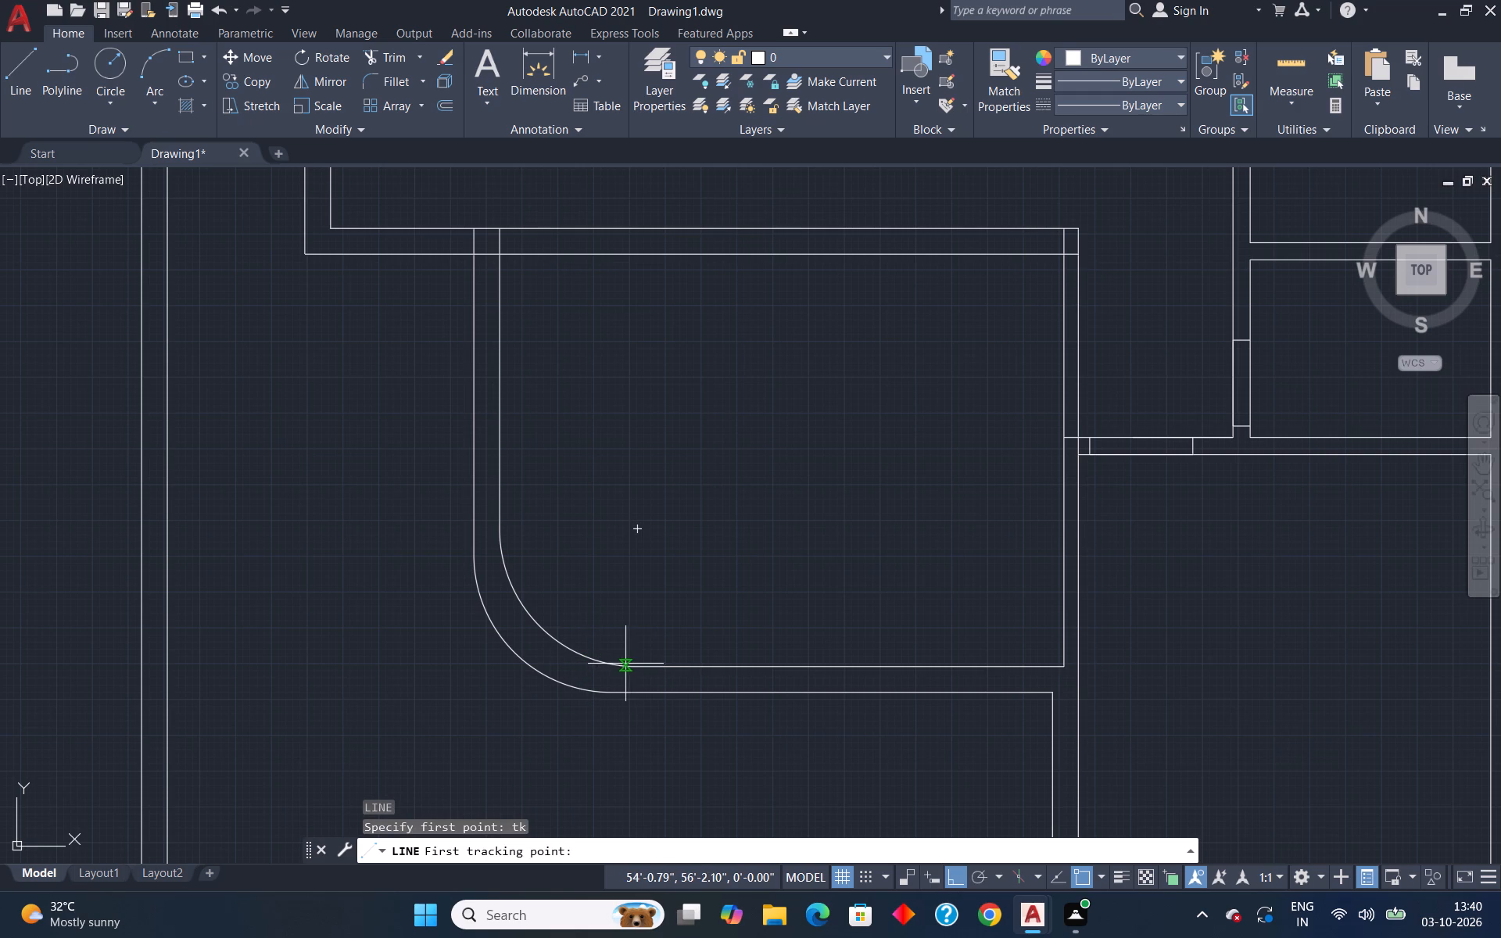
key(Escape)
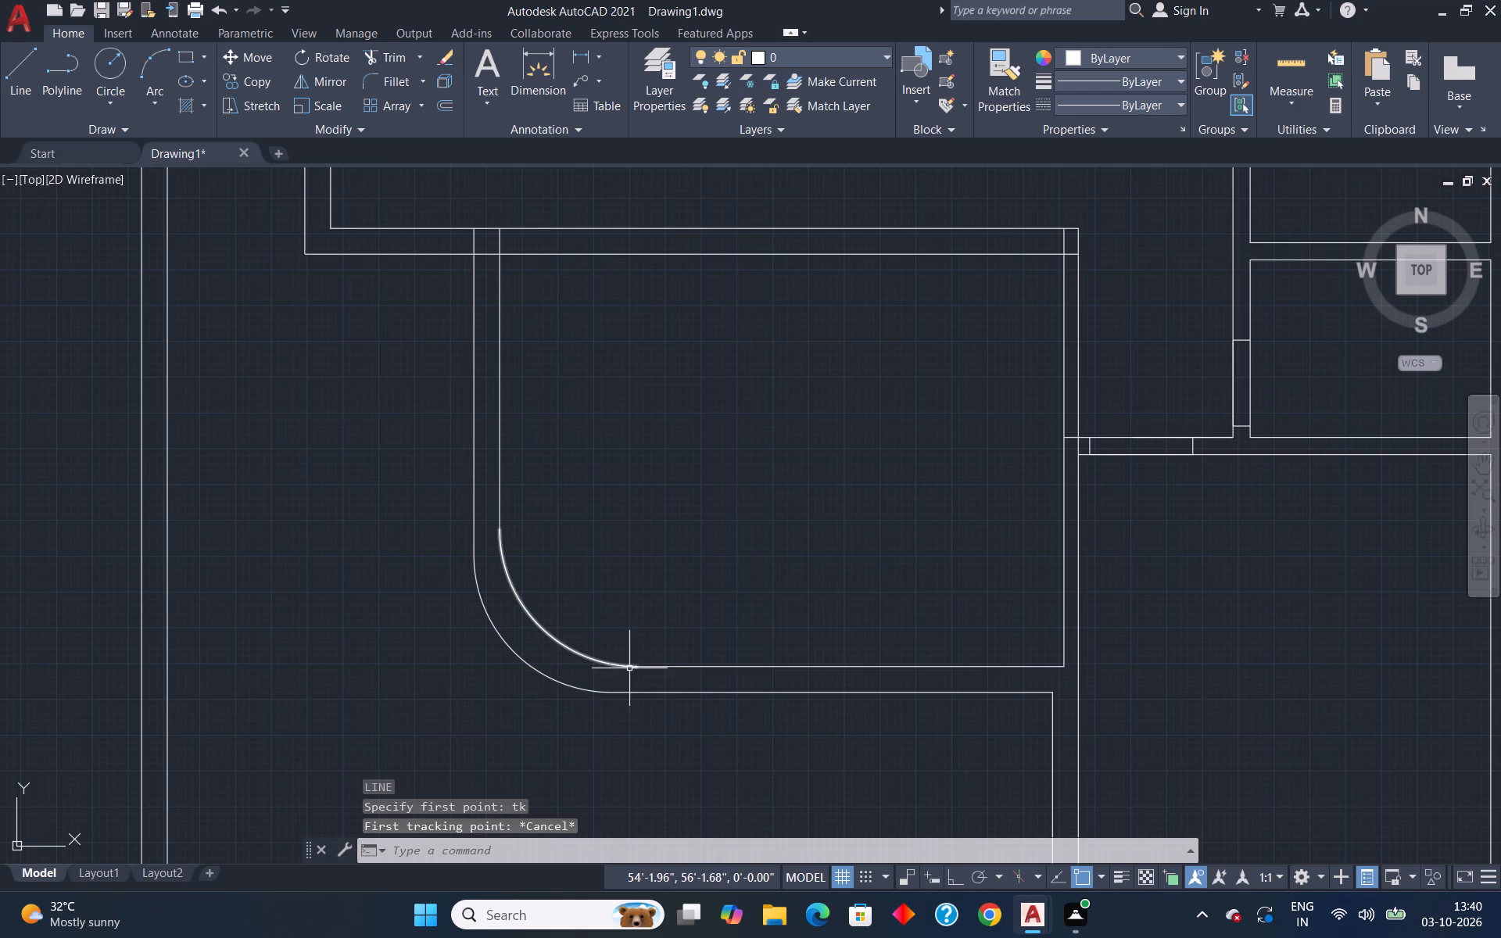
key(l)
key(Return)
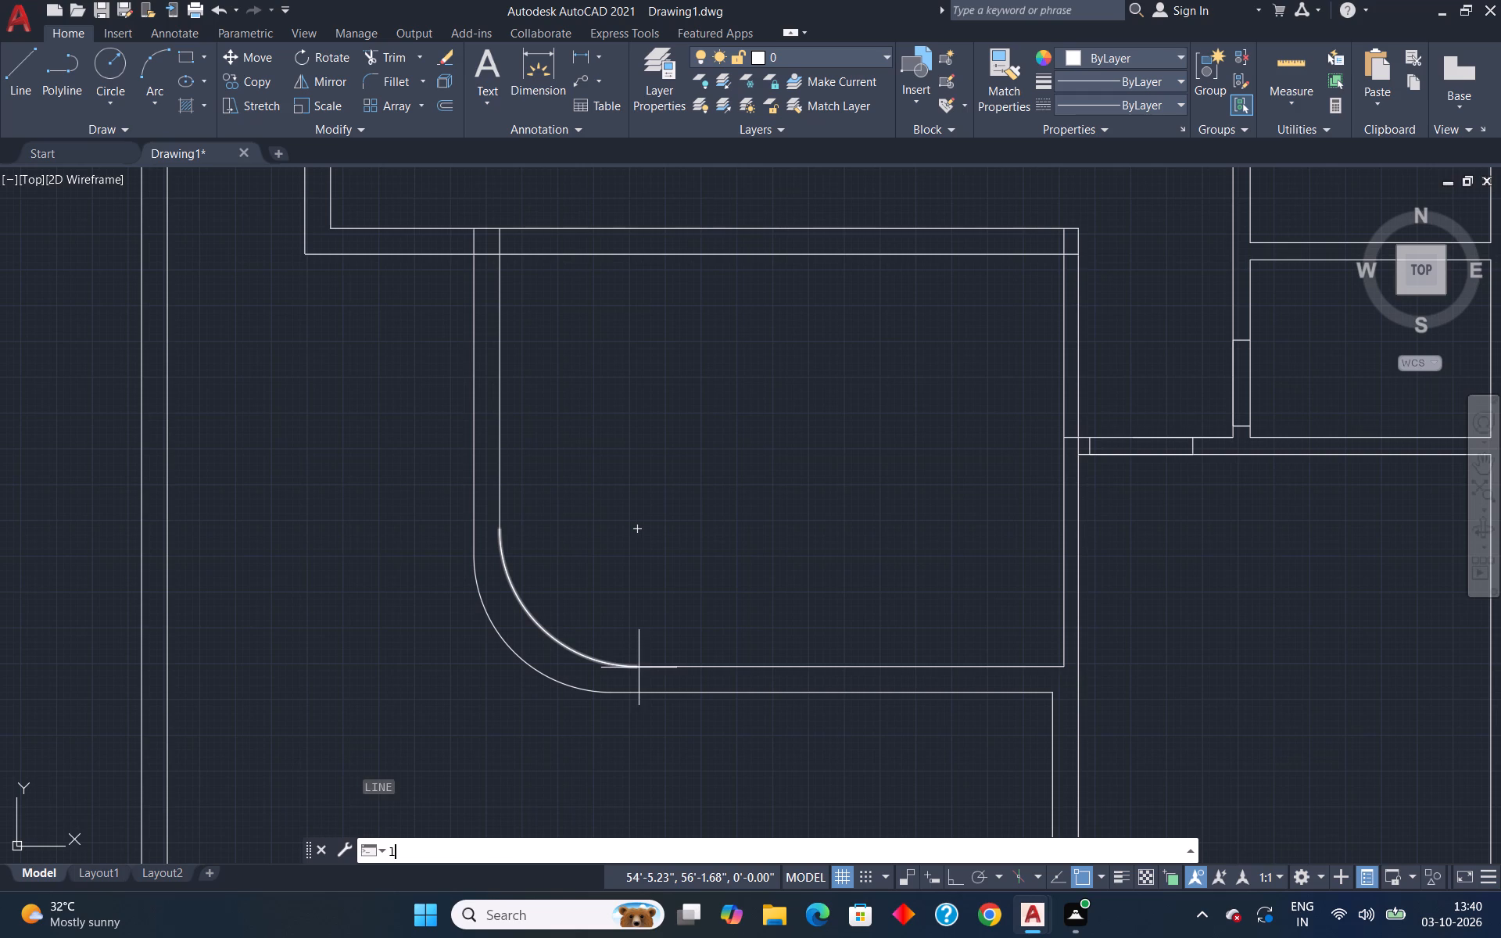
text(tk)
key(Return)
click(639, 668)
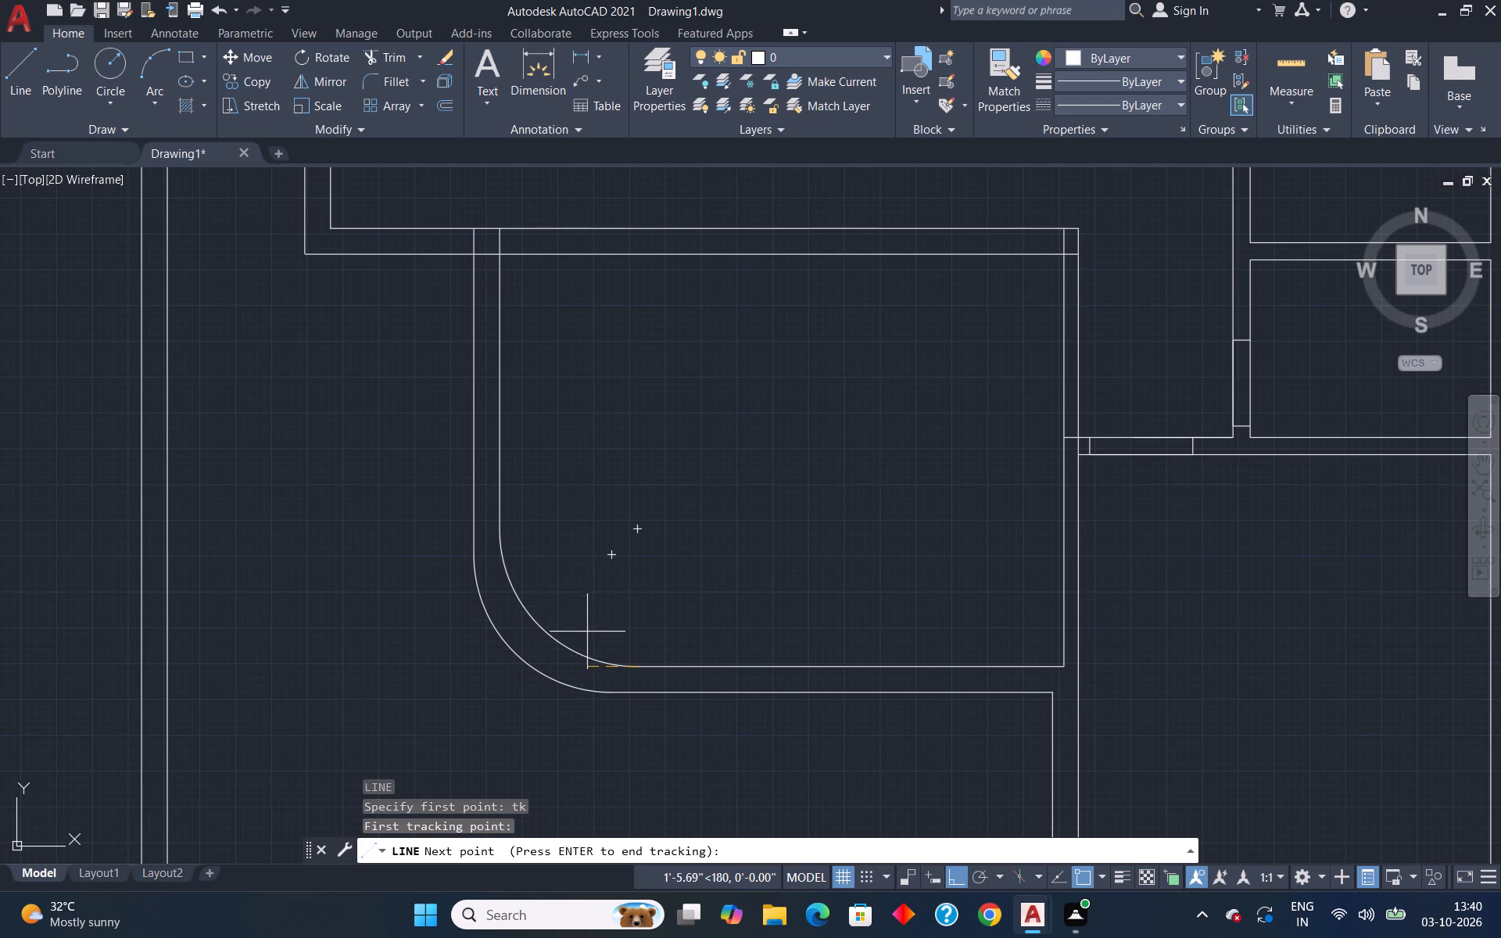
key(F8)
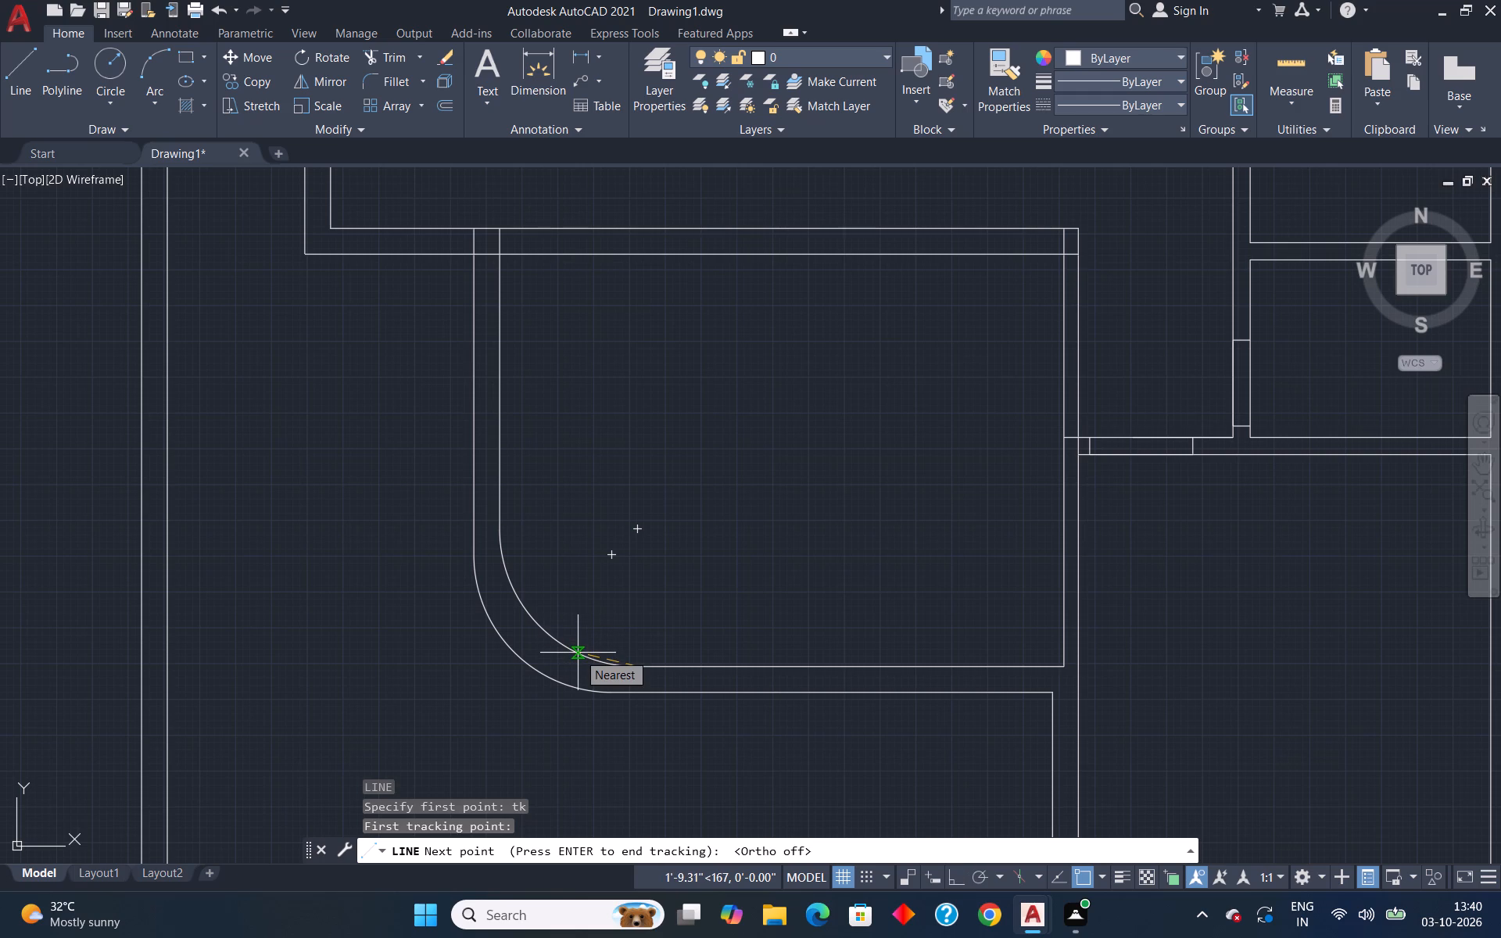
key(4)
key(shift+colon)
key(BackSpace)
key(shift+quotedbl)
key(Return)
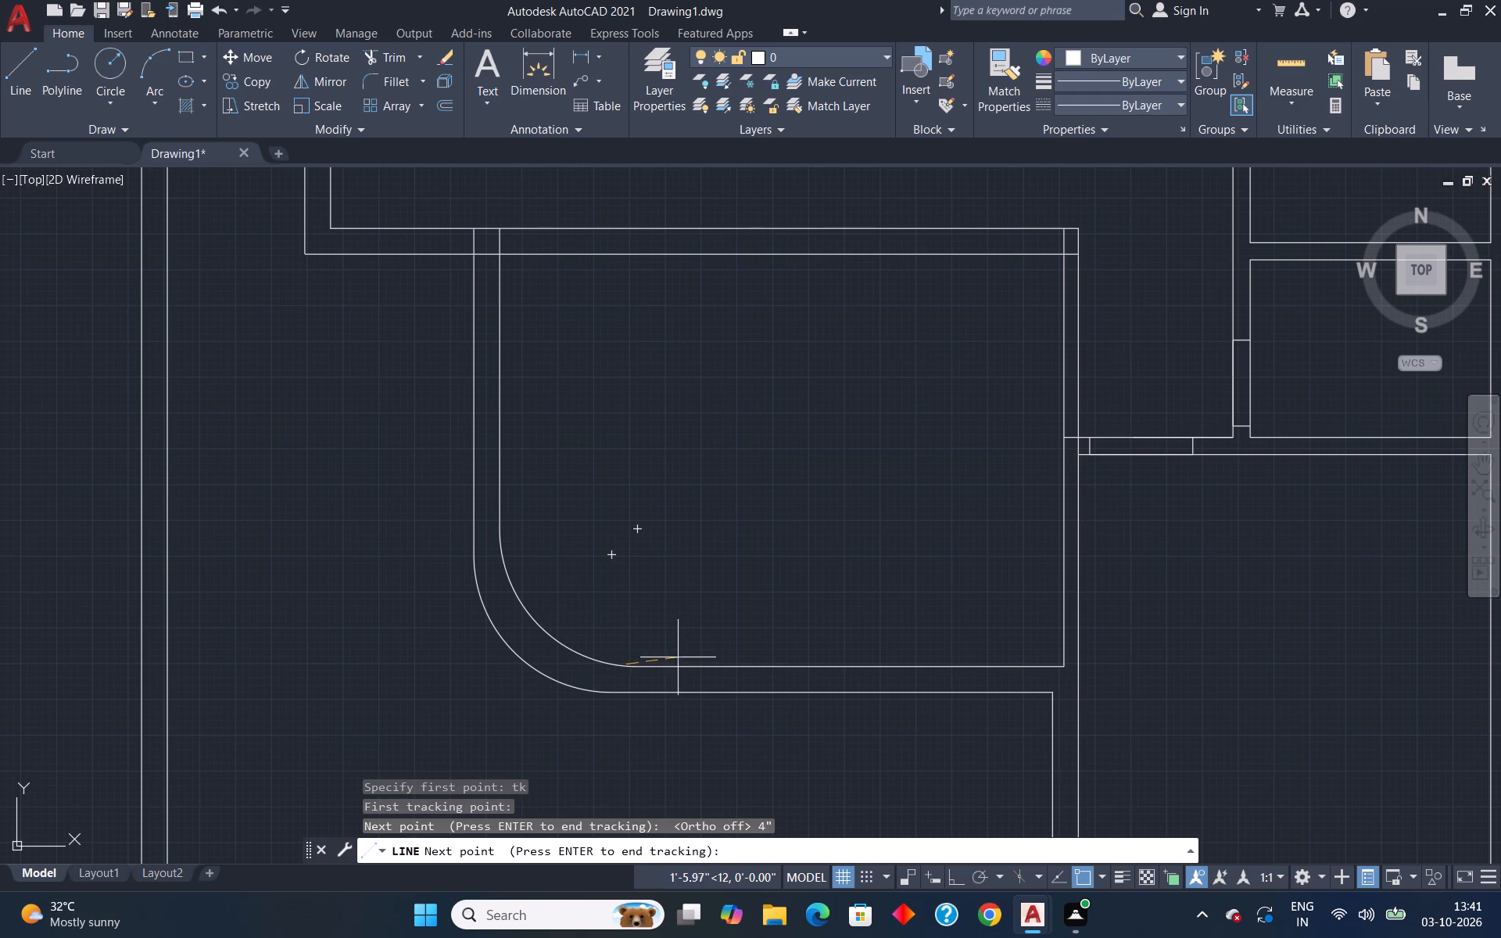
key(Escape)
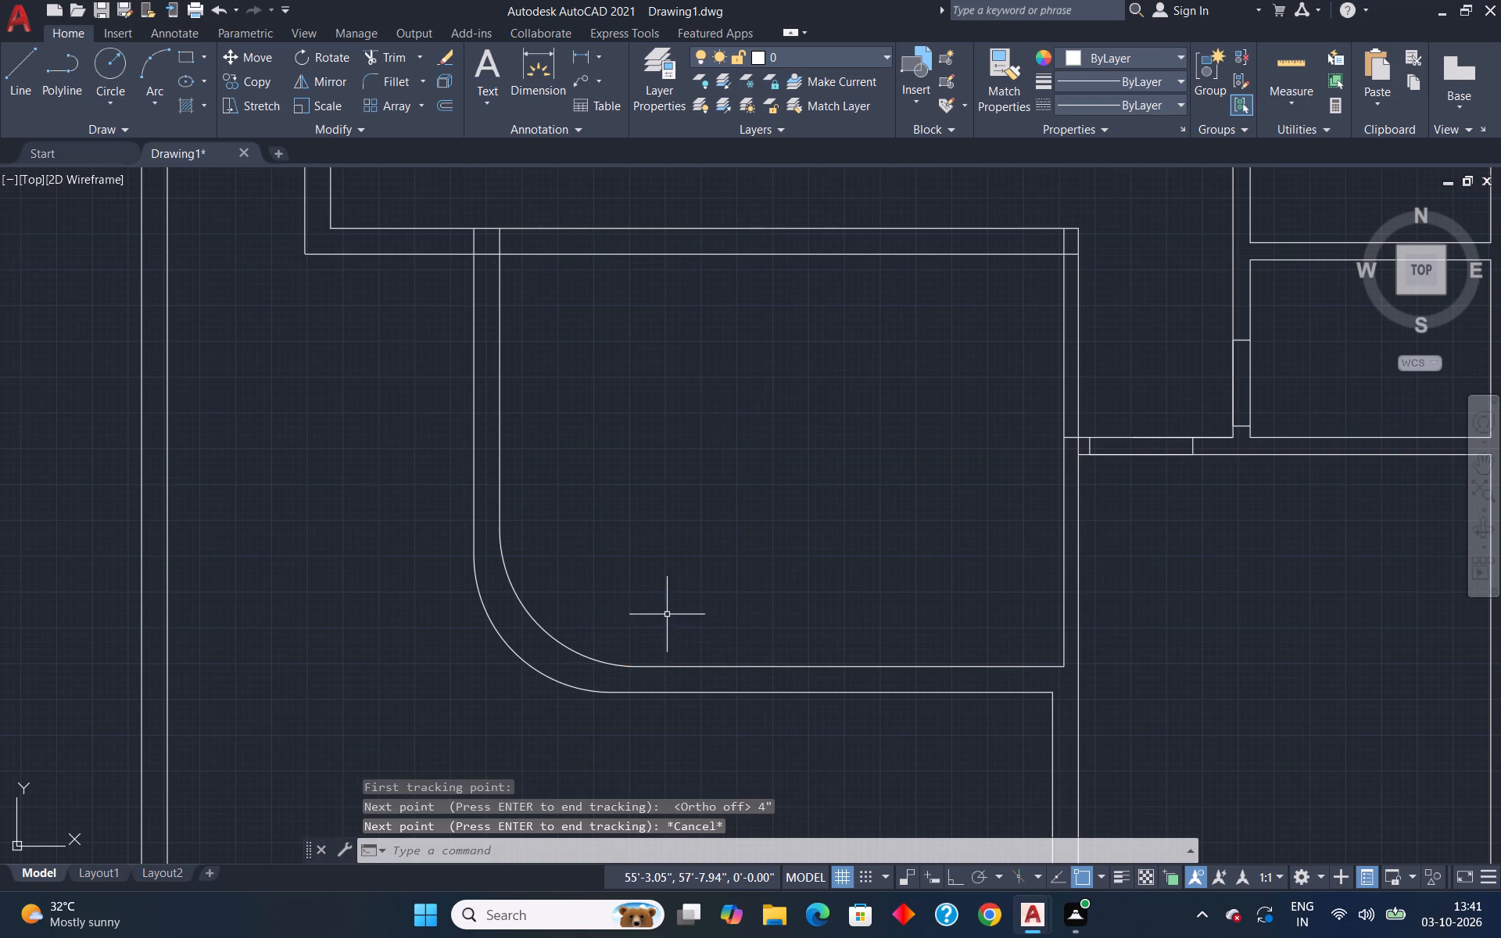
Draw a 3' wide opening in the wall west of the staircase, starting 4" east of the northwest rooms' east partition.
scroll(674, 608, down, 3)
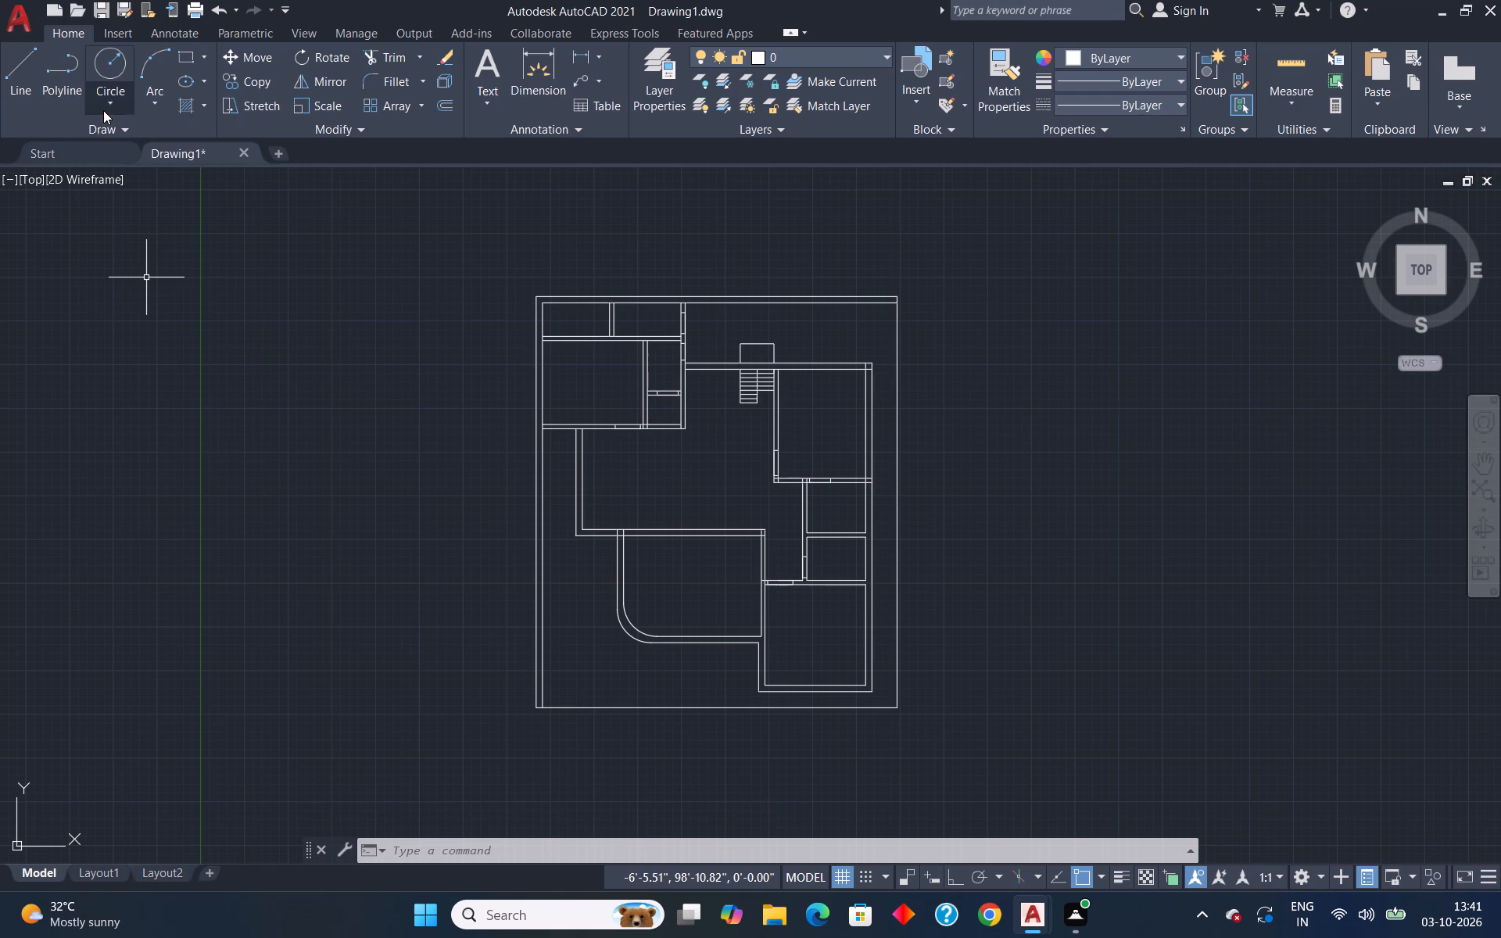
scroll(711, 371, up, 3)
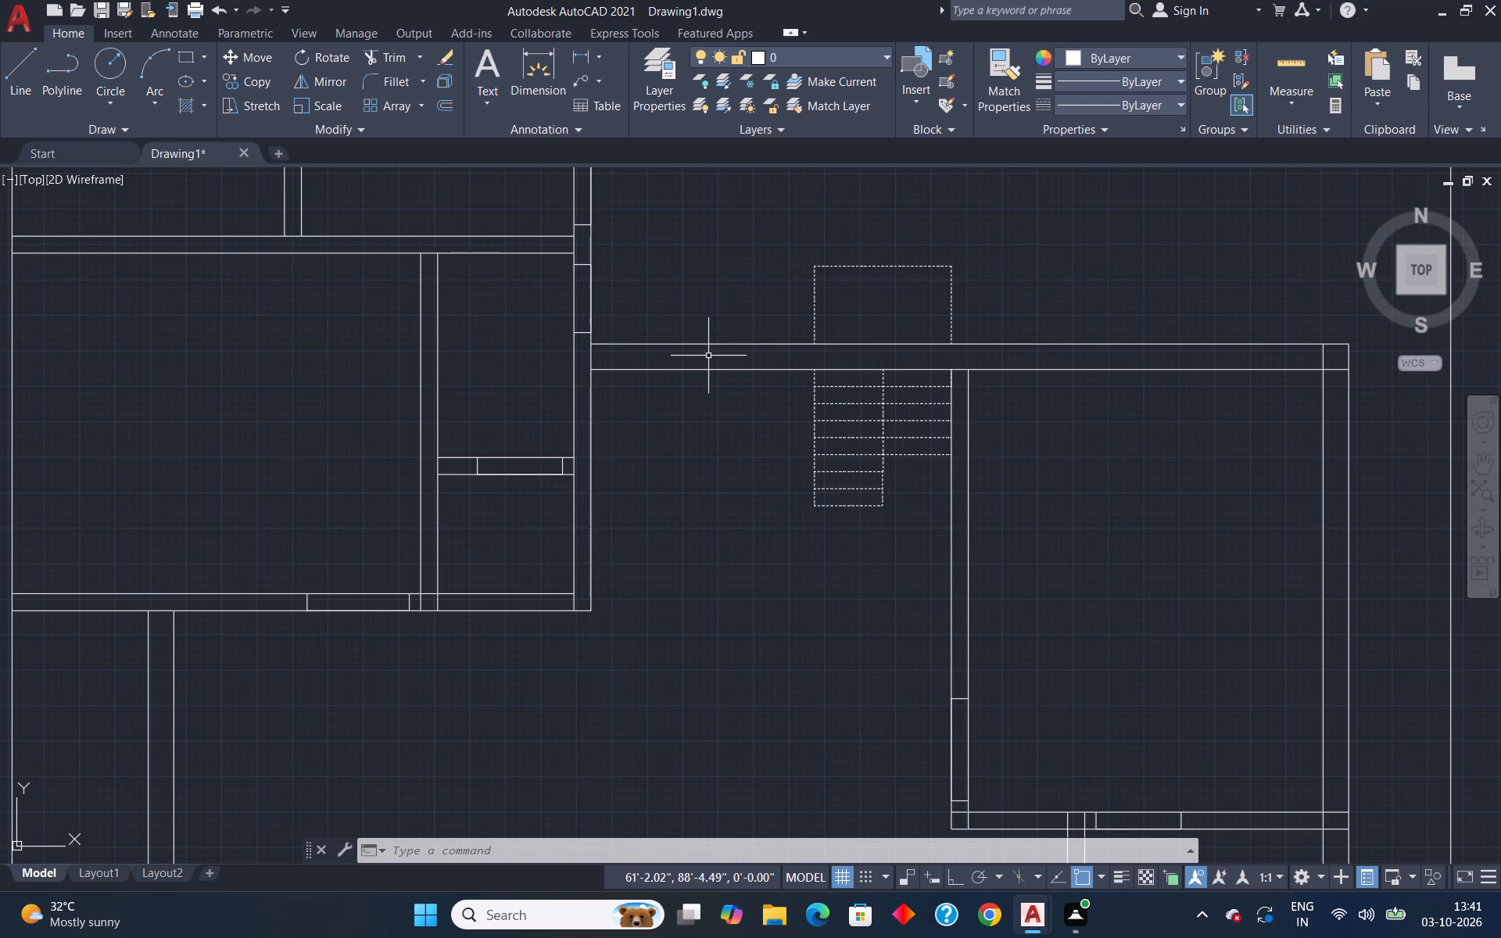
key(l)
key(Return)
text(tk)
key(Return)
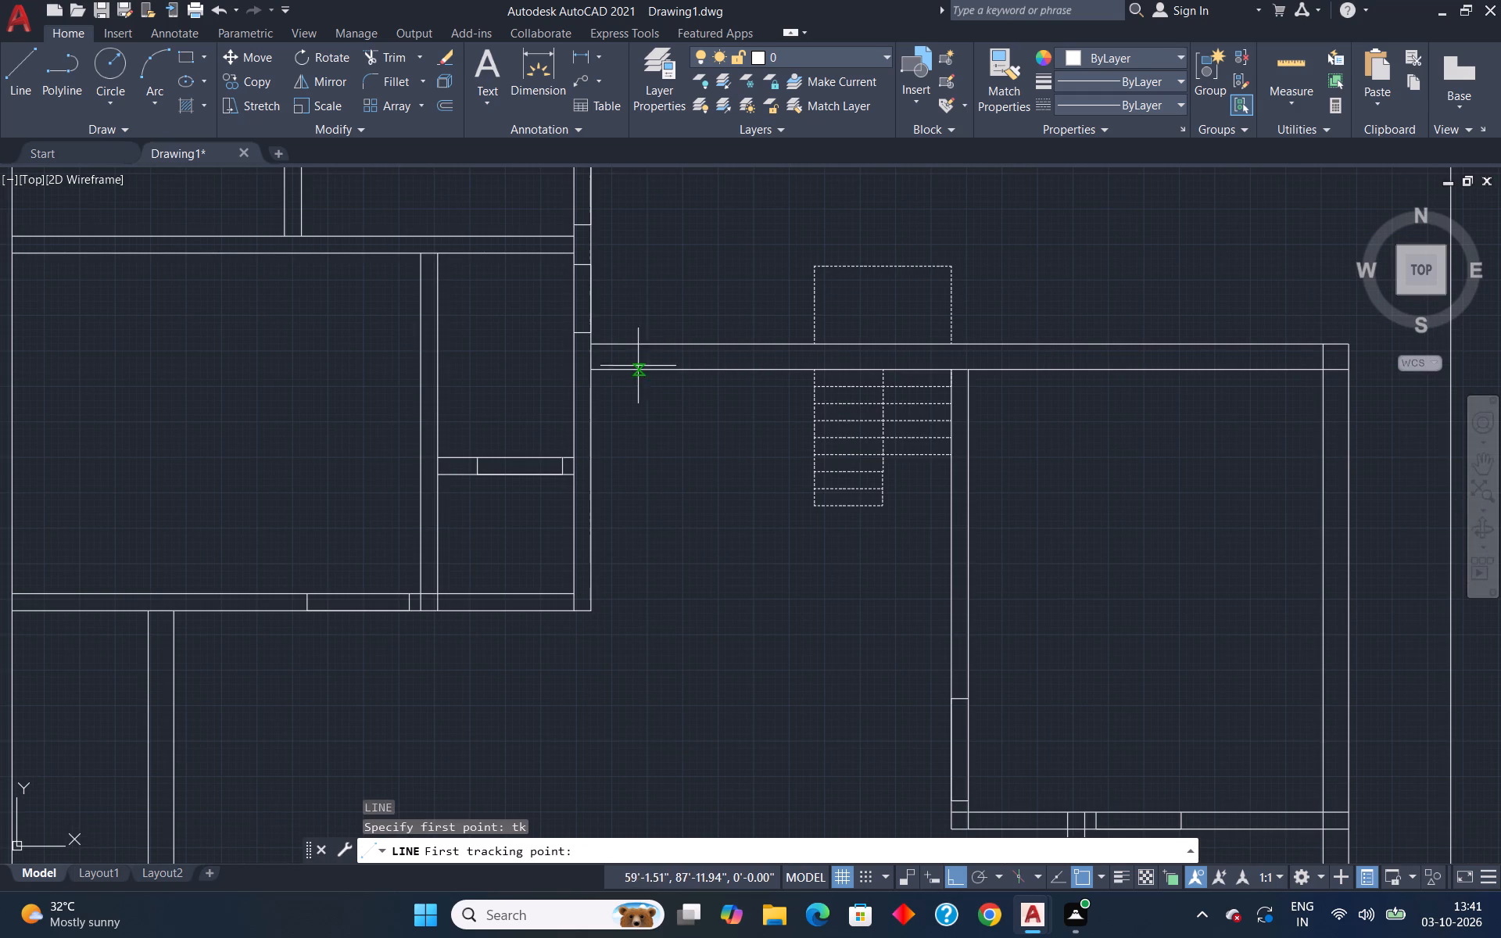
click(592, 347)
text(4")
key(Return)
key(Return)
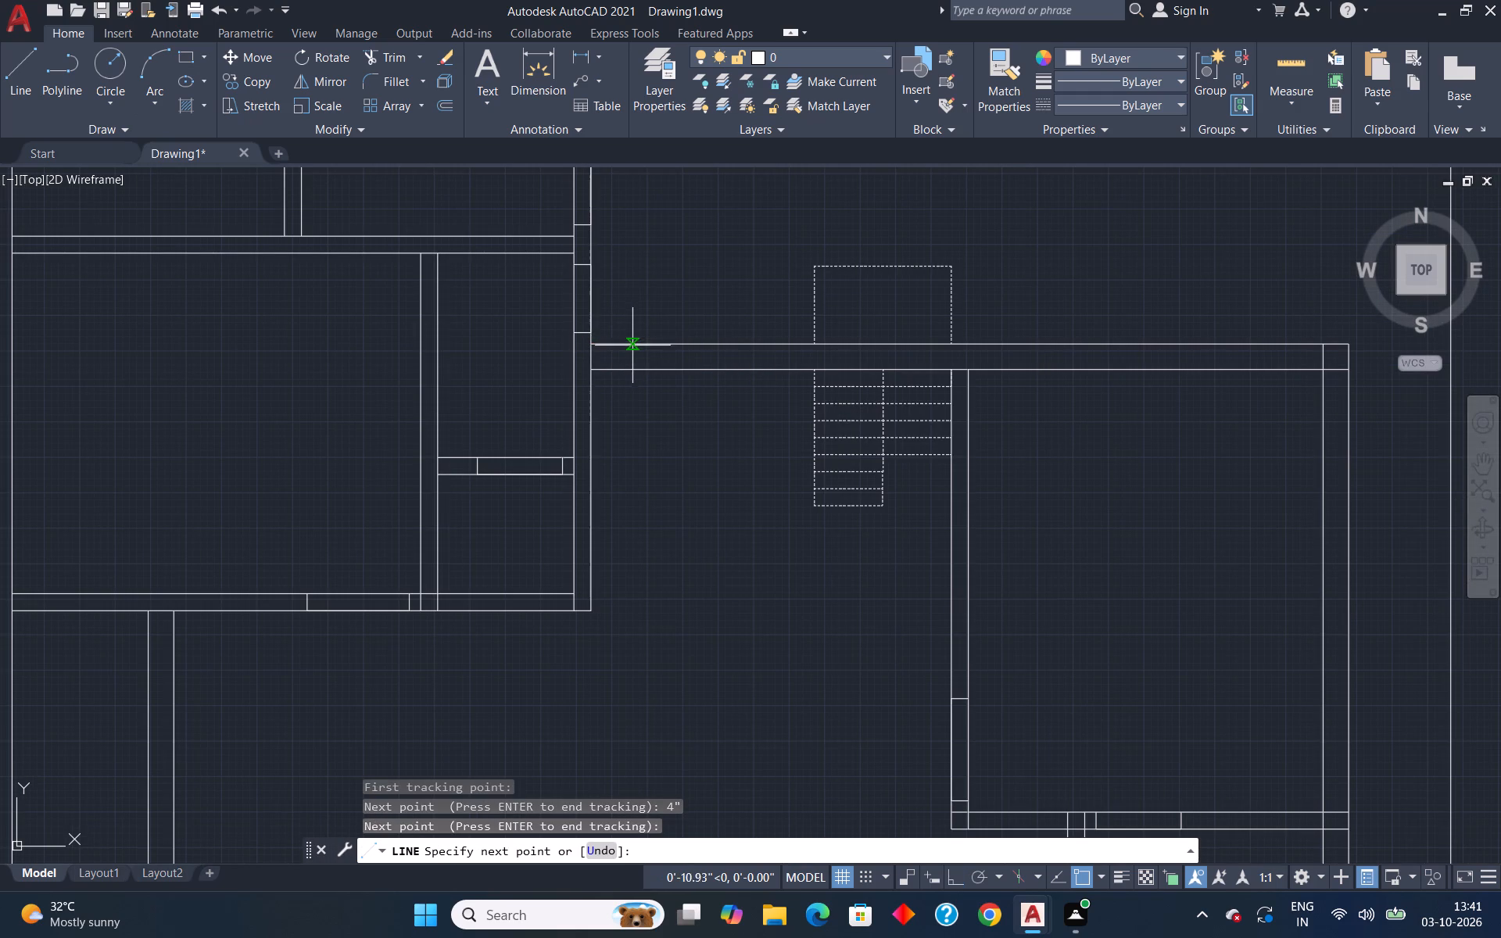
click(607, 369)
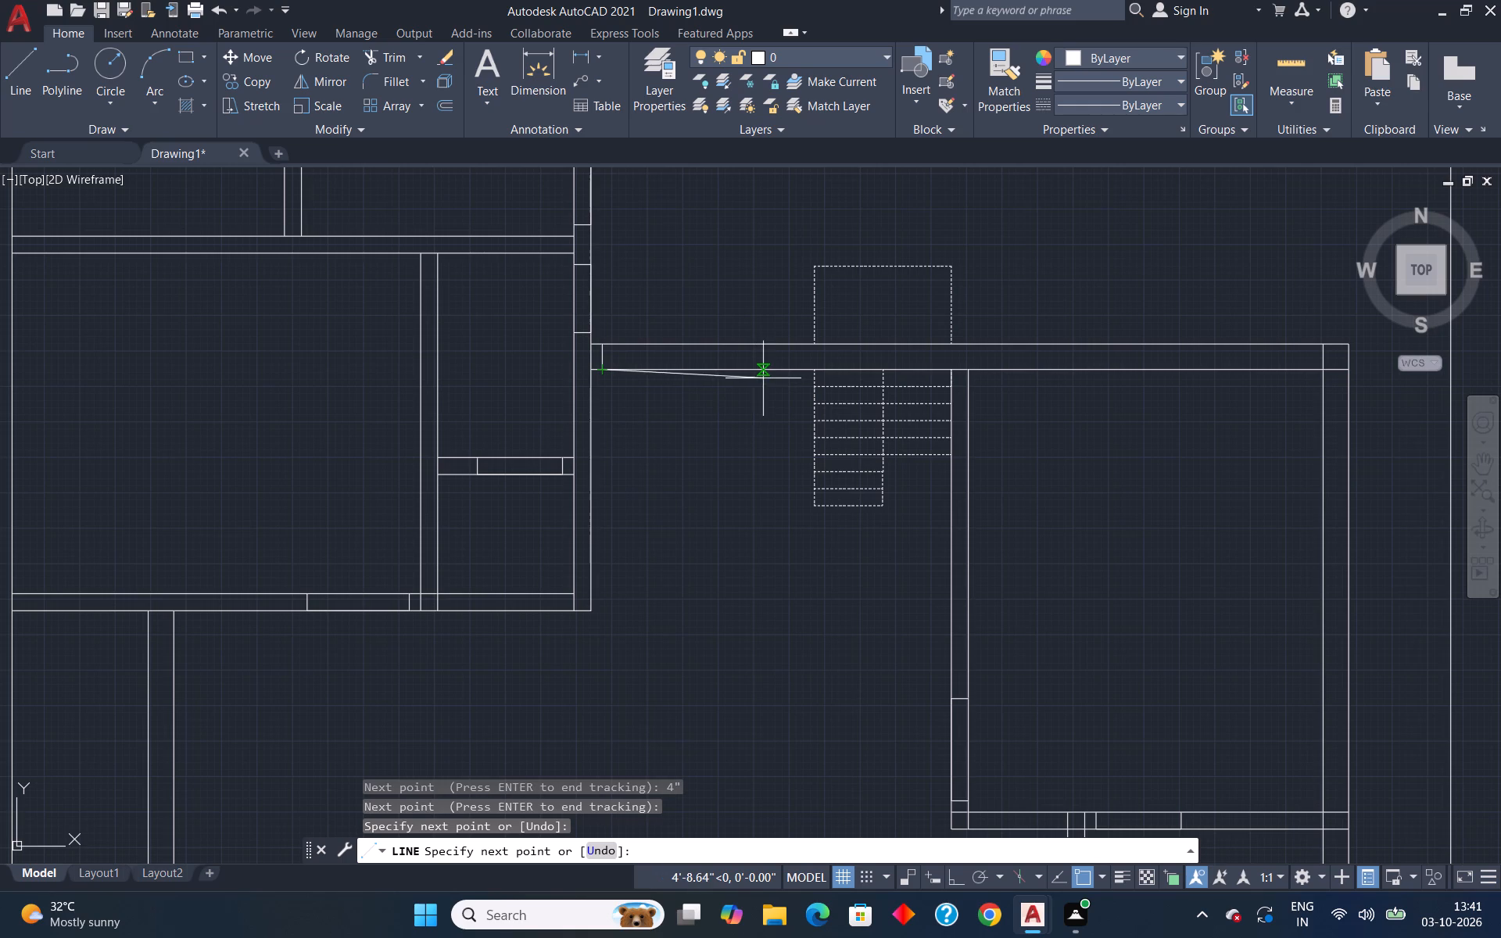
key(F8)
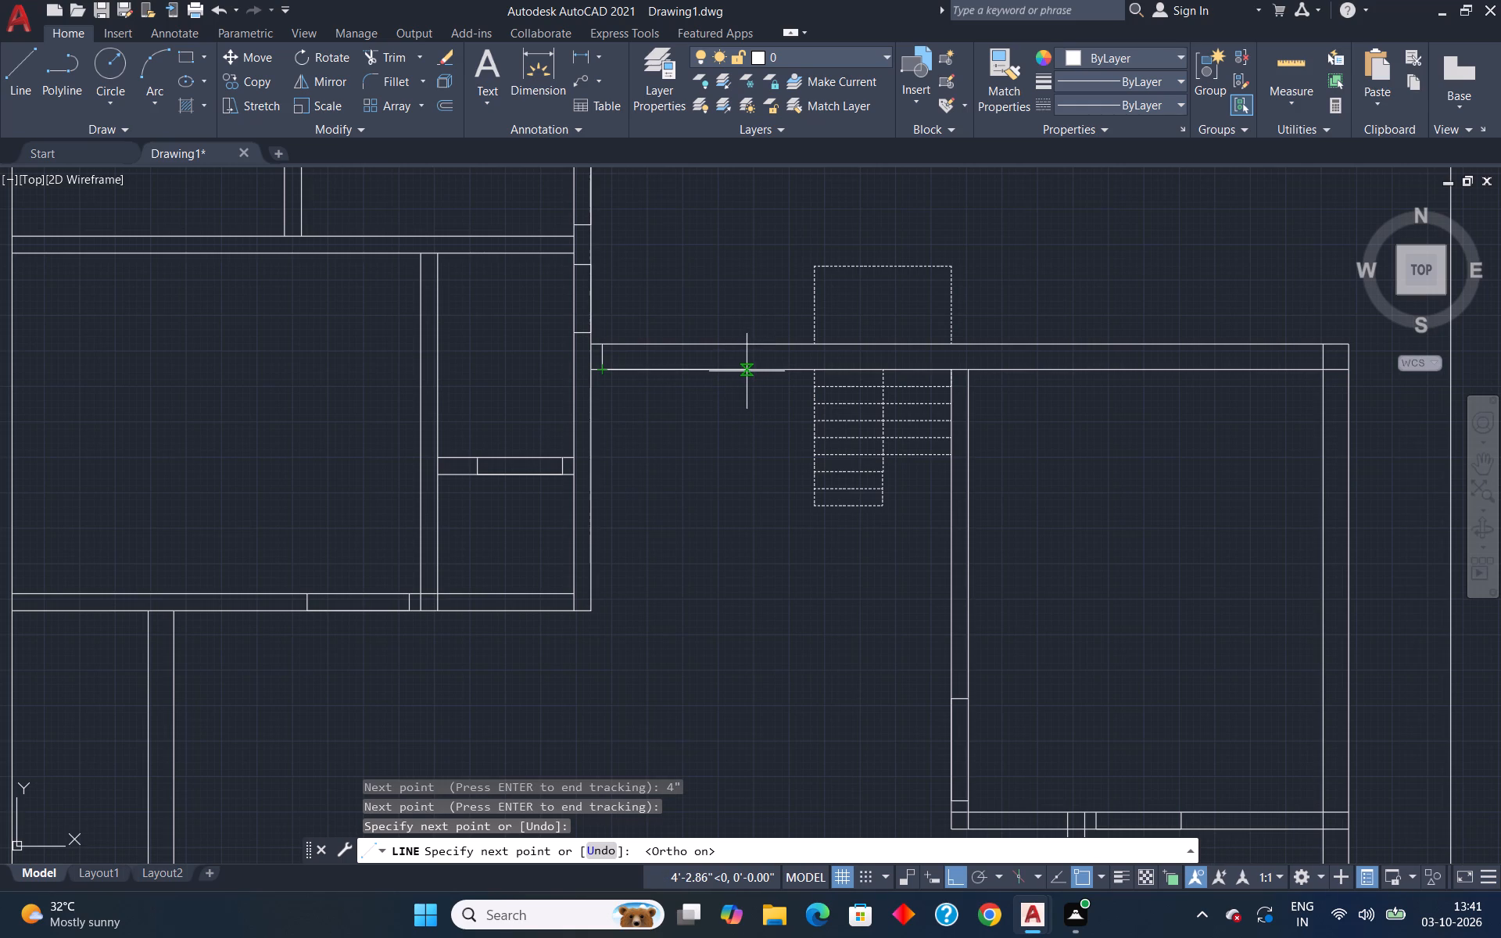
text(3')
key(Return)
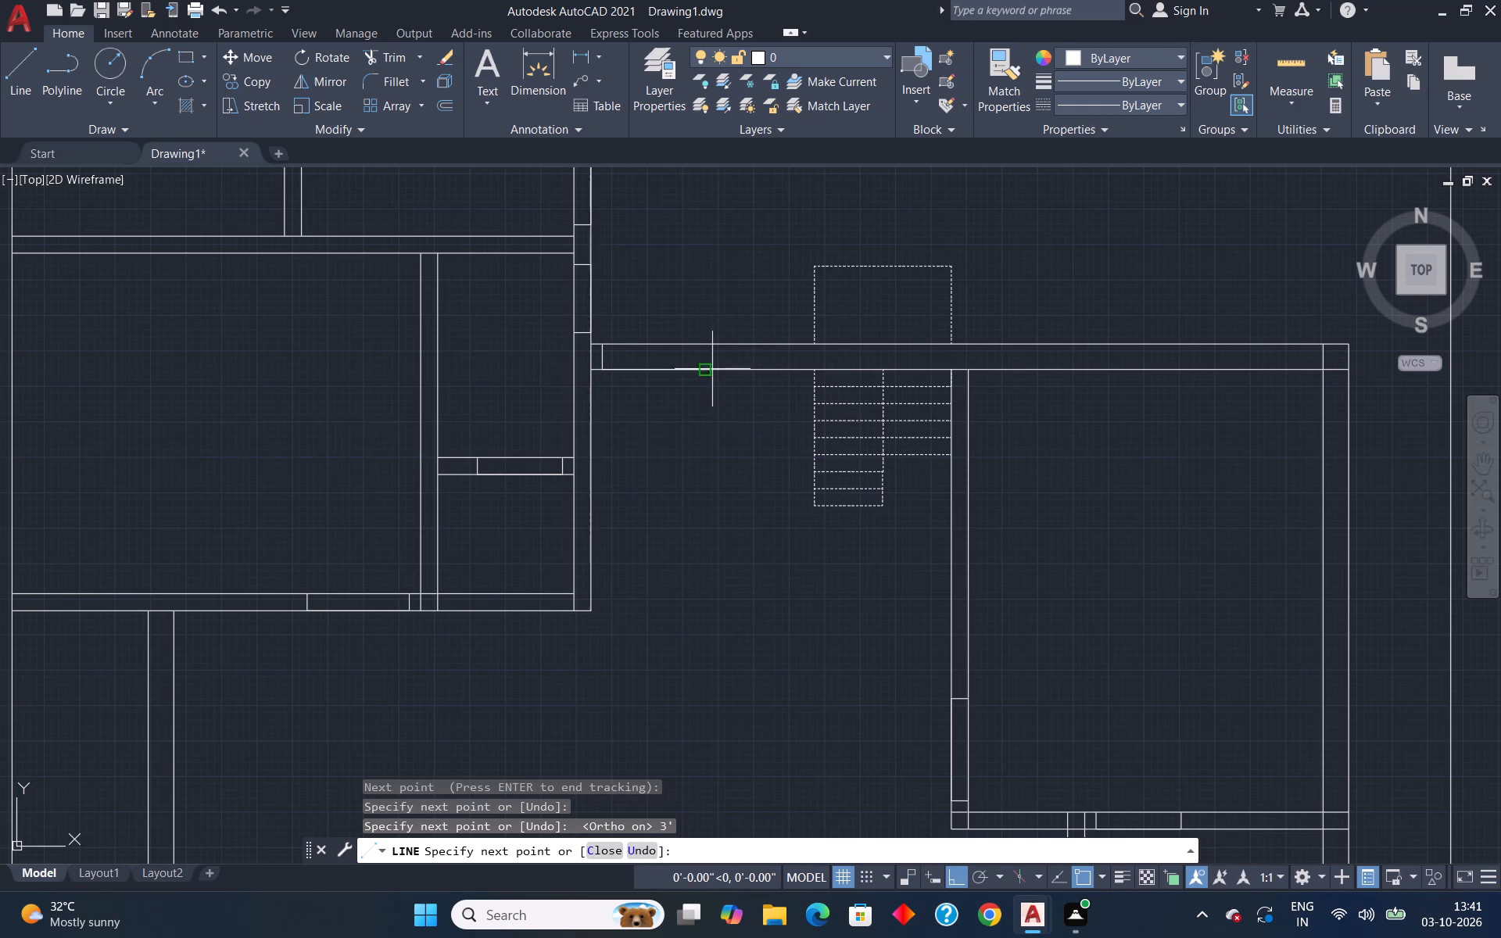
click(707, 335)
key(Escape)
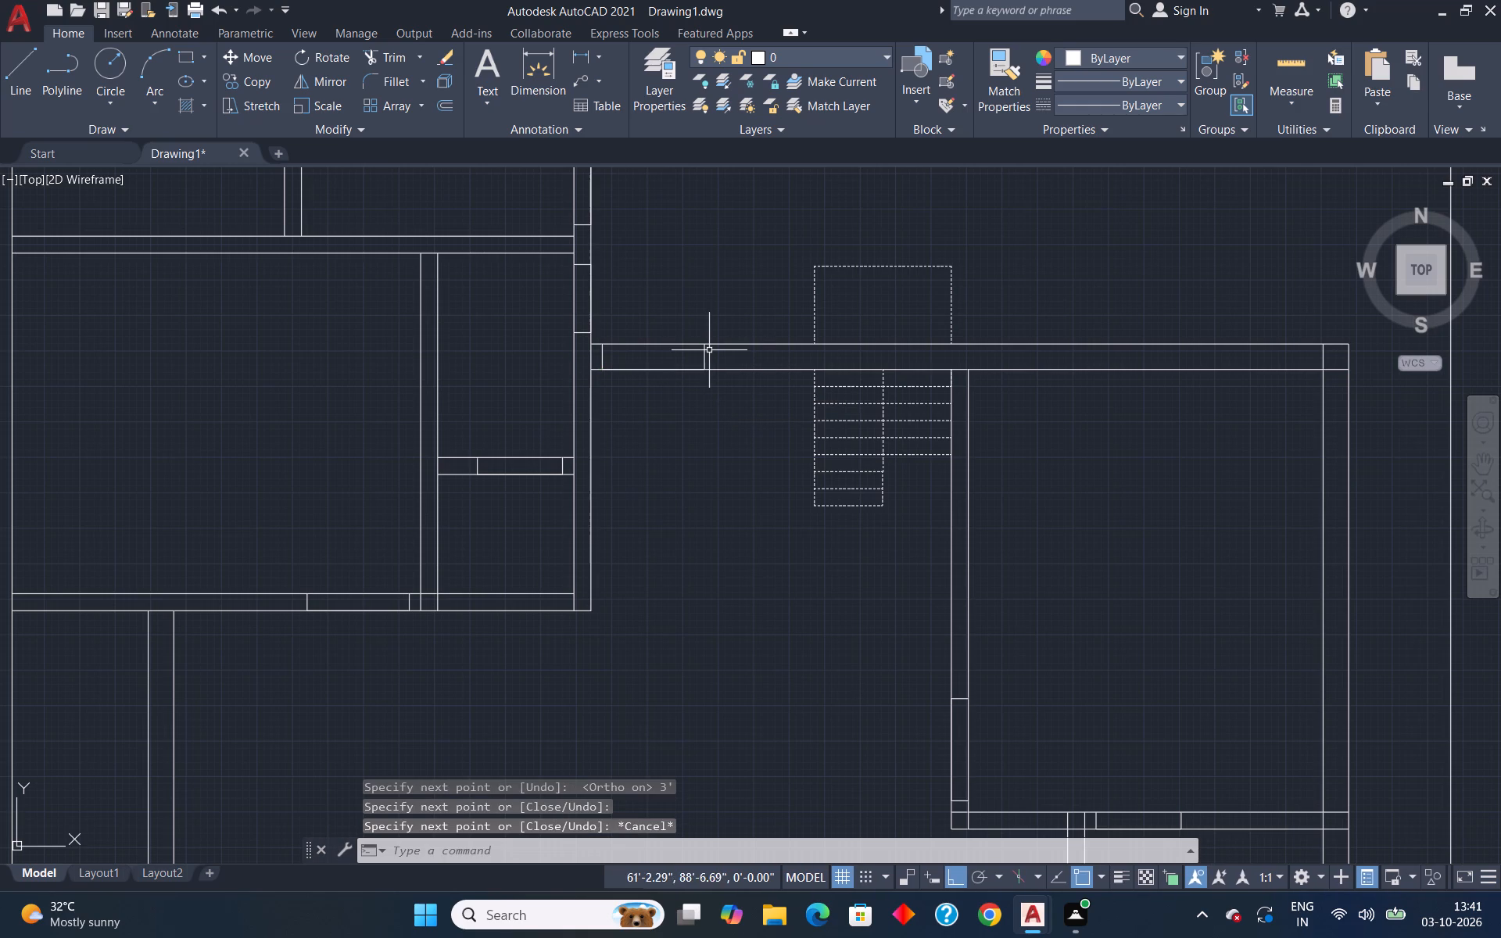
Trim the upper line of the partition beneath the northwest corner room, west of that room's east partition.
scroll(741, 379, down, 2)
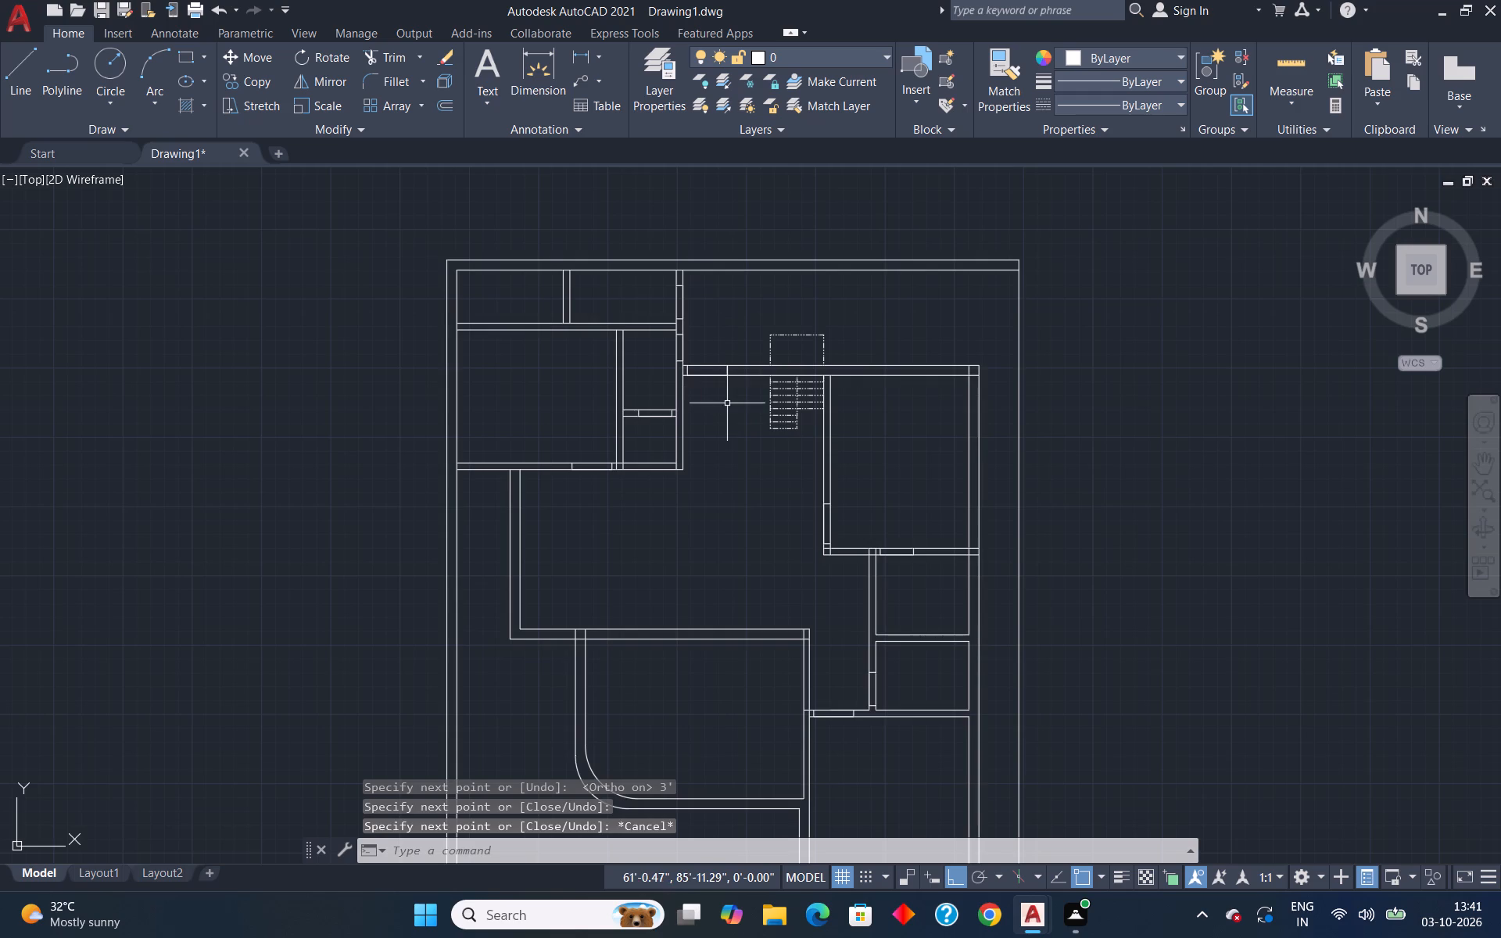
scroll(726, 405, down, 1)
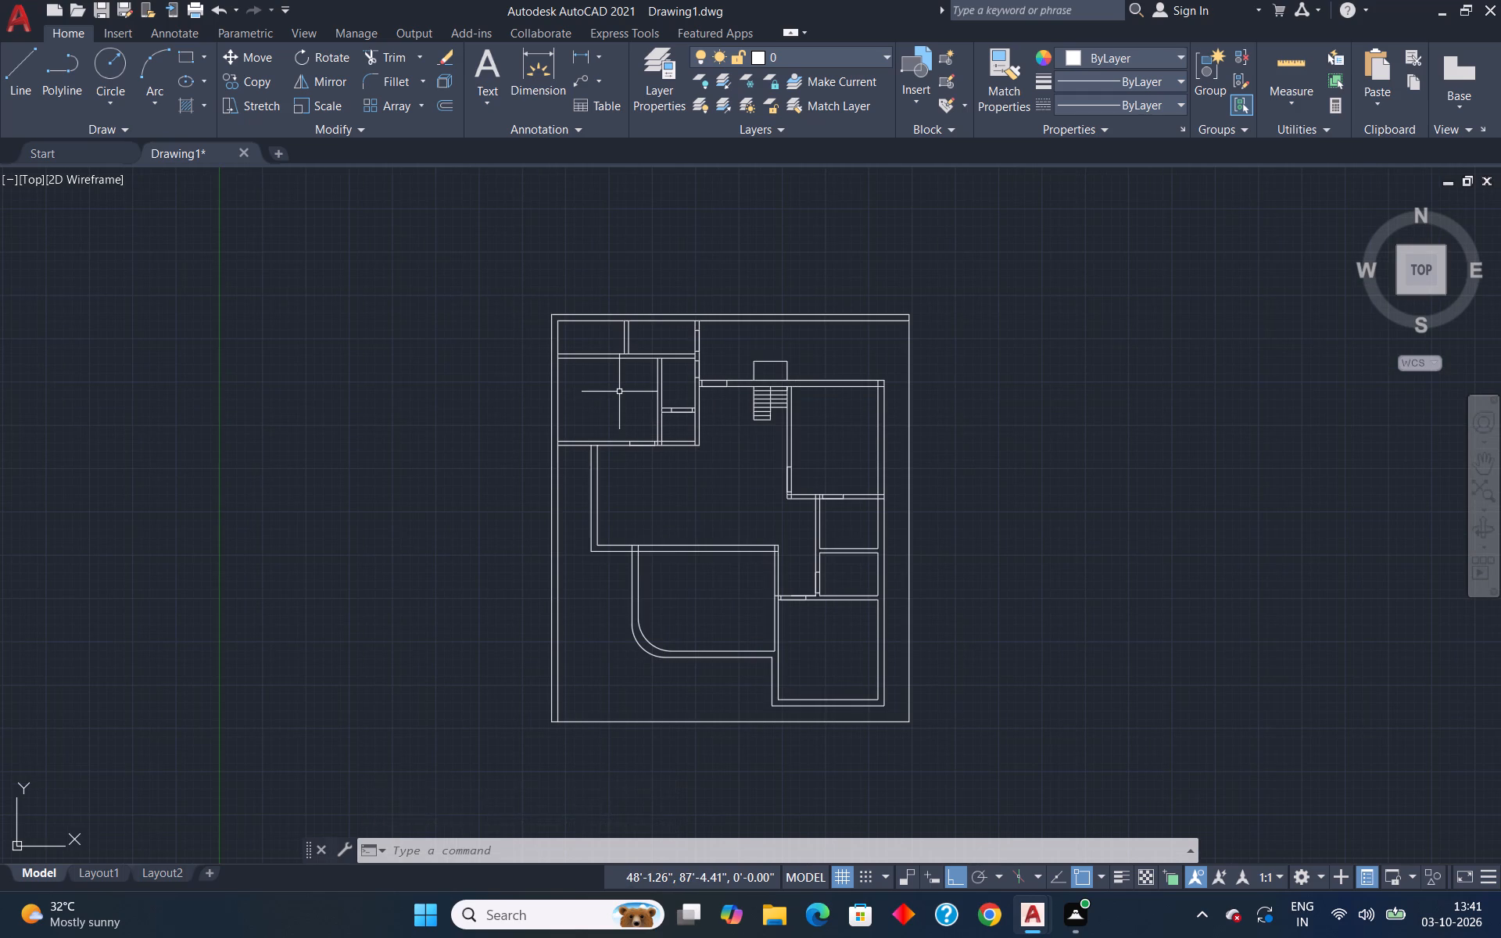
text(tr)
key(Return)
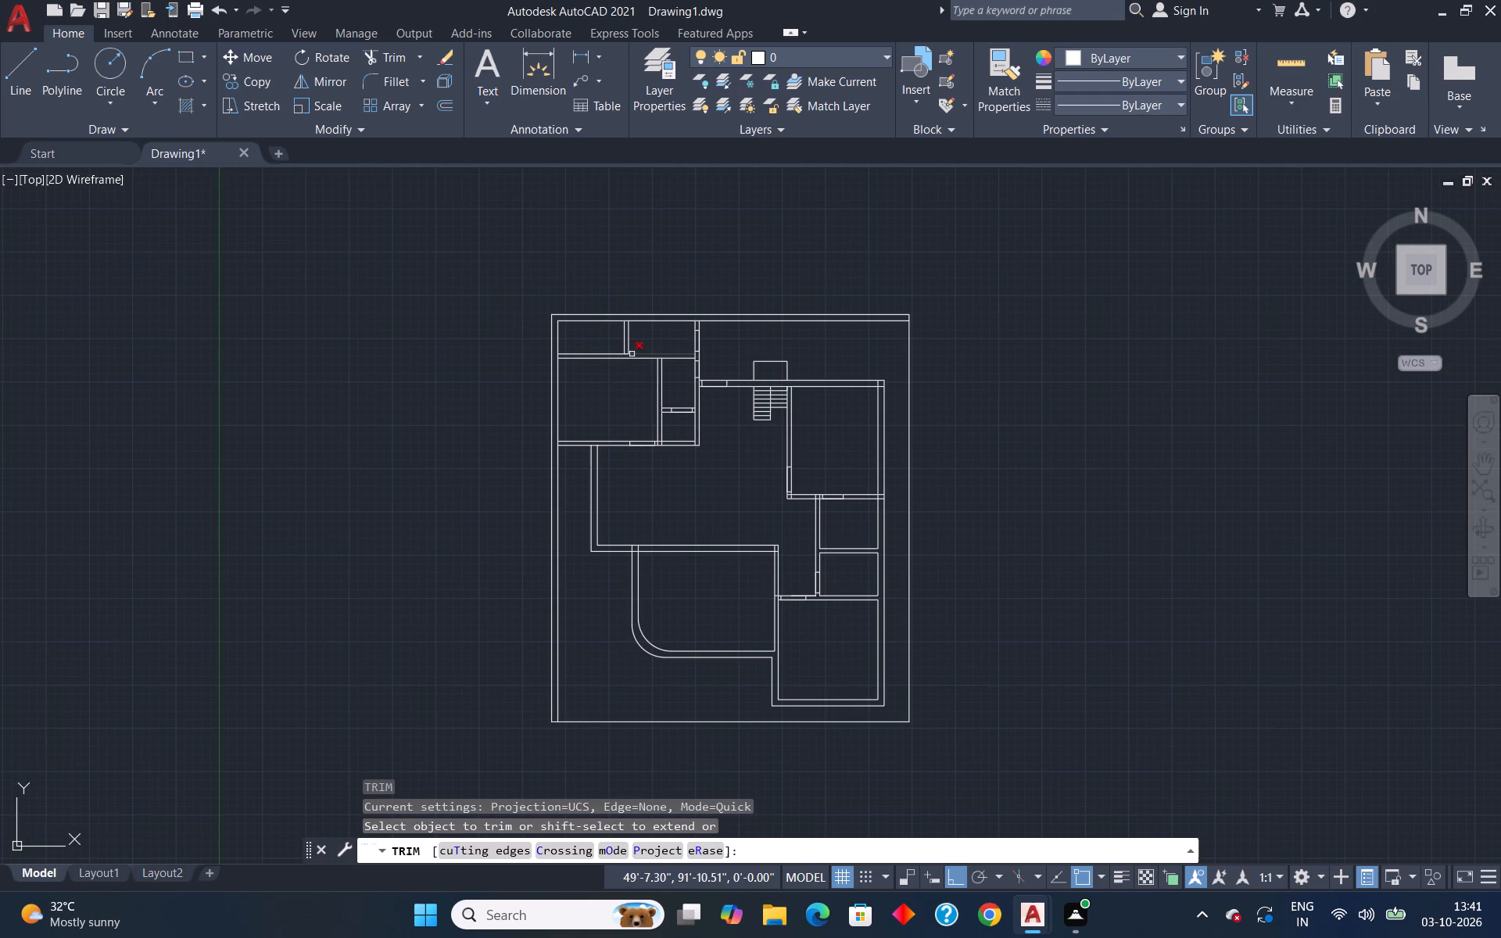
scroll(631, 354, up, 2)
click(557, 350)
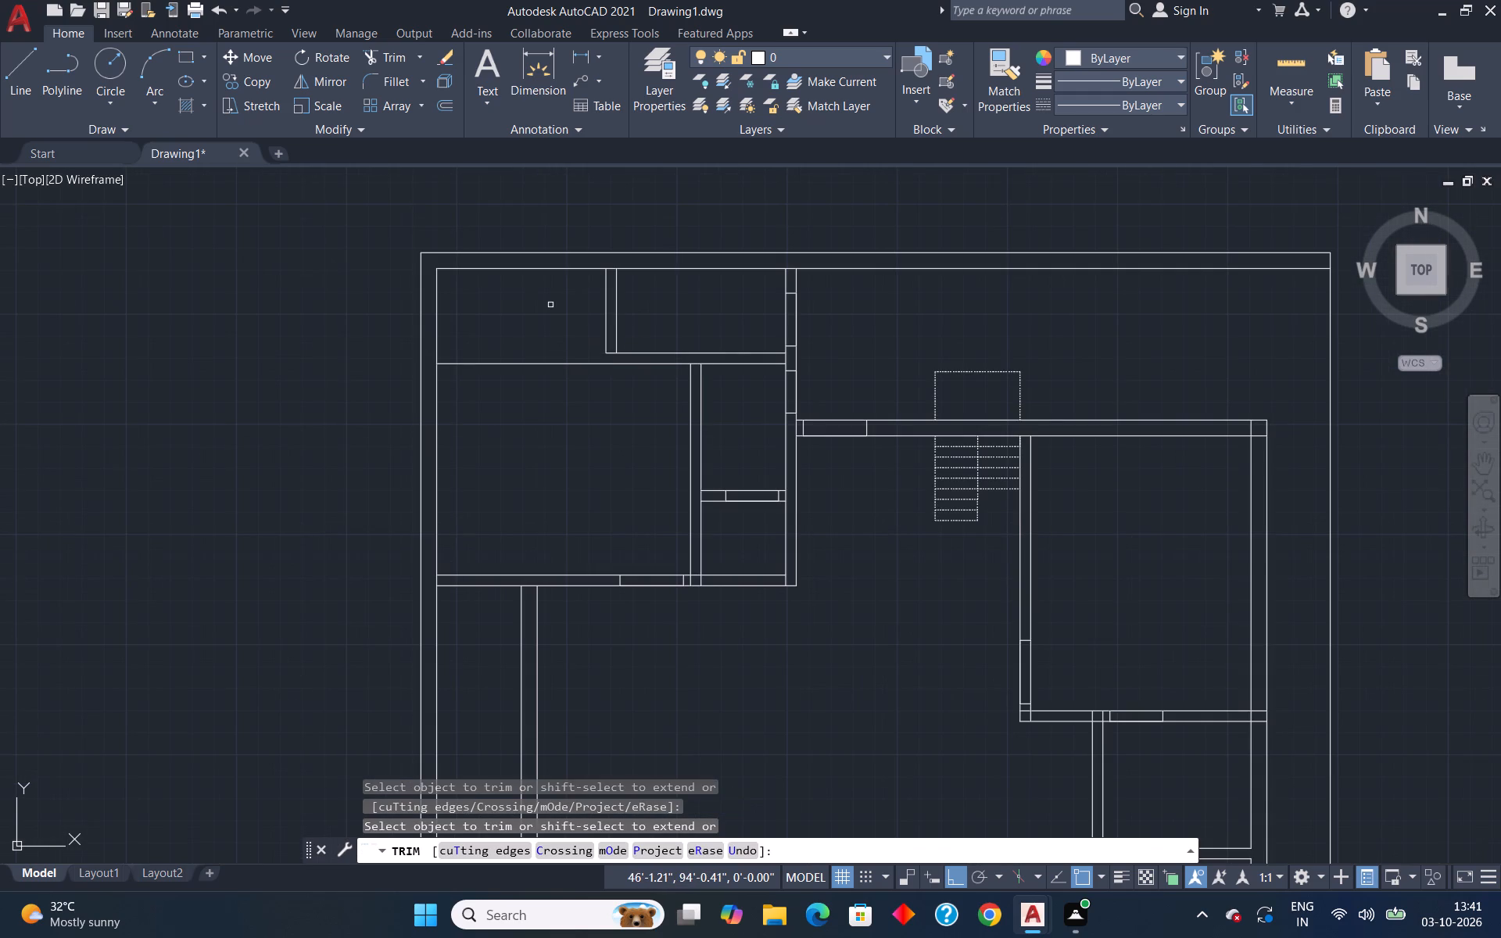
key(grave)
key(Escape)
key(Escape)
Extend both lines of the partition between the two top northwest rooms down to the lower line of the partition below.
text(ex)
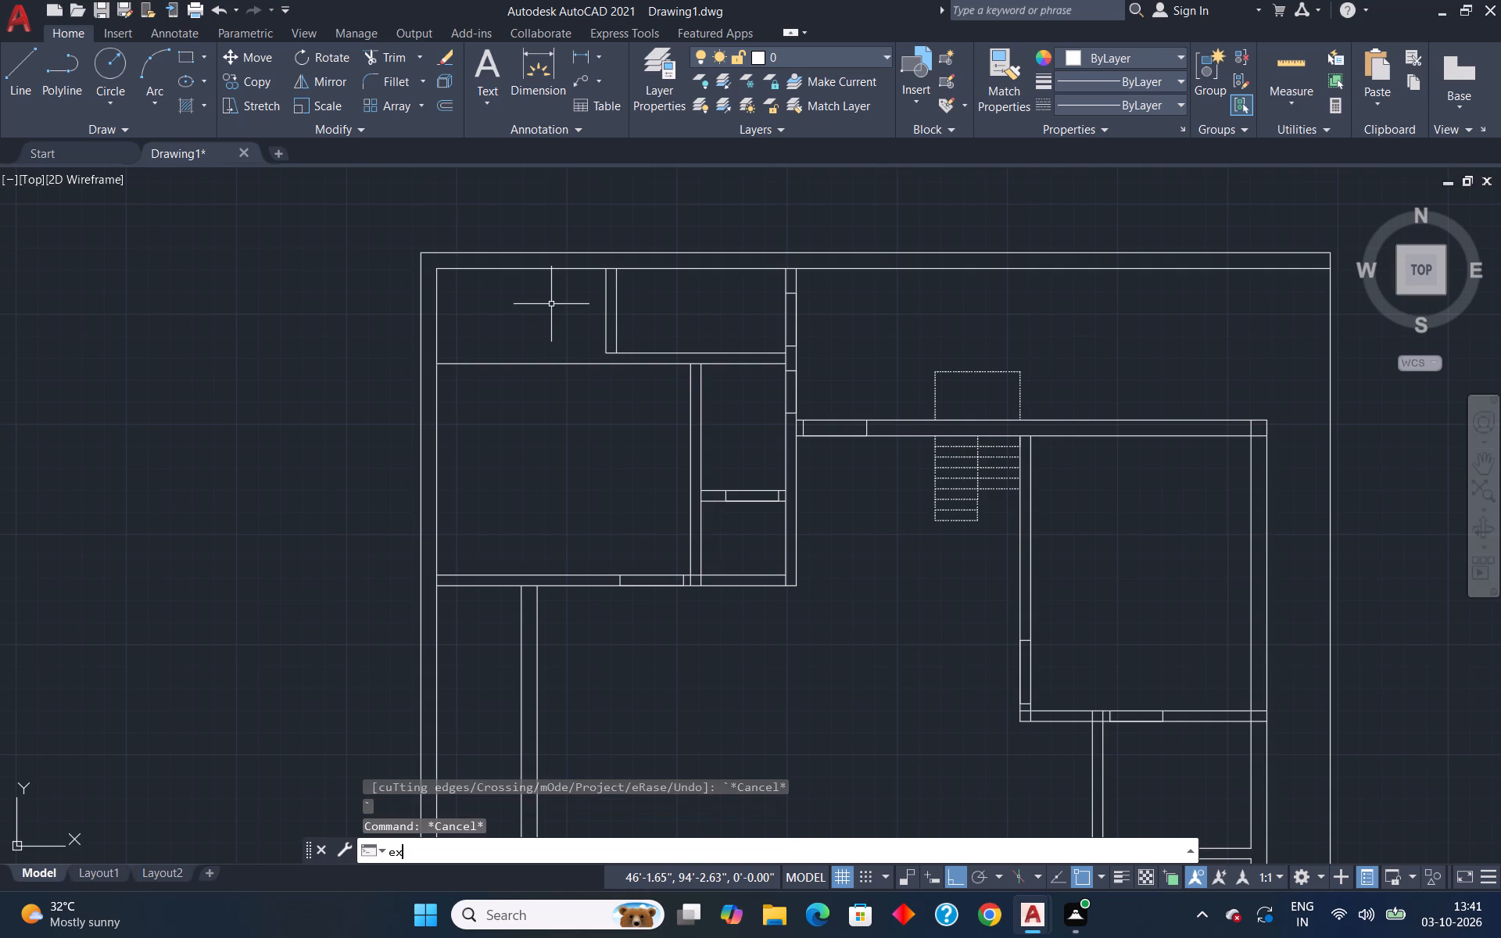
key(Return)
click(606, 338)
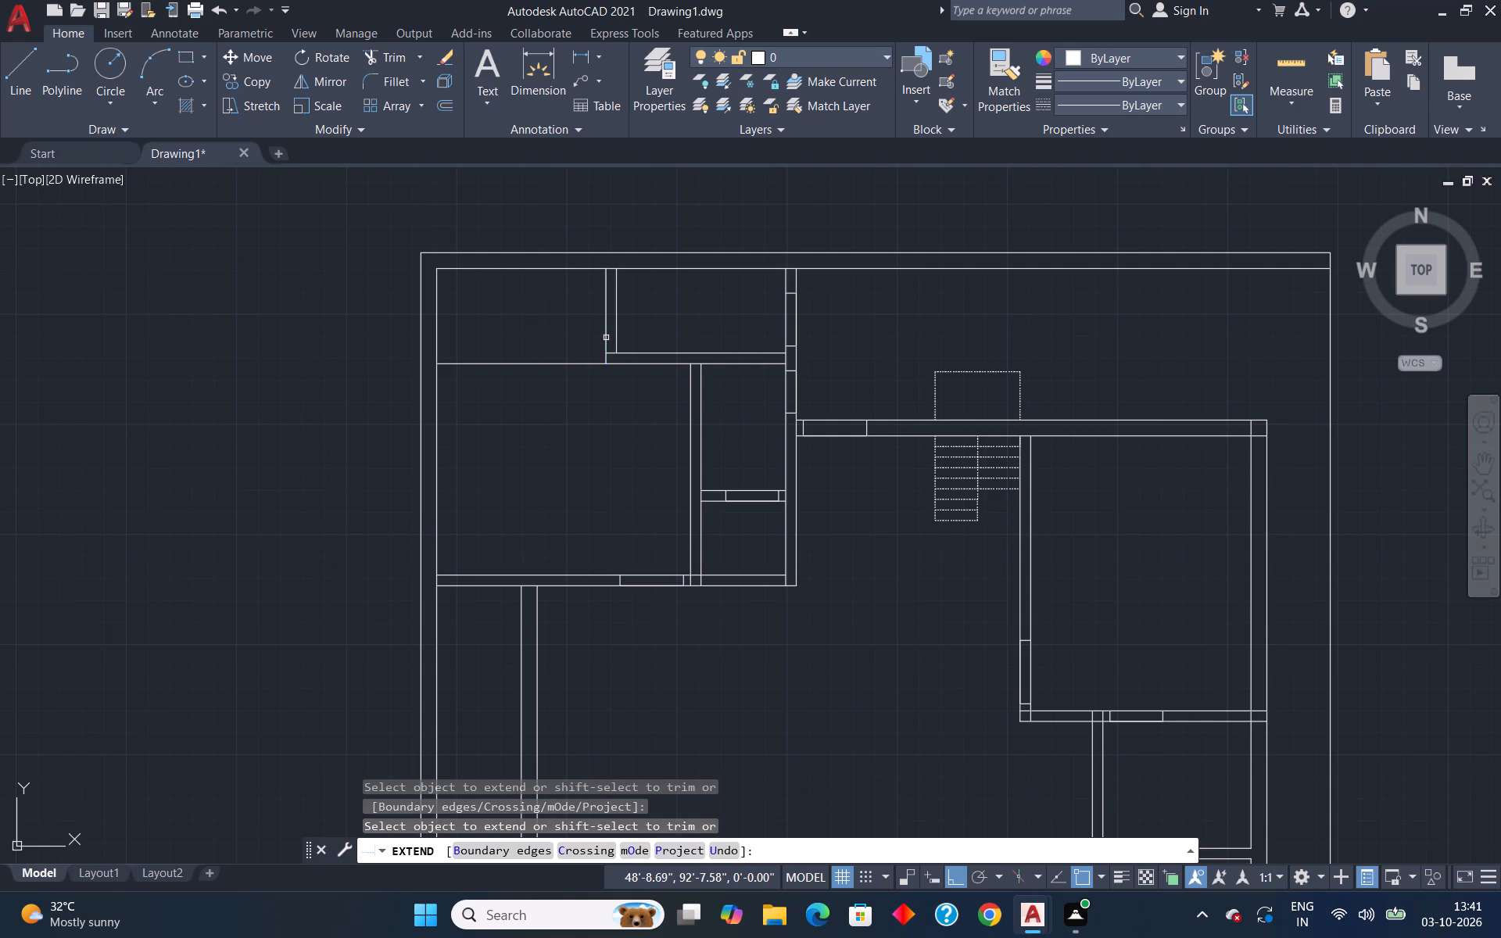
click(615, 342)
key(Escape)
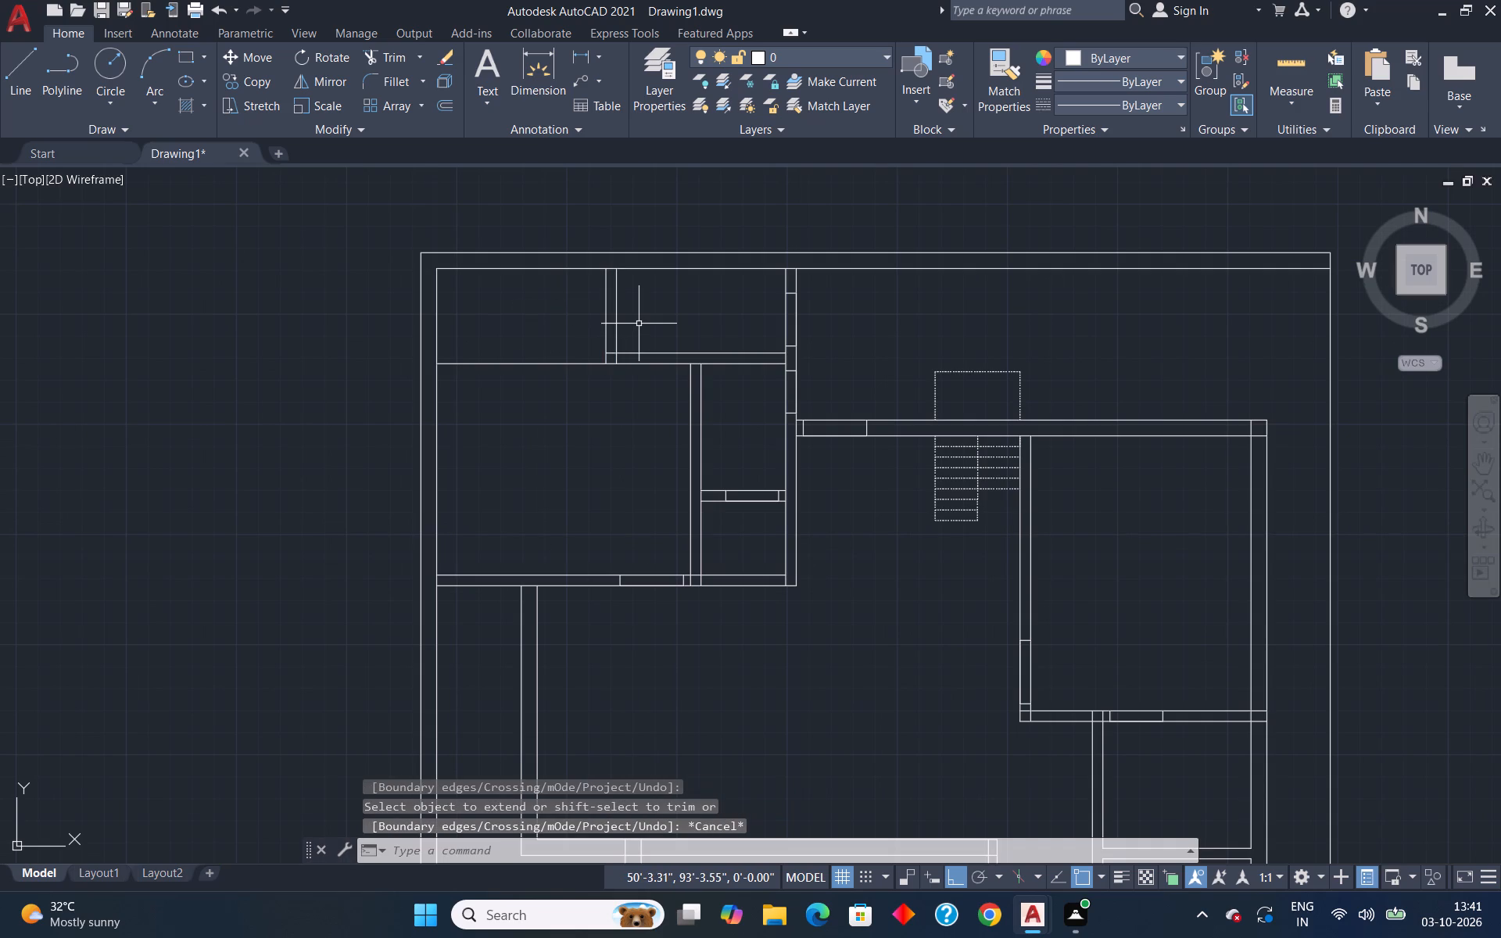
Trim the overlapping line segments inside the junction where that dividing partition meets the partition below.
text(tr)
key(Return)
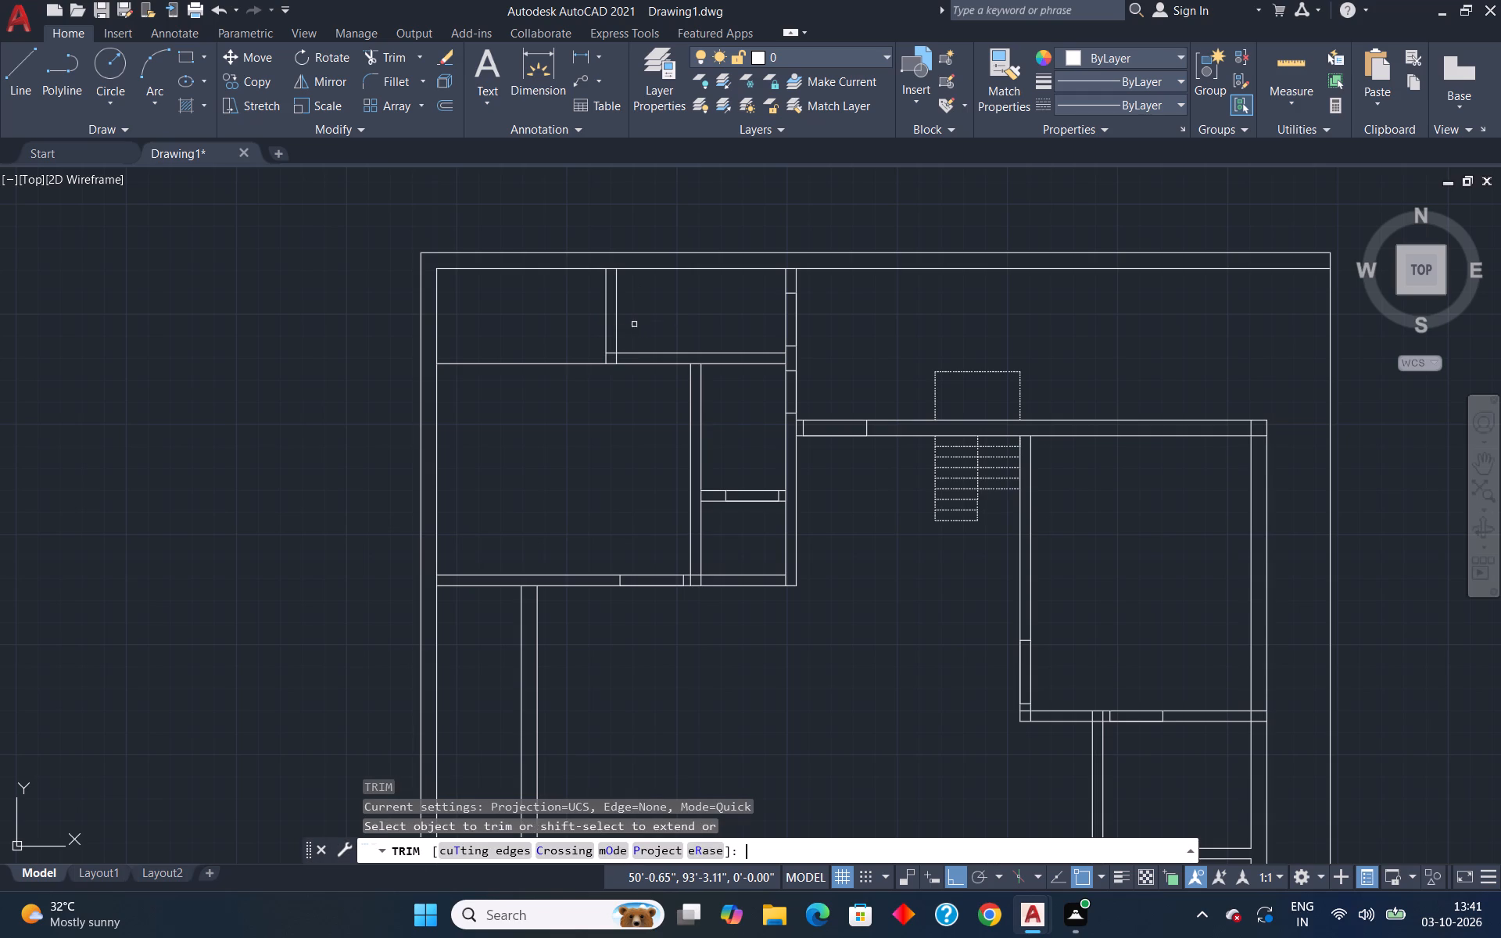
scroll(608, 349, up, 3)
drag(613, 362, 611, 381)
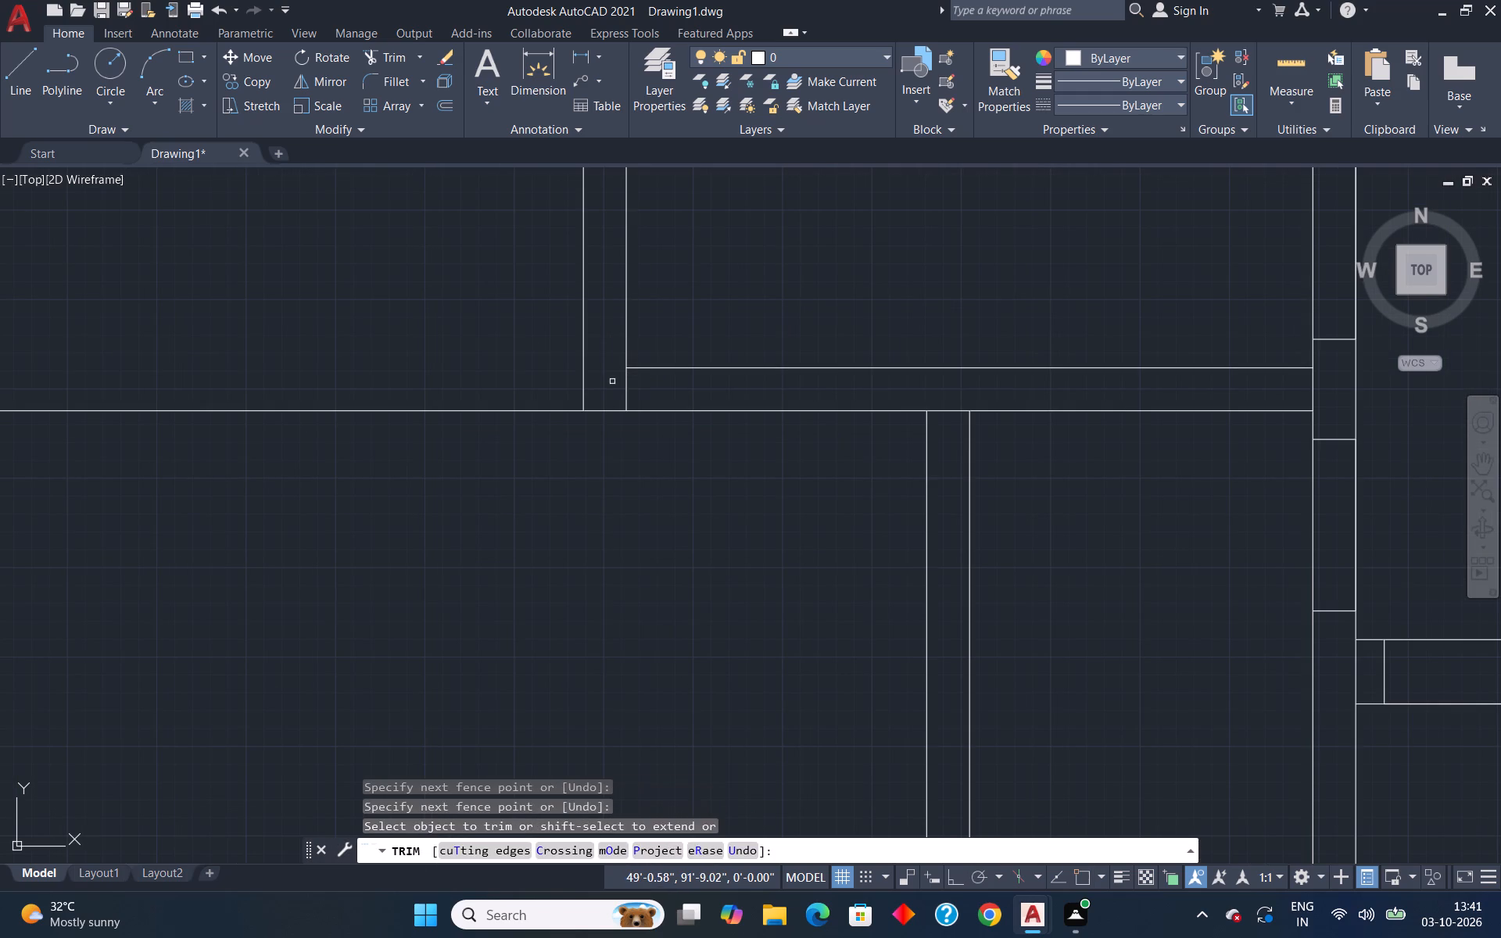
drag(614, 383, 654, 390)
key(Escape)
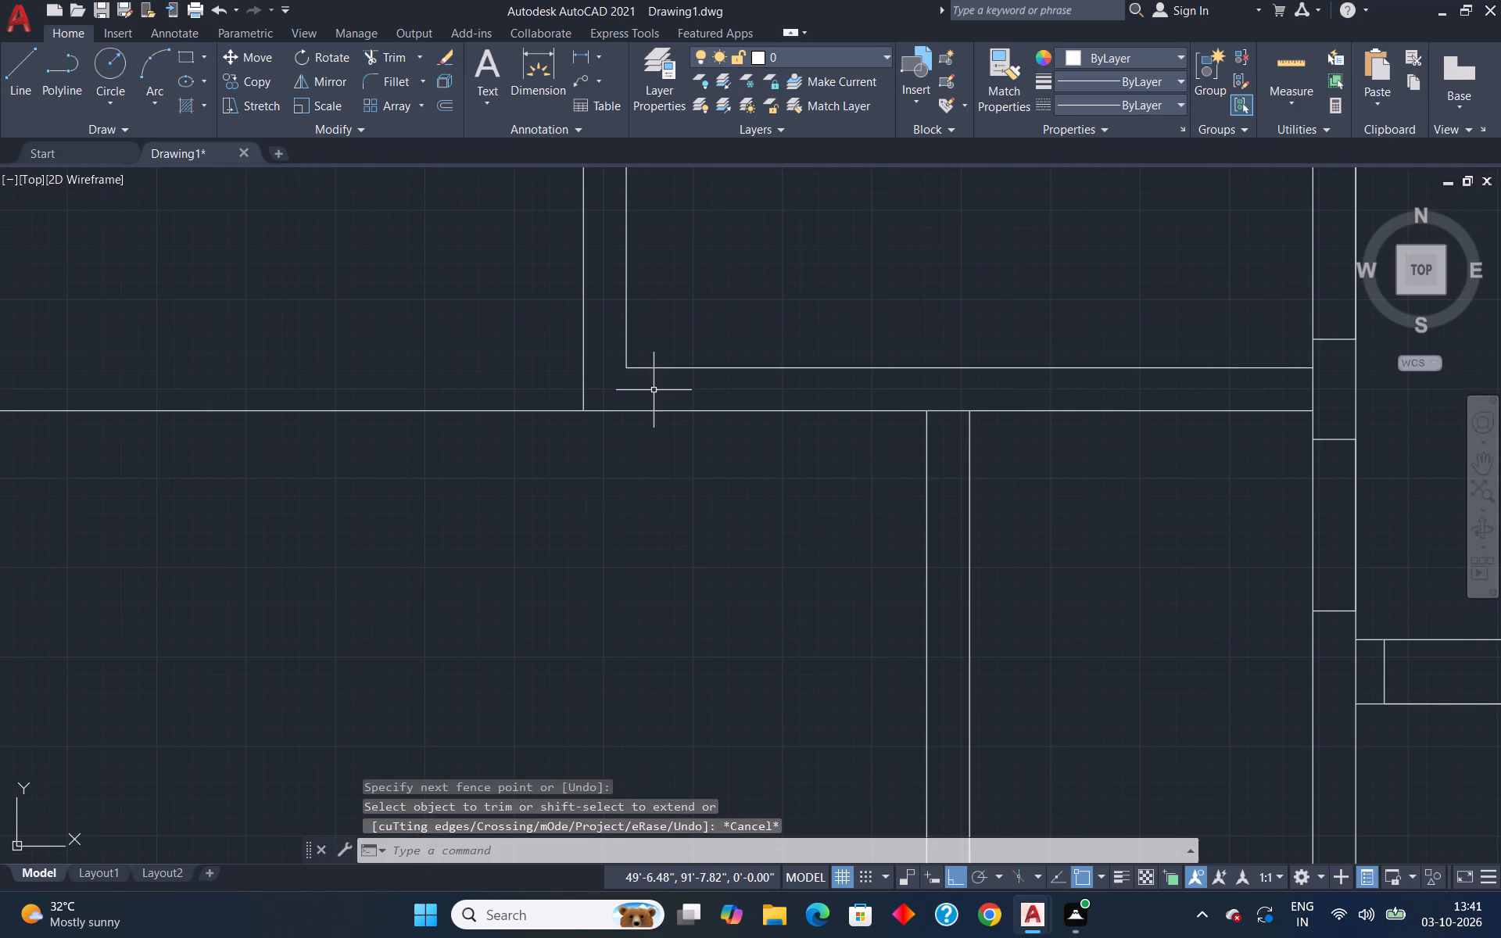
scroll(654, 390, down, 3)
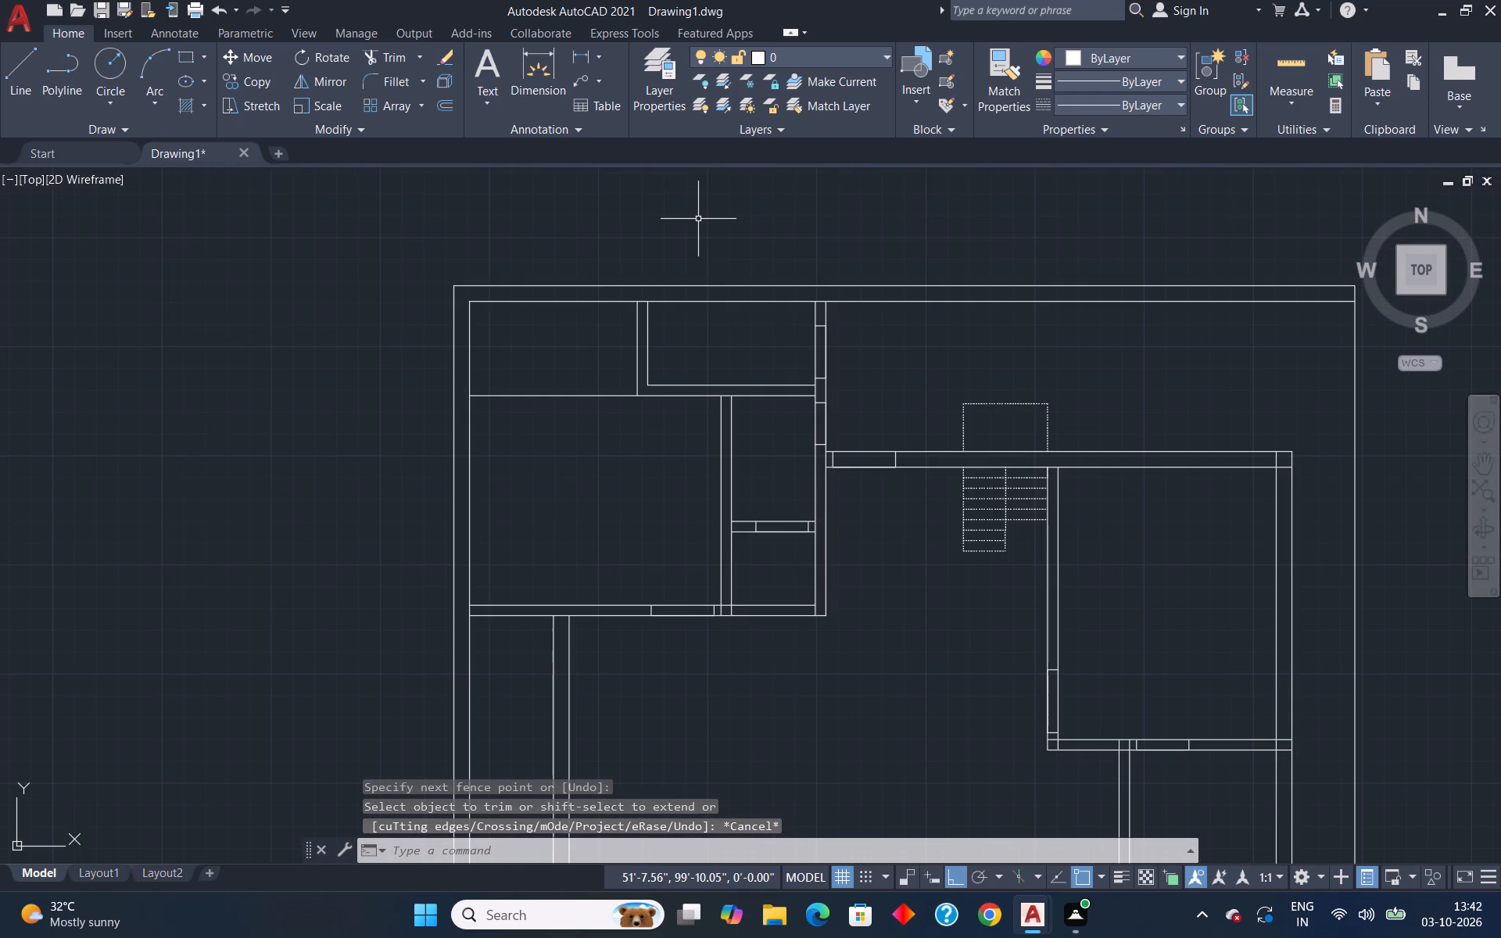
key(Escape)
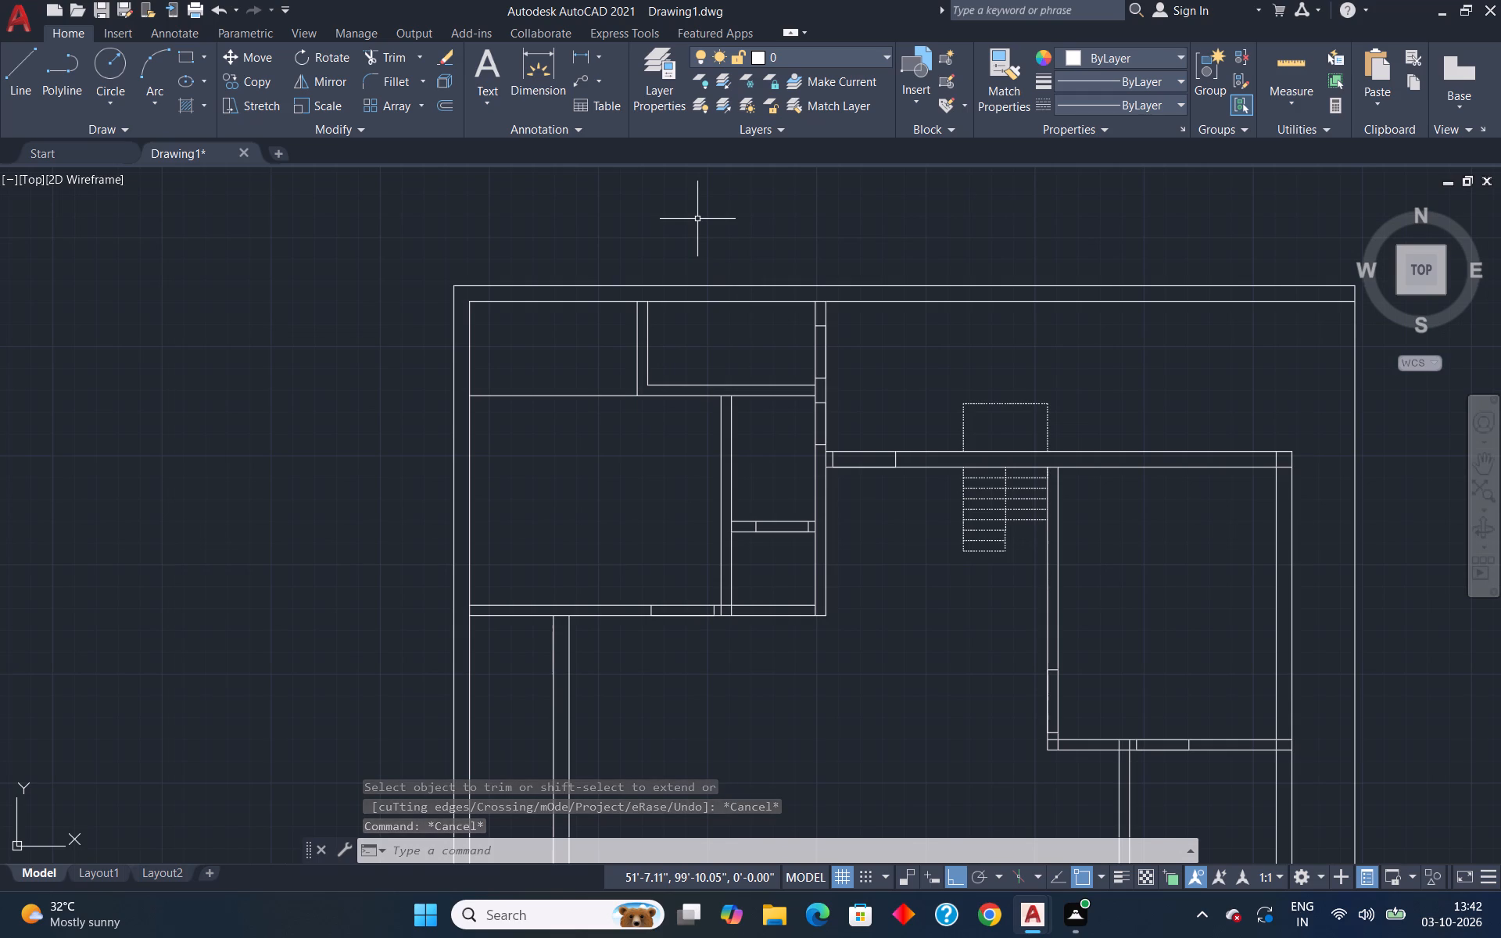
Extend the bottom outer wall line of the northwest rooms west to the outer outline.
scroll(700, 279, down, 2)
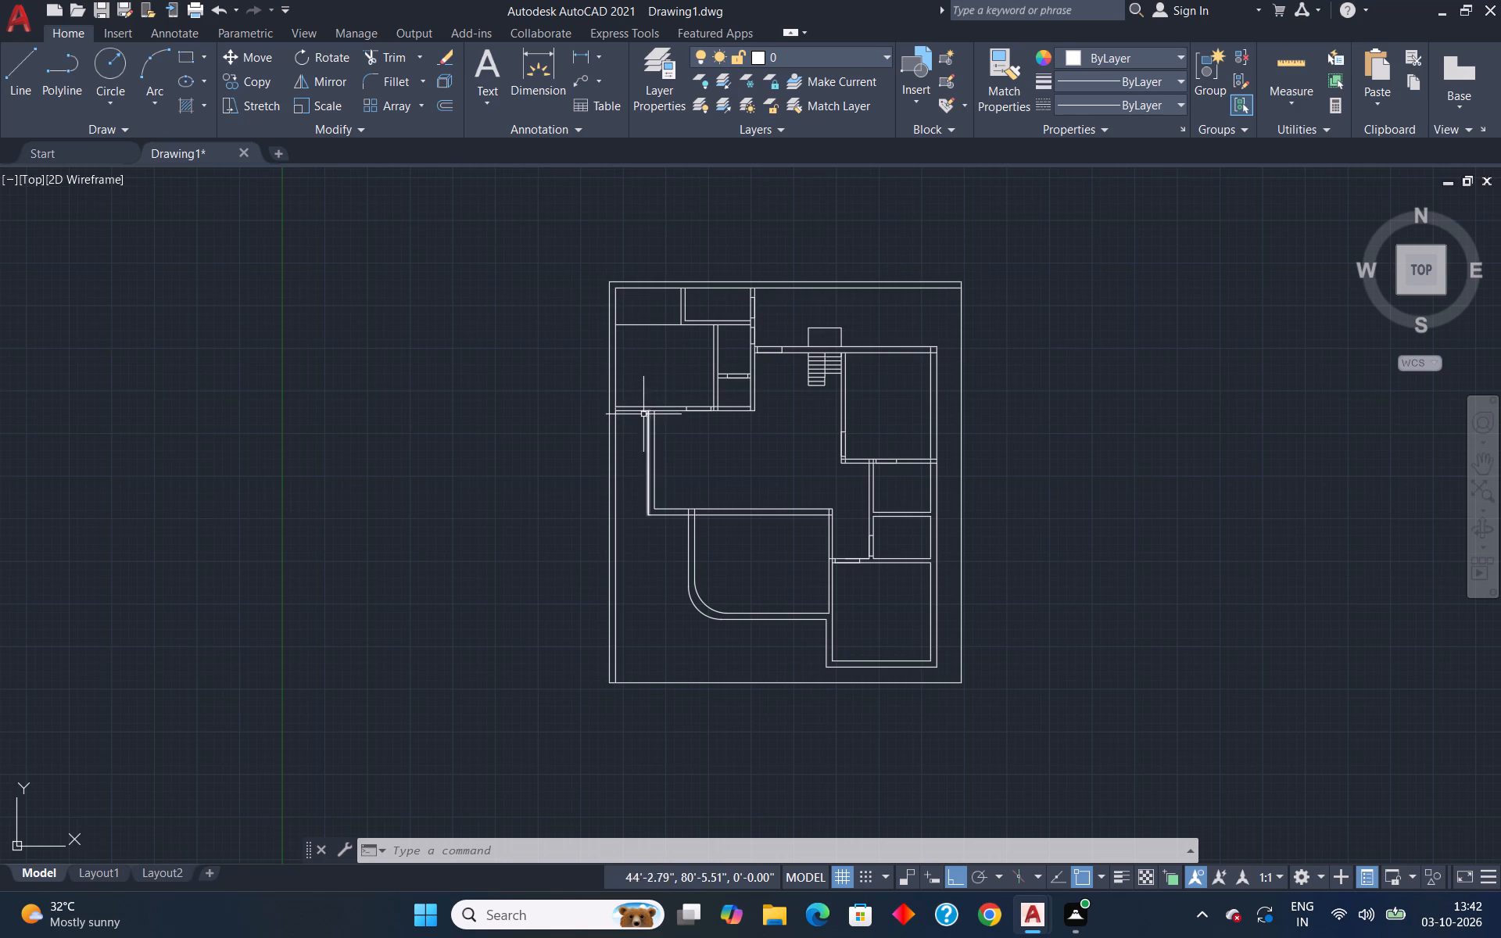
key(e)
key(x)
key(Return)
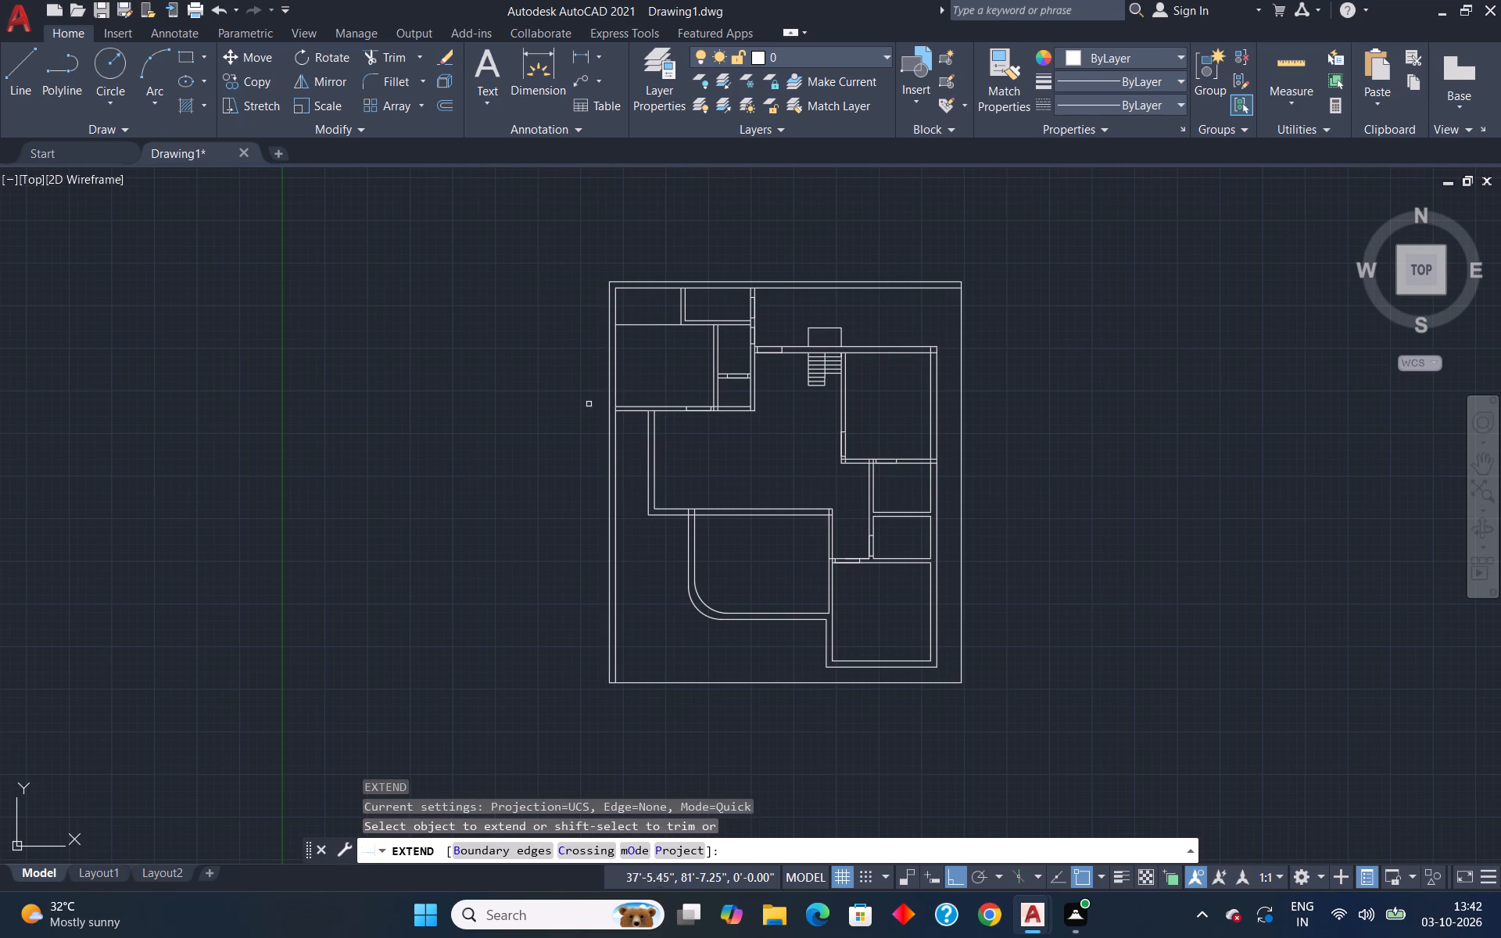
scroll(589, 401, up, 2)
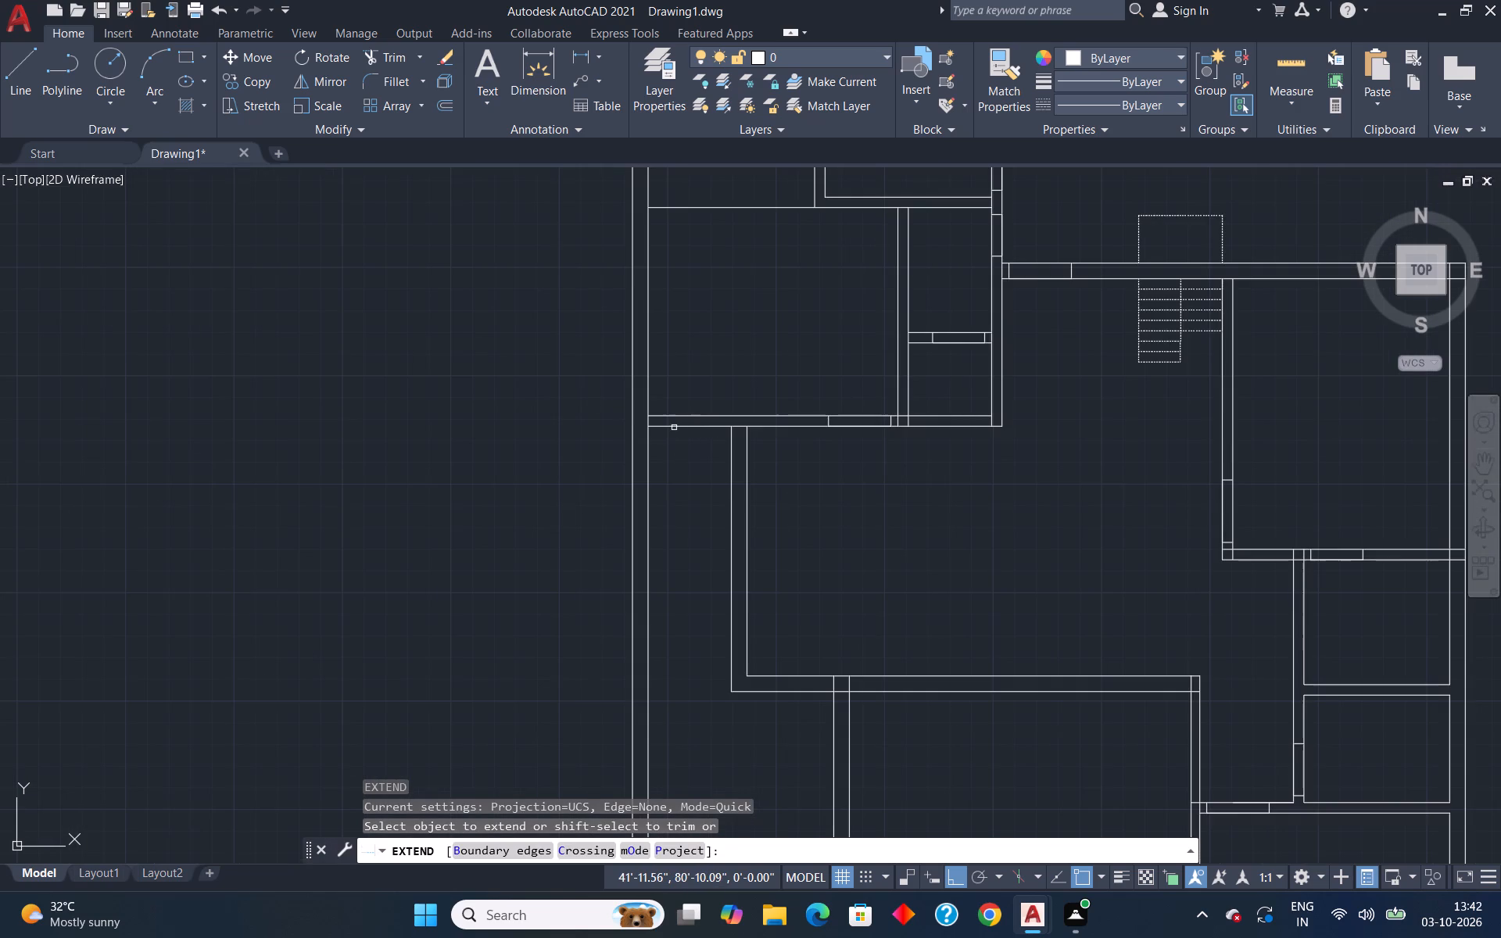
click(674, 428)
key(Escape)
Trim away the inner line along the west side of the outline below the northwest rooms.
text(tr)
key(Return)
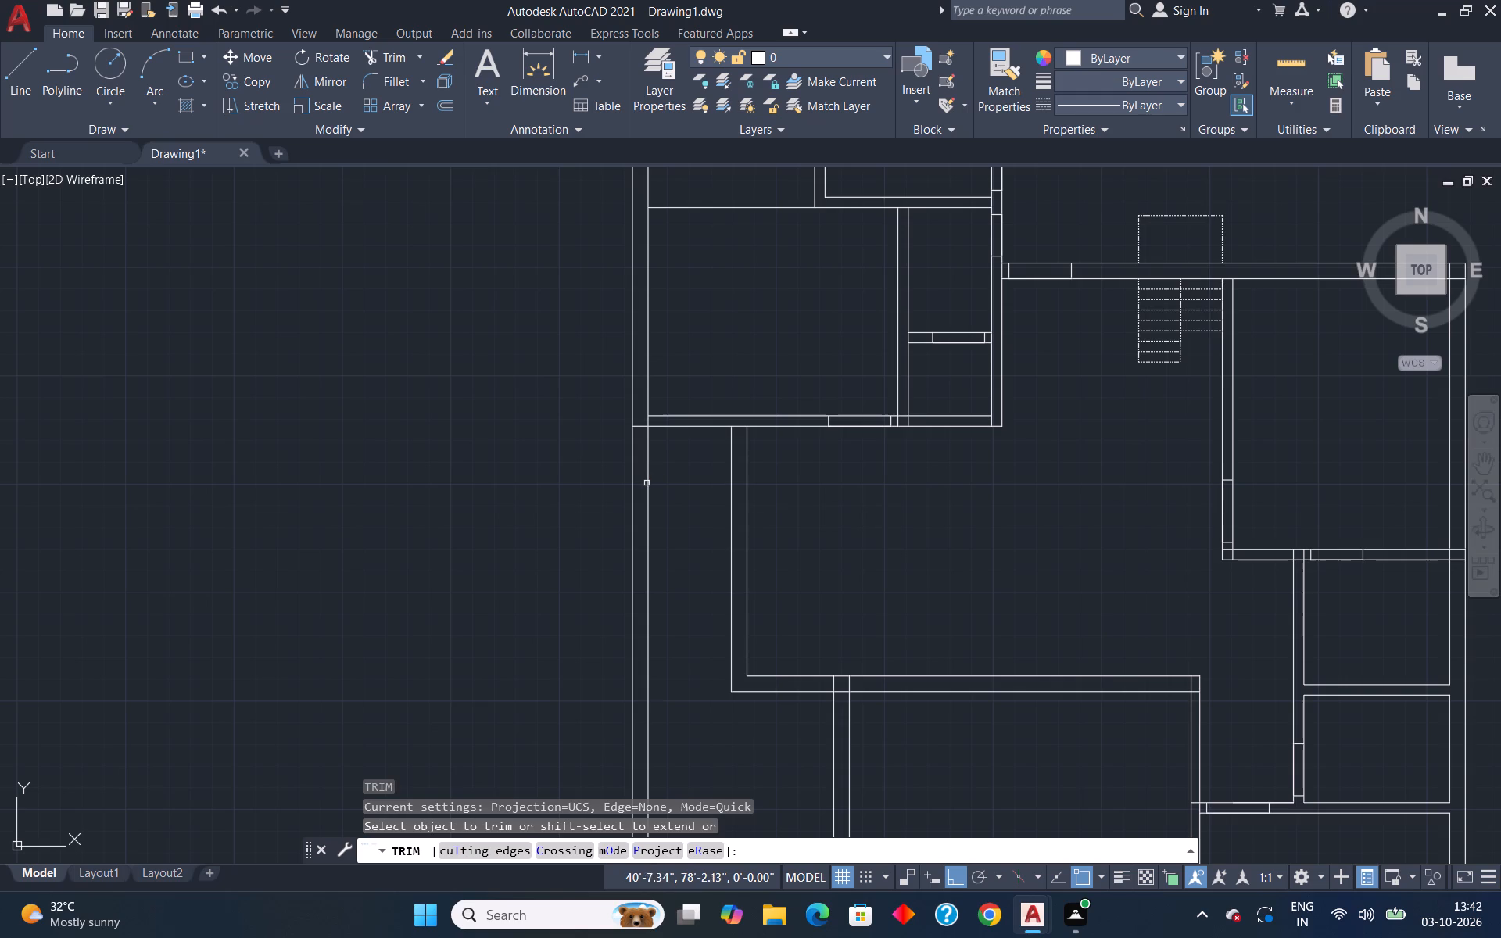
click(647, 484)
scroll(644, 469, down, 3)
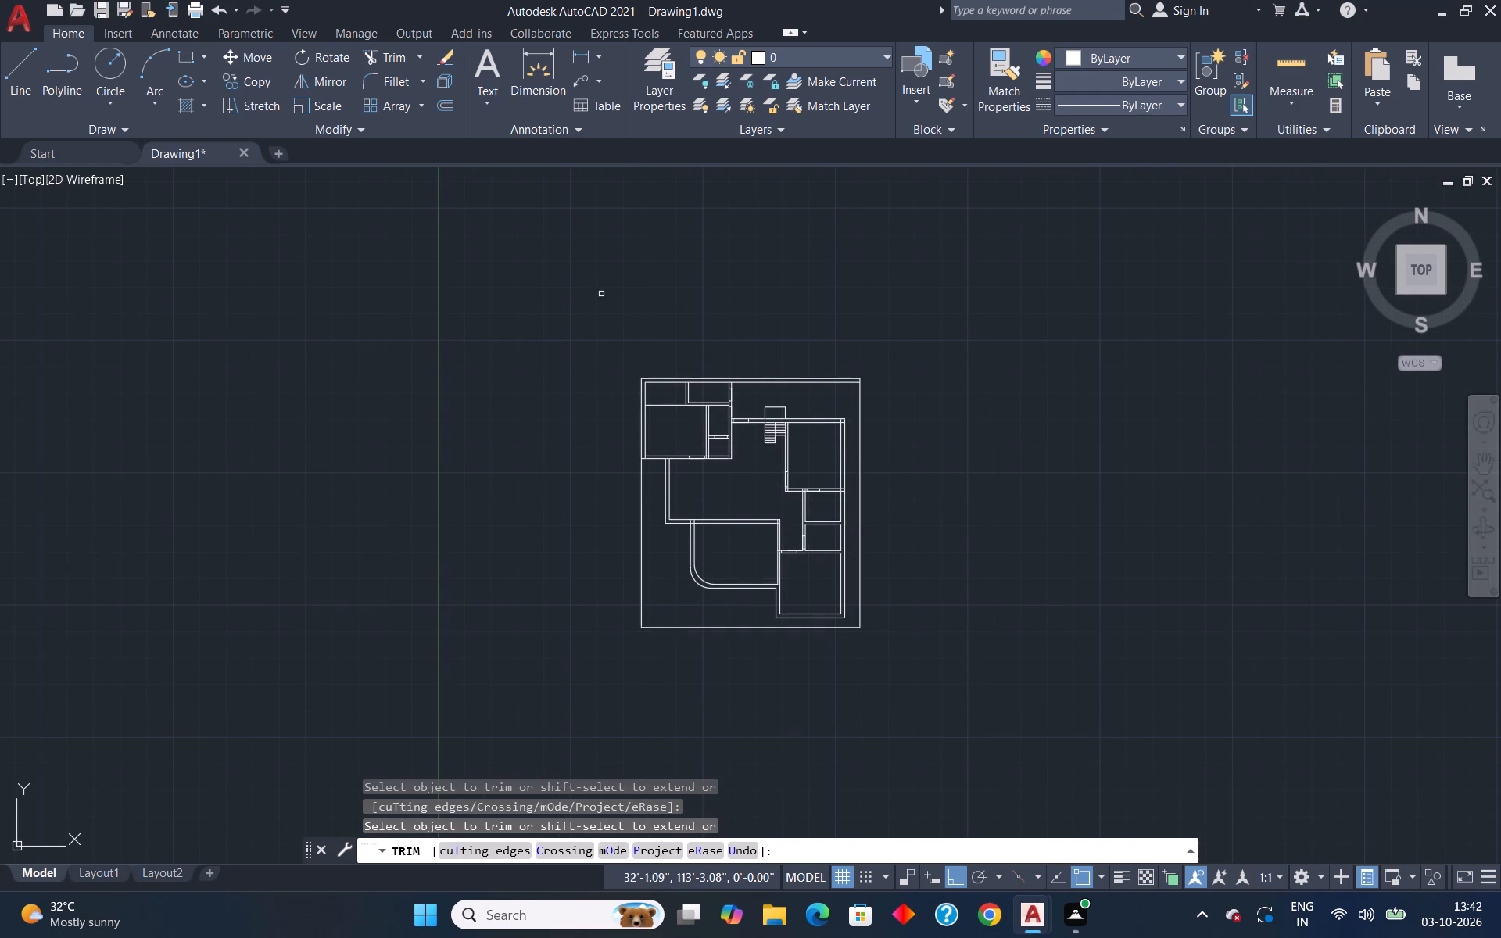
key(grave)
key(Escape)
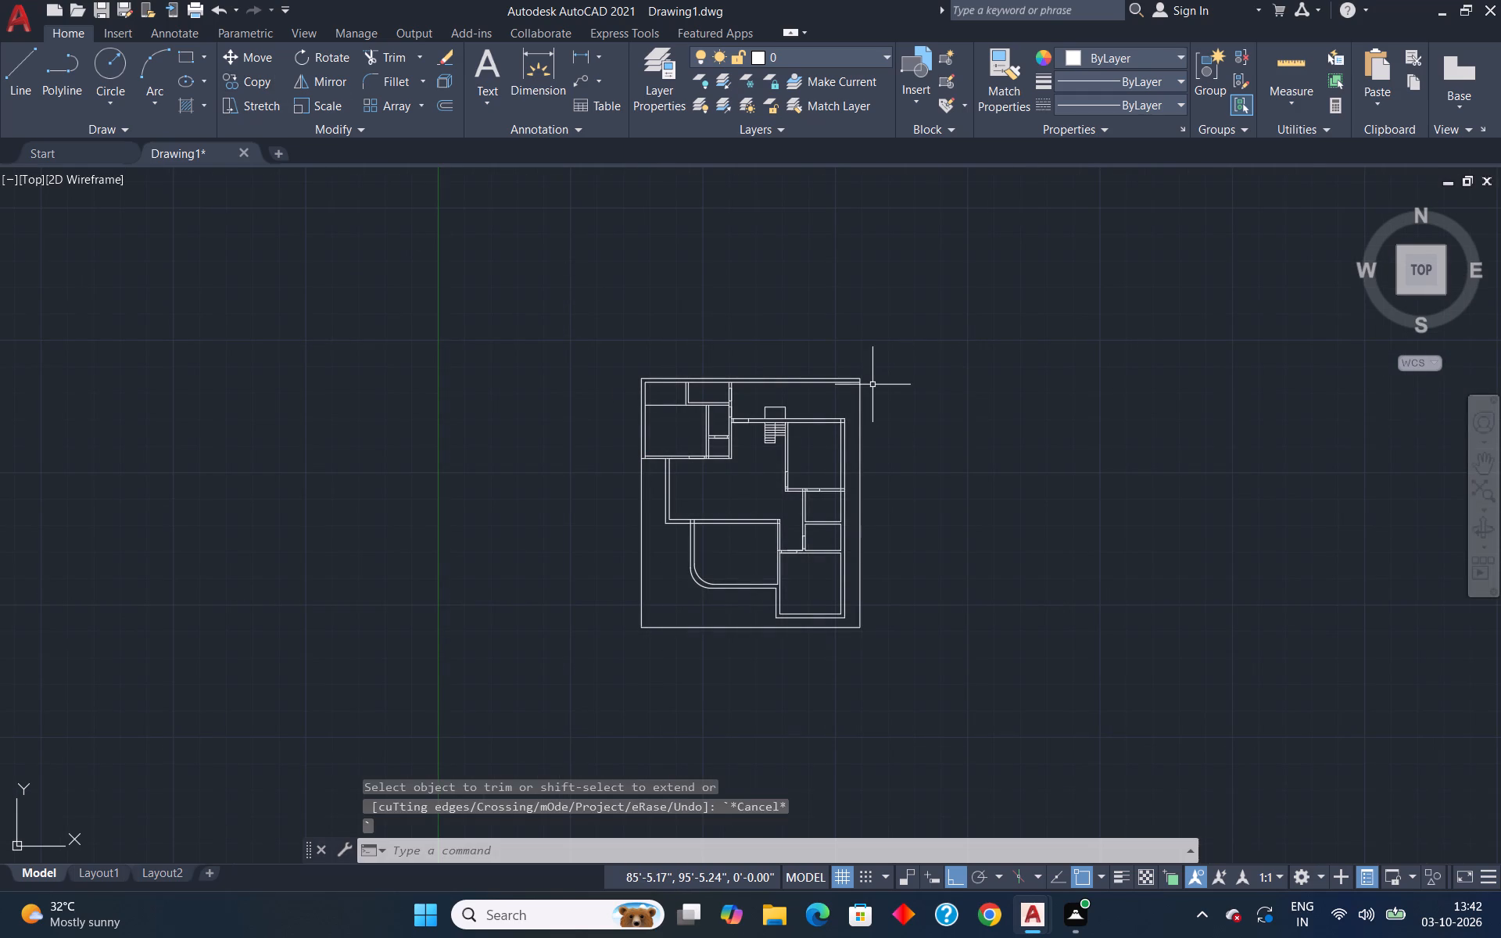
Extend the outer east wall line of the northwest rooms north to the outer outline.
key(e)
key(x)
key(Return)
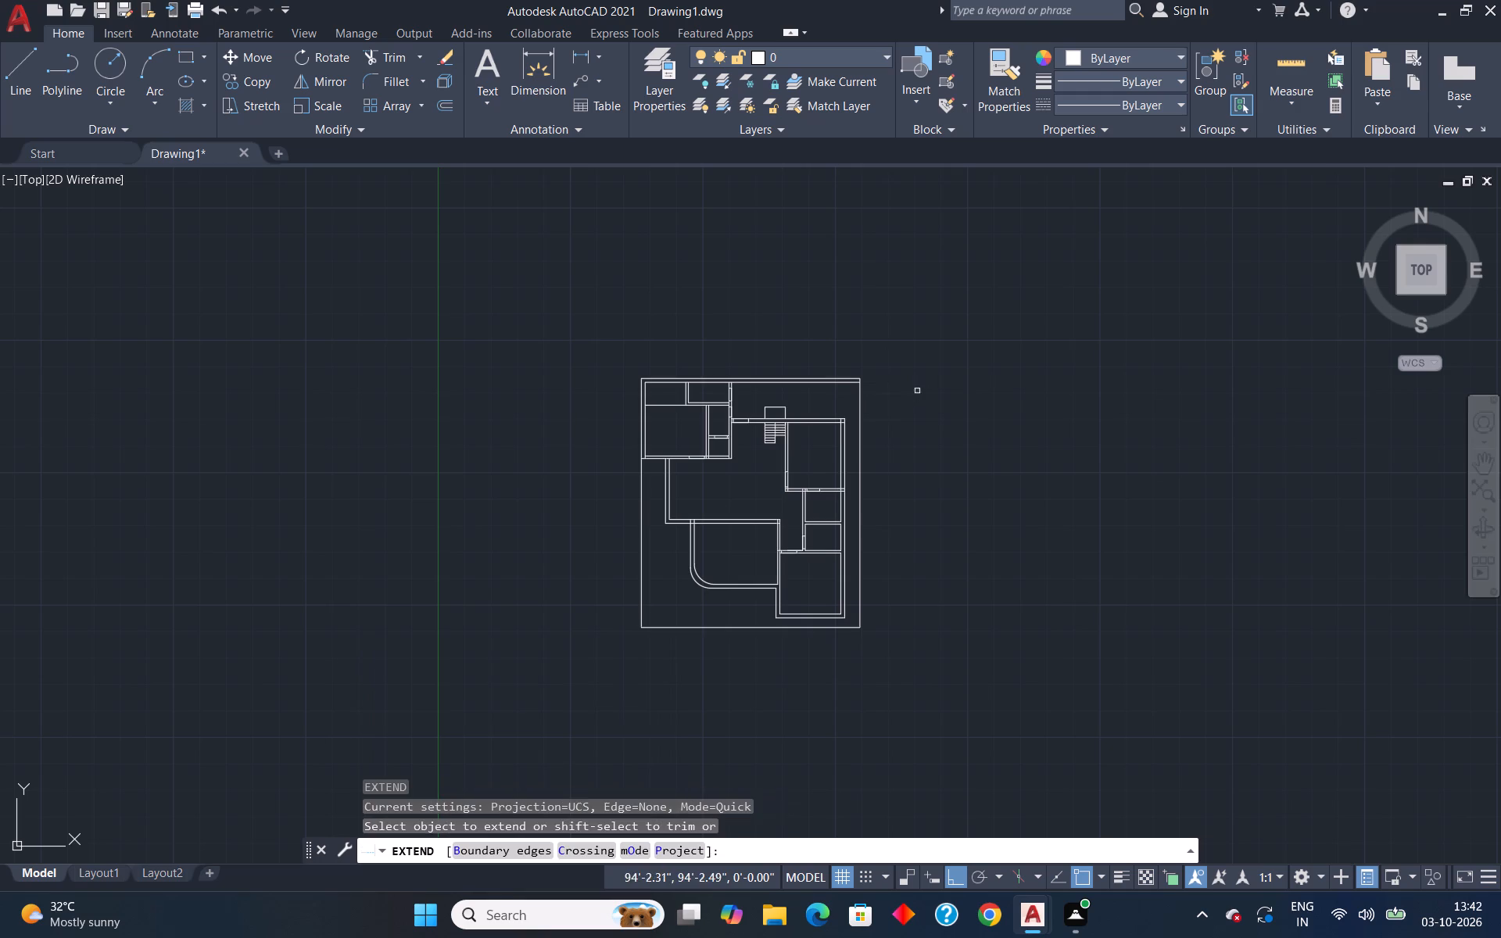
scroll(772, 416, up, 4)
click(492, 231)
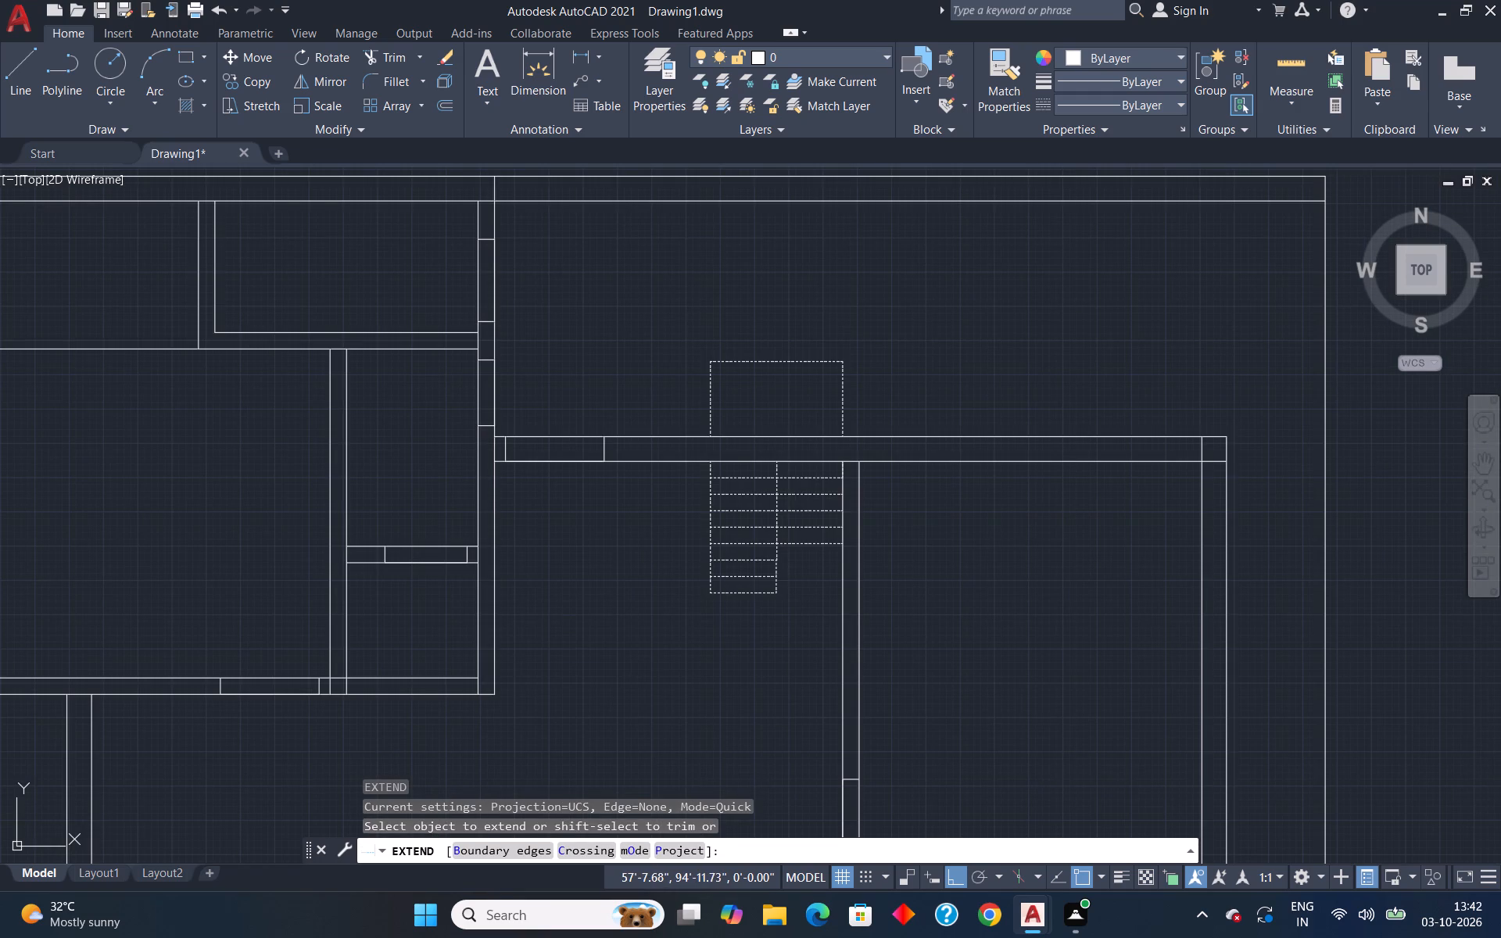
key(Escape)
Trim away the inner line along the north side of the outline east of the northwest rooms.
text(tr)
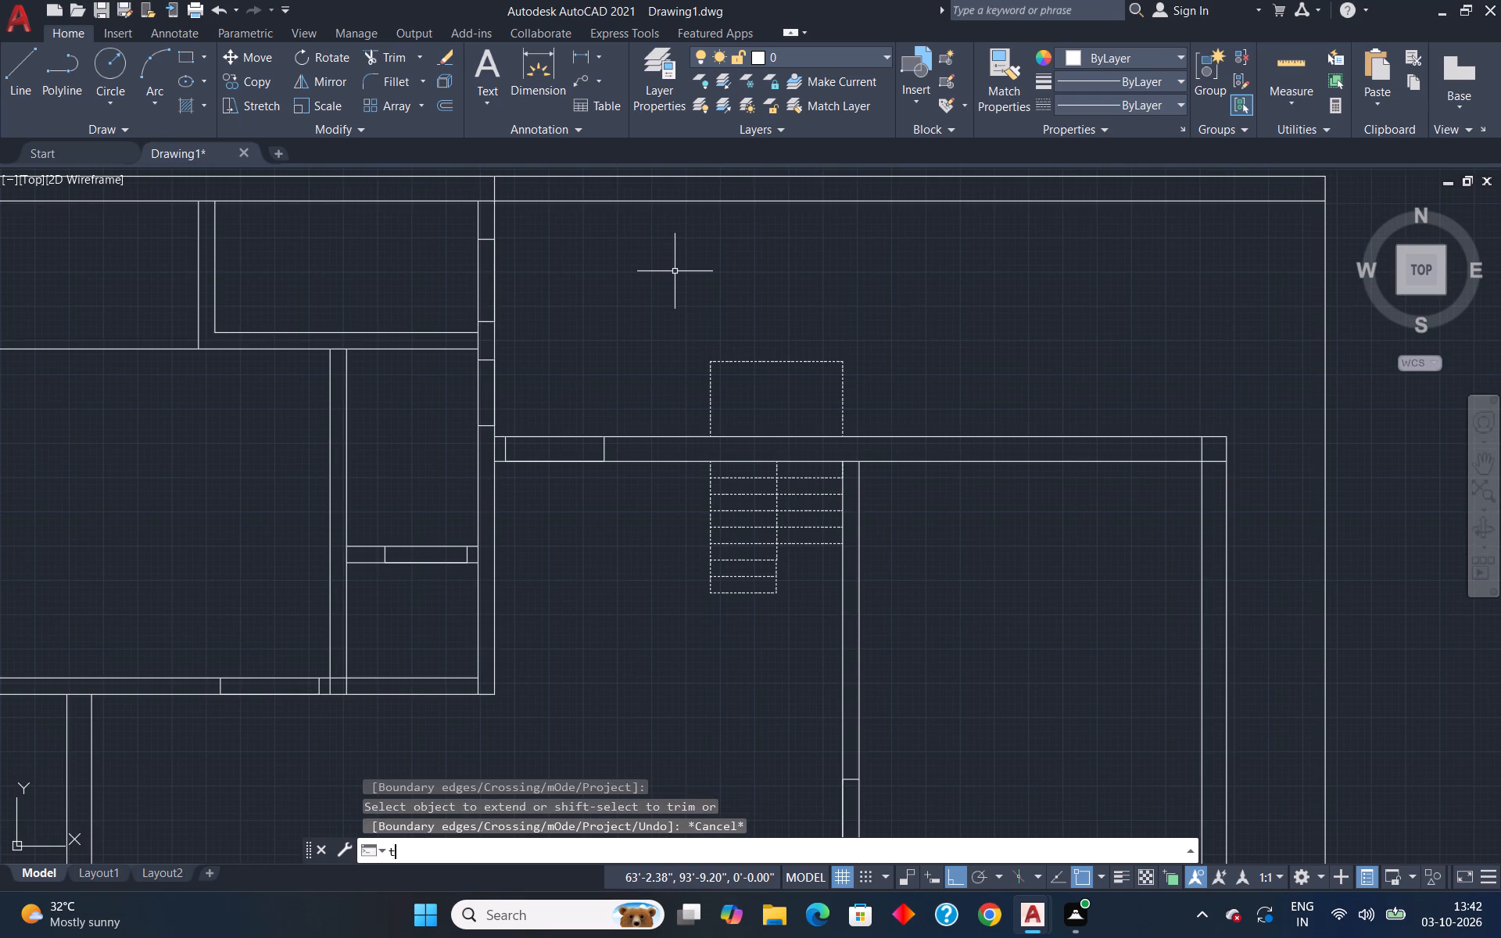
key(Return)
drag(666, 195, 658, 227)
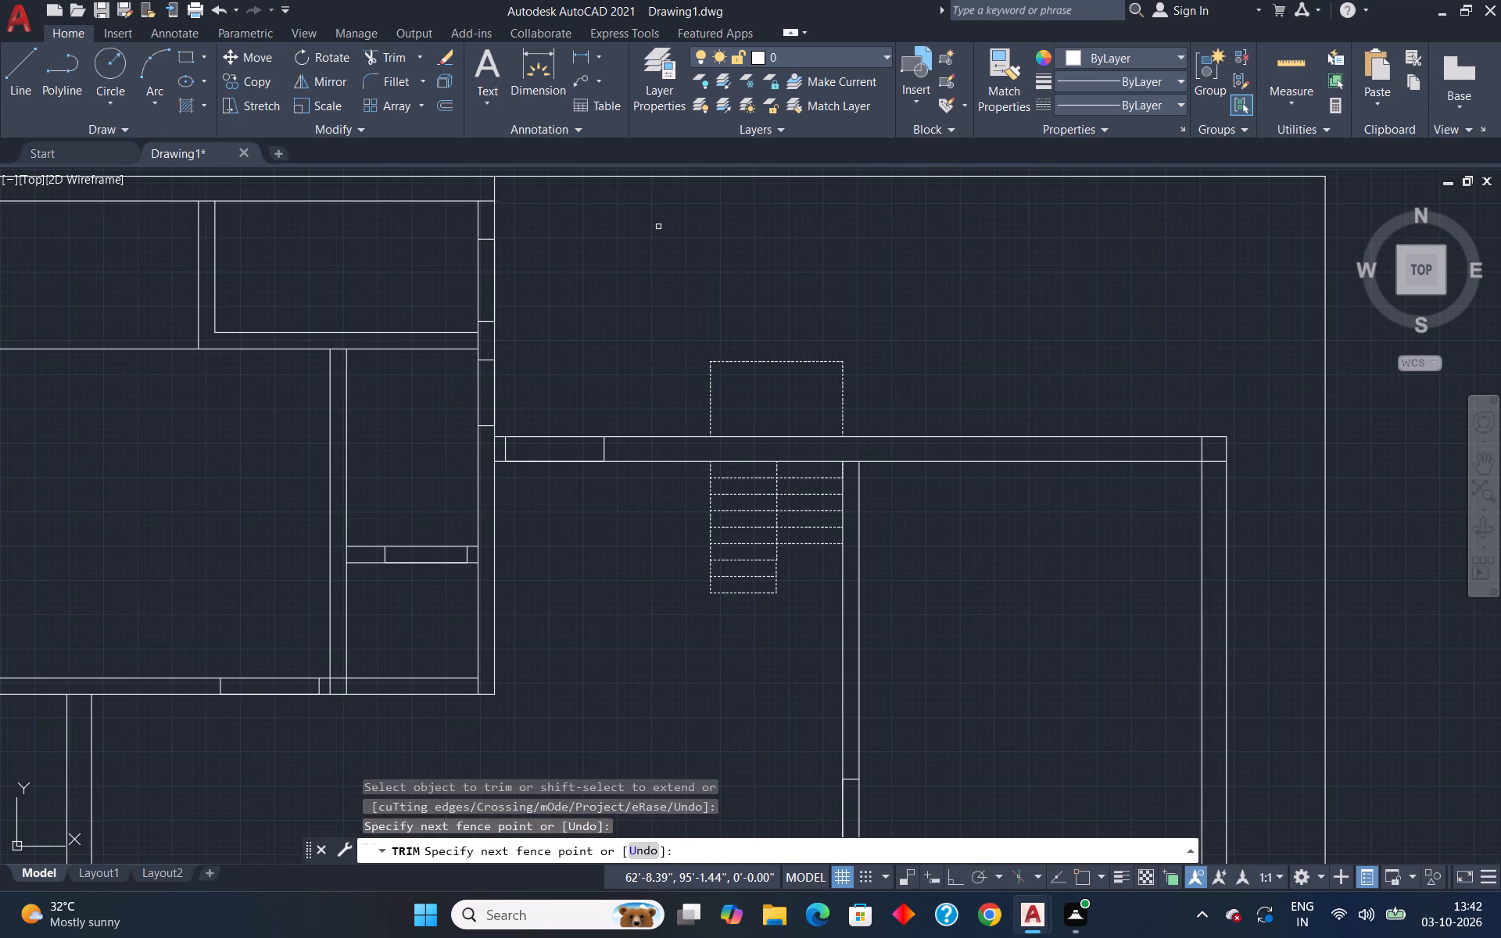
key(Escape)
Measure the inside width and depth of the large room east of the staircase.
scroll(670, 238, down, 2)
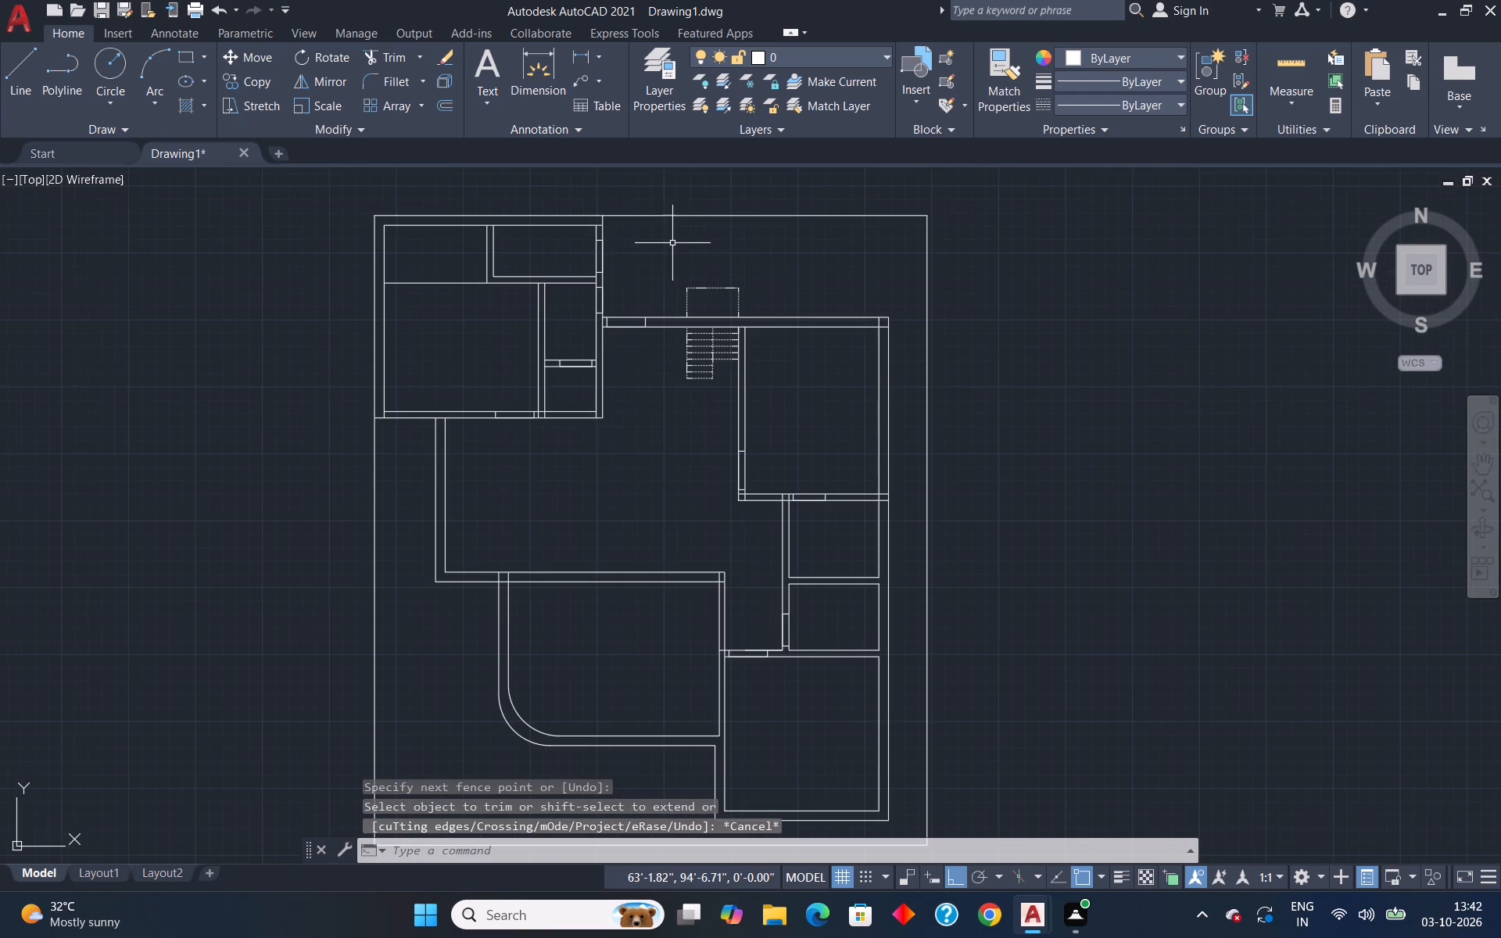
scroll(622, 250, up, 1)
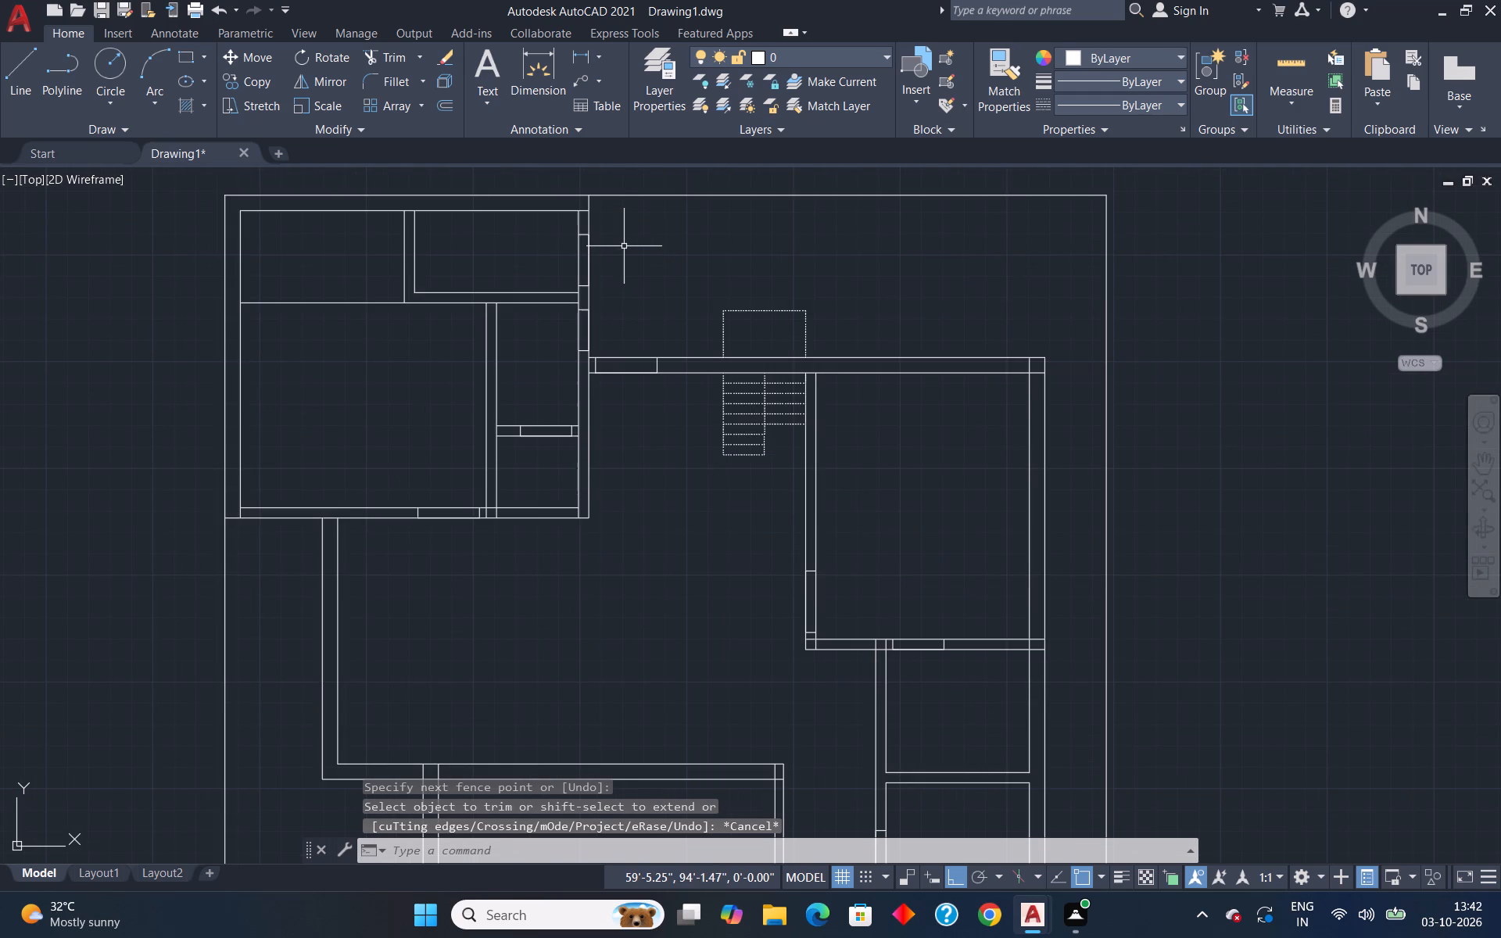
scroll(717, 256, down, 3)
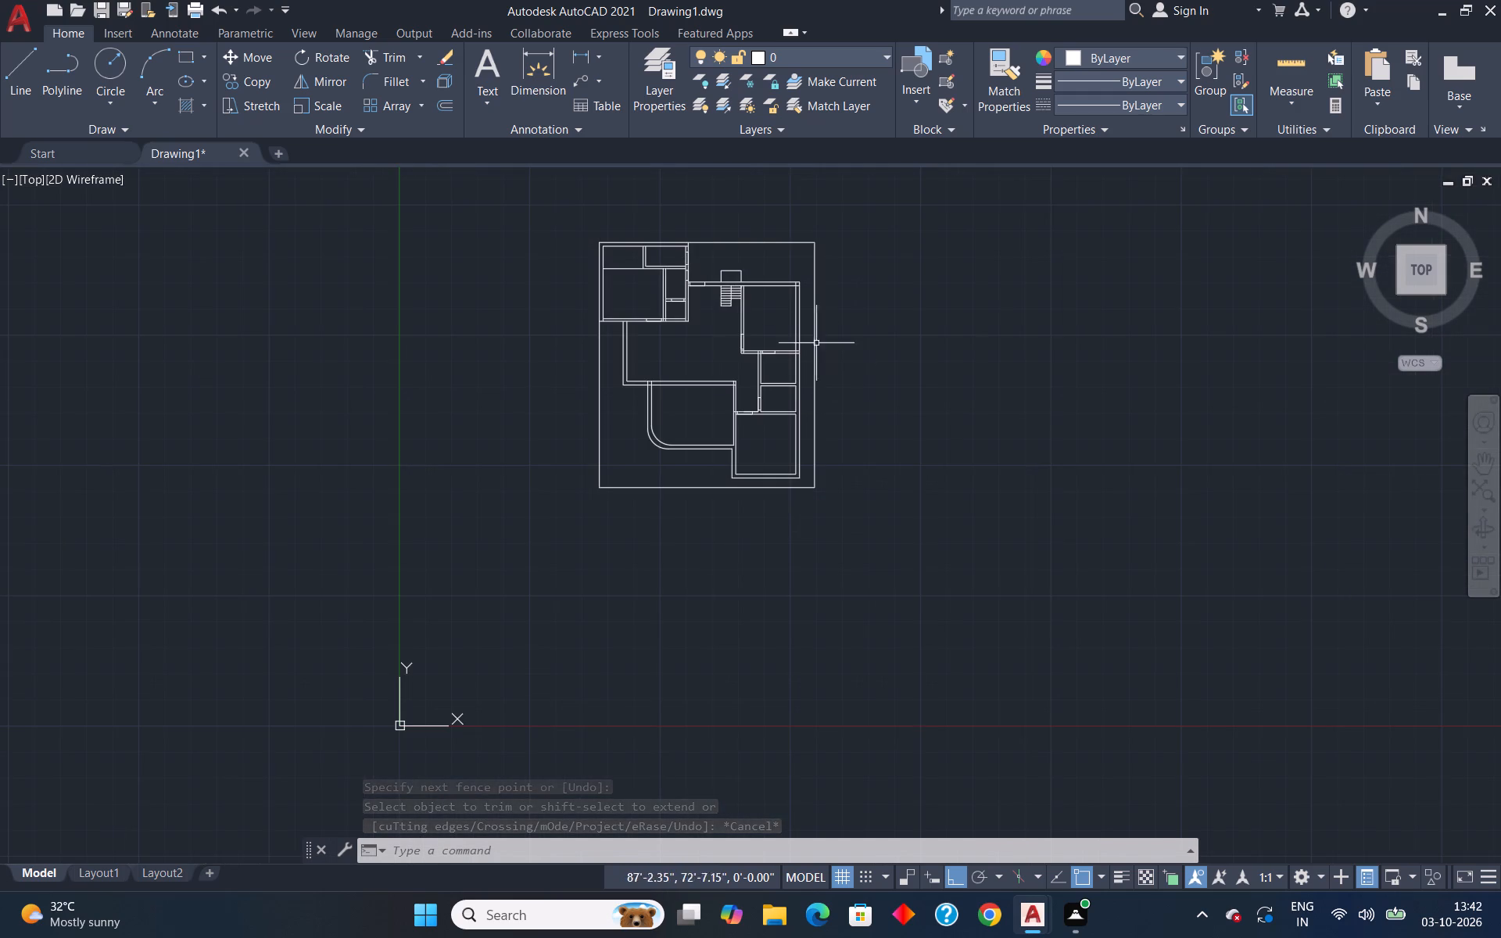
scroll(797, 300, up, 3)
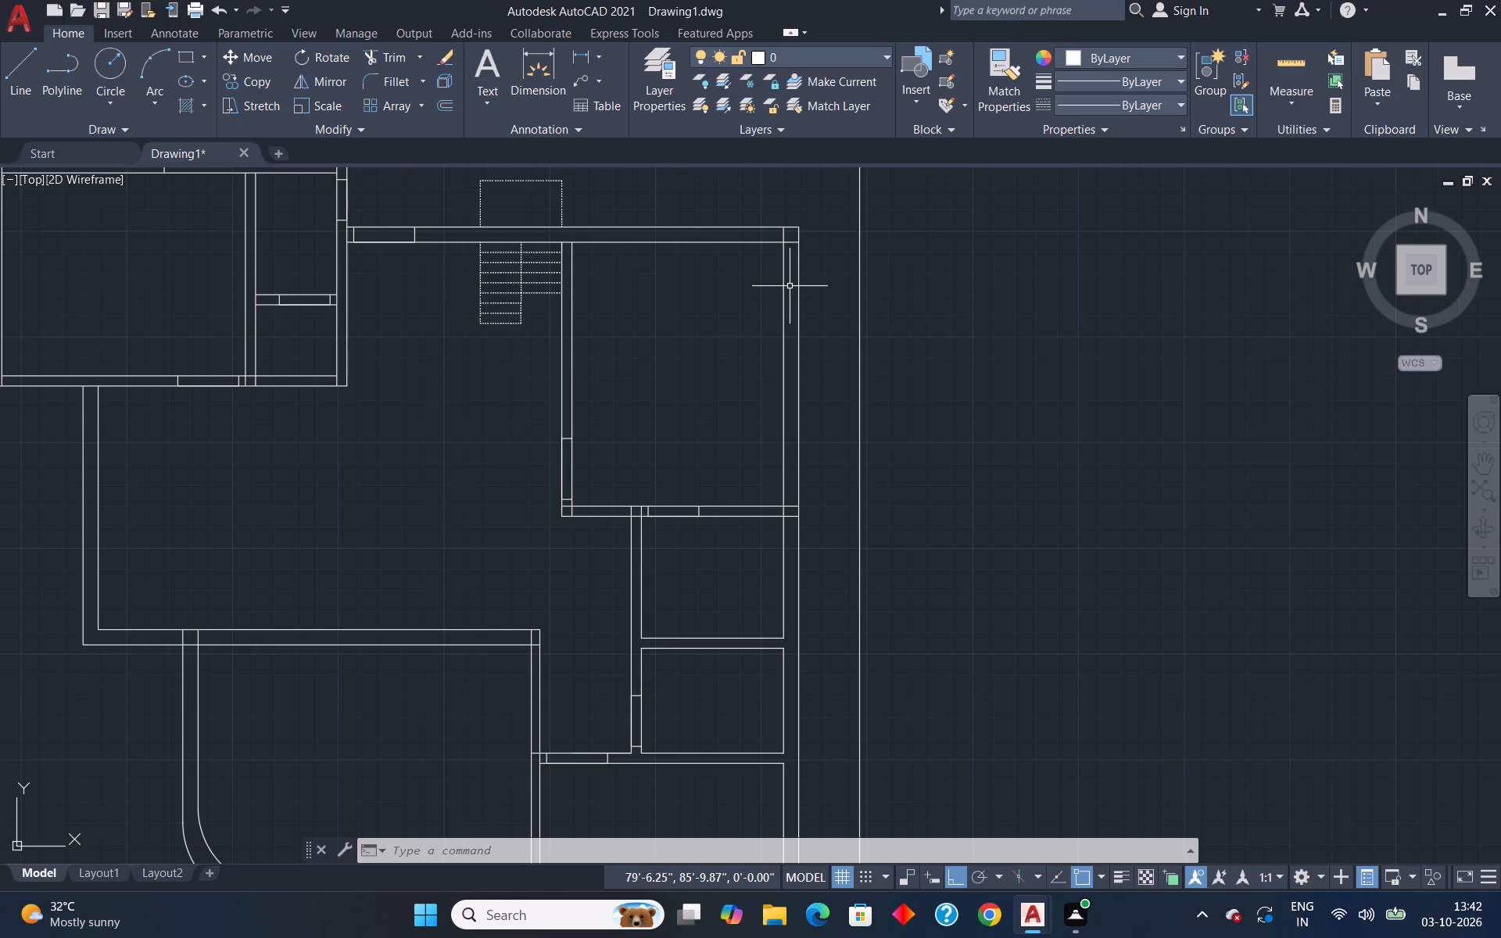
click(1306, 65)
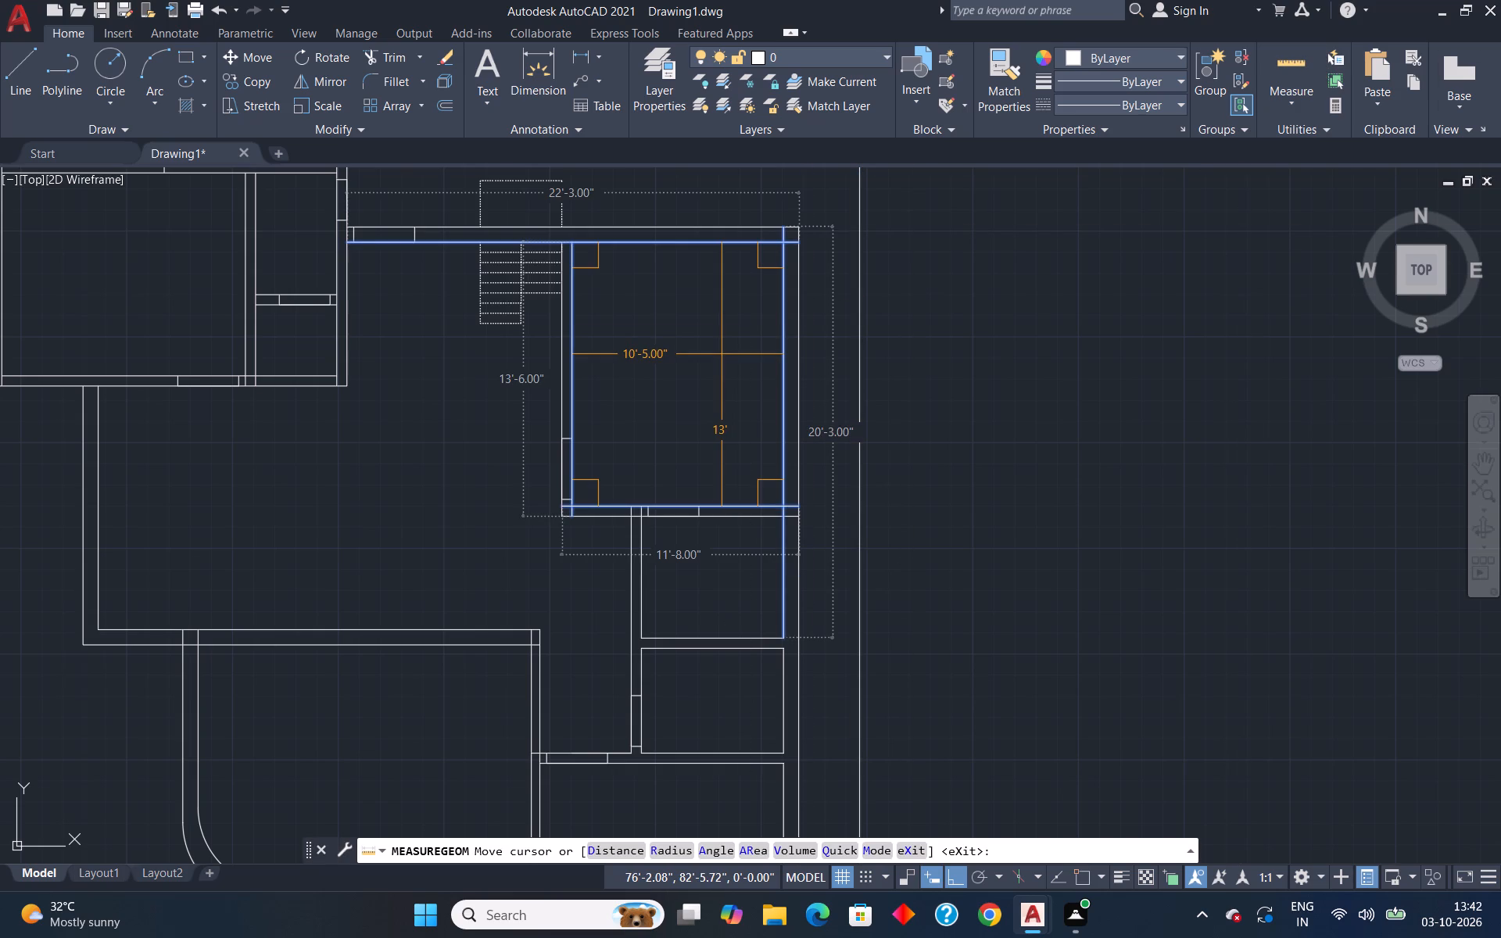
key(Escape)
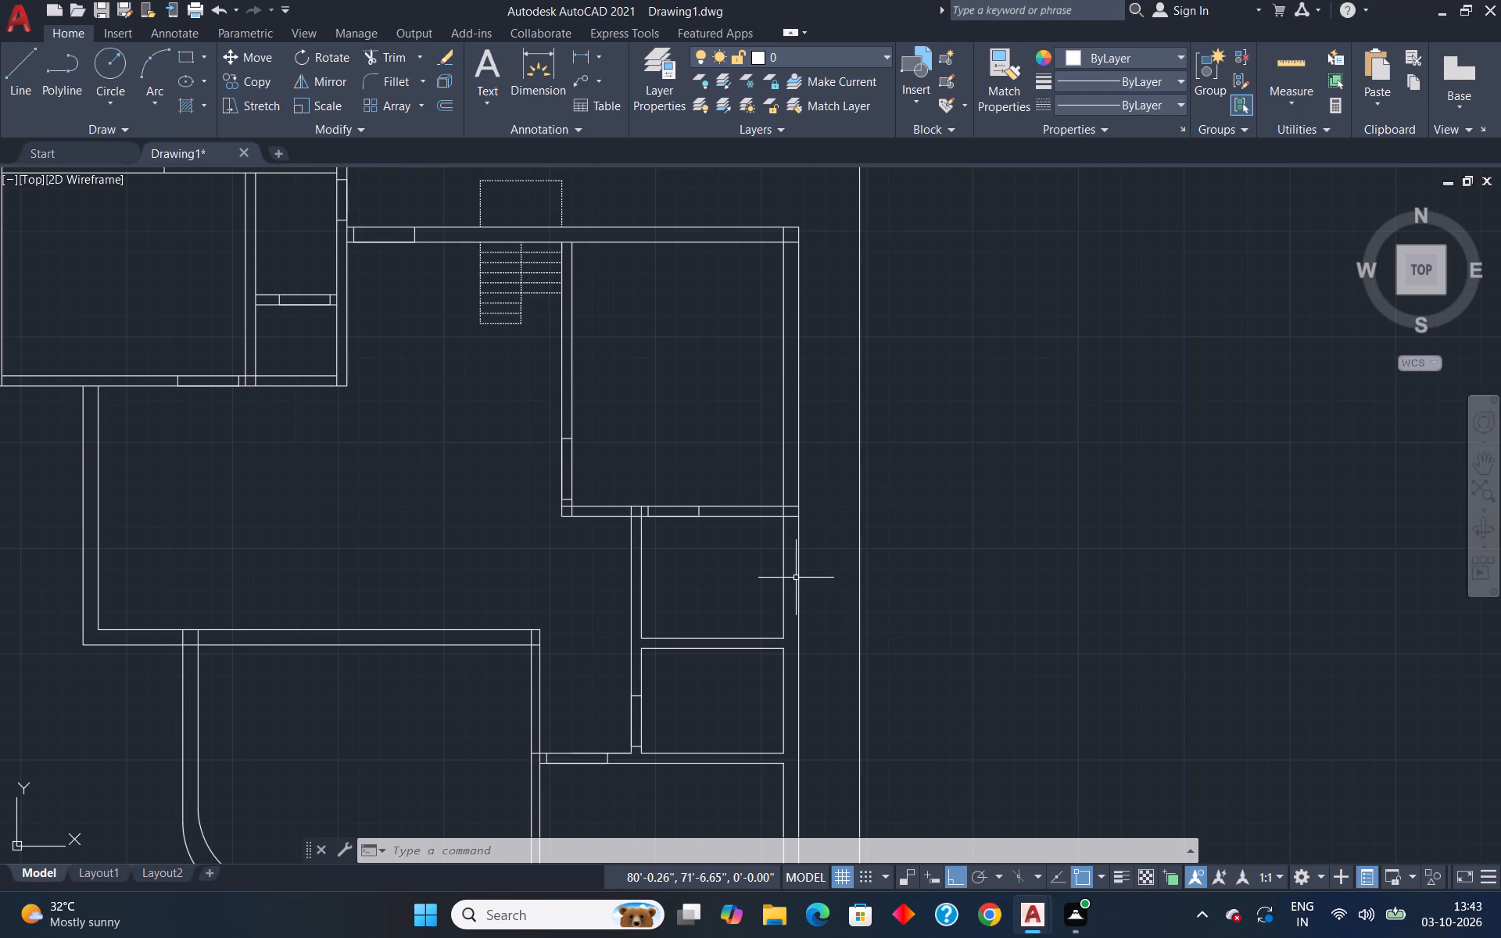
Draw a 4' window opening in the east wall of the large room east of the staircase, starting 4'6" north of its inner southeast corner.
key(l)
key(Return)
text(tk)
key(Return)
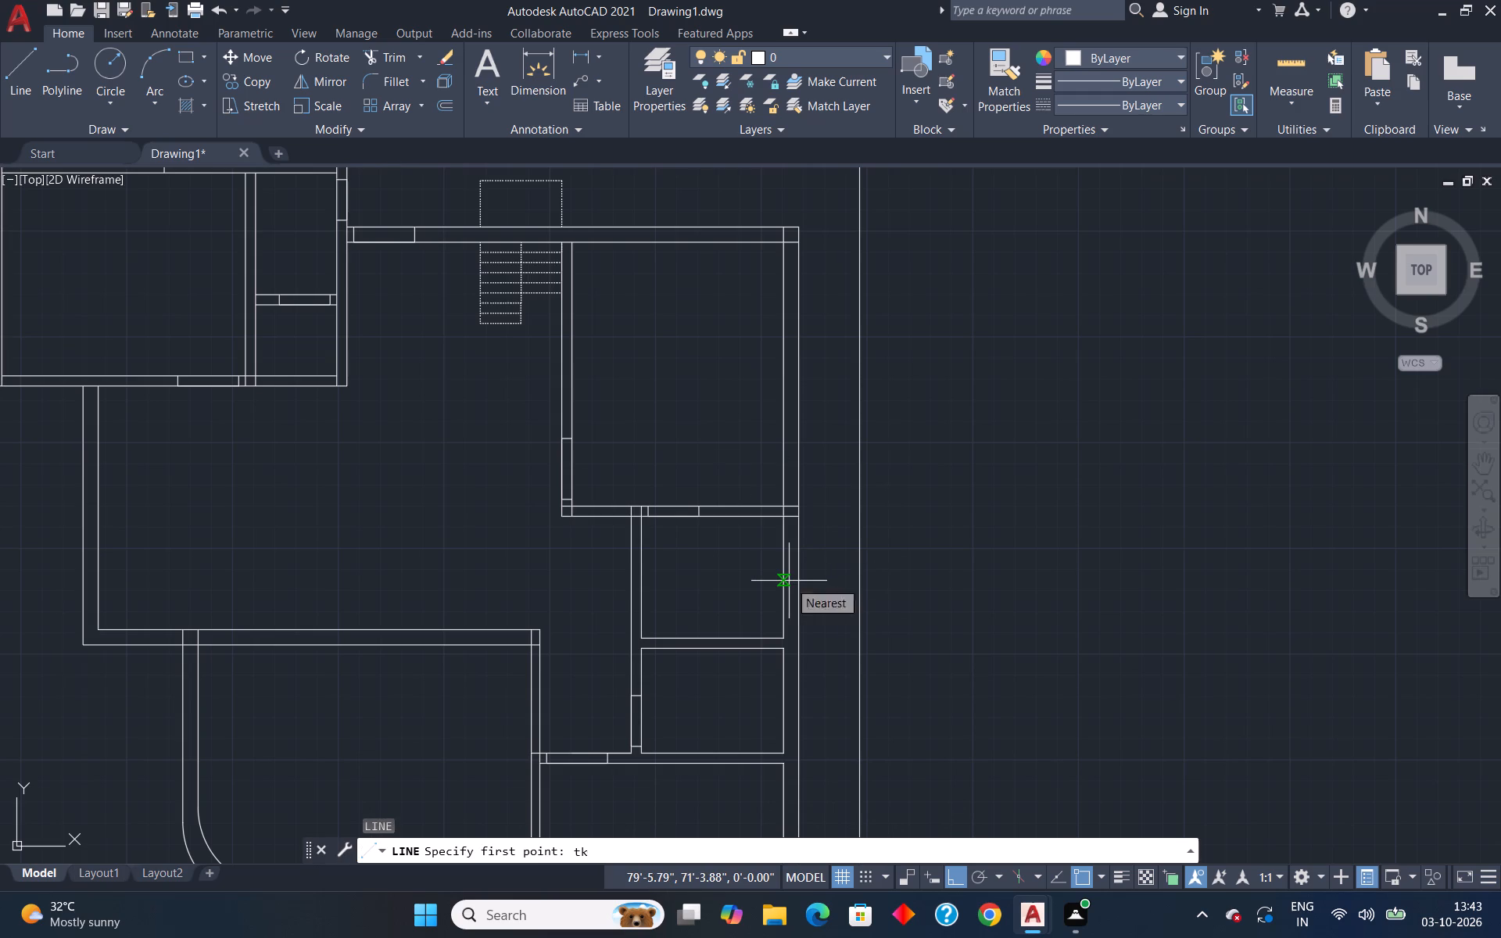
click(784, 504)
text(4'6")
key(Return)
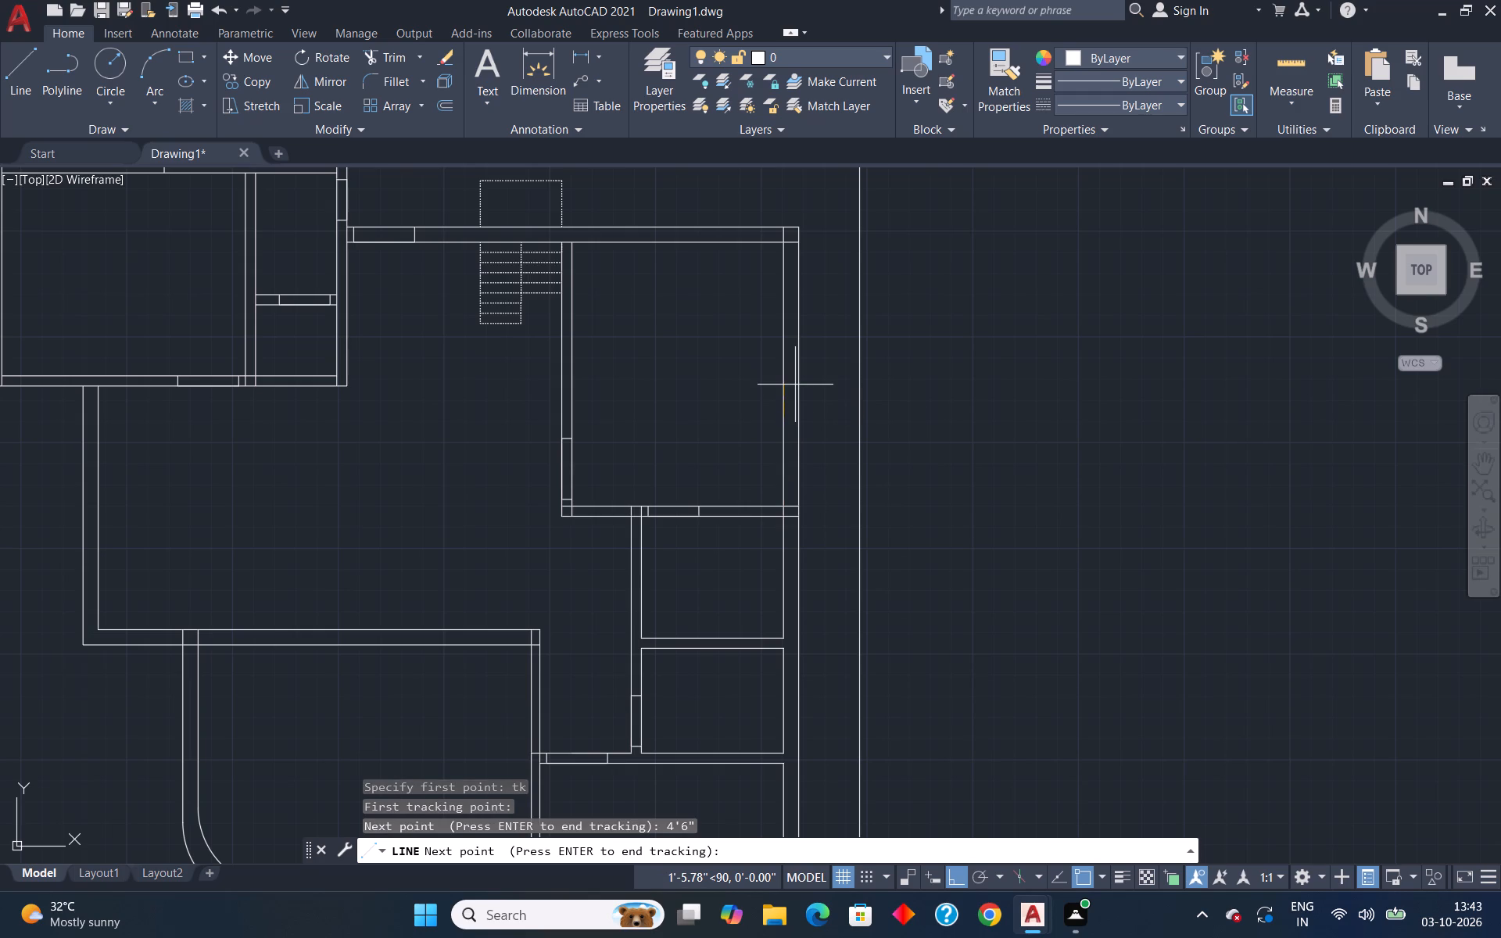
key(Return)
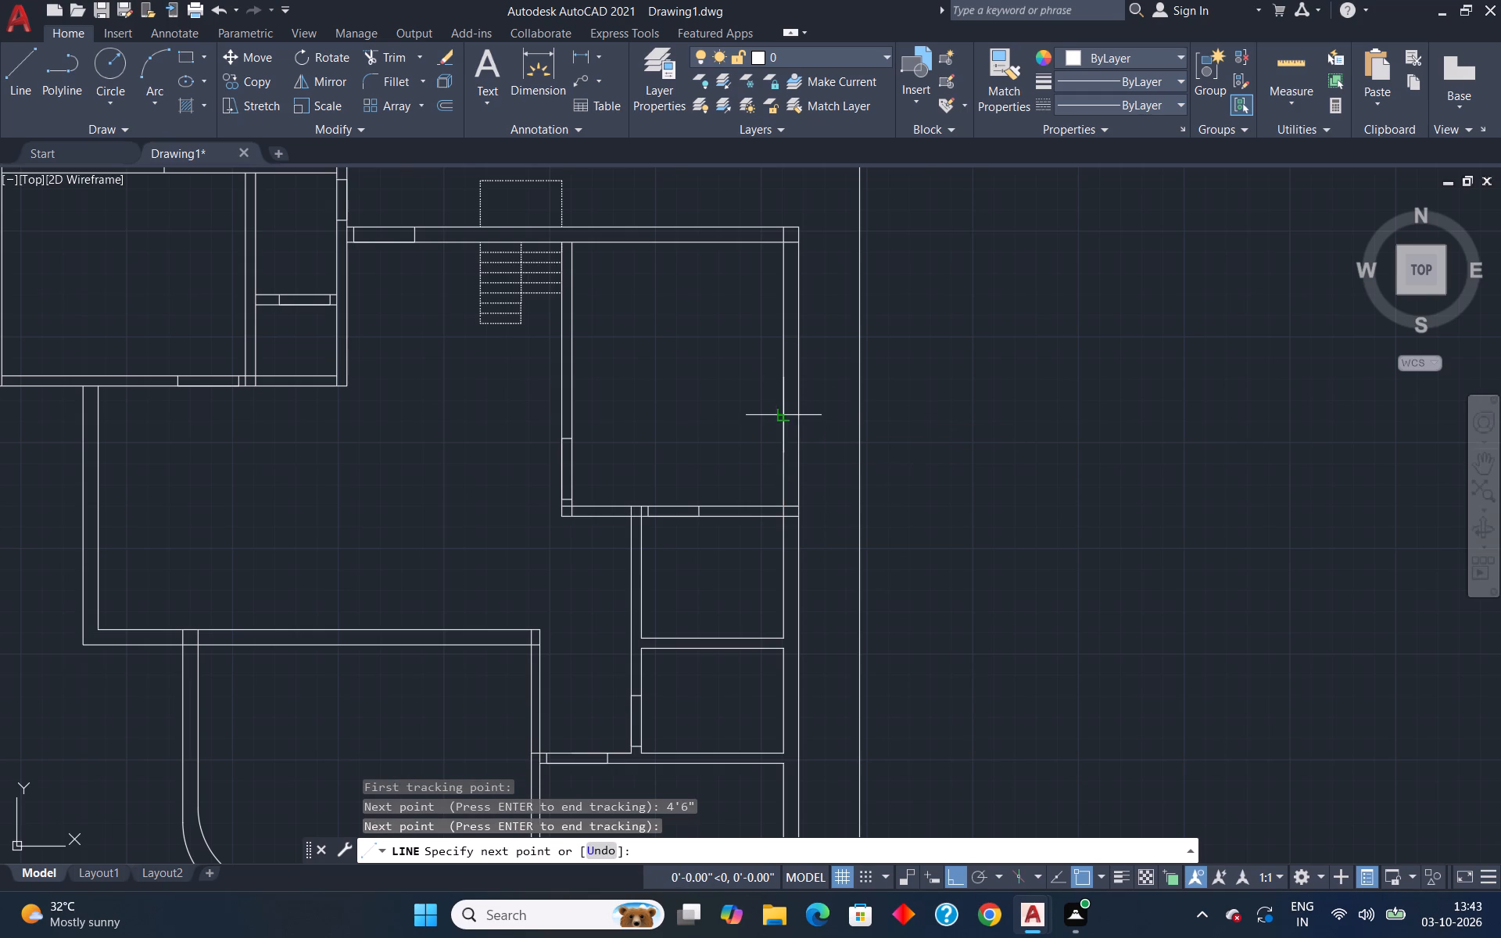
click(797, 418)
text(4')
key(Return)
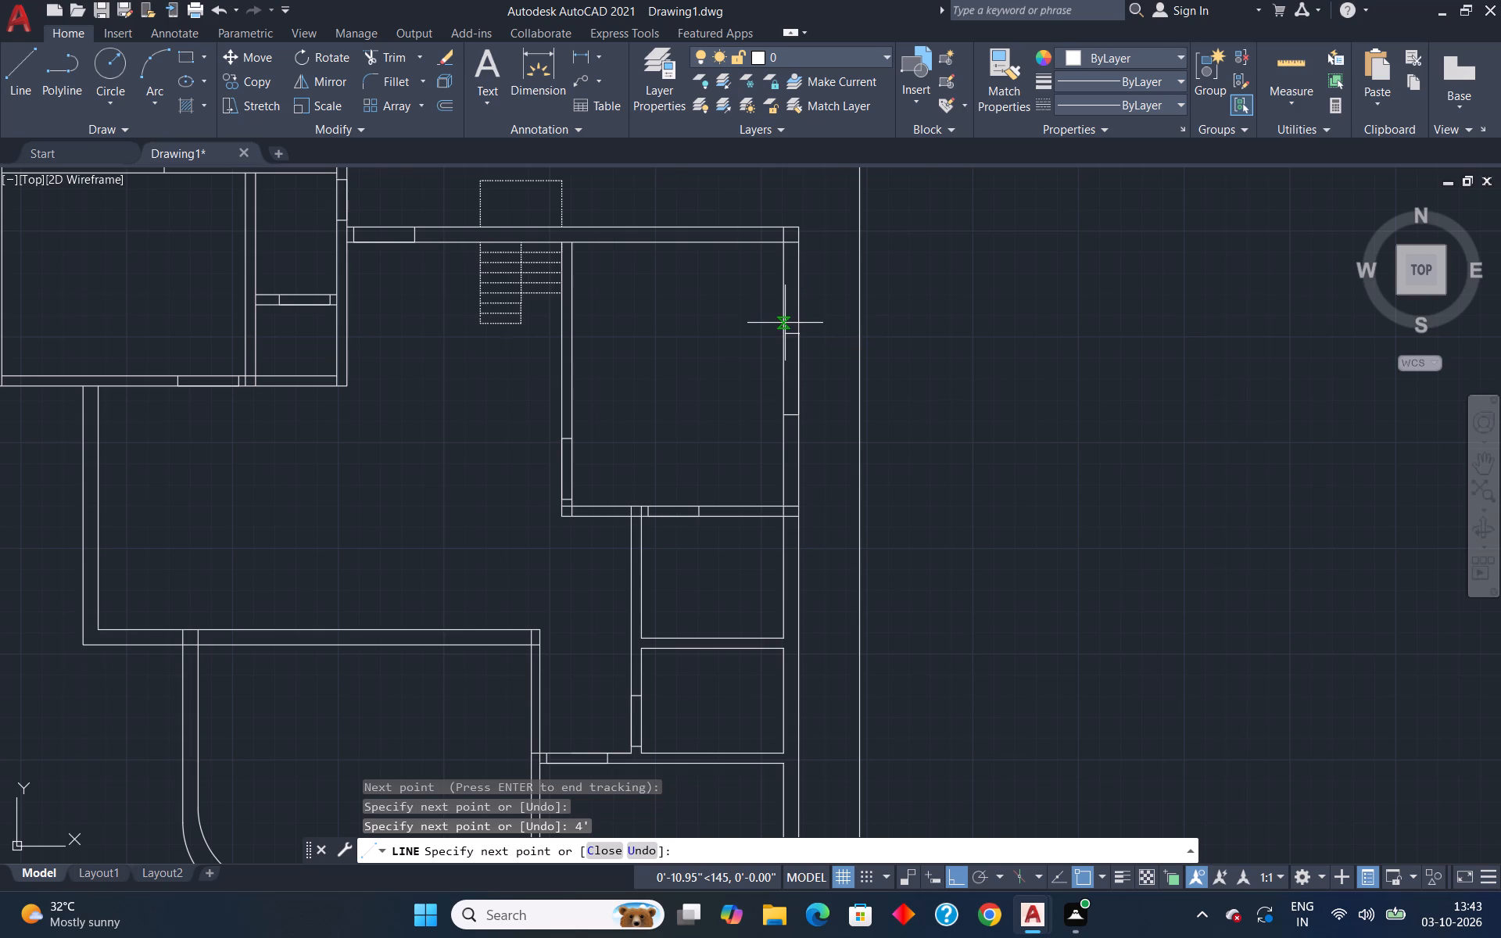
click(783, 344)
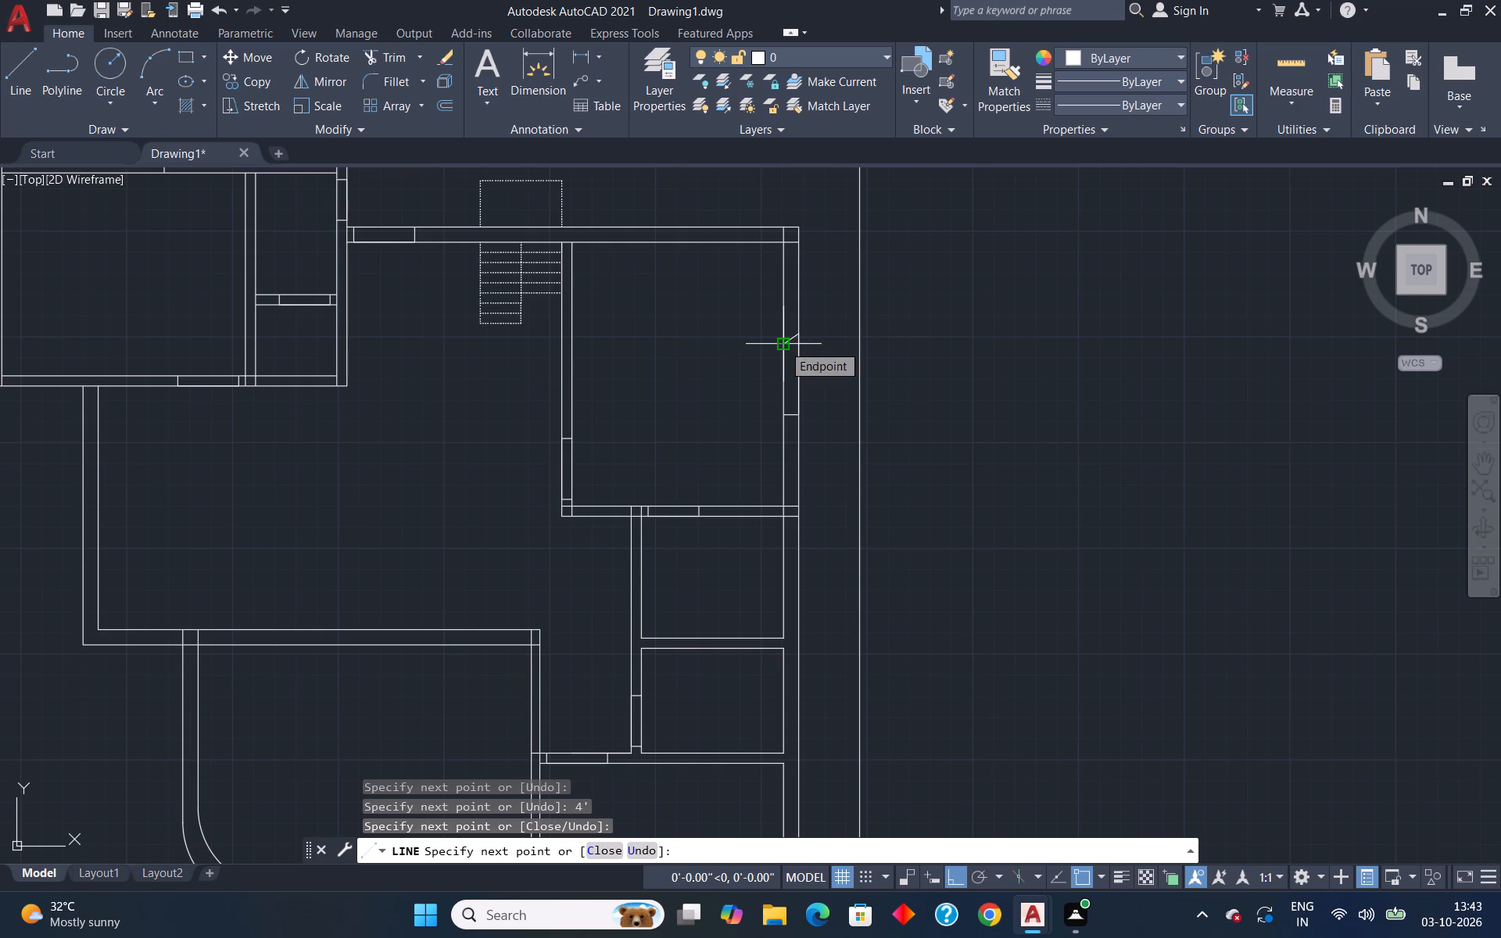
key(ctrl+z)
scroll(783, 344, up, 3)
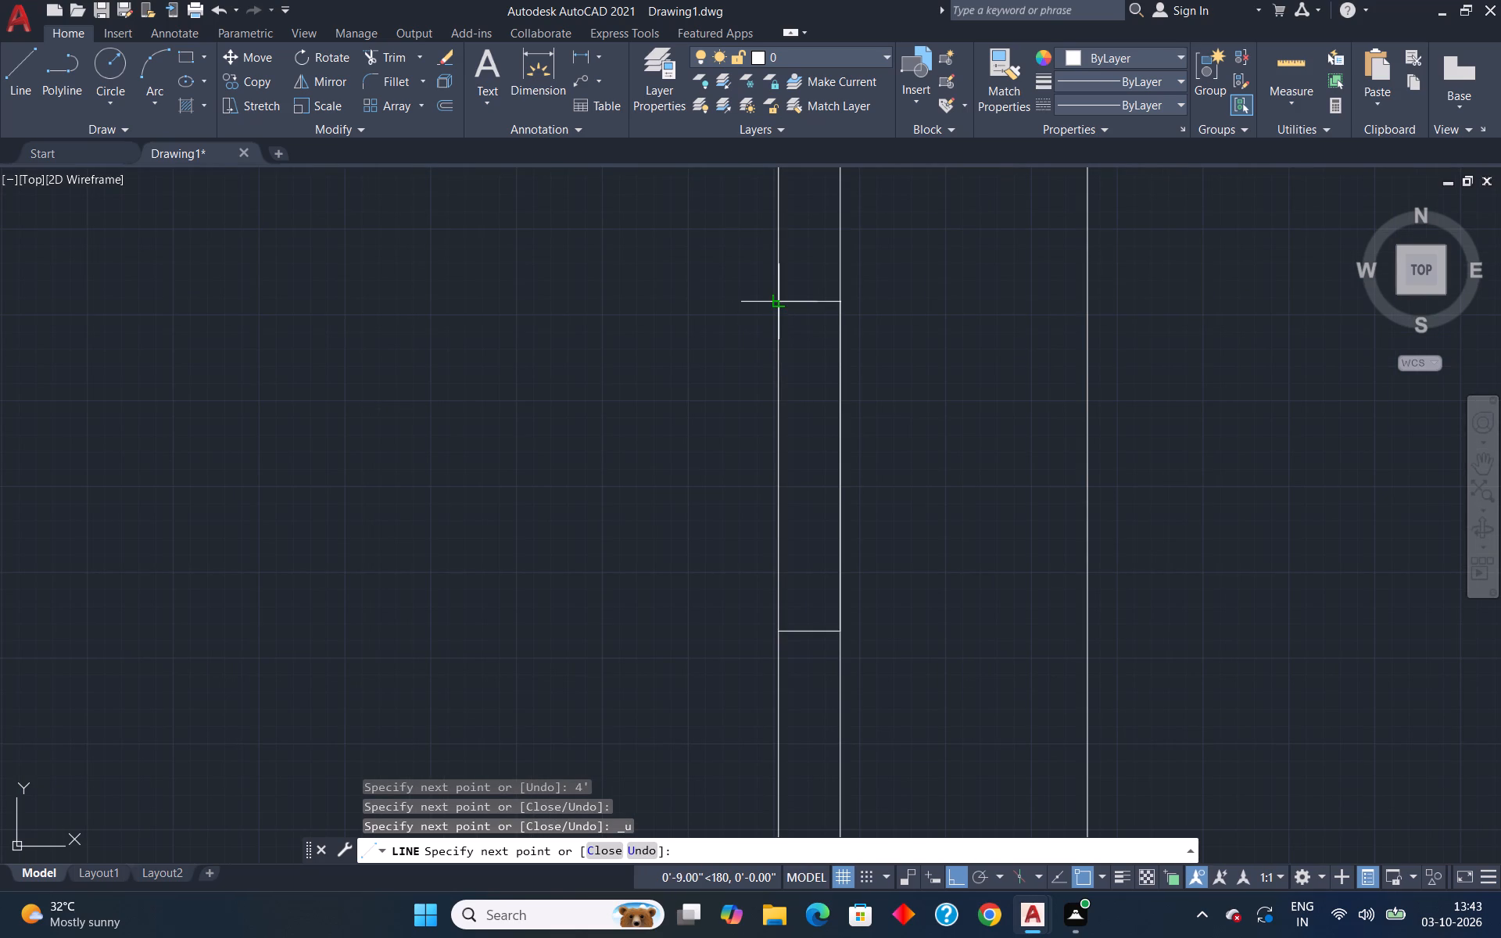
click(782, 297)
key(Escape)
Draw a 4' window opening in the southeast room's east wall, starting 4' south of its inner northeast corner.
scroll(782, 298, down, 5)
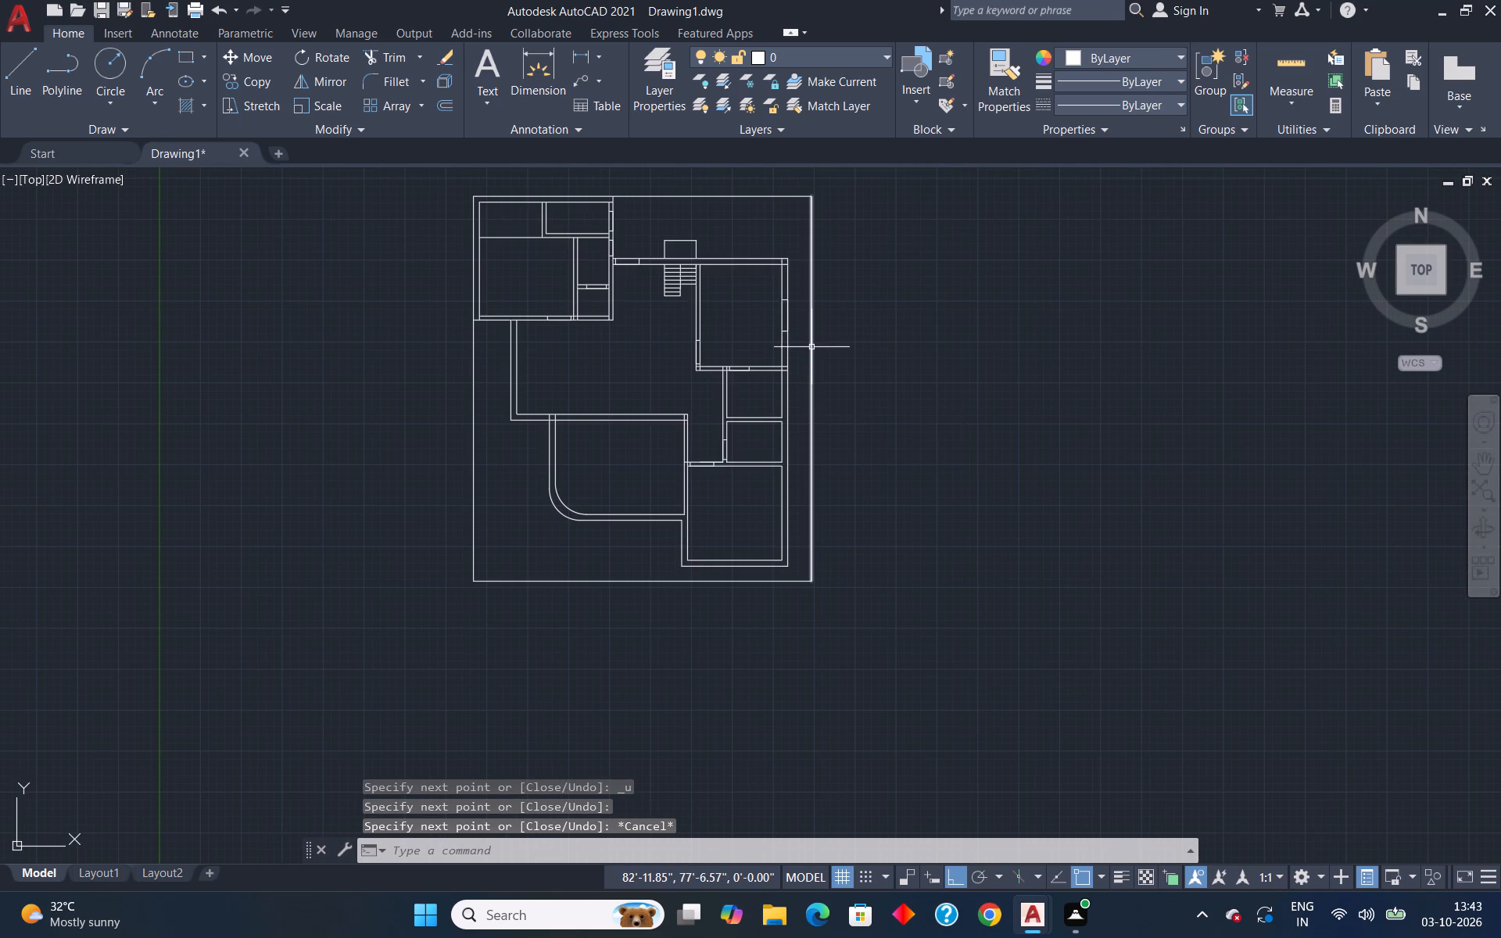
scroll(815, 472, up, 2)
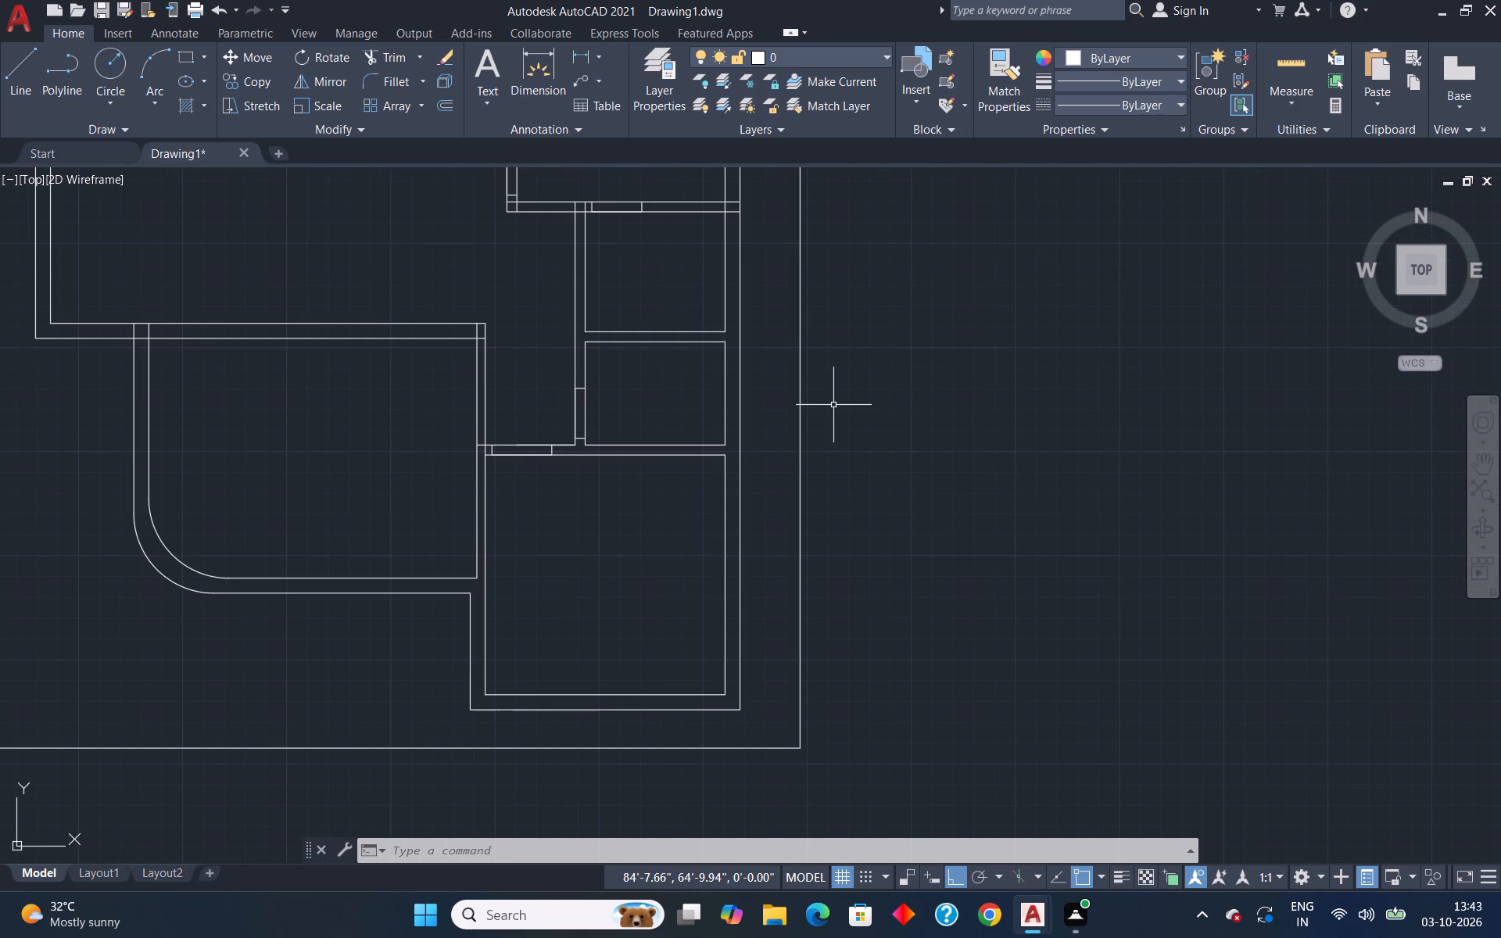
key(l)
key(Return)
text(tk)
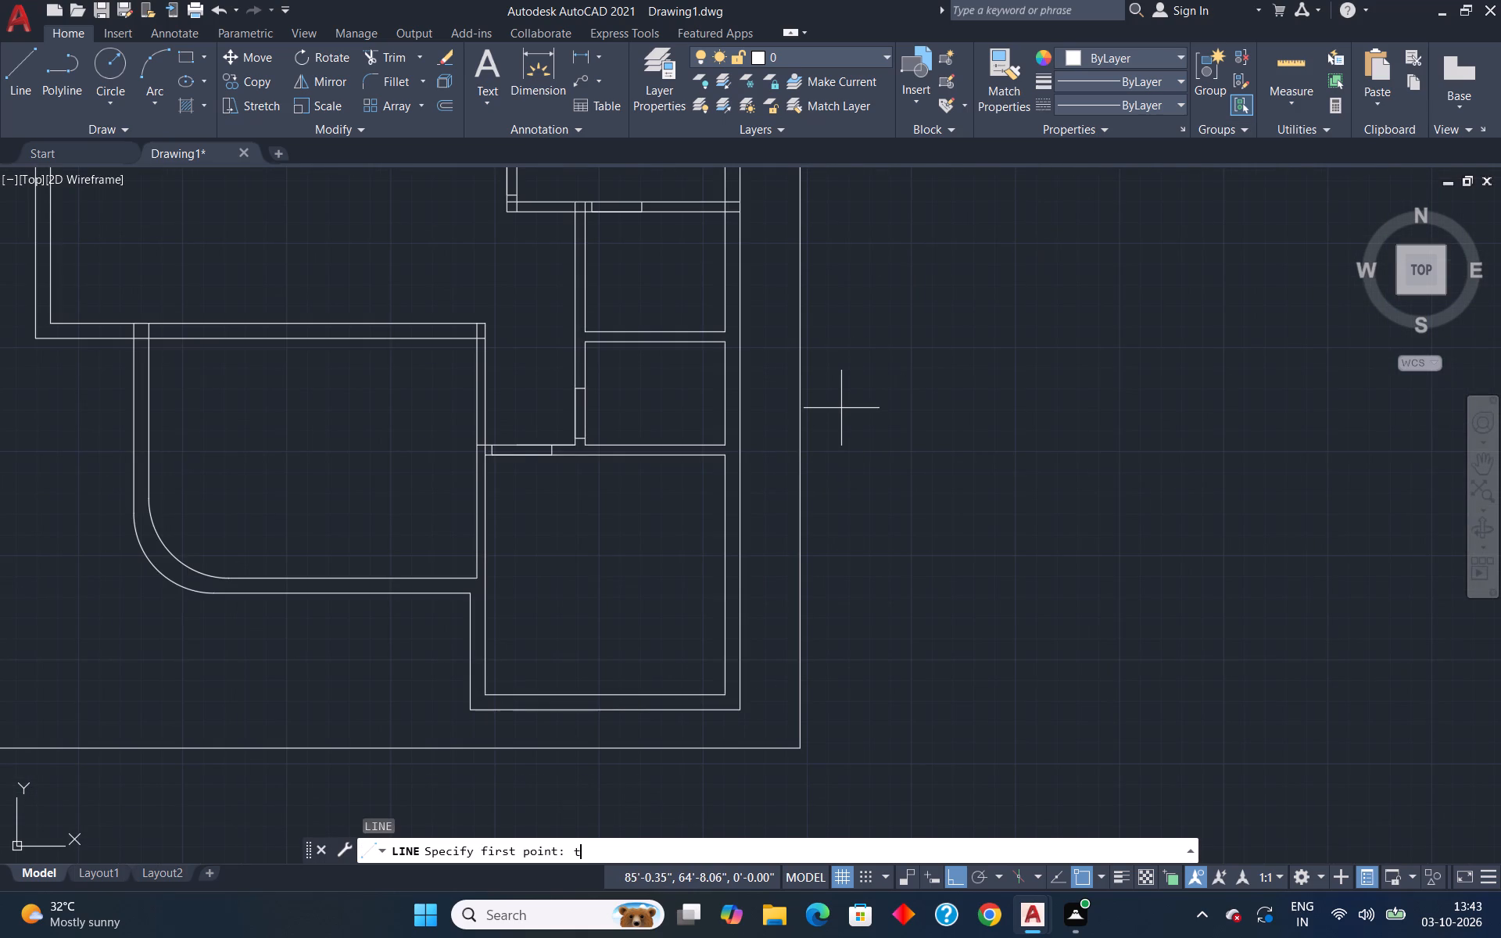
key(Return)
click(721, 457)
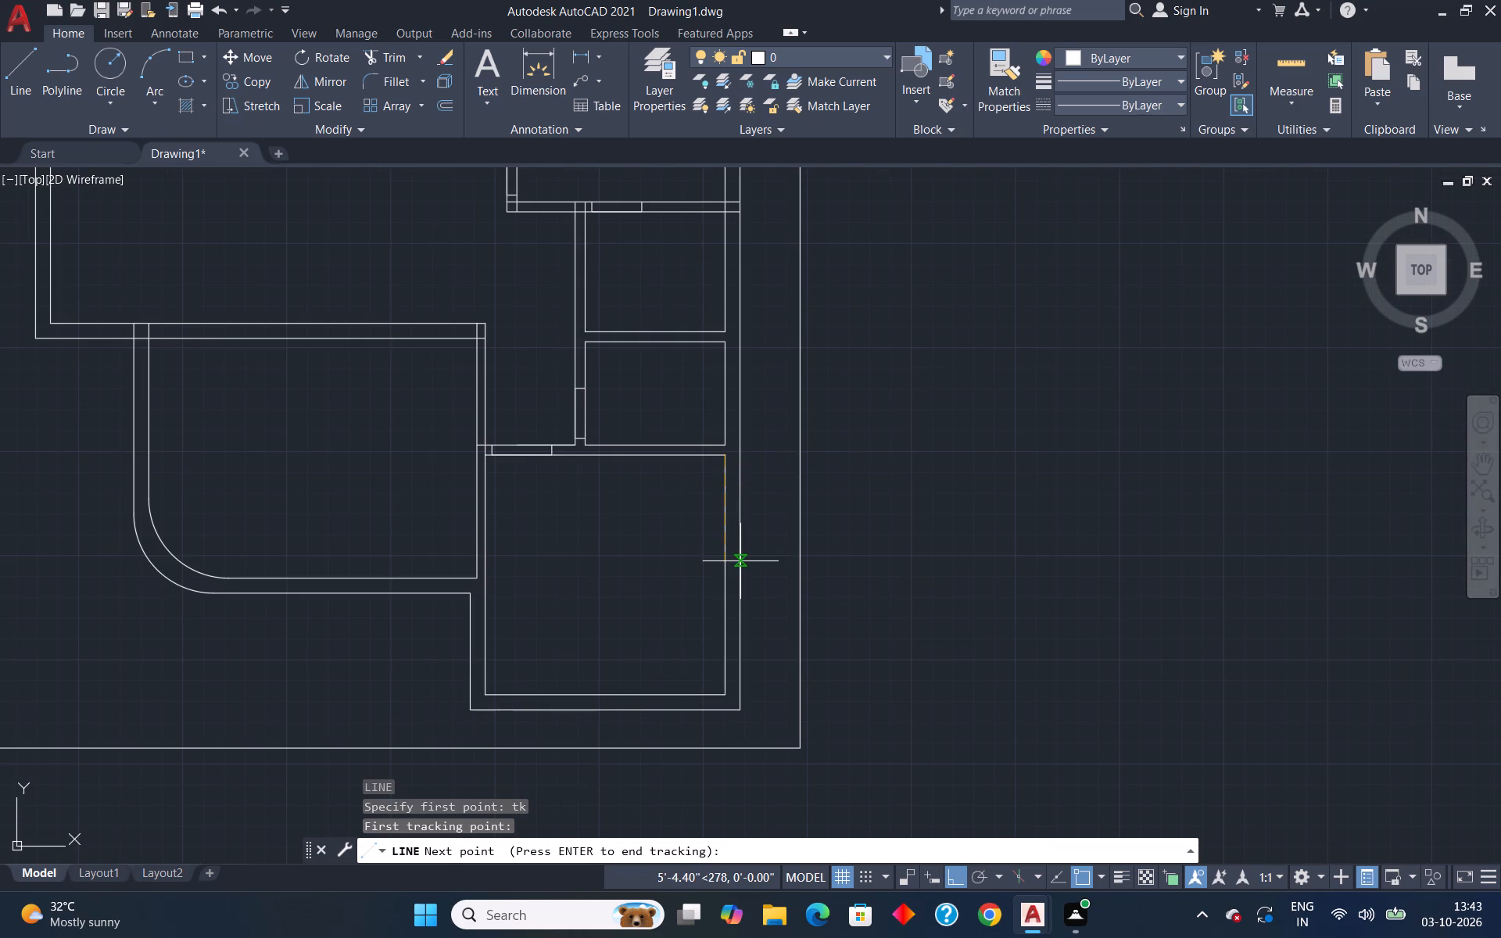
text(4')
key(Return)
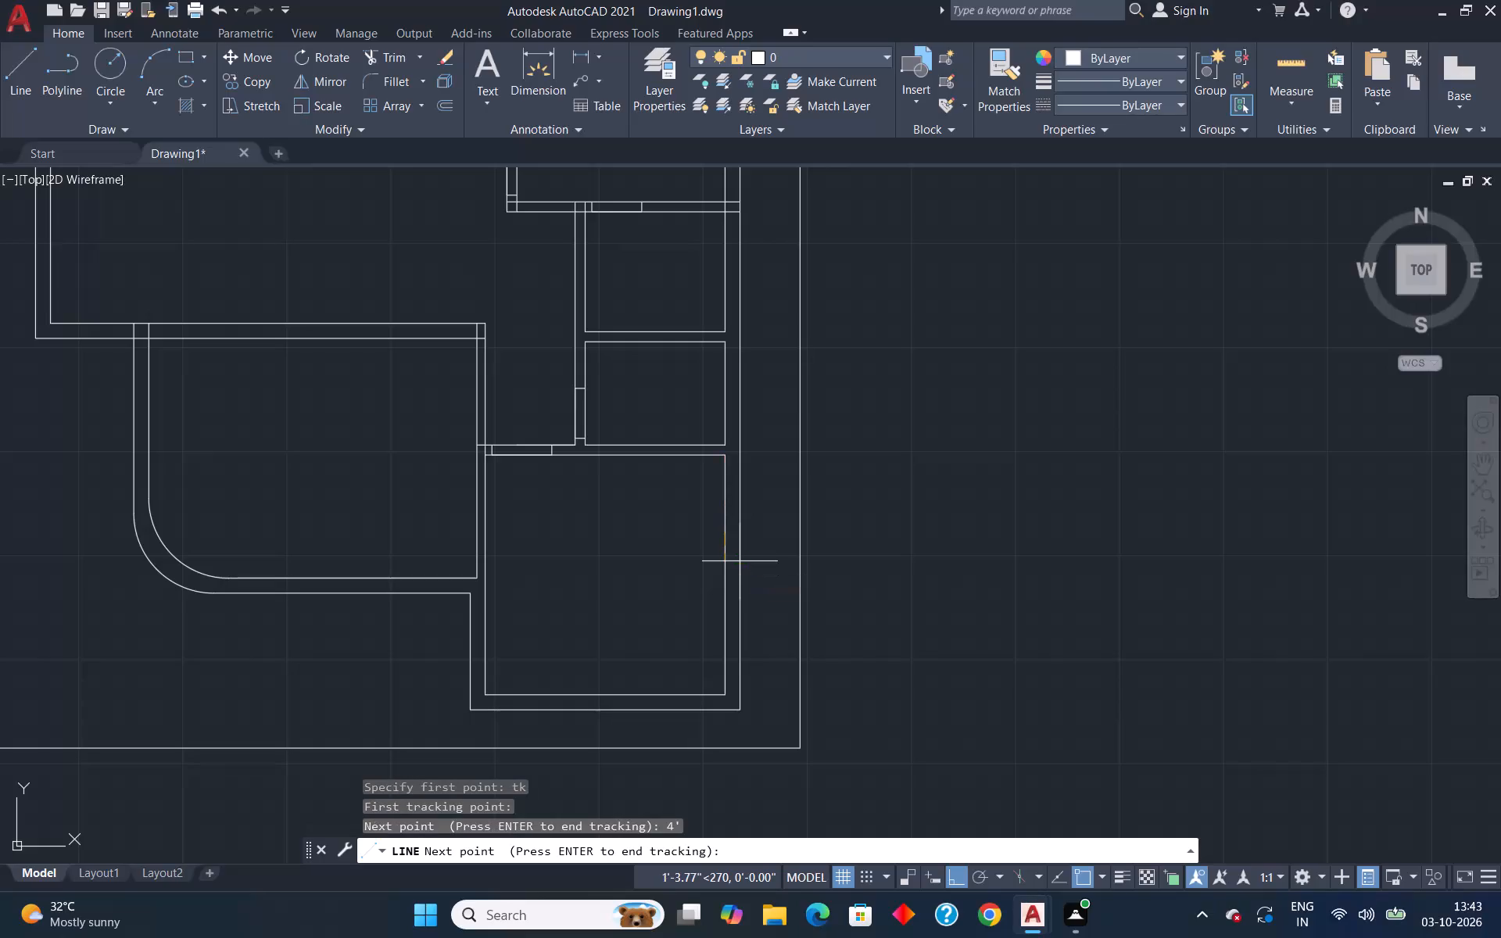
key(Return)
click(743, 532)
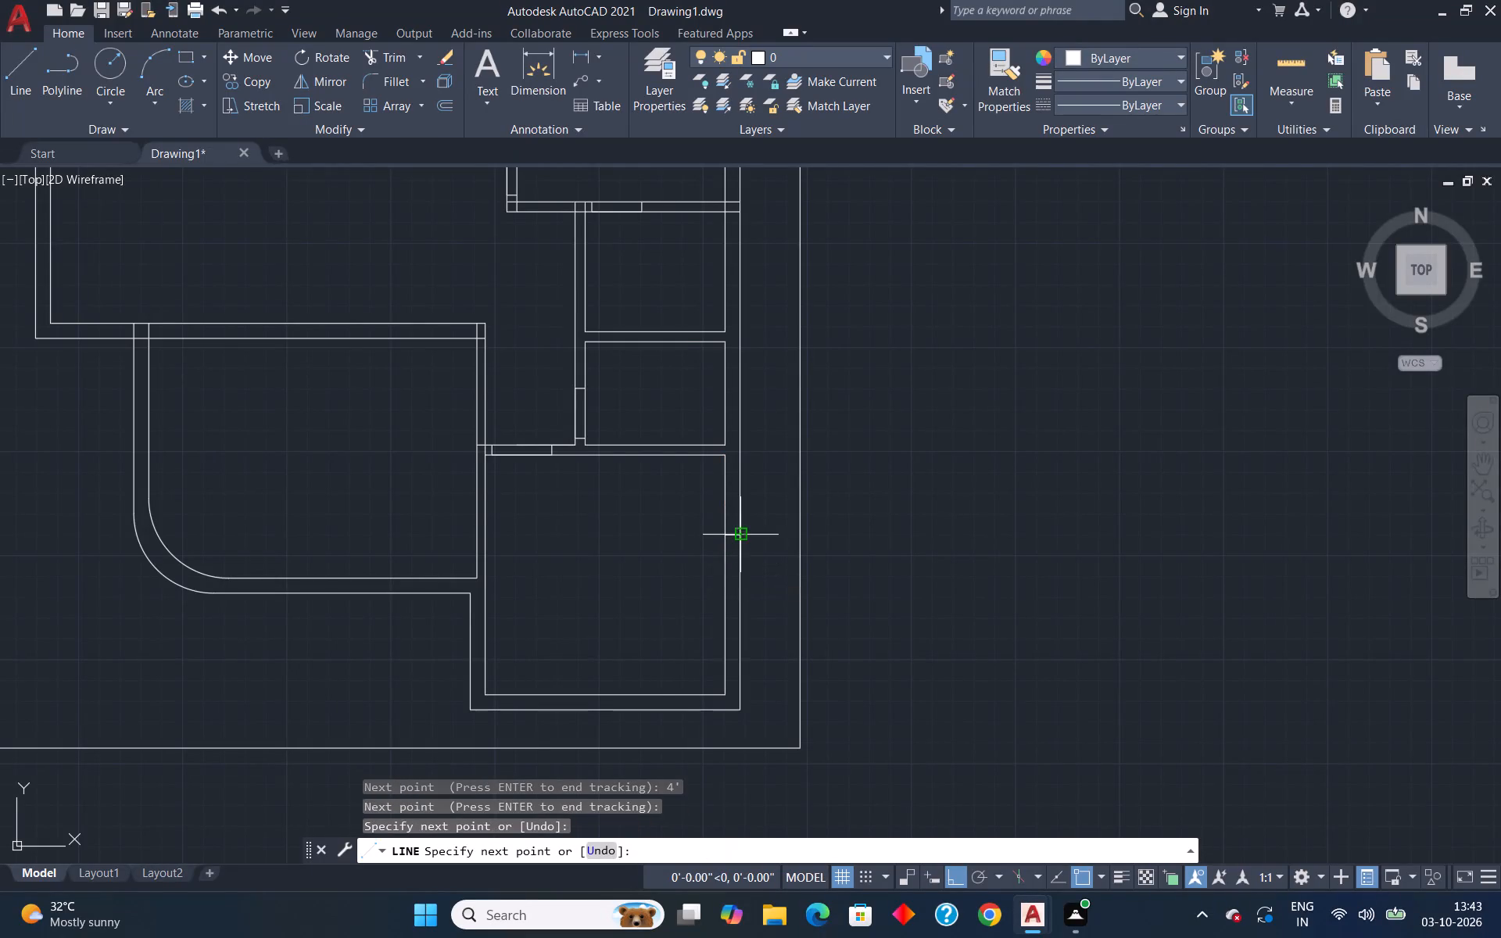
text(4')
key(Return)
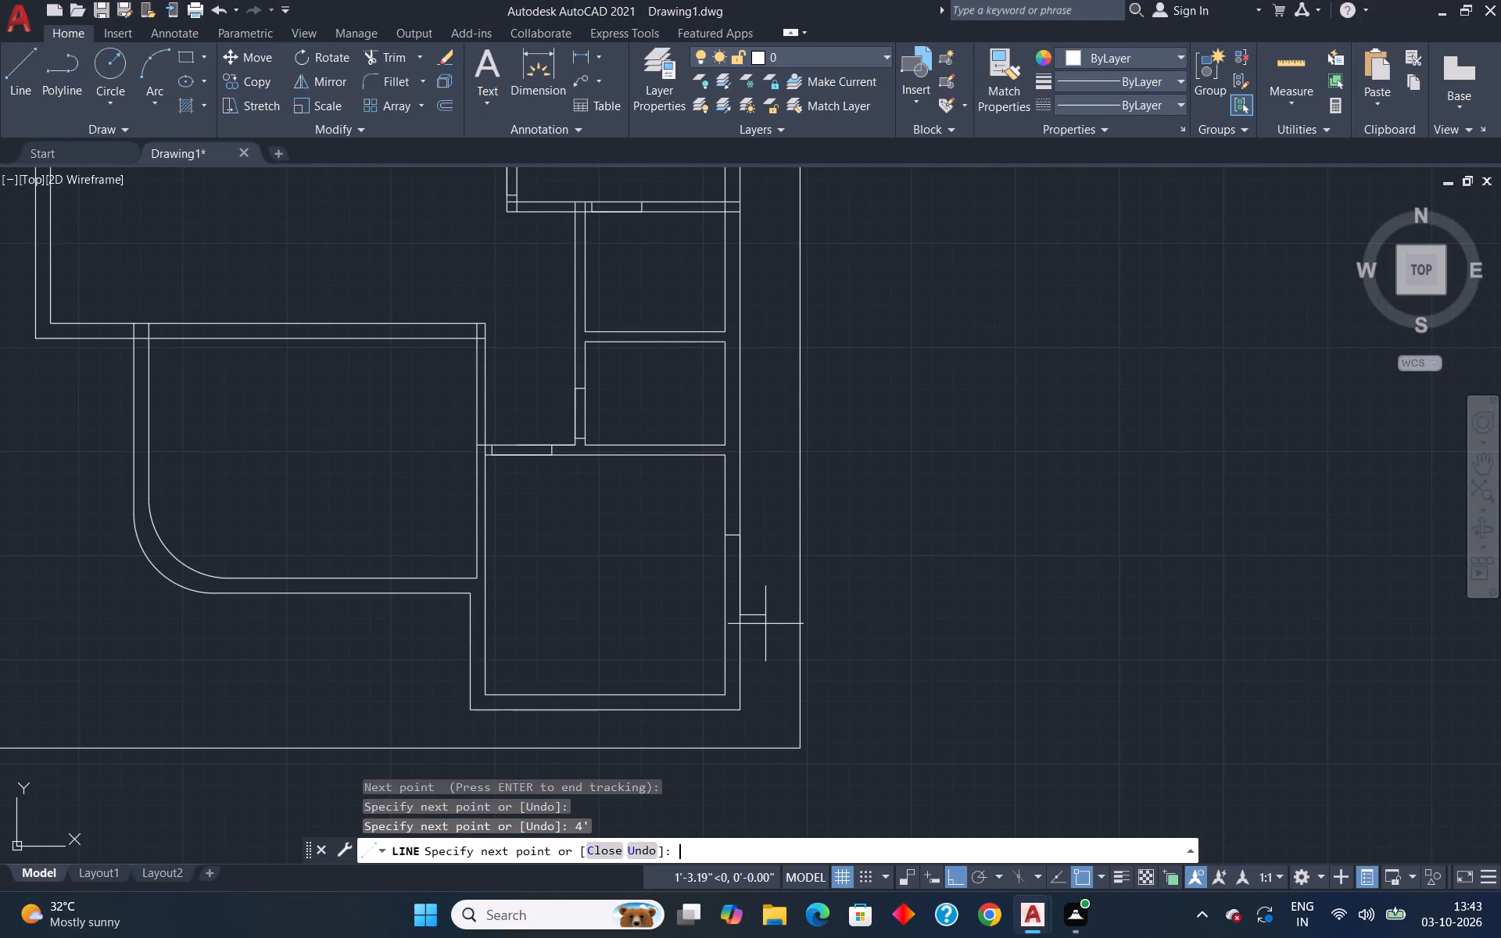
click(727, 621)
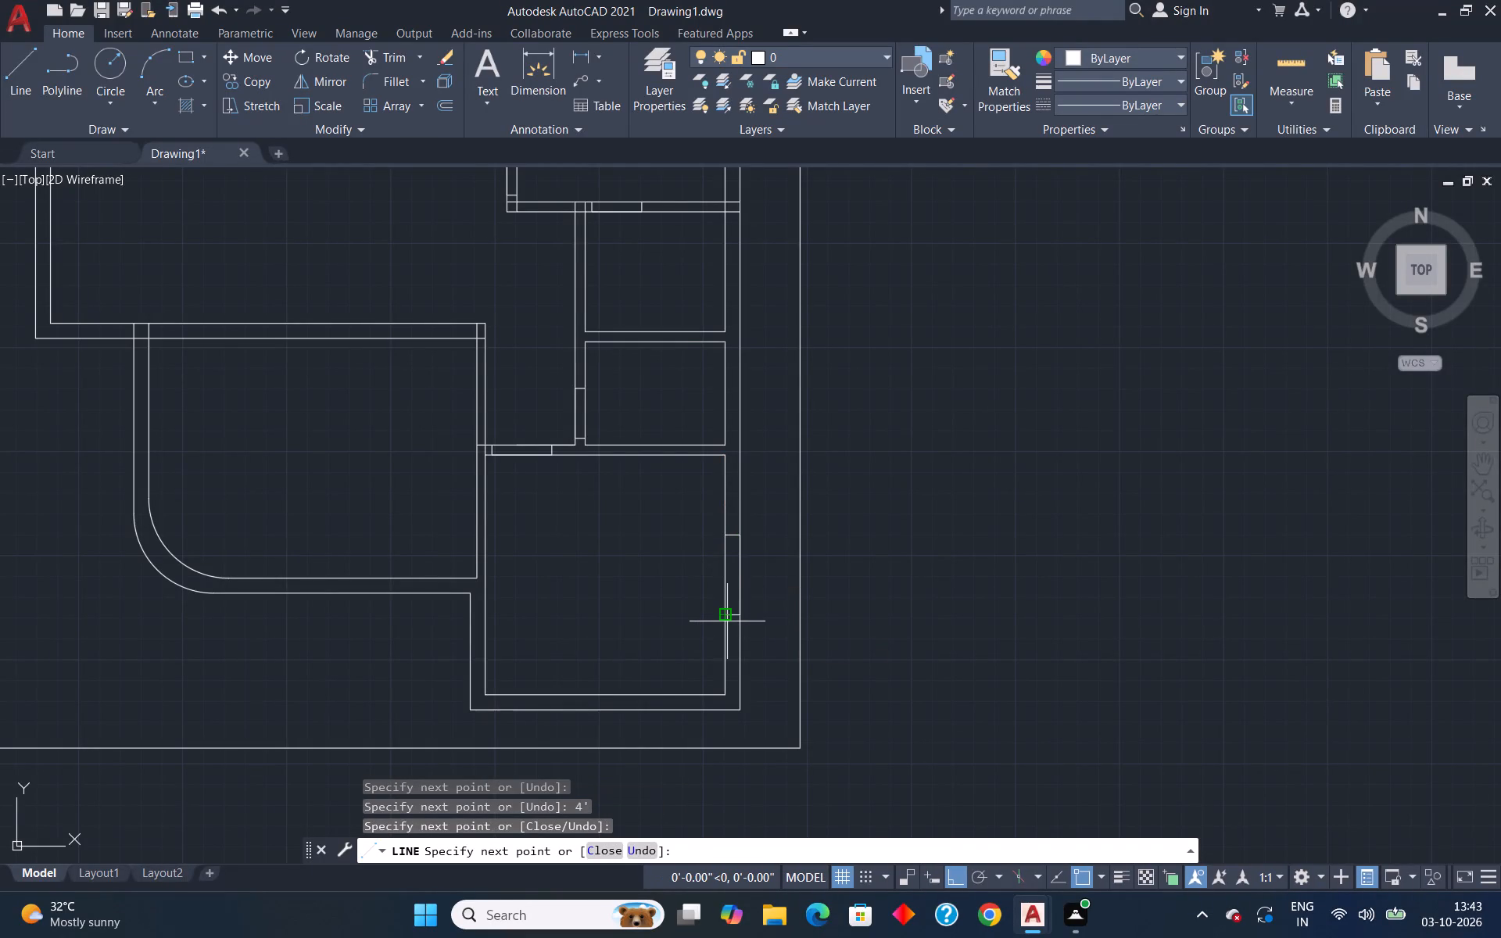
key(Escape)
Draw a 4' window opening in the south wall of the rounded-corner room, starting 3' west of its inner southeast corner.
scroll(763, 639, down, 2)
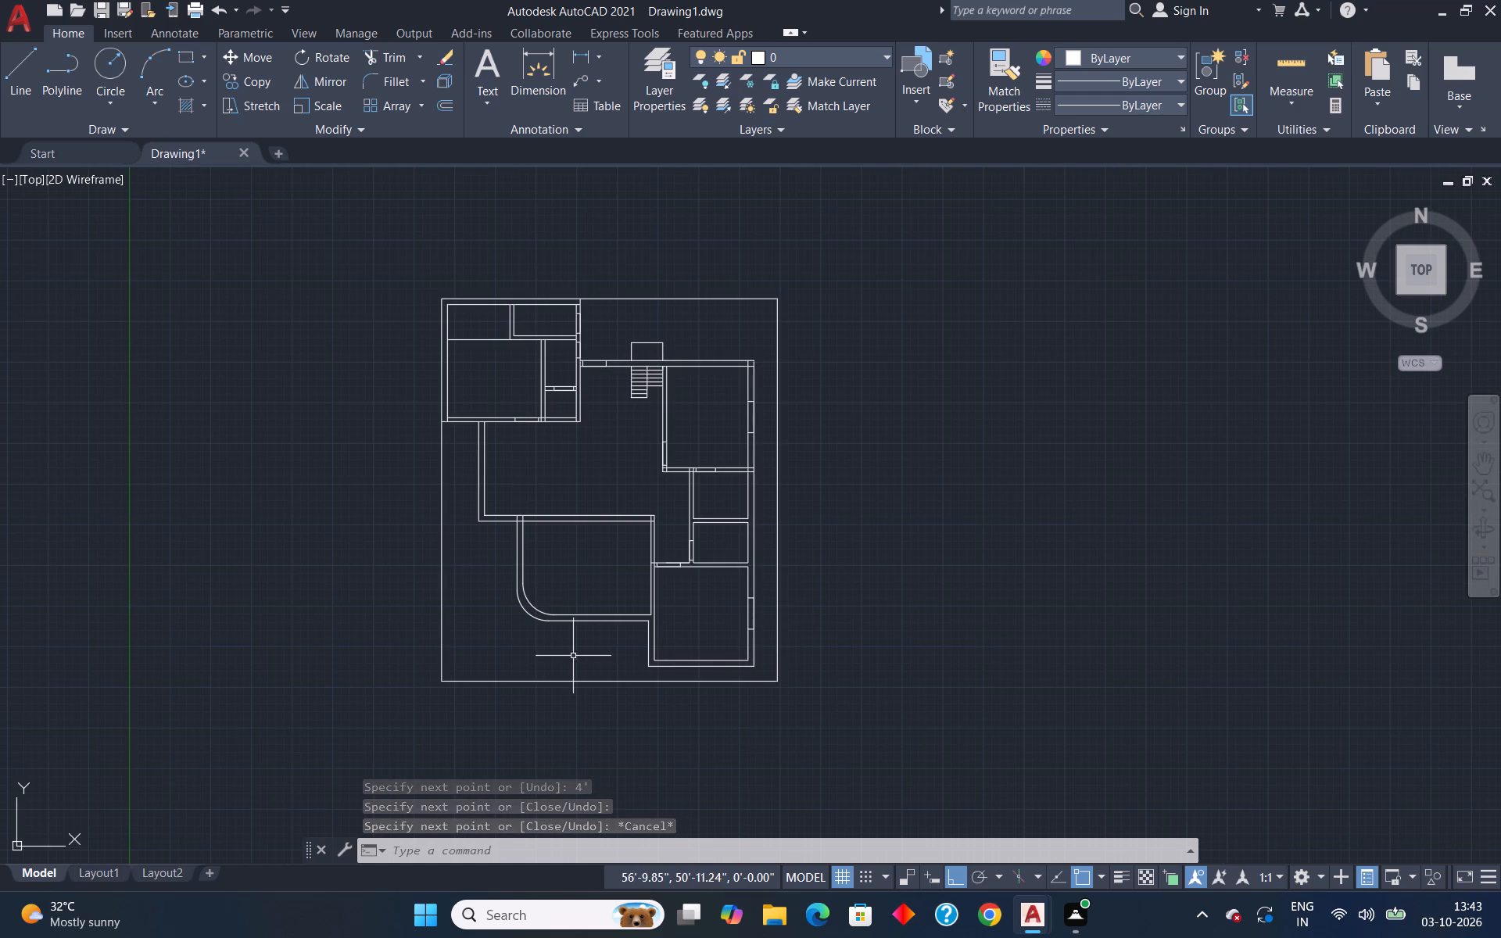
scroll(611, 629, up, 2)
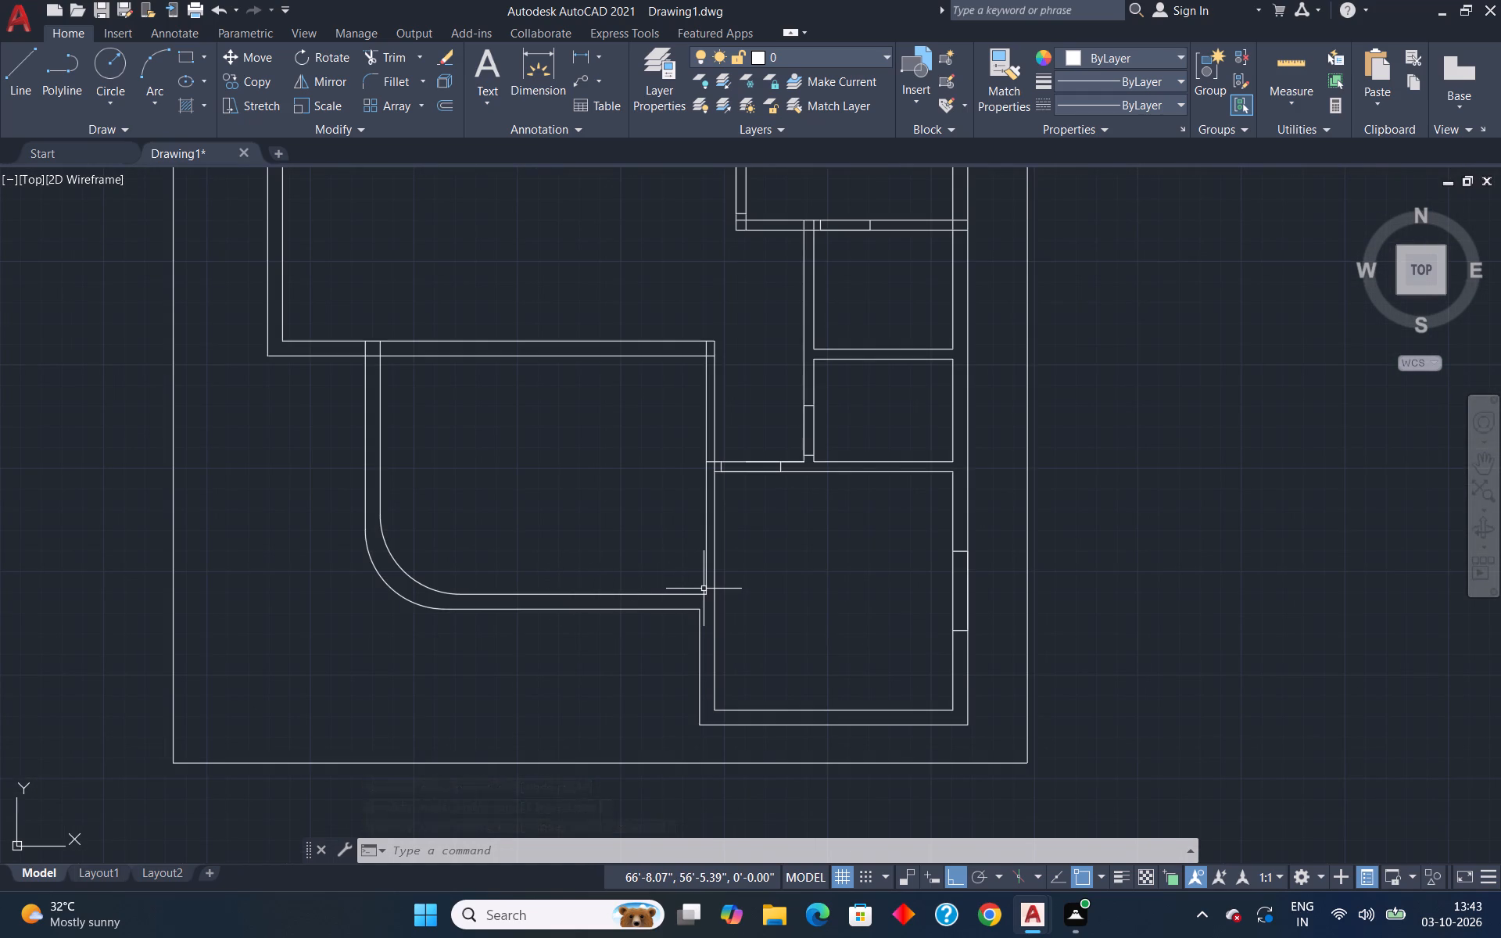
key(l)
key(Return)
key(t)
key(k)
key(Return)
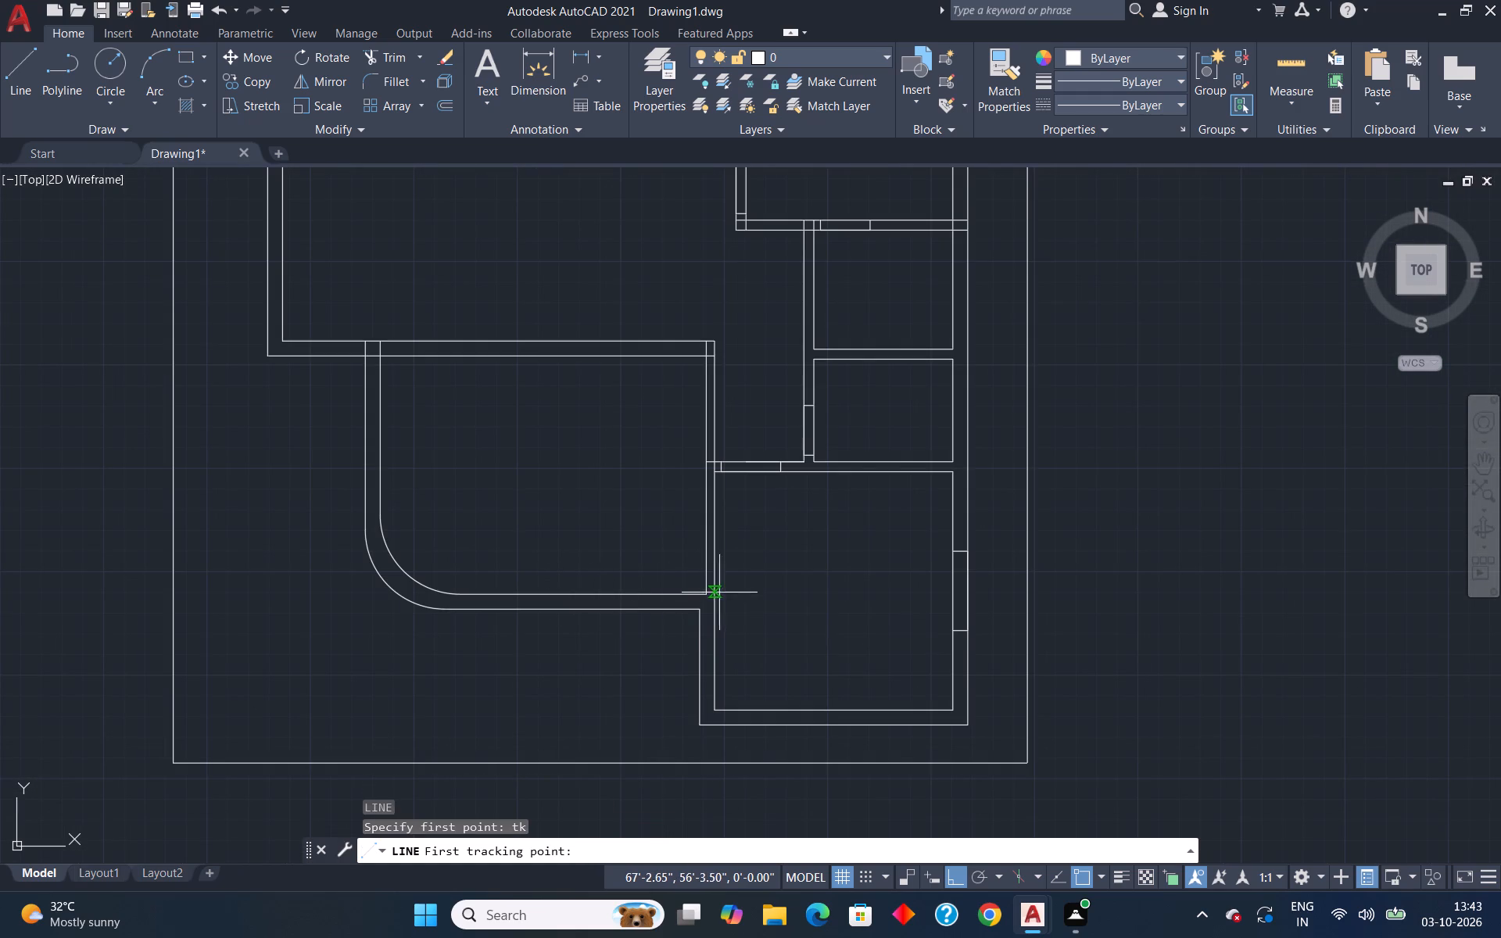
click(706, 592)
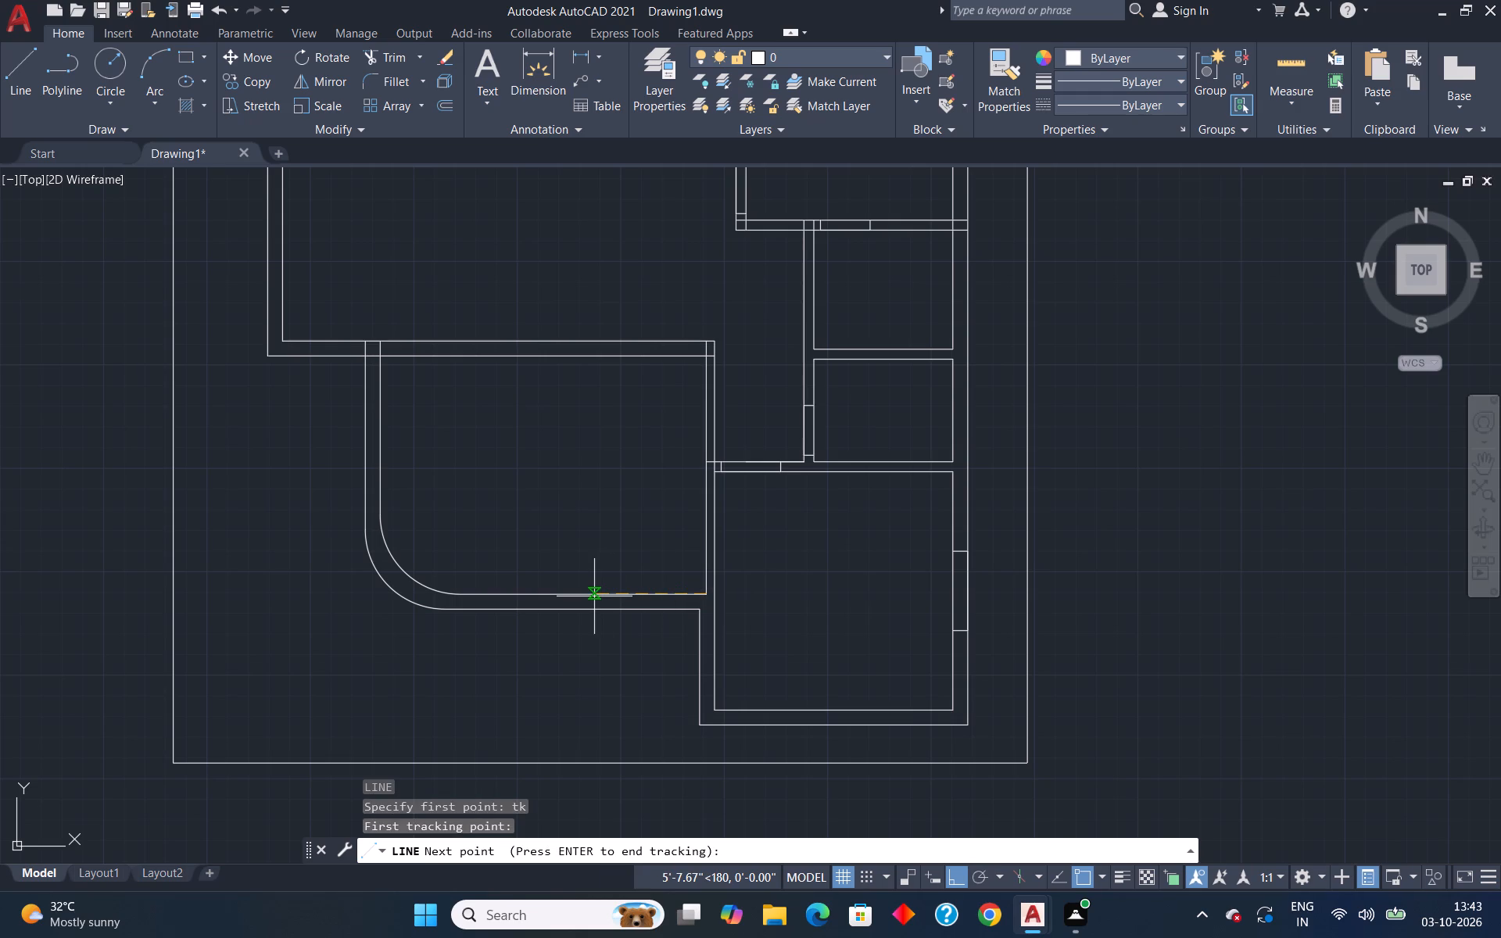
key(3)
key(apostrophe)
key(Return)
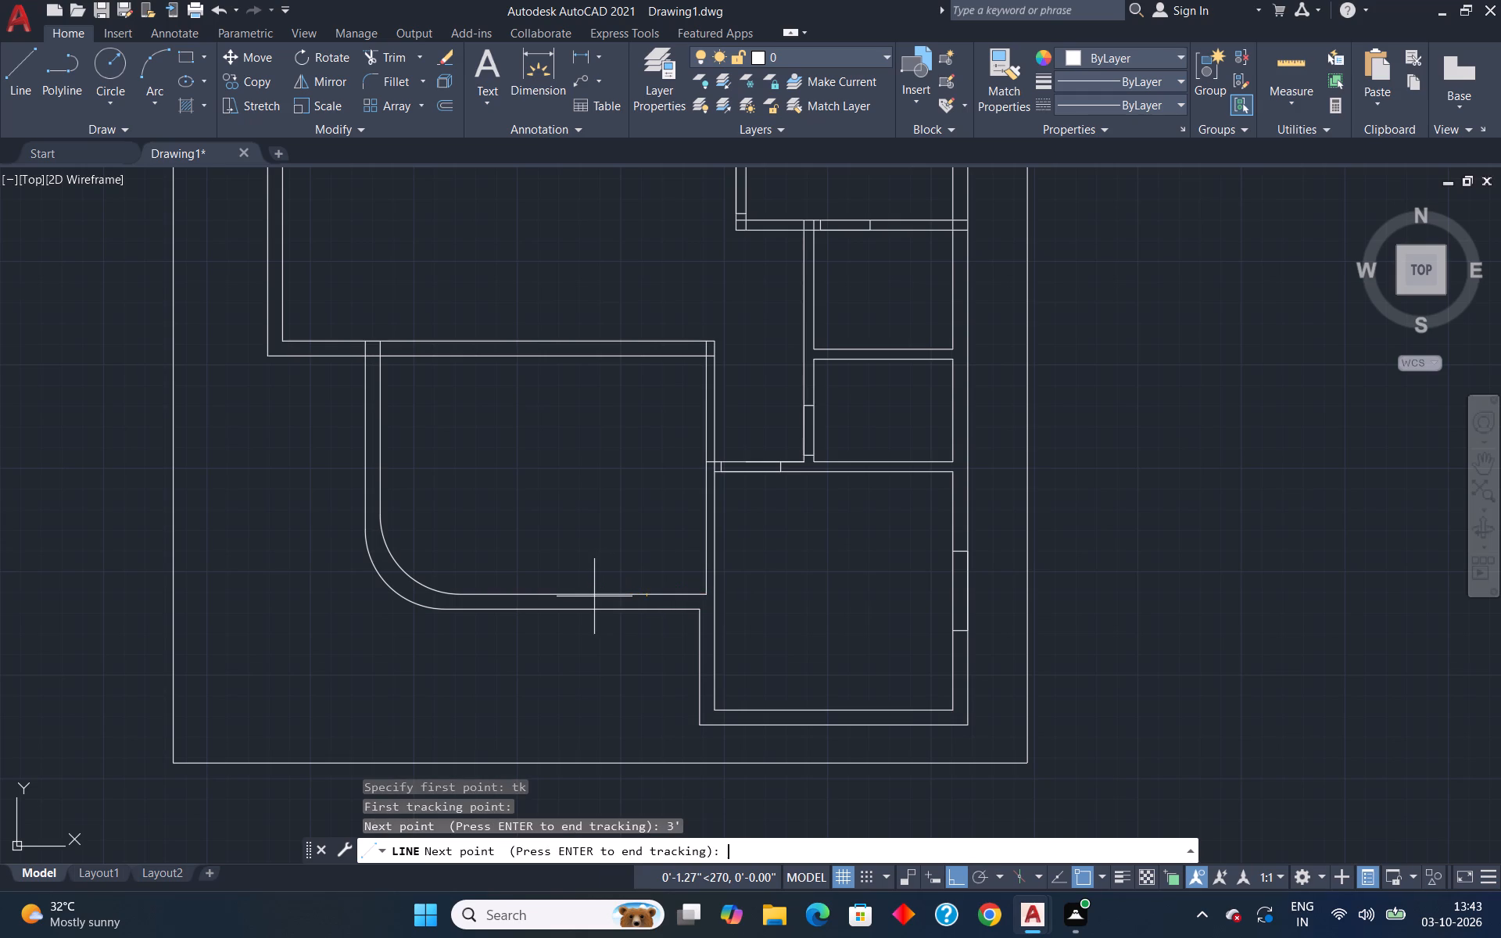
key(Return)
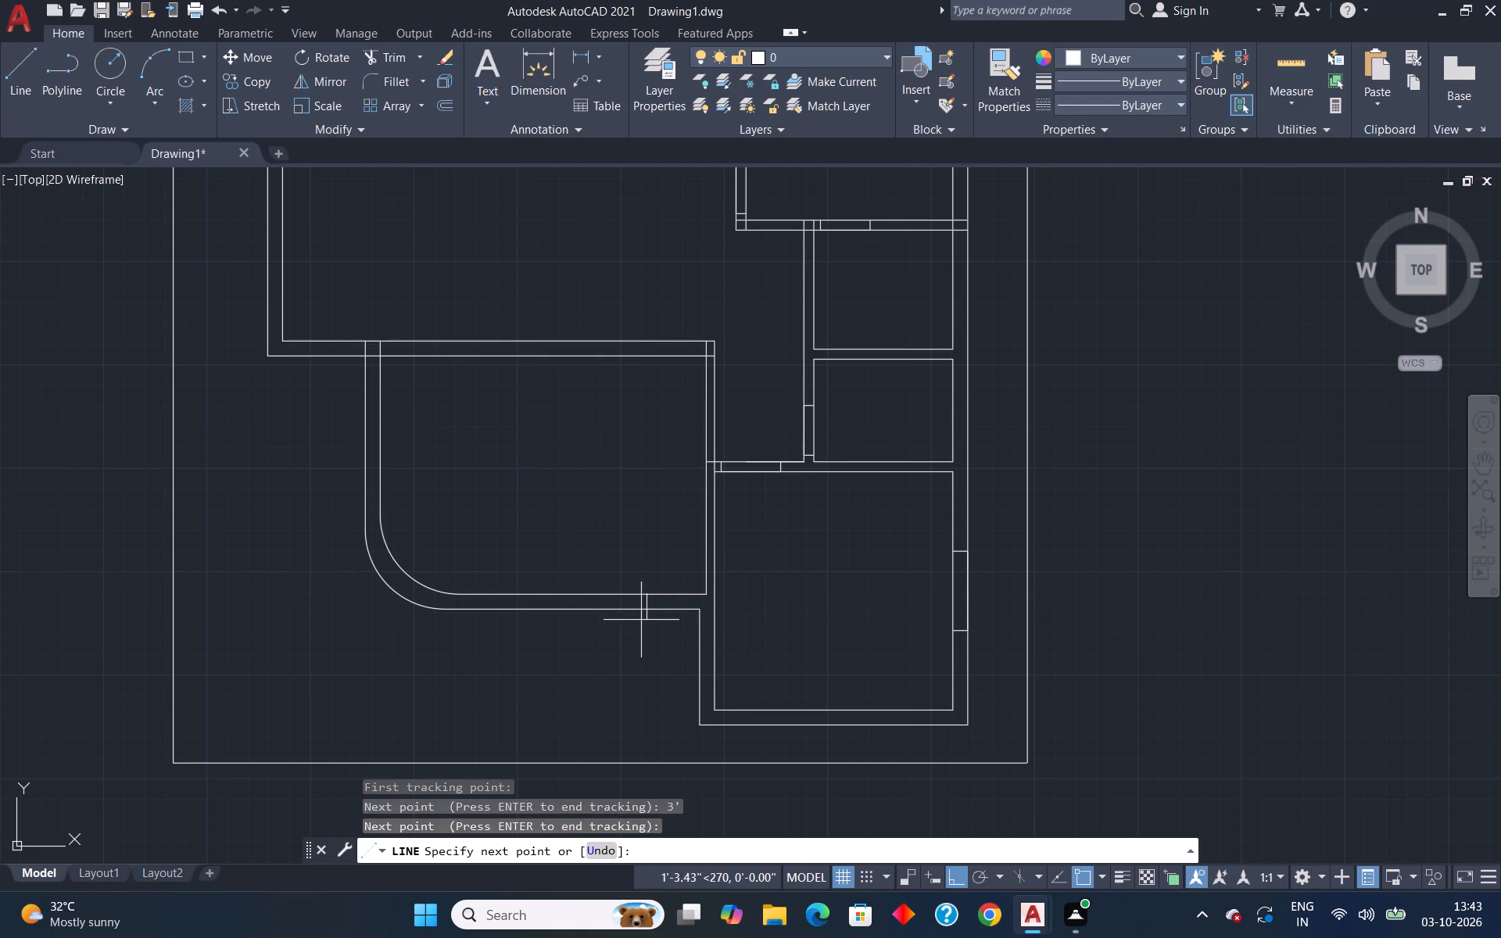
click(648, 612)
text(4')
key(Return)
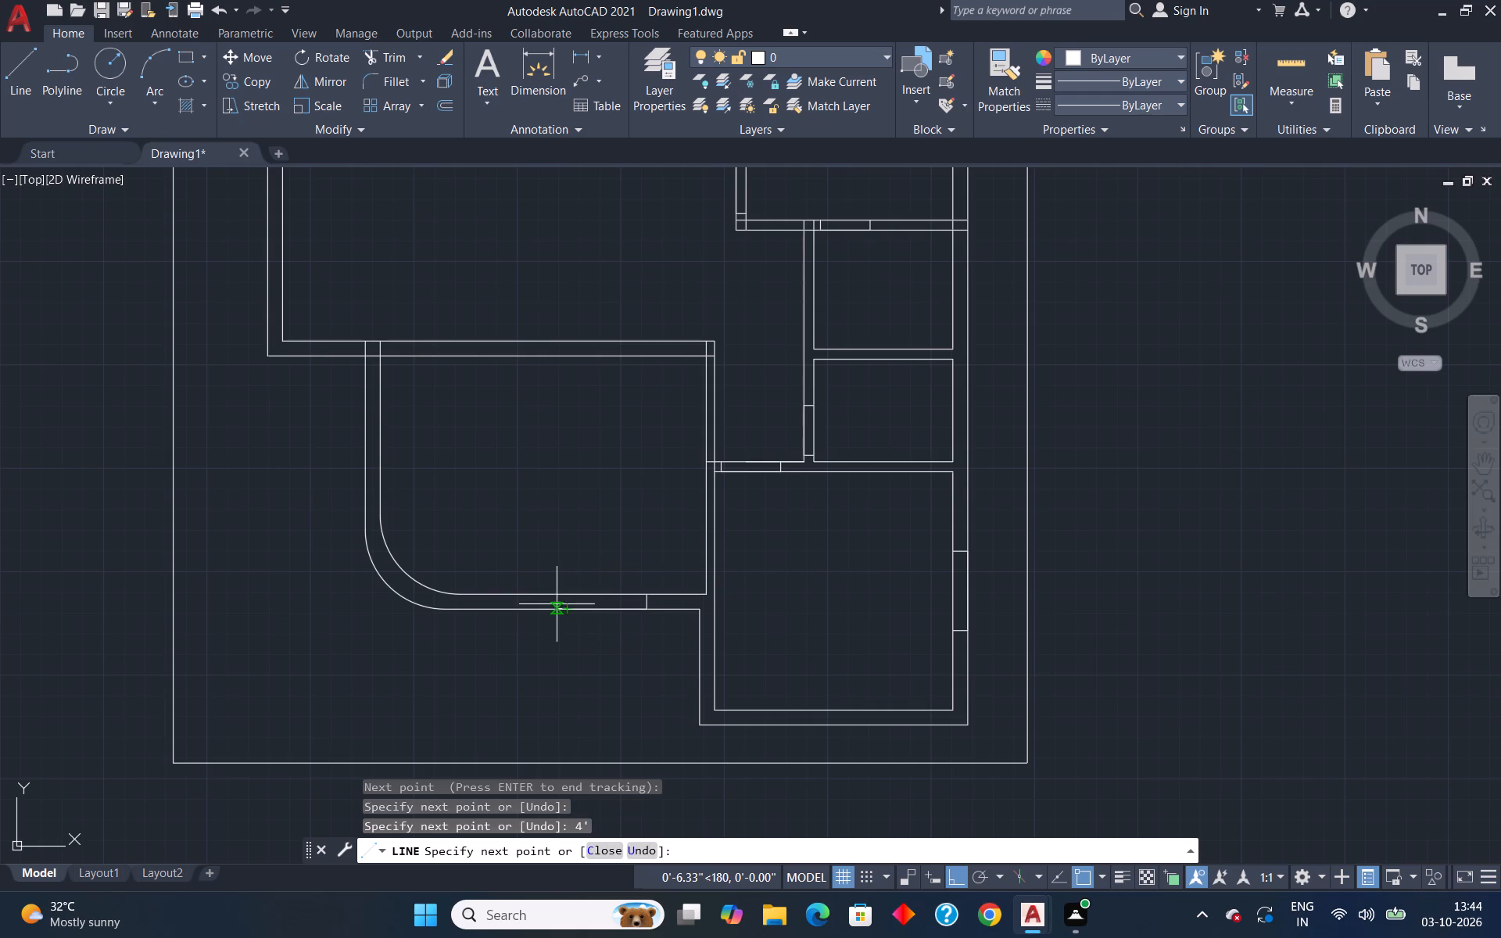
click(573, 599)
key(Escape)
Join the west, curved and south wall lines of the rounded-corner room, together with its window jamb lines, into polylines.
scroll(573, 599, up, 1)
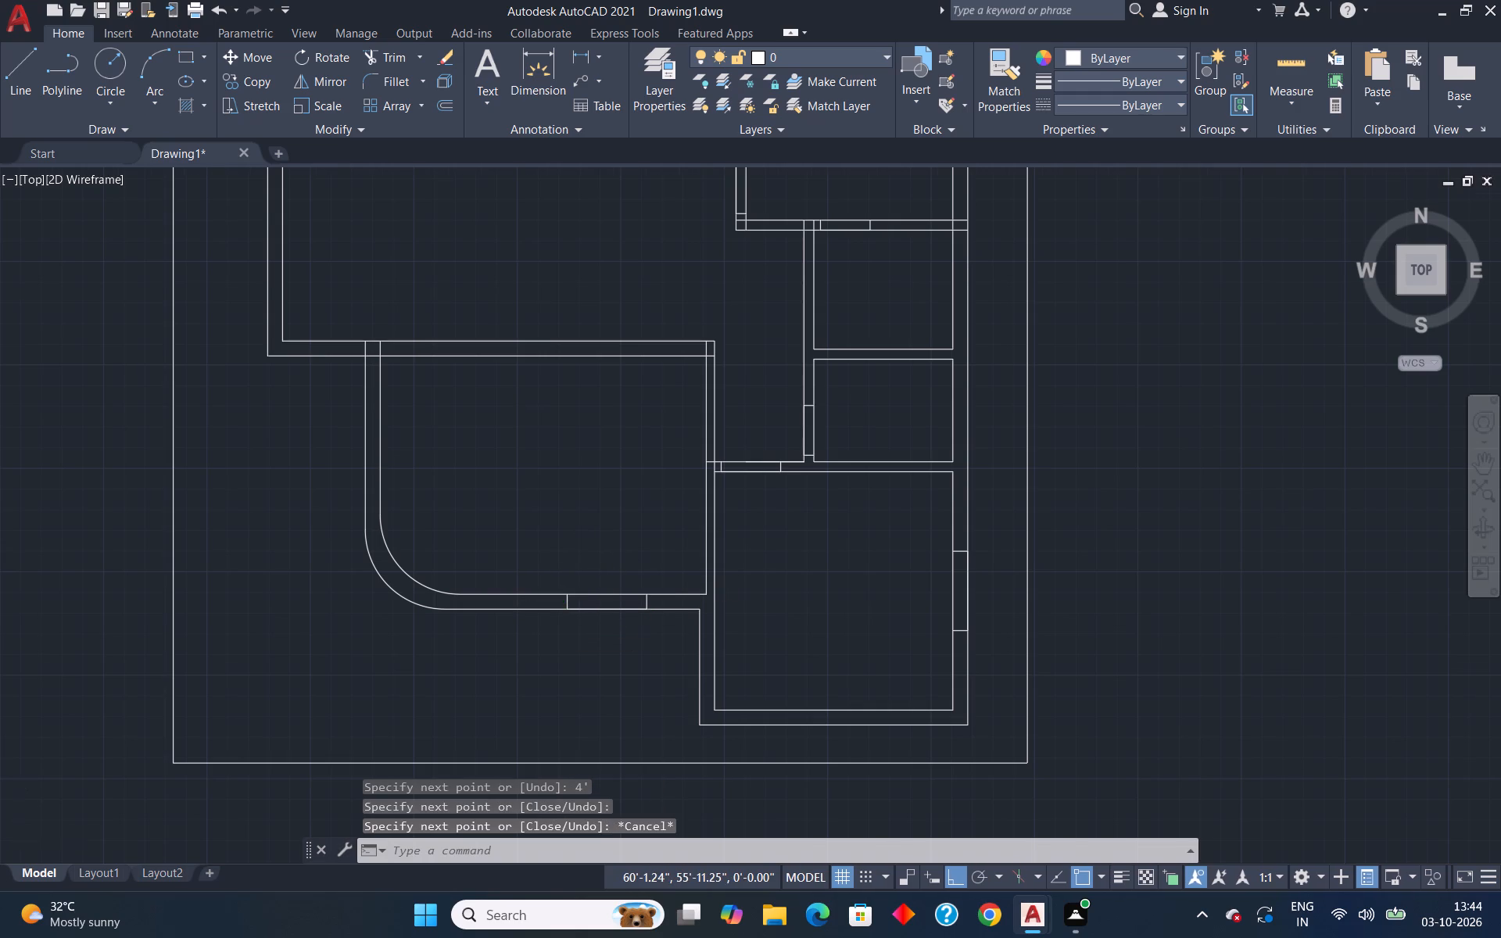
scroll(573, 599, up, 1)
key(Escape)
scroll(624, 658, down, 5)
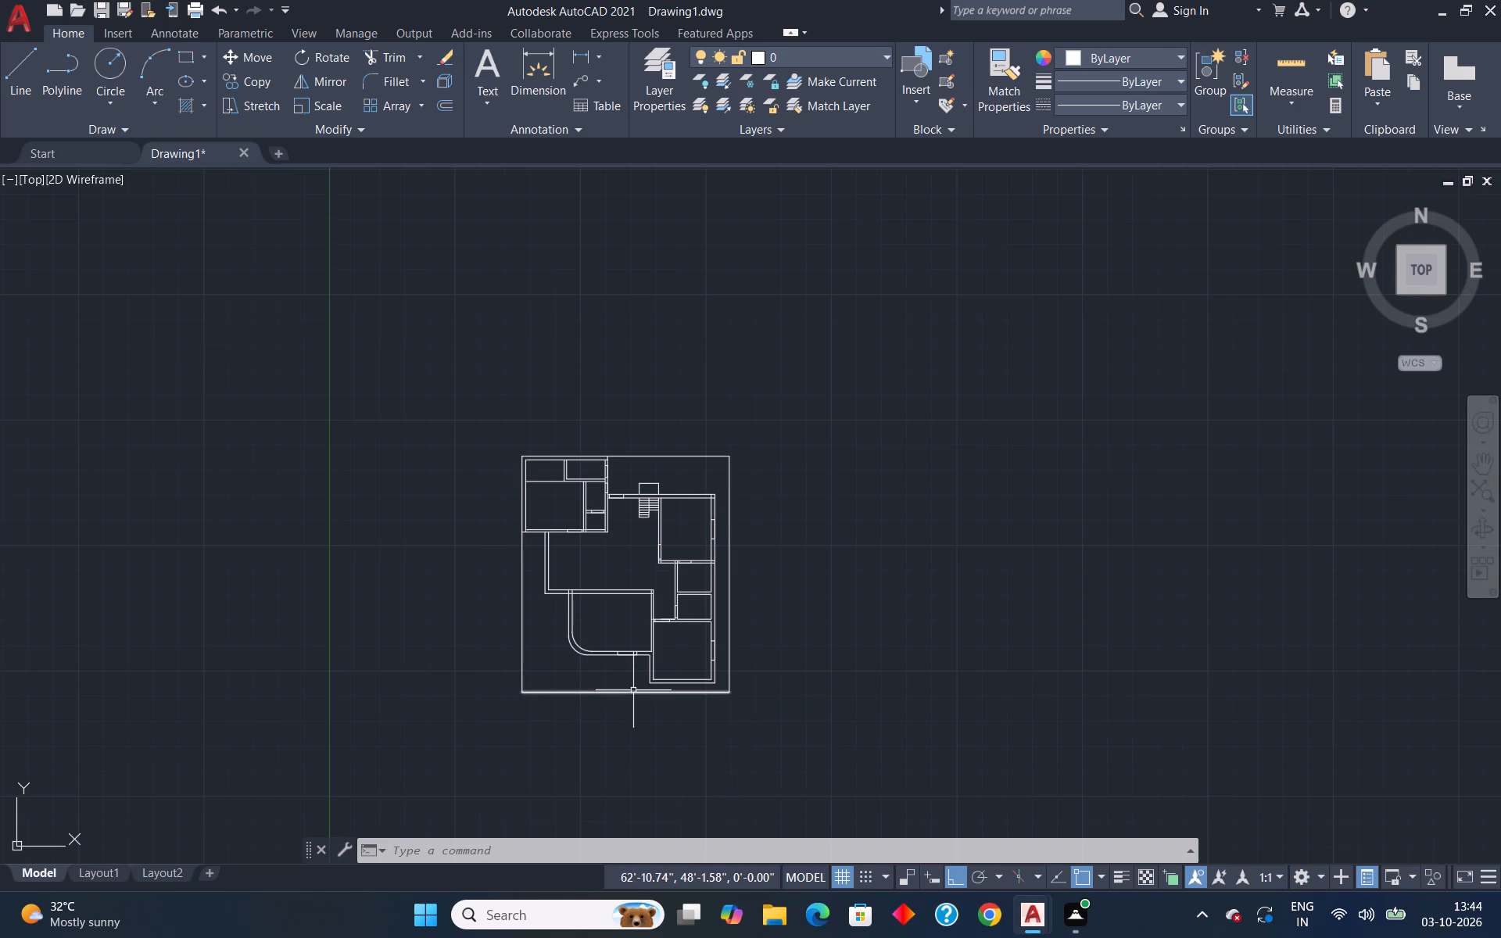
scroll(597, 668, up, 3)
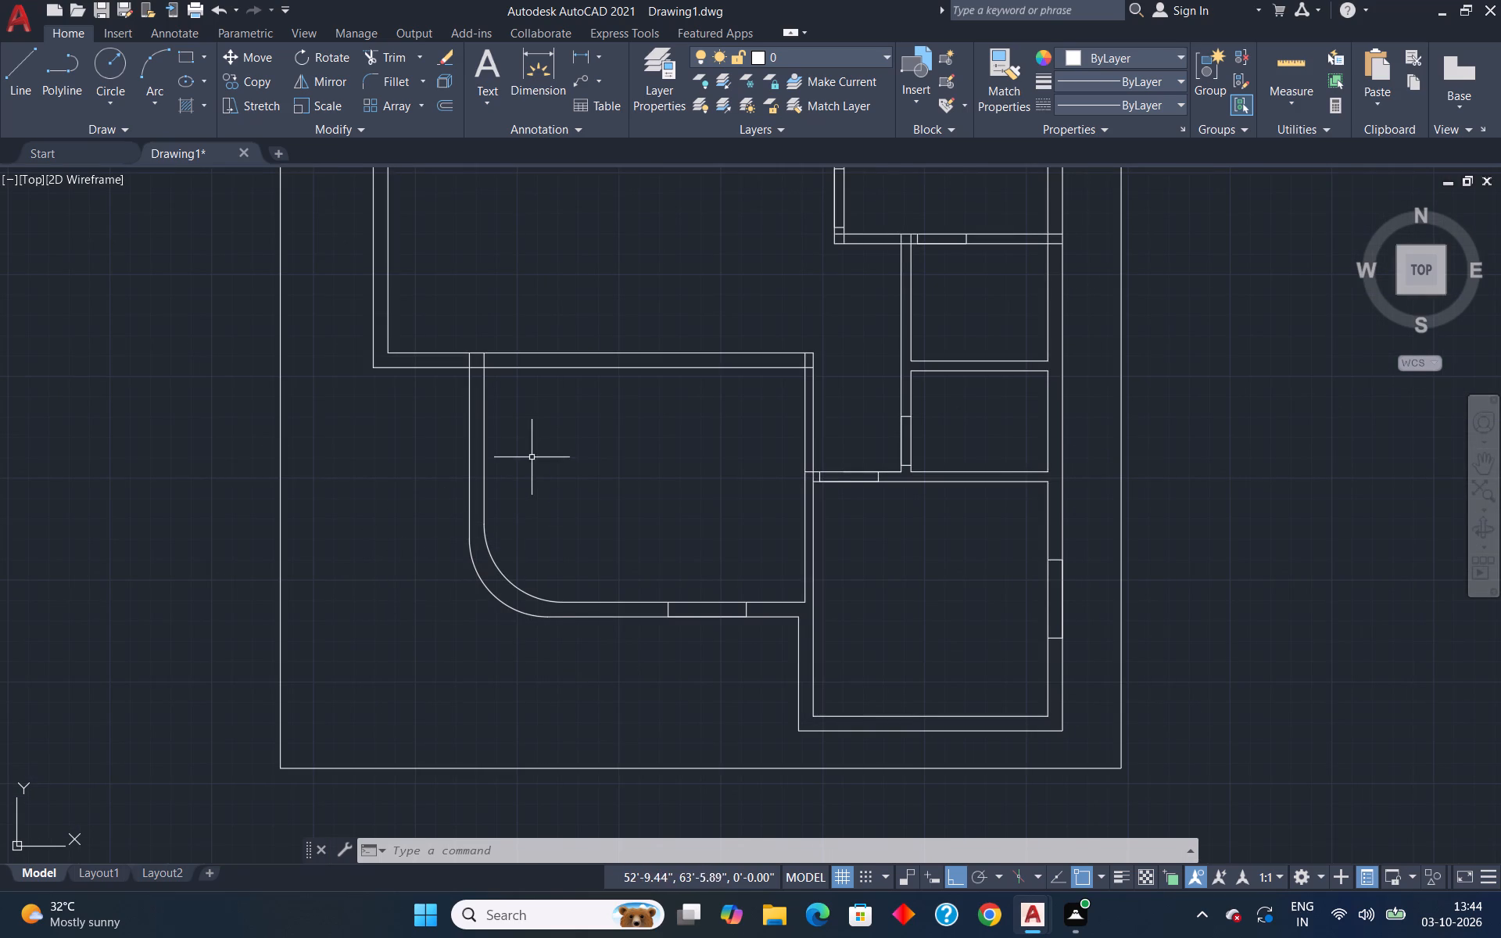
click(544, 438)
click(425, 577)
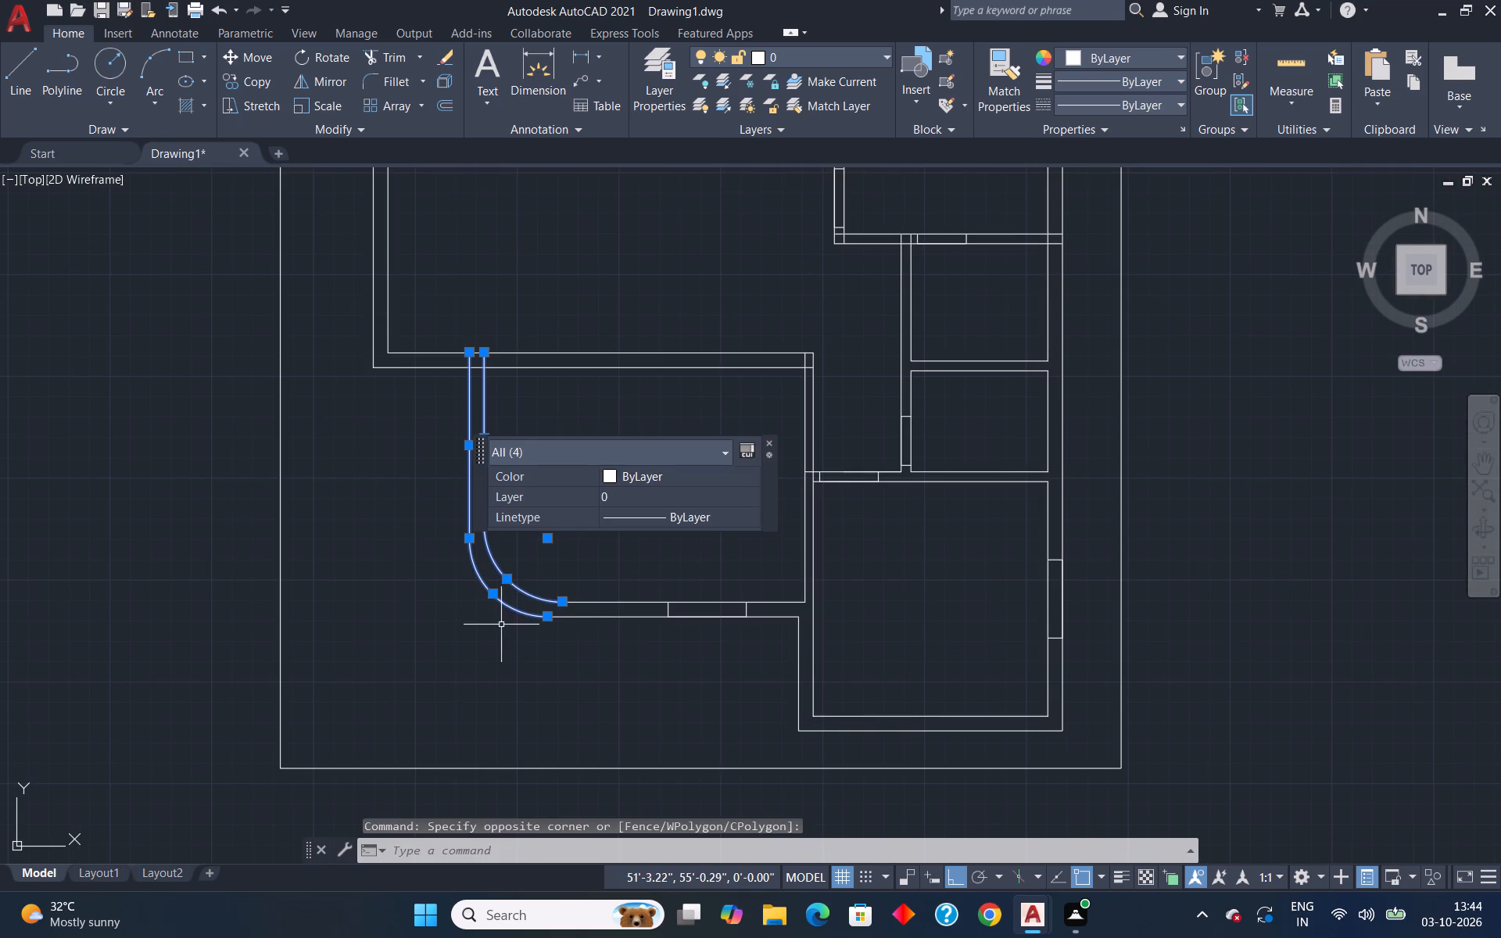
click(671, 564)
click(576, 671)
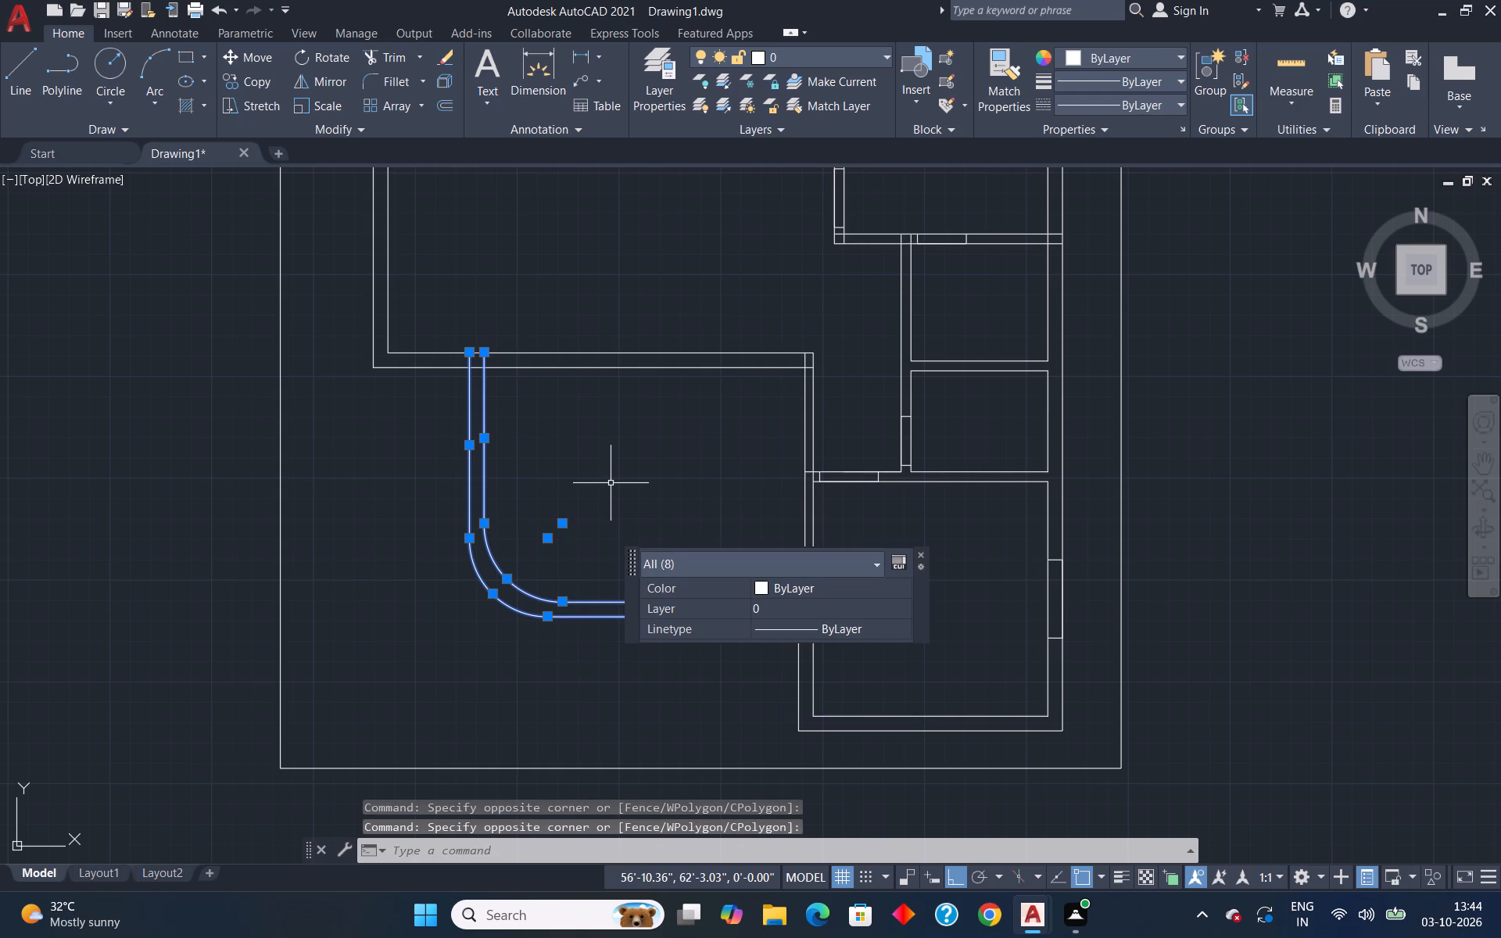
key(j)
key(Return)
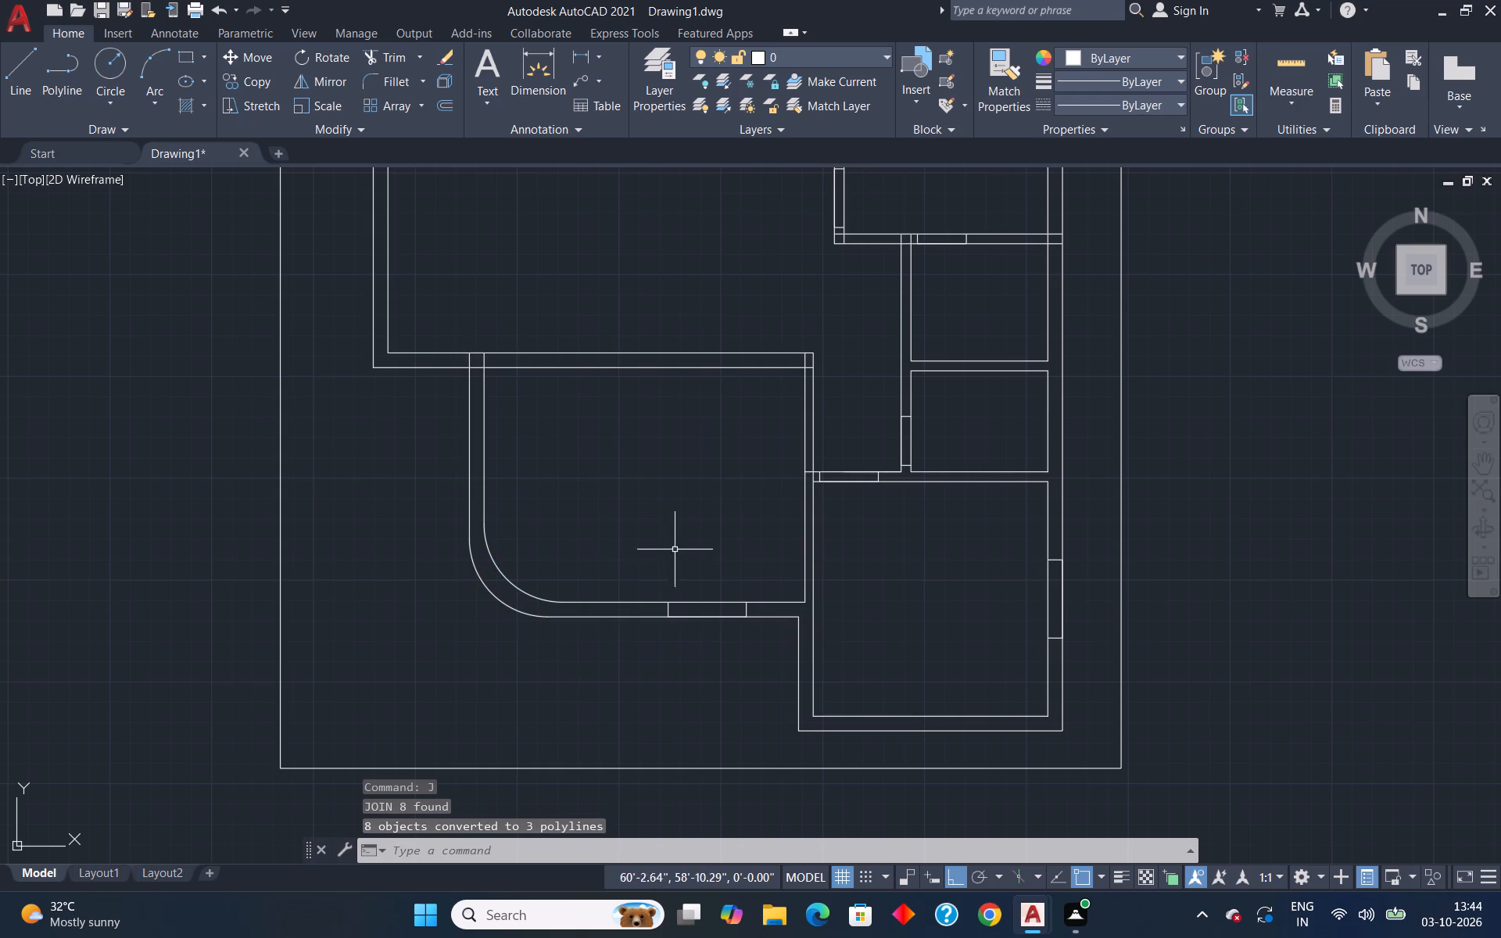
Offset both the inner and outer wall polylines of the rounded-corner room outward by 2'.
click(506, 579)
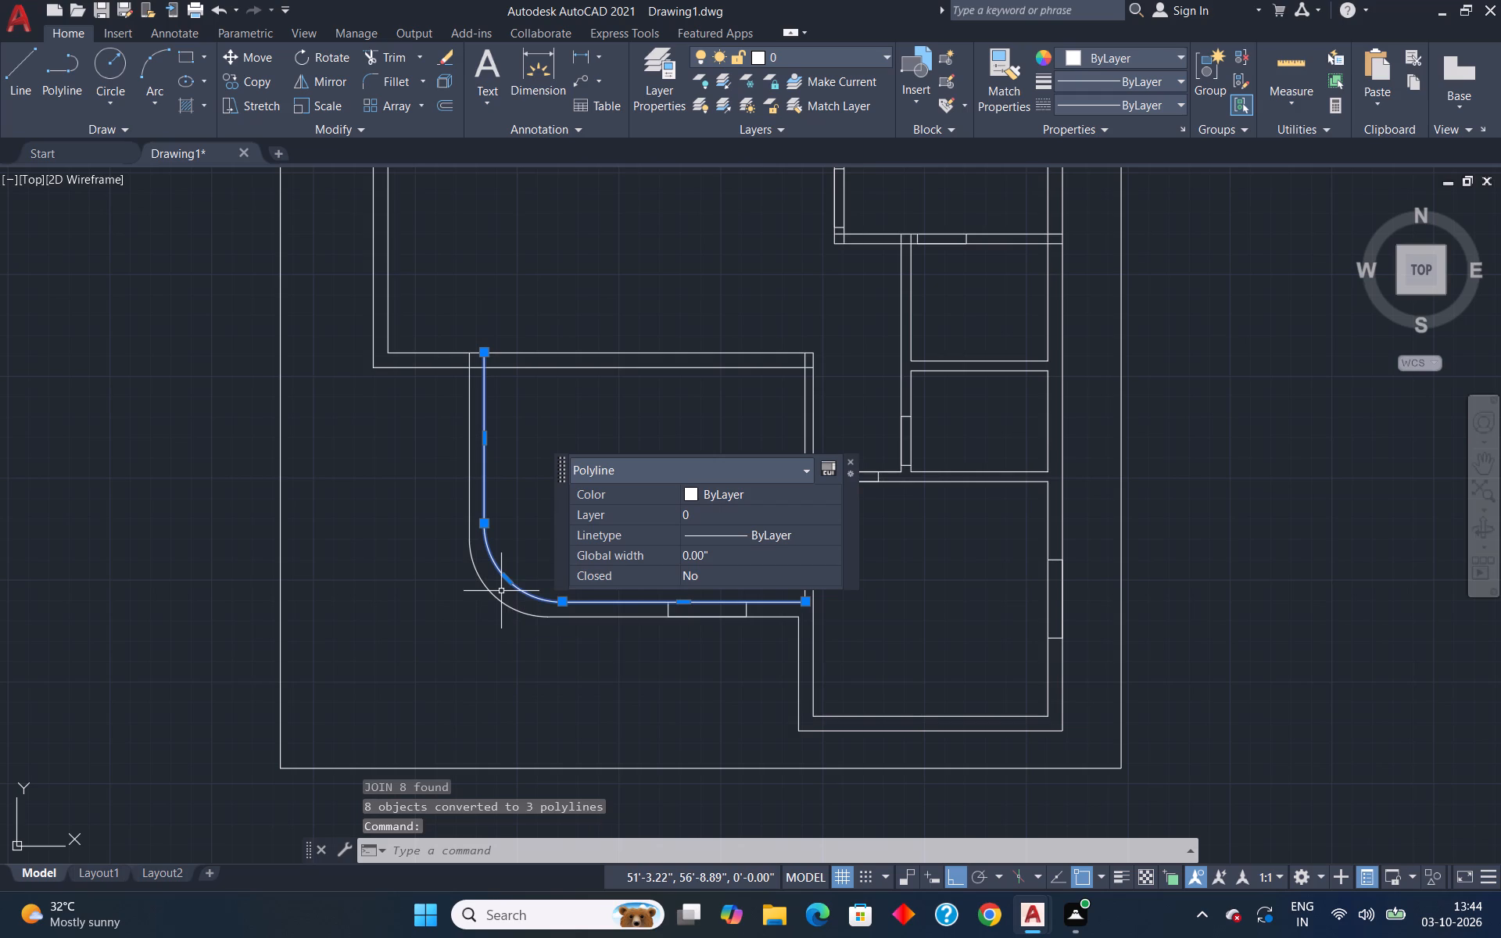
key(o)
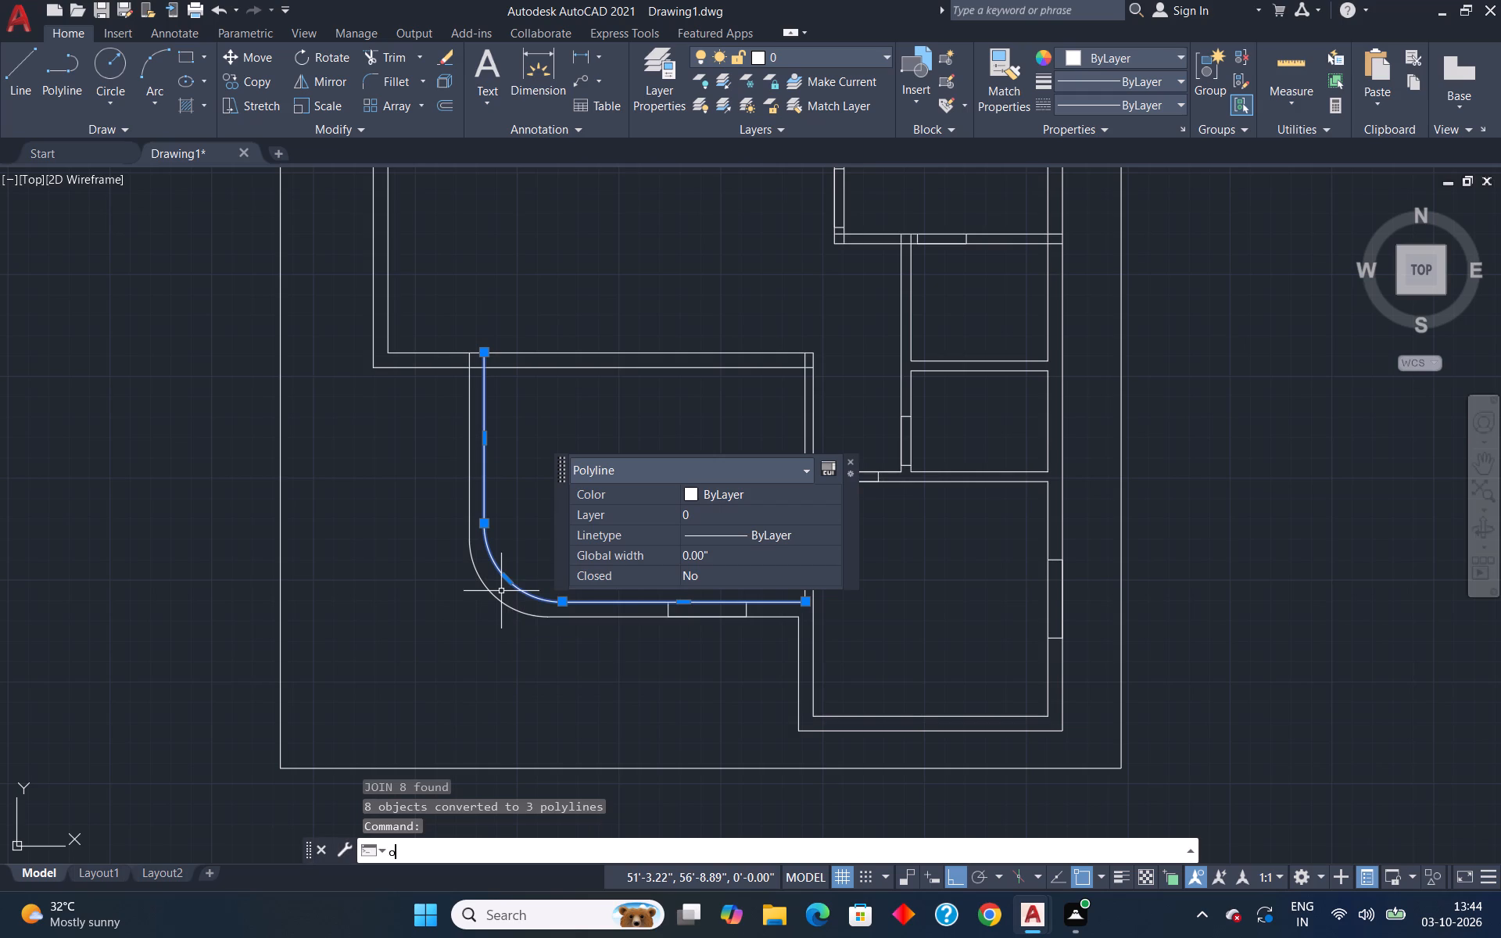
key(Return)
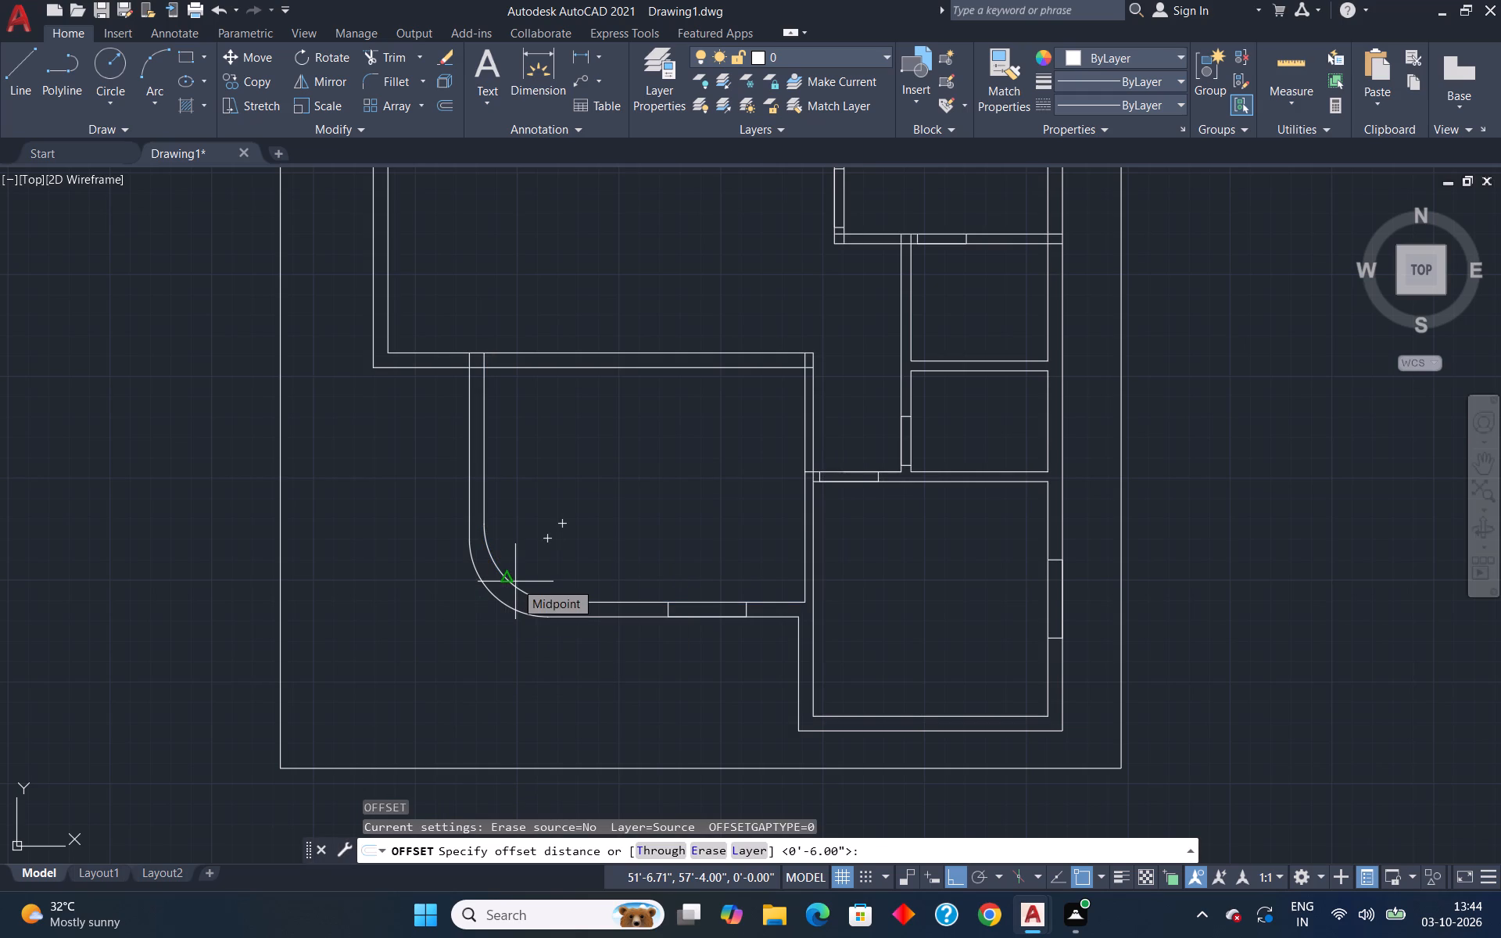
text(2')
key(Return)
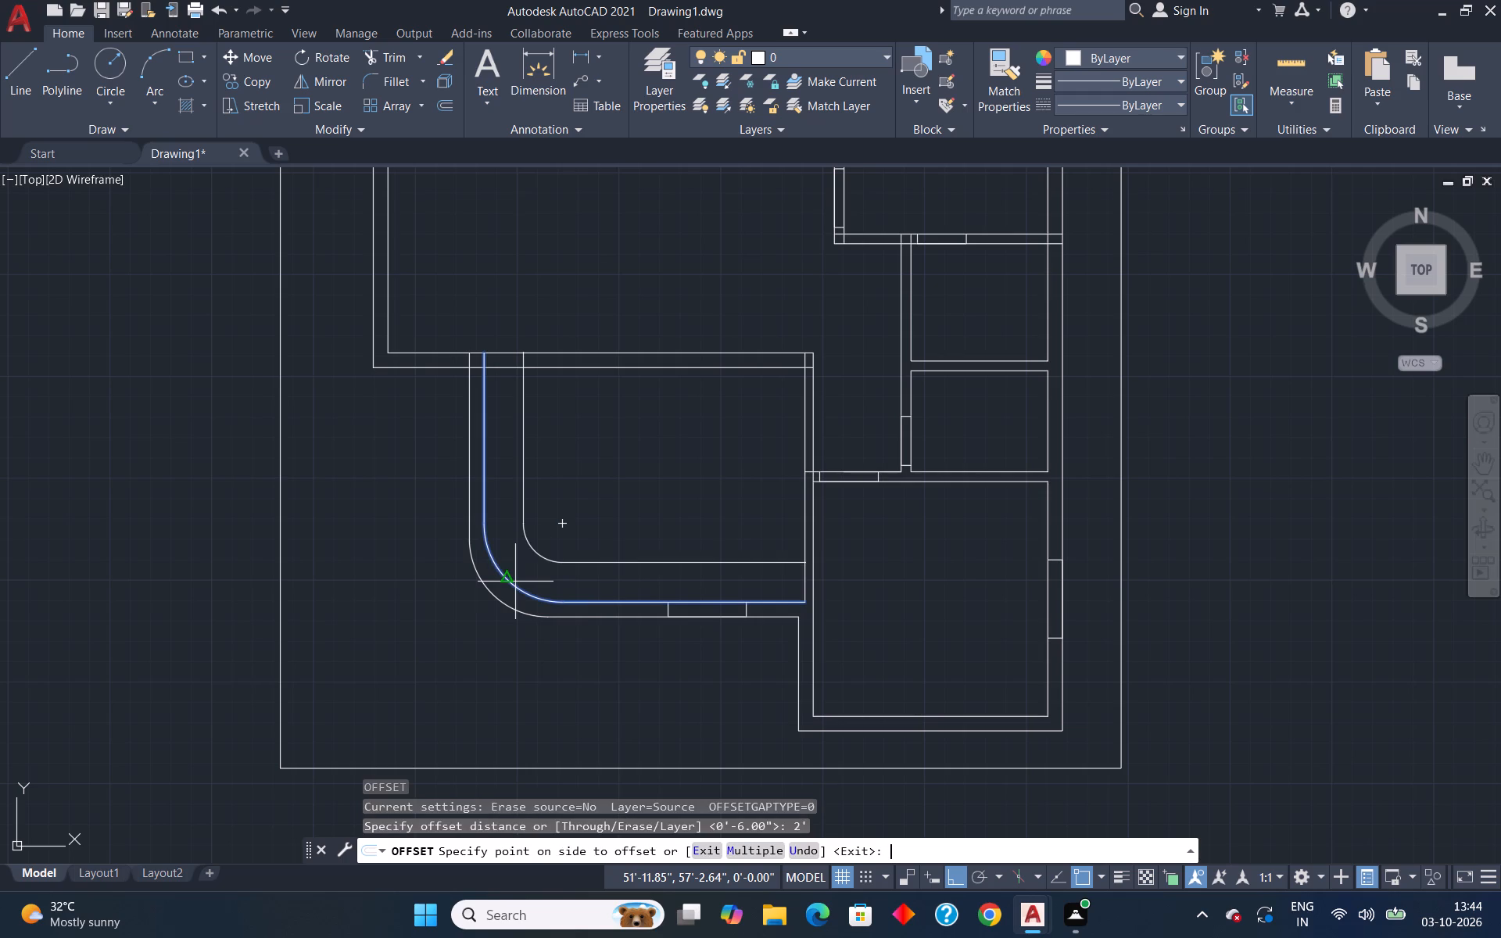
click(429, 658)
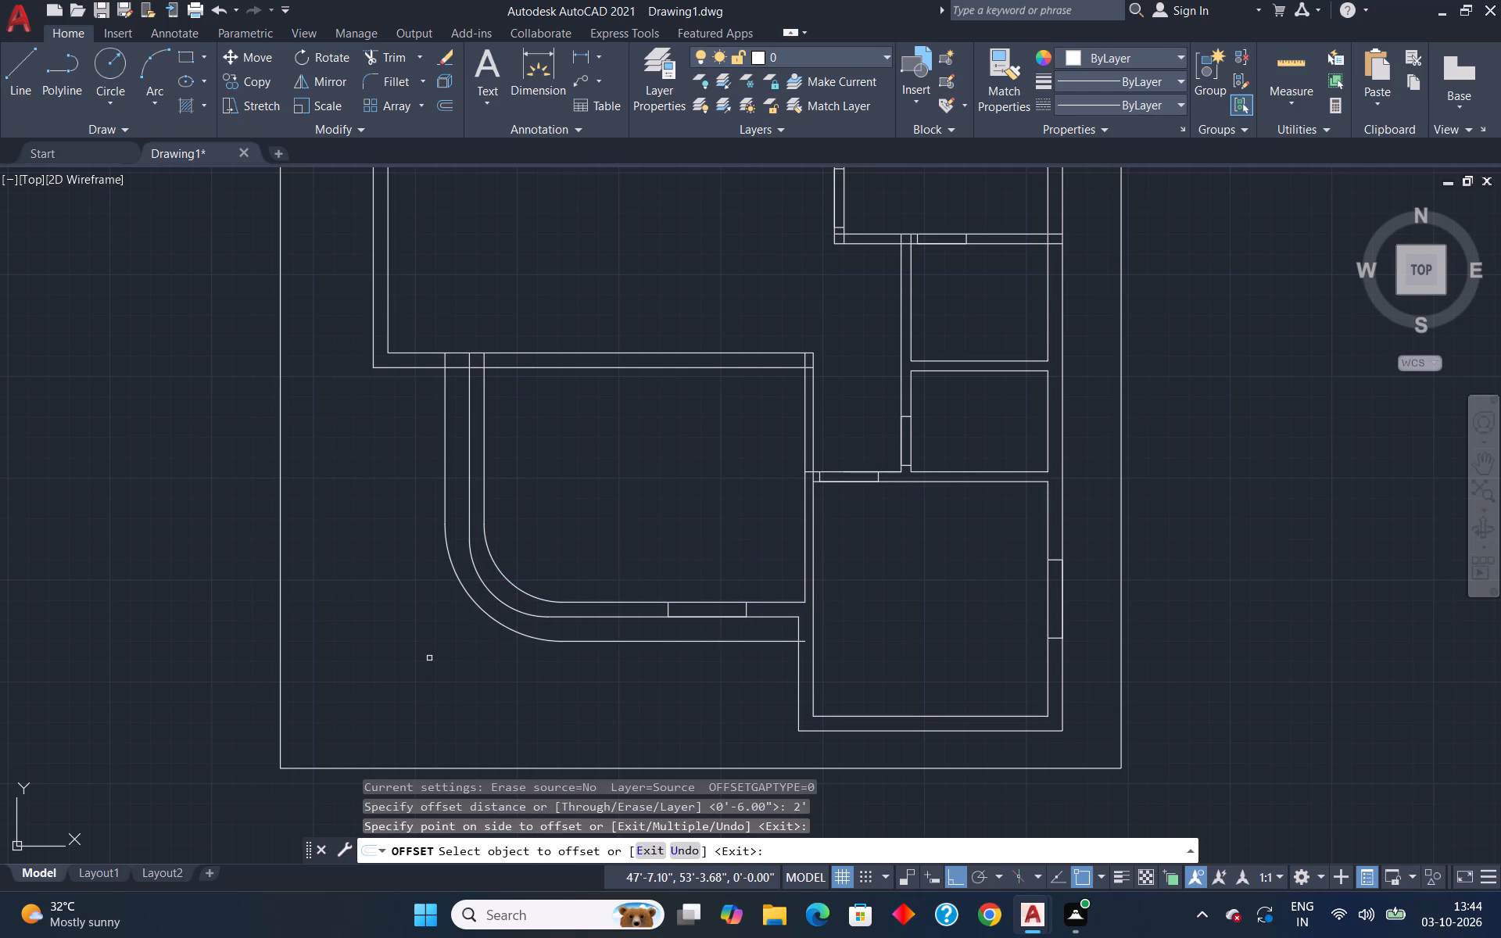
click(503, 602)
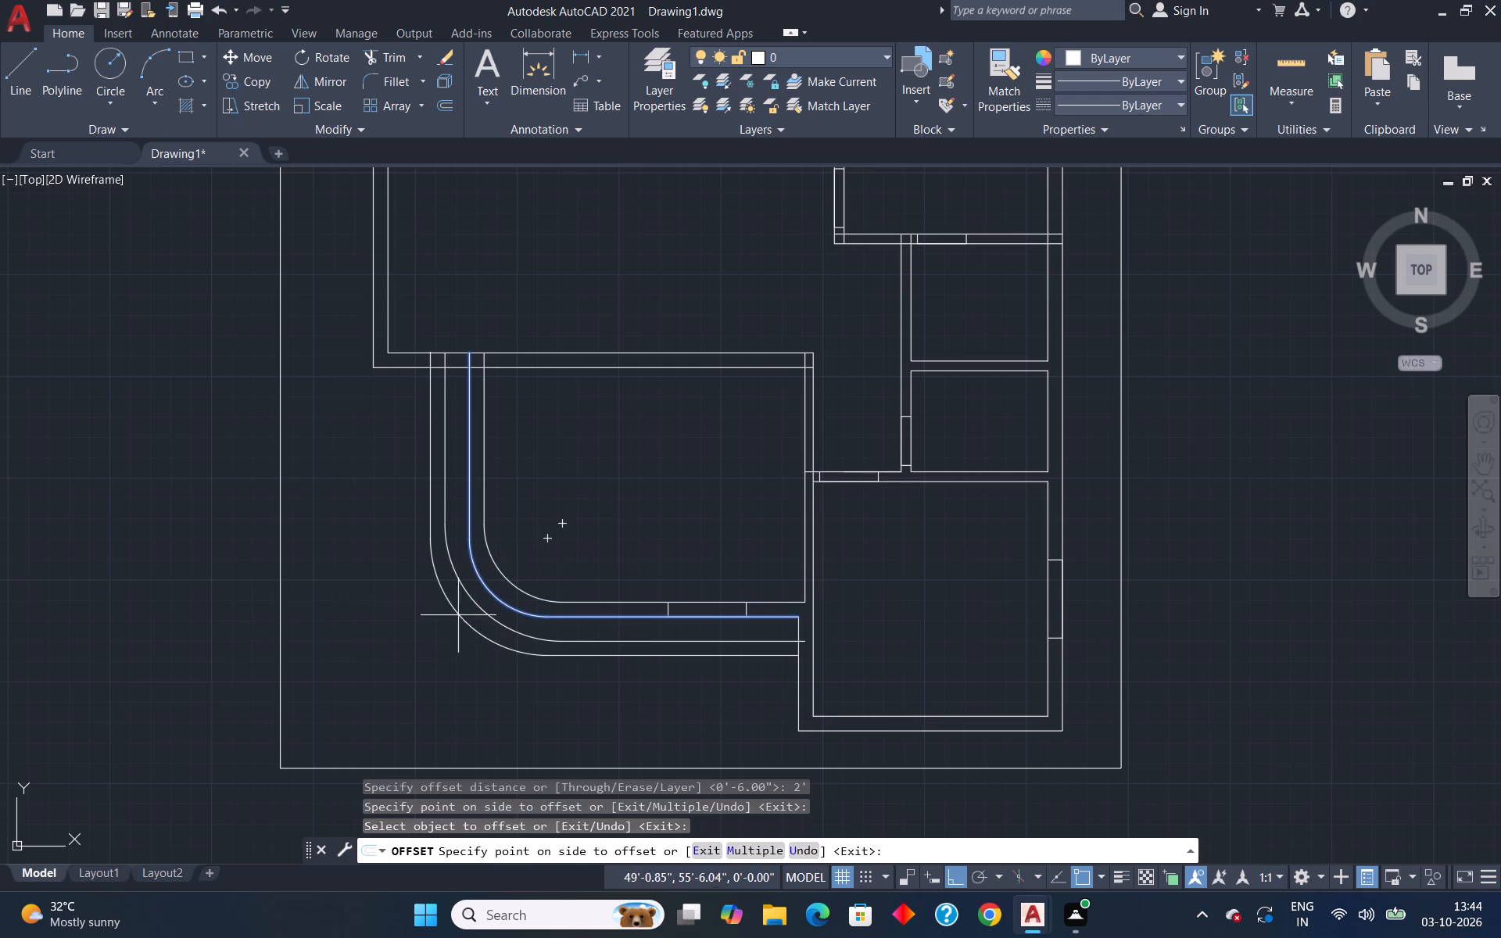
click(425, 642)
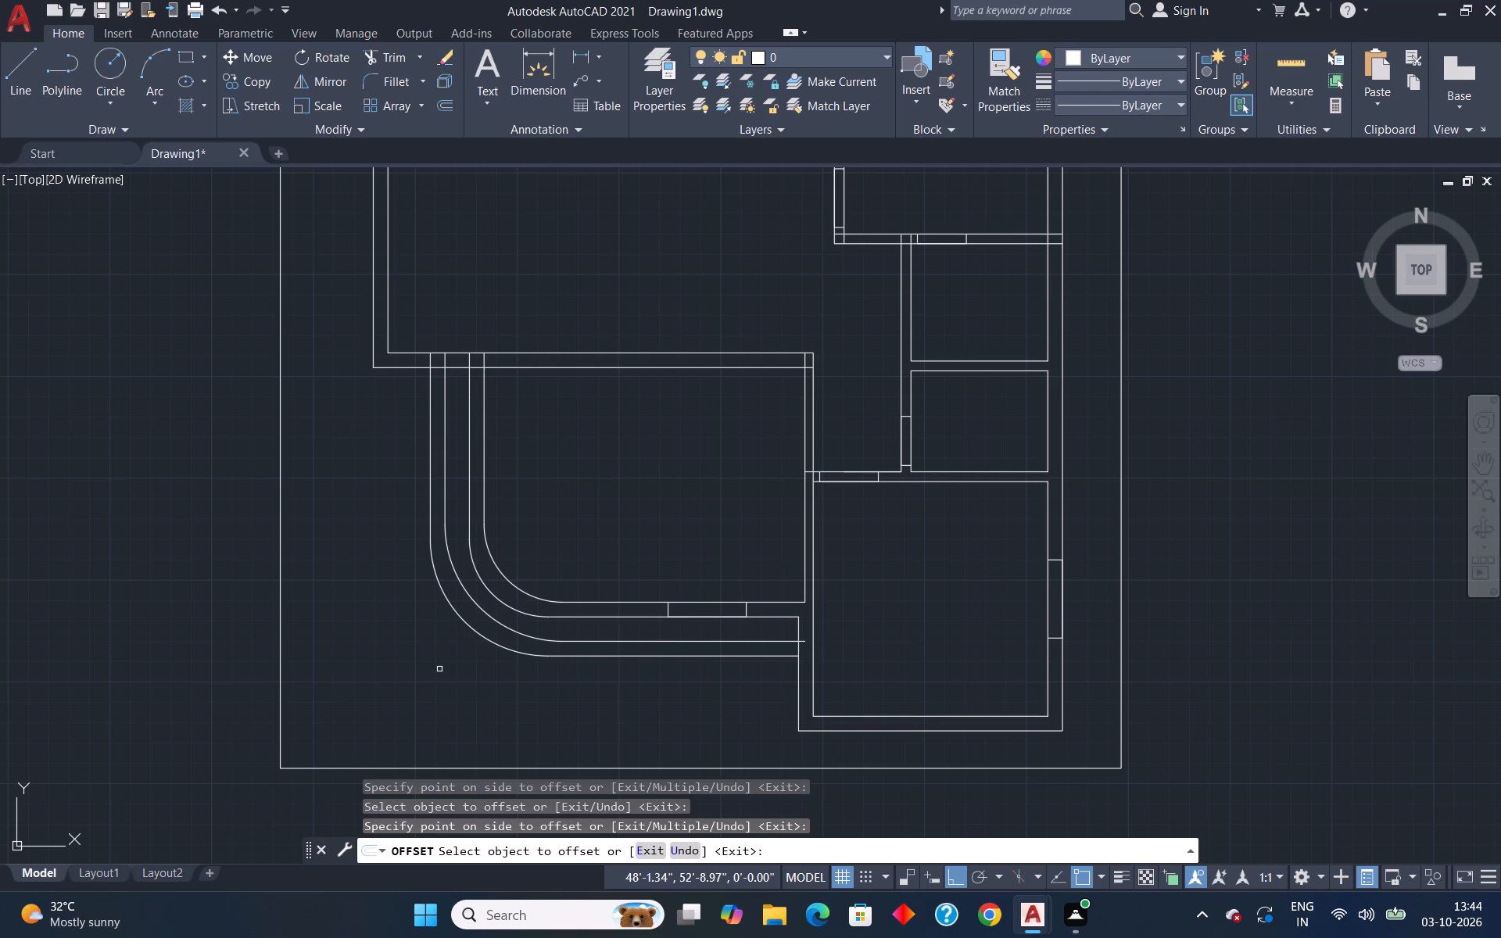
Move each of the two offset polylines around the rounded-corner room 6" west.
key(Escape)
click(471, 627)
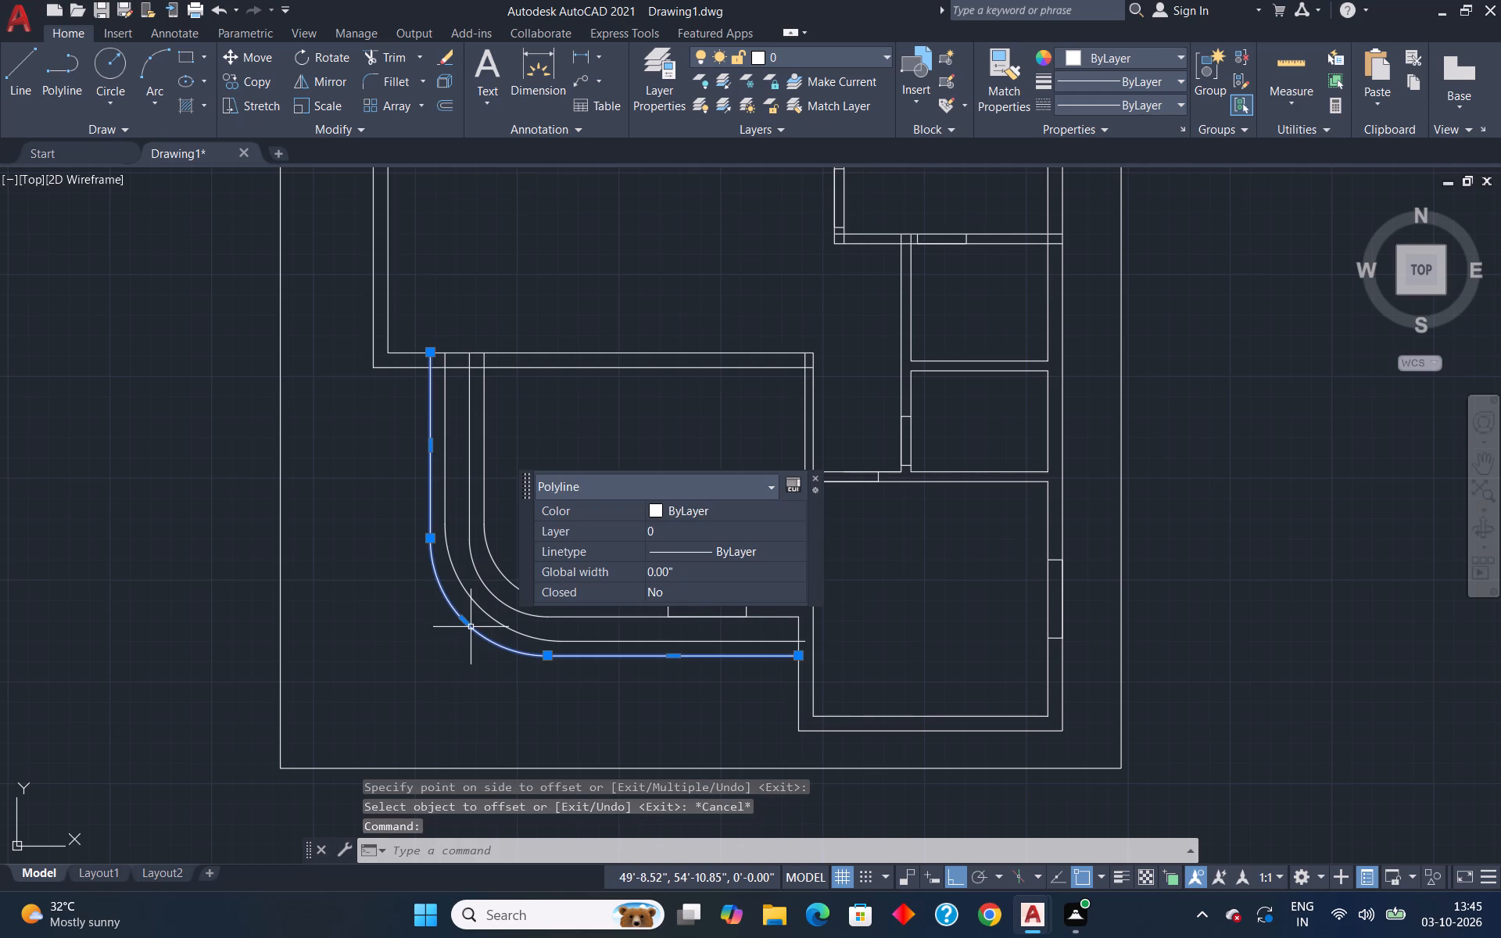
key(m)
key(Return)
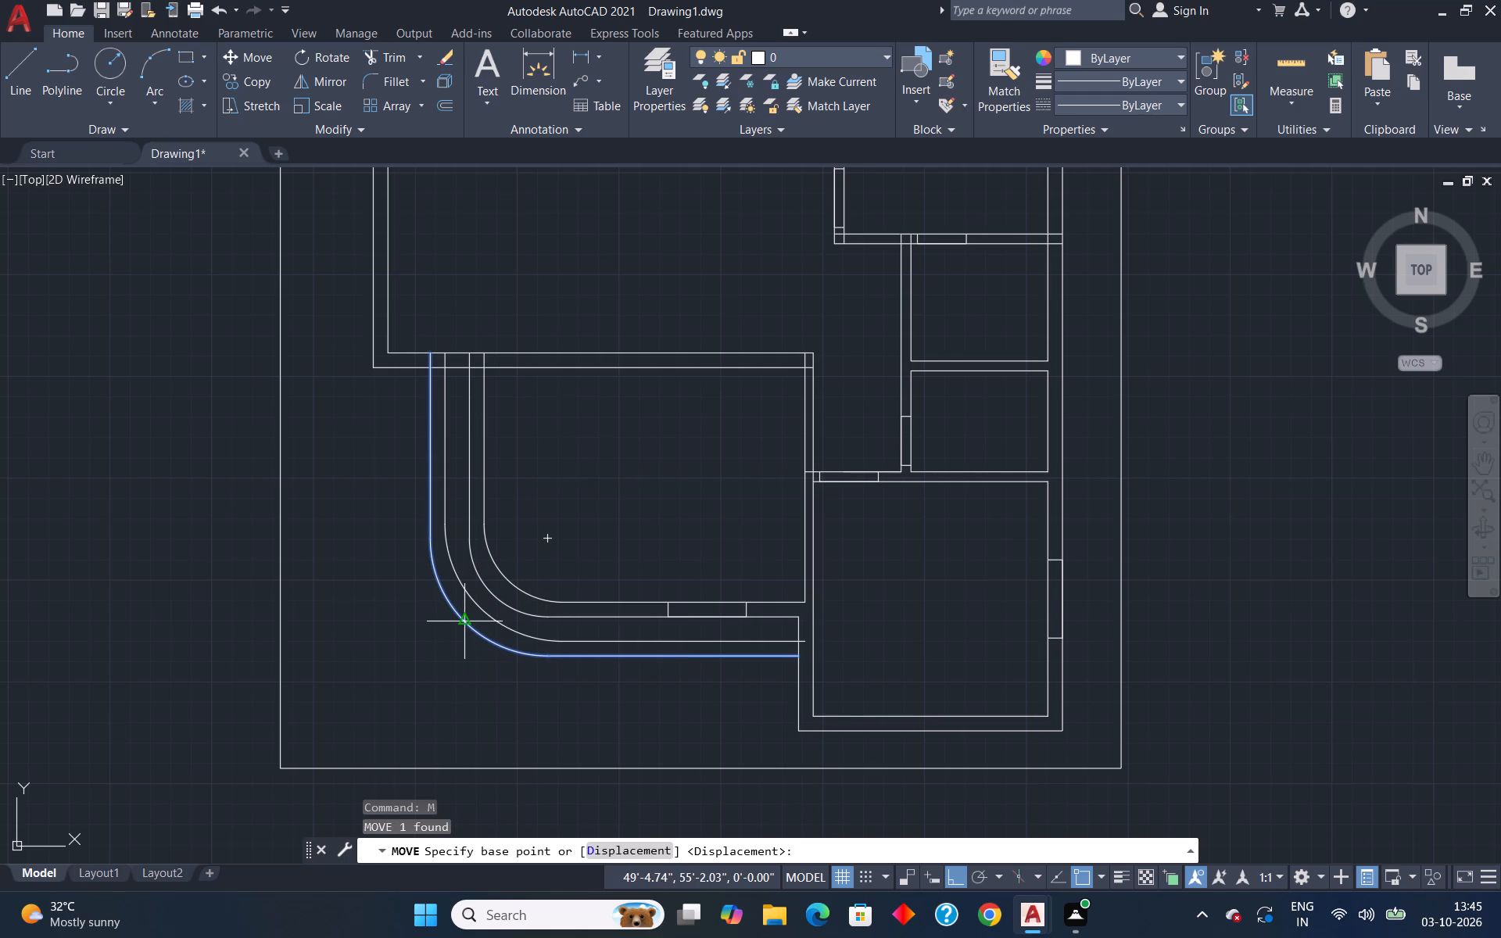
click(460, 624)
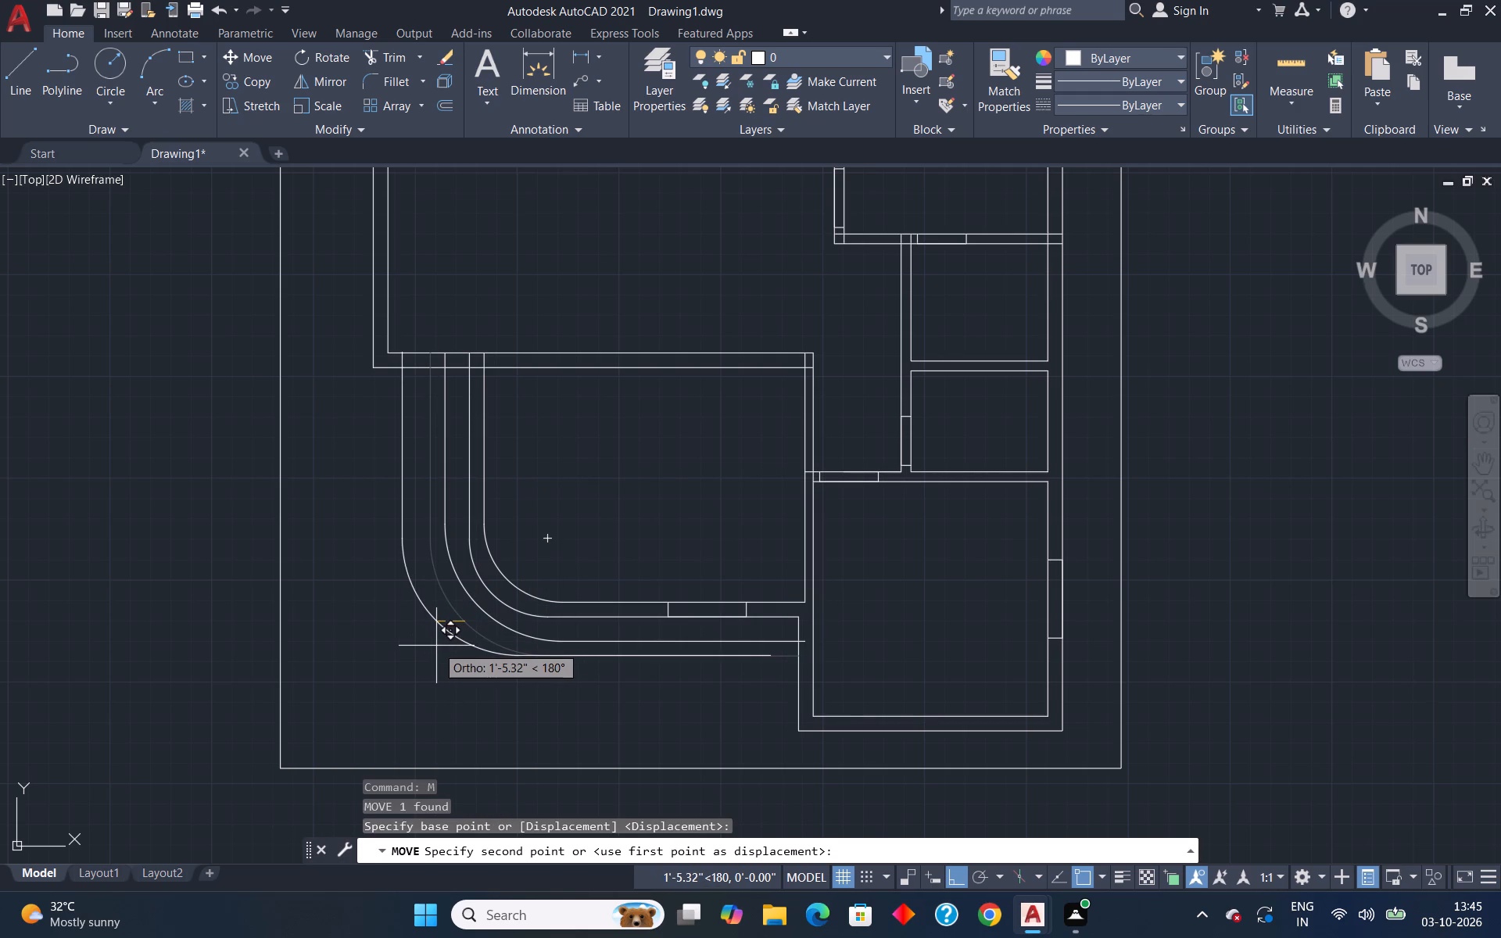
text(6")
key(Return)
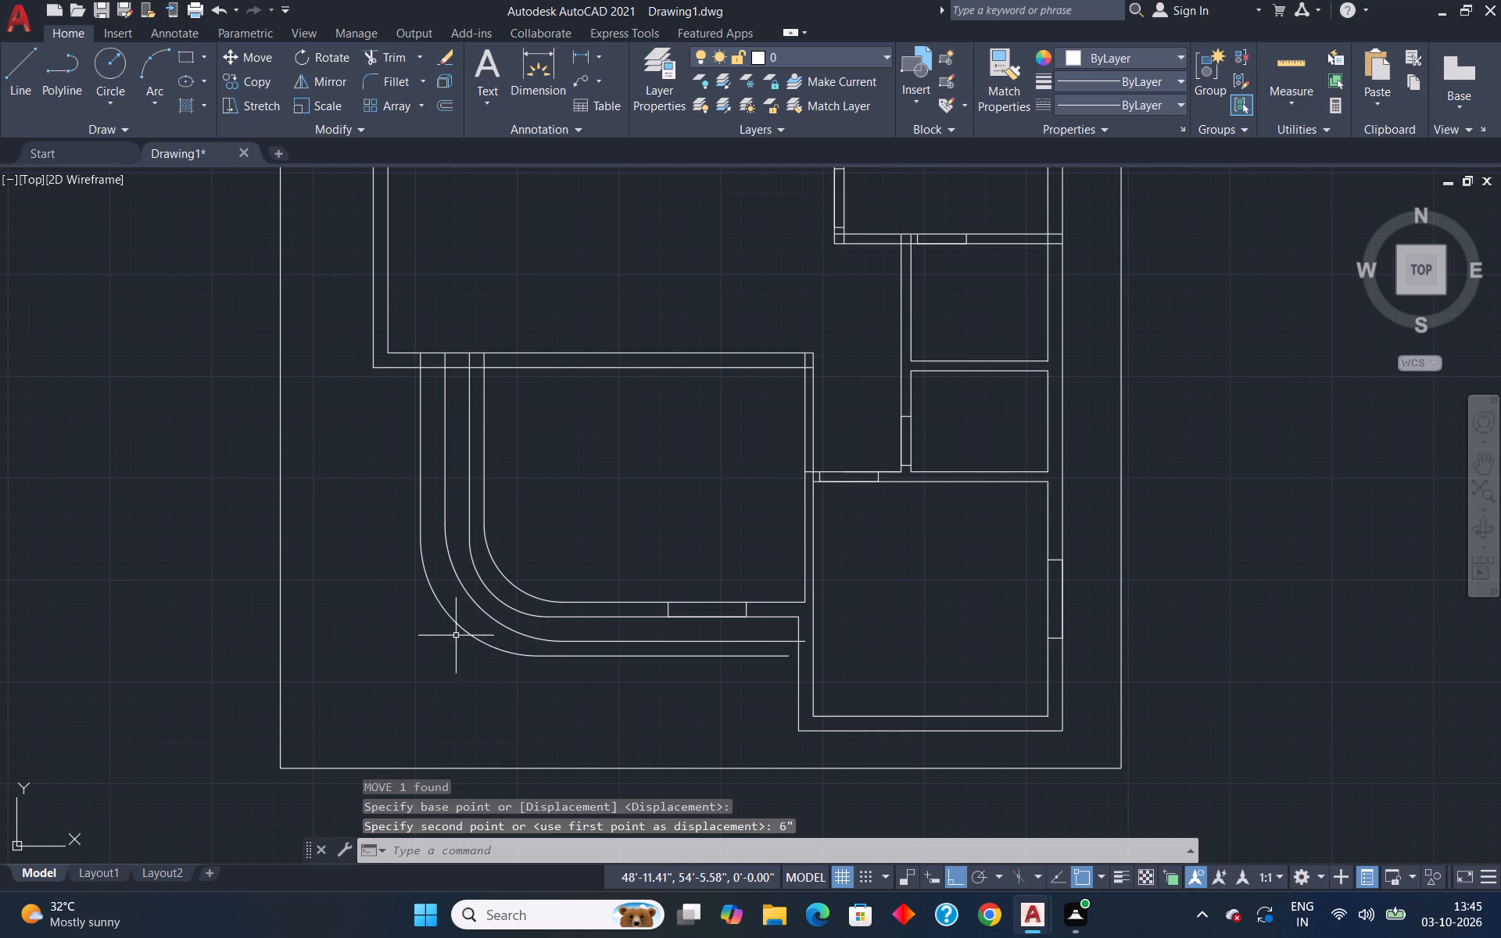
click(477, 605)
text(6")
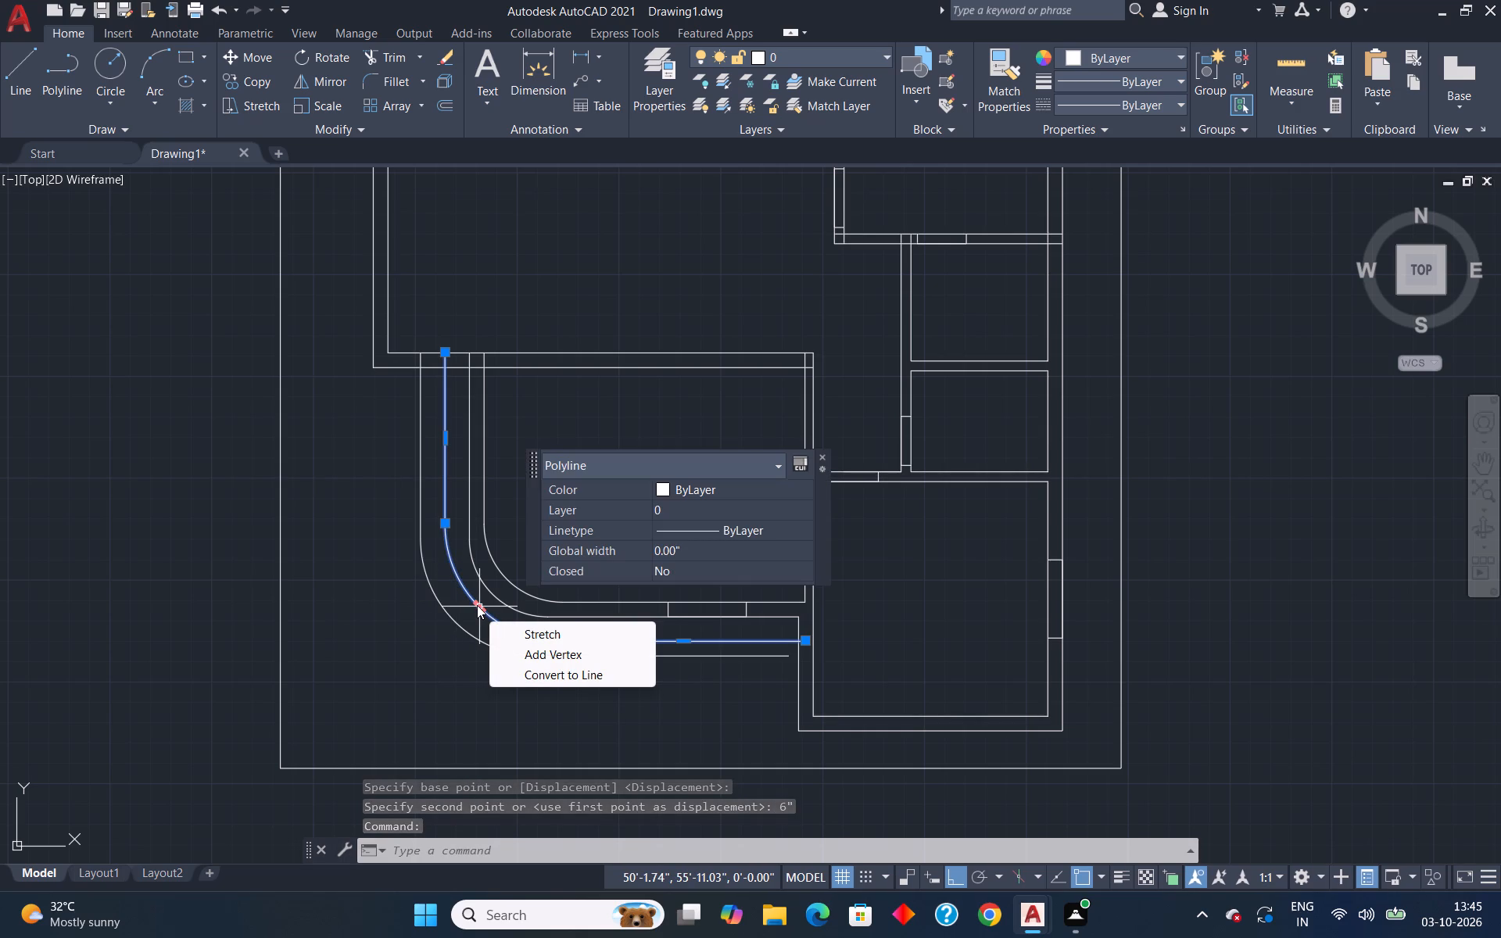
key(m)
key(Escape)
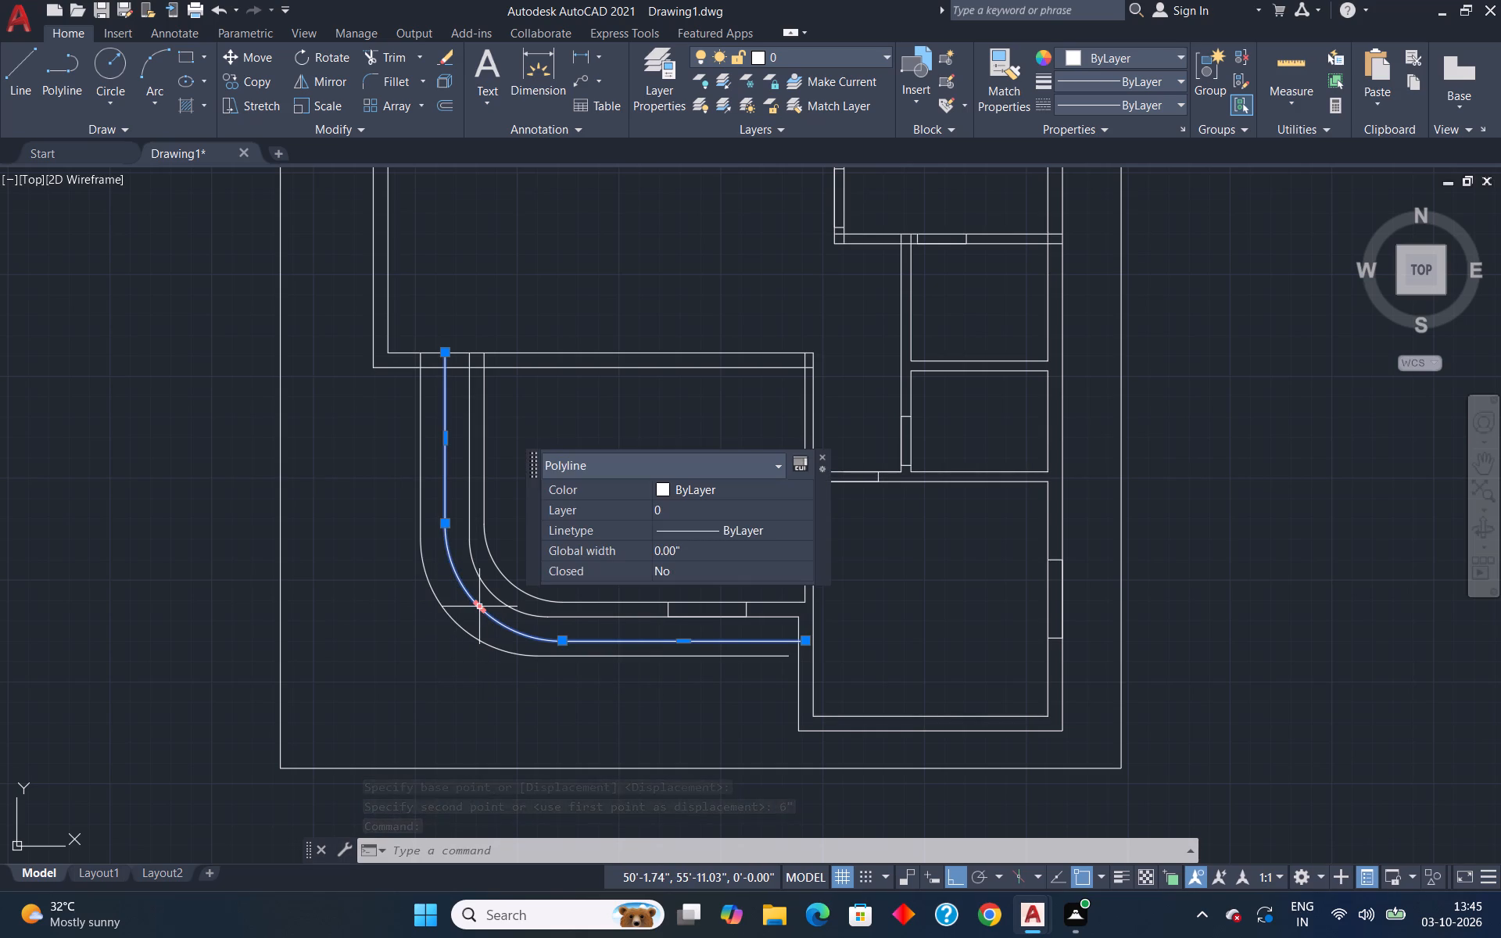
key(m)
key(Return)
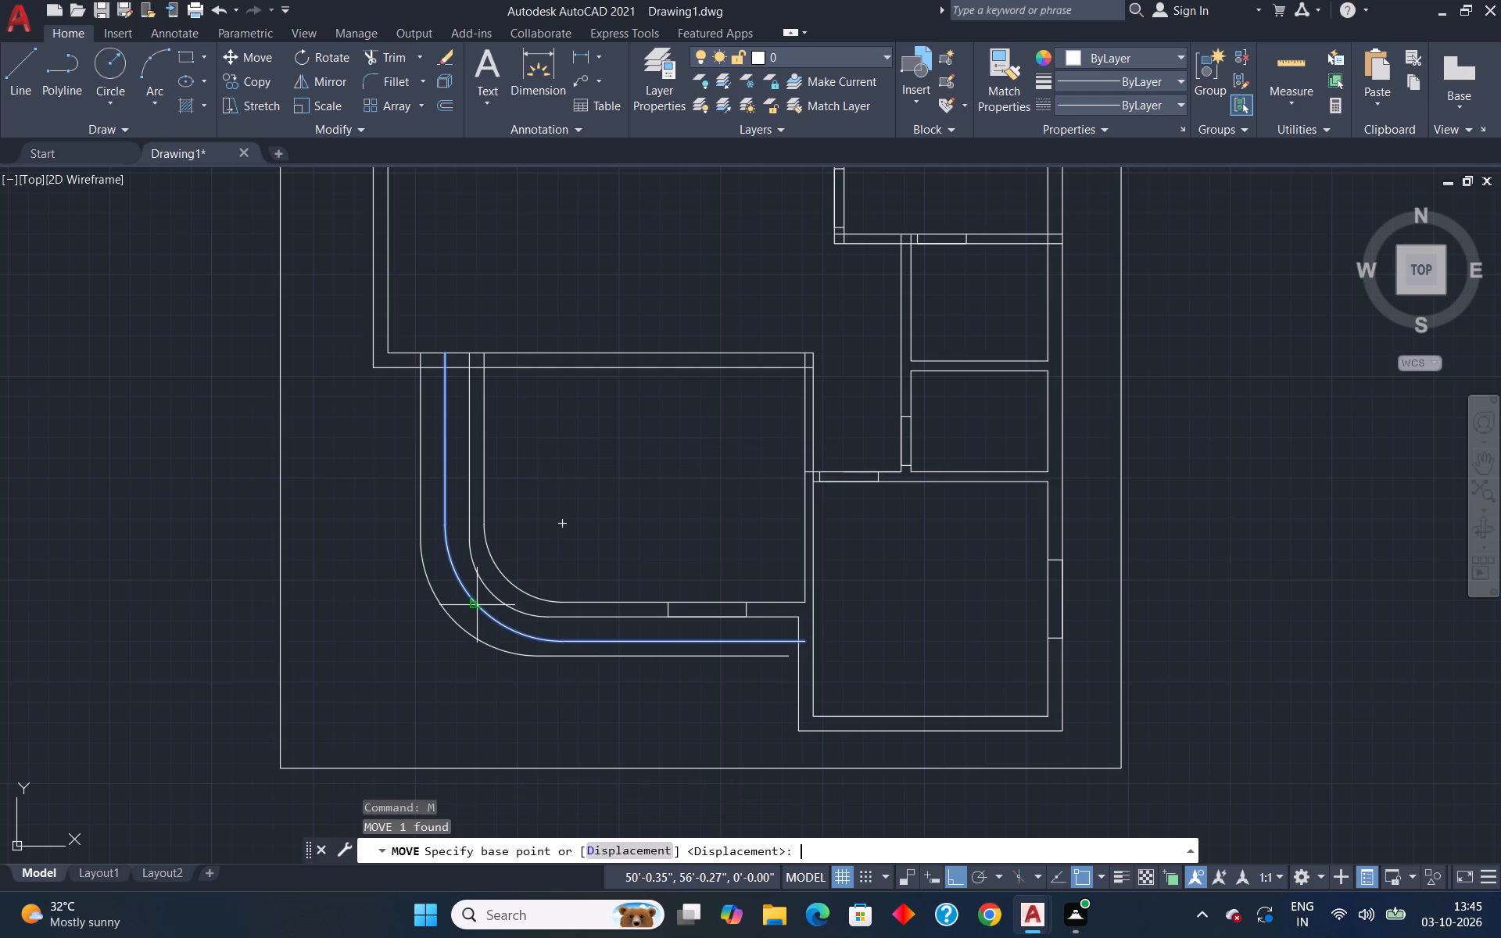
click(477, 605)
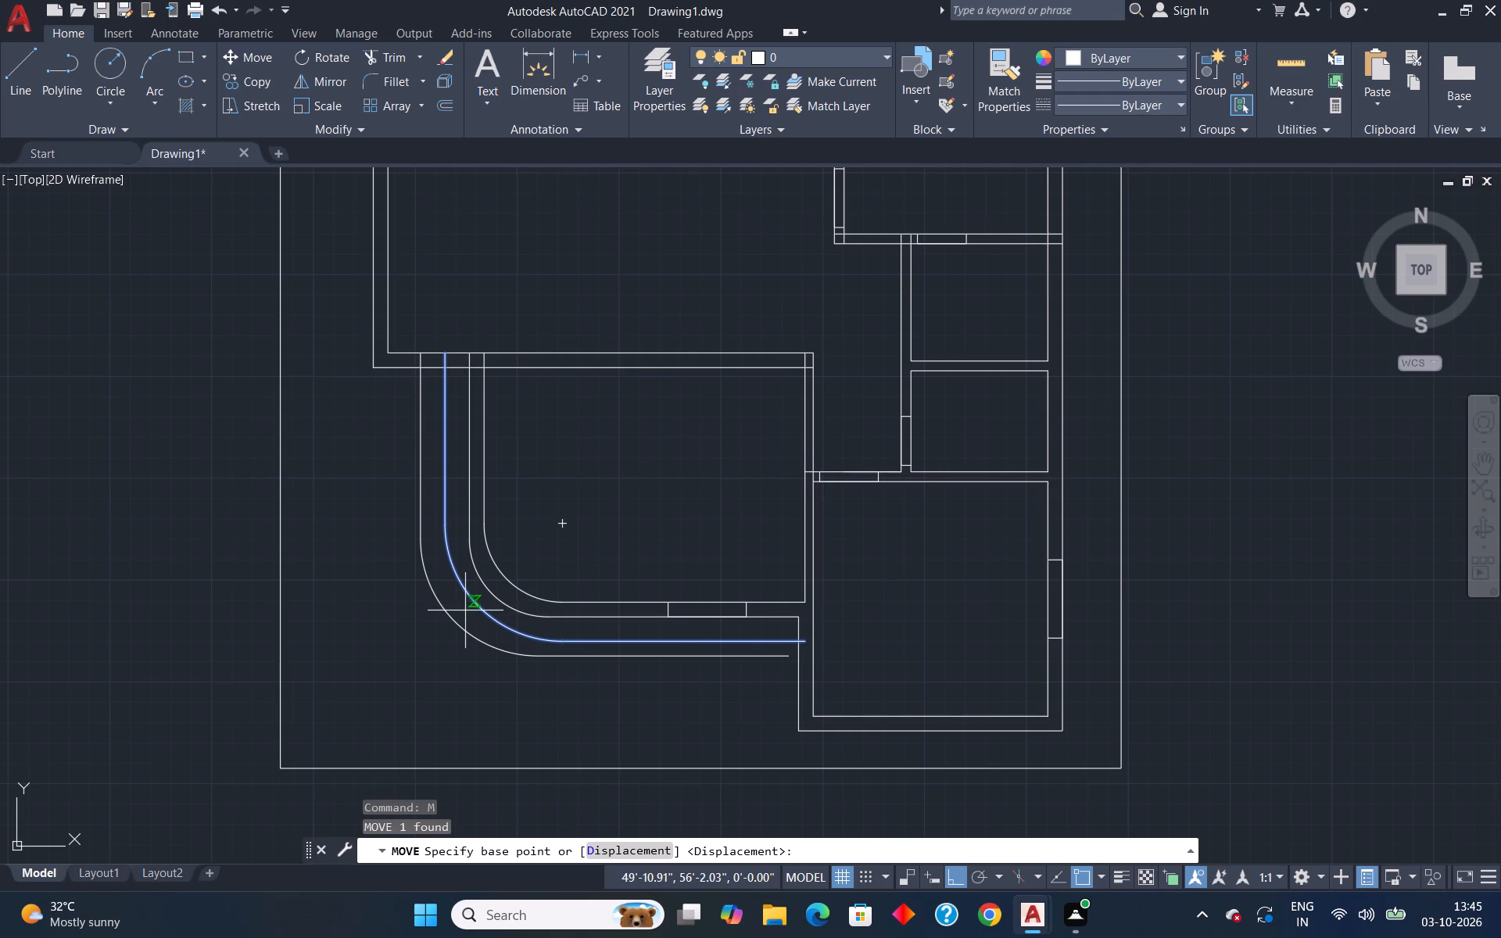
click(467, 600)
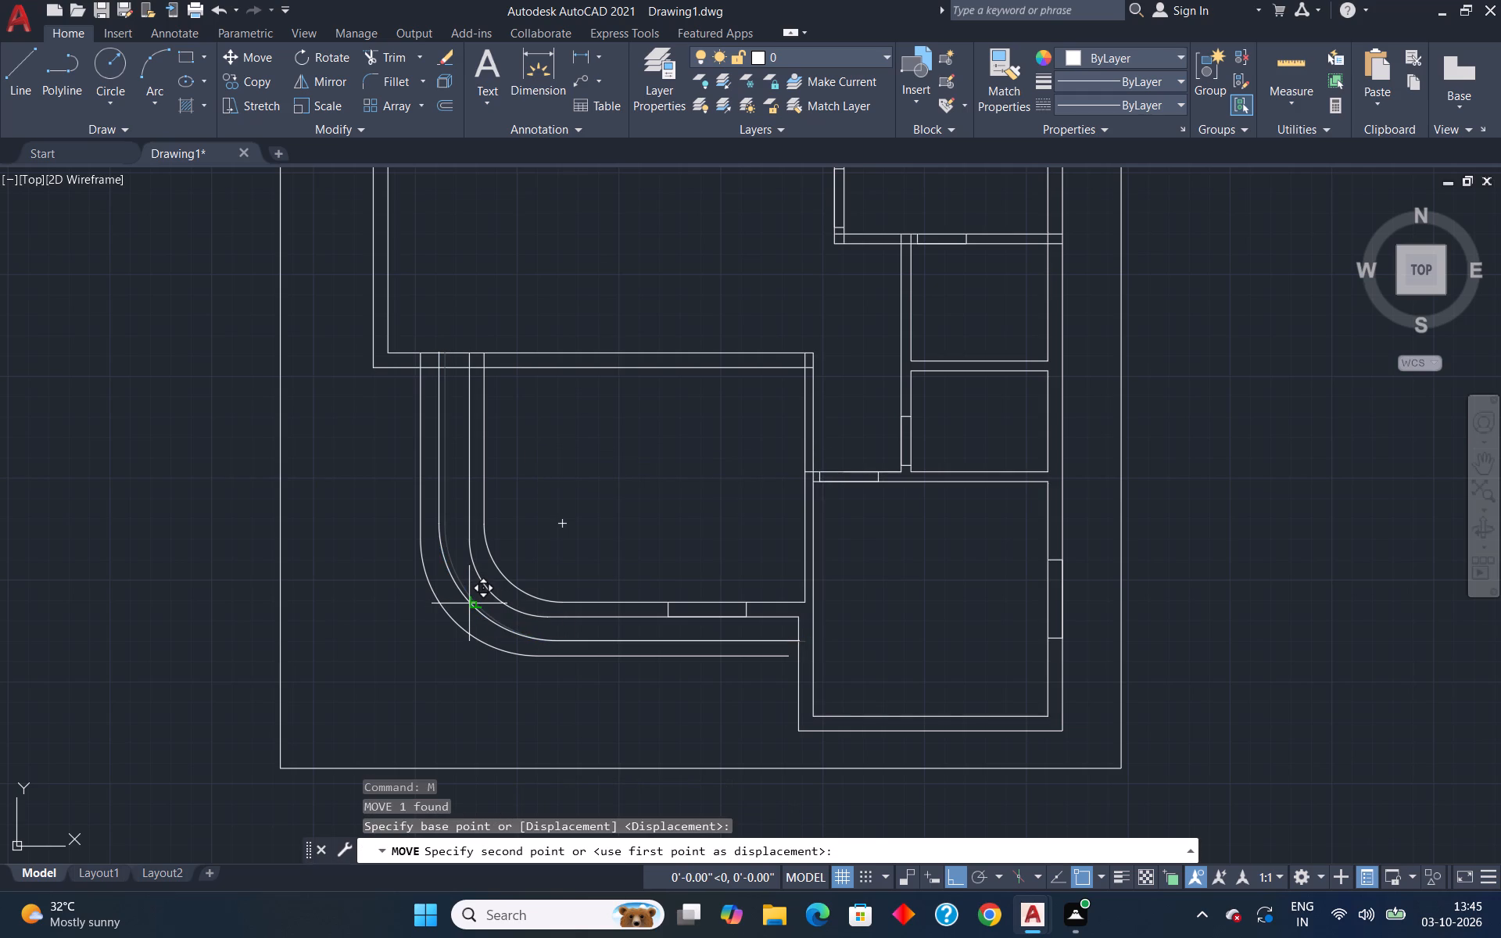
text(6")
key(Return)
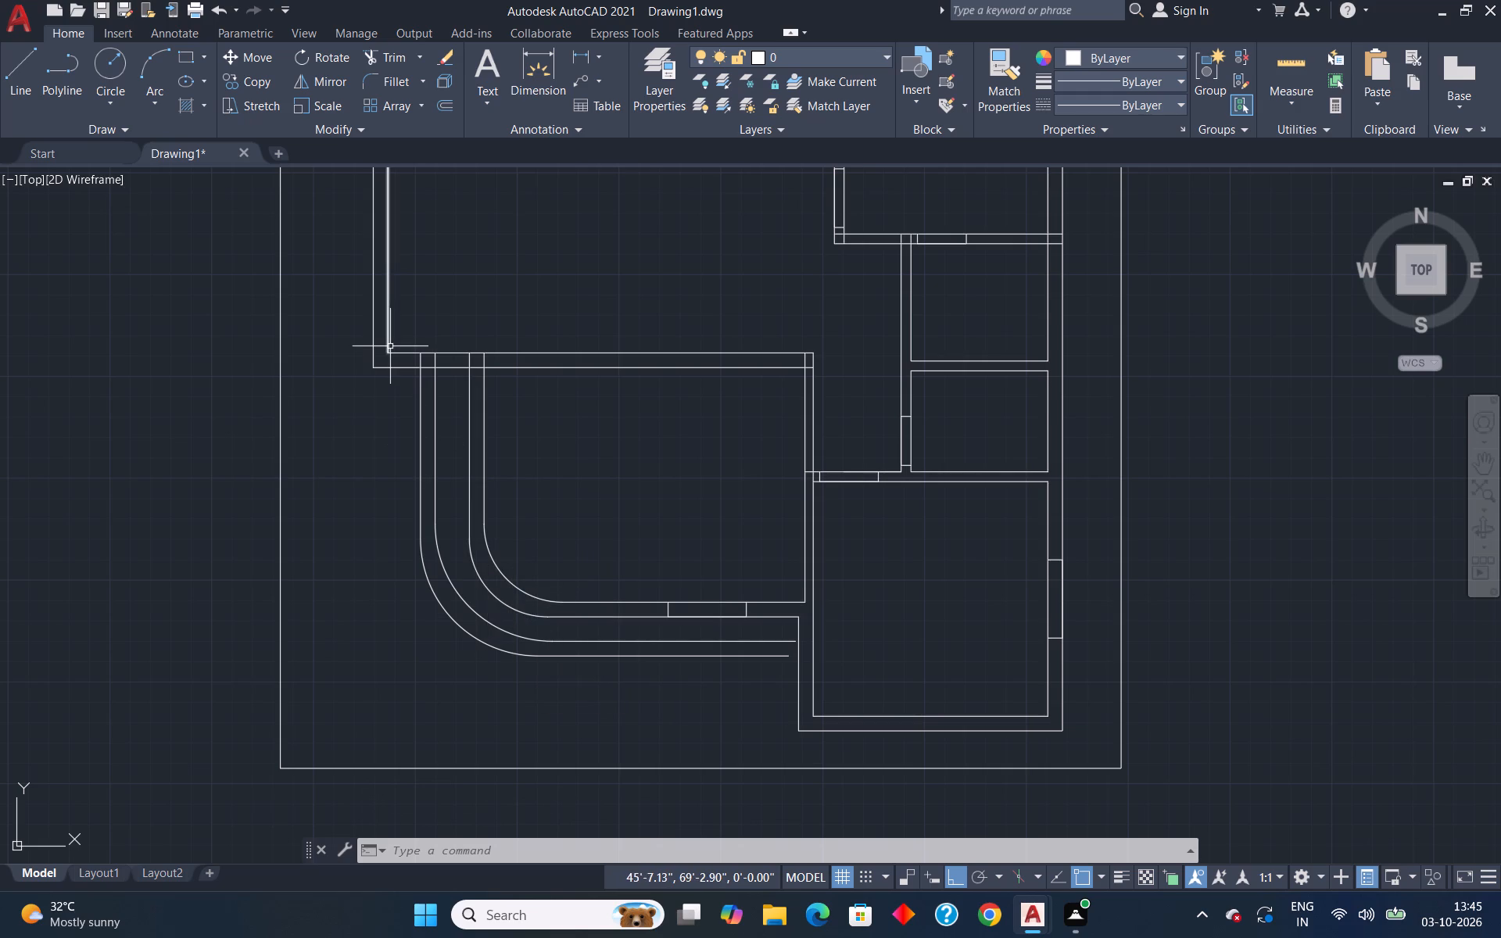
Extend the horizontal wall's upper line west to the outer wall face and its lower line west to the plot outline.
key(e)
key(x)
key(Return)
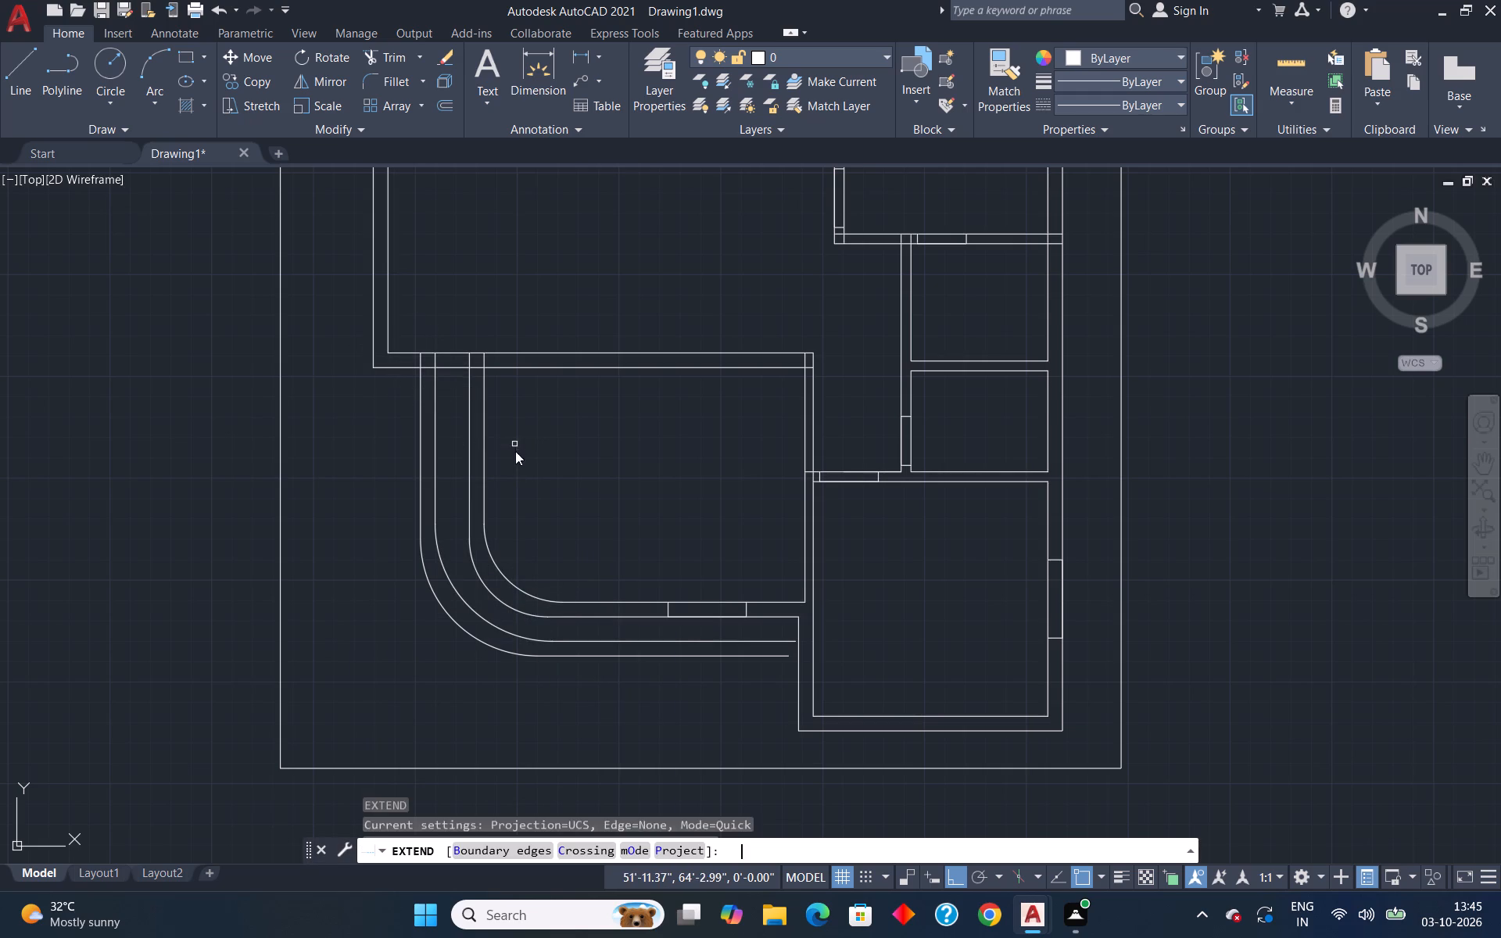
click(410, 355)
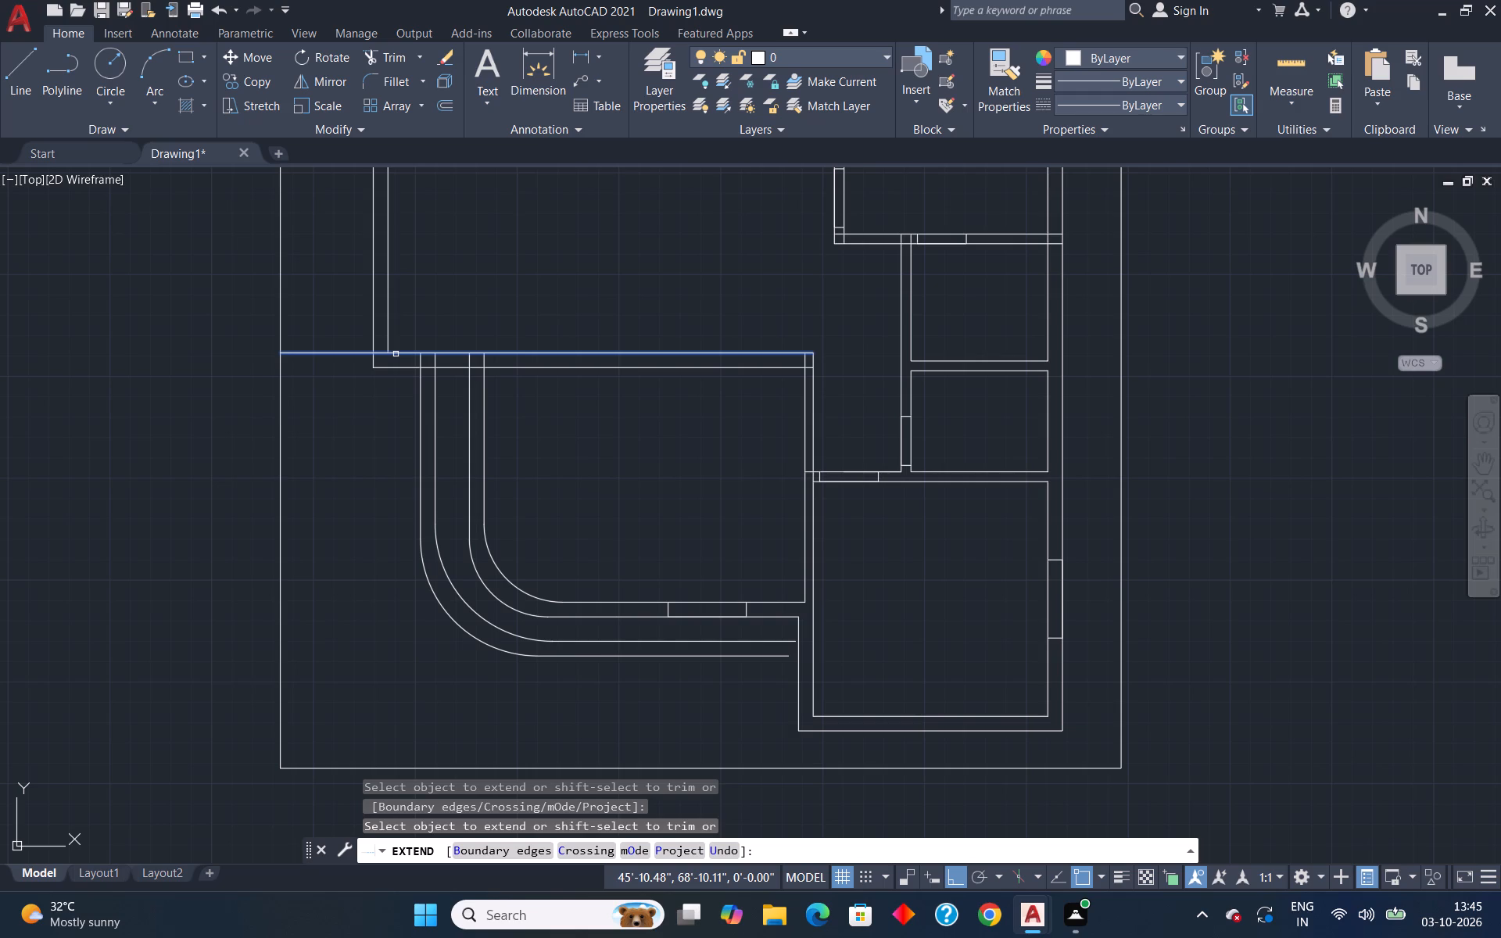
key(Escape)
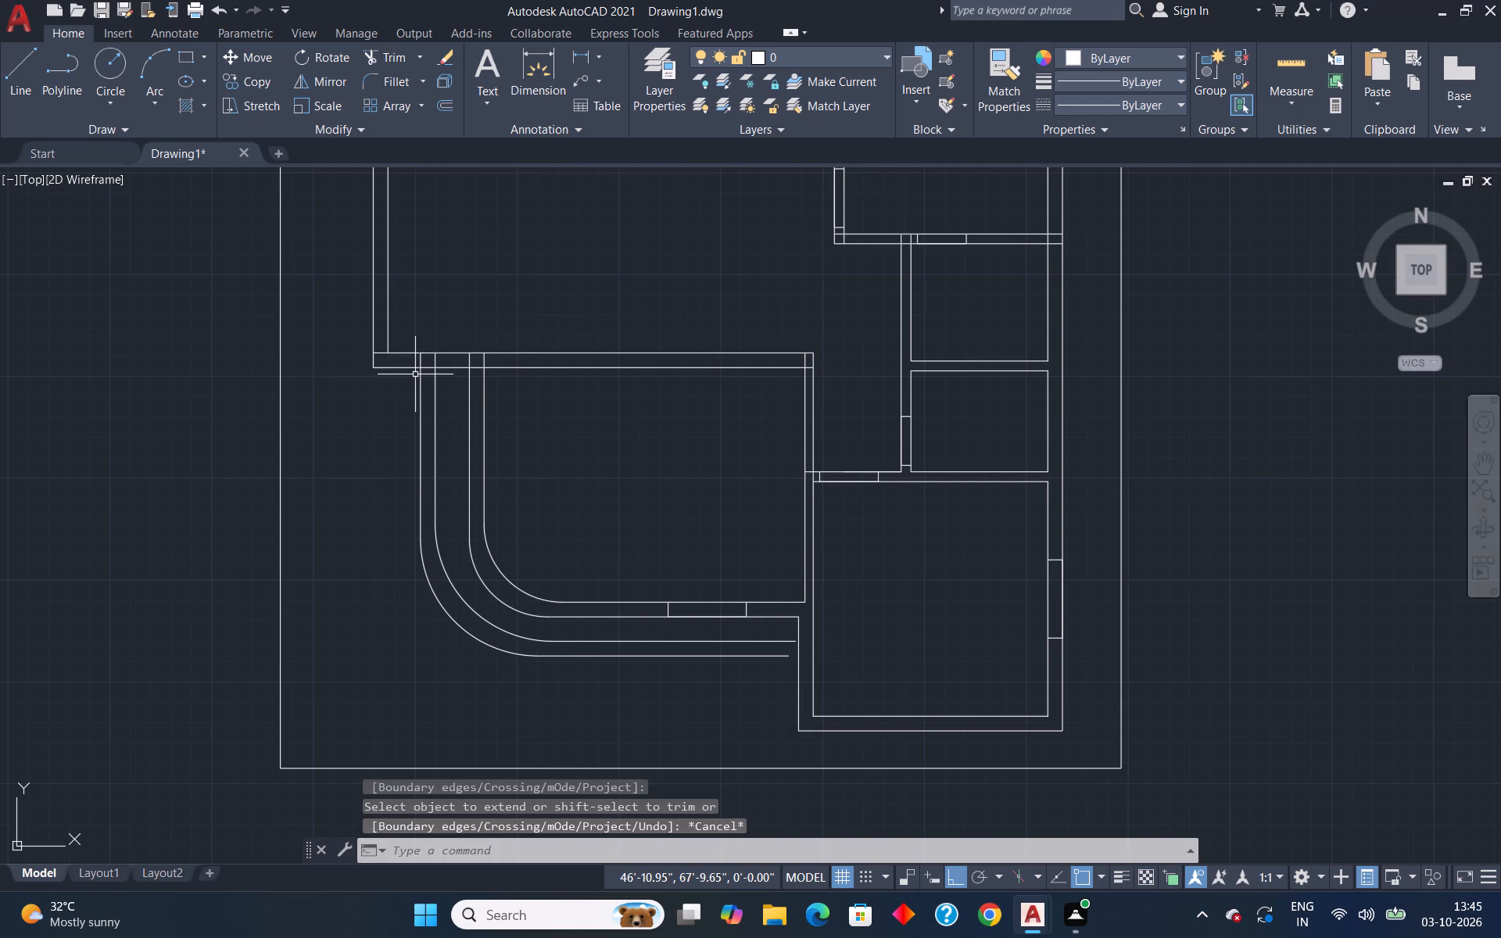
text(ex)
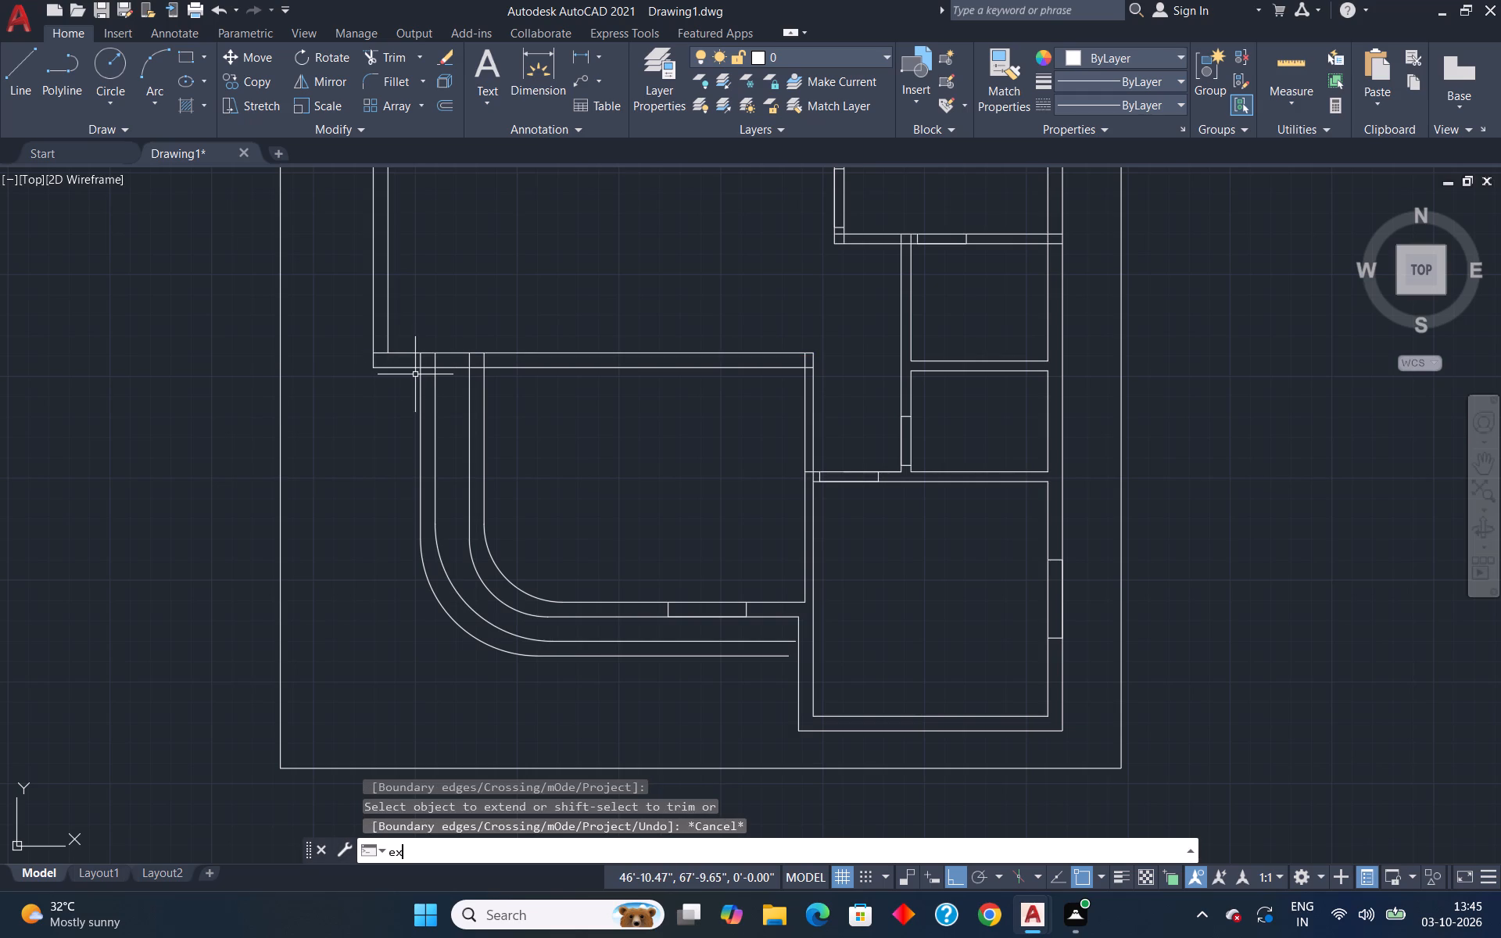
key(Return)
click(399, 368)
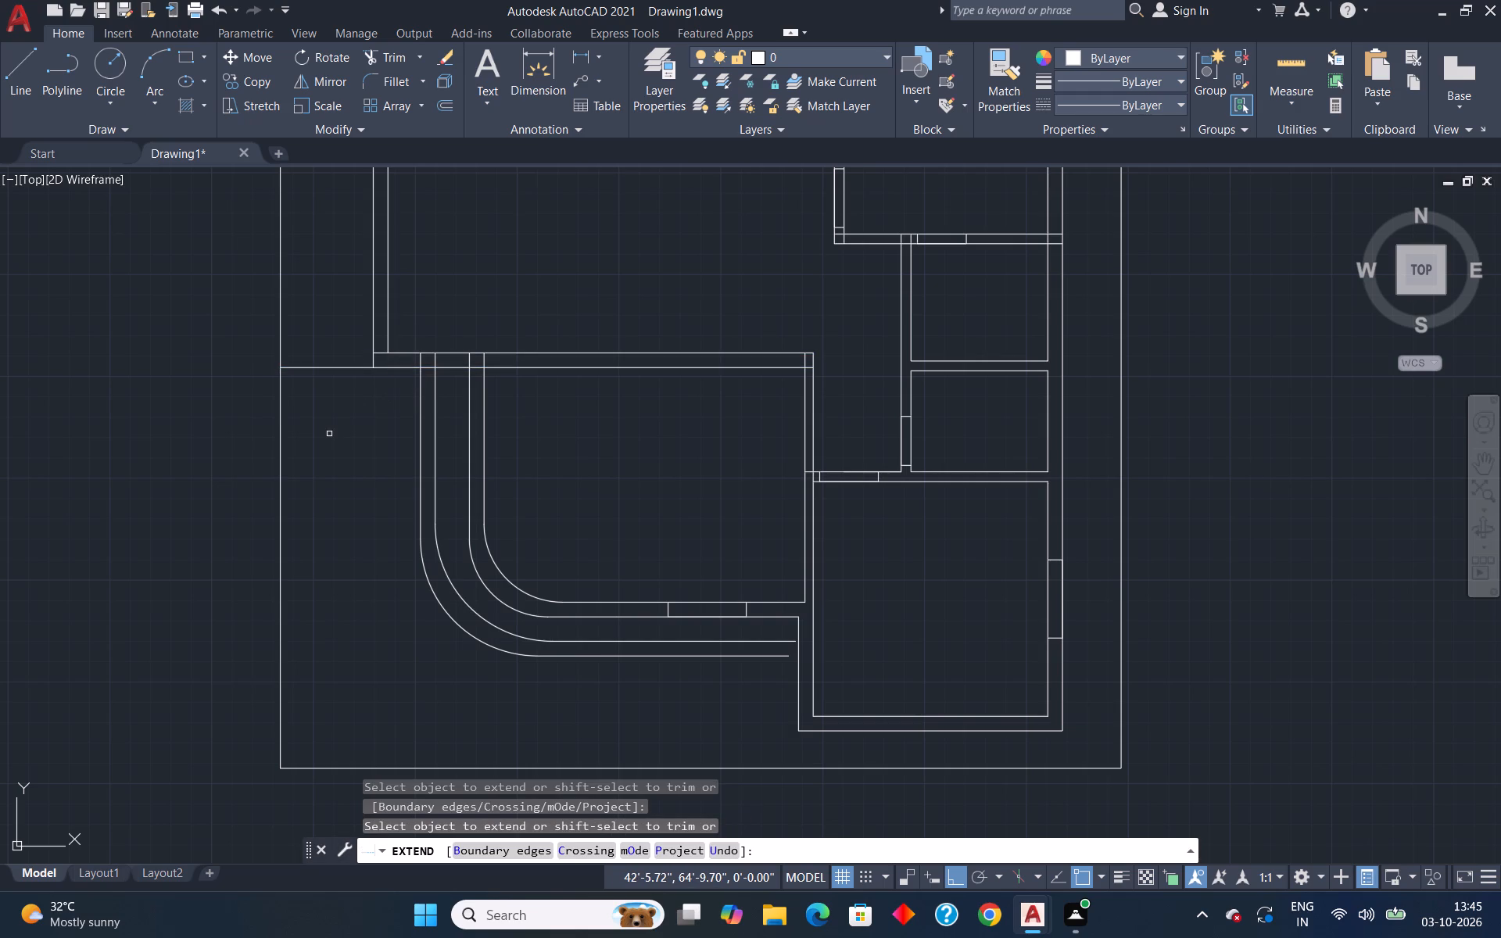
key(Escape)
Extend the east ends of both offset polylines to the outer face of the southeast room's west wall.
scroll(388, 472, down, 3)
scroll(499, 520, up, 2)
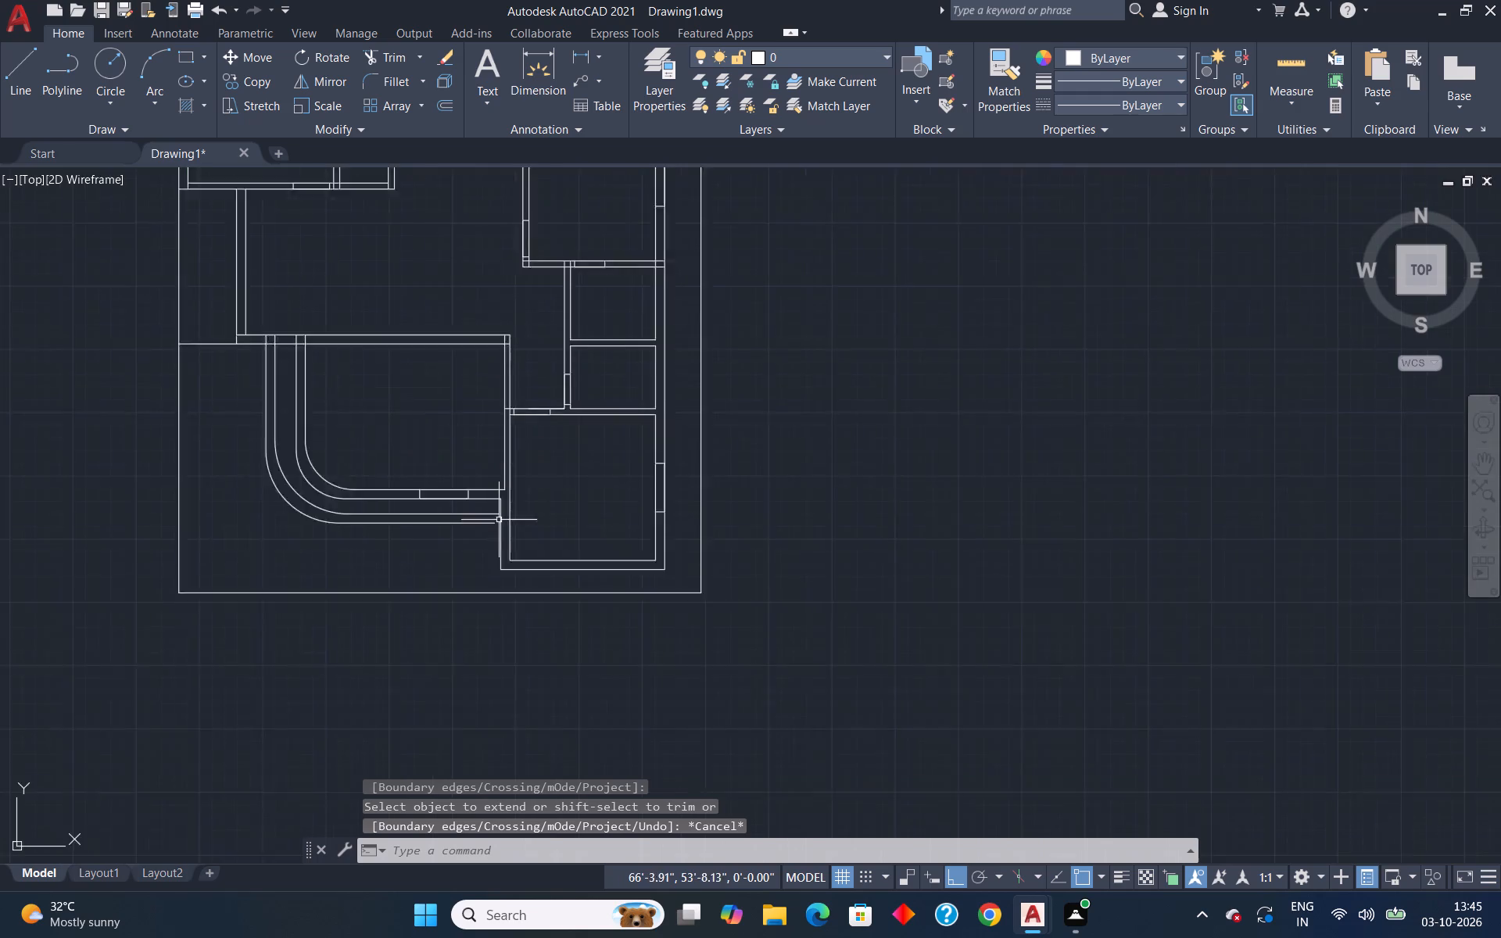
scroll(499, 520, up, 2)
key(e)
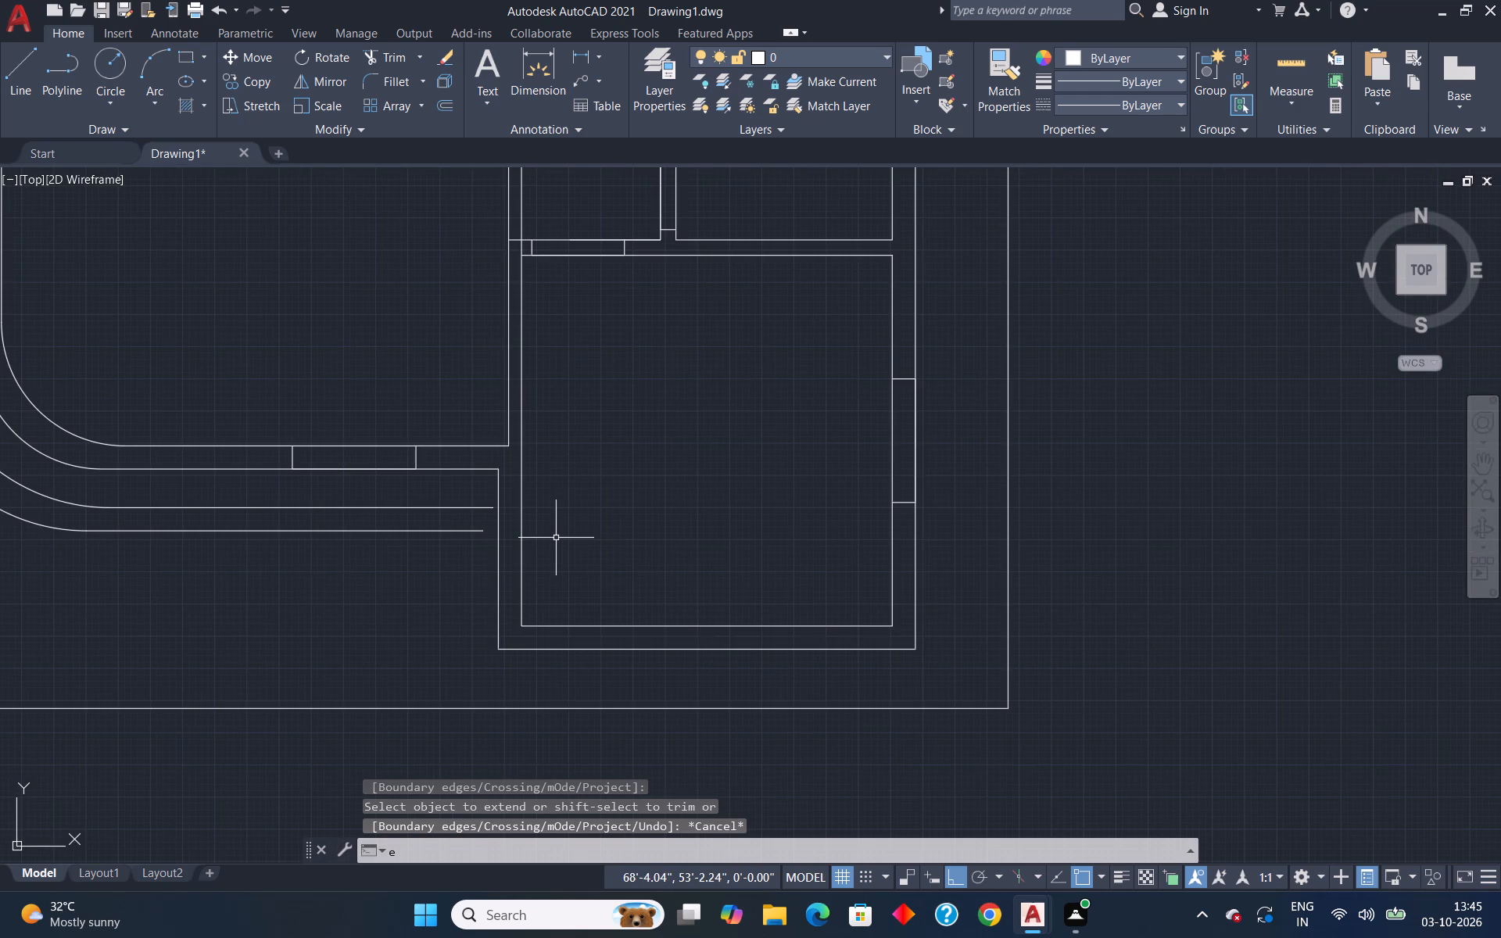
key(x)
key(Return)
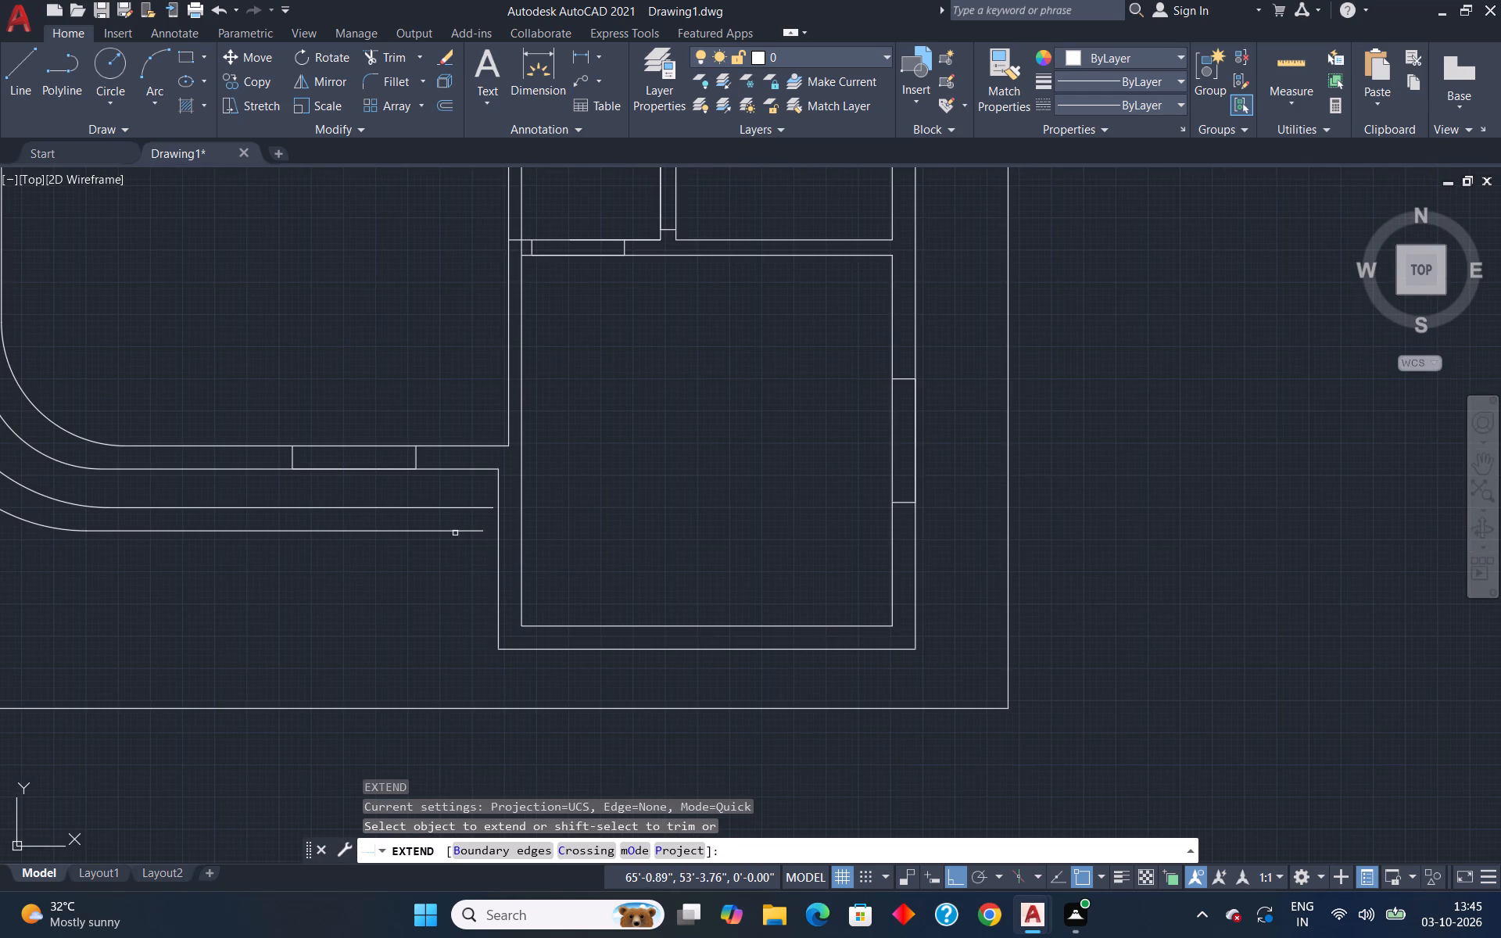
click(456, 532)
click(467, 507)
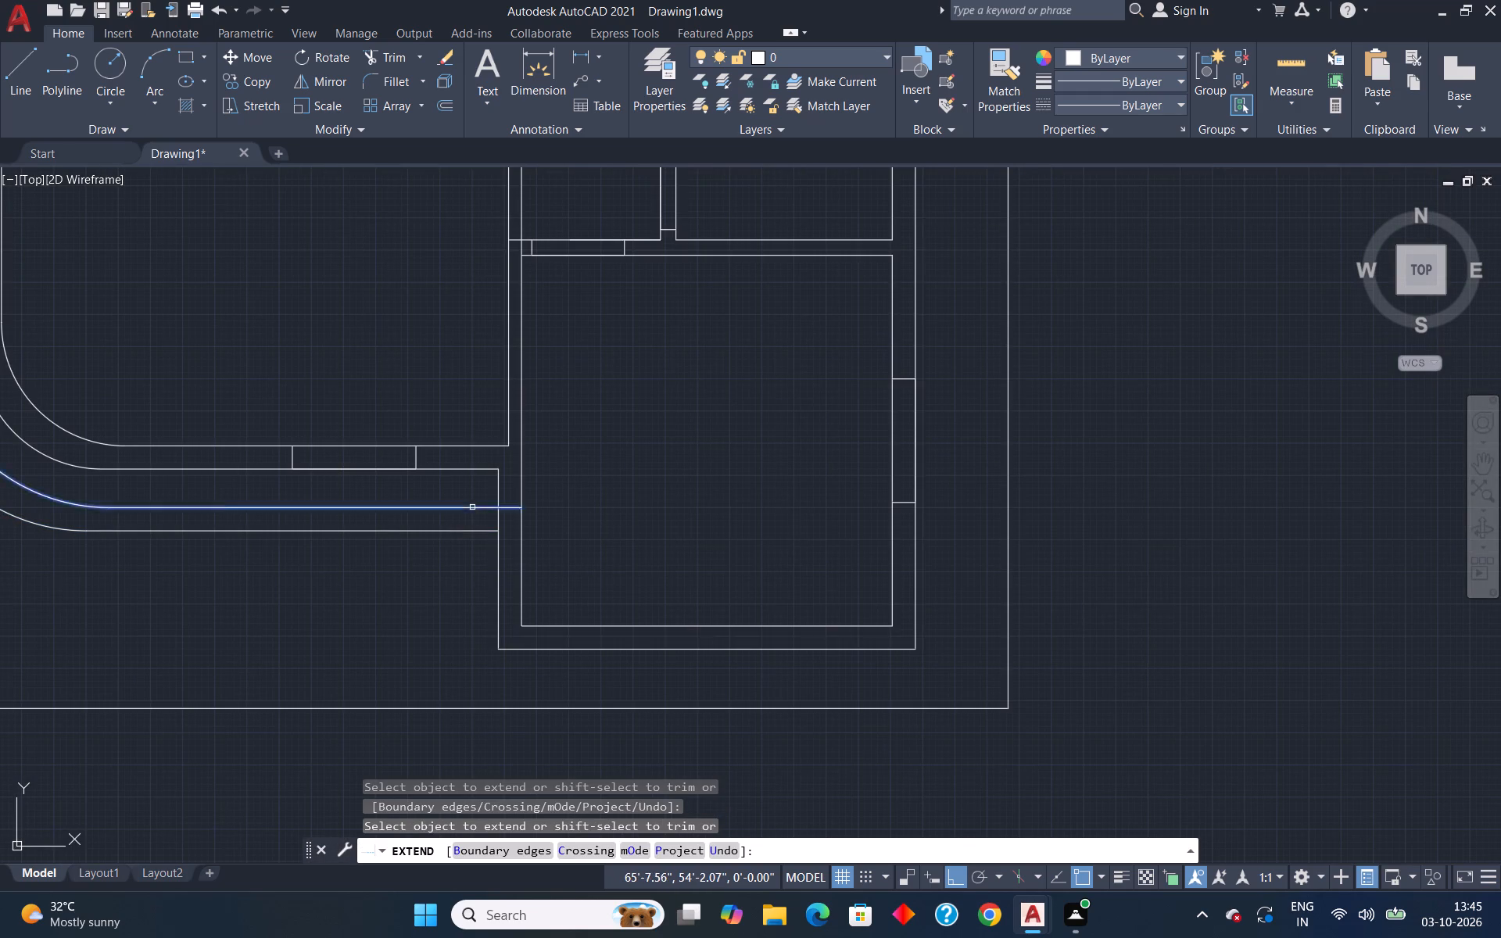
scroll(472, 507, down, 3)
scroll(346, 438, up, 2)
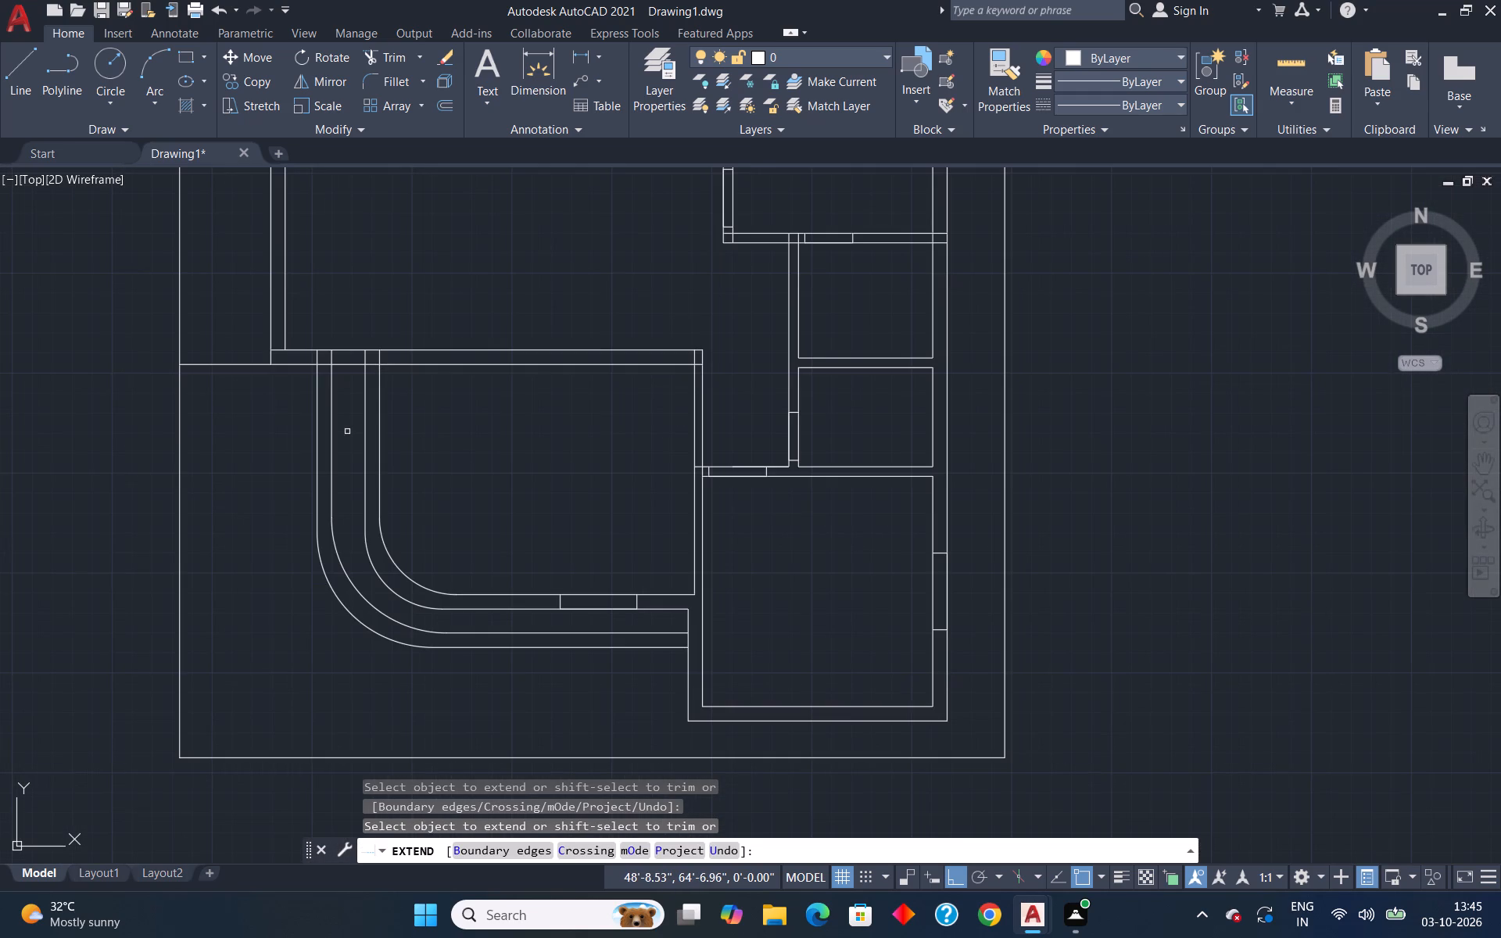
key(Escape)
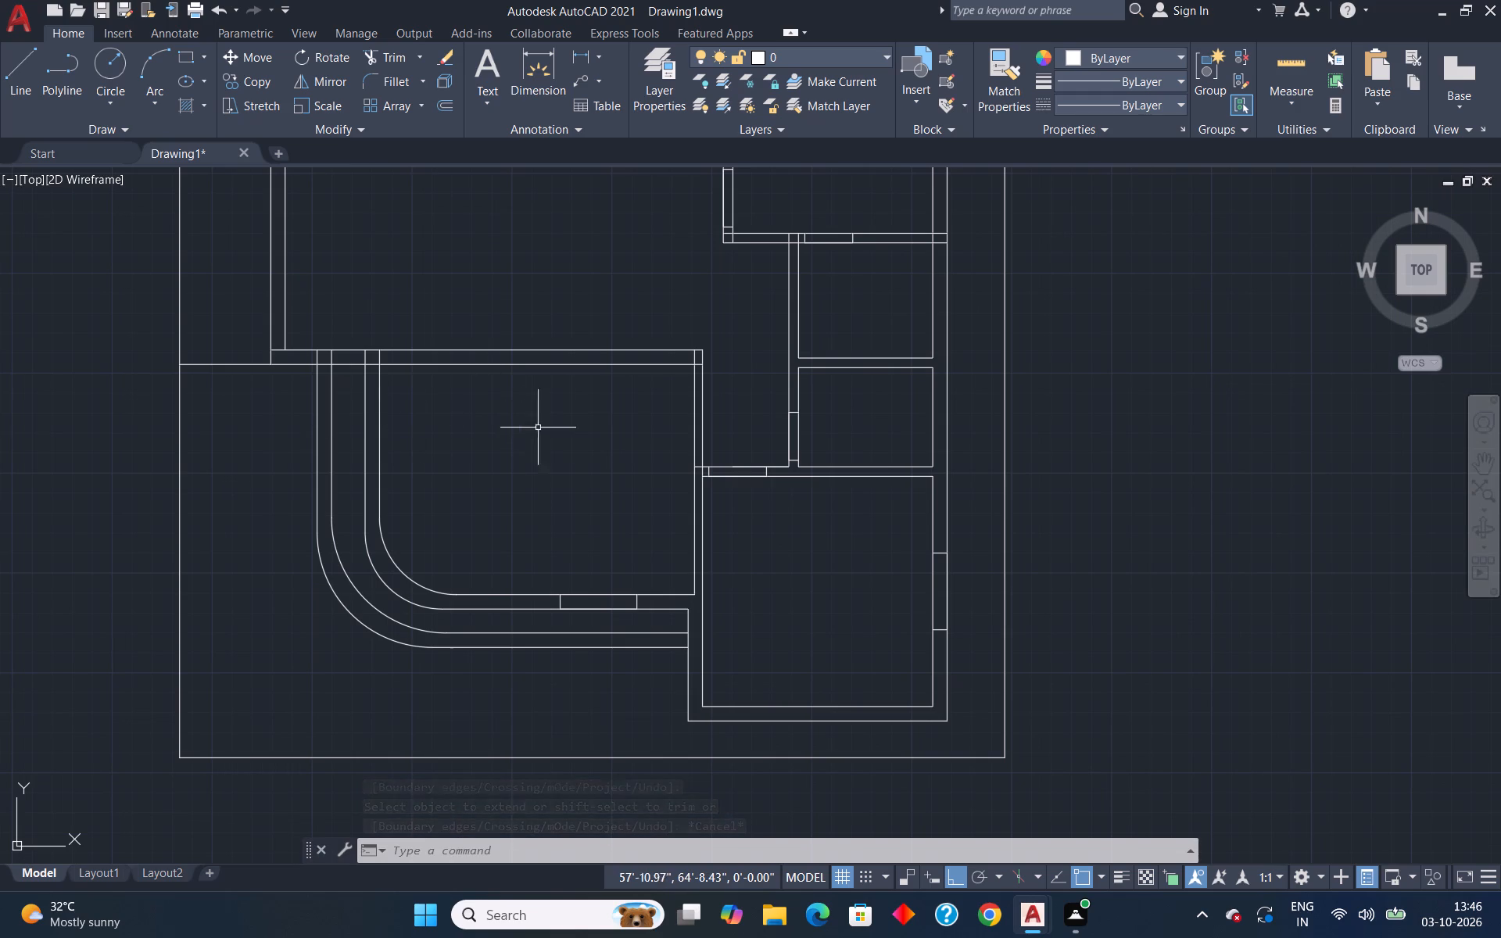
Insert the Door - Metric and Window - Metric sample blocks in the empty space south of the floor plan.
scroll(801, 418, down, 2)
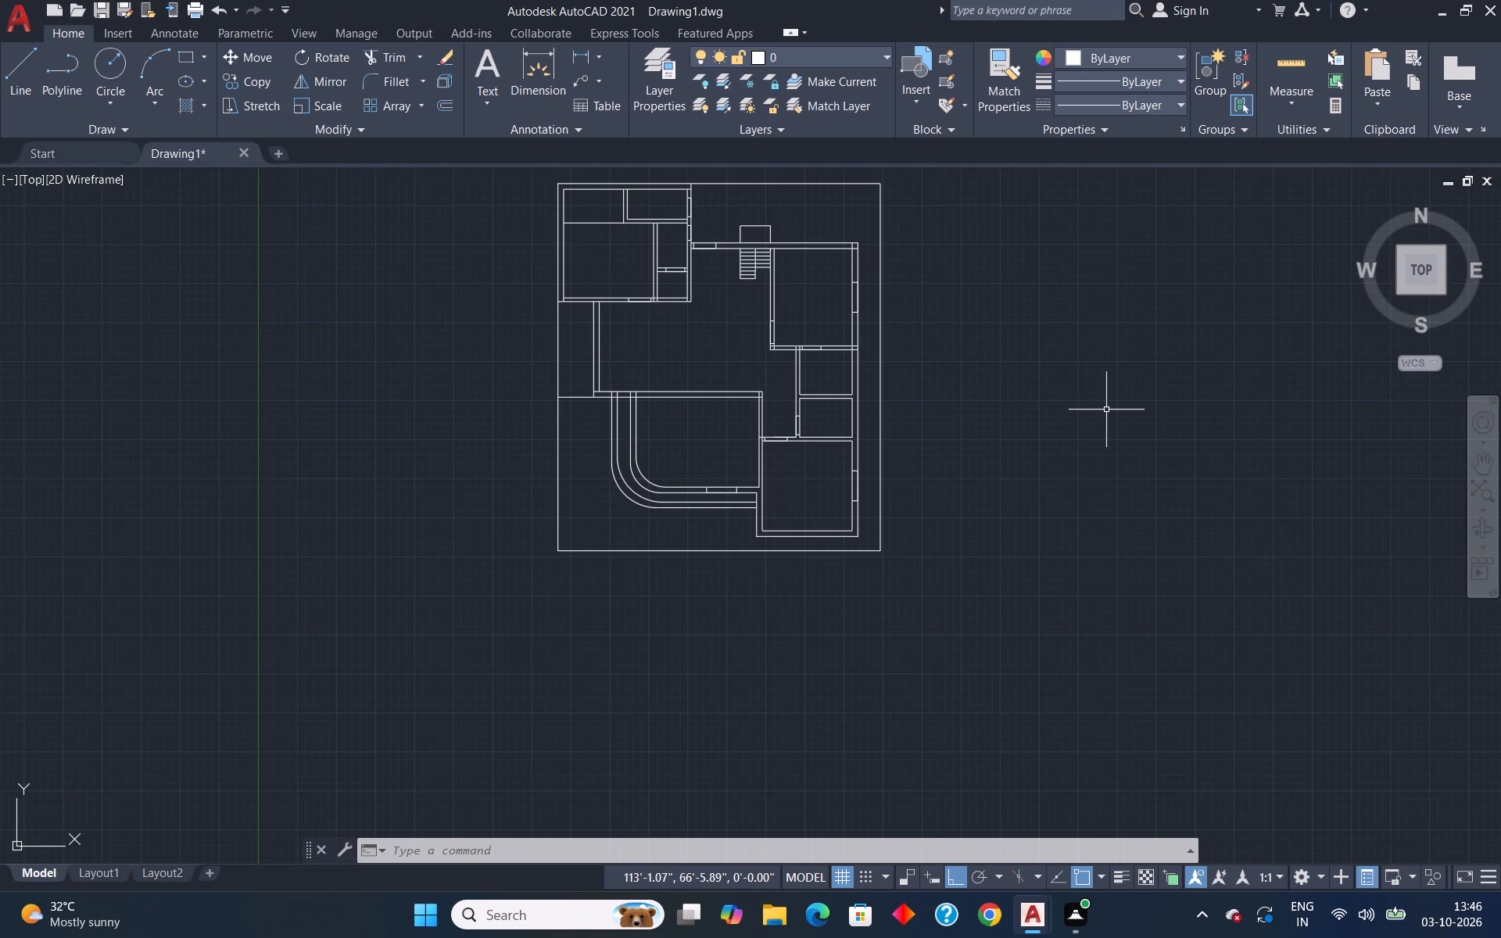
text(tp)
key(Return)
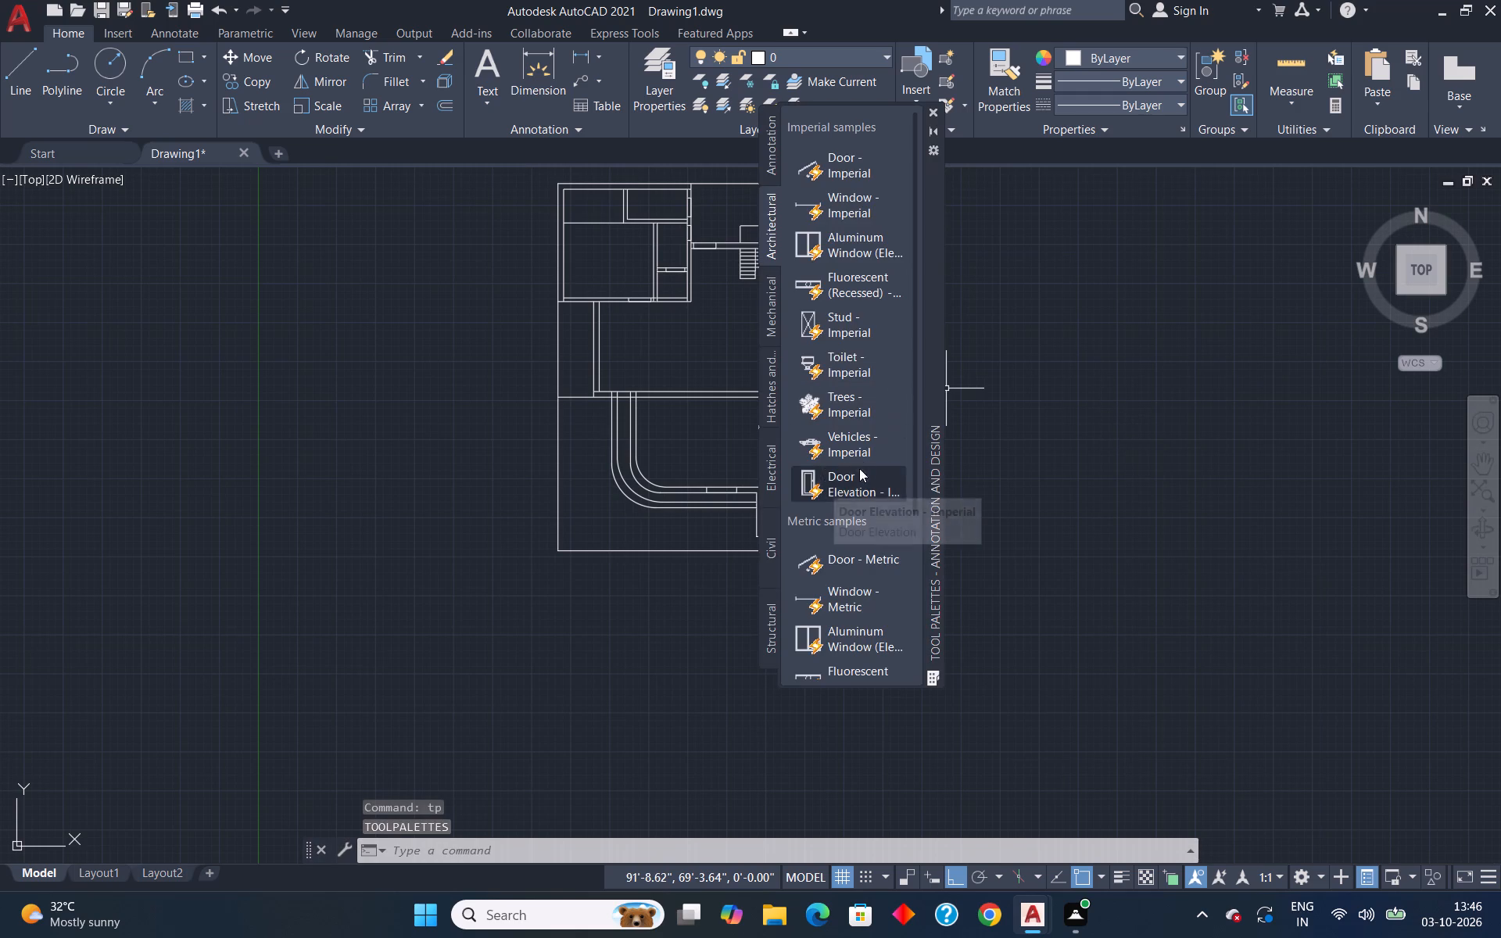
drag(826, 563, 521, 658)
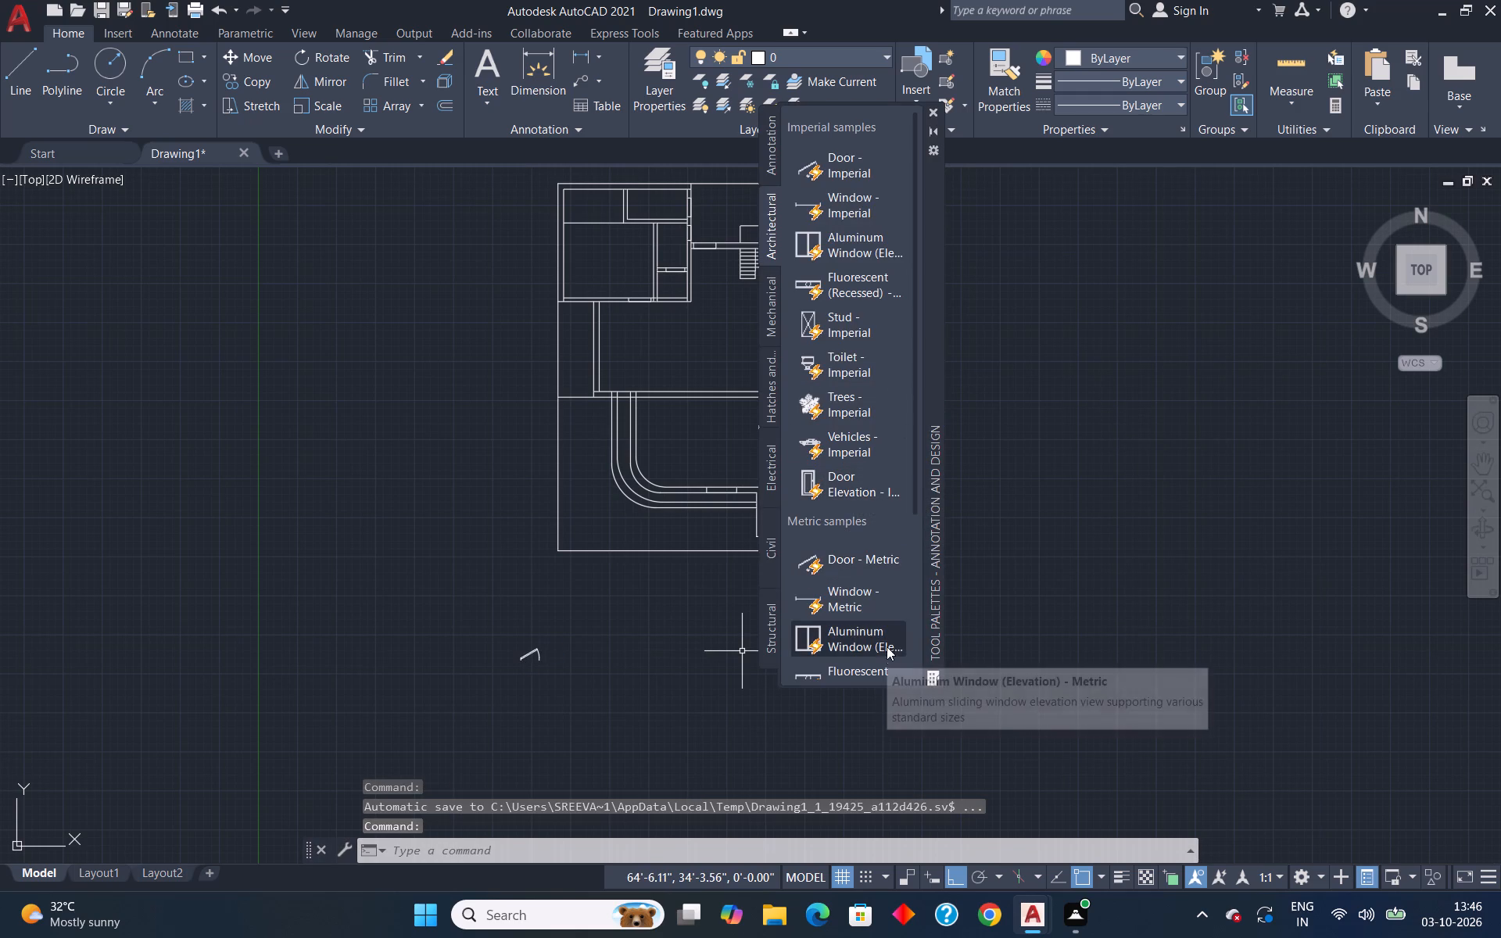
drag(854, 603, 650, 712)
key(Escape)
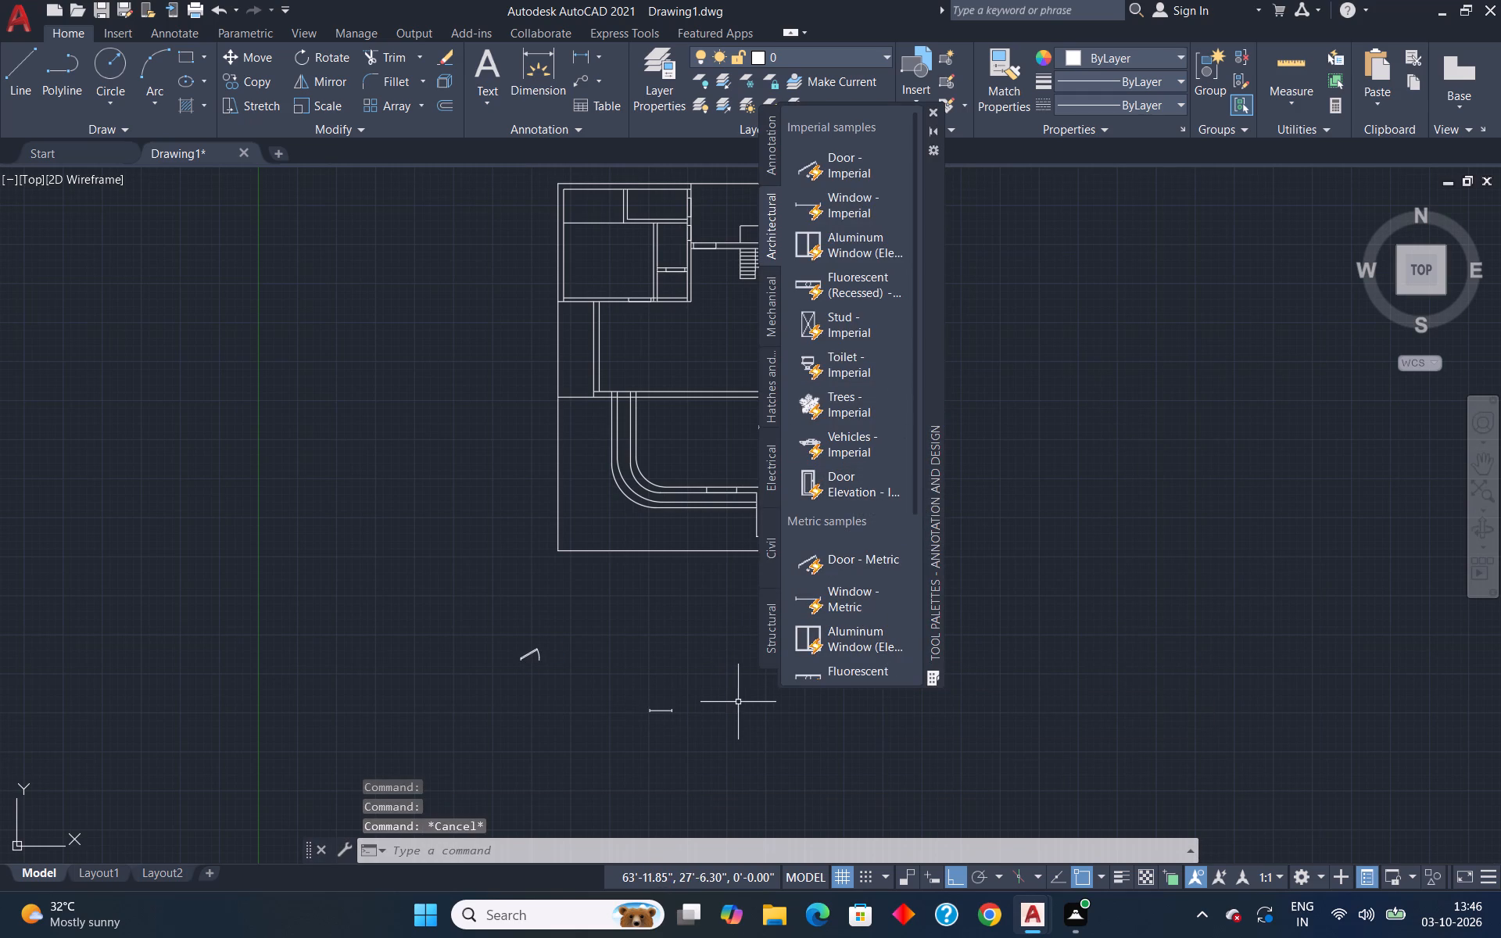
click(937, 113)
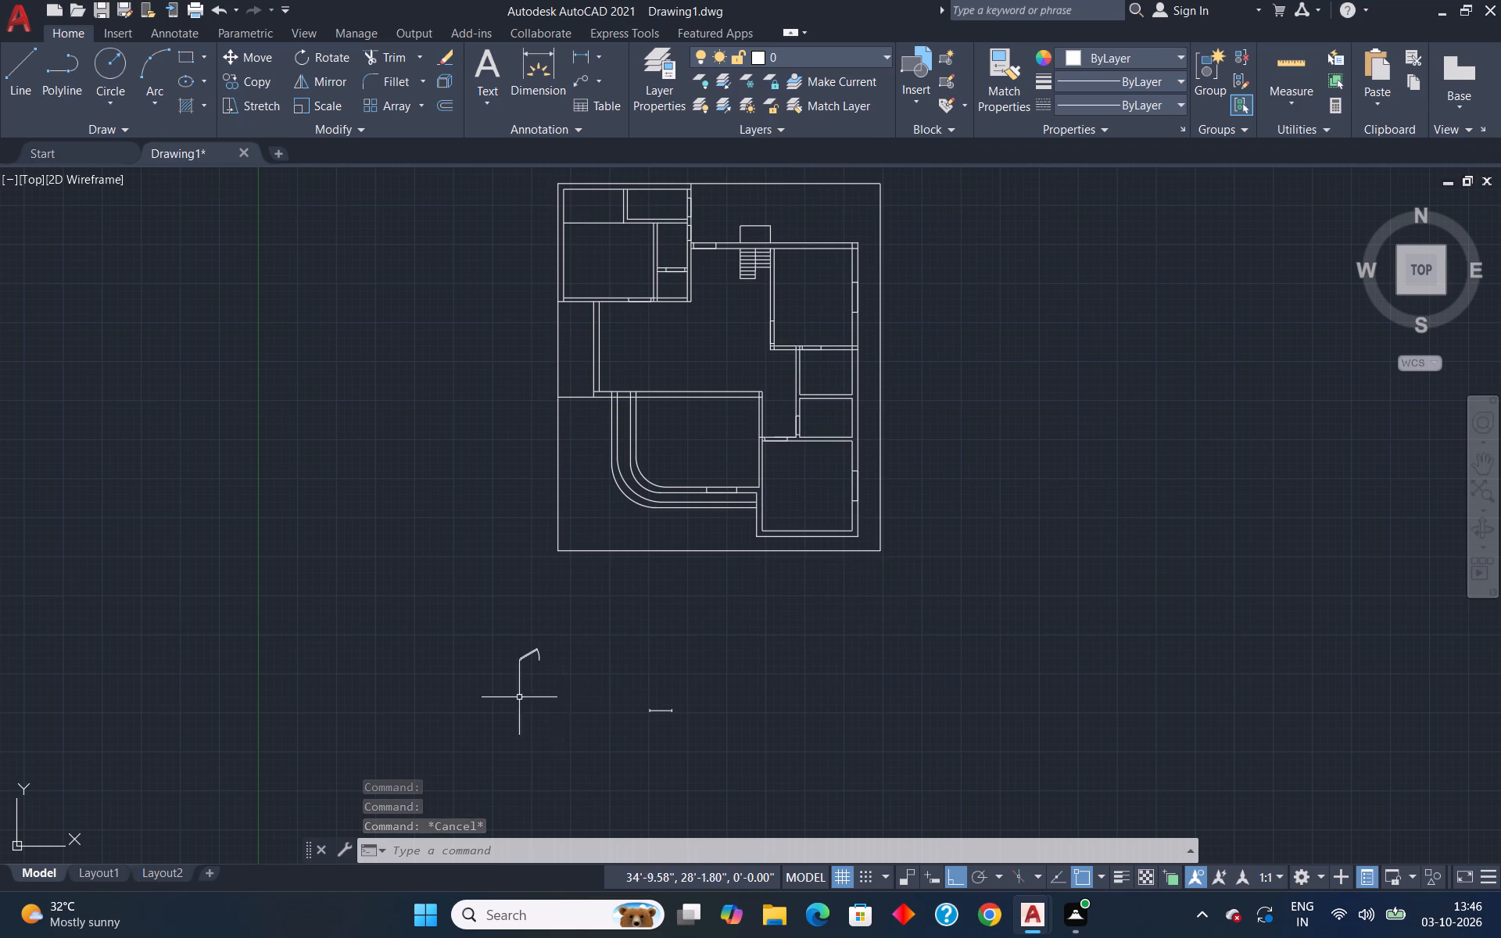
Set the inserted door block's opening angle to Open 90º.
scroll(521, 679, up, 3)
click(519, 589)
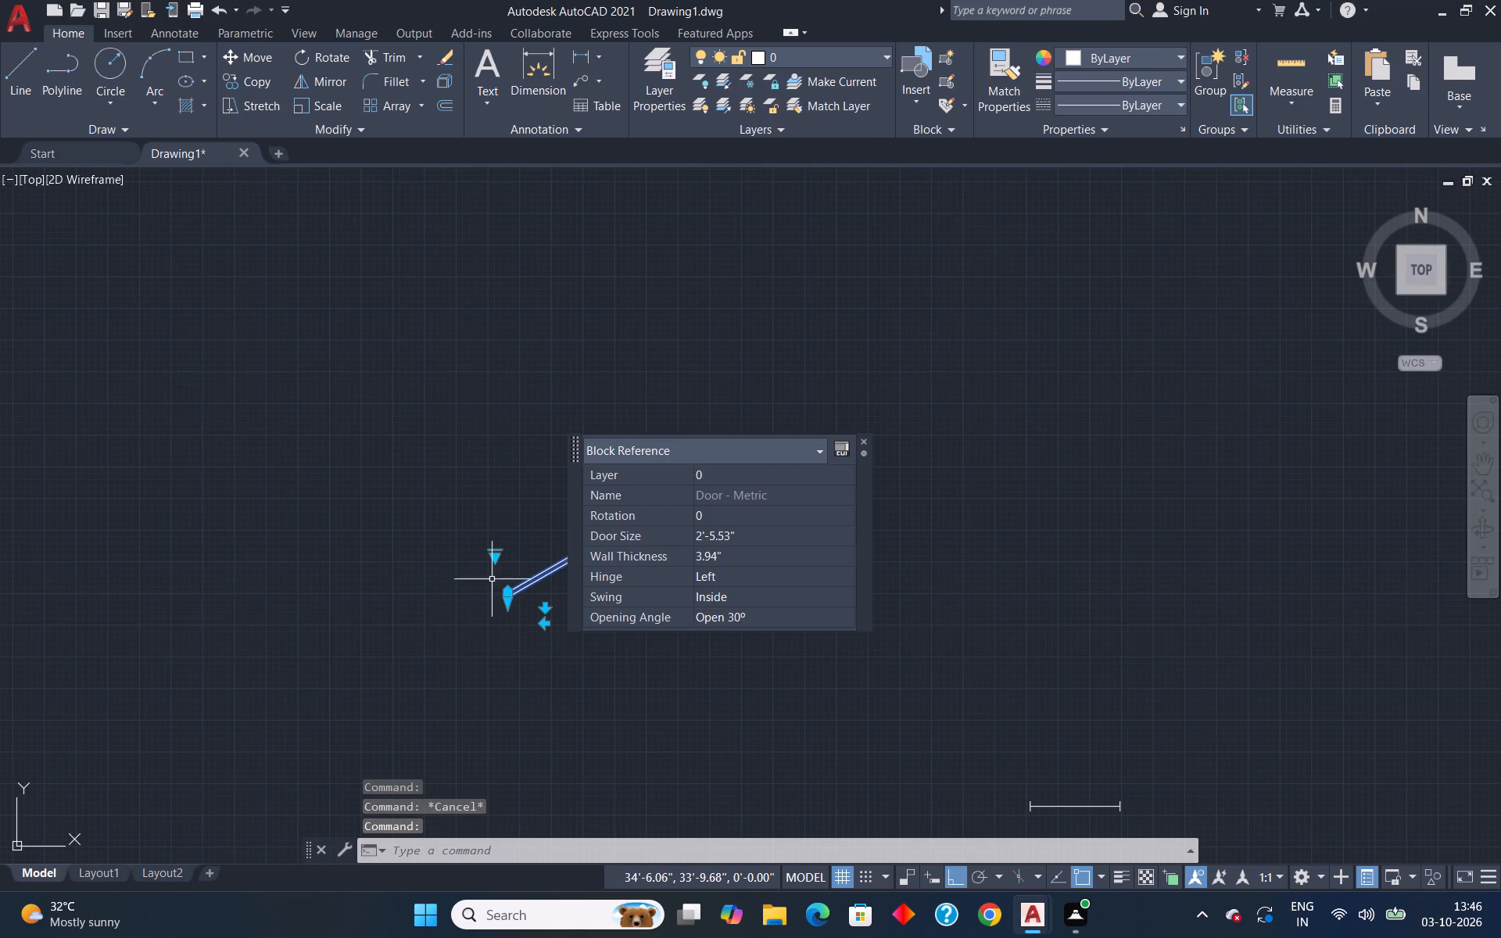
click(492, 551)
click(559, 620)
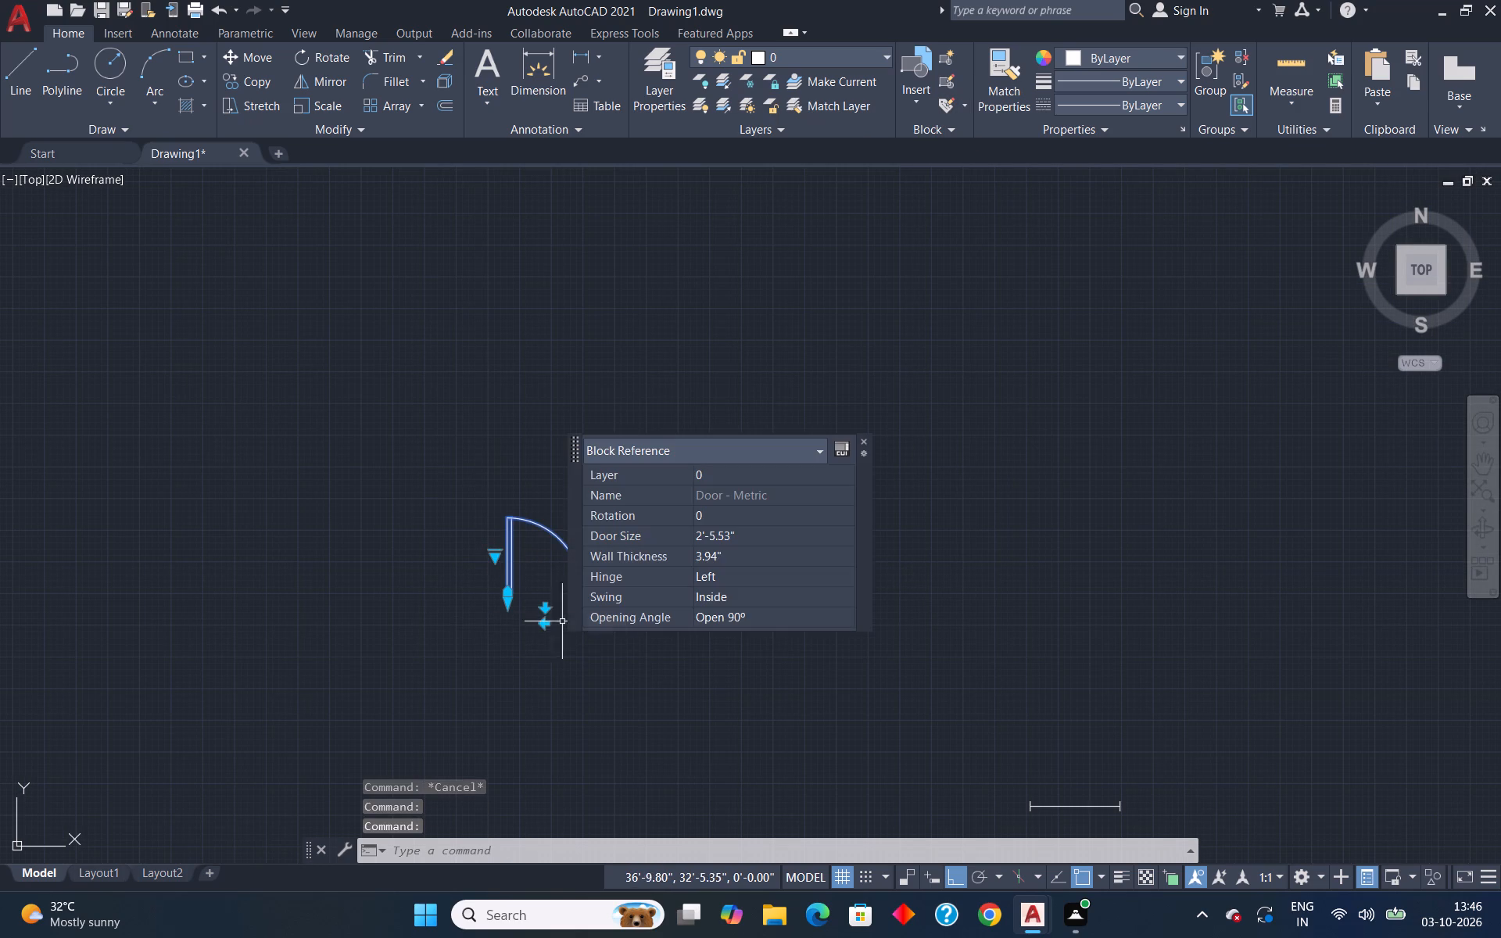
click(862, 442)
key(Escape)
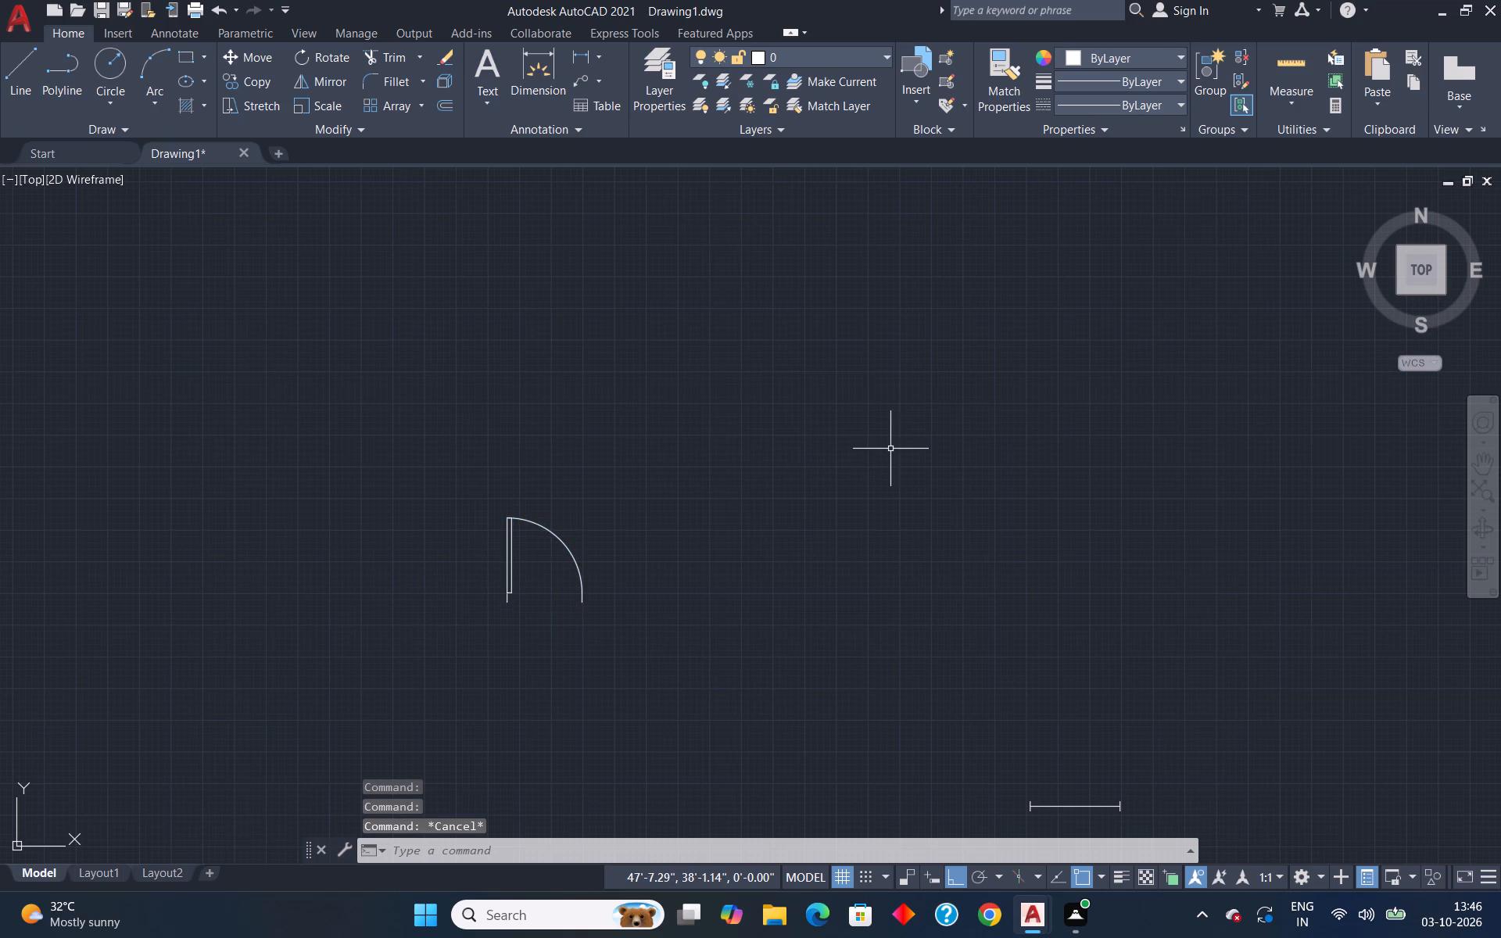
Scale the door block by reference from the lower end of its hinge-side jamb.
click(582, 588)
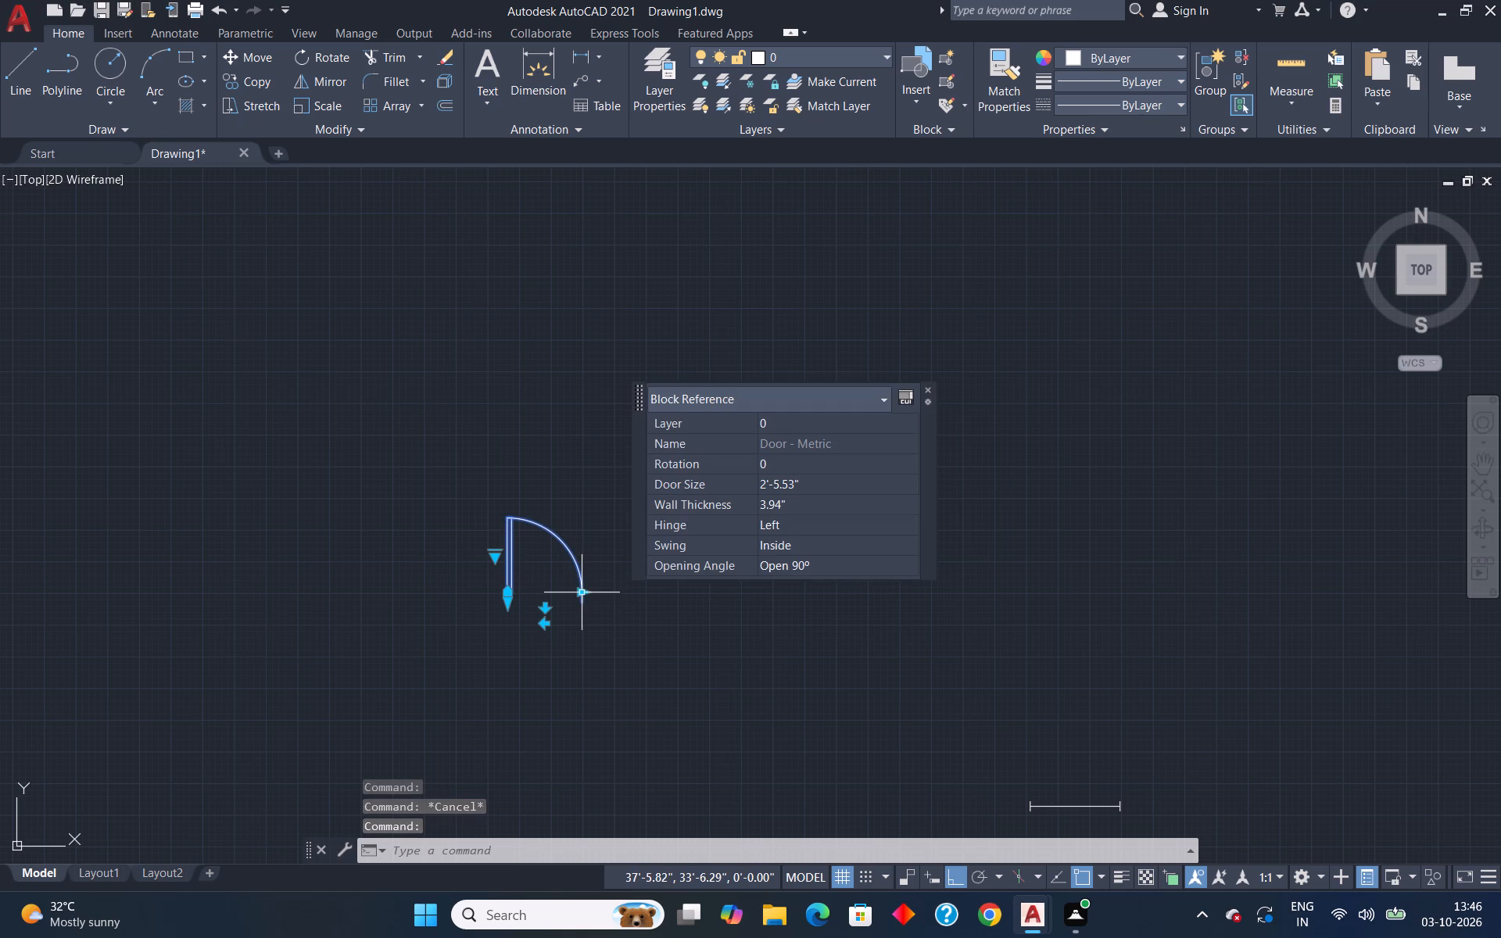
text(sc)
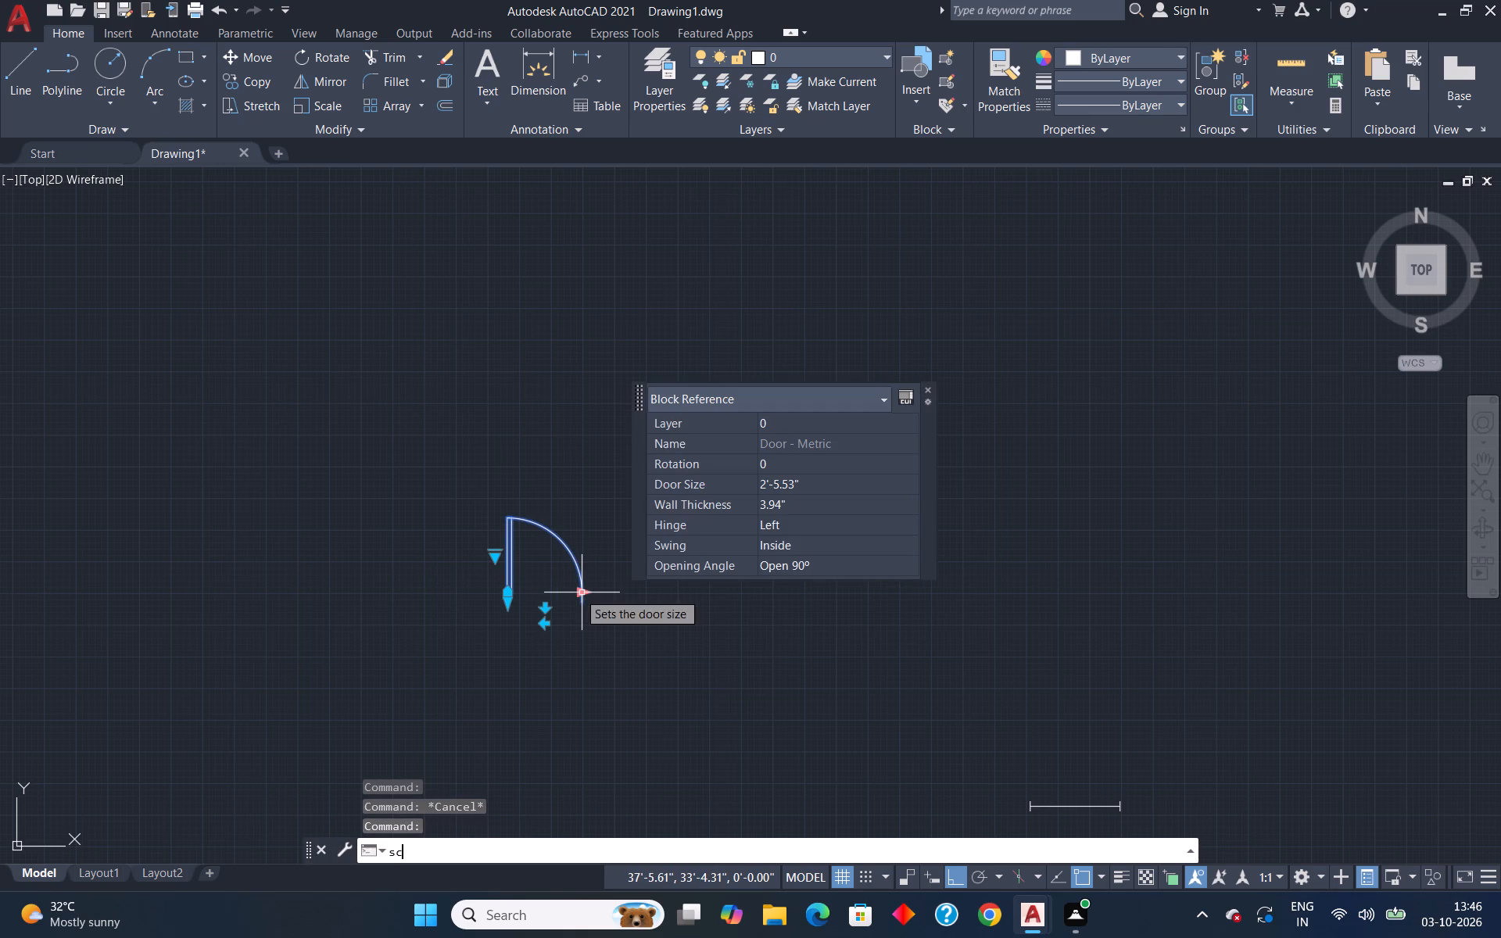
key(Return)
scroll(527, 609, up, 4)
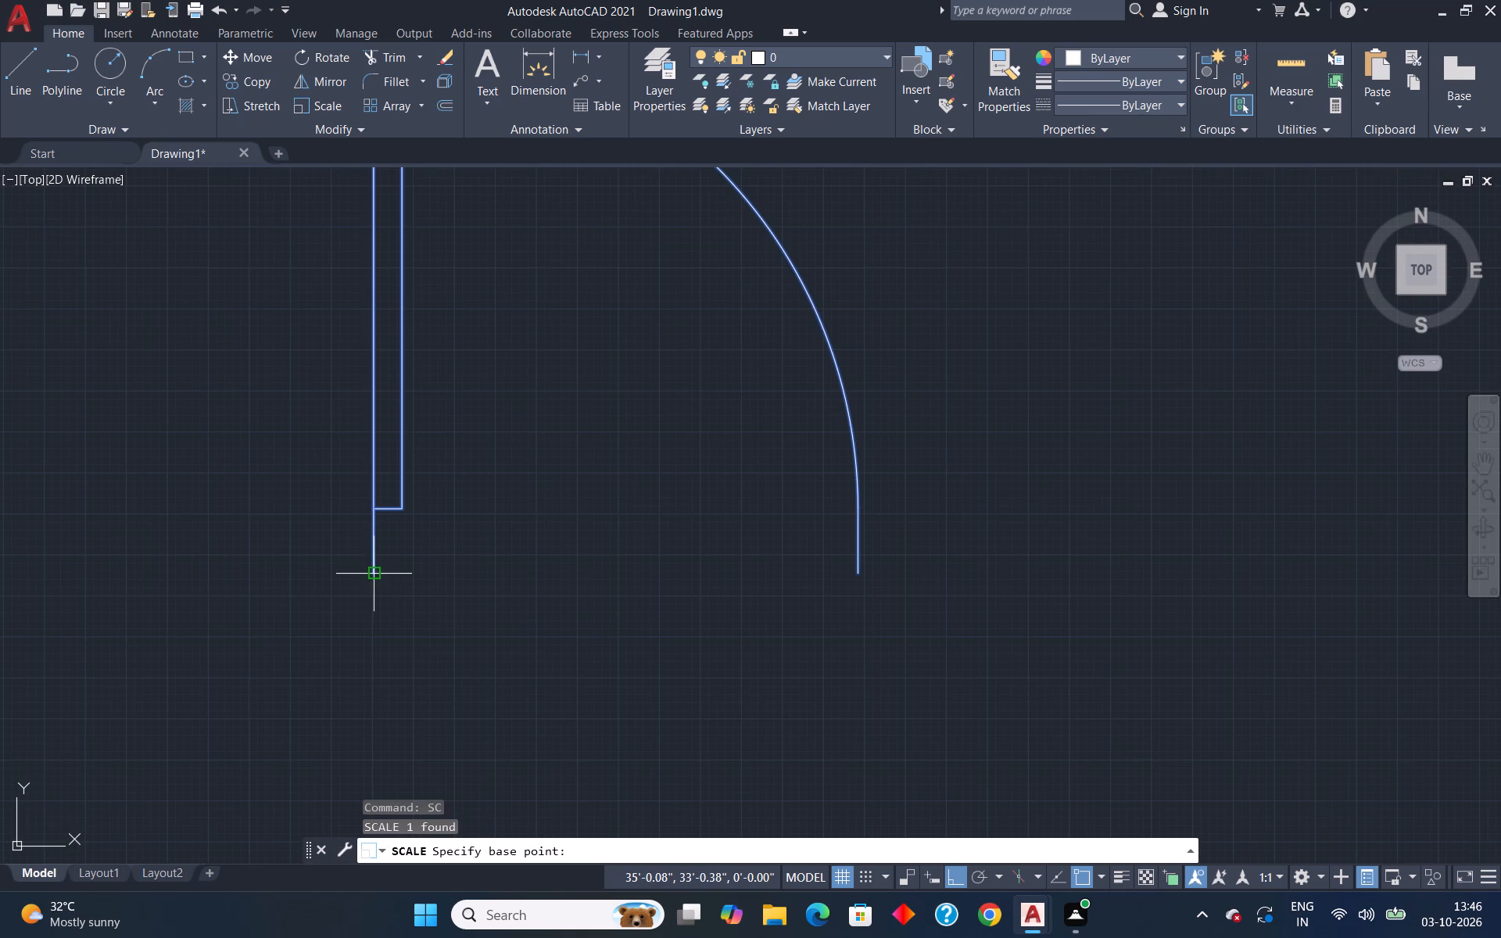
click(375, 578)
key(r)
key(Return)
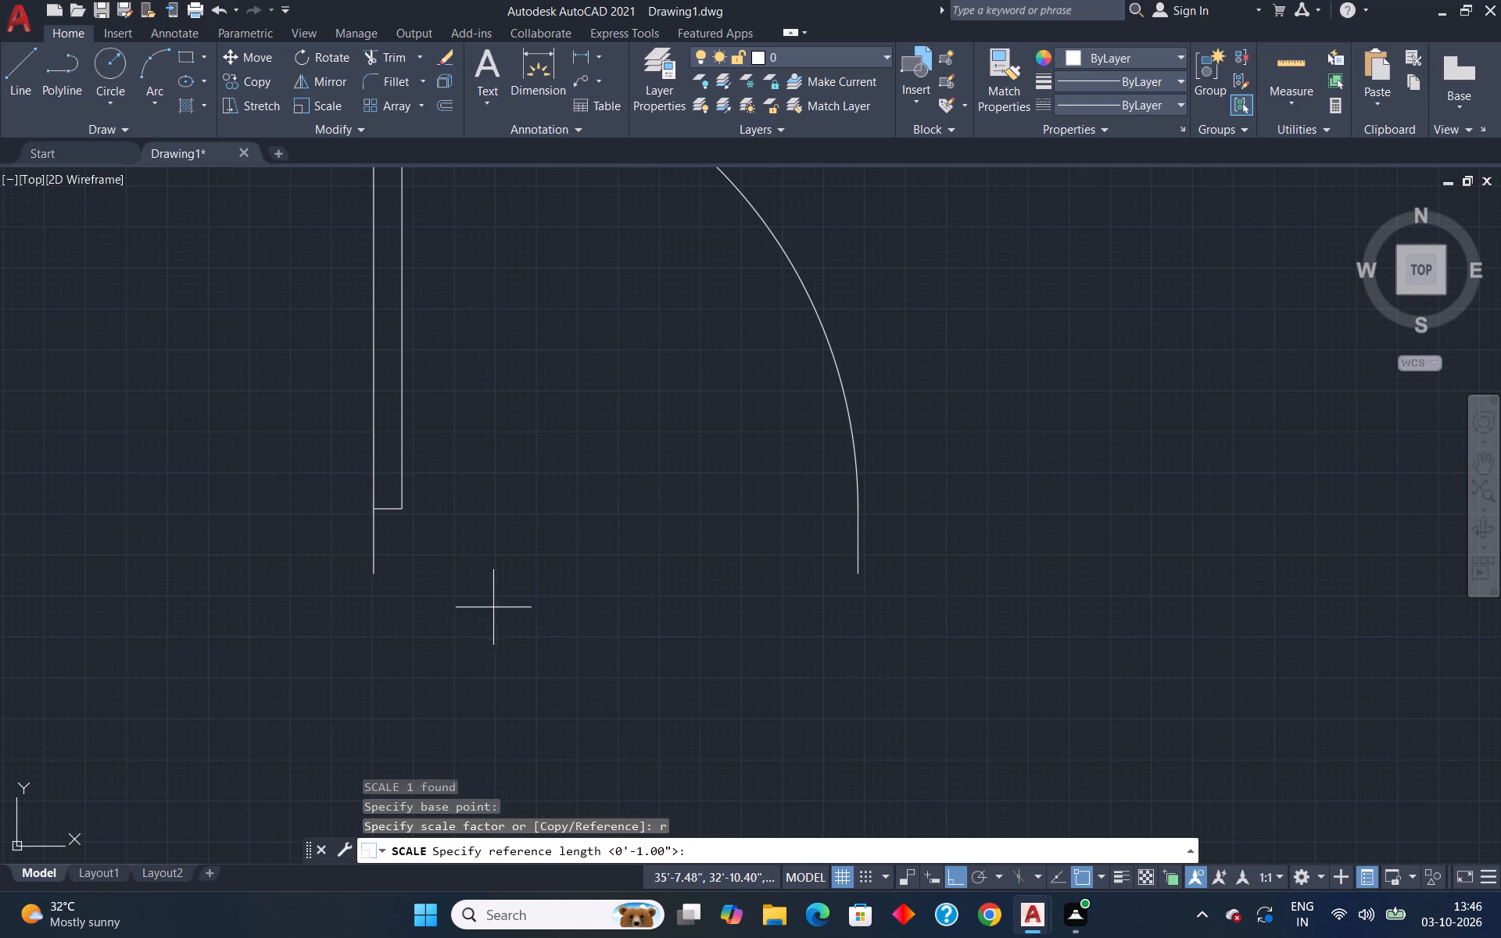
Finish scaling the door block by reference, using its opening width as the reference length and 3' as the new length.
click(370, 578)
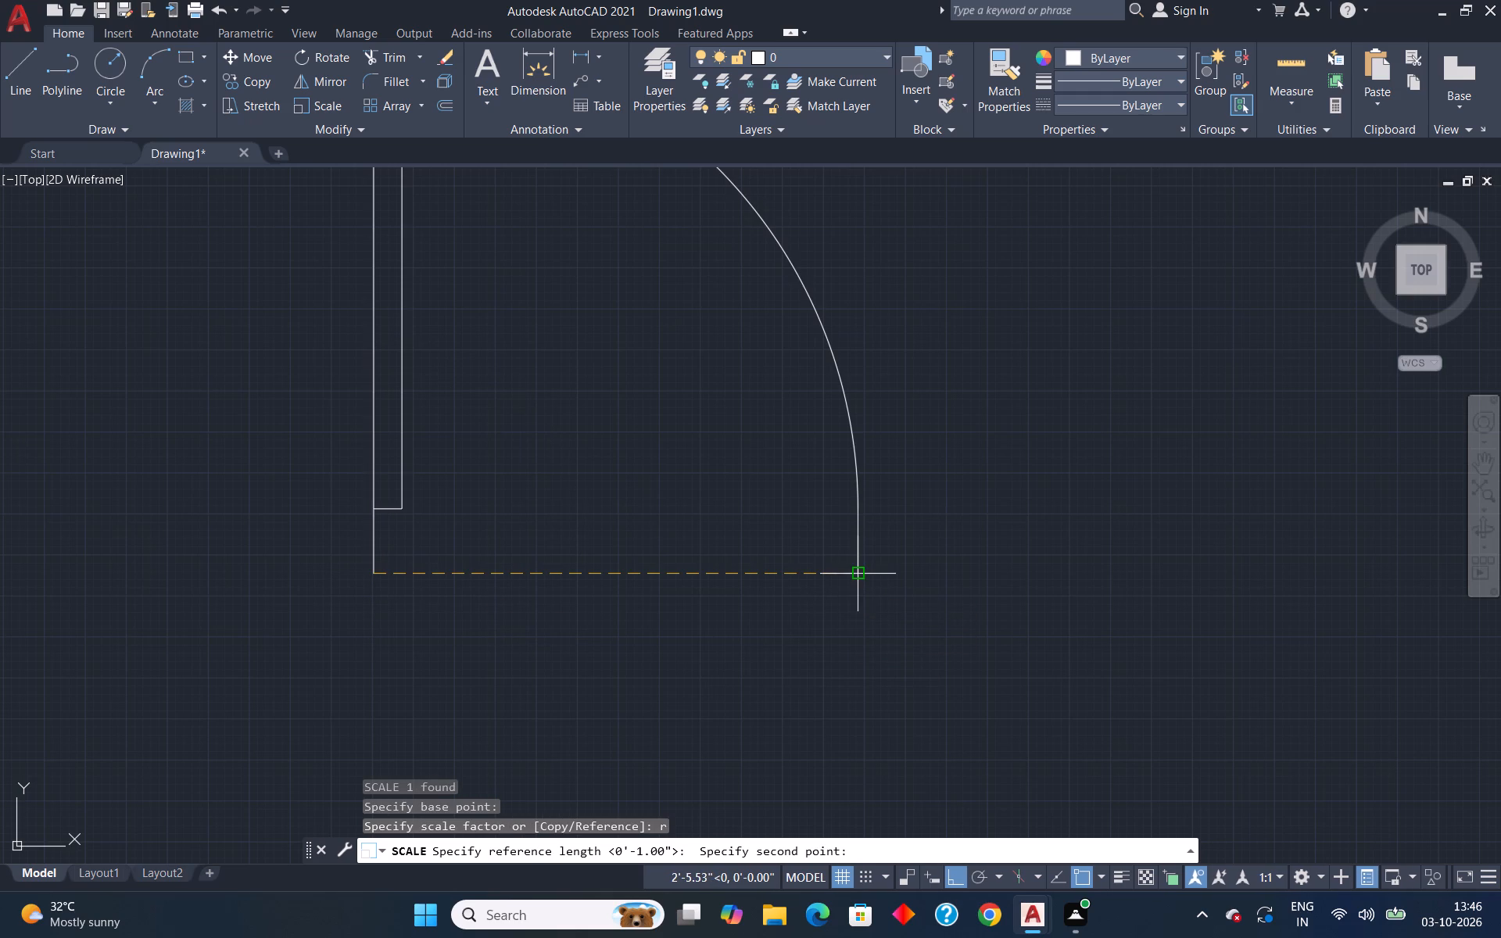
click(860, 575)
text(3')
key(Return)
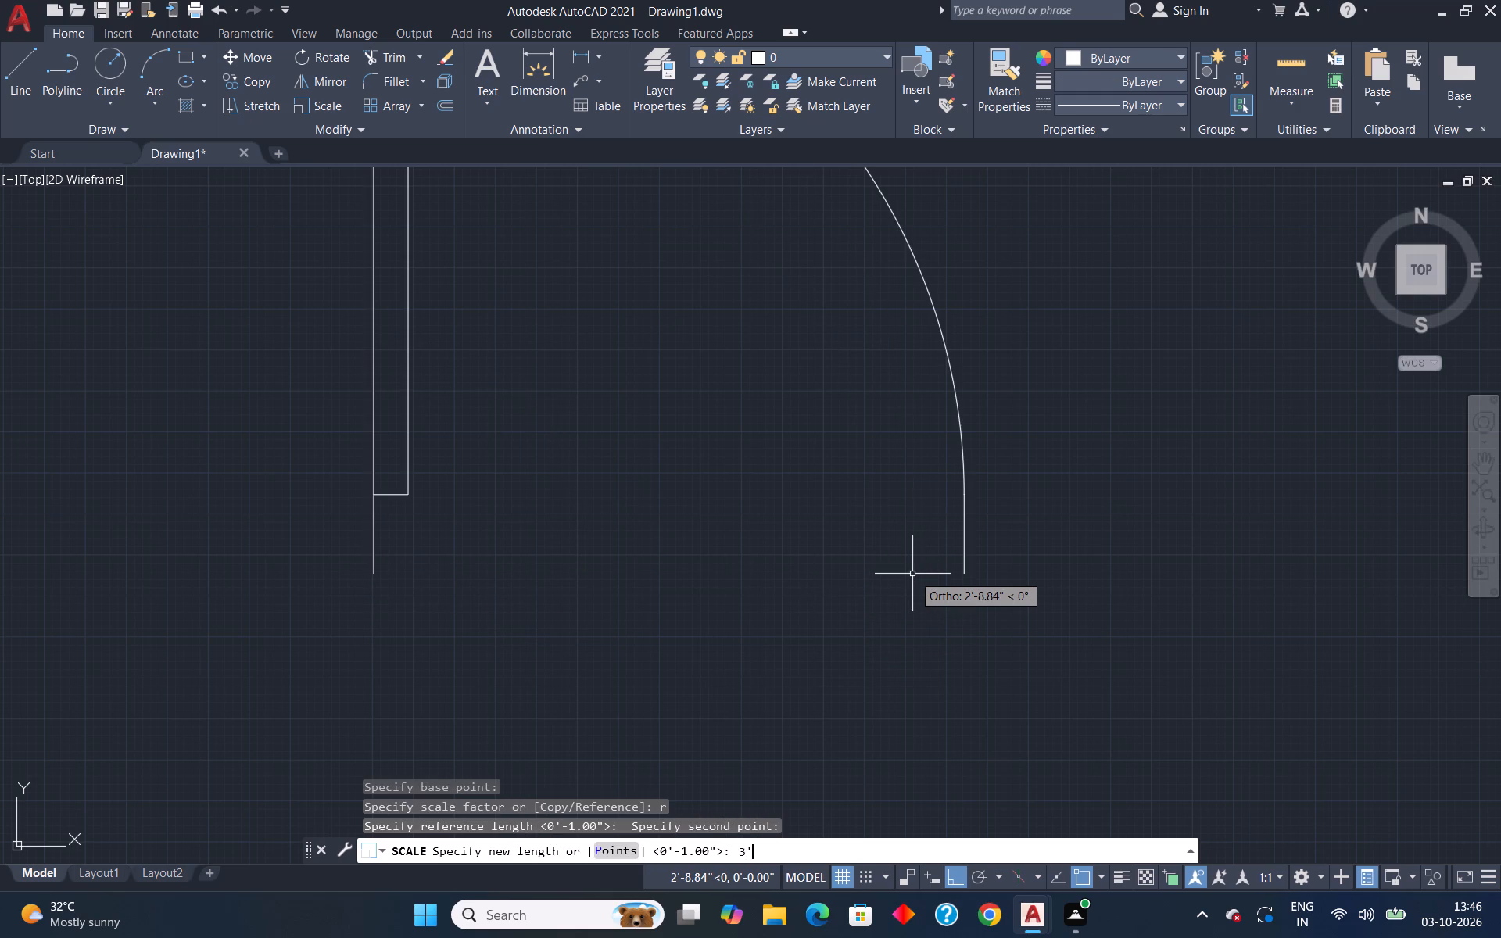
Copy the door block from its lower hinge-side endpoint into the opening in the bottom wall of the plan's upper-left room.
scroll(933, 563, down, 4)
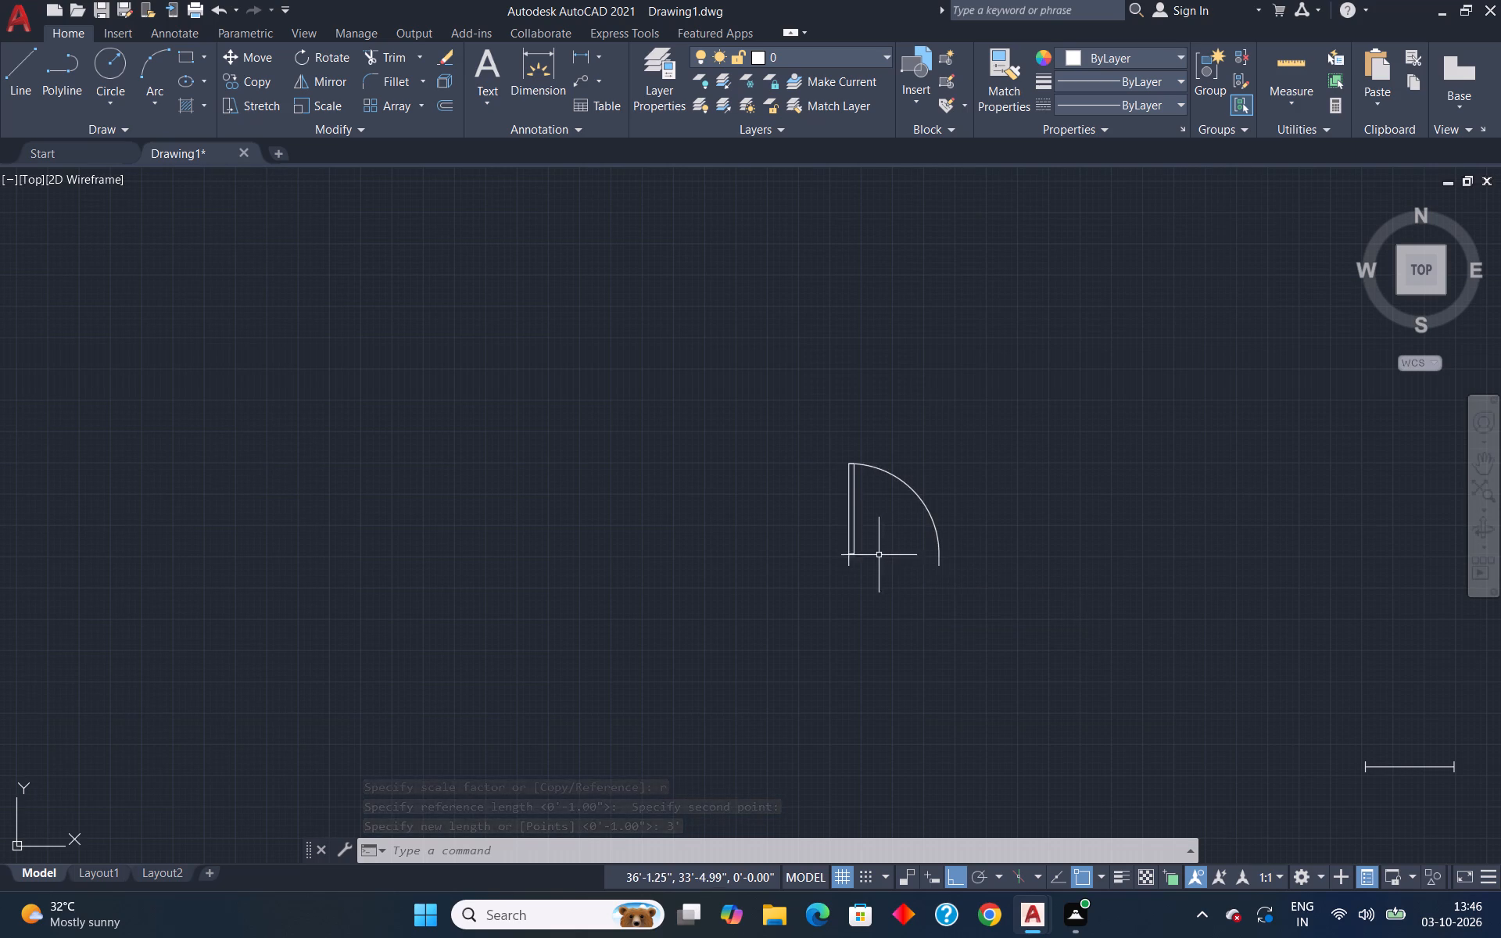
click(846, 564)
click(851, 552)
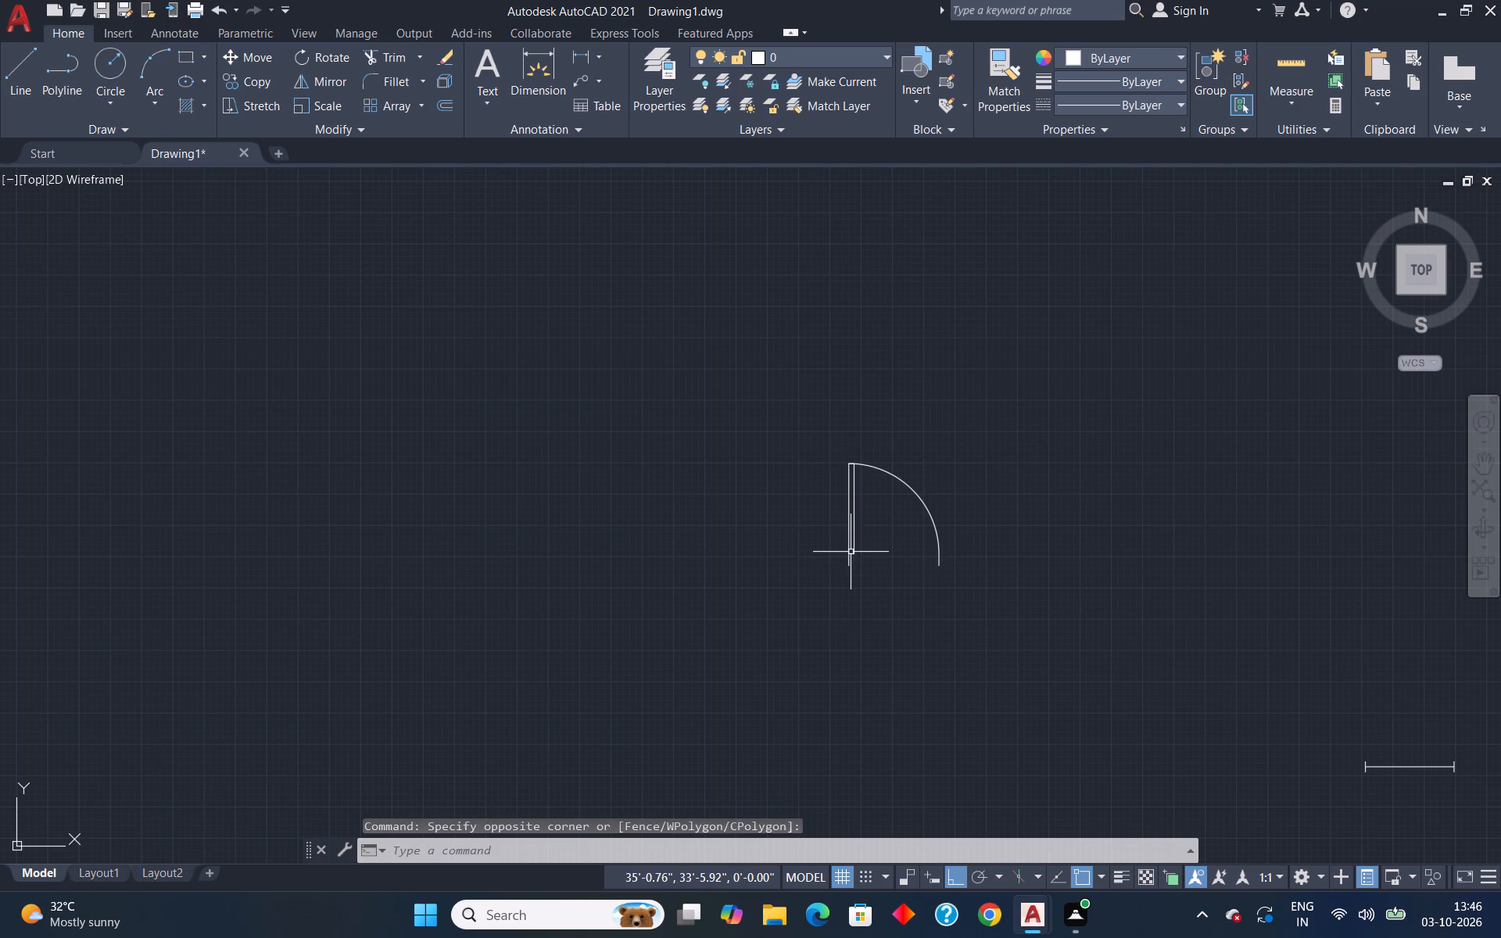
click(851, 537)
key(c)
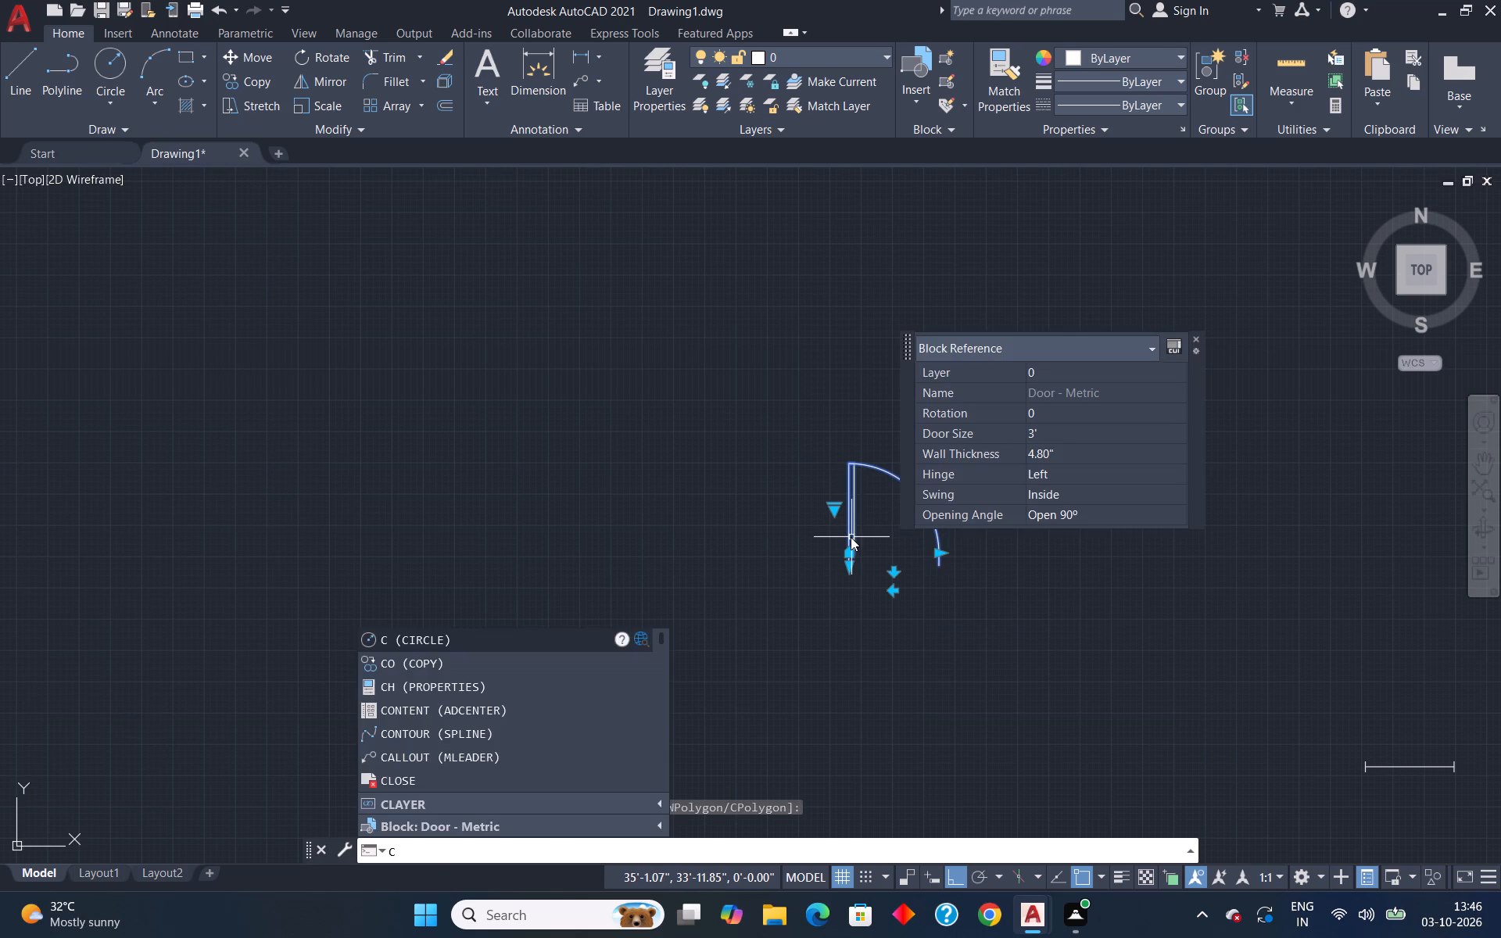
key(o)
key(Return)
scroll(854, 564, up, 3)
click(819, 575)
scroll(884, 581, down, 7)
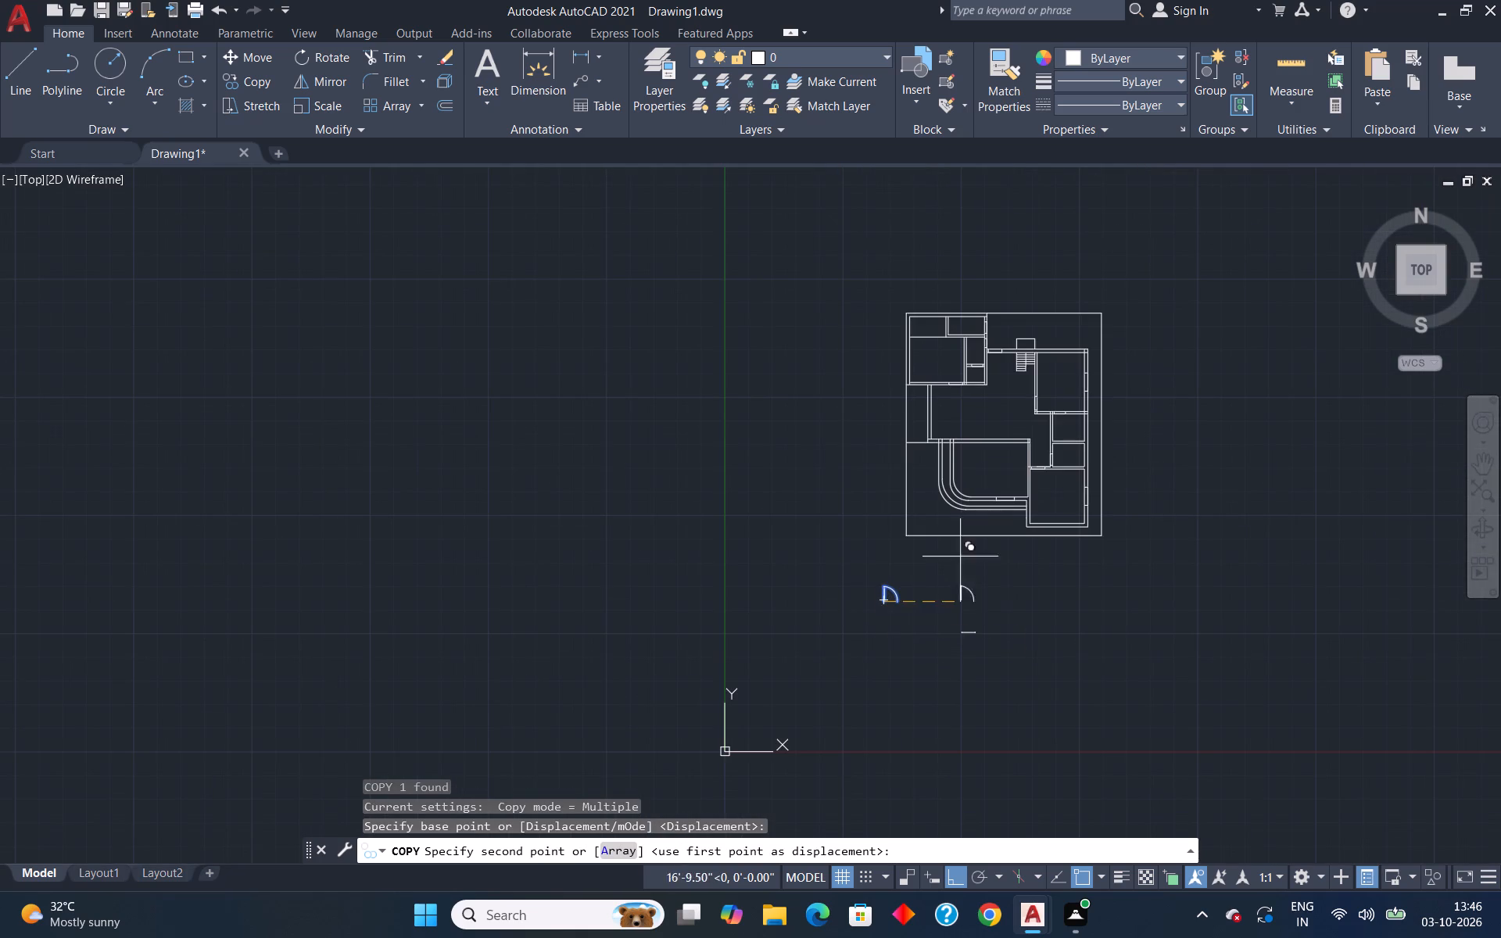
scroll(951, 393, up, 4)
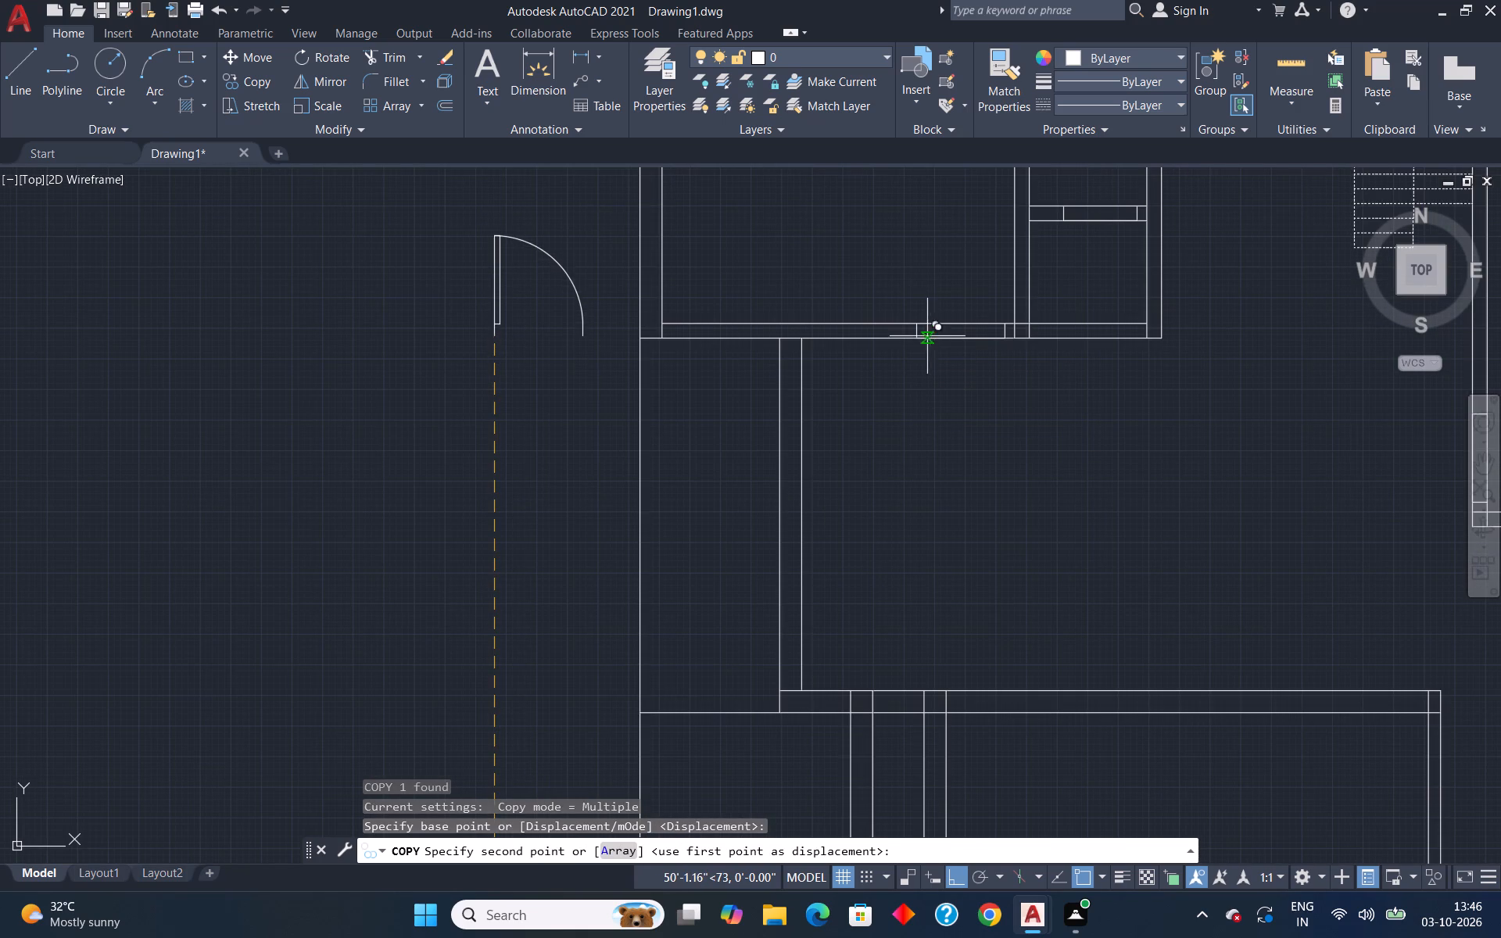
click(919, 317)
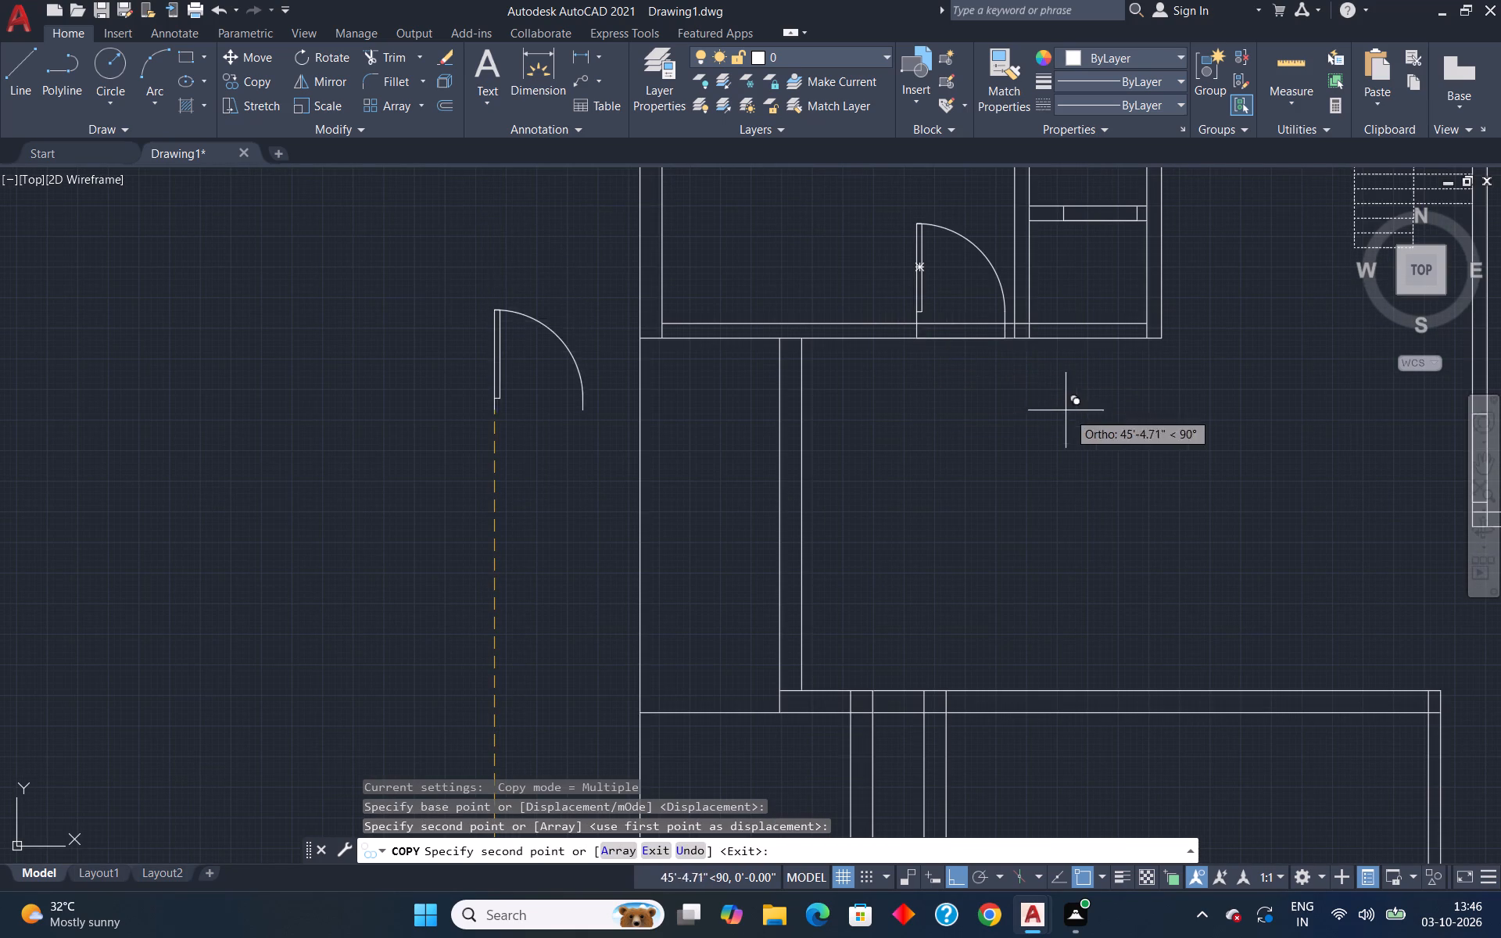
scroll(1091, 438, down, 4)
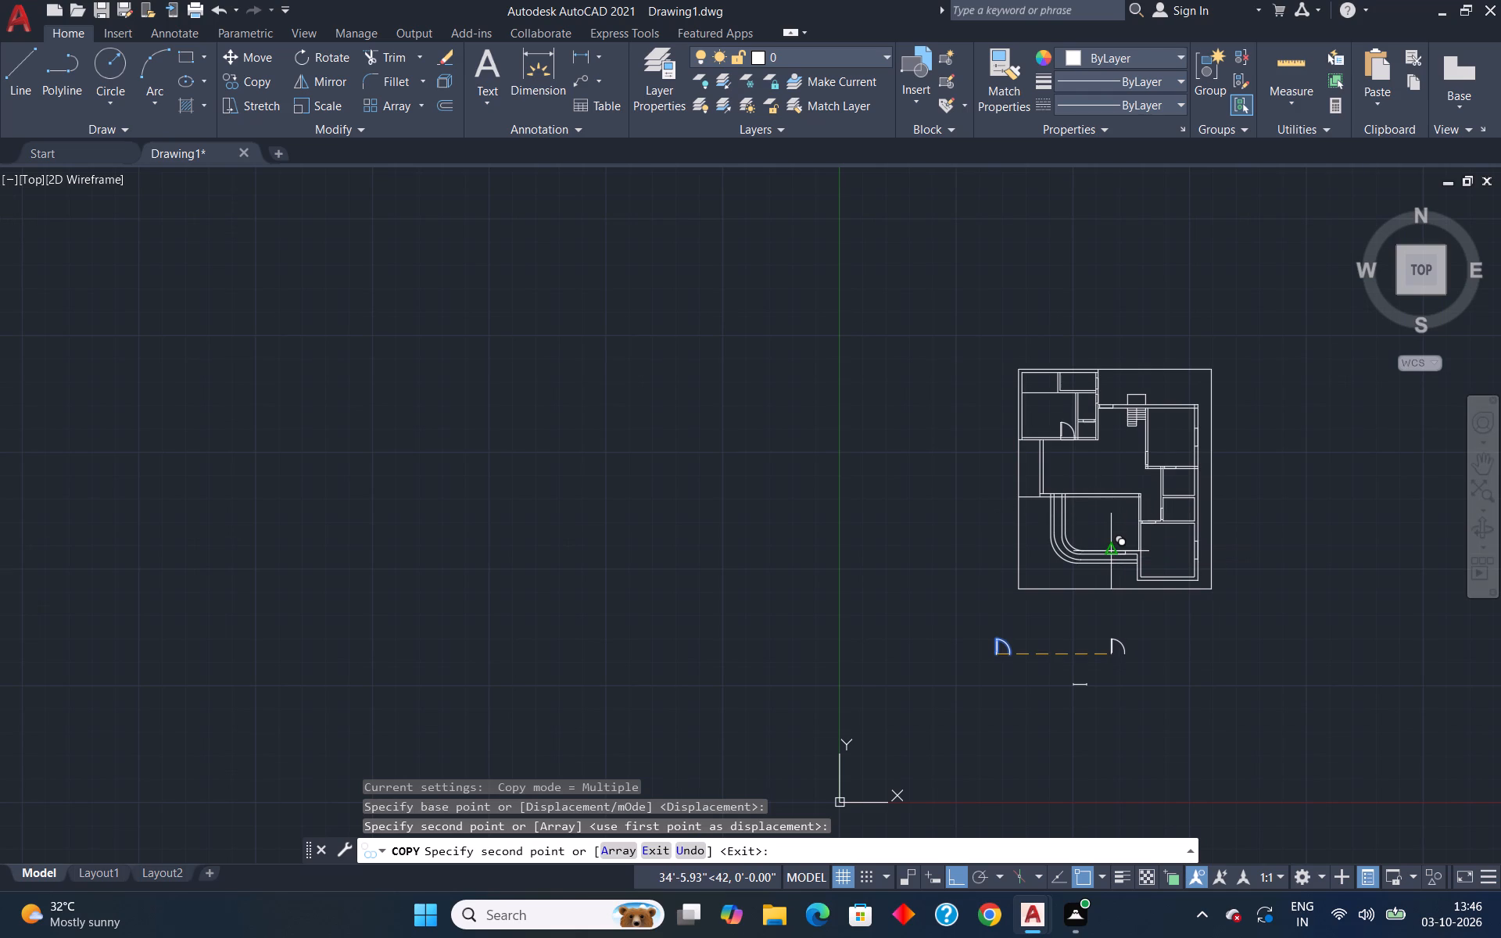
key(Escape)
Set the opening angle of the door in the upper-left room to Open 45º.
scroll(1073, 421, up, 2)
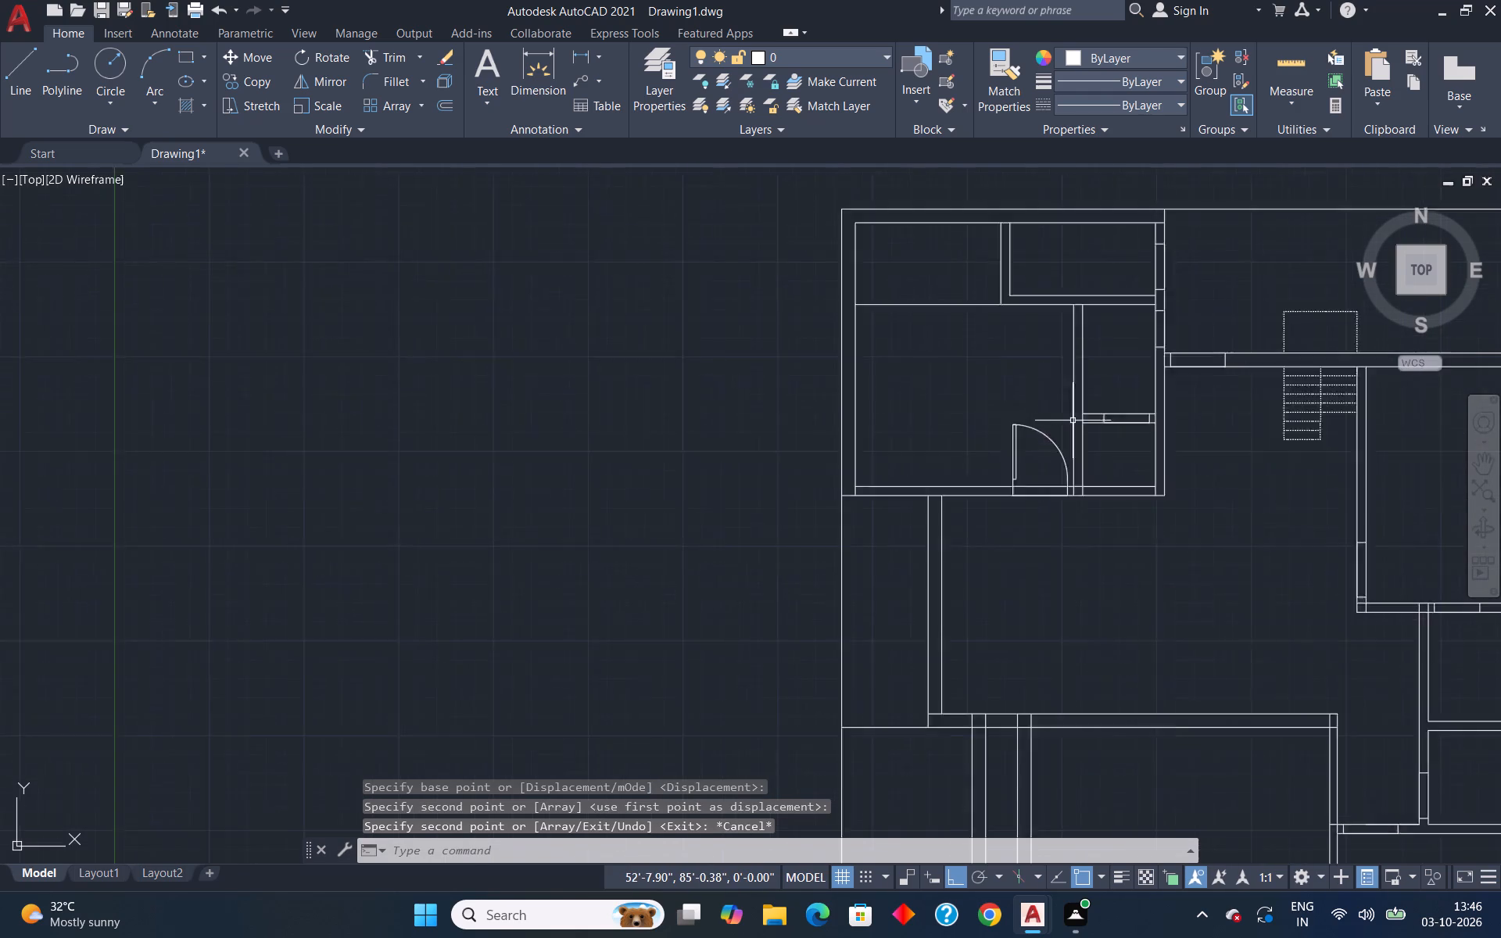
scroll(1073, 421, up, 2)
click(1046, 460)
click(964, 467)
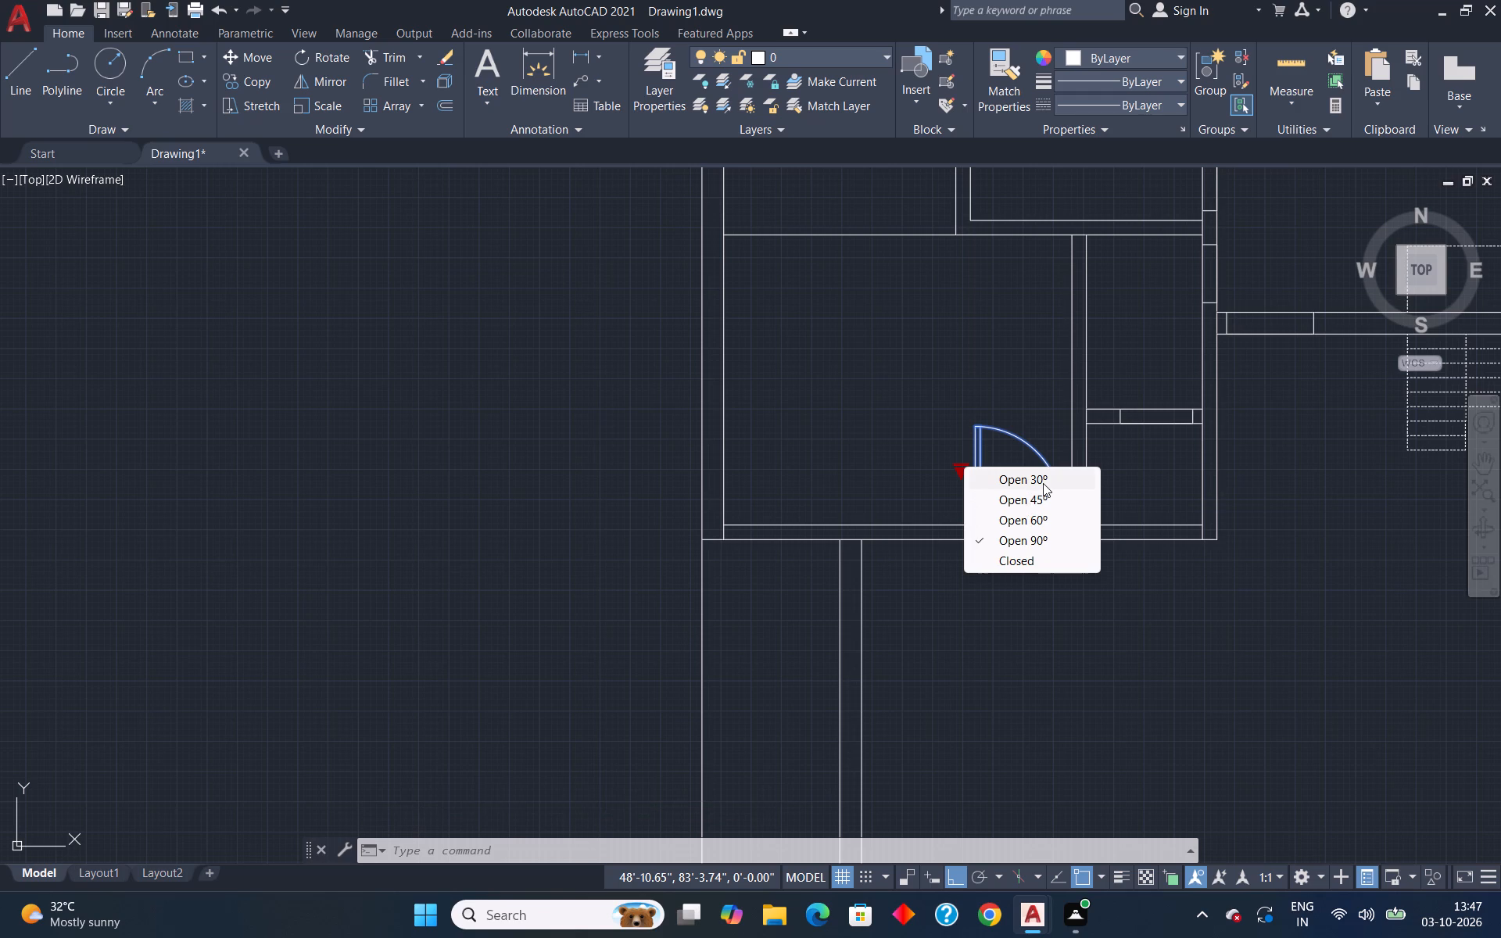
click(1048, 498)
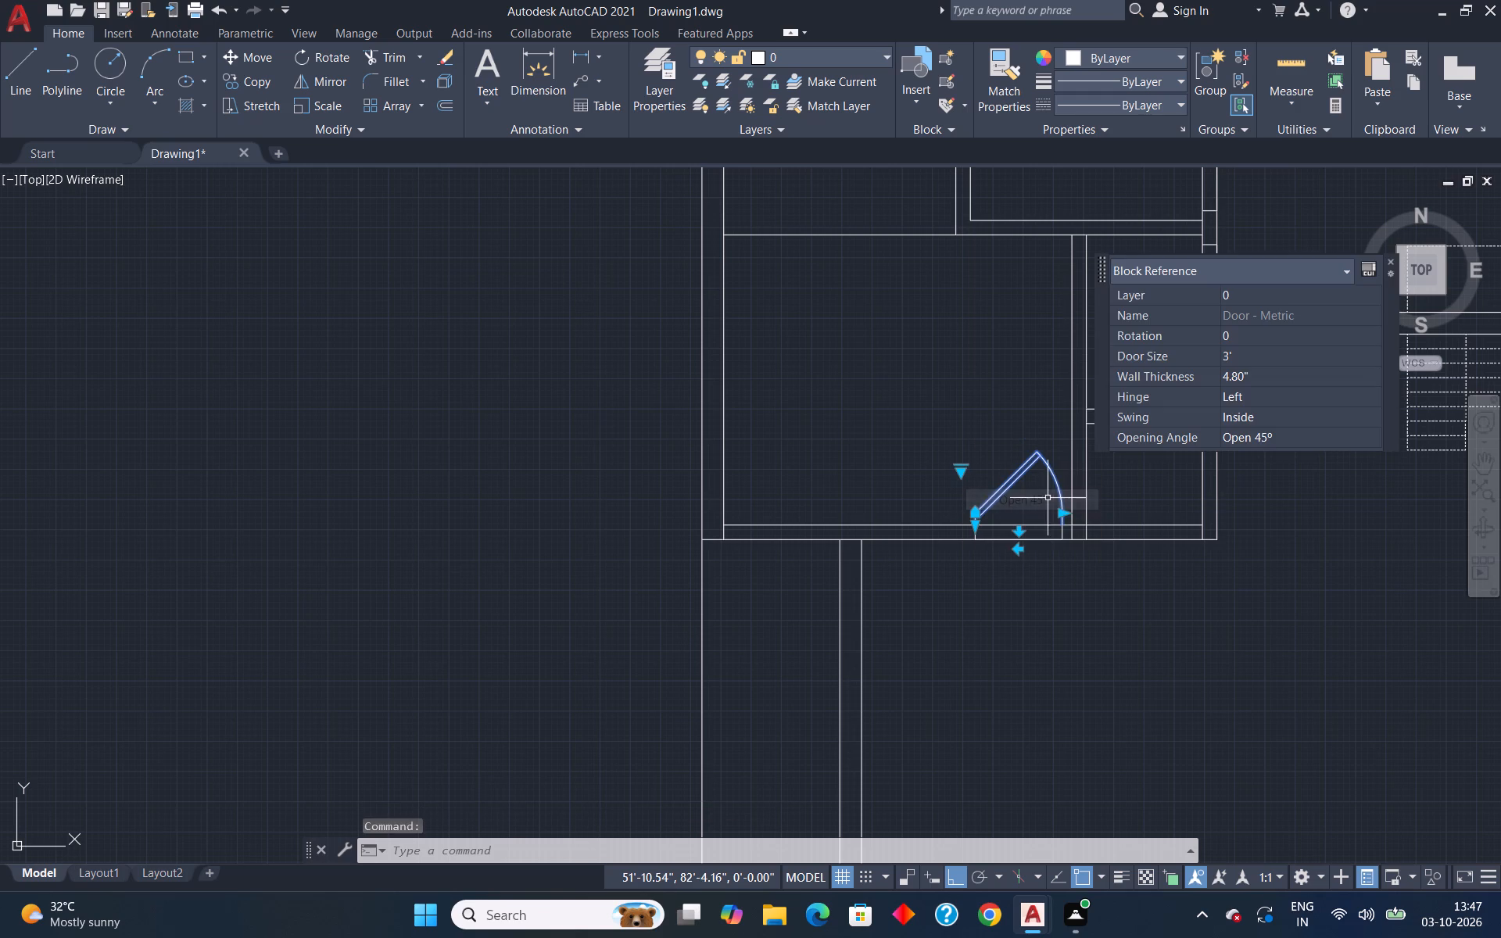
key(Escape)
Set the opening angle of the original door block below the plan to Open 45º.
scroll(1029, 575, down, 2)
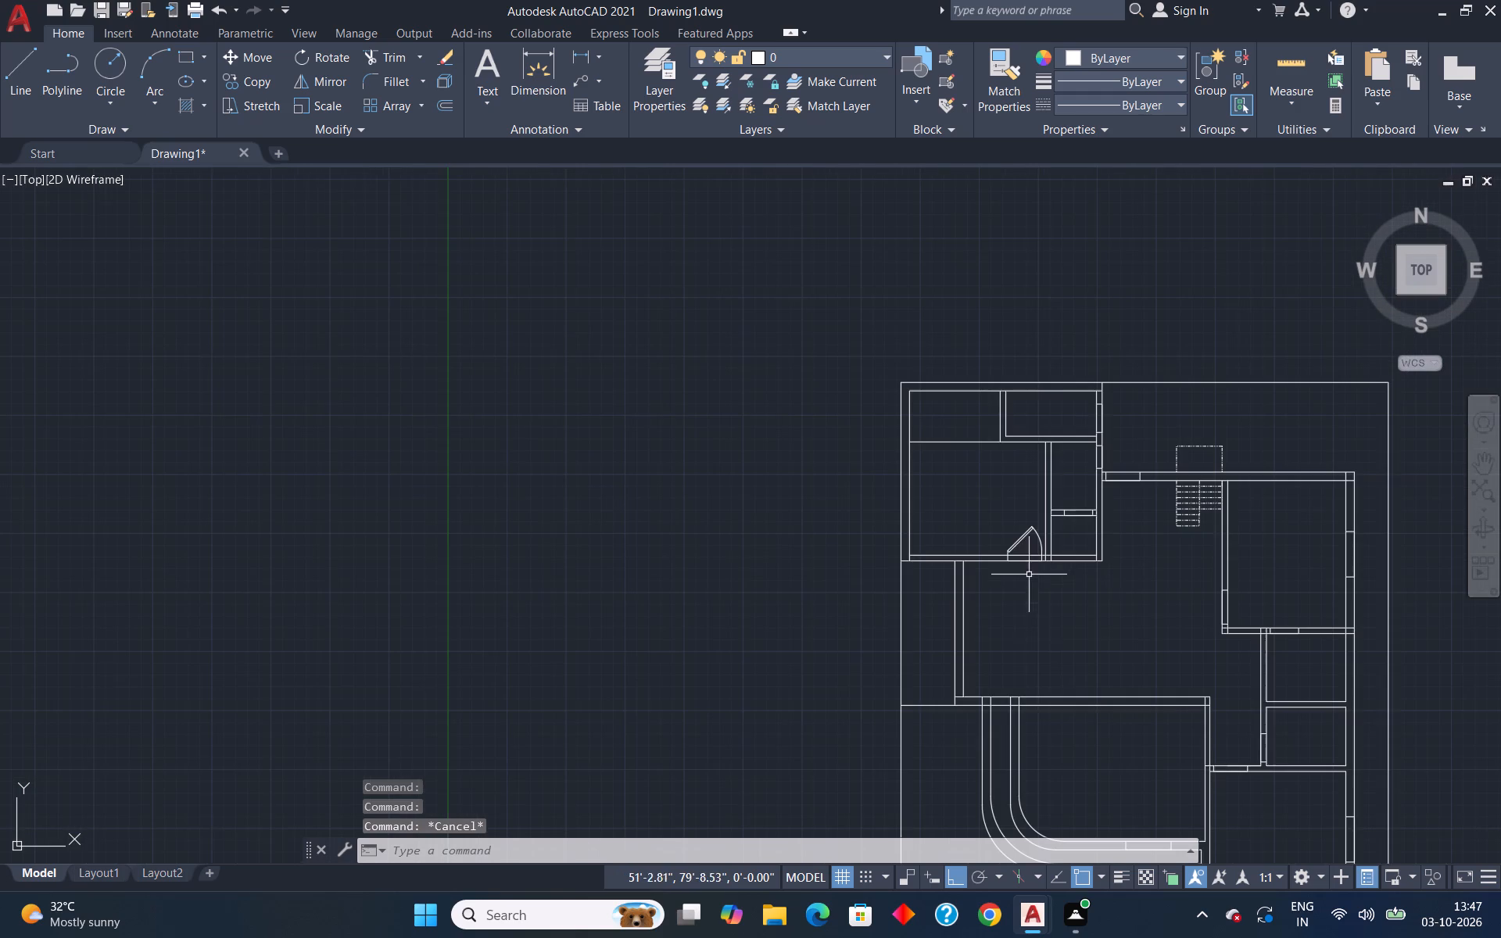
scroll(988, 690, down, 4)
scroll(961, 770, up, 4)
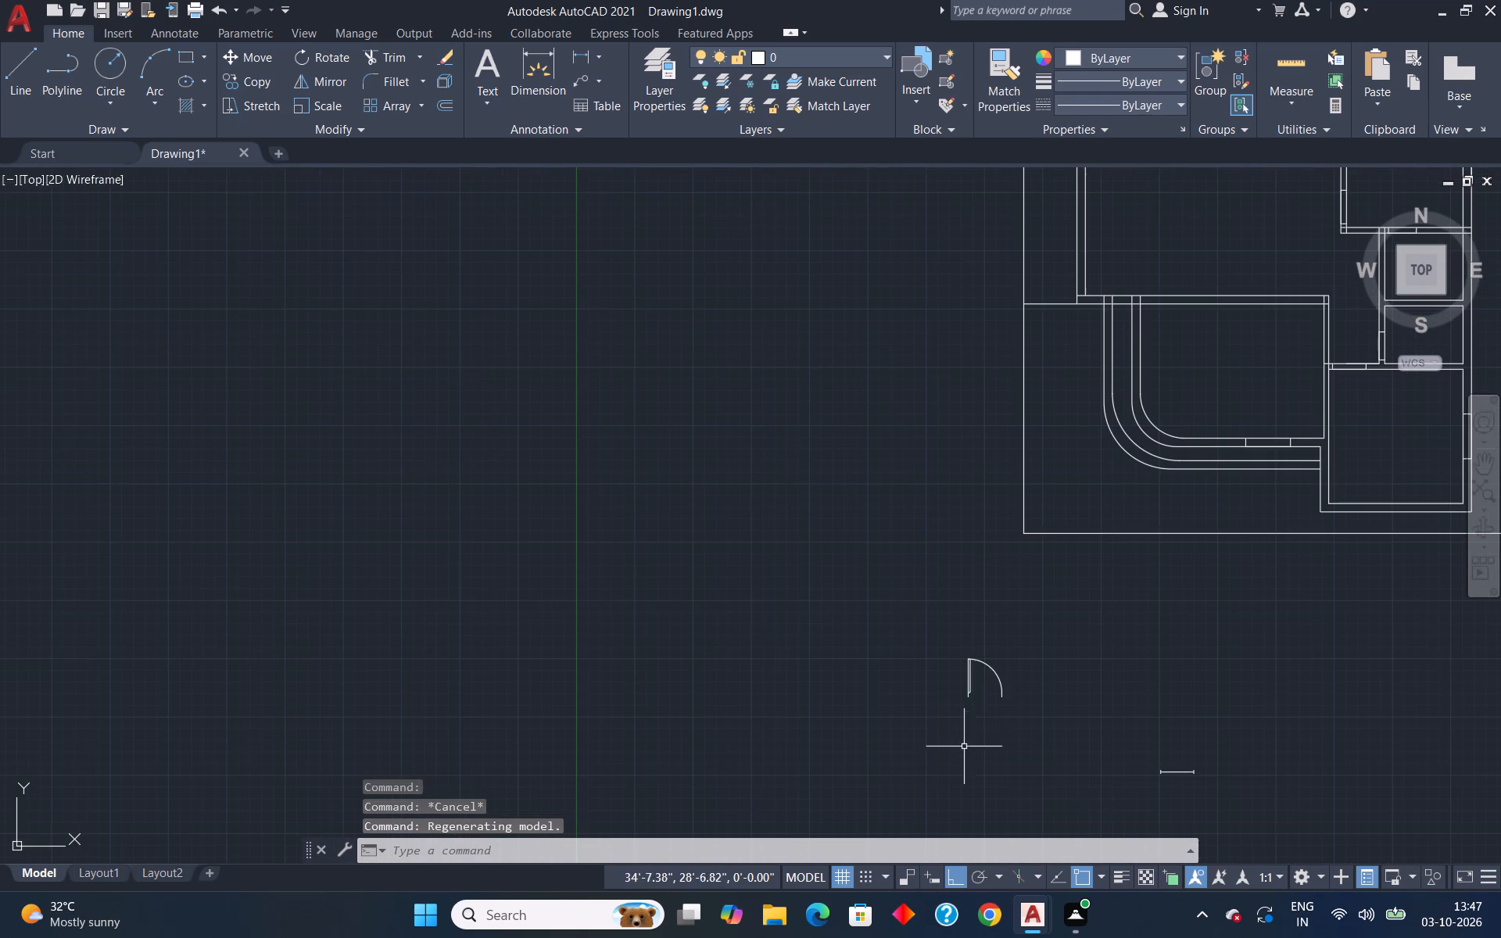
click(994, 668)
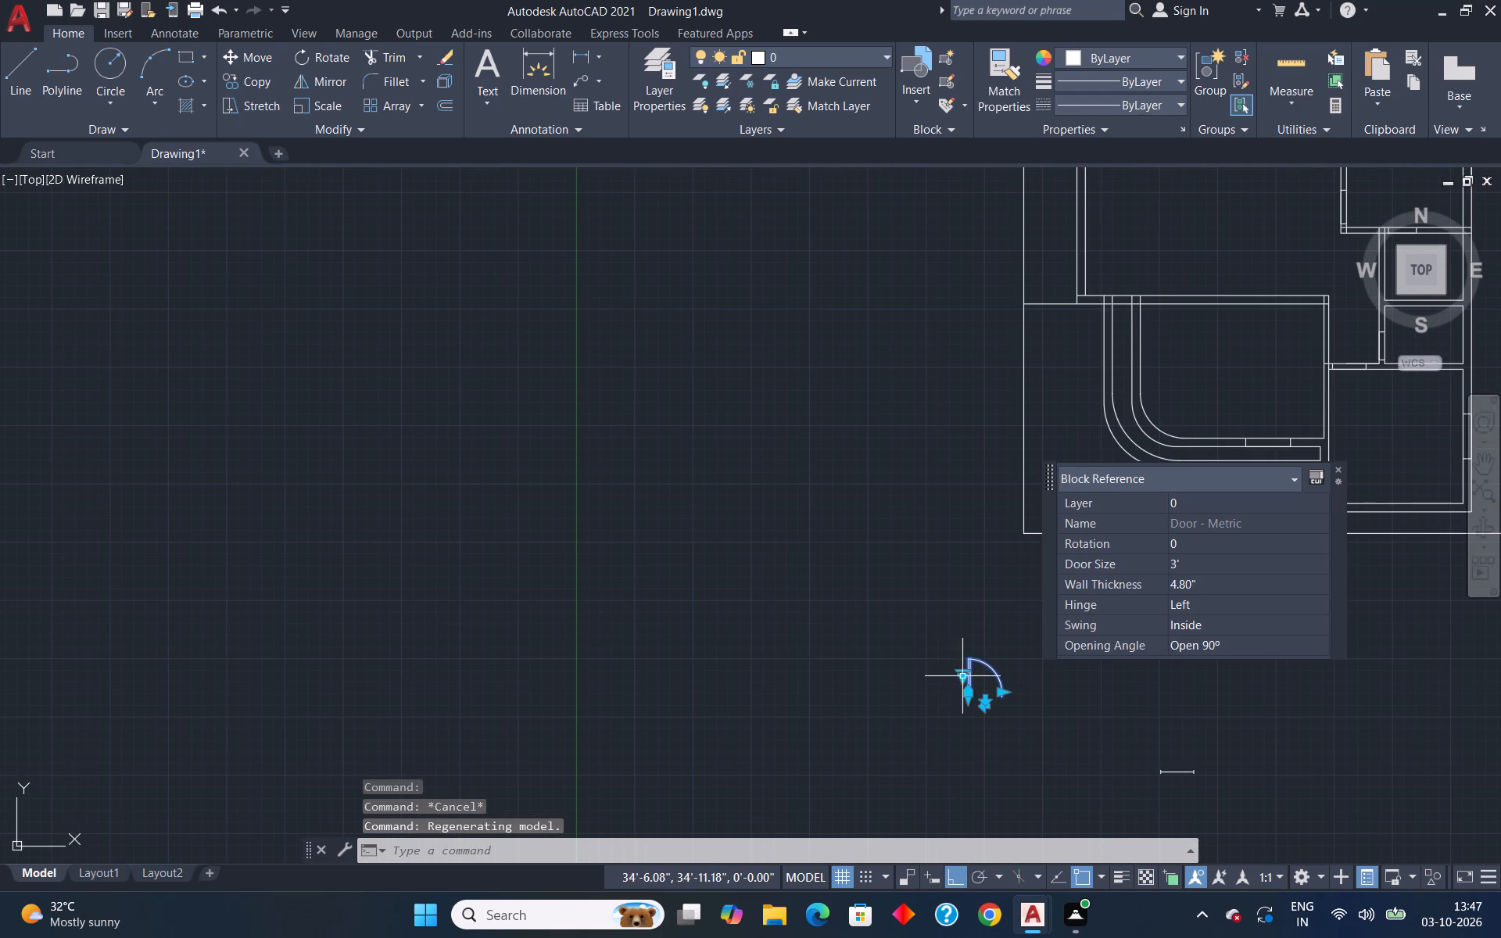
click(962, 673)
click(1039, 703)
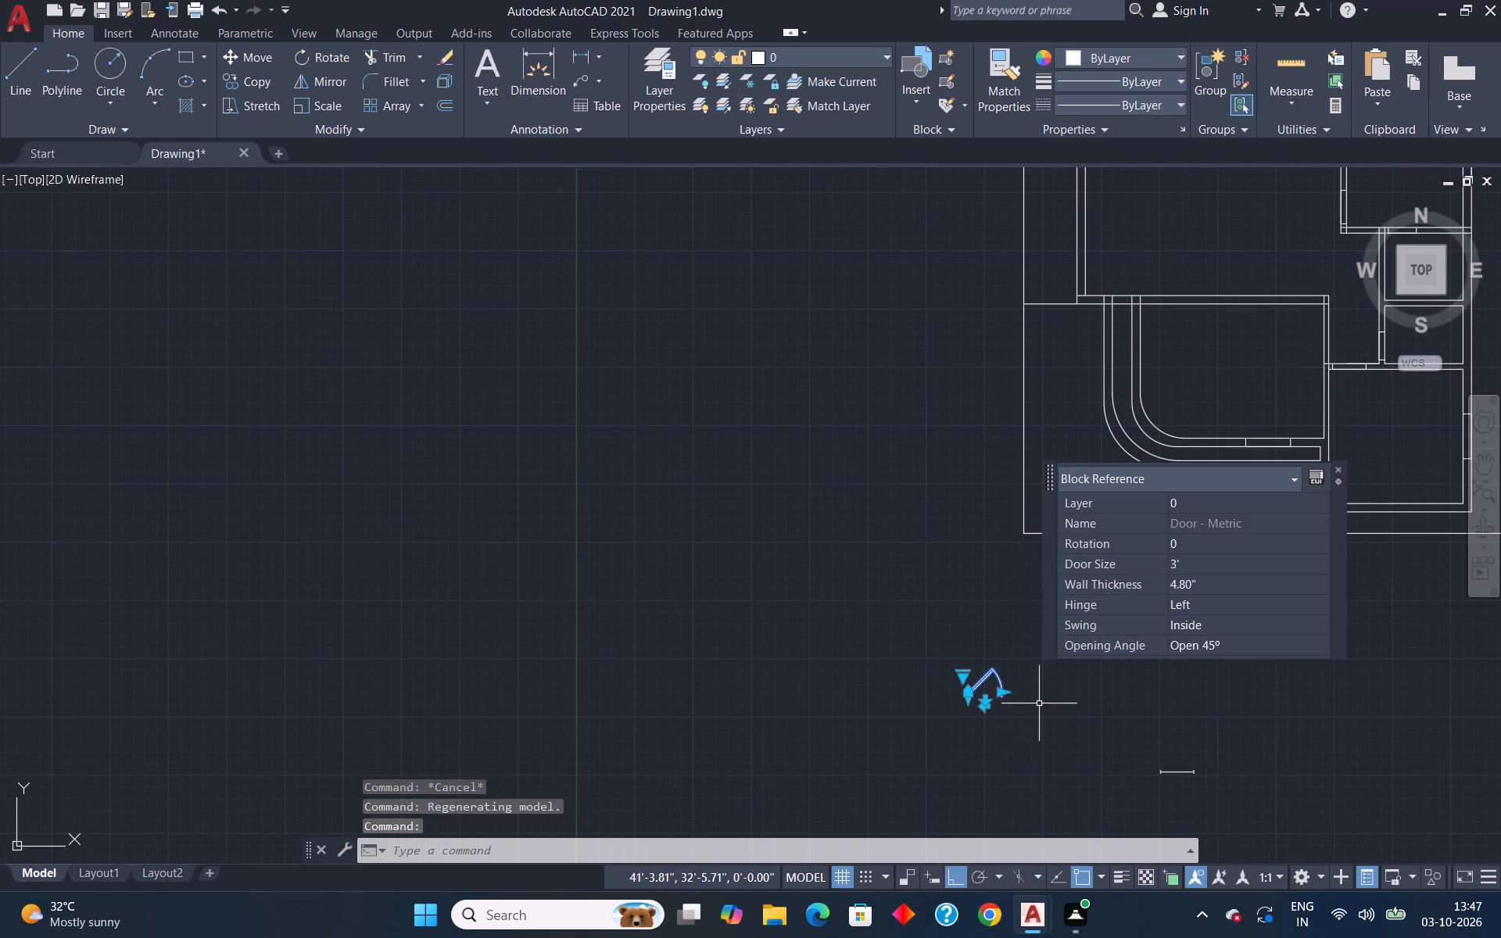
key(Escape)
Scale the original door by reference from its lower hinge-side endpoint, taking its opening width as reference and 3' as new length.
scroll(1001, 678, up, 4)
click(961, 688)
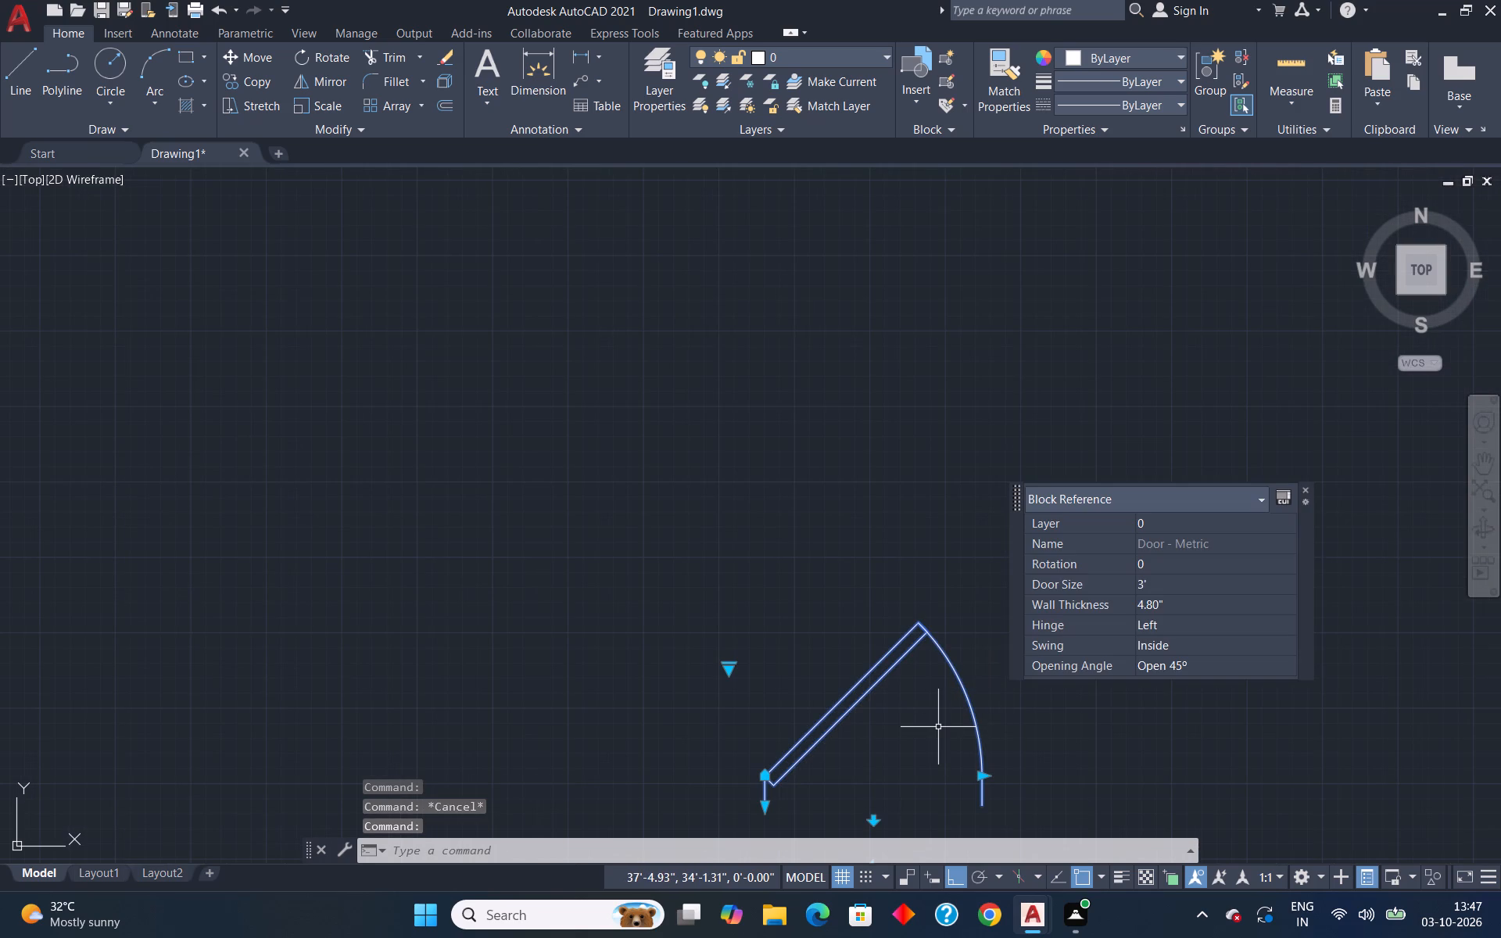
text(sc)
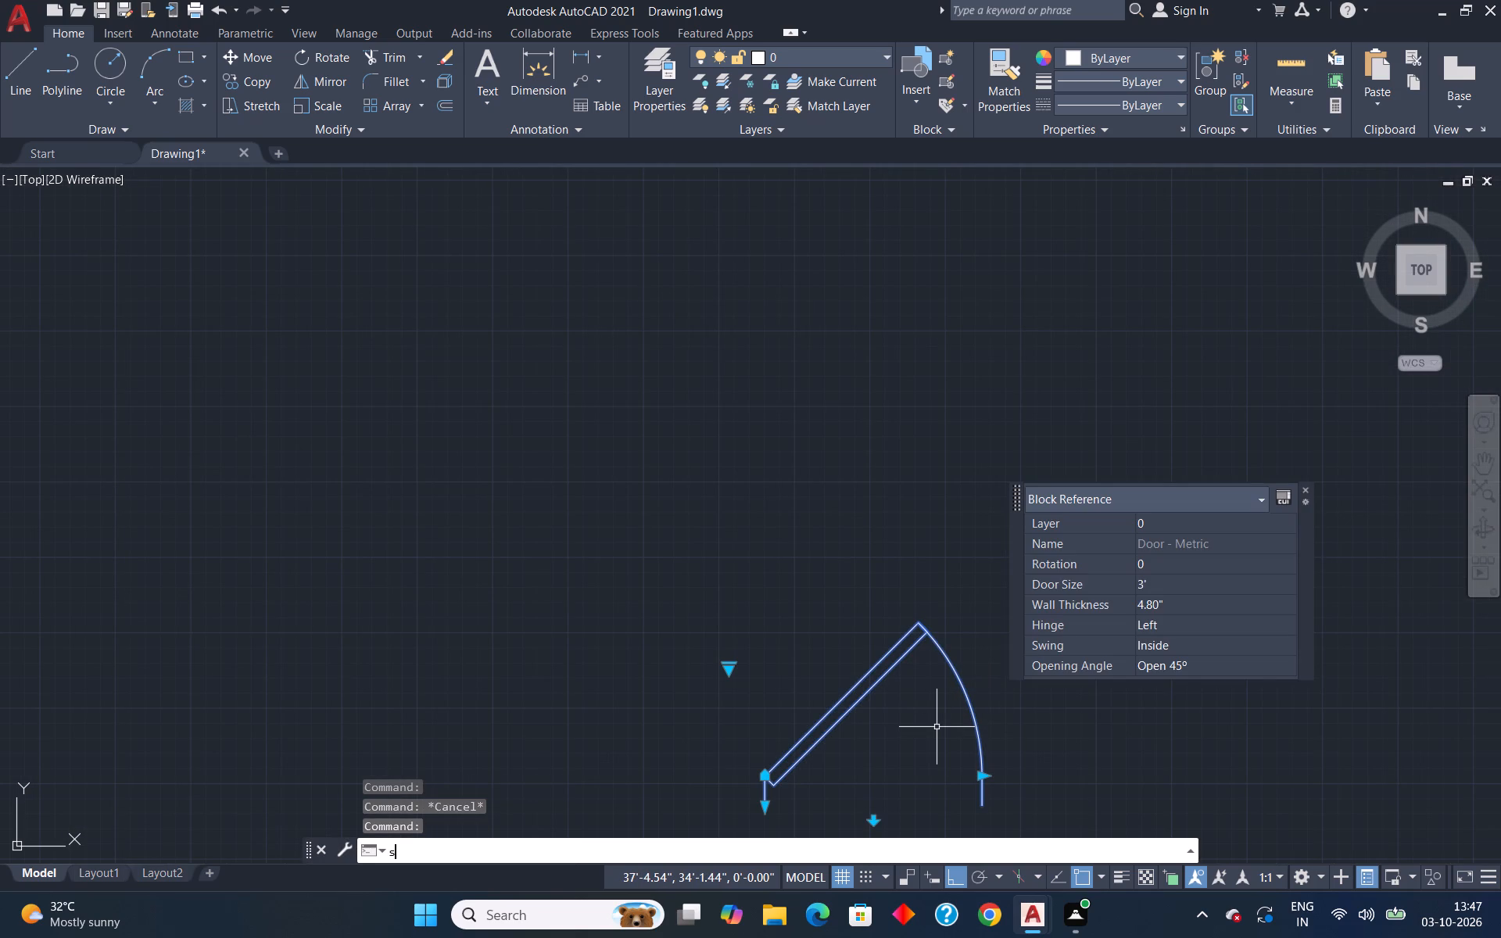
key(Return)
scroll(954, 723, down, 3)
scroll(936, 750, up, 3)
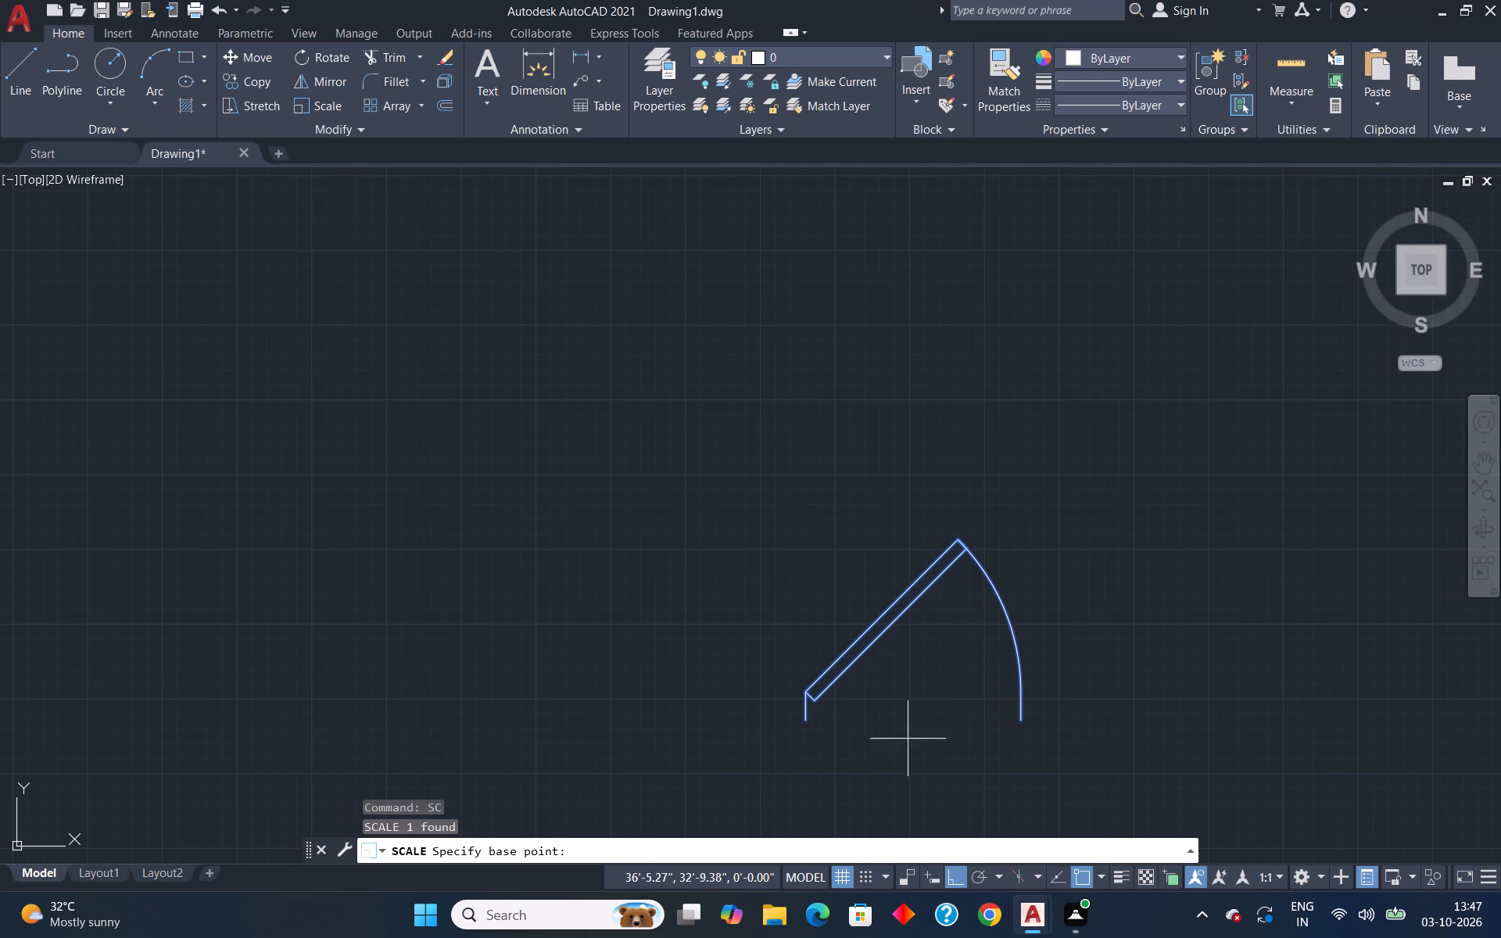
scroll(803, 727, up, 3)
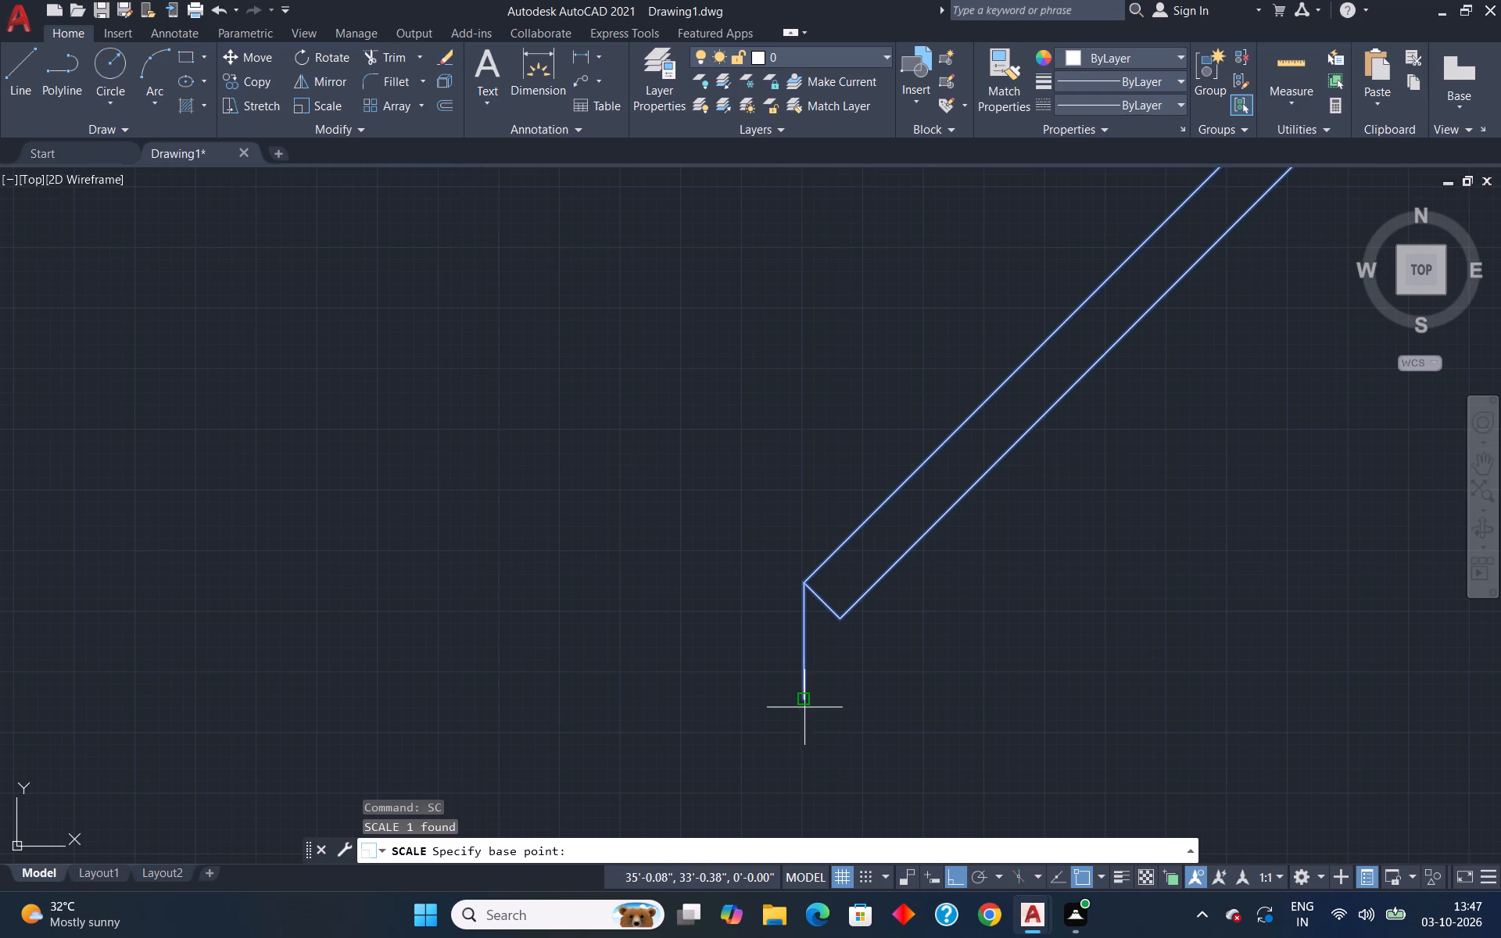
click(804, 703)
scroll(856, 706, down, 4)
key(r)
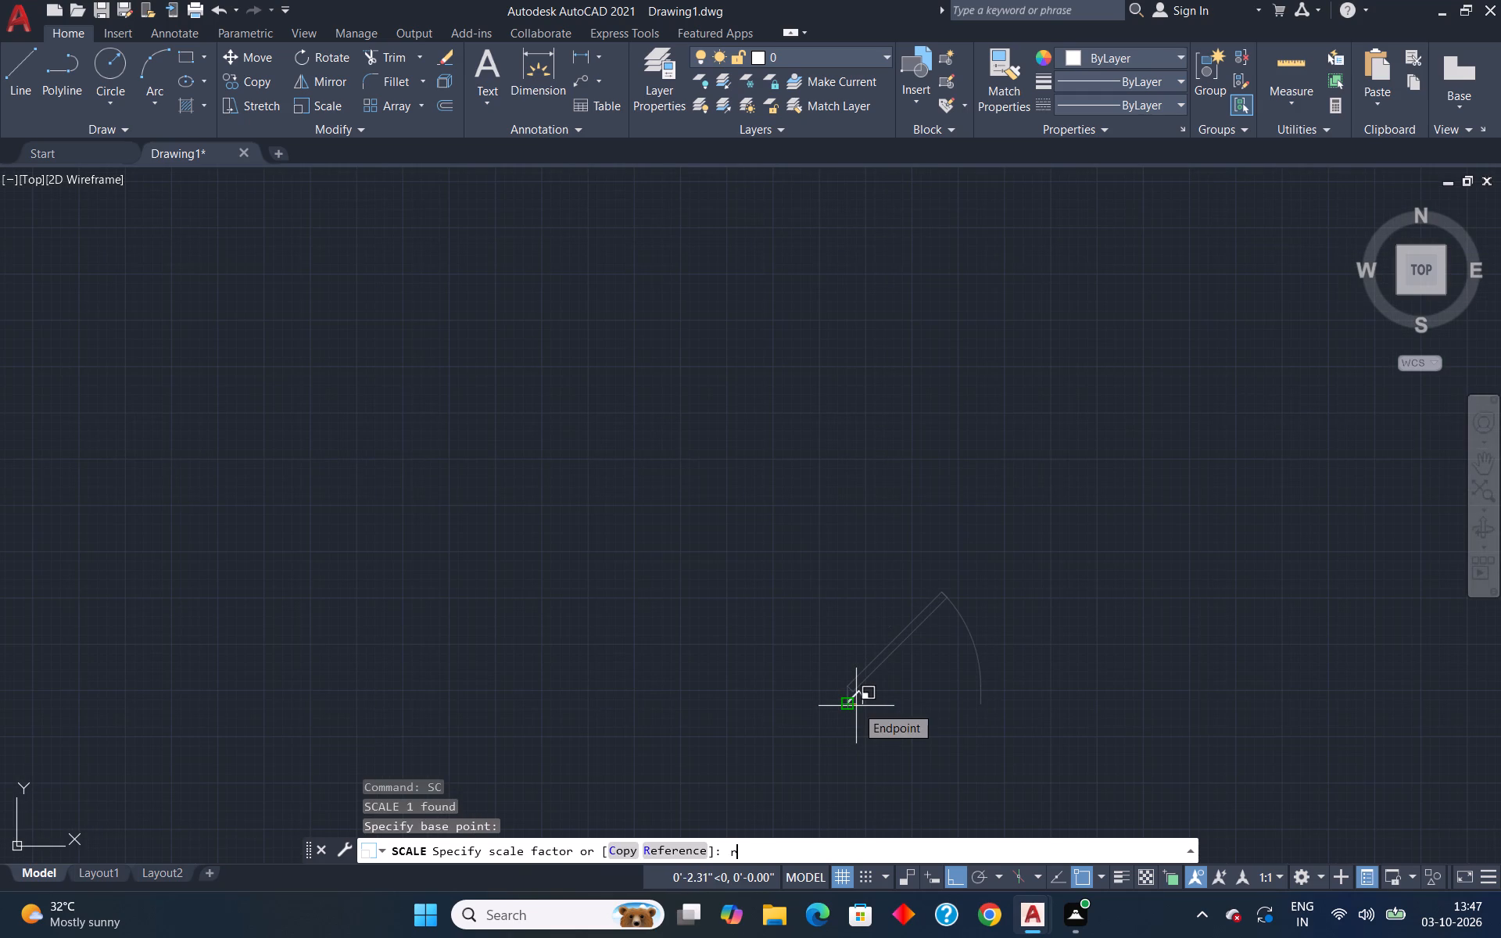
key(Return)
click(847, 708)
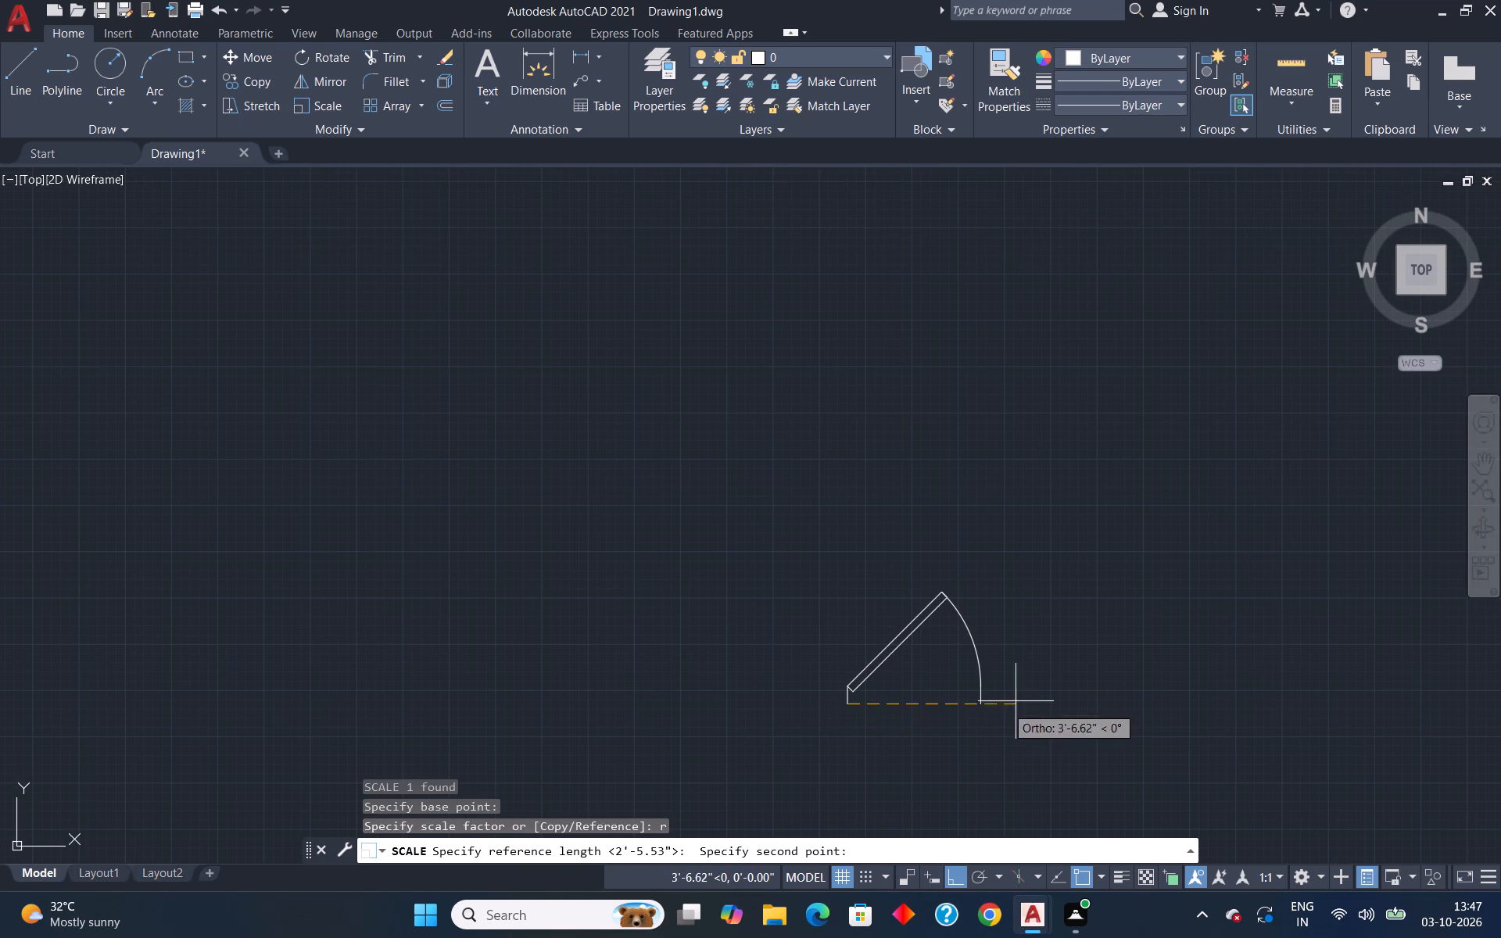
click(986, 703)
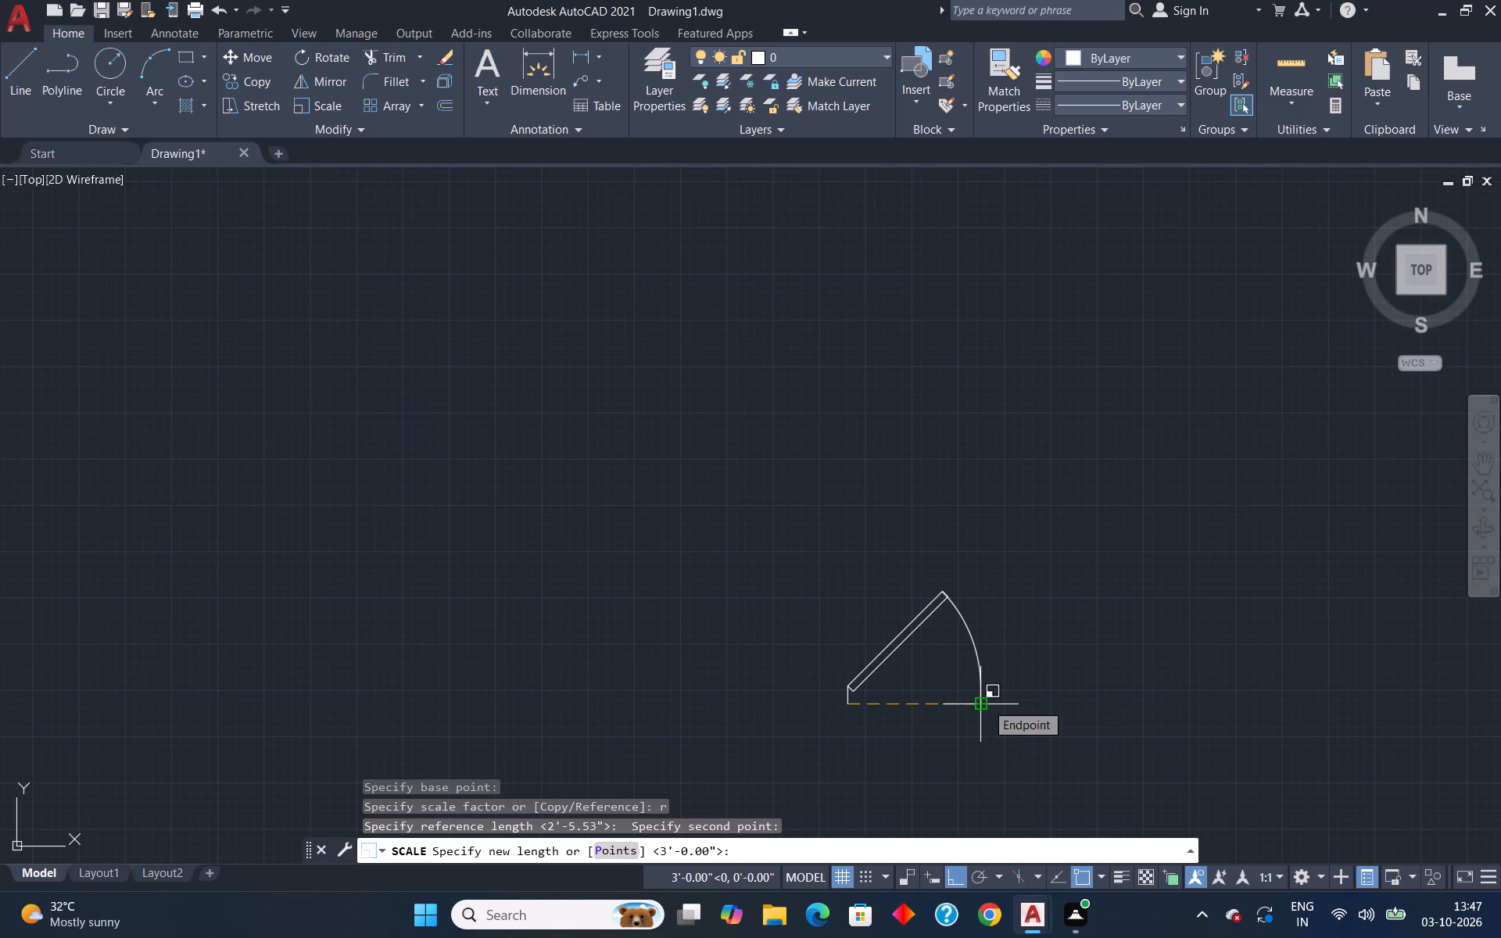
key(3)
key(apostrophe)
key(Return)
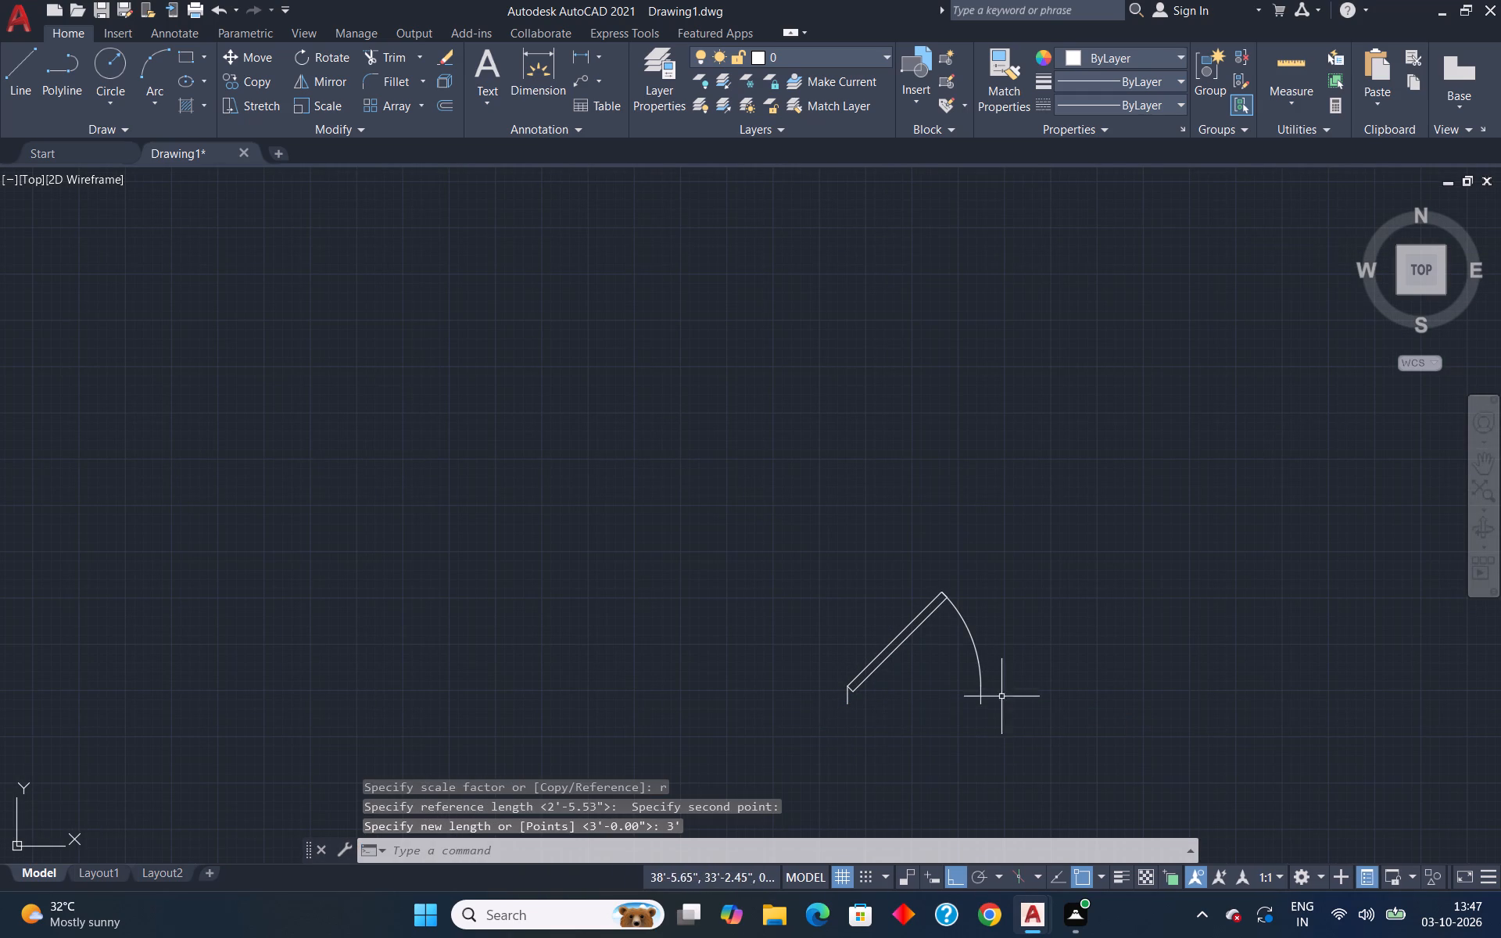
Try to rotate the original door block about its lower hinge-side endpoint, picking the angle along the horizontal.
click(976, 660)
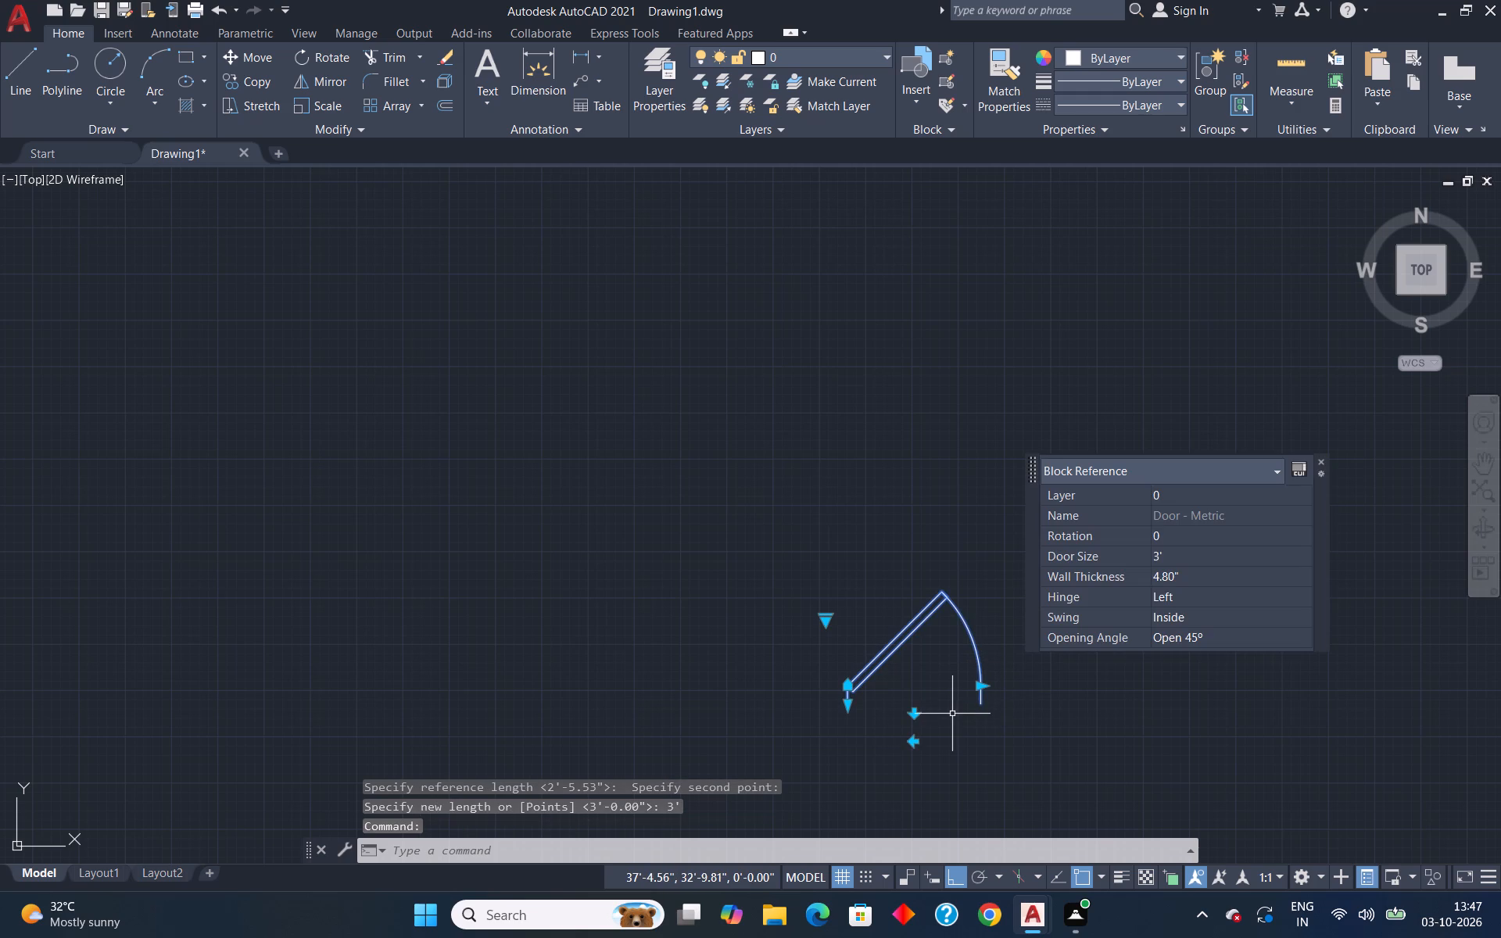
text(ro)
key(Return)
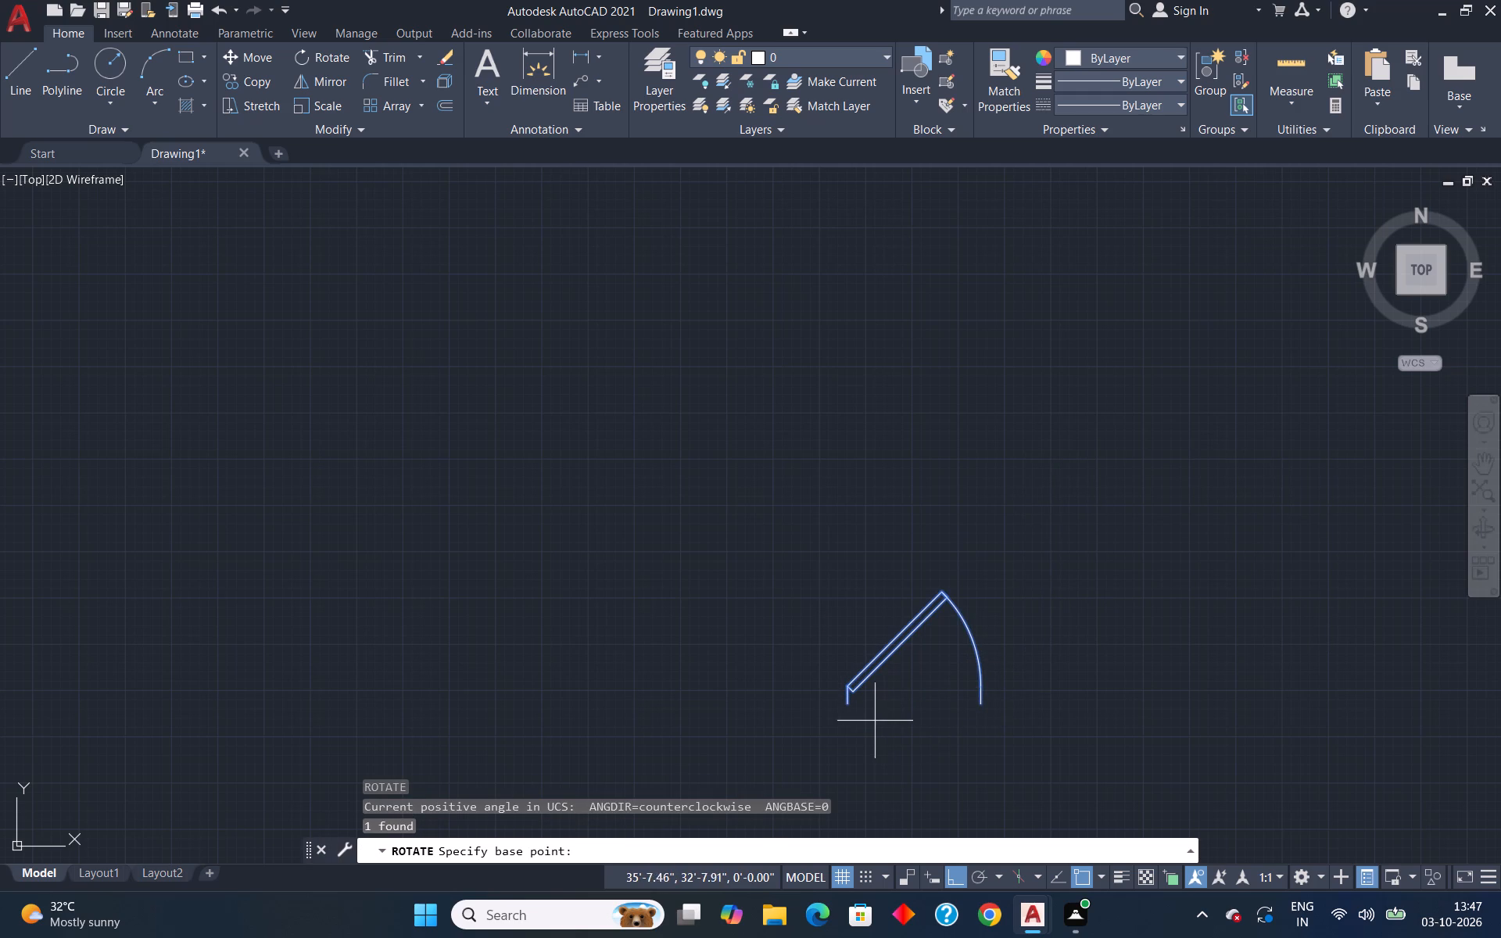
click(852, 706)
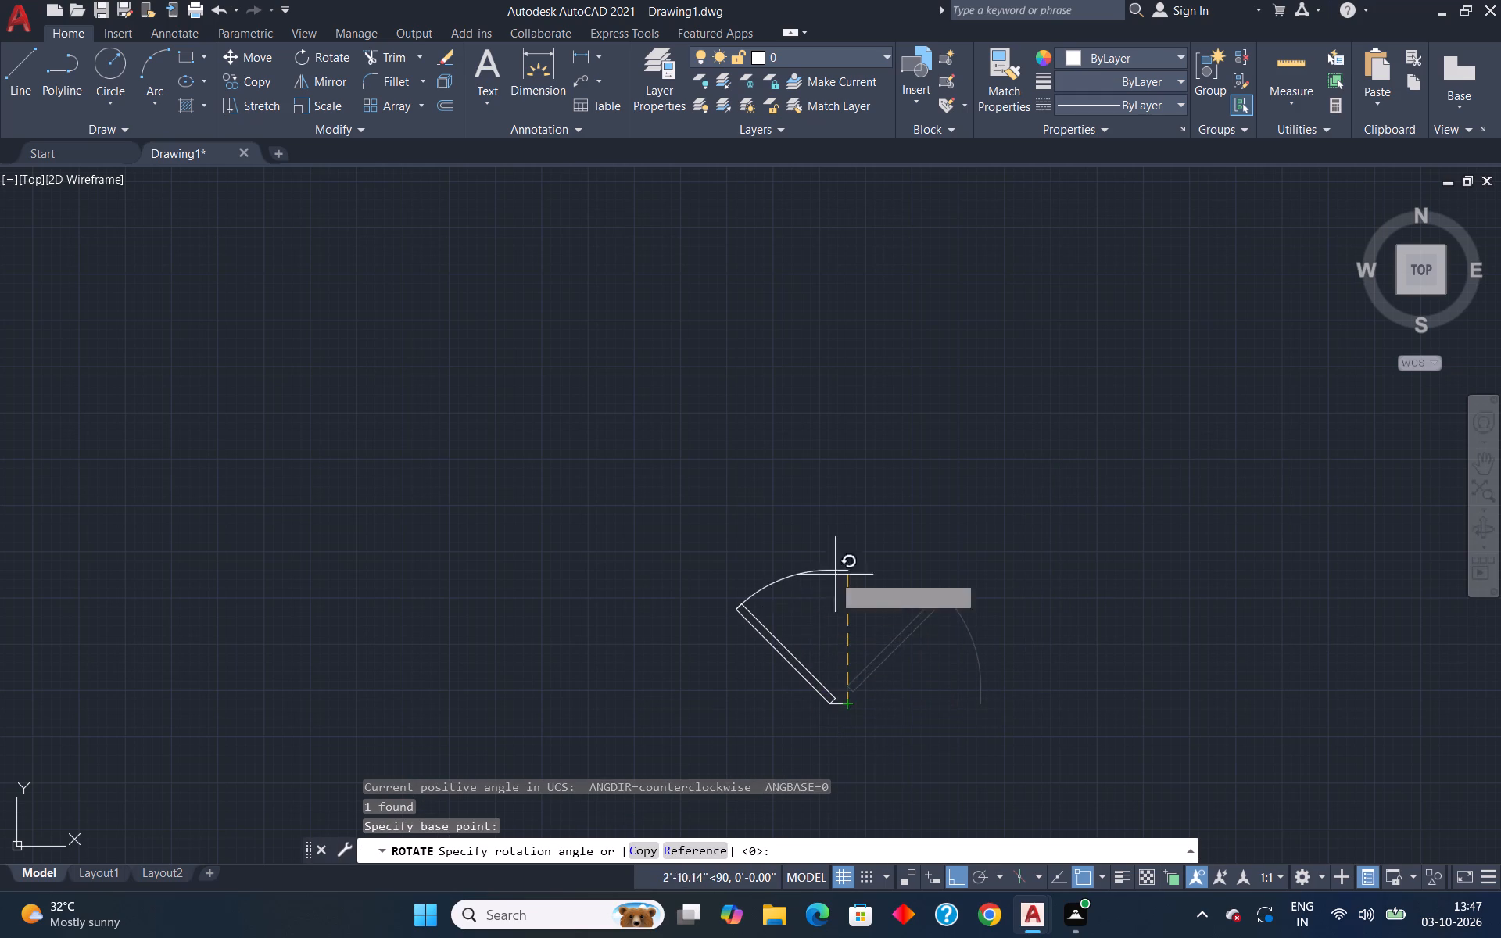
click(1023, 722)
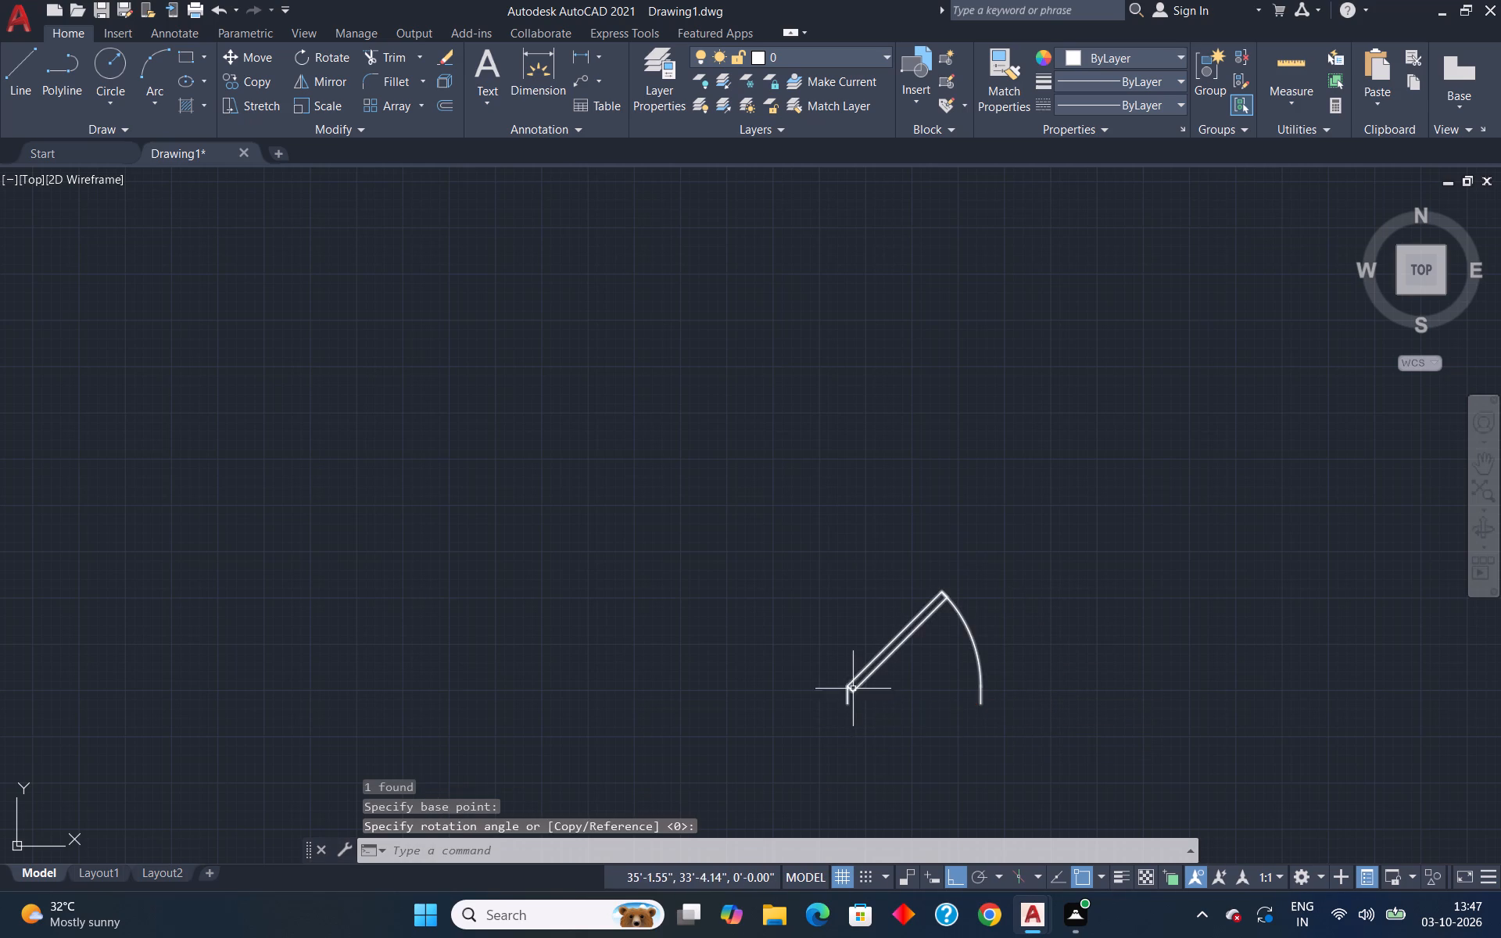
Copy the original door from its lower hinge-side endpoint to the opening in the left wall of the room beside the stairs.
click(851, 685)
text(co)
key(Return)
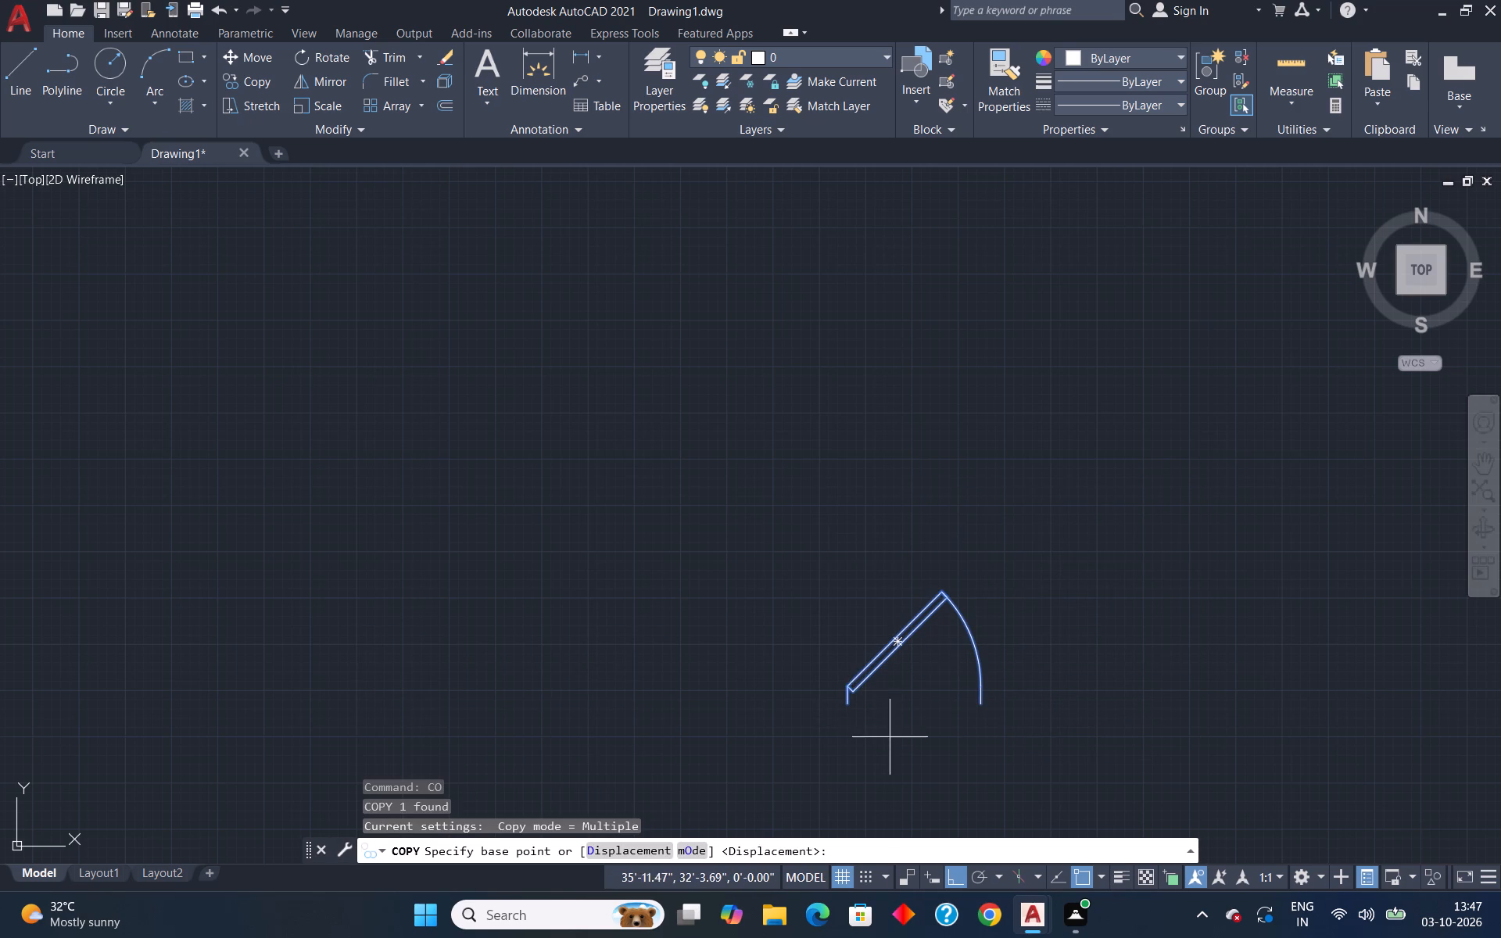
click(848, 700)
scroll(1041, 629, down, 6)
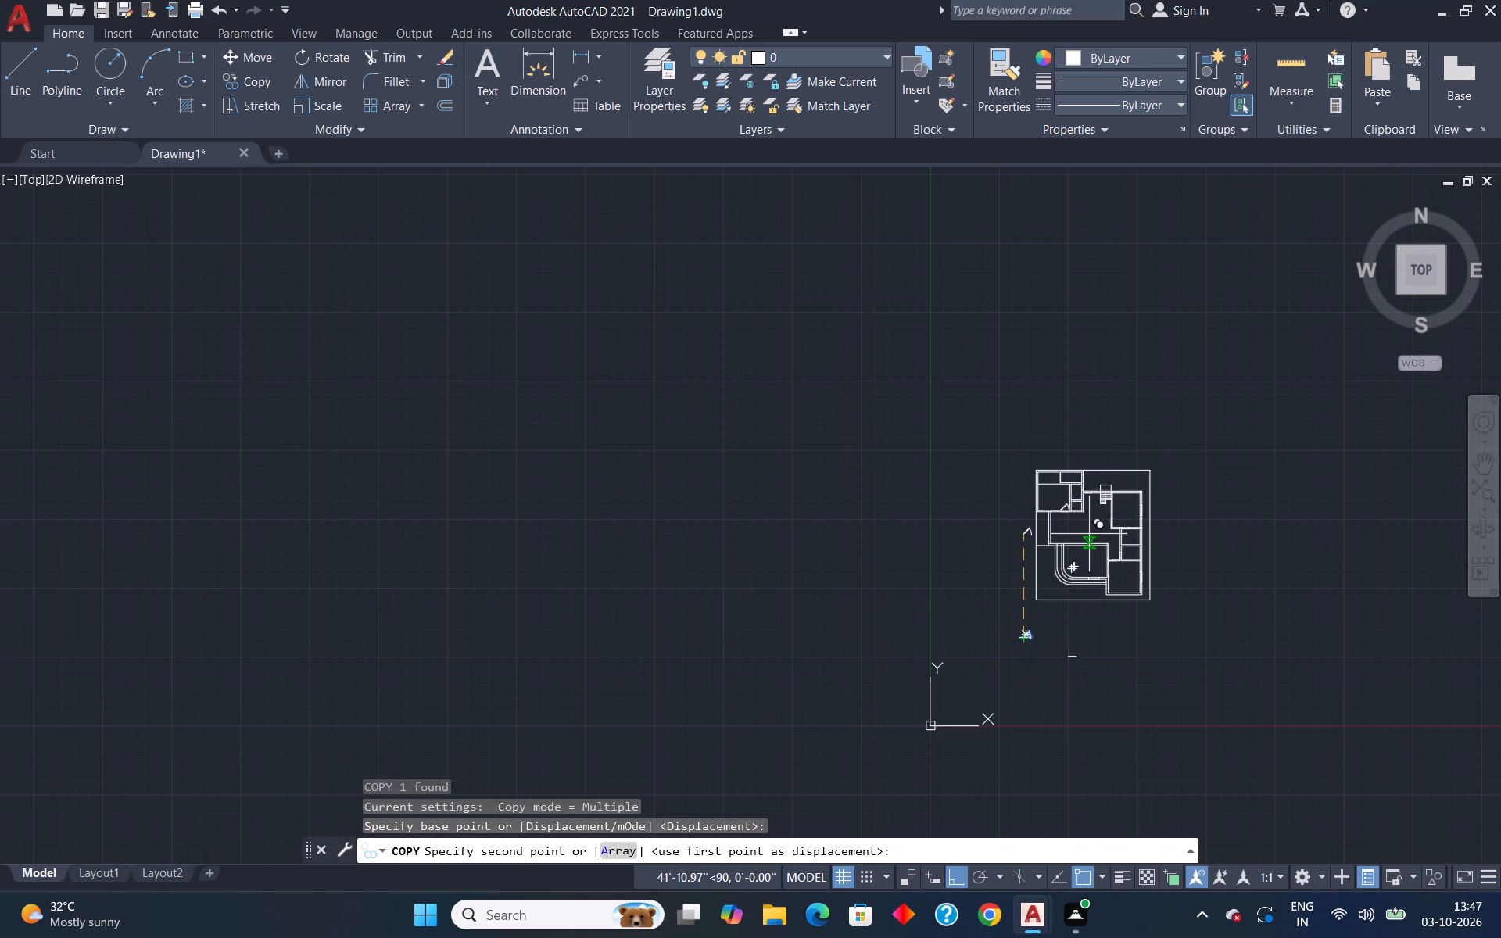
scroll(1108, 497, up, 5)
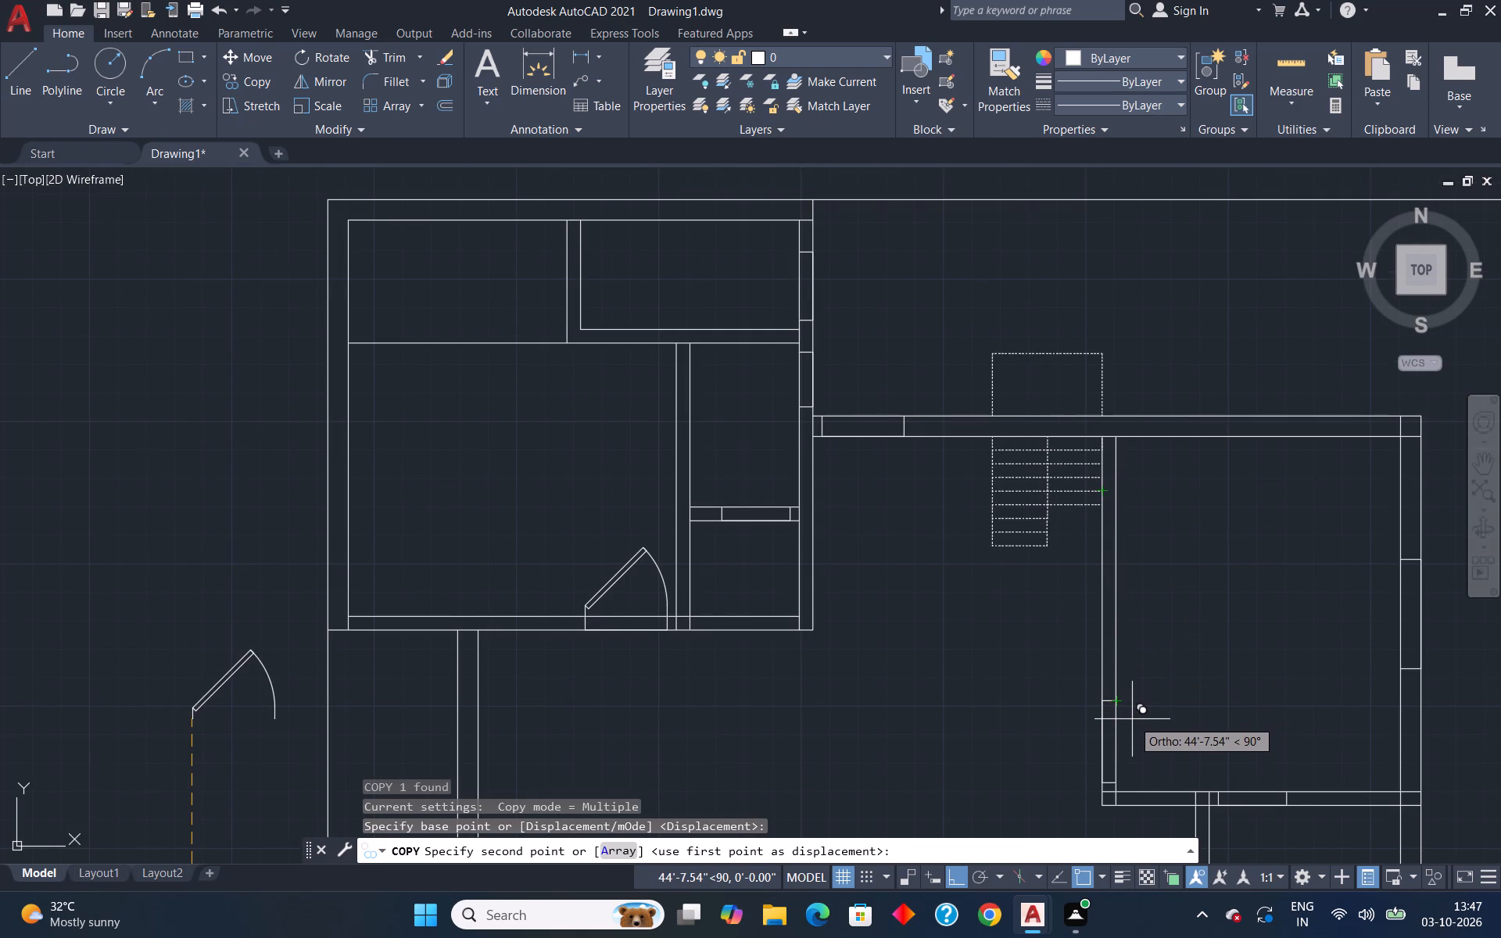
scroll(1112, 696, down, 1)
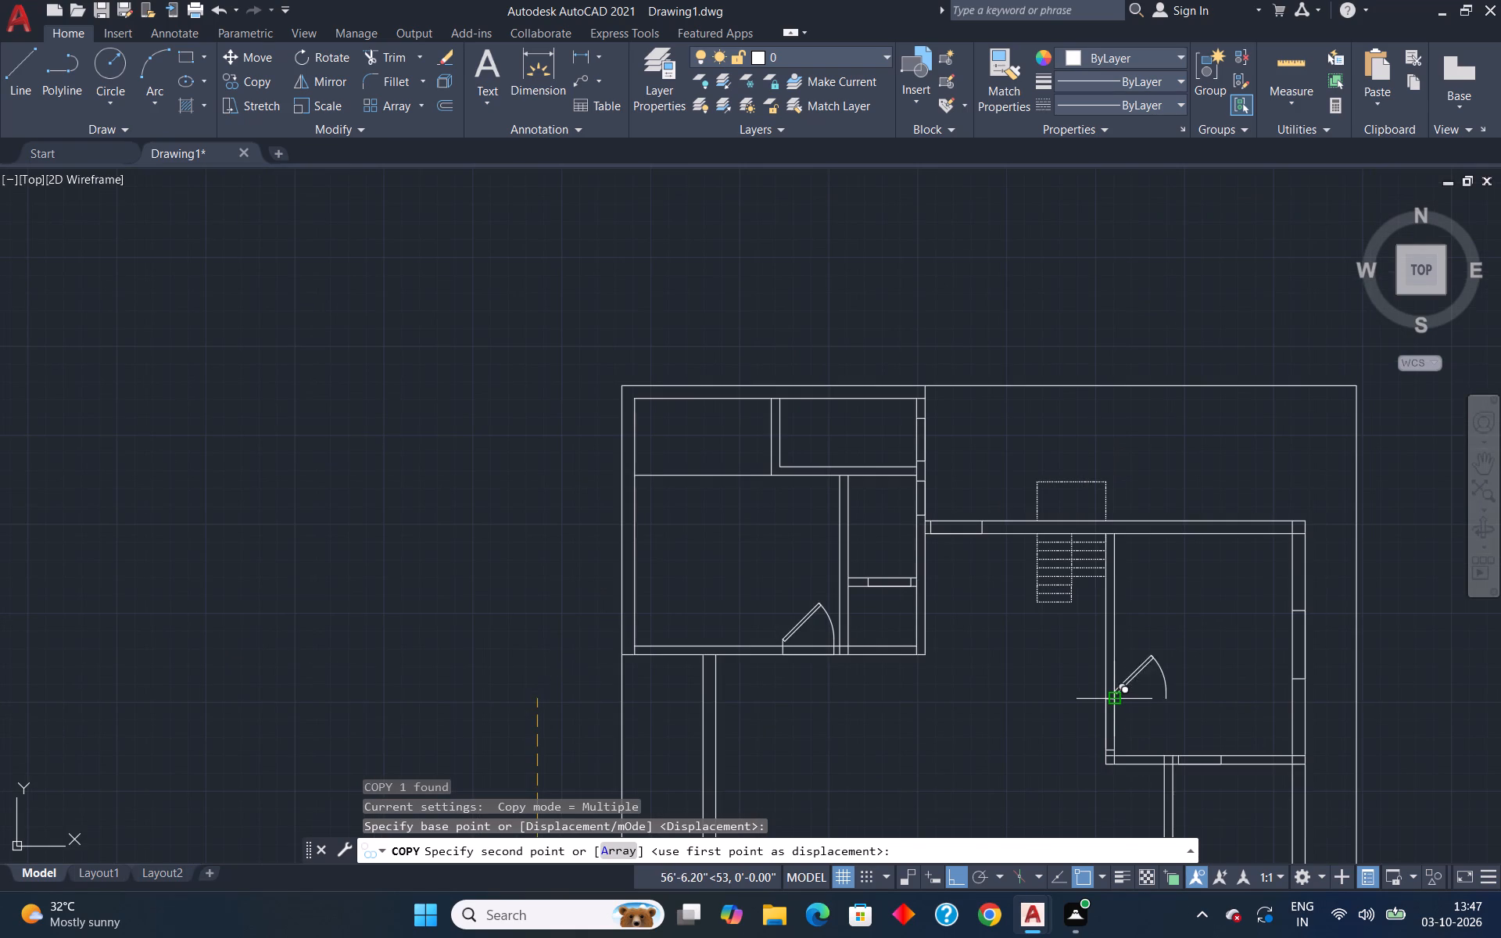
click(1112, 696)
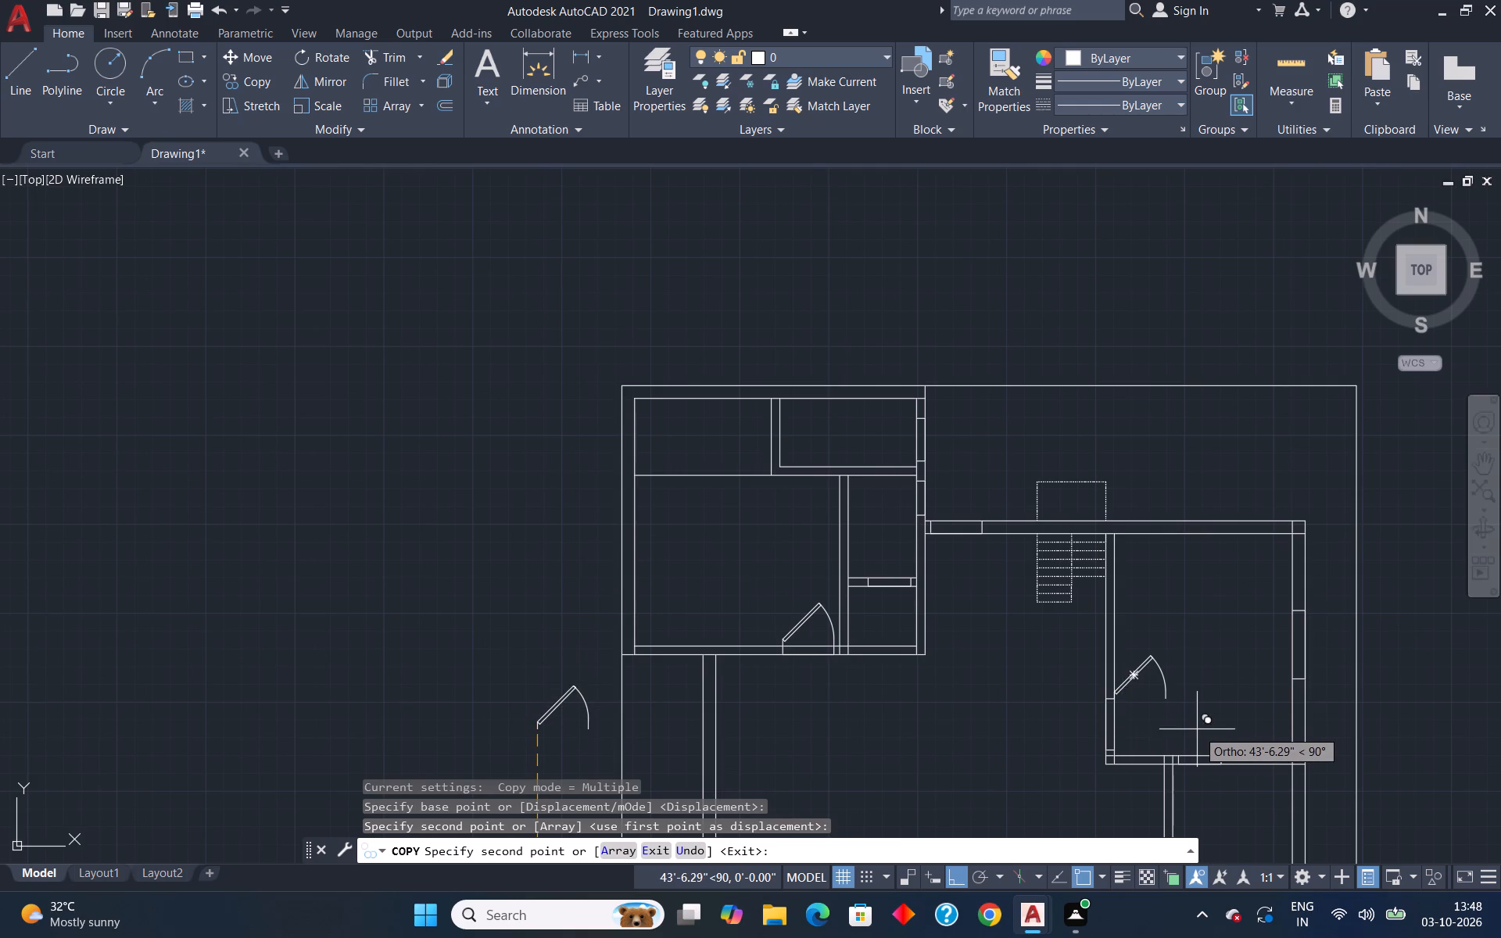
key(Escape)
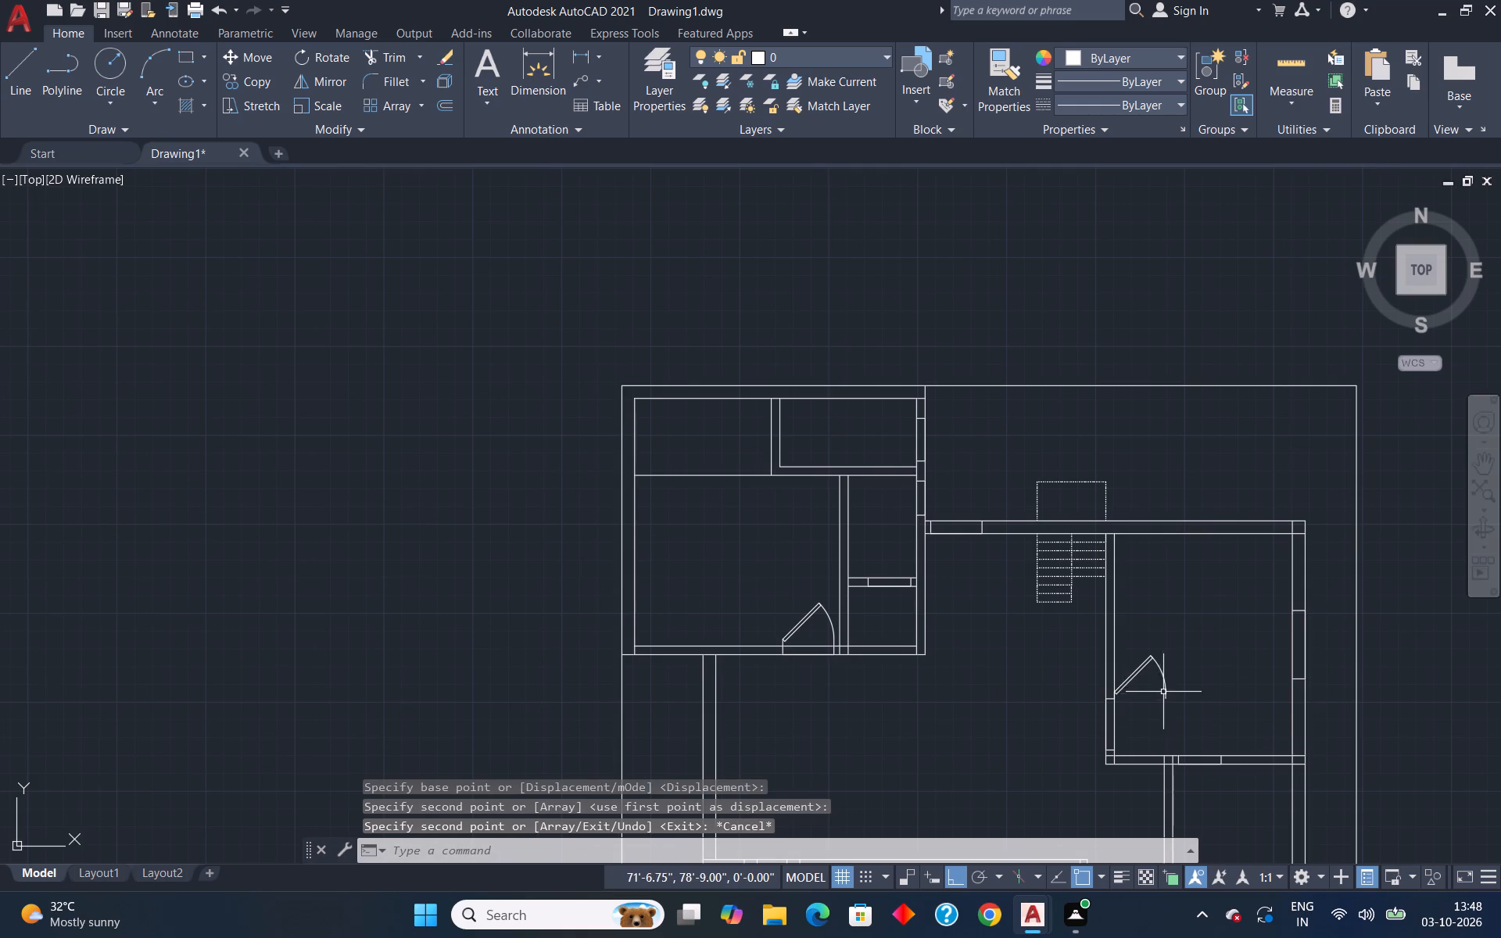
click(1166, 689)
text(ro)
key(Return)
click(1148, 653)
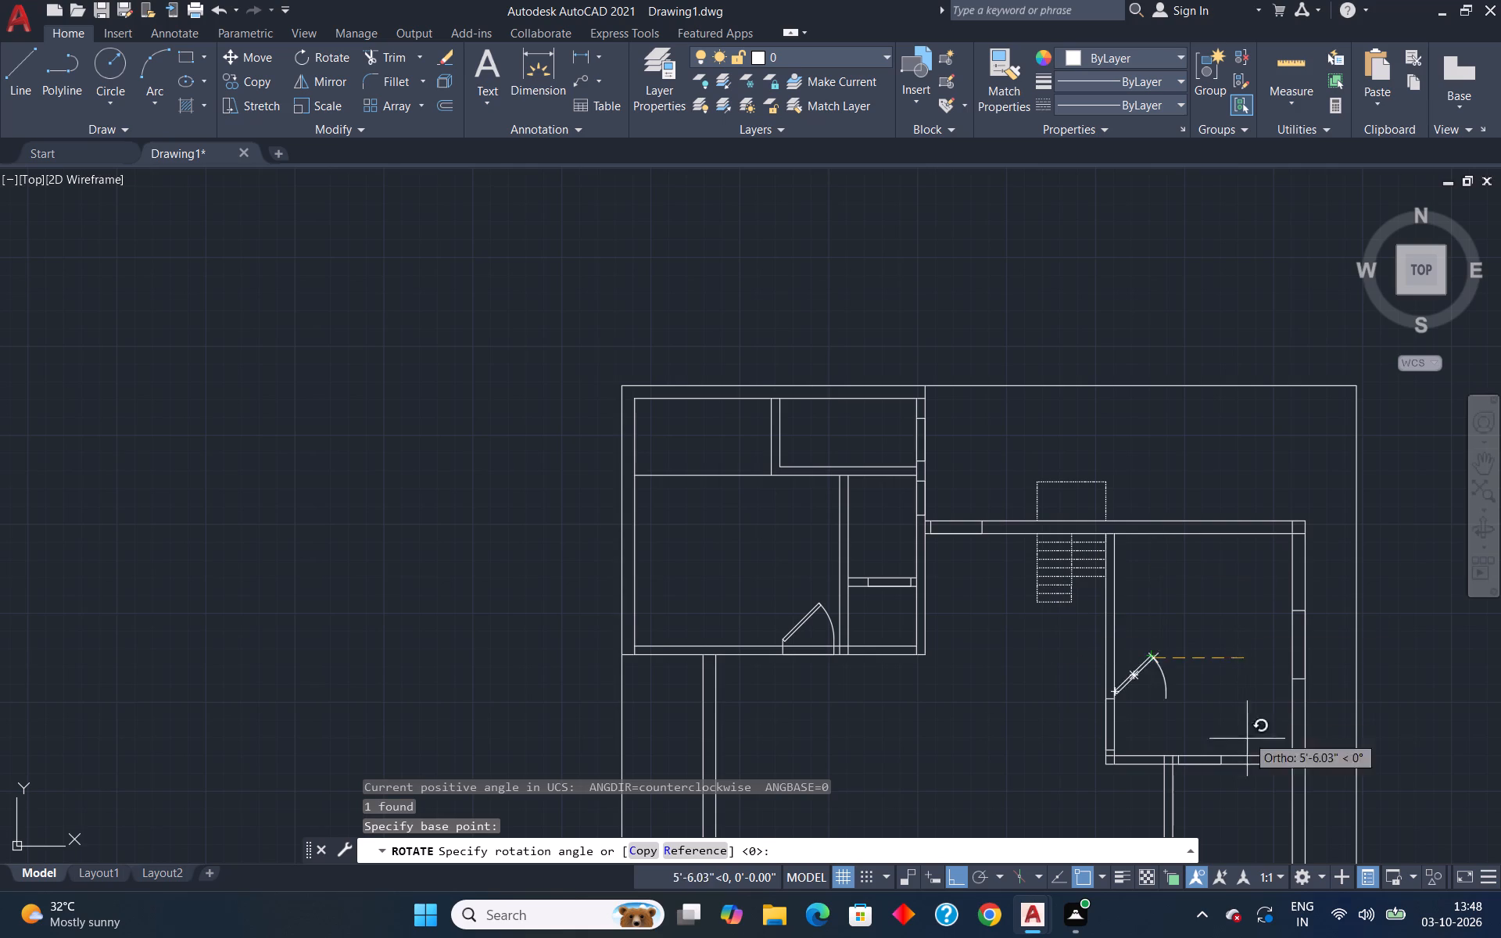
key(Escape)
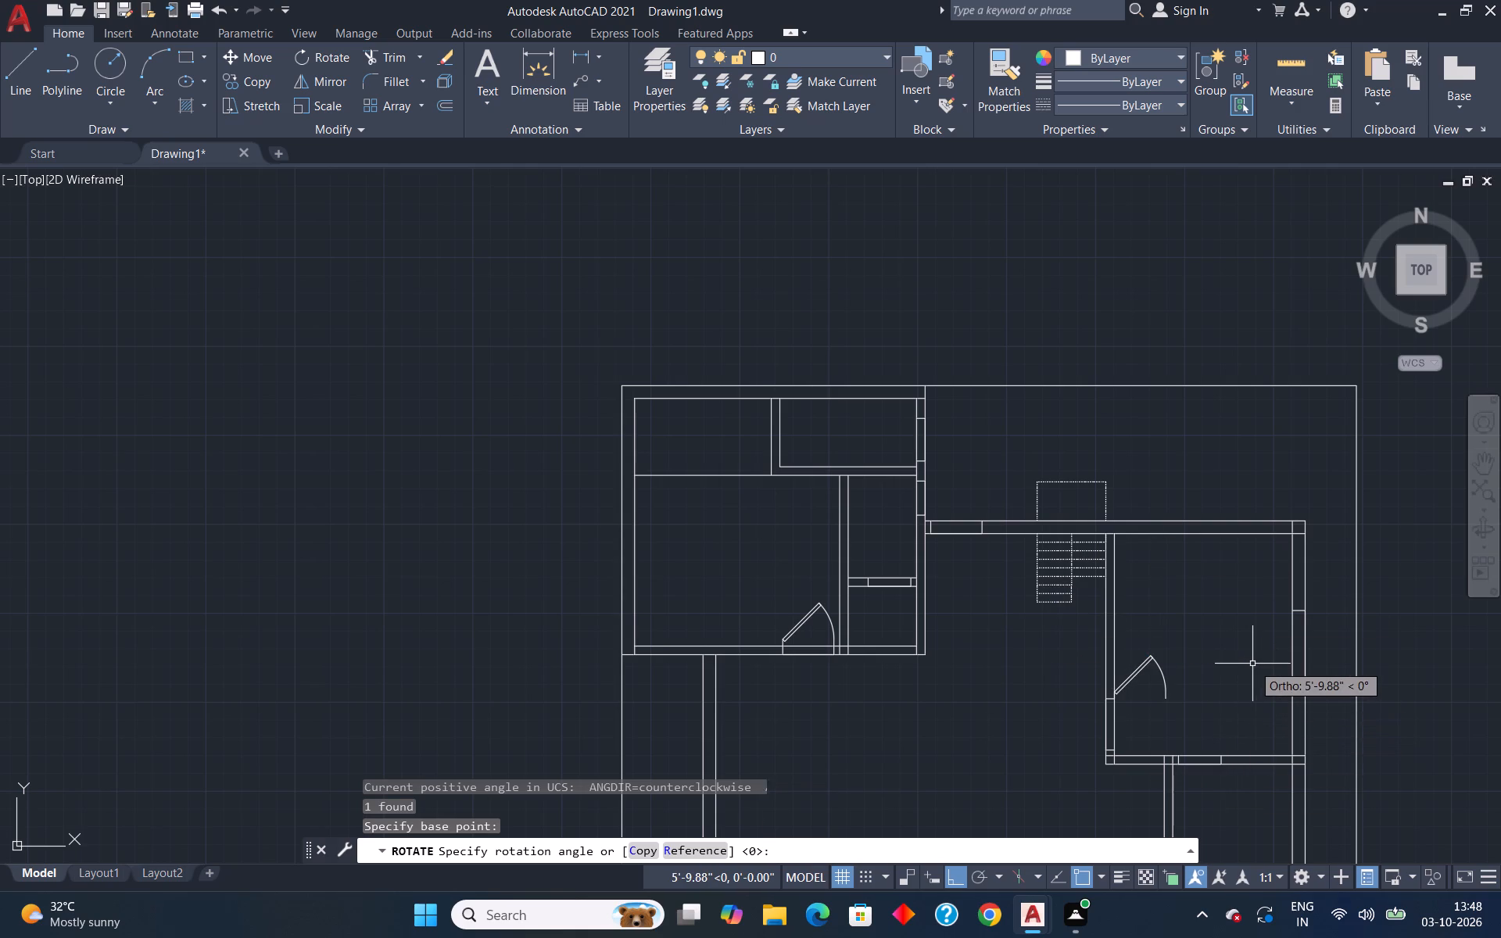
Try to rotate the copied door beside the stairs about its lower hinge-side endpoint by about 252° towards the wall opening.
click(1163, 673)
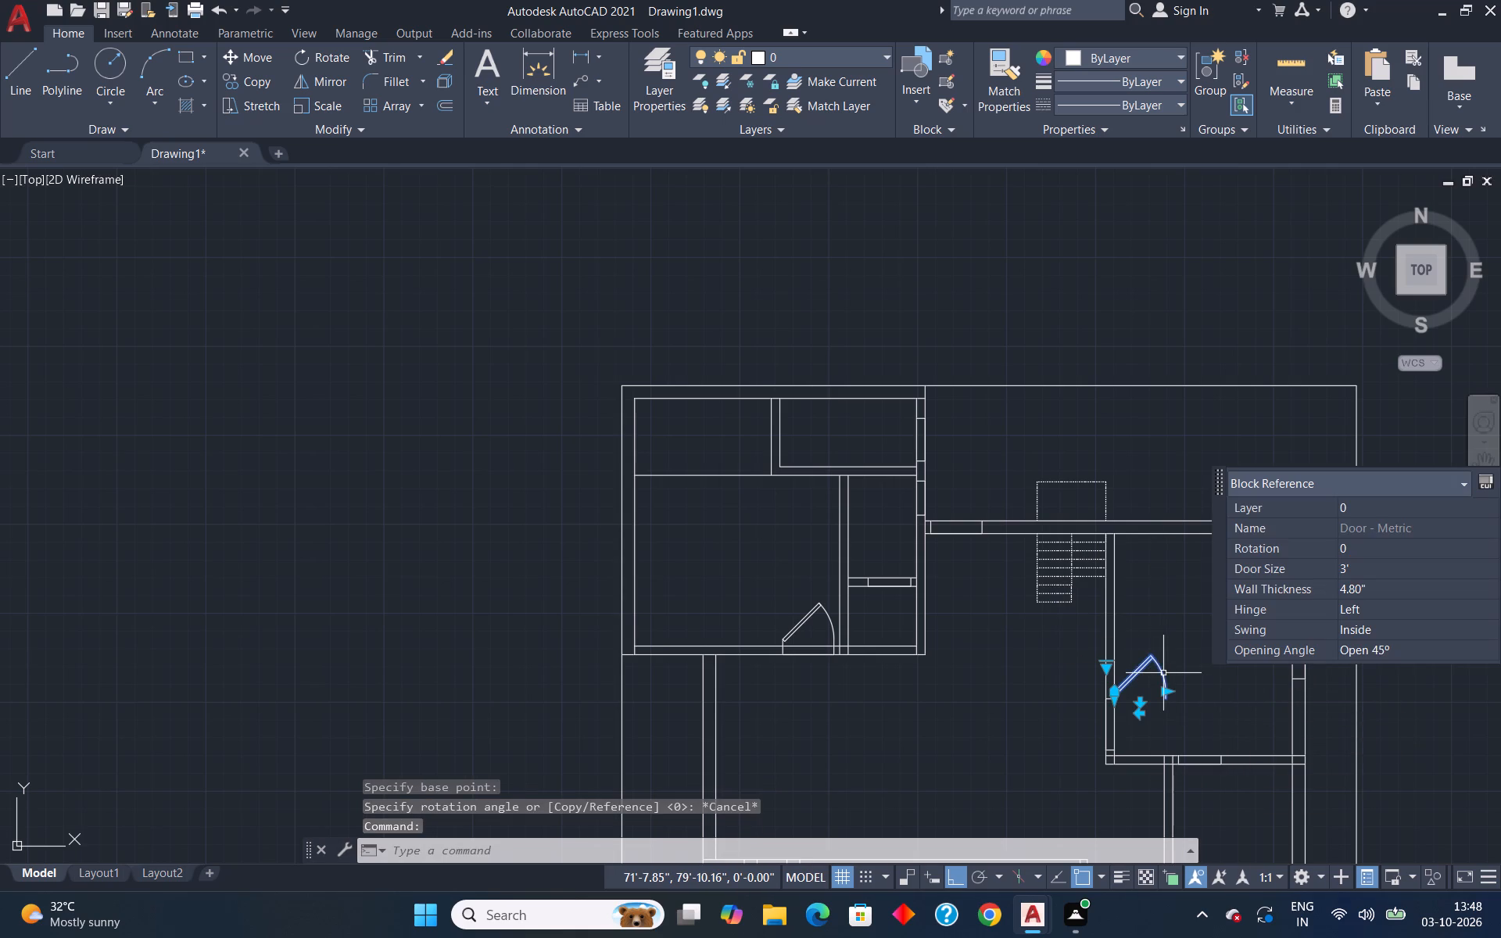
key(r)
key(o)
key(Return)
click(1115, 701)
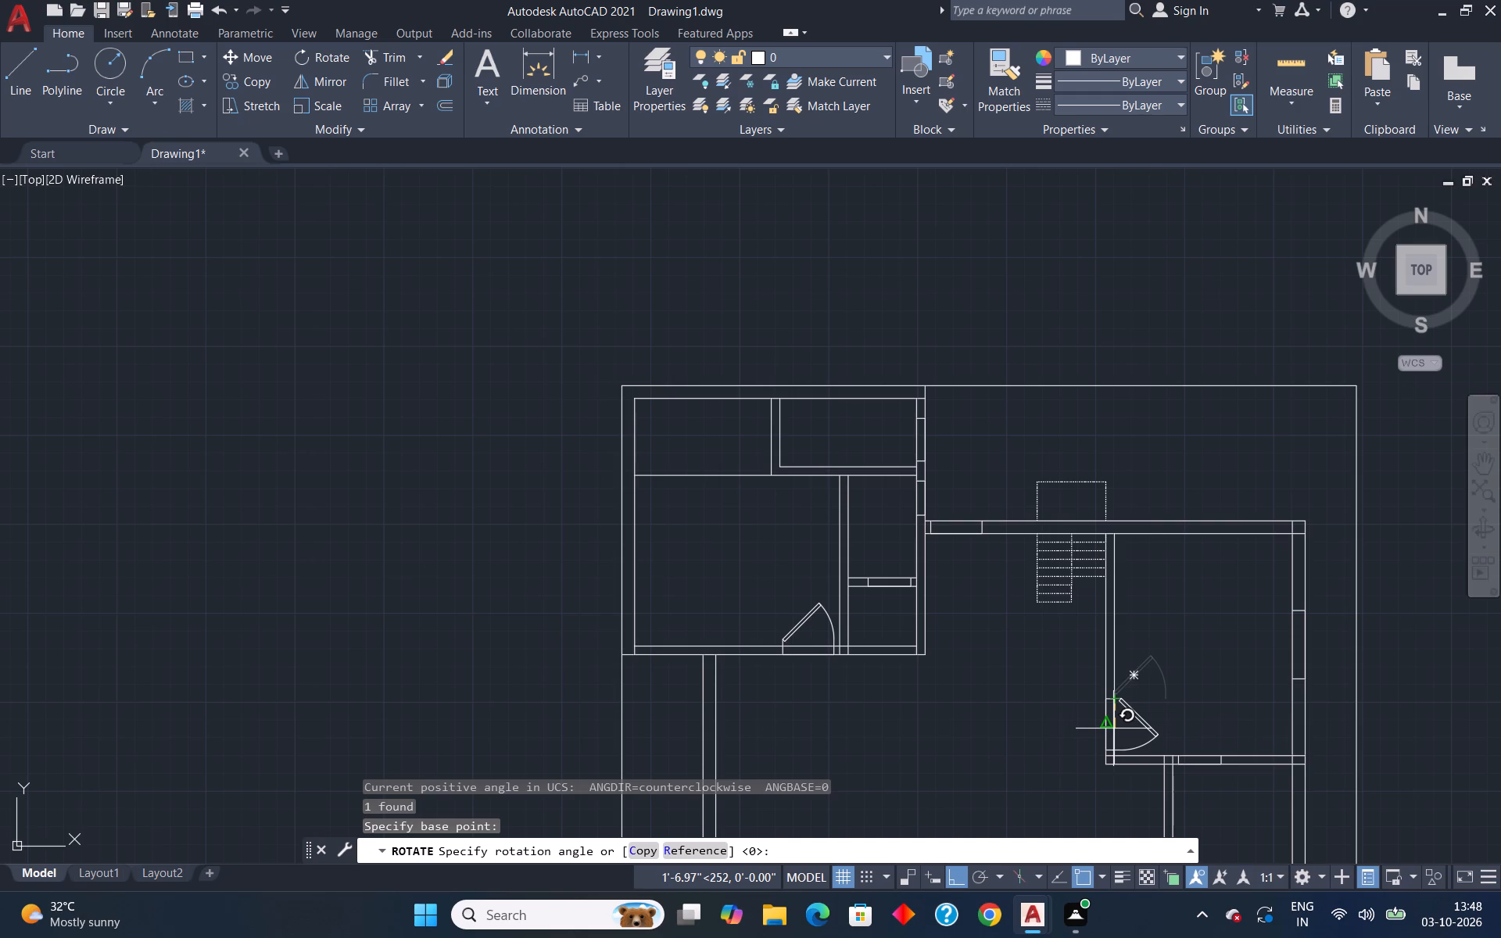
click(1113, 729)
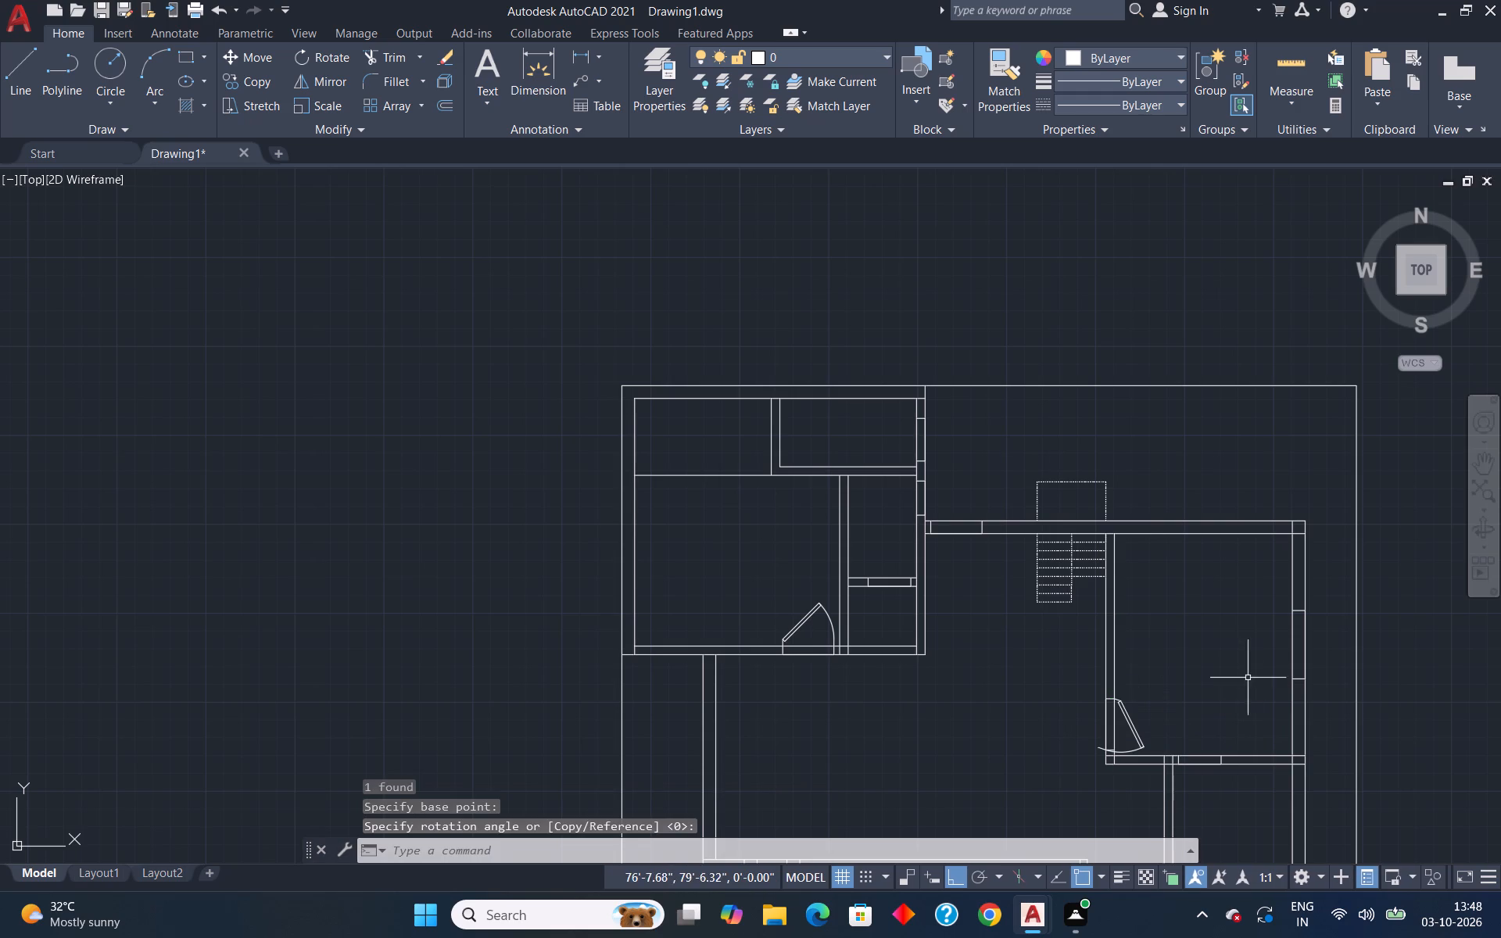
Delete the rotated door copy from the opening in the left wall of the room beside the stairs.
scroll(1202, 682, down, 5)
scroll(1174, 714, up, 5)
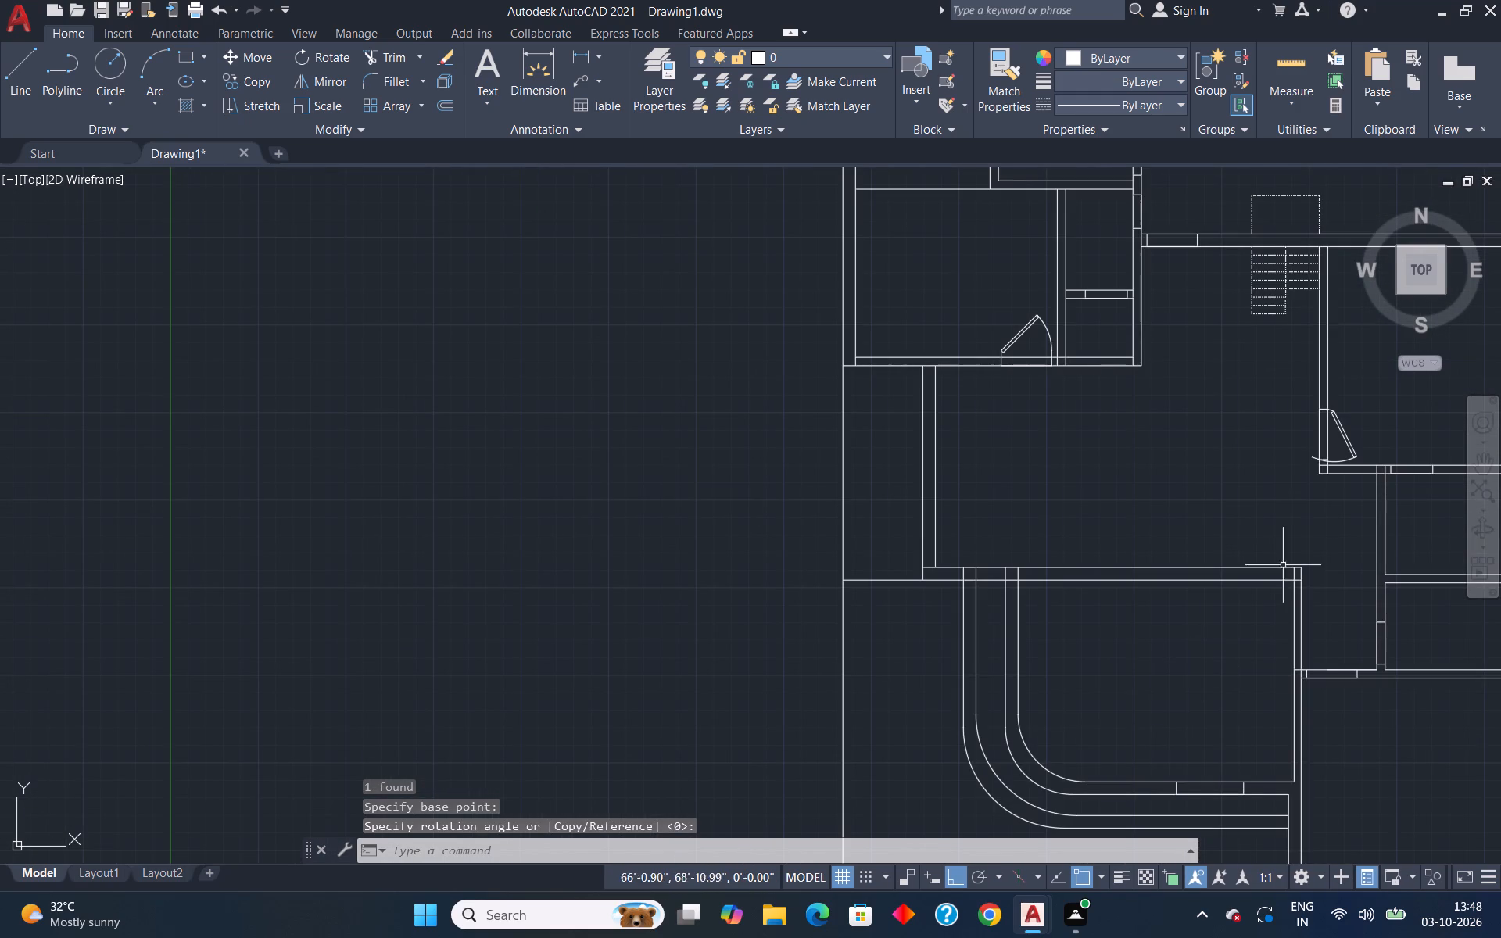
click(1347, 442)
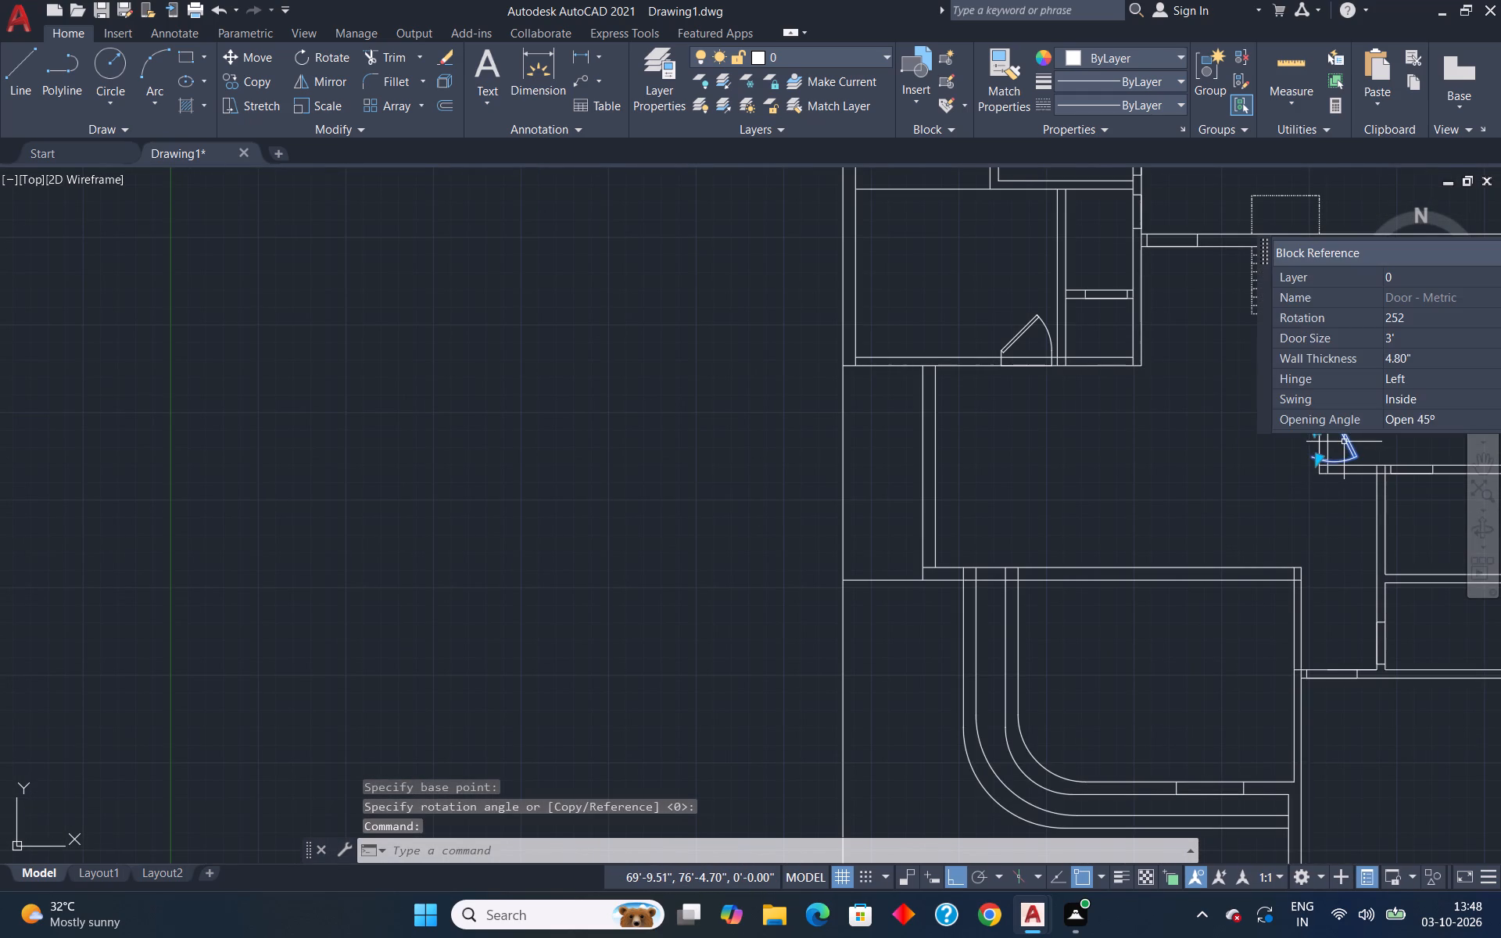
scroll(1344, 442, up, 3)
scroll(1125, 408, down, 1)
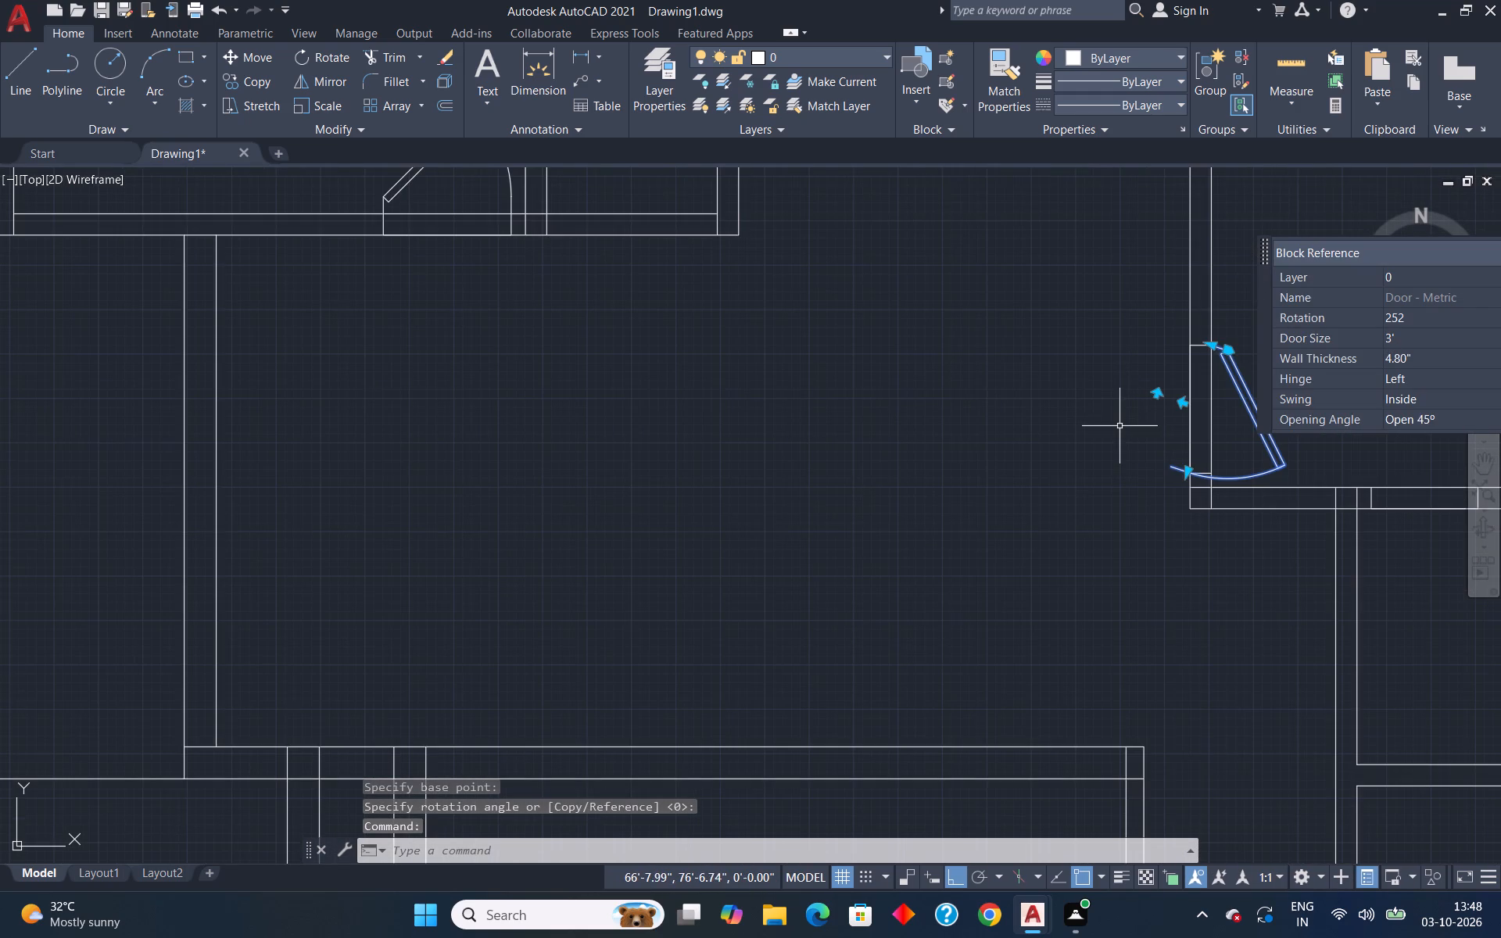
key(Delete)
Set the opening angle of the original door block below the plan to Open 90º.
scroll(1145, 450, down, 5)
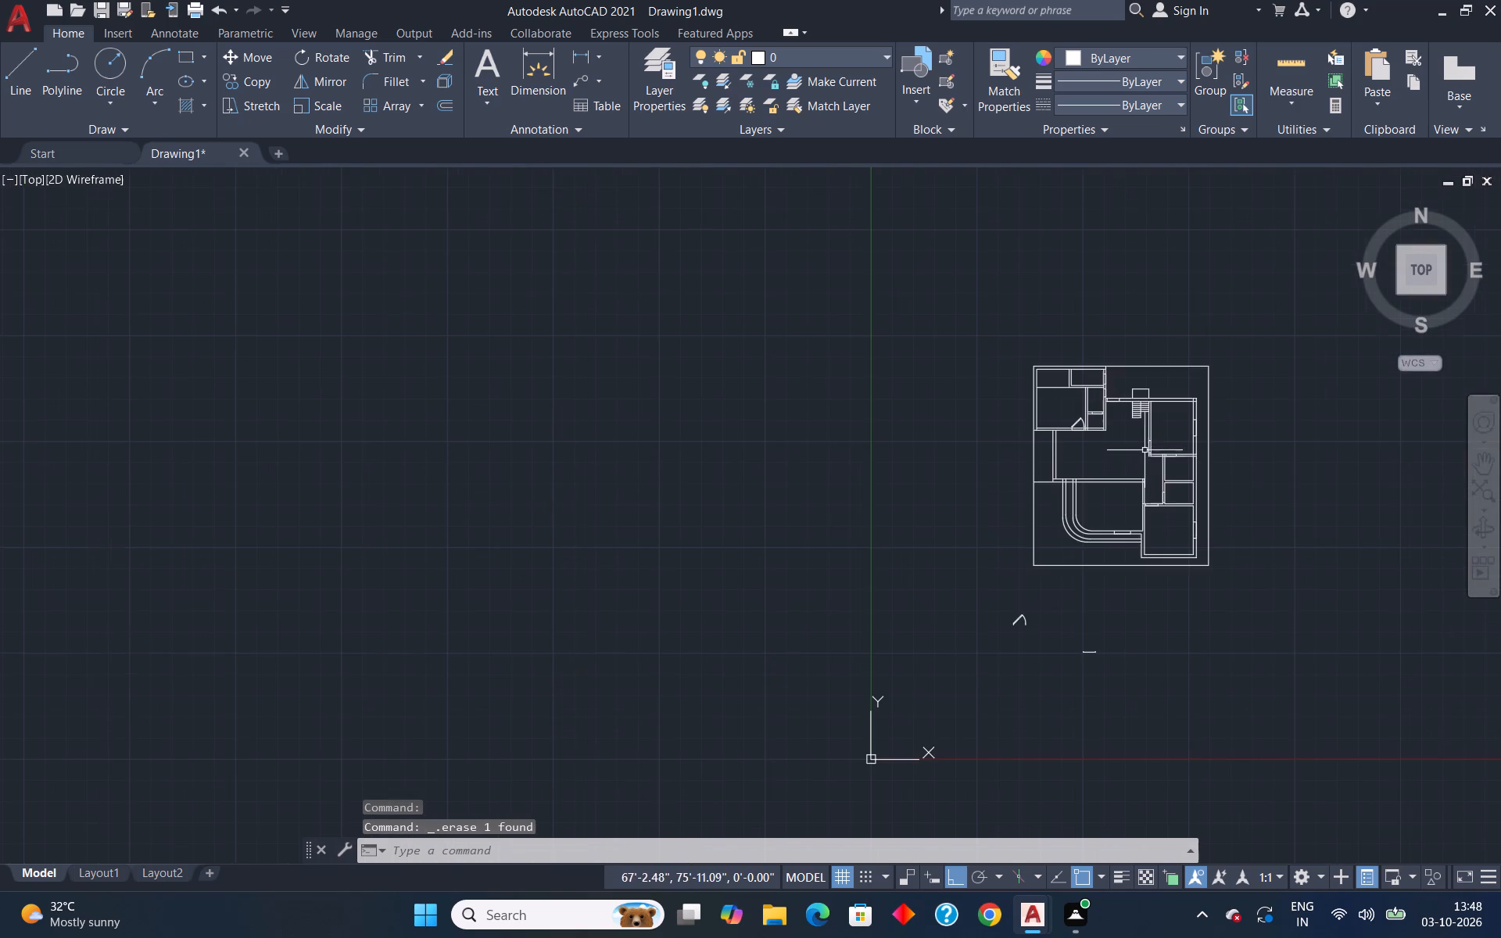
scroll(1046, 650, up, 4)
click(847, 442)
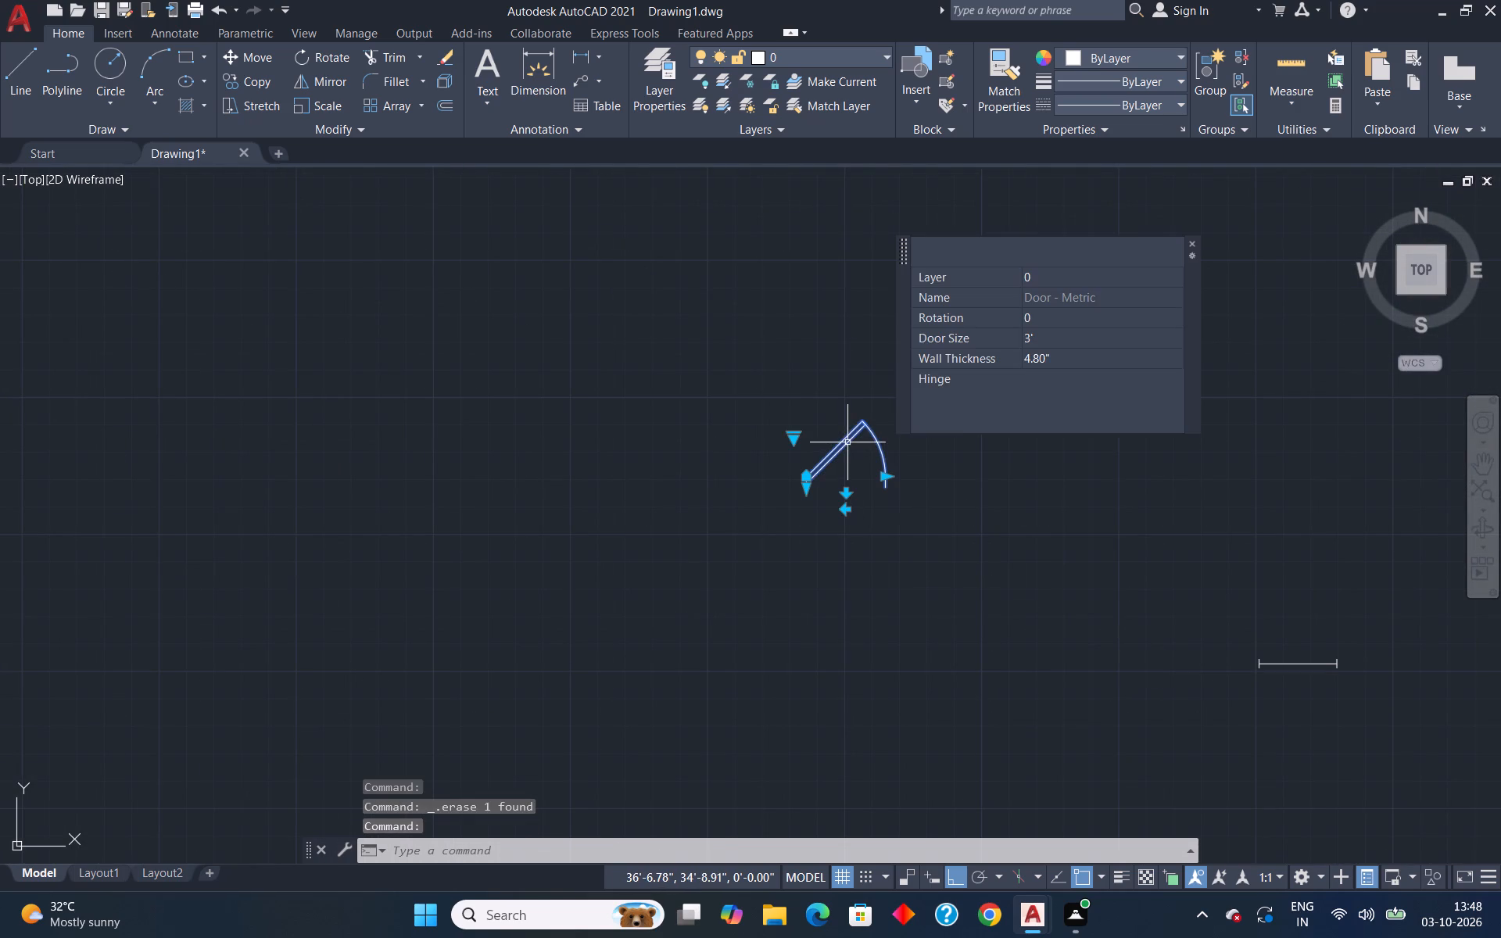
click(797, 437)
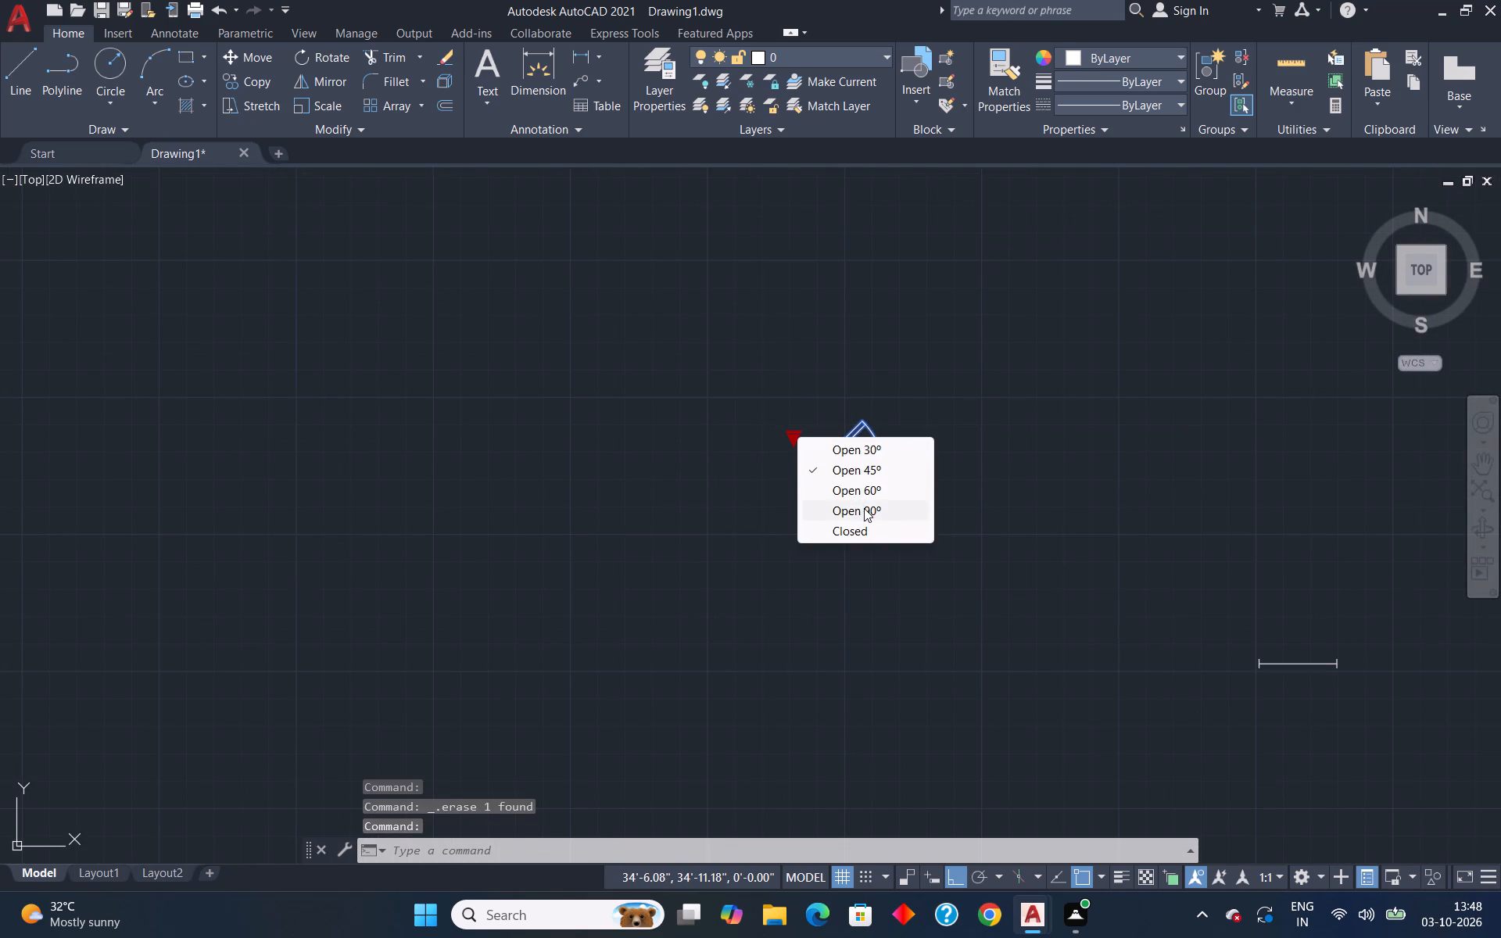
click(864, 508)
key(Escape)
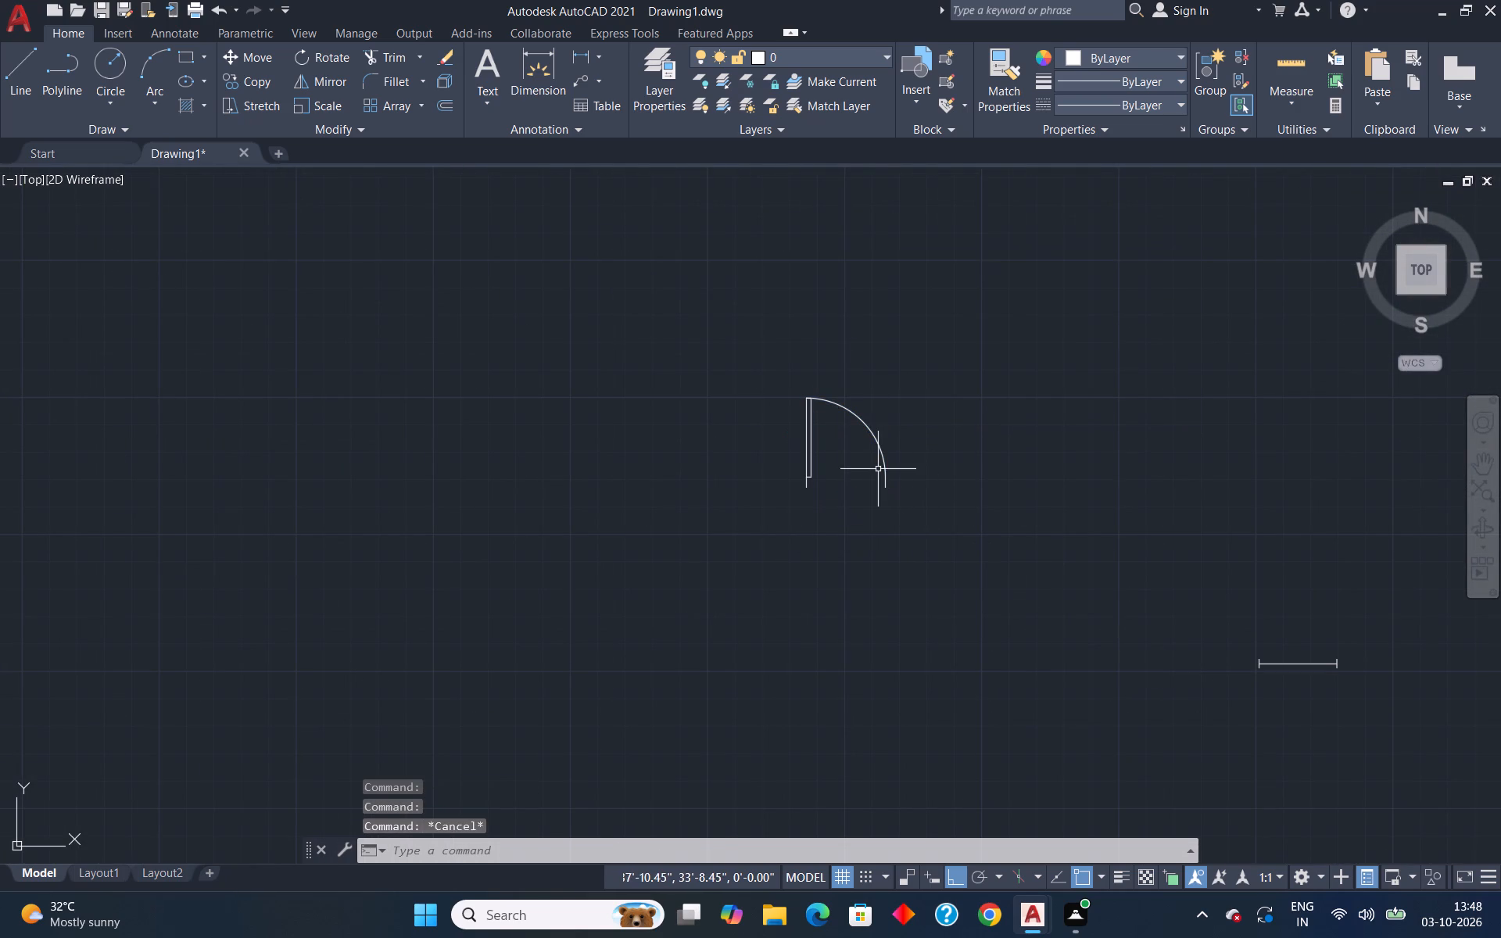
Copy the original door from its lower hinge-side endpoint to the opening in the left wall of the room beside the stairs.
click(886, 466)
key(c)
key(o)
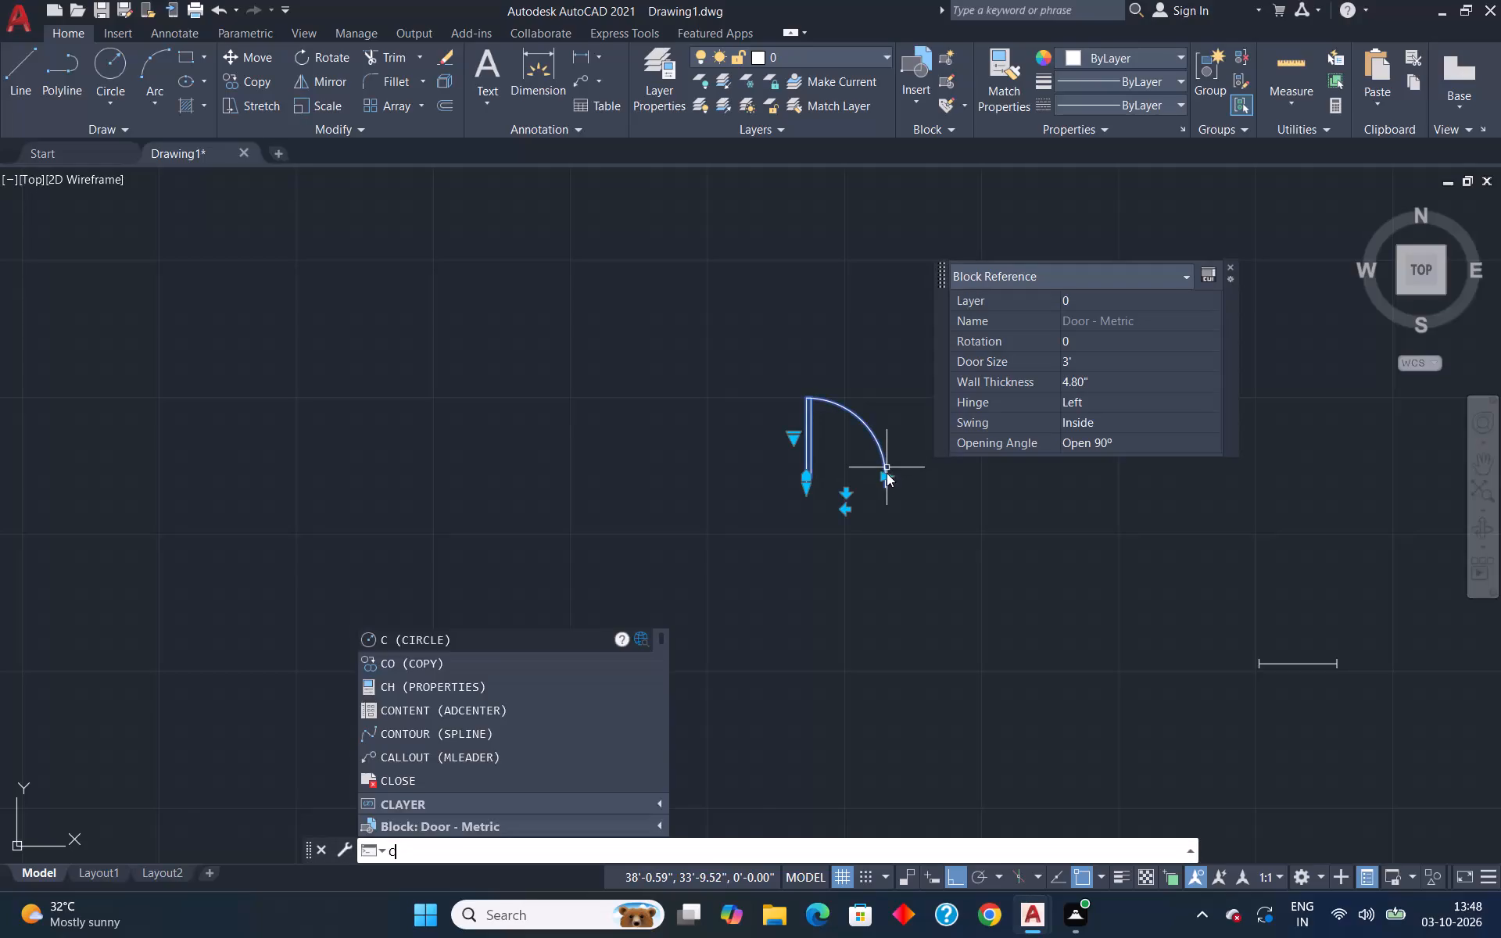
key(Return)
click(808, 489)
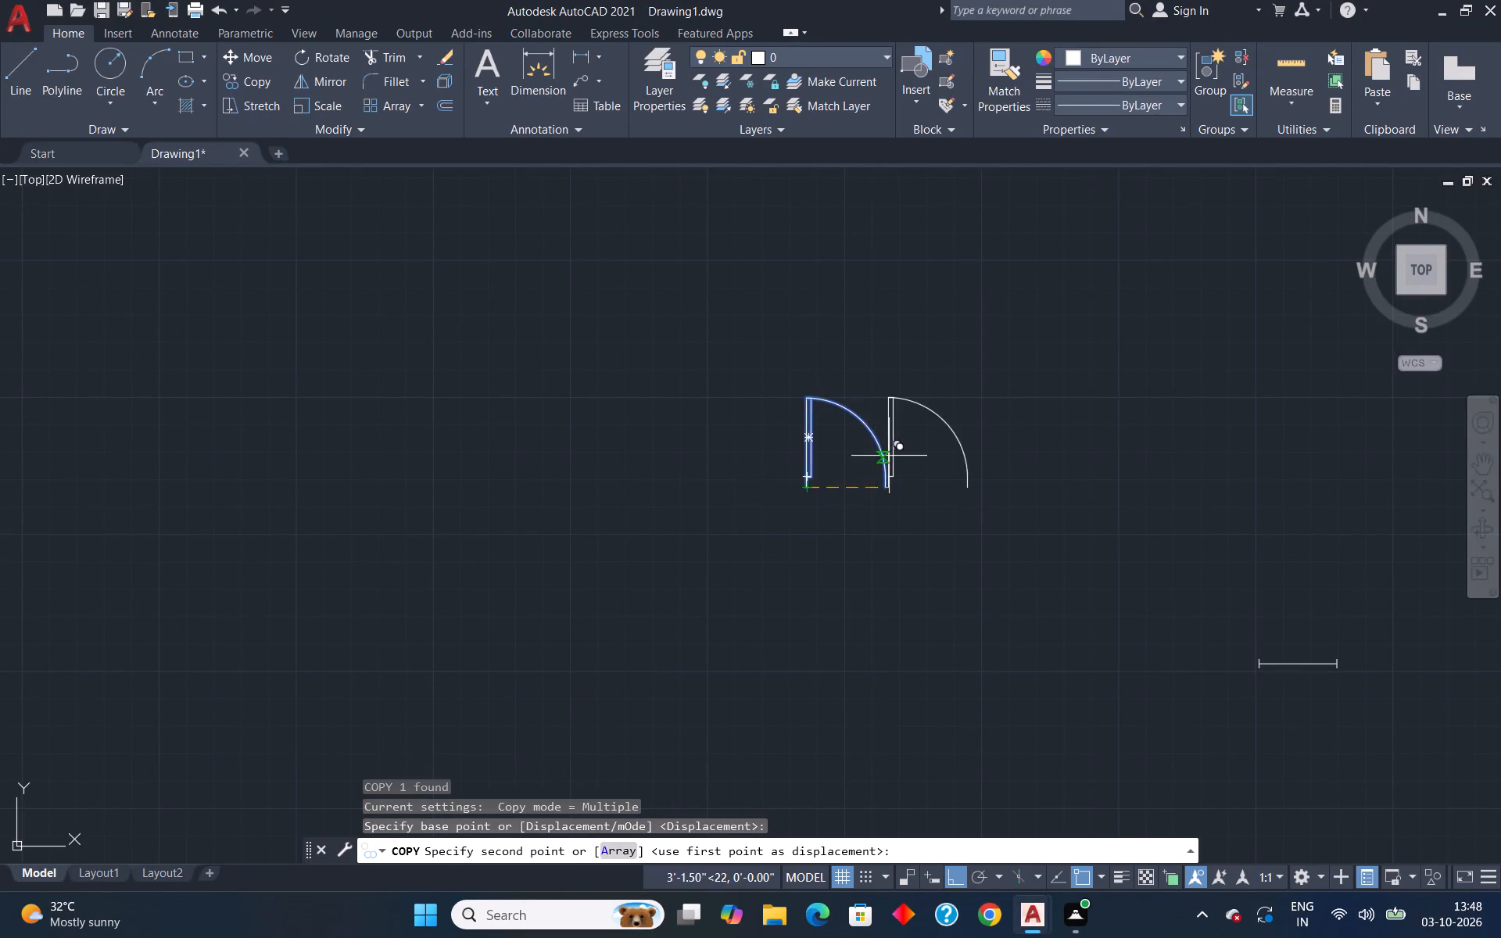
scroll(889, 456, down, 7)
scroll(928, 417, up, 4)
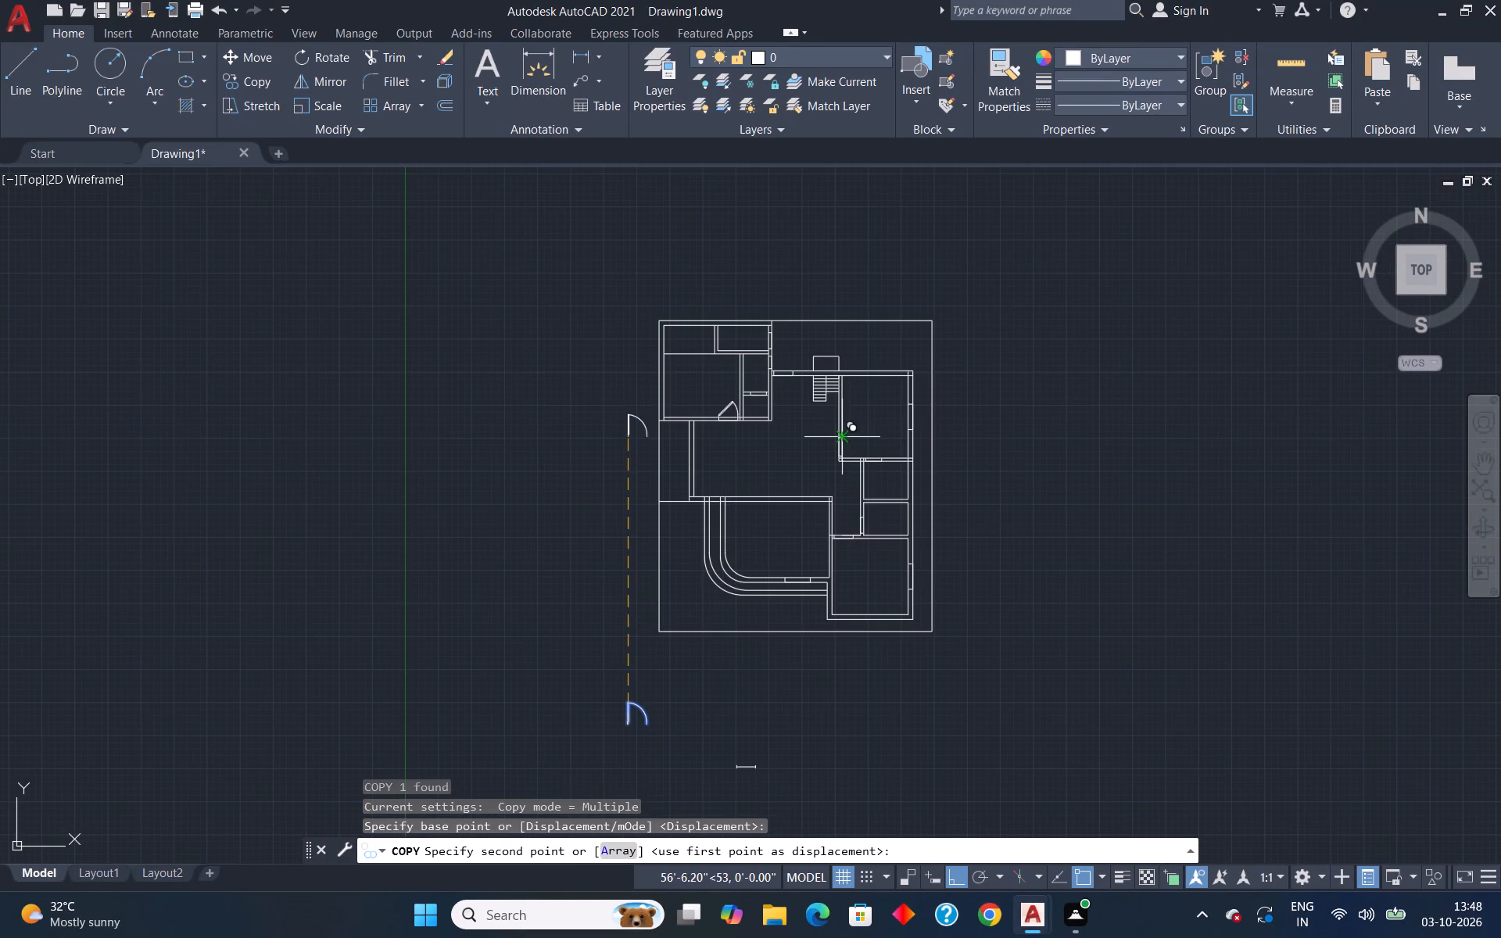
scroll(845, 439, up, 3)
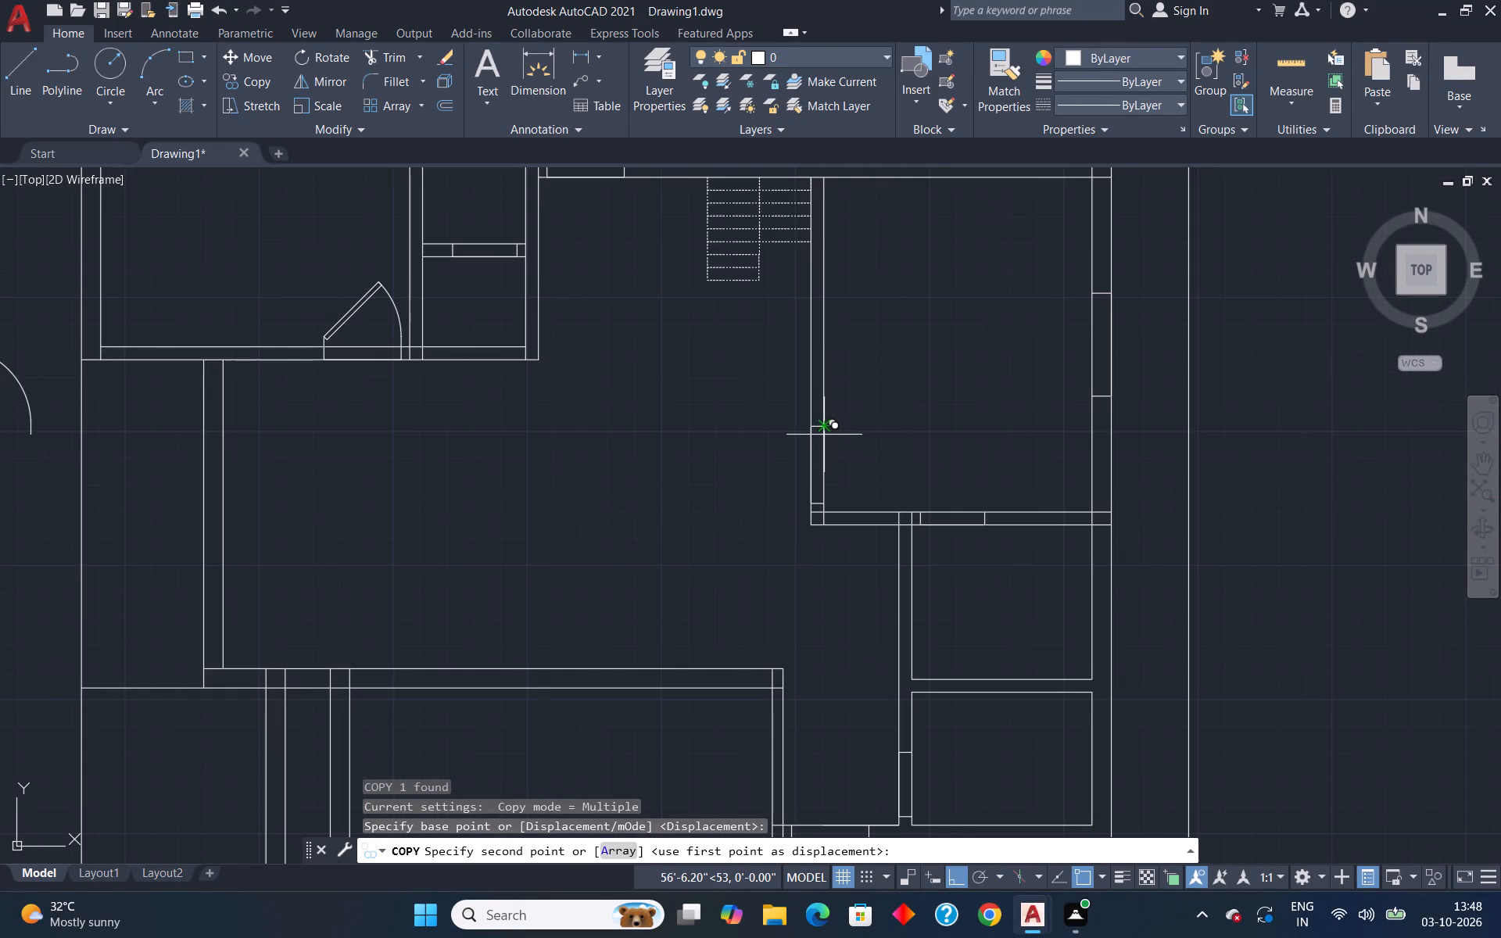
click(824, 435)
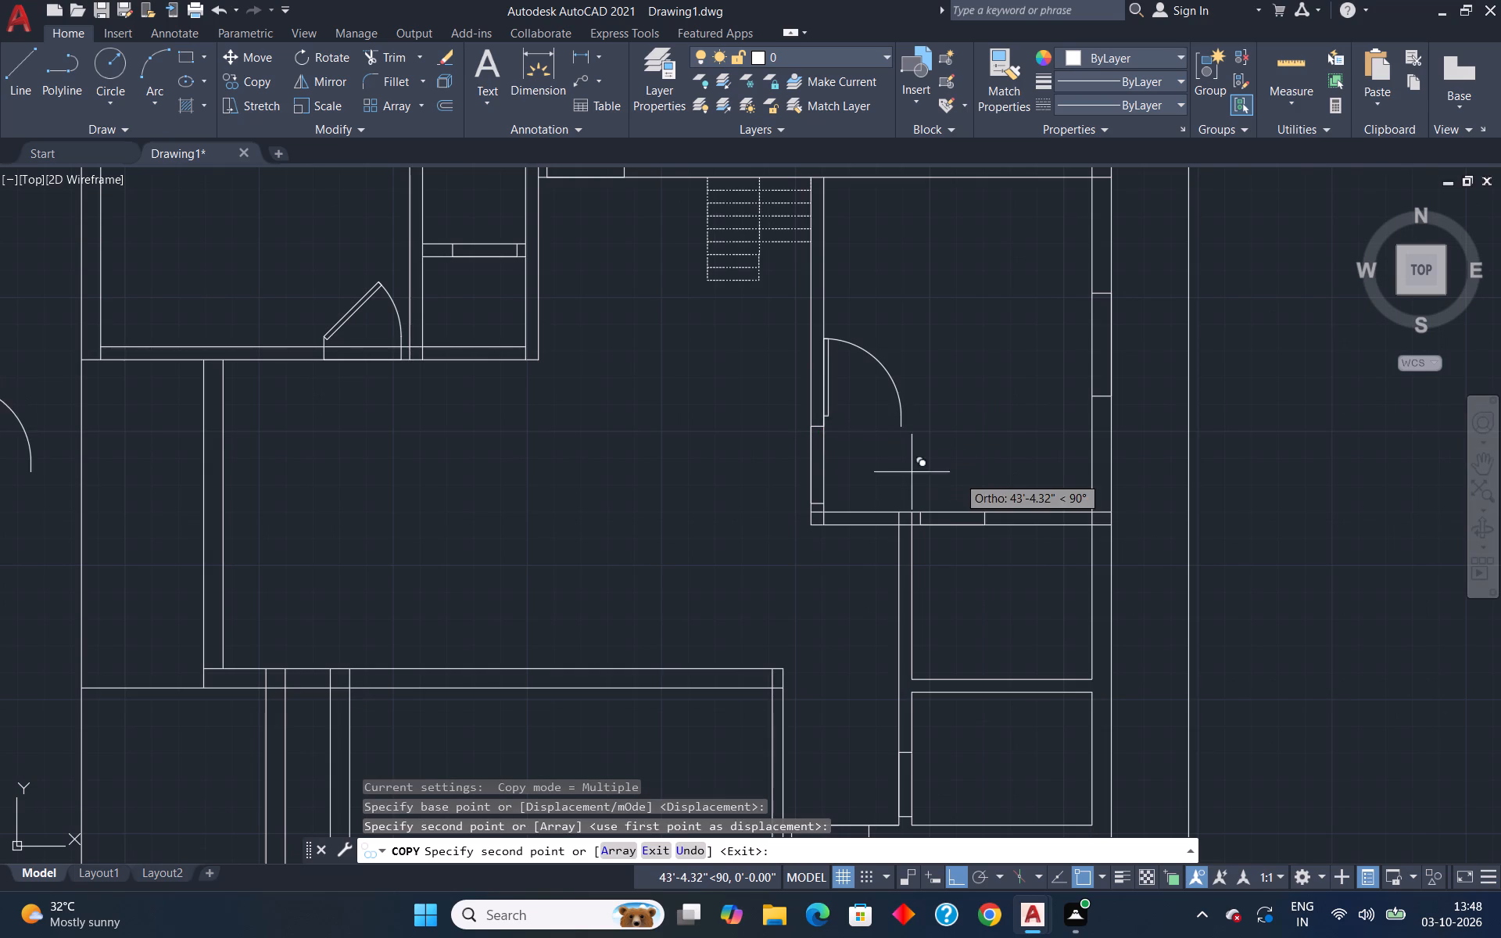
key(Escape)
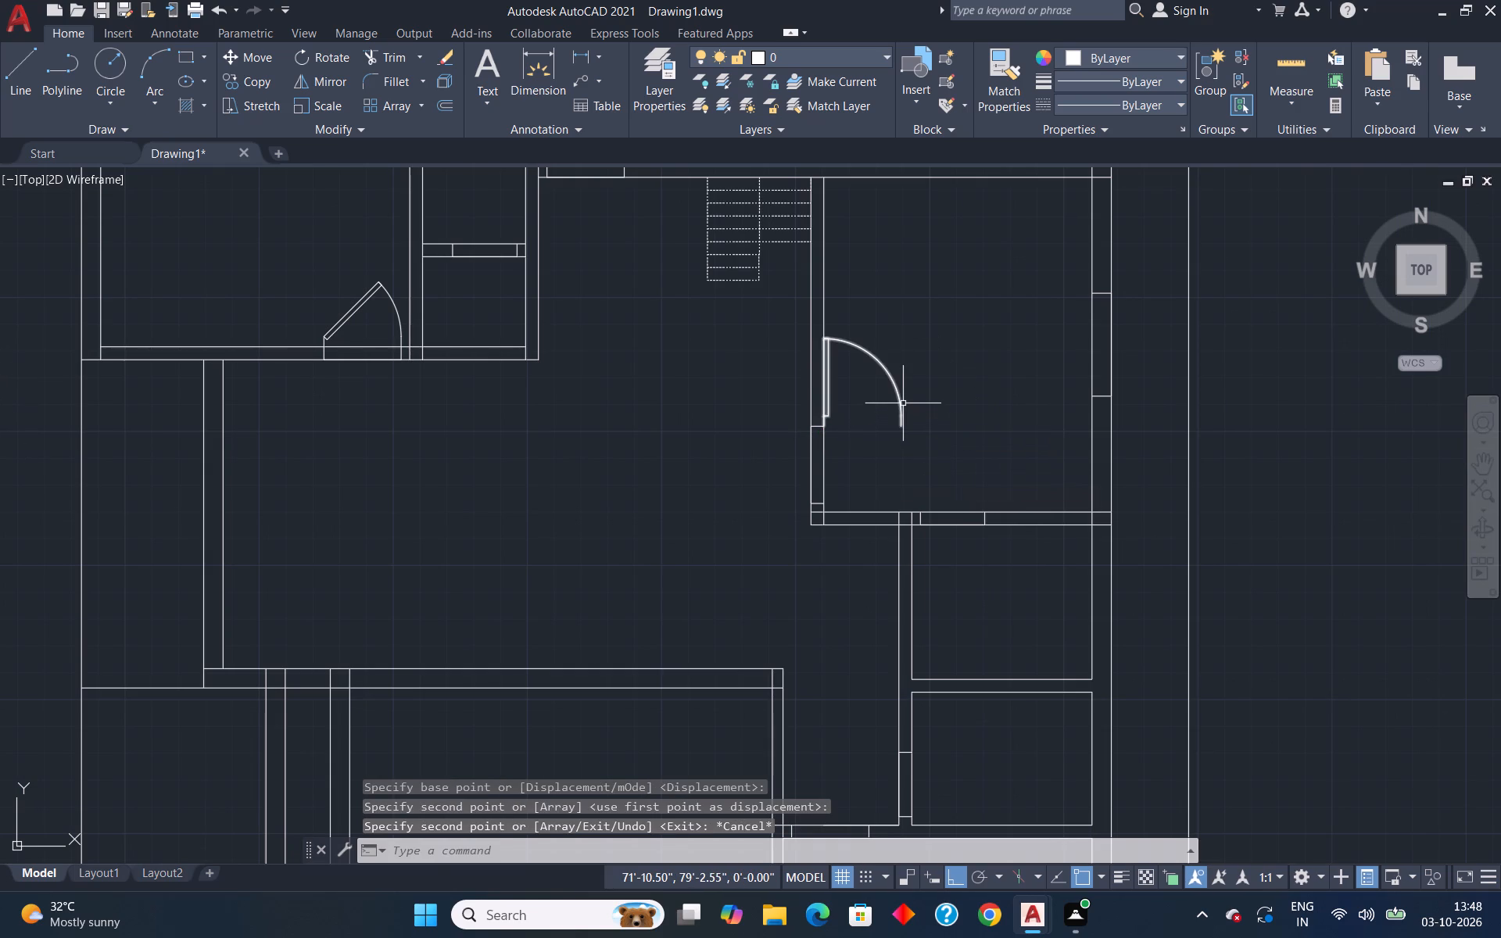
Rotate the copied door 270° about its lower hinge-side endpoint so it spans the opening beside the stairs.
click(903, 403)
text(ro)
key(Return)
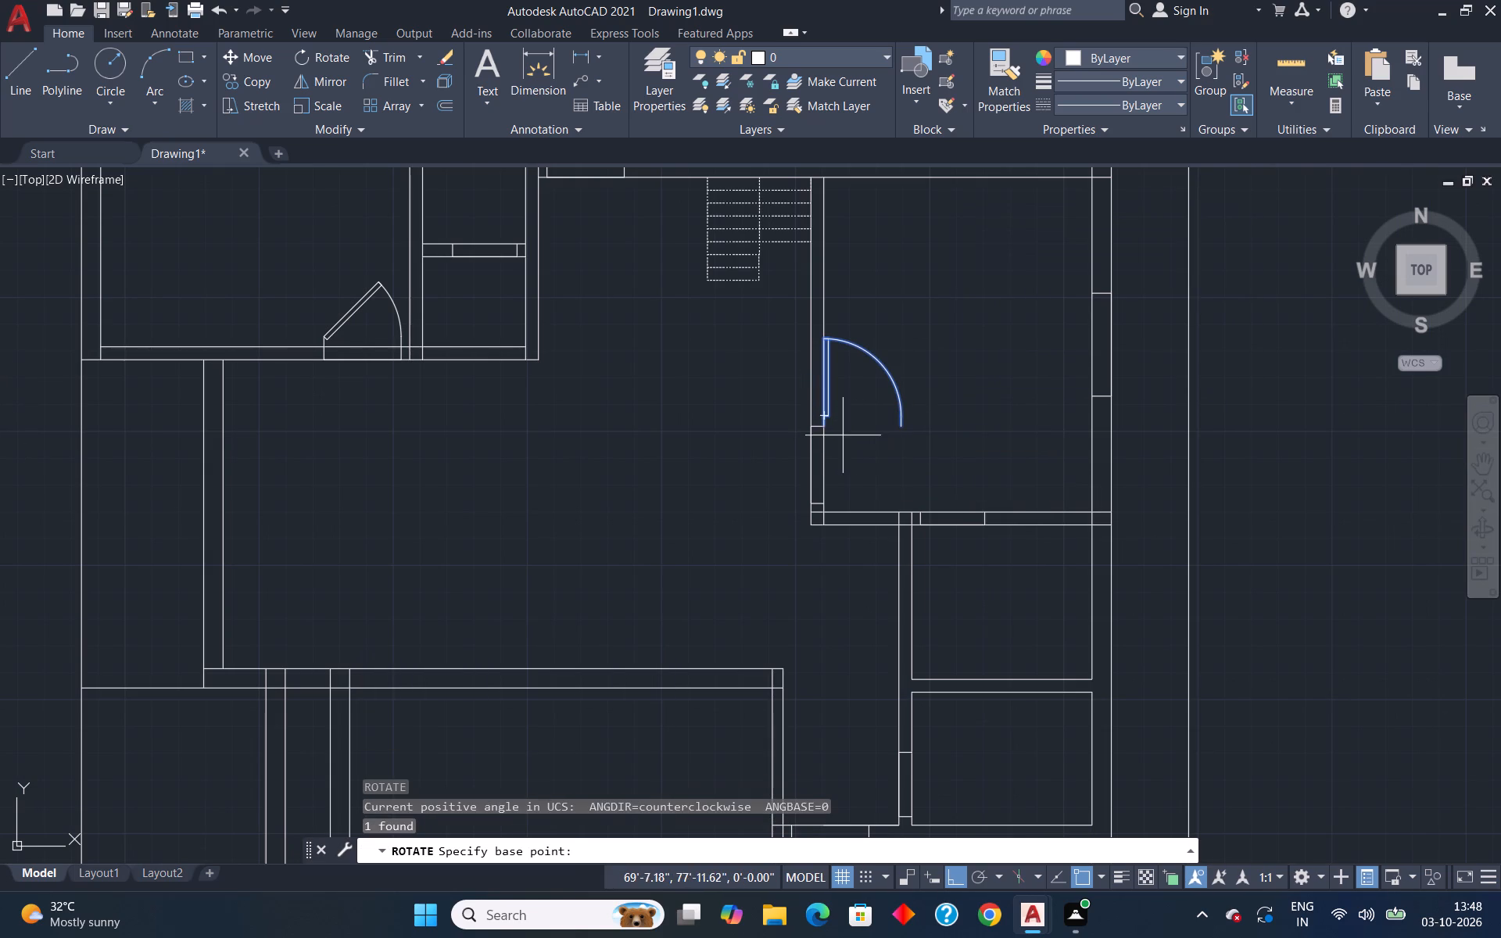
click(823, 430)
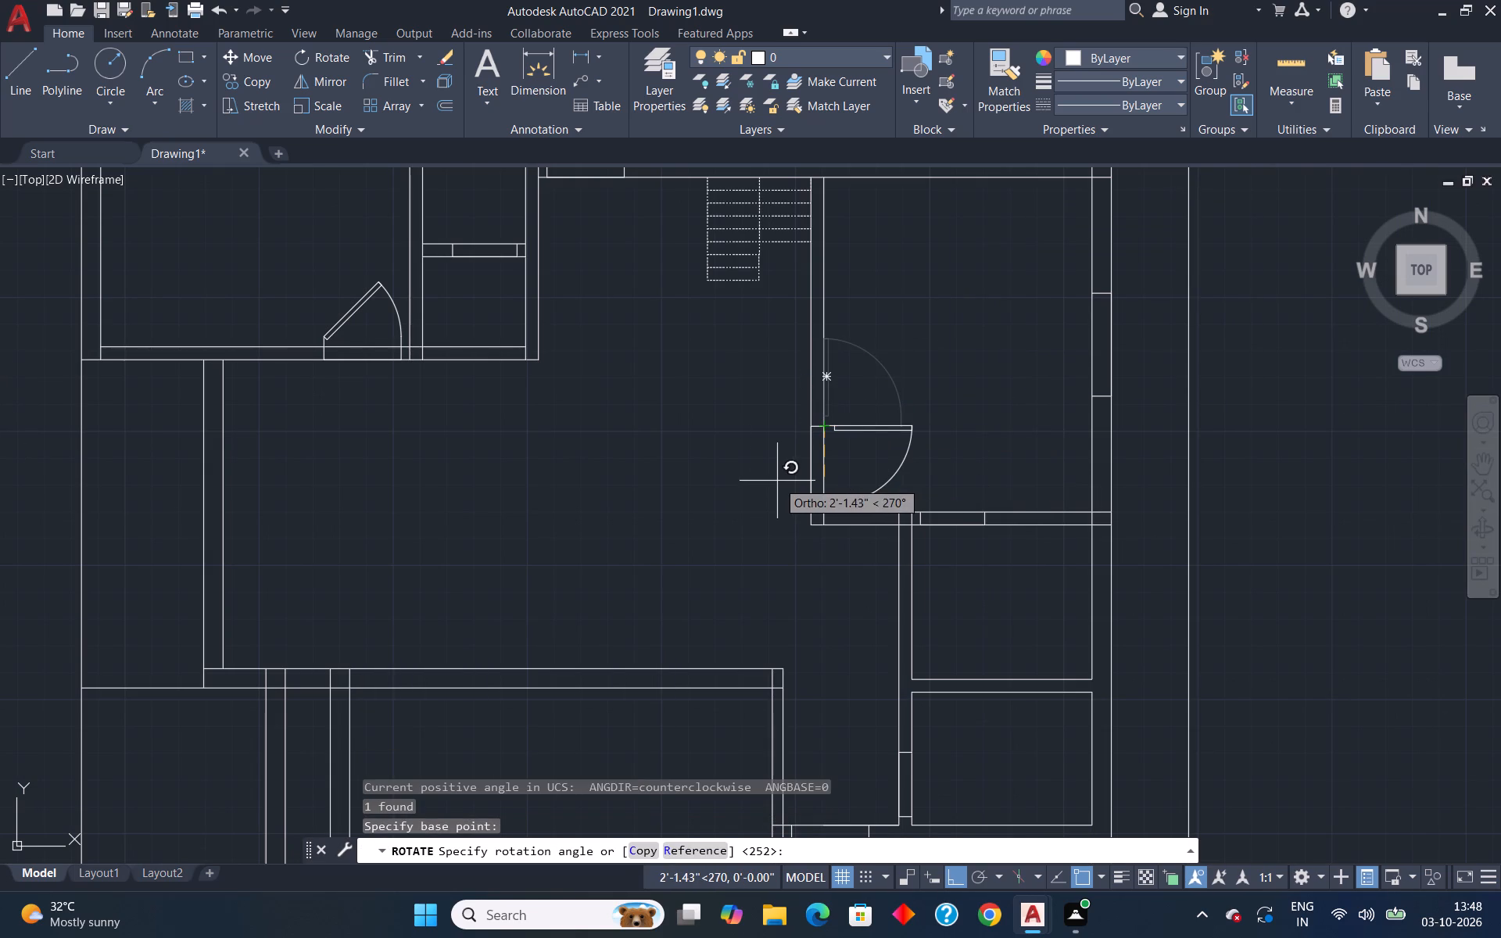
click(777, 481)
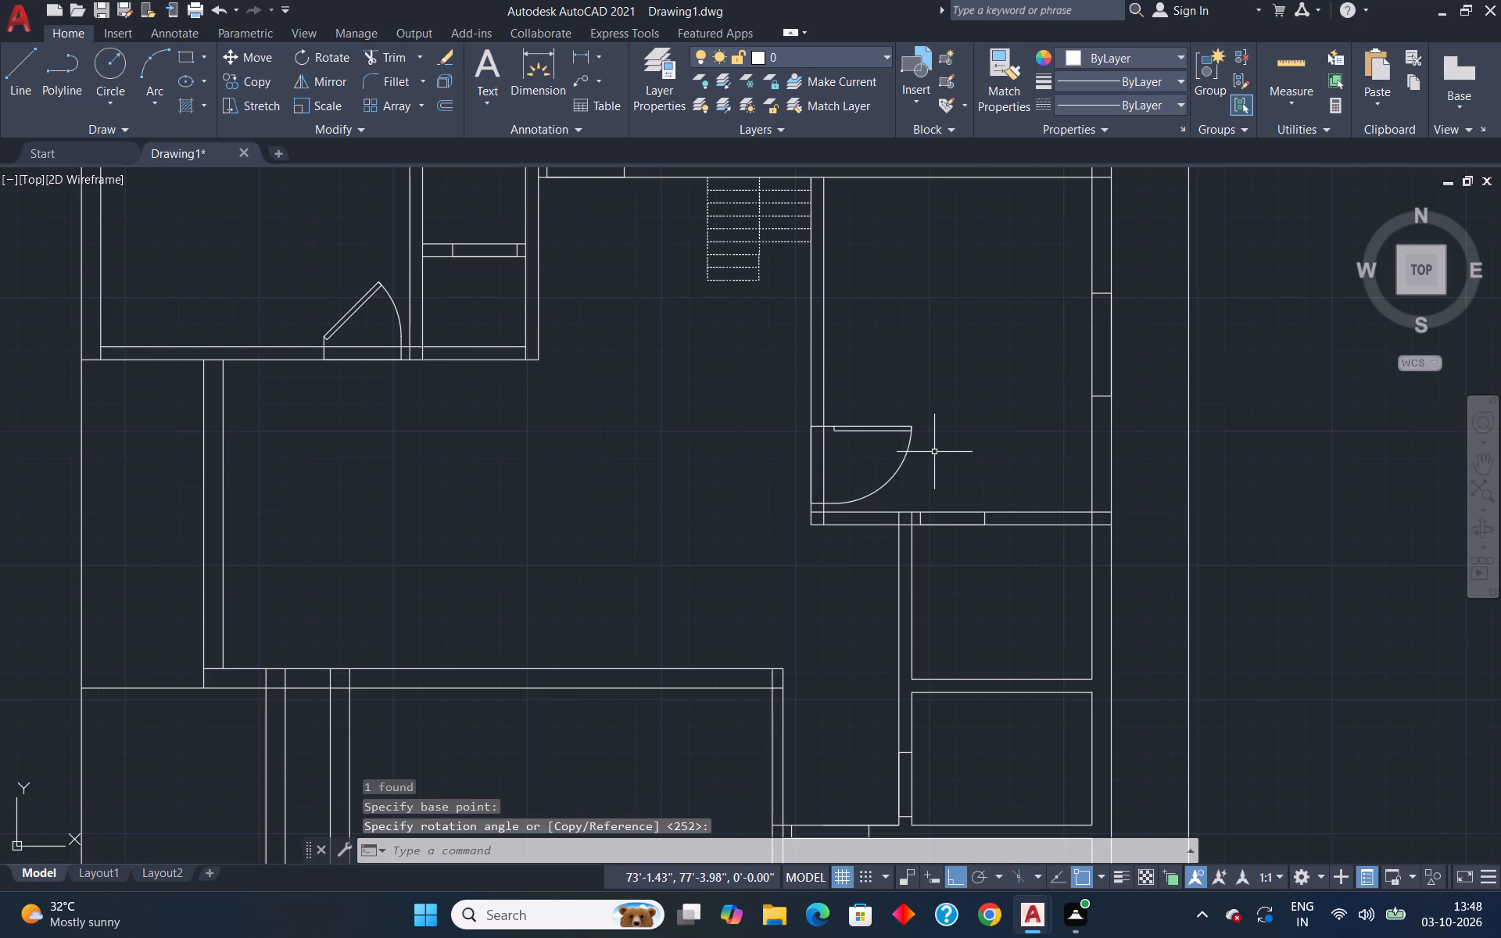
key(Escape)
Mirror the original door below the plan across a vertical line through its lower hinge-side endpoint, keeping the source door.
scroll(919, 453, down, 4)
scroll(836, 603, up, 3)
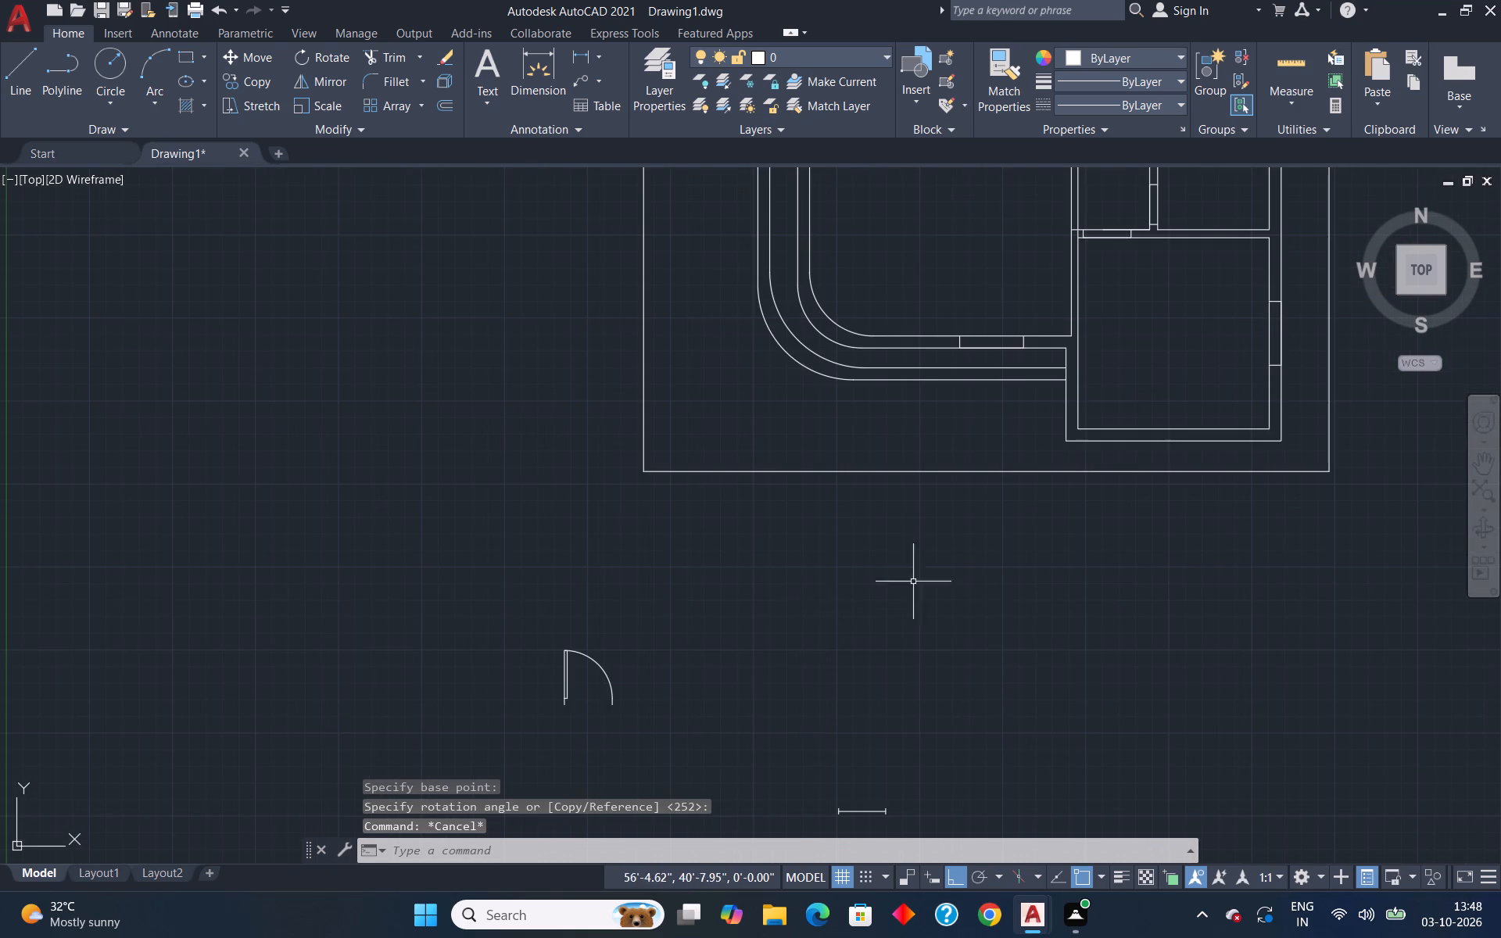
click(612, 693)
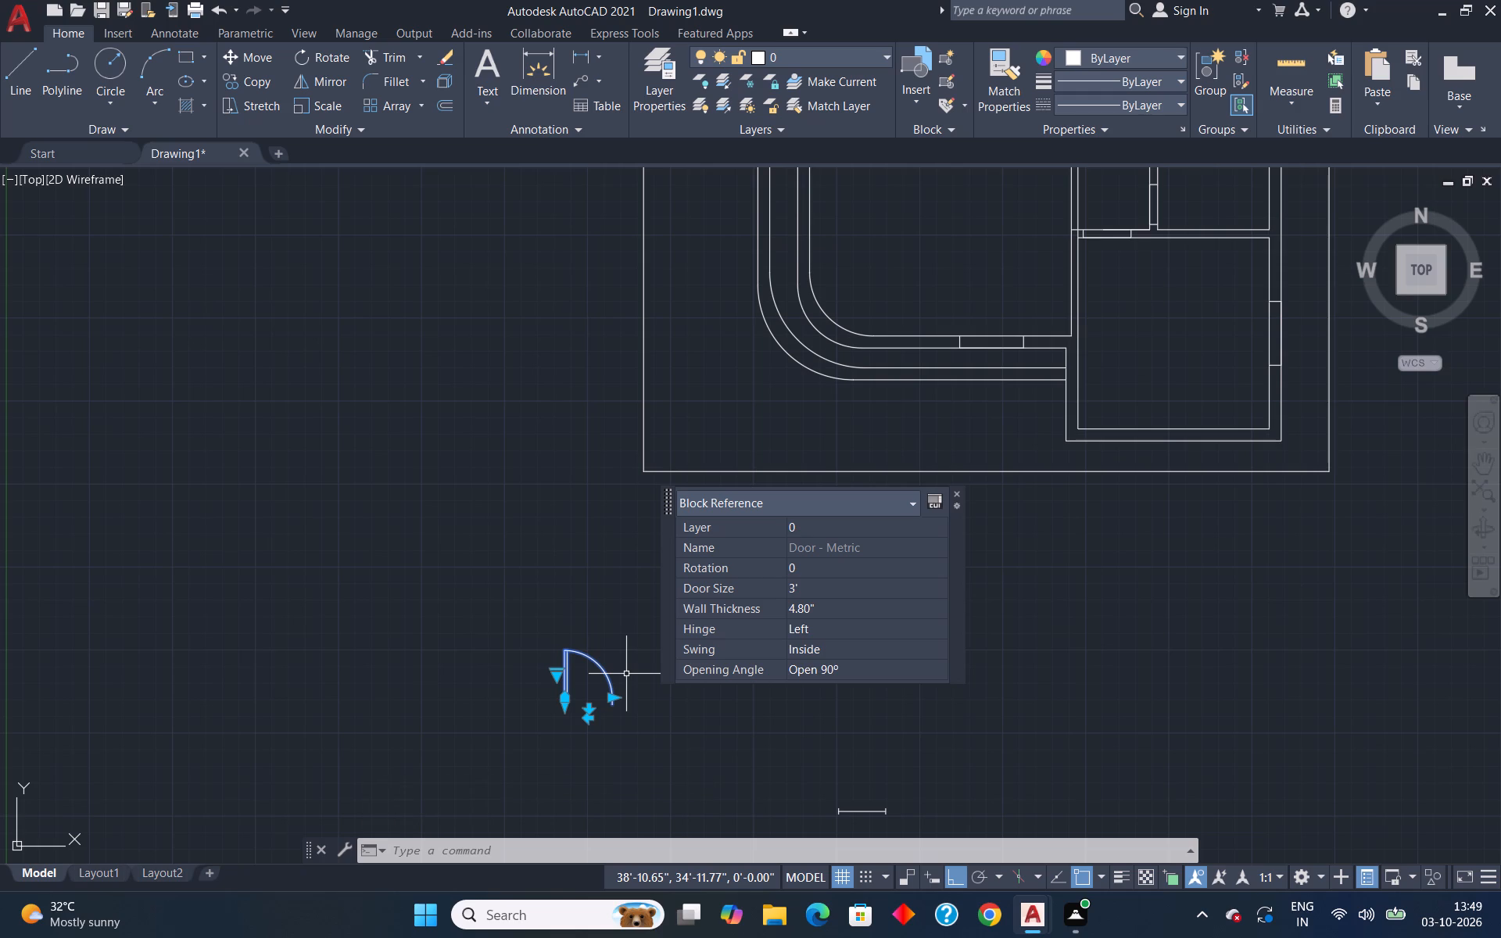
text(mi)
key(Return)
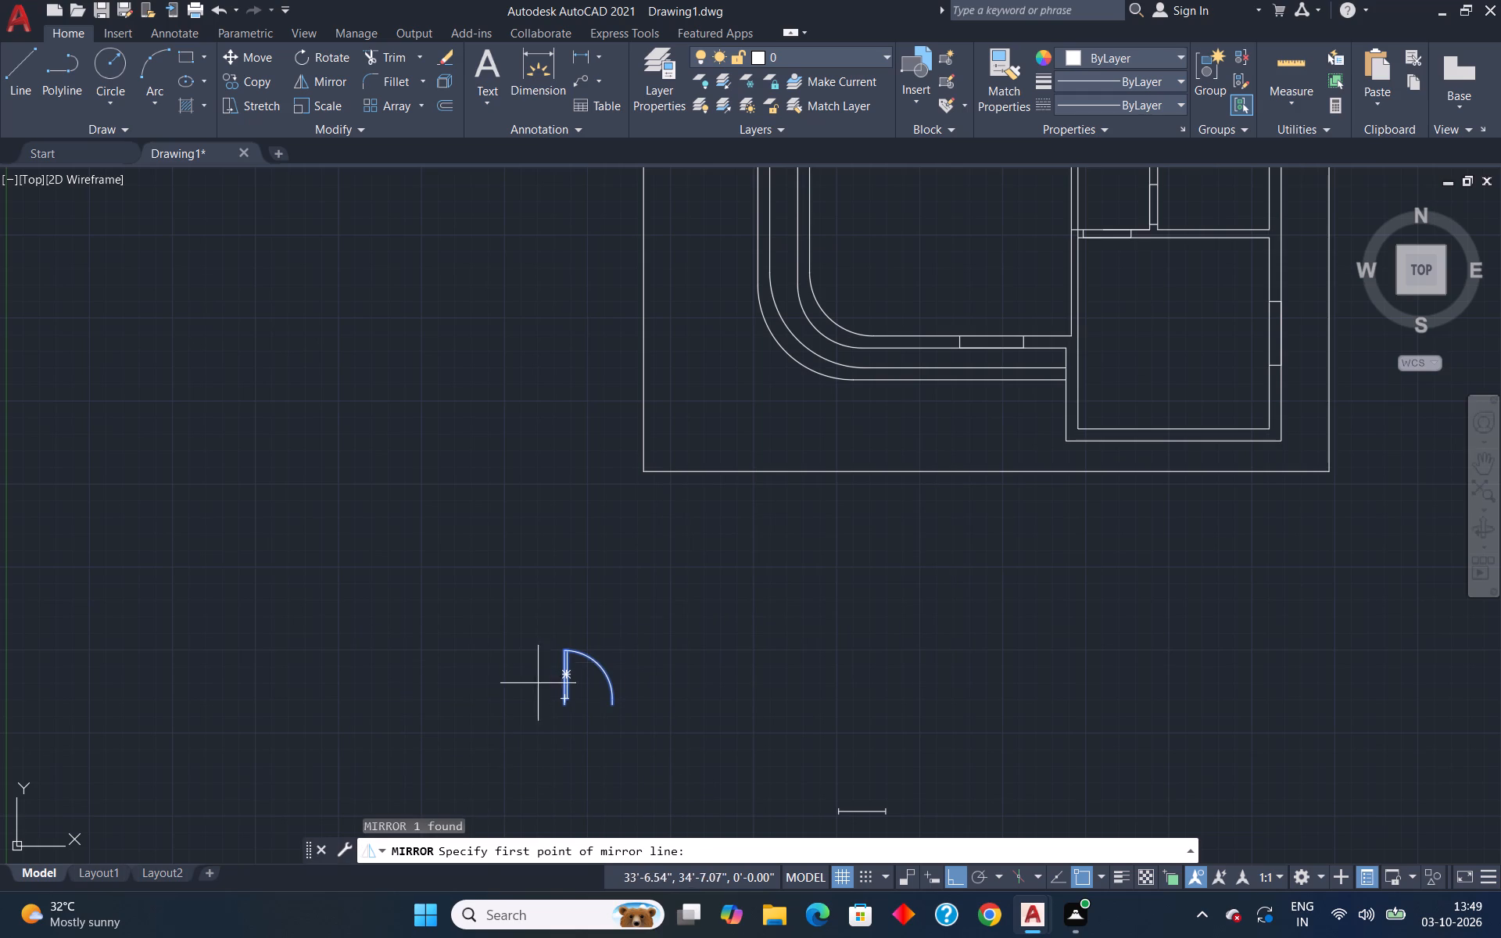
click(563, 709)
click(573, 541)
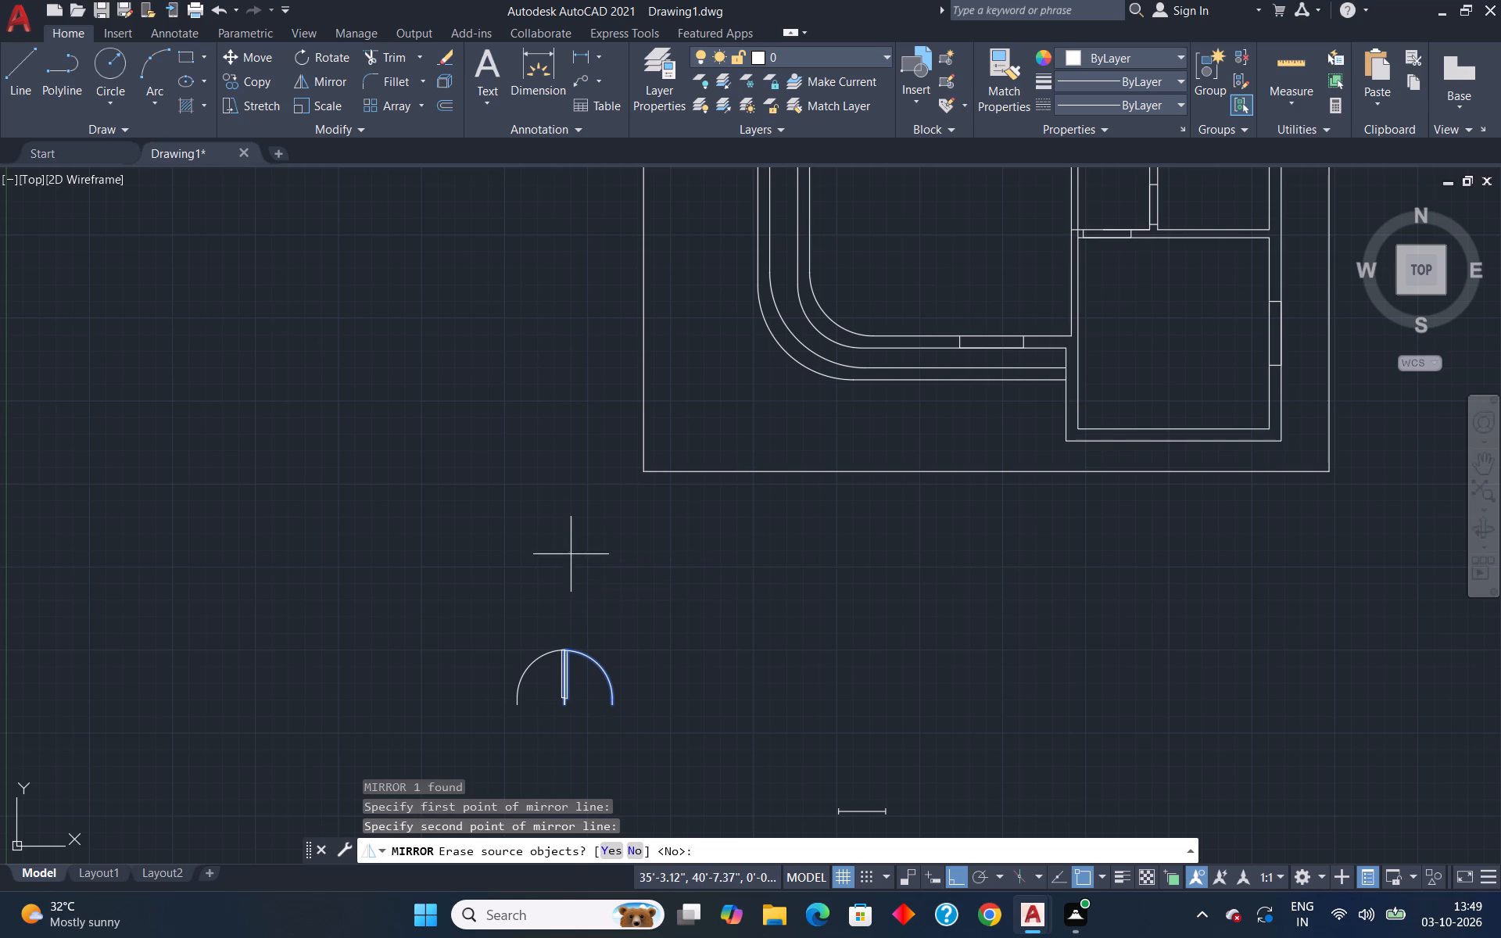
key(space)
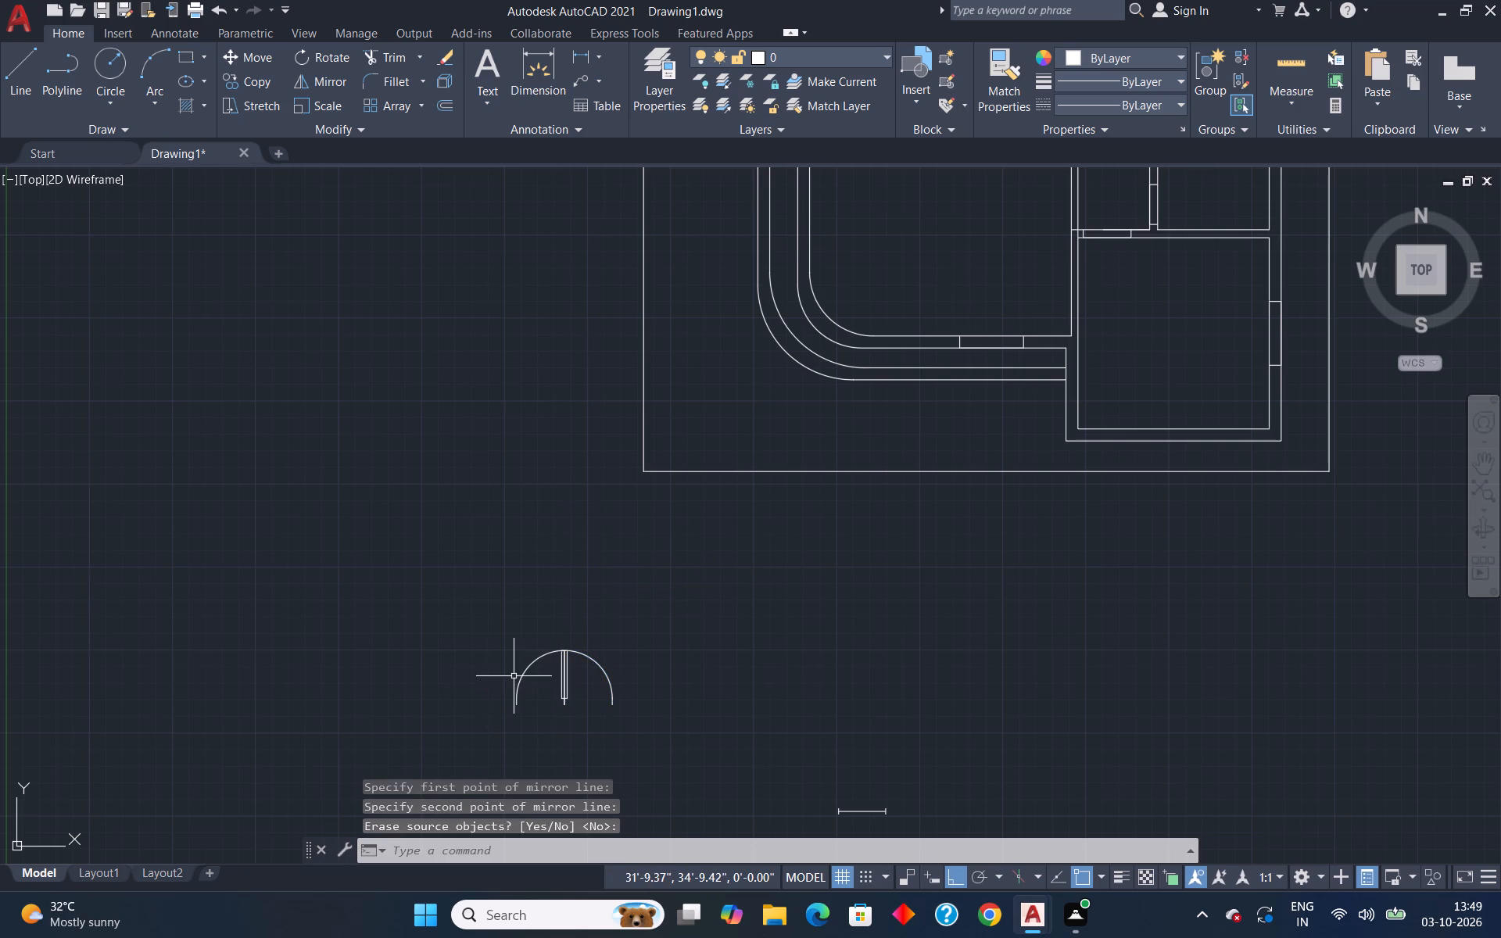
Rotate the mirrored door 180° about the hinge-side endpoint it shares with the original door.
click(521, 676)
text(ro)
key(Return)
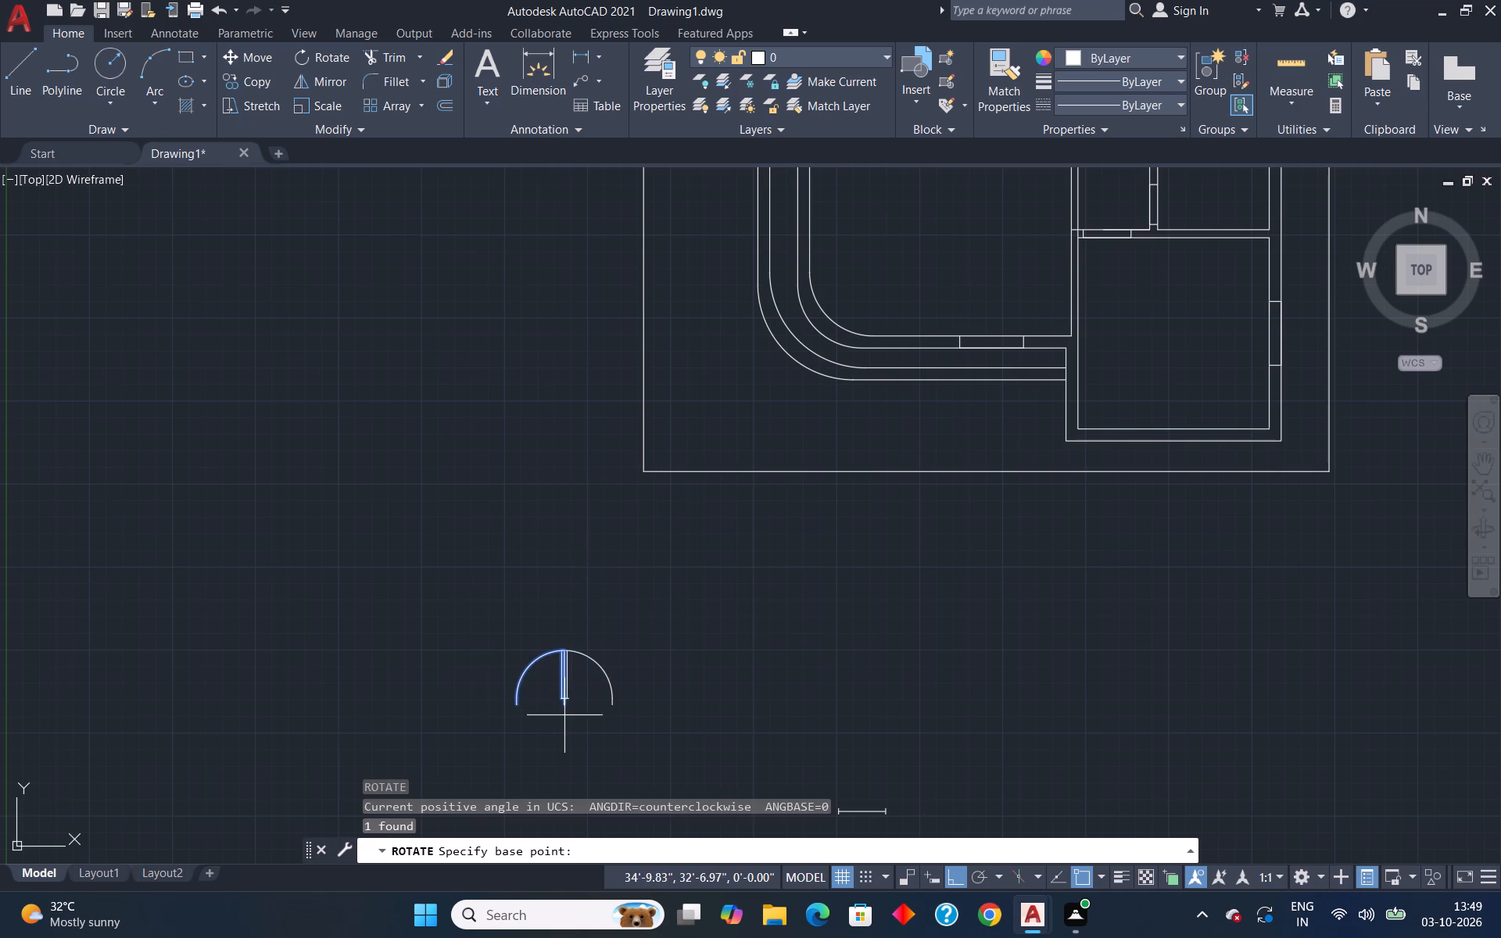
click(570, 708)
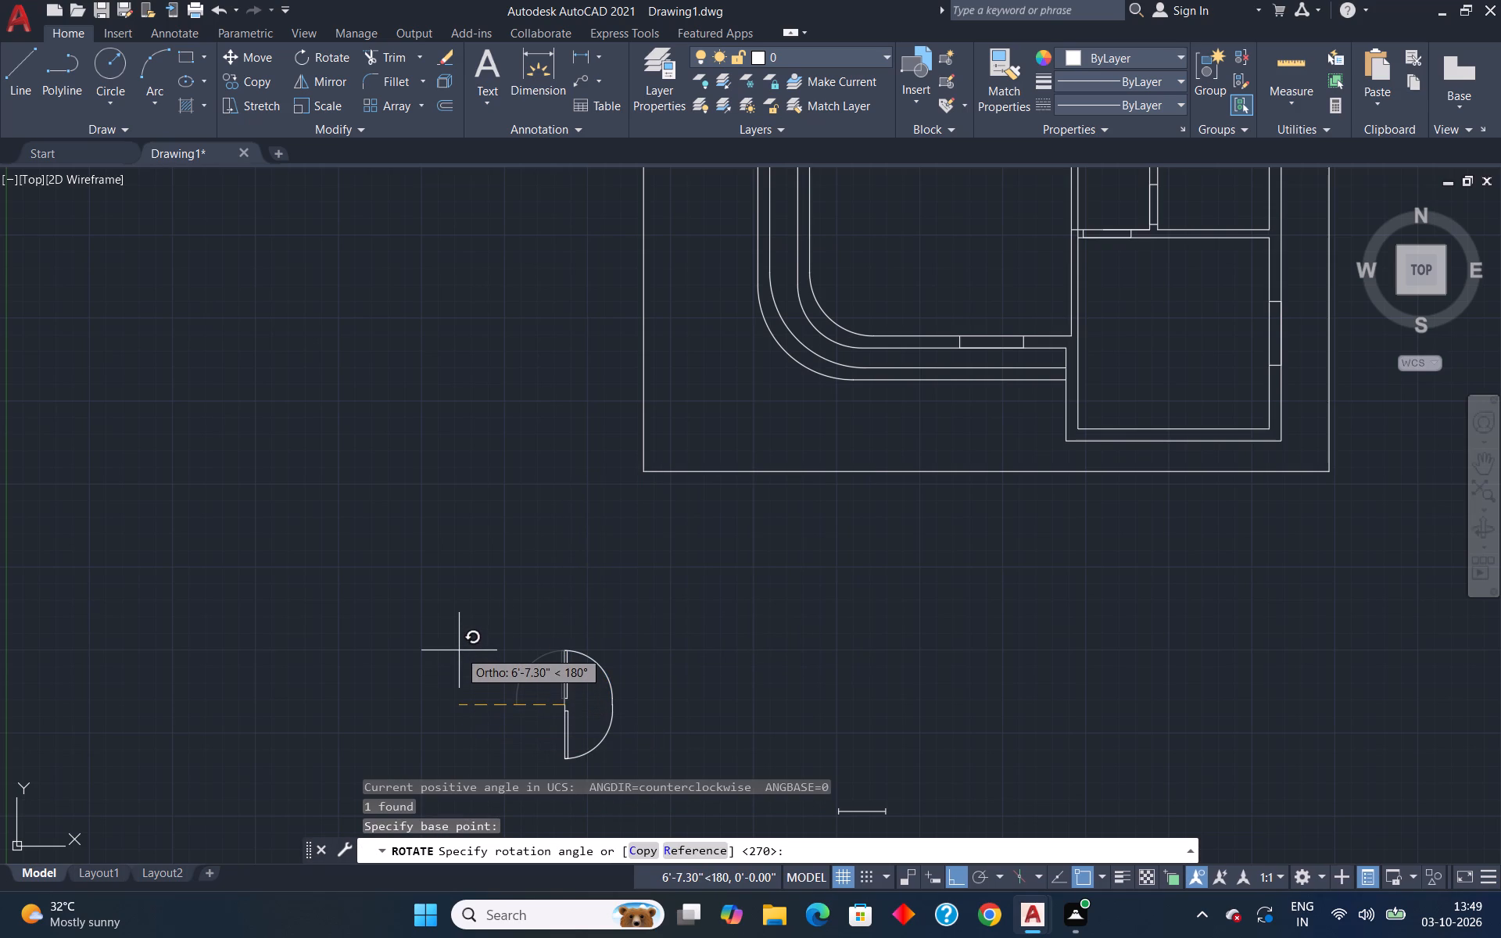
click(459, 650)
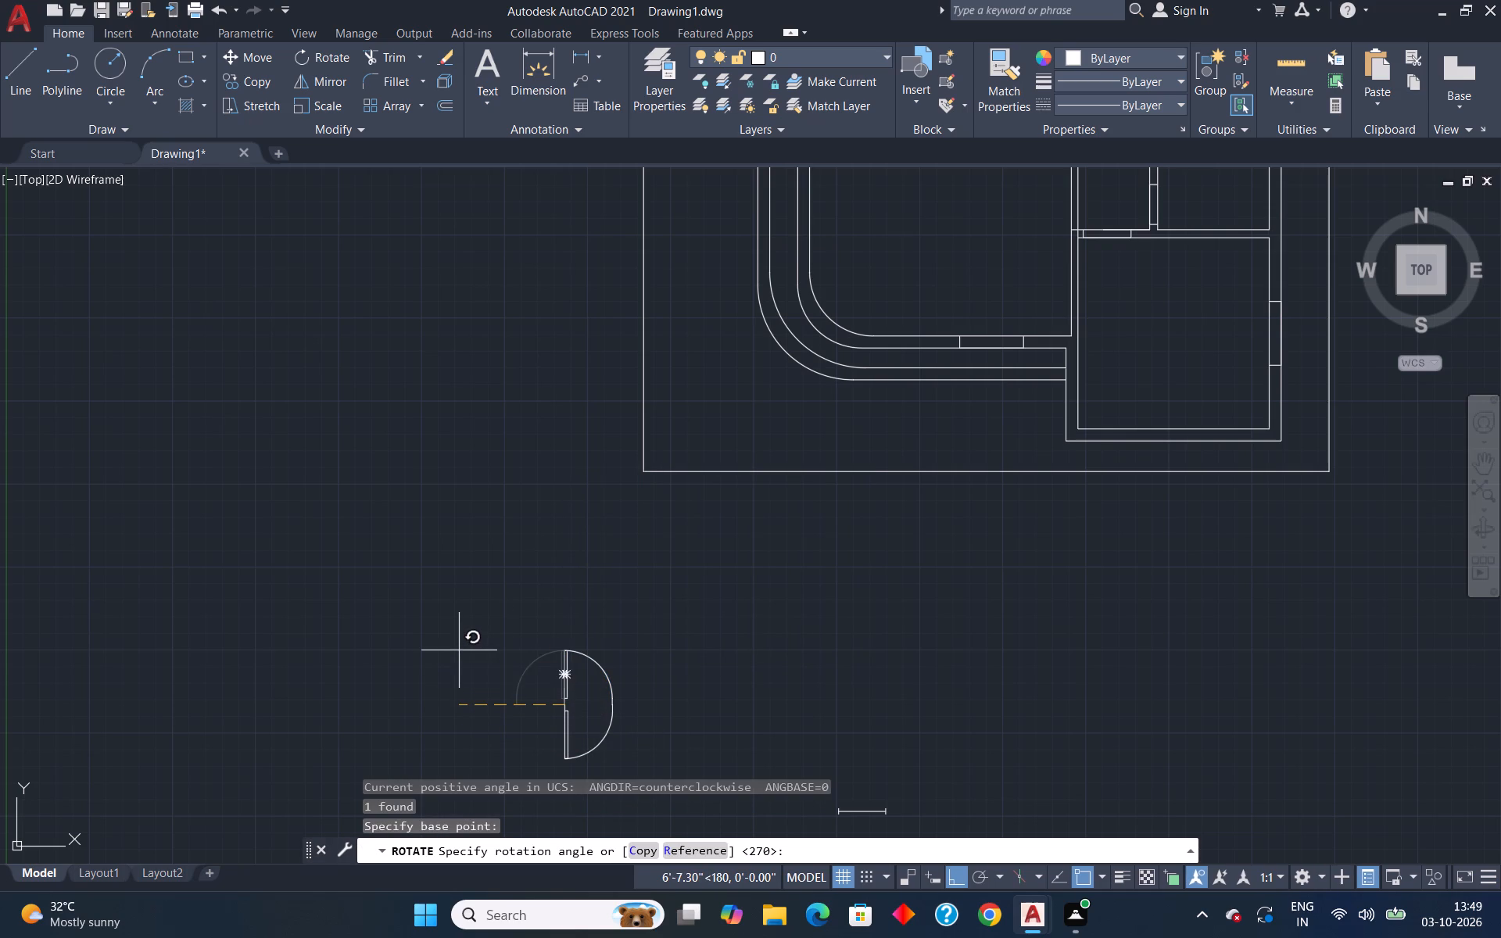
Copy the lower mirrored door from its hinge-side endpoint to the lower left corner of the opening in the bottom-right room's top wall.
click(592, 745)
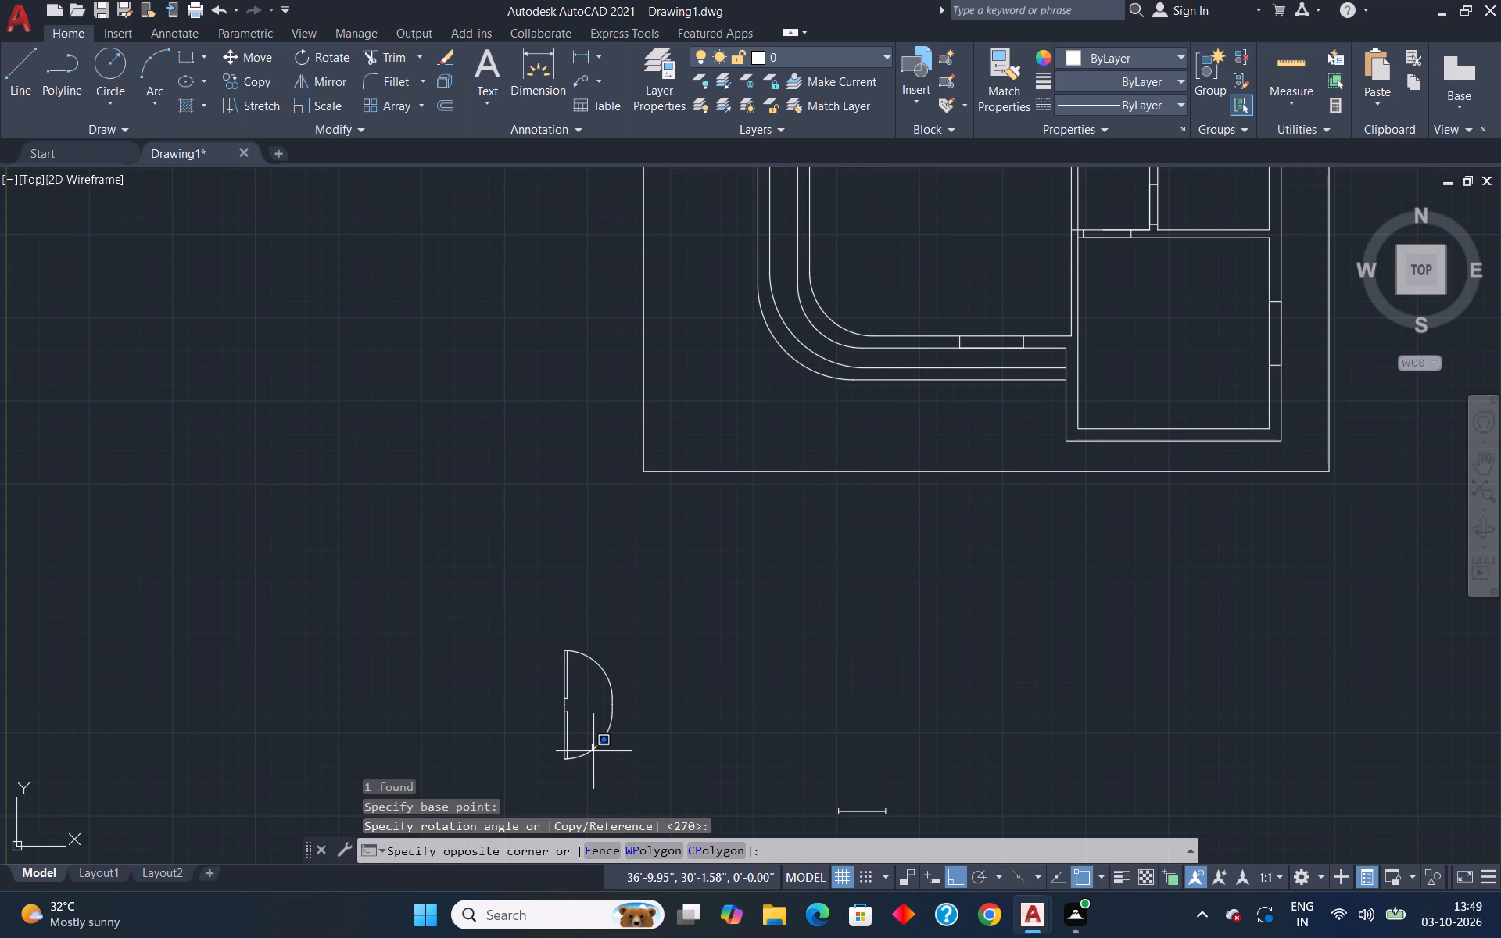
click(593, 751)
click(566, 742)
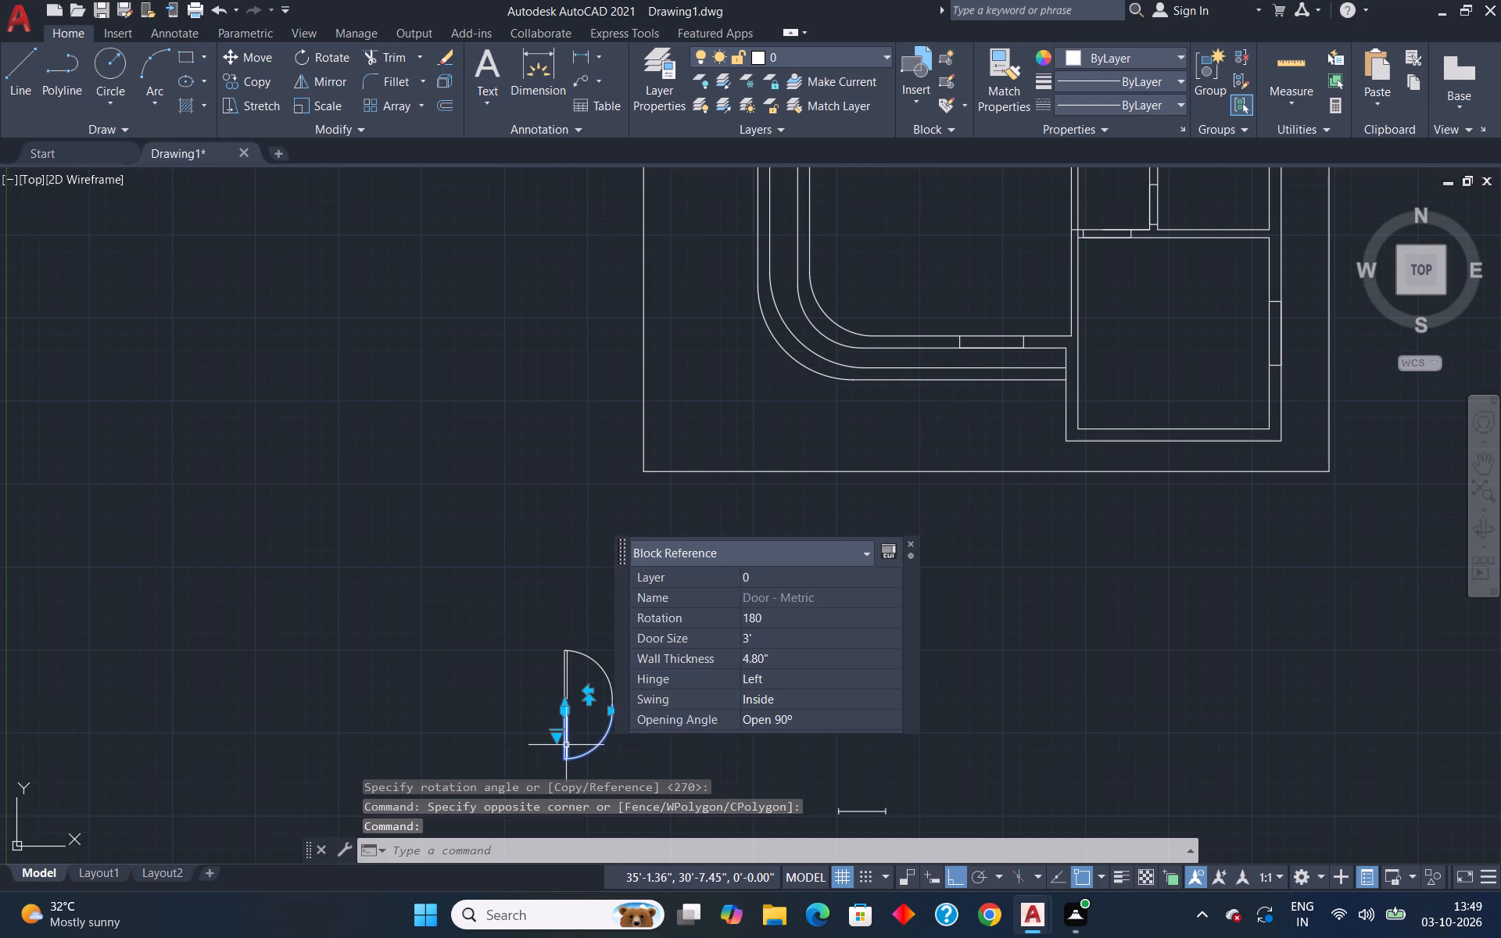
text(co)
key(Return)
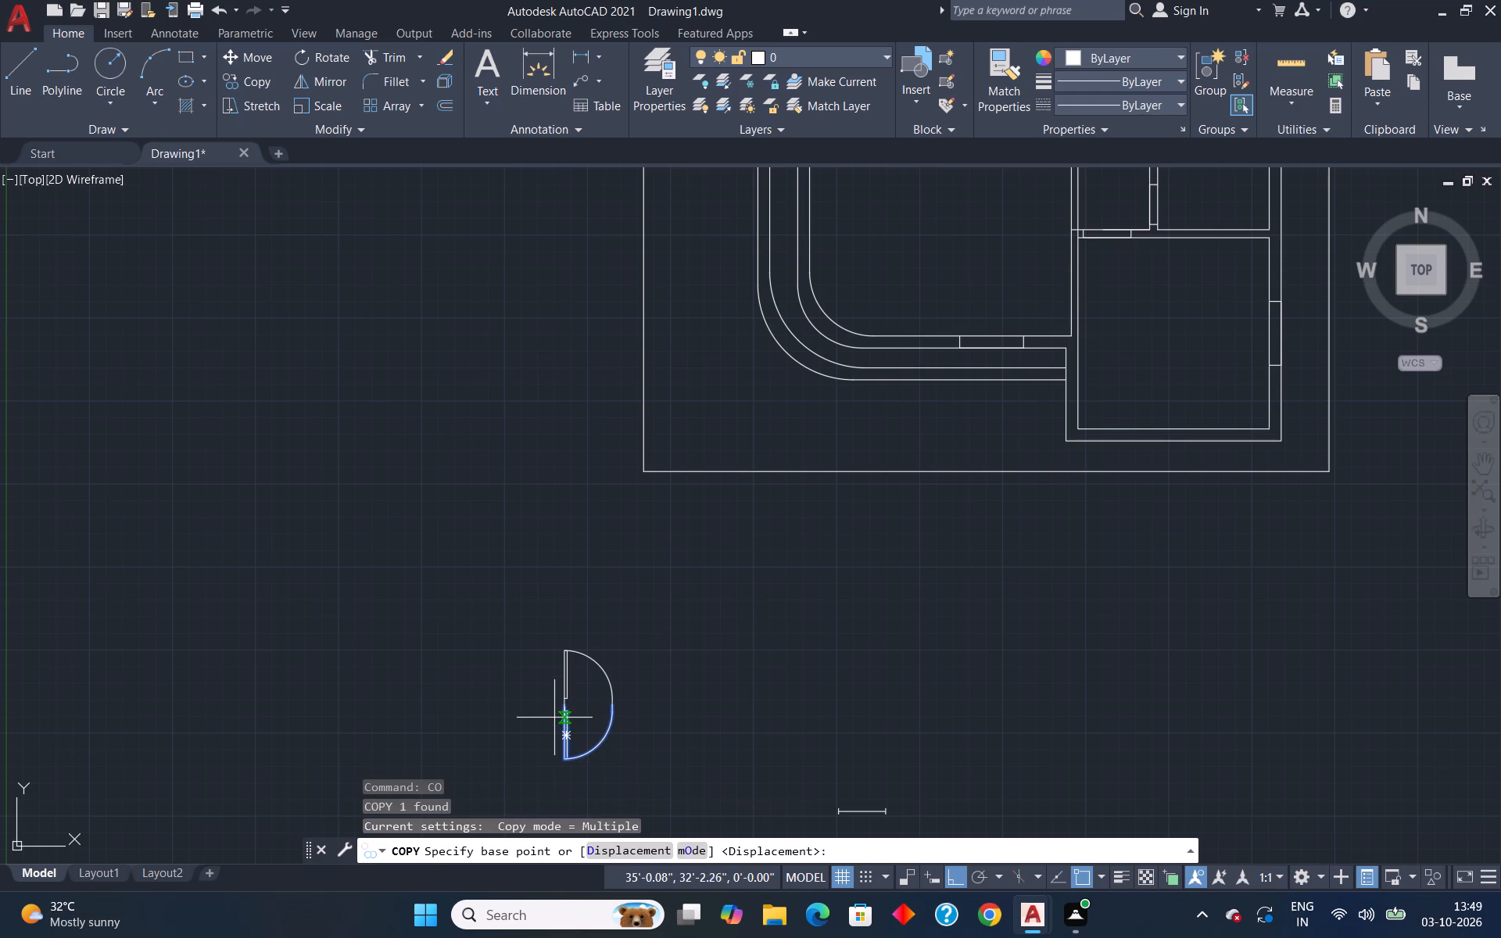
scroll(566, 711, up, 4)
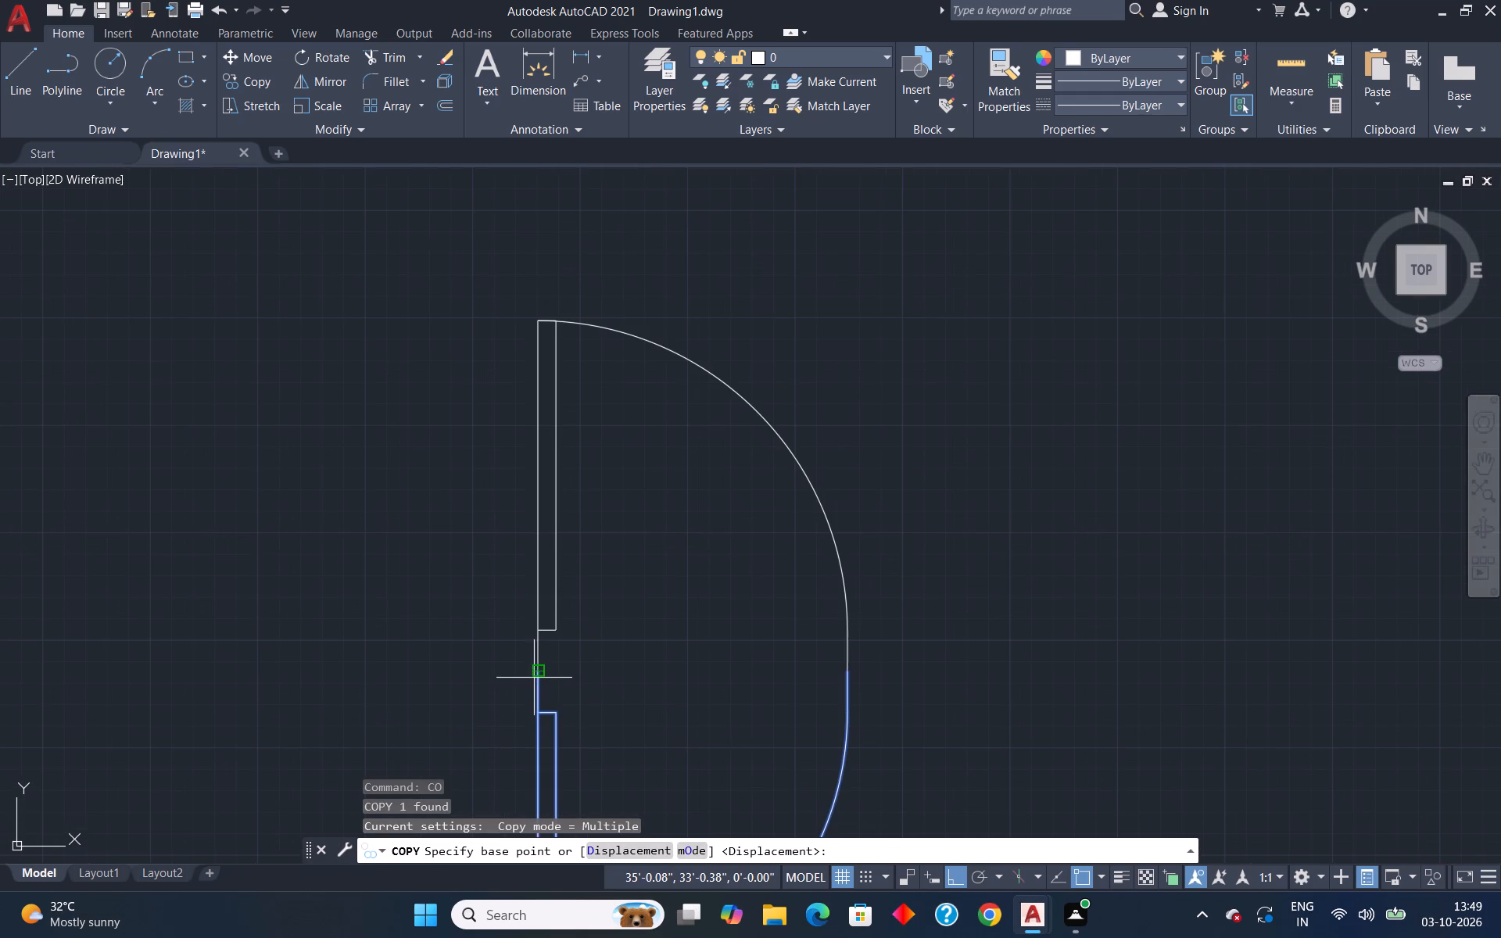
click(538, 678)
scroll(606, 680, down, 5)
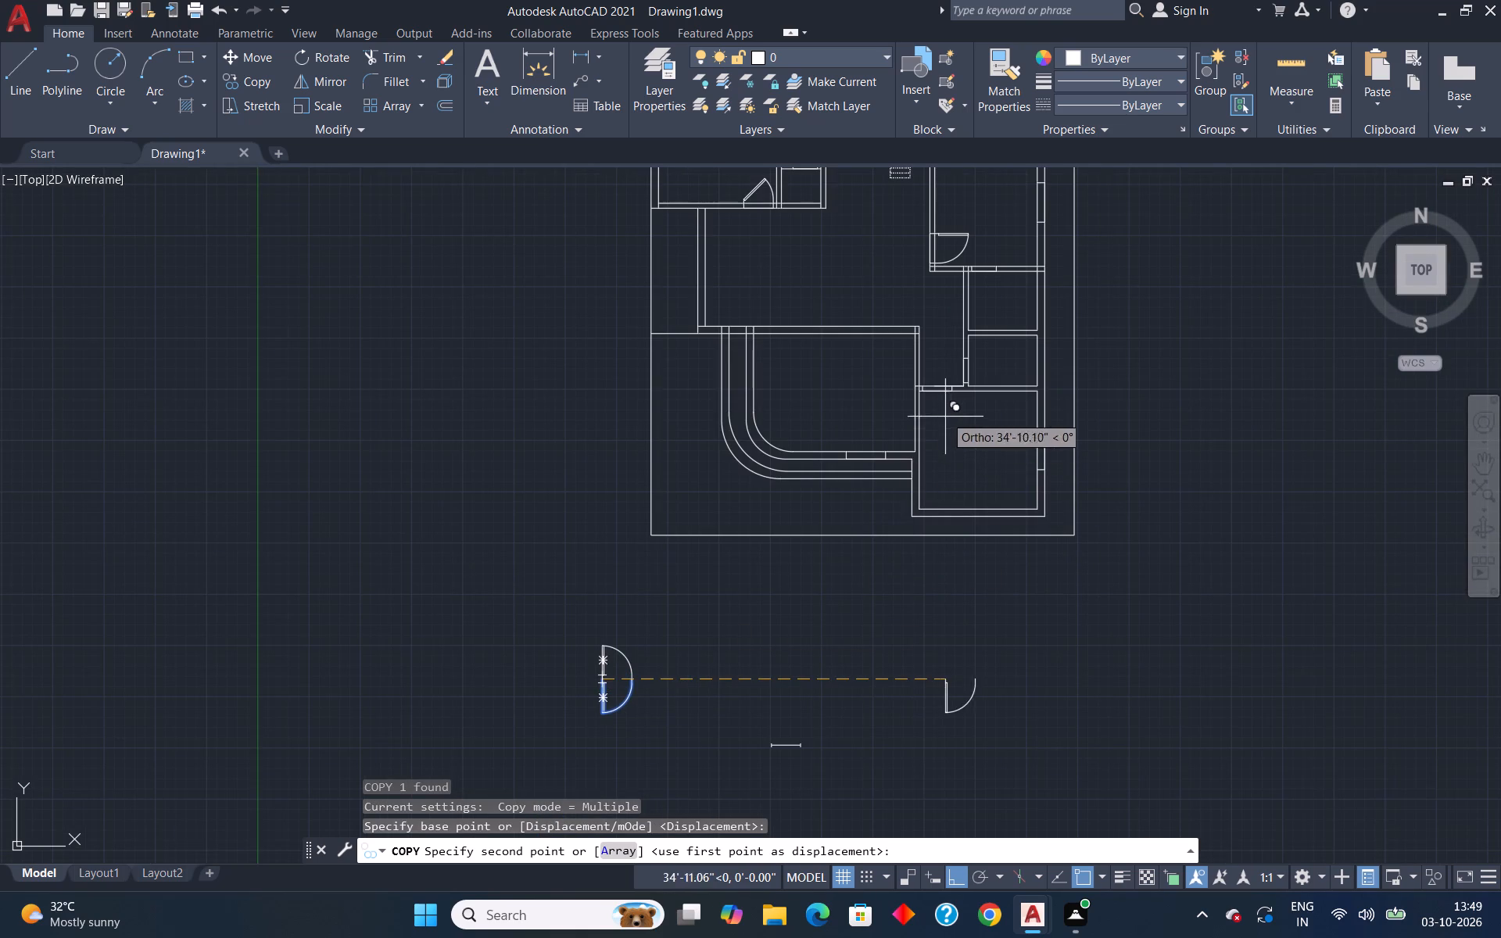
scroll(919, 377, up, 5)
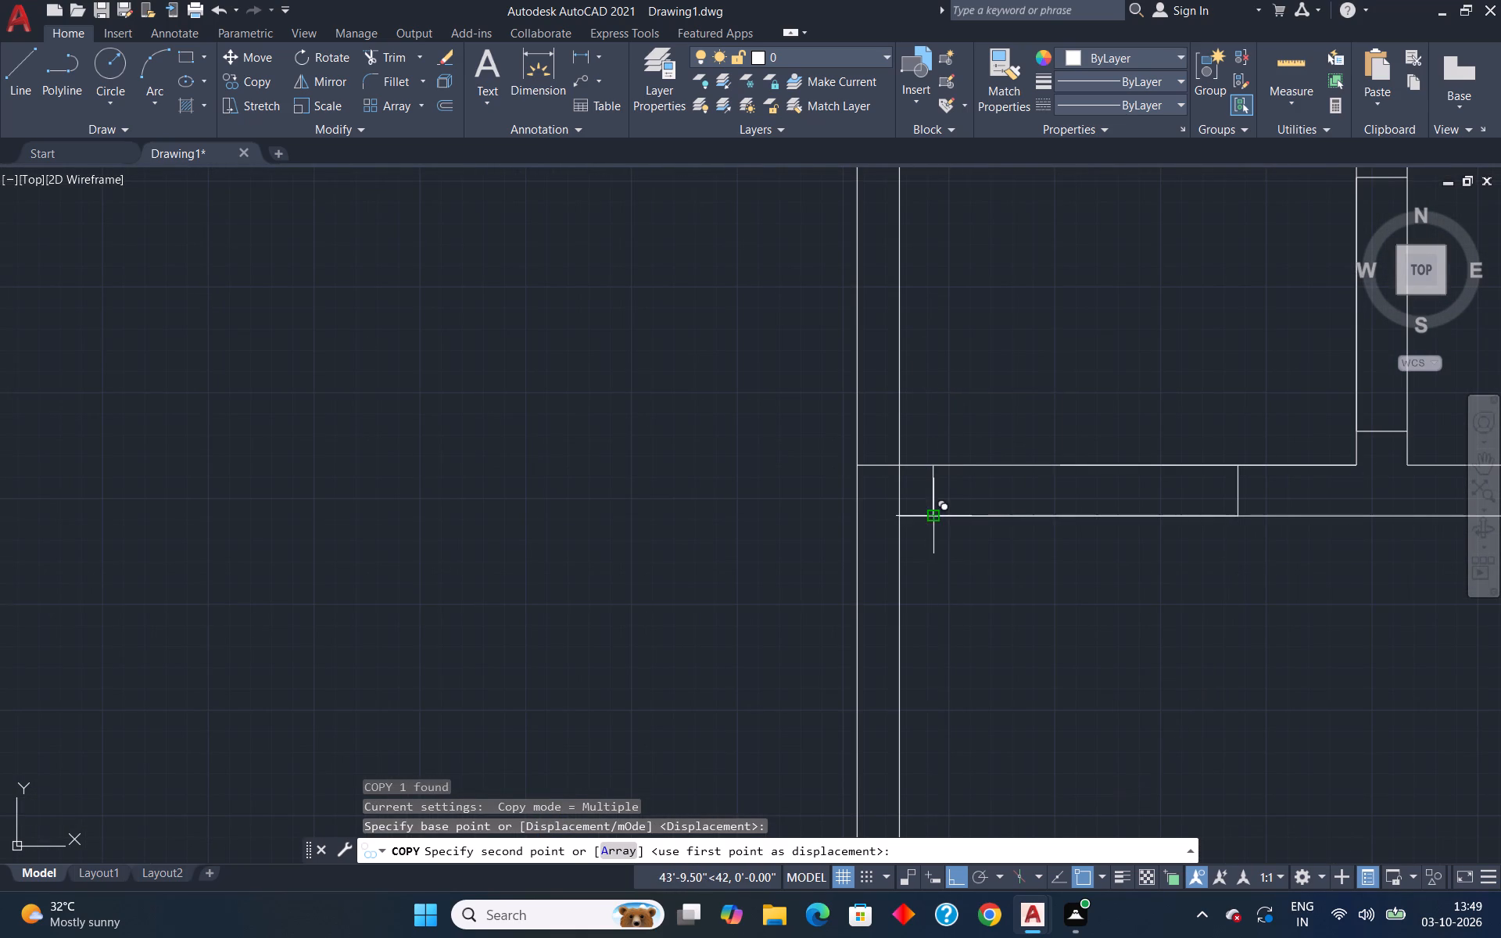
click(937, 521)
scroll(1051, 574, down, 2)
key(Escape)
Set the opening angle of the door in the room beside the stairs to Open 45º.
scroll(1051, 574, down, 1)
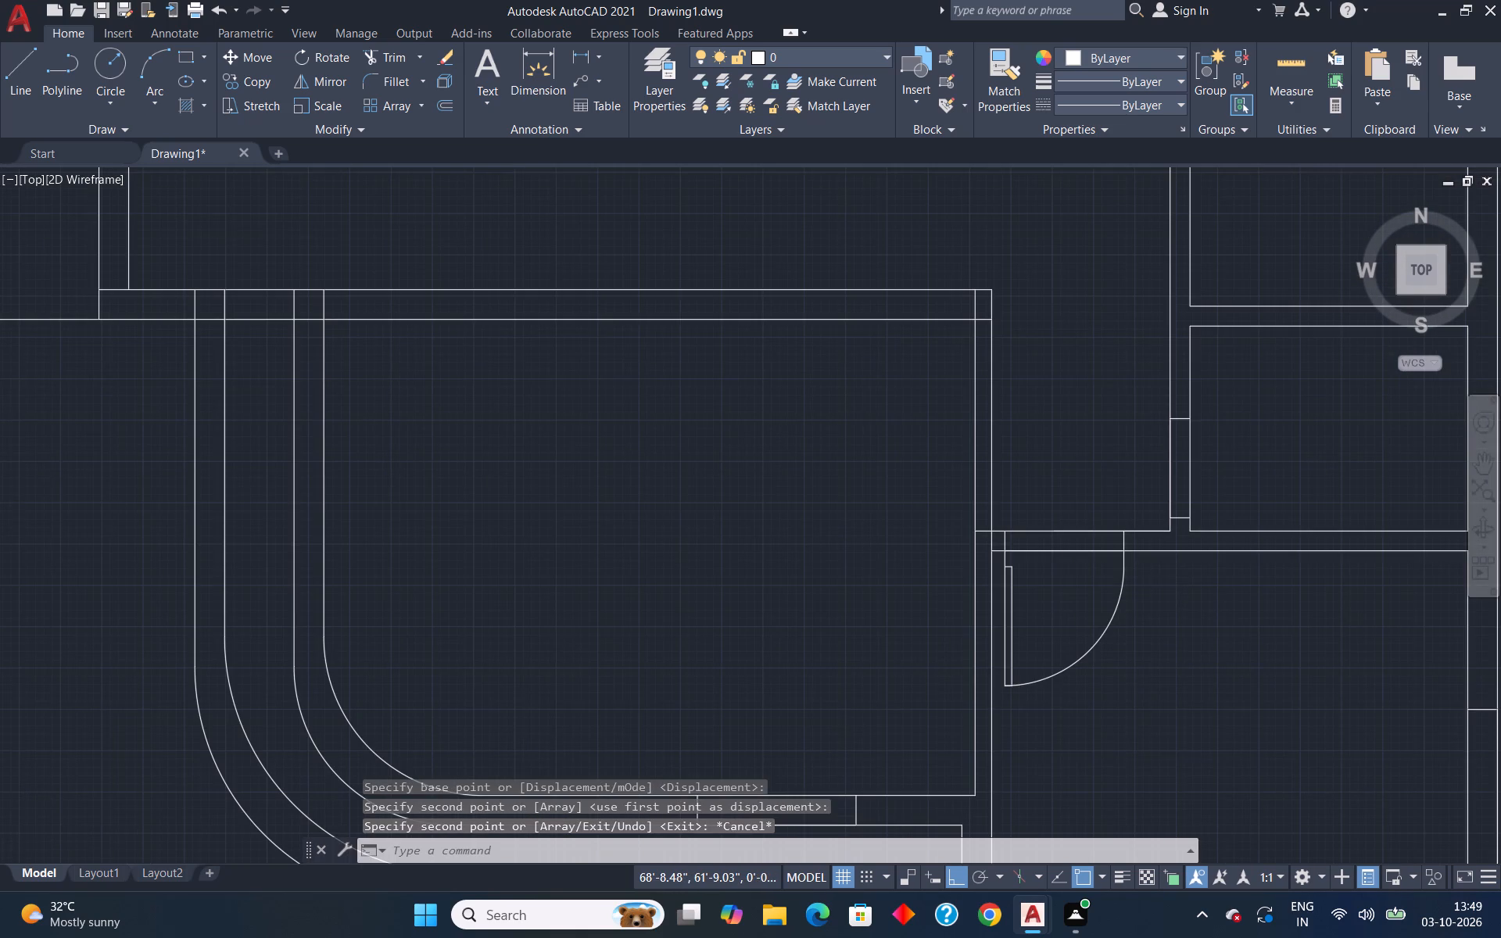
scroll(1051, 574, down, 4)
scroll(961, 664, up, 1)
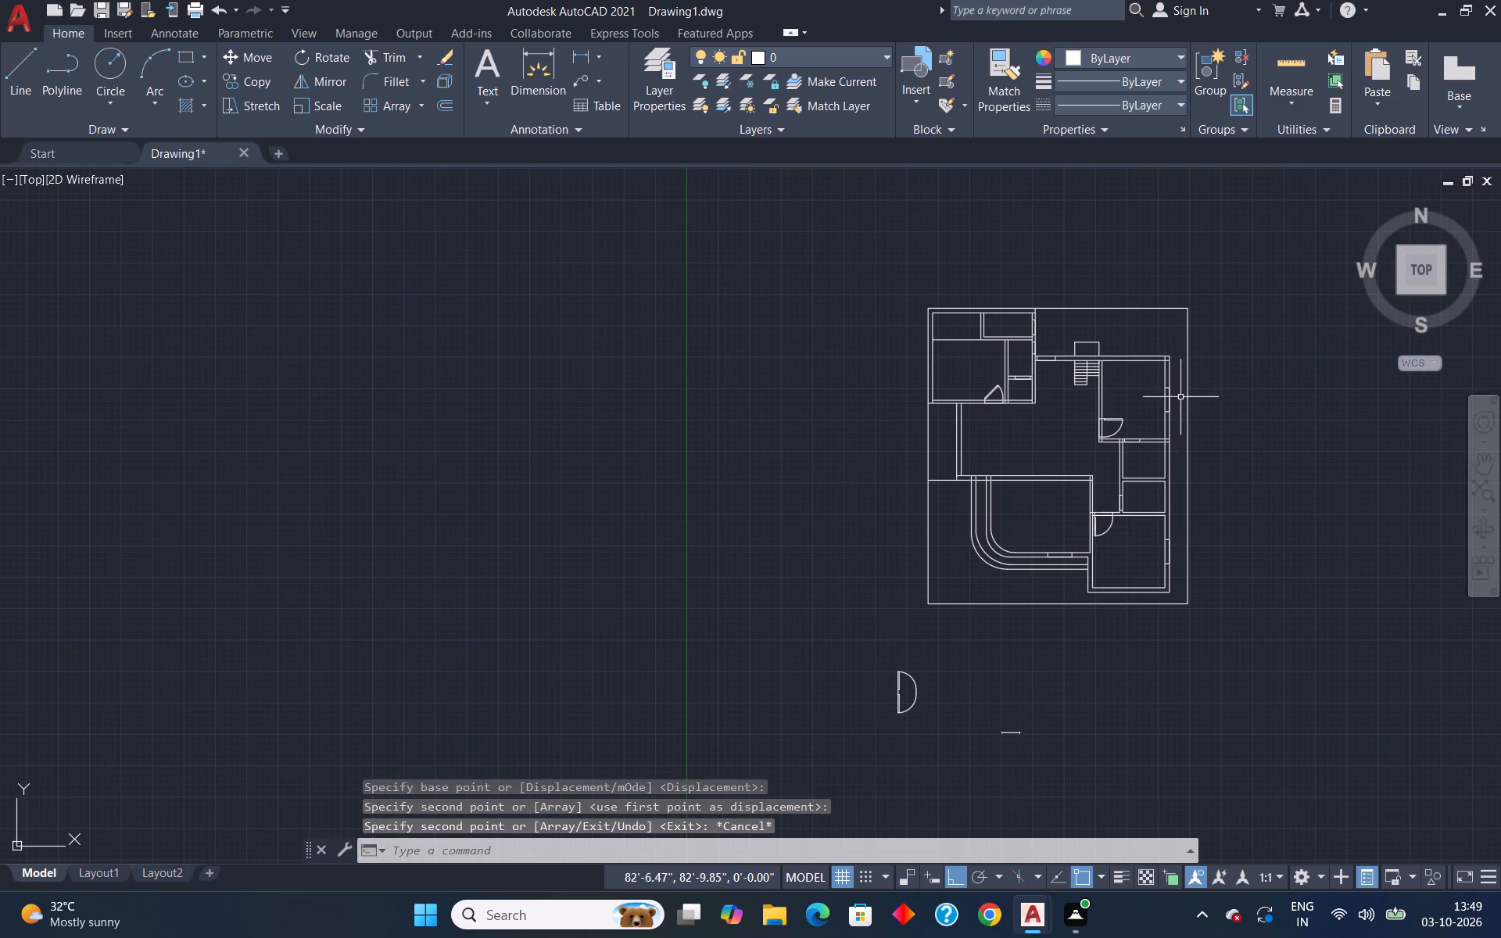
key(Escape)
scroll(1123, 422, up, 3)
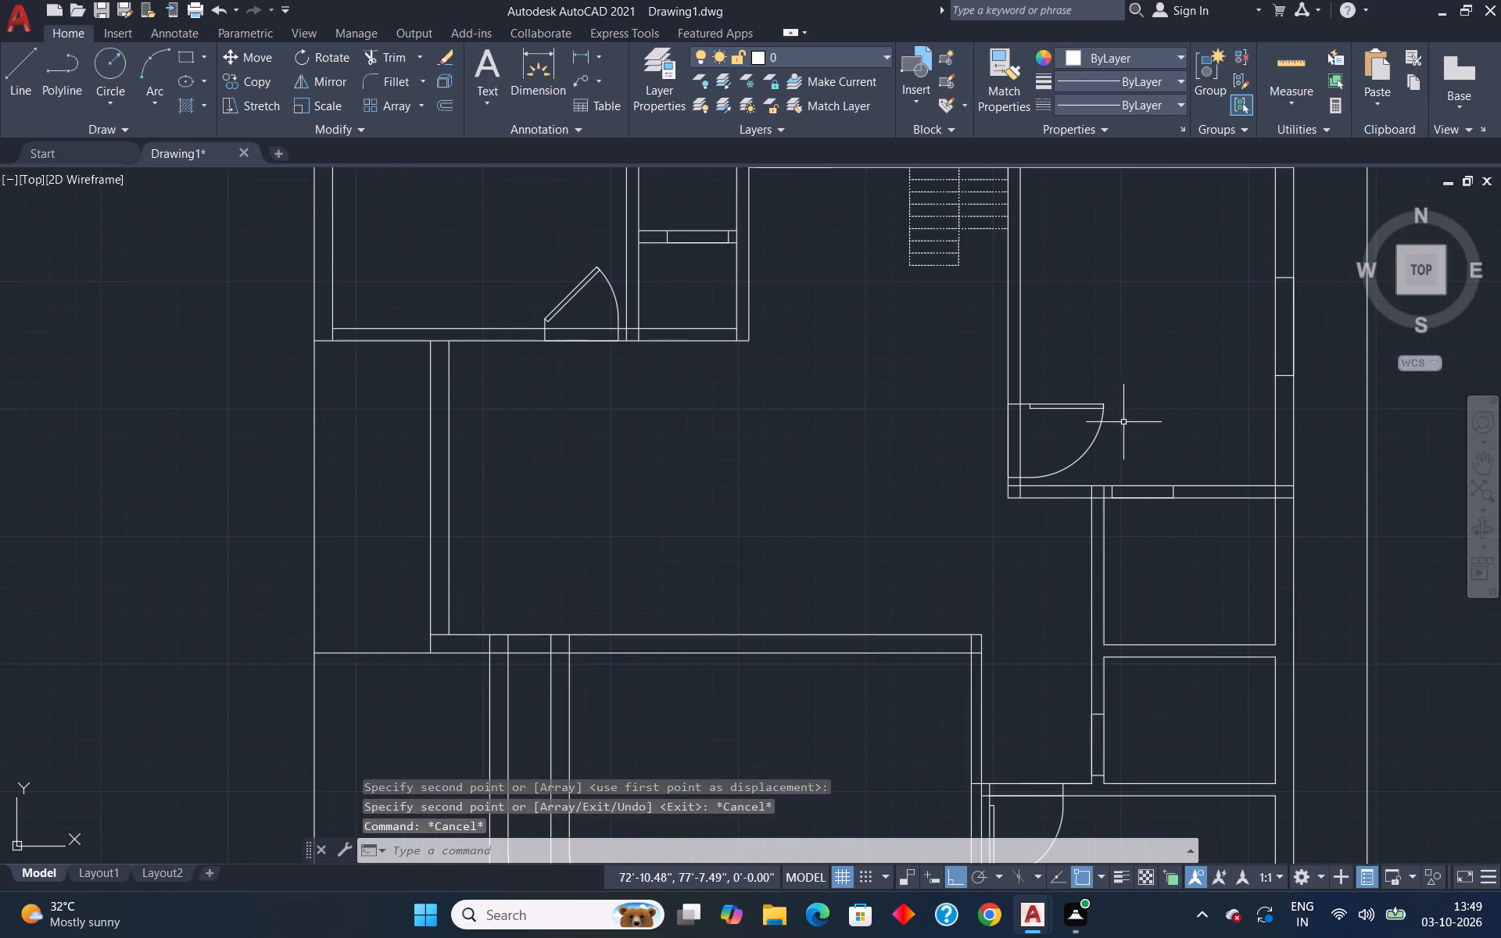
click(1099, 417)
click(1070, 391)
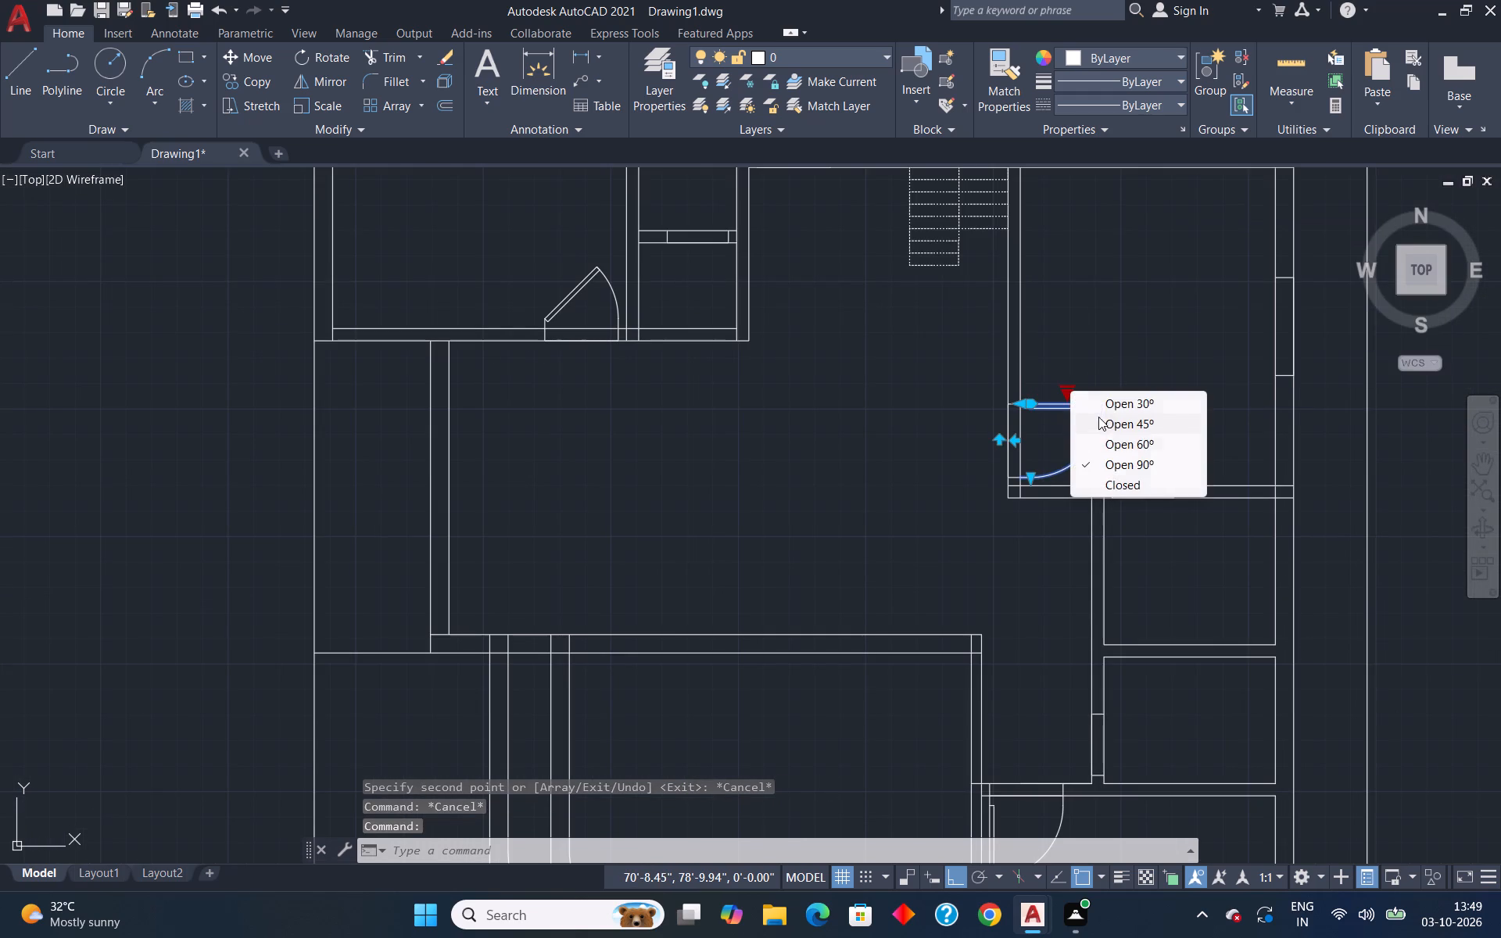
click(1108, 424)
key(Escape)
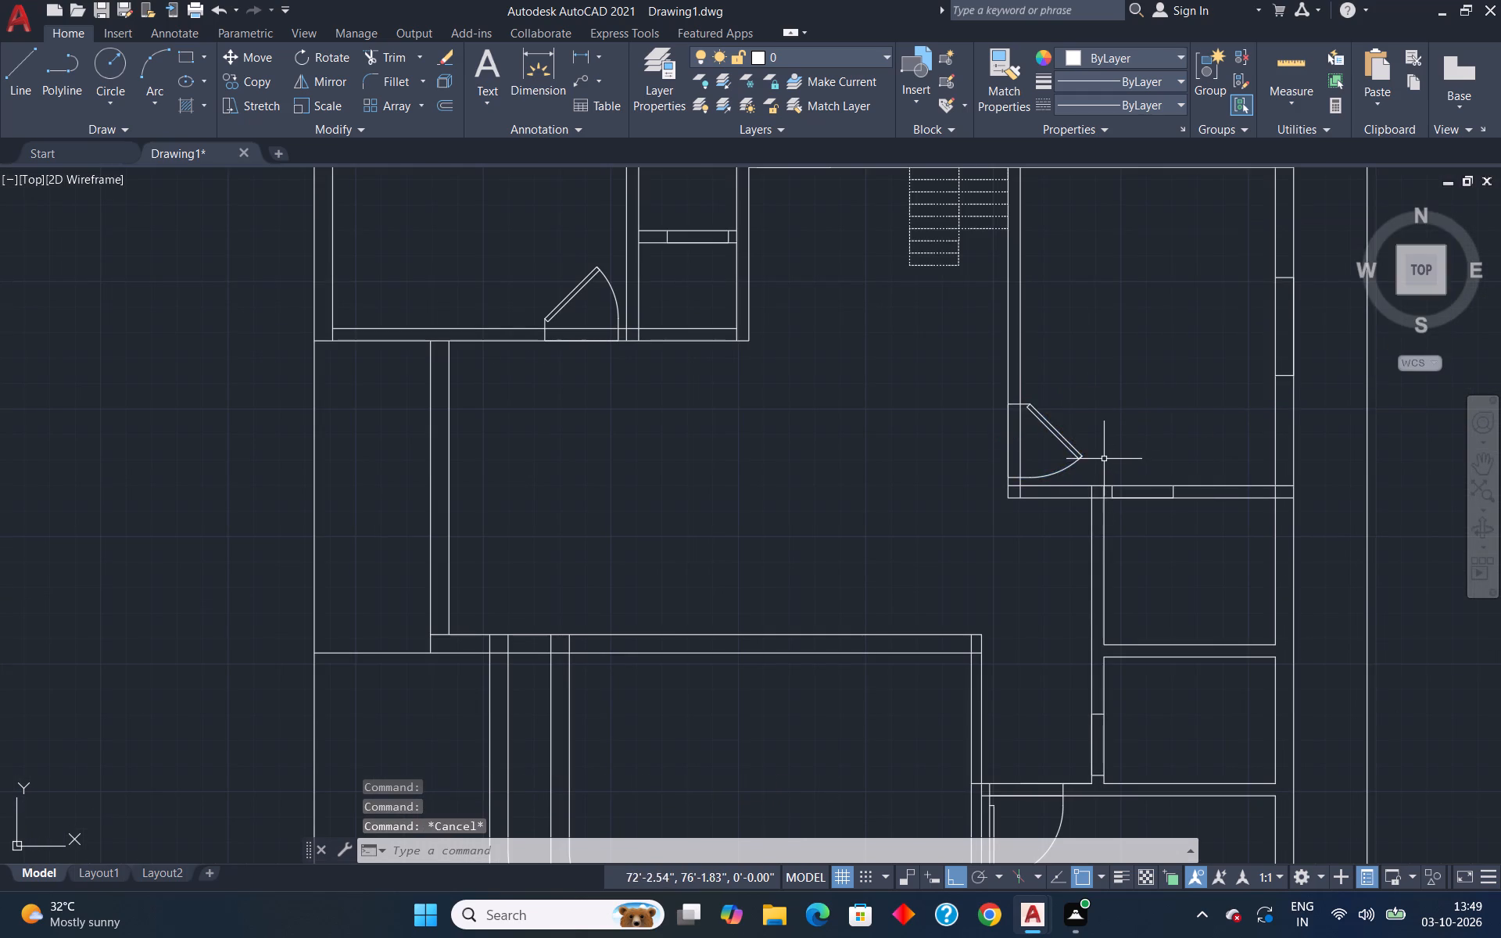
Set the opening angle of the door in the plan's bottom-right room to Open 45º.
scroll(1104, 461, down, 4)
scroll(1097, 547, up, 4)
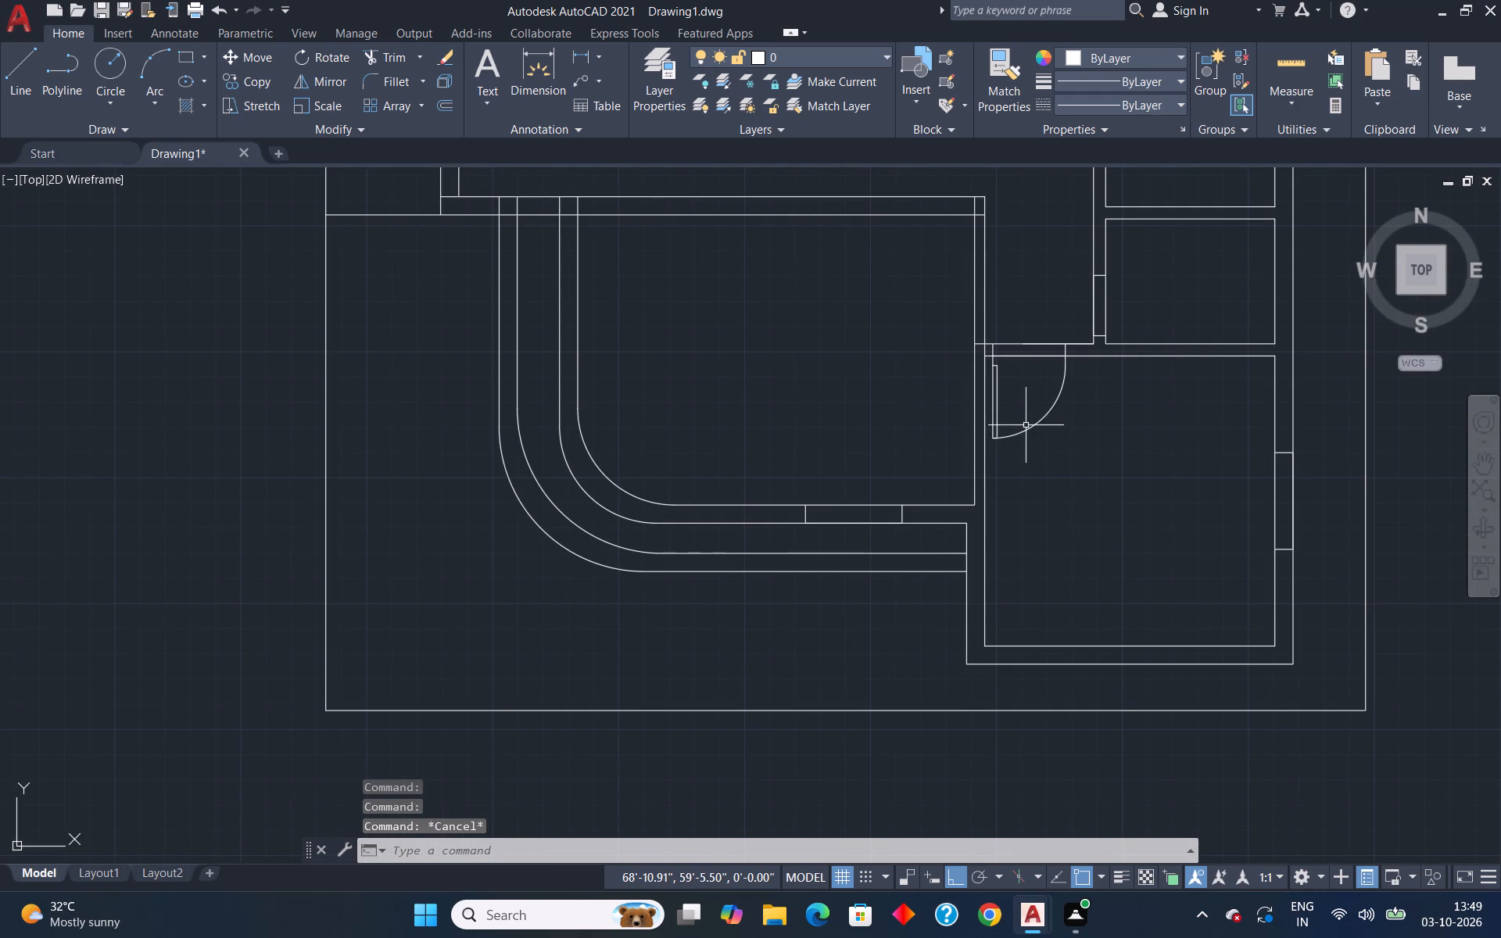
click(1026, 431)
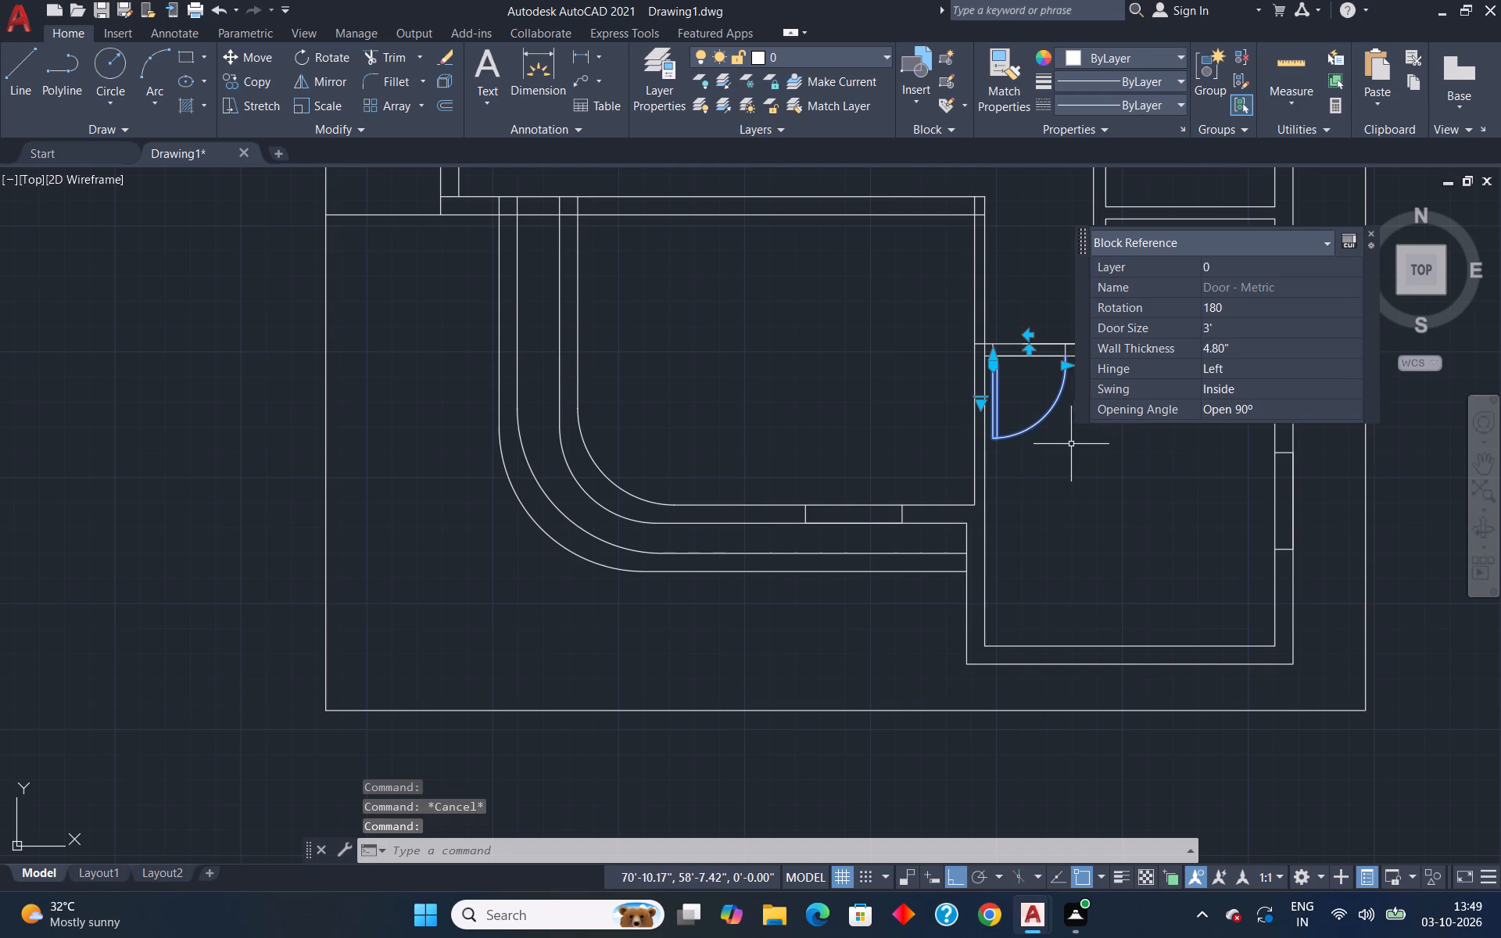
click(984, 403)
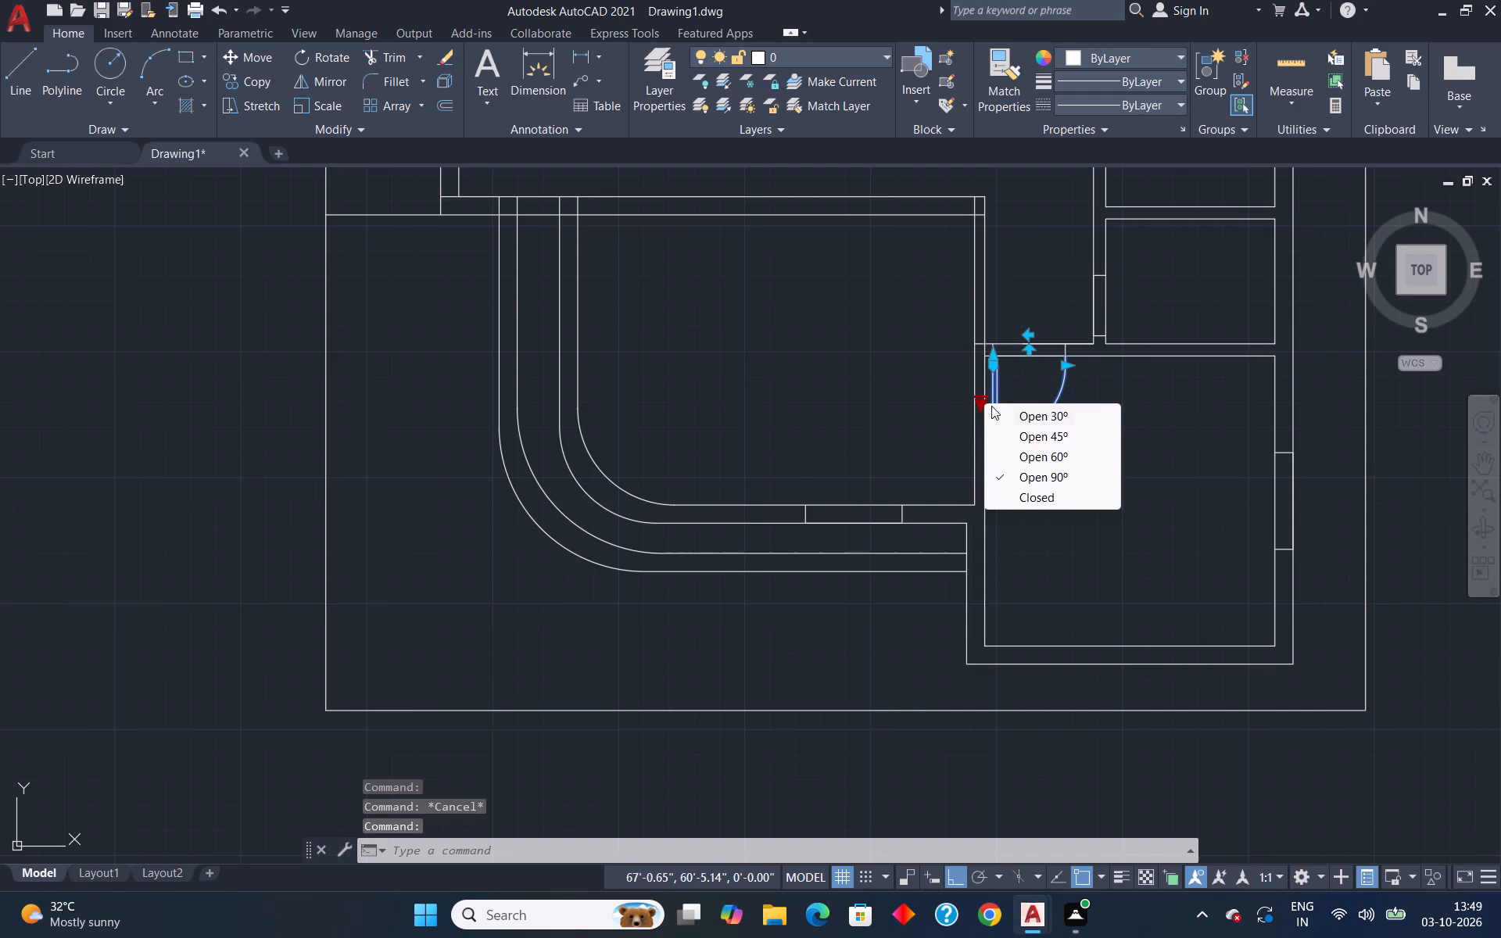
click(1038, 435)
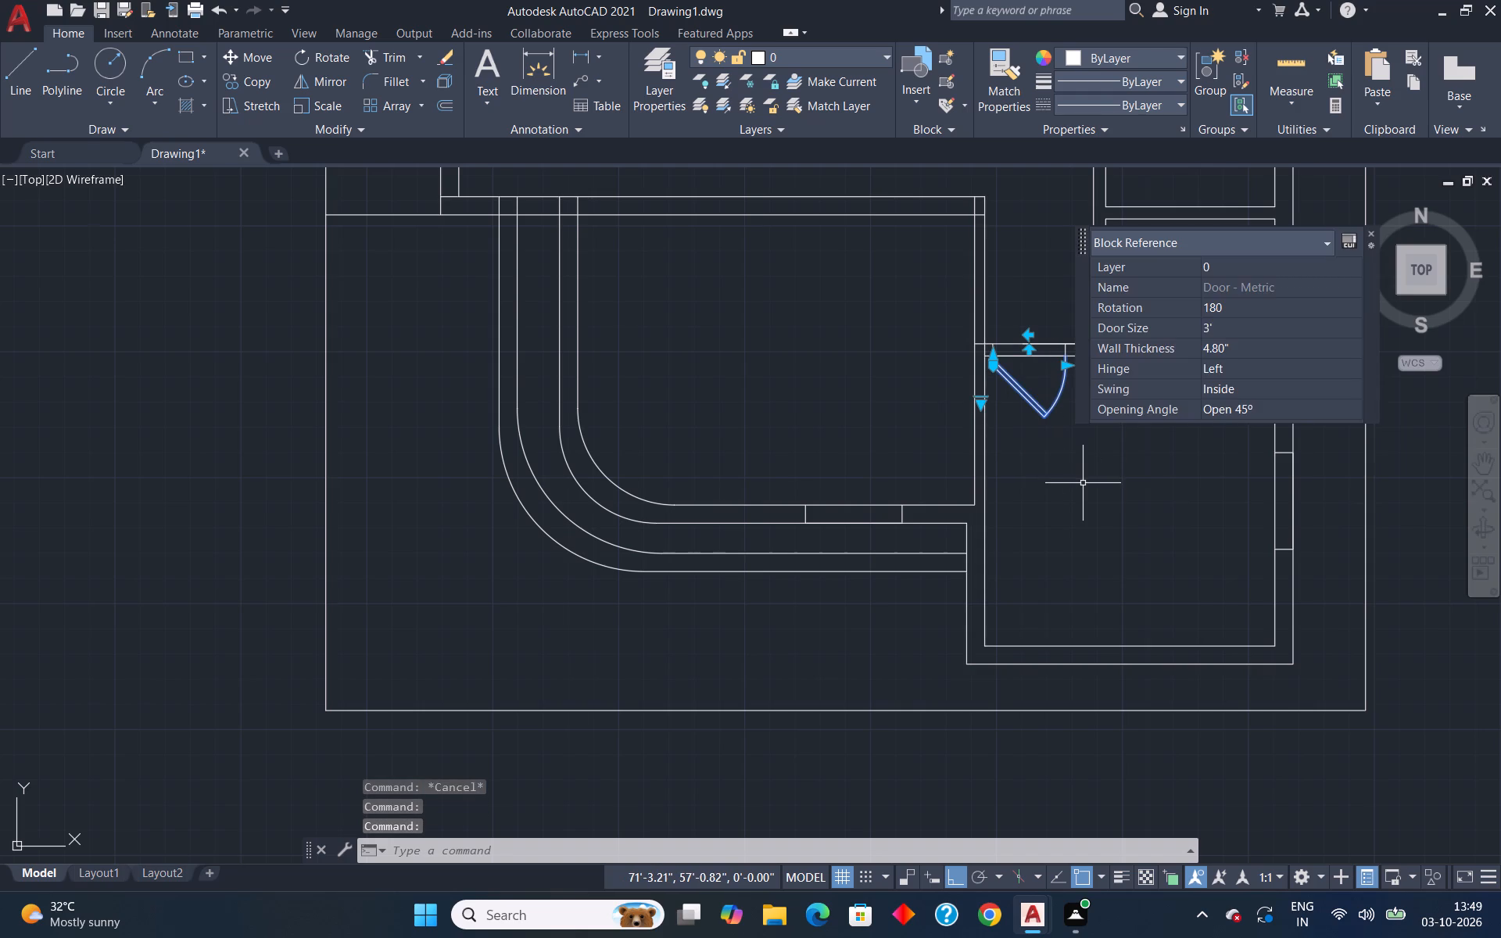
key(Escape)
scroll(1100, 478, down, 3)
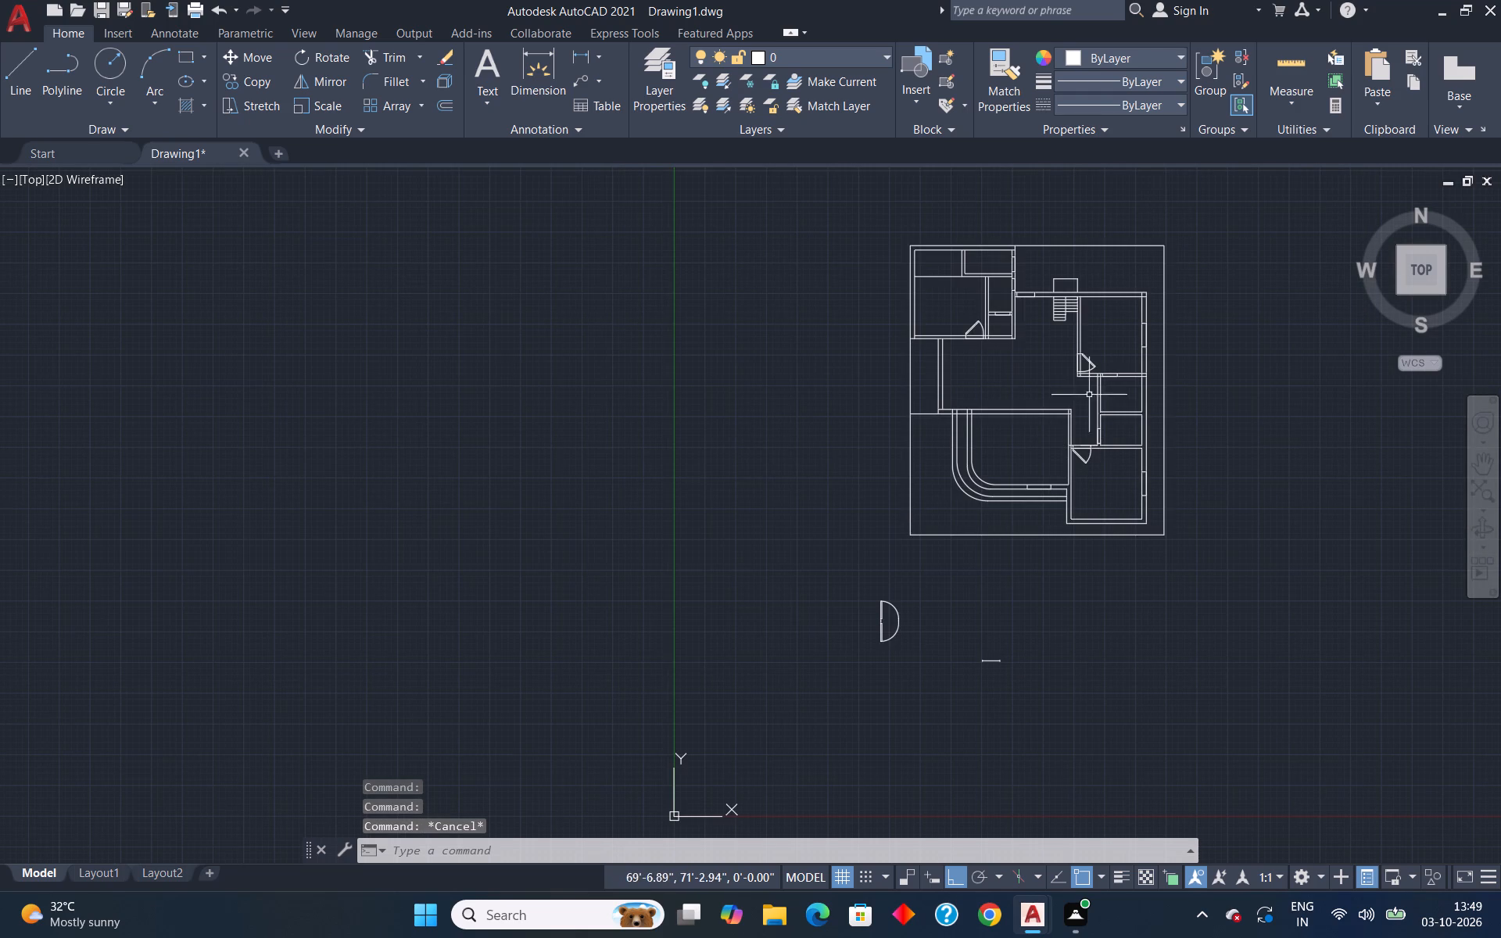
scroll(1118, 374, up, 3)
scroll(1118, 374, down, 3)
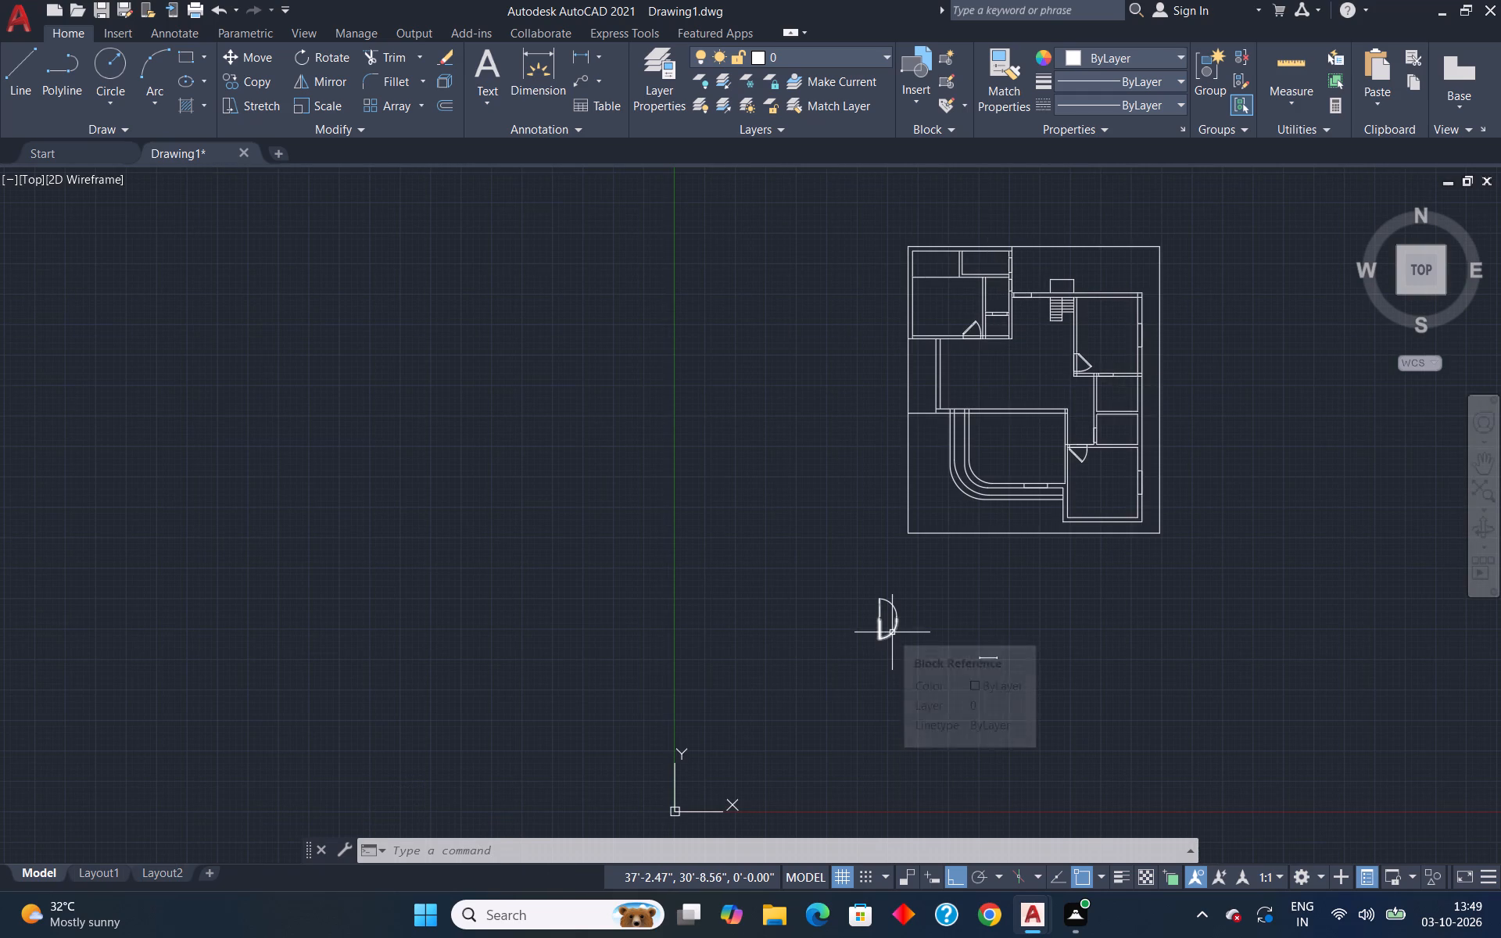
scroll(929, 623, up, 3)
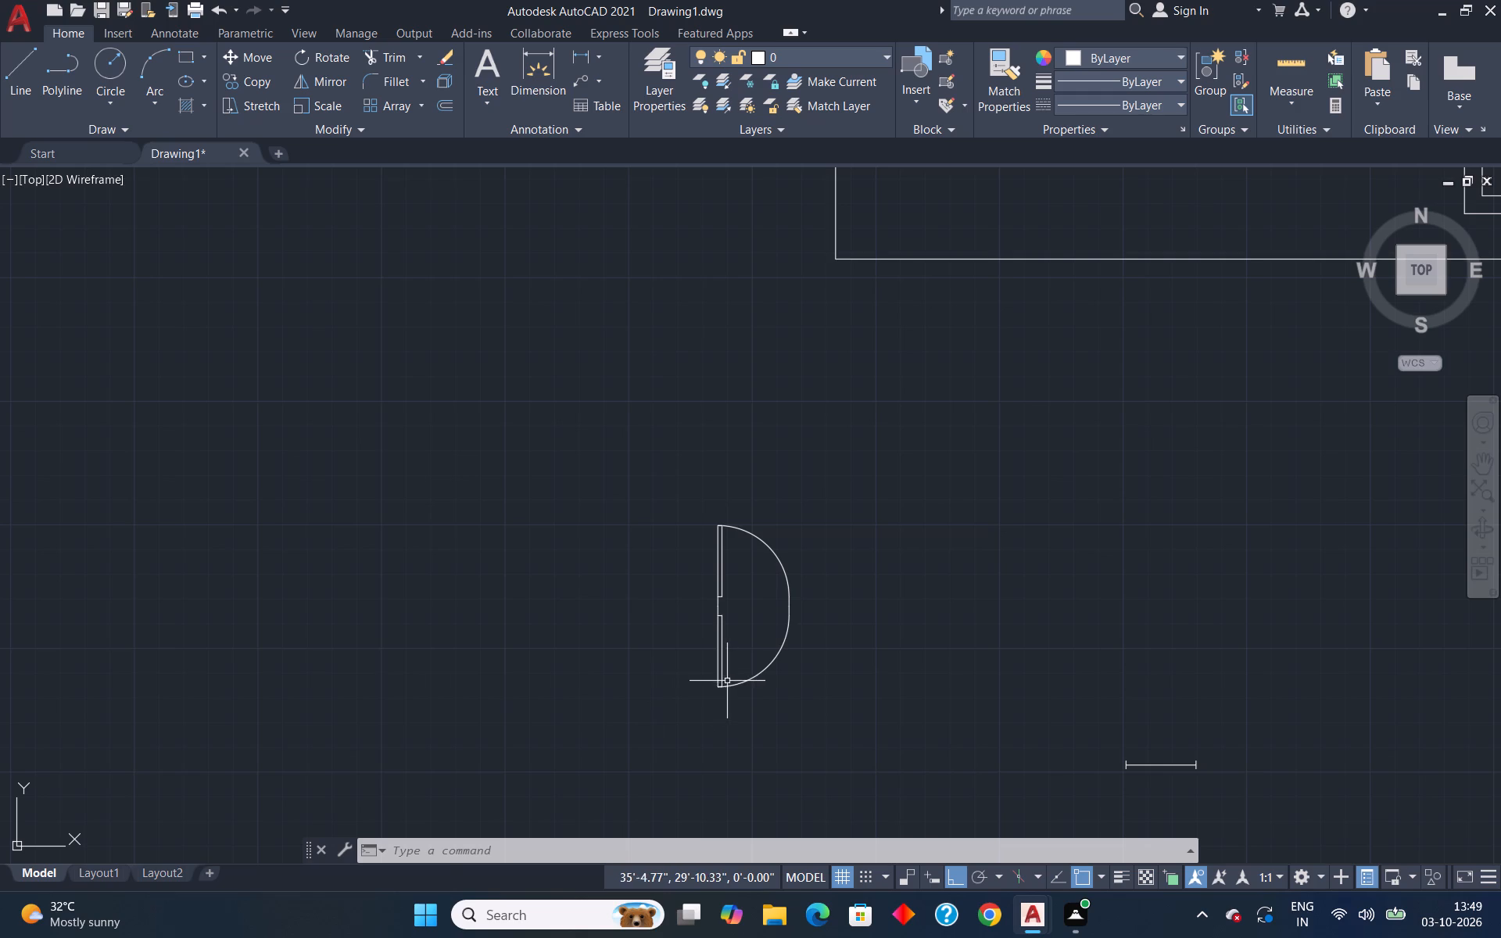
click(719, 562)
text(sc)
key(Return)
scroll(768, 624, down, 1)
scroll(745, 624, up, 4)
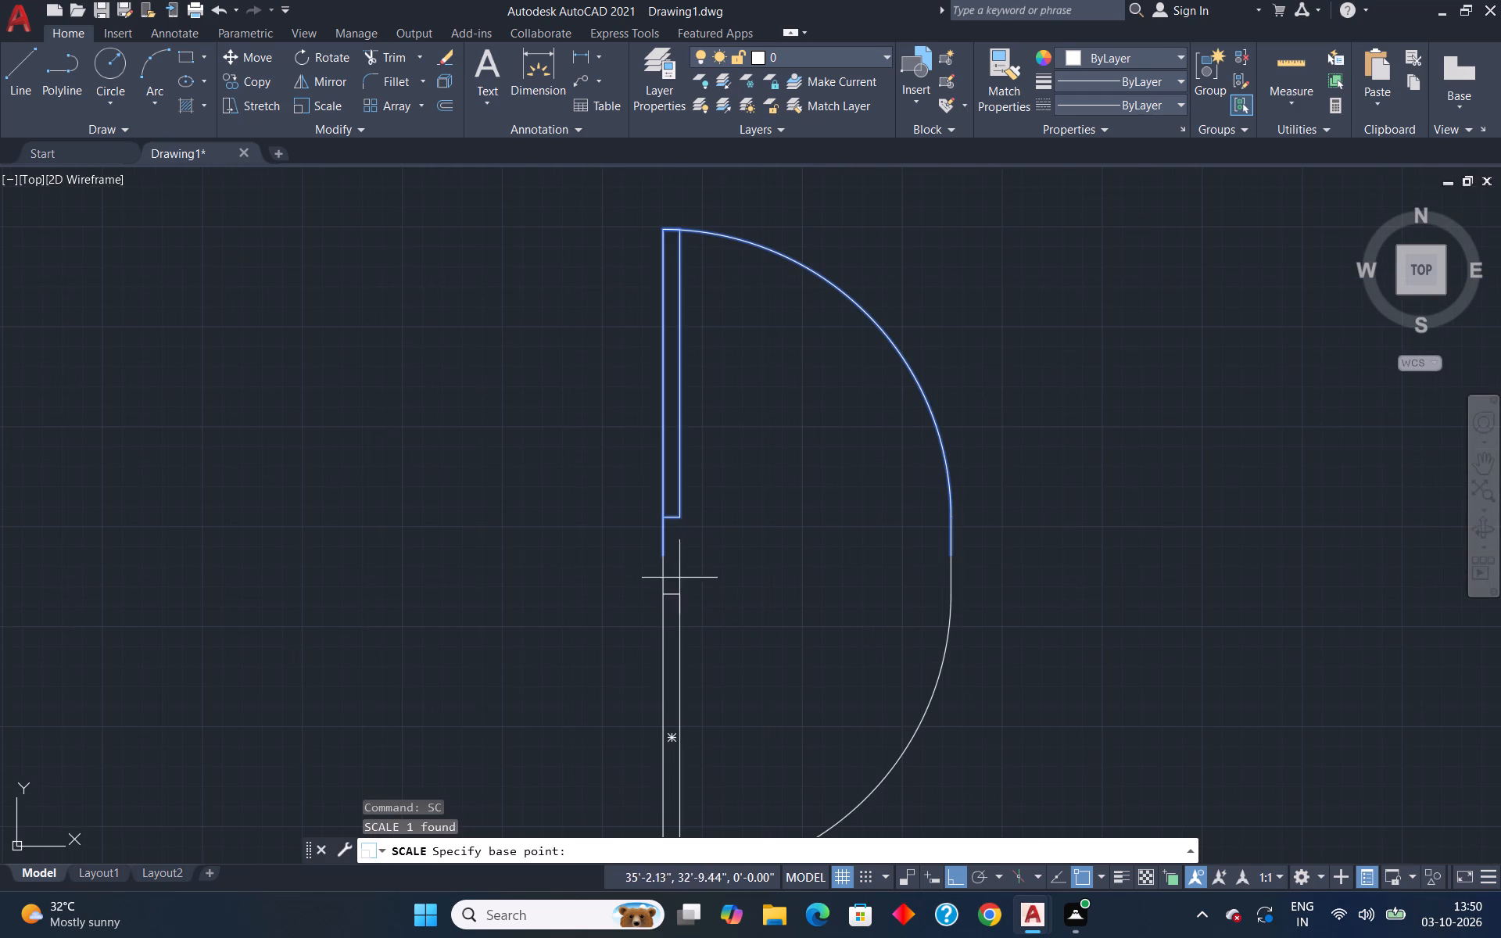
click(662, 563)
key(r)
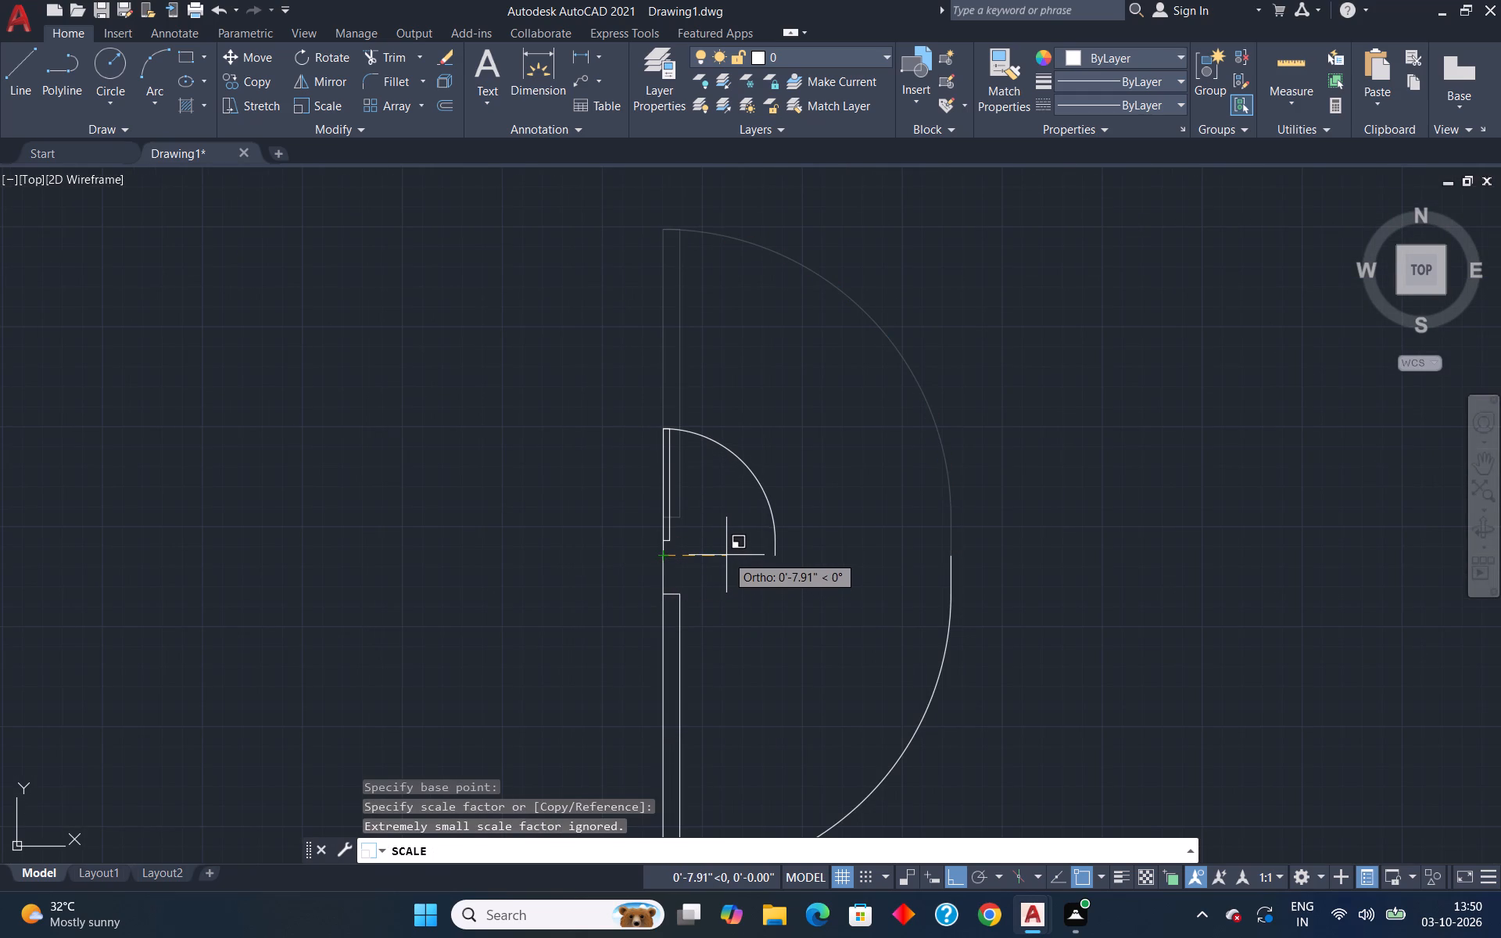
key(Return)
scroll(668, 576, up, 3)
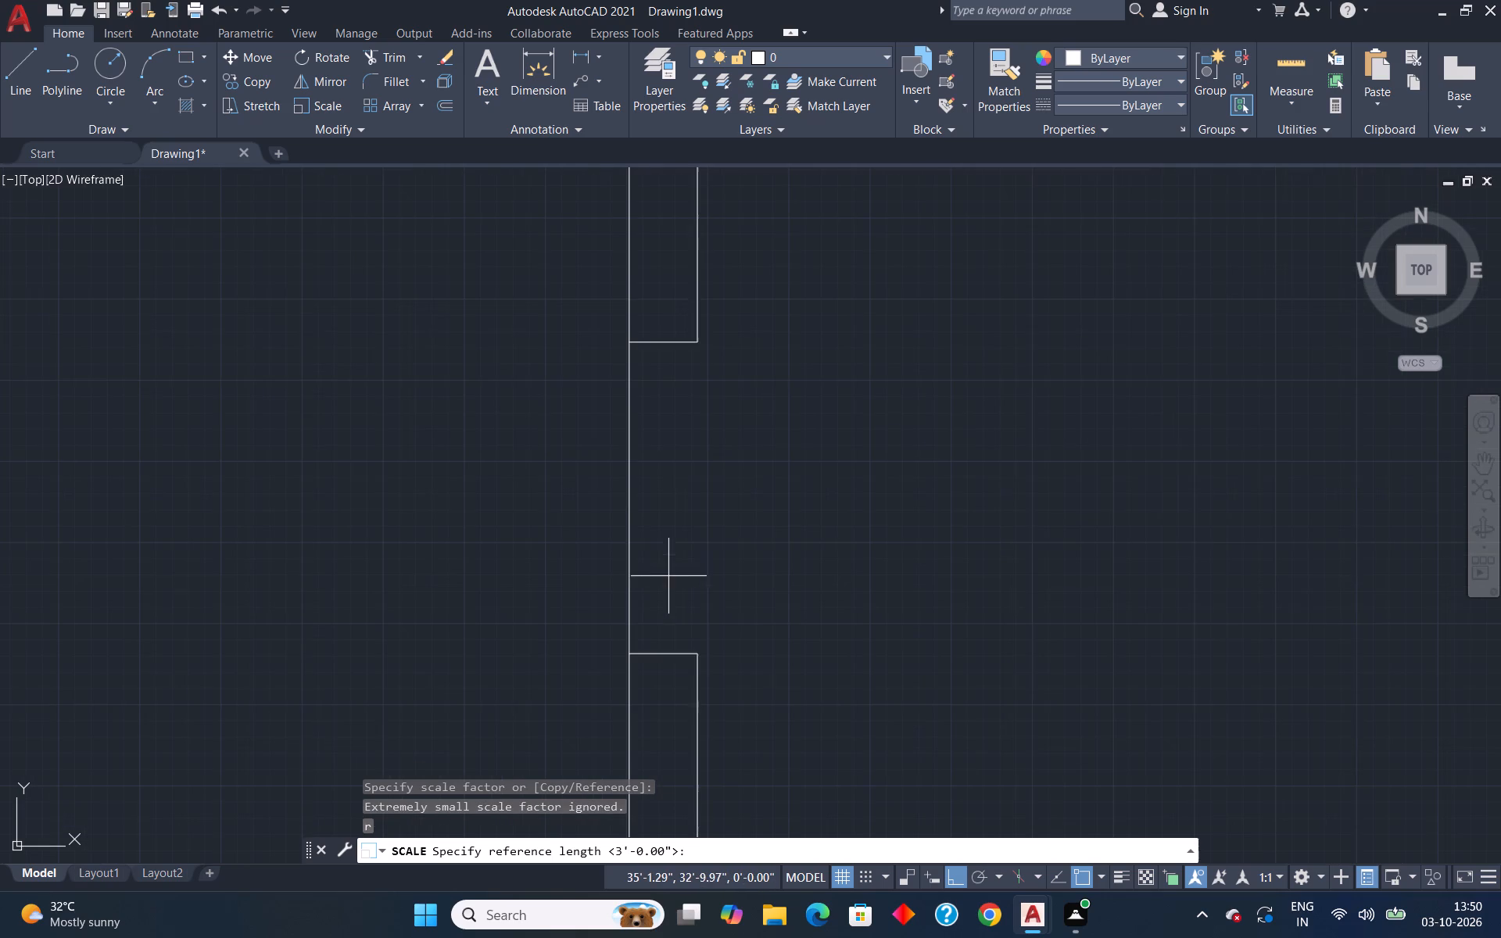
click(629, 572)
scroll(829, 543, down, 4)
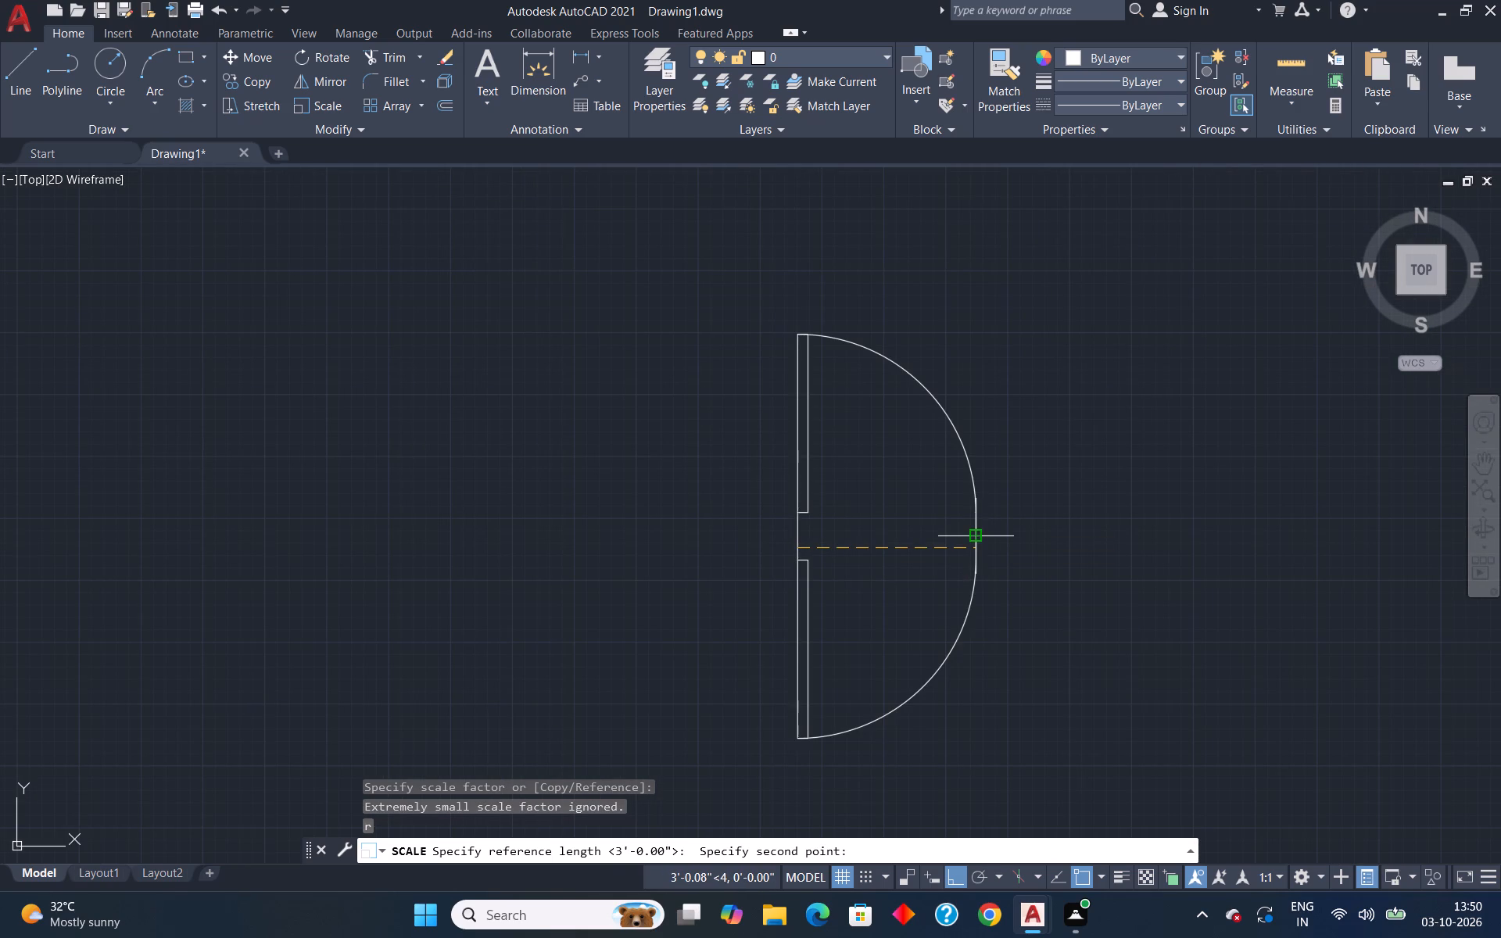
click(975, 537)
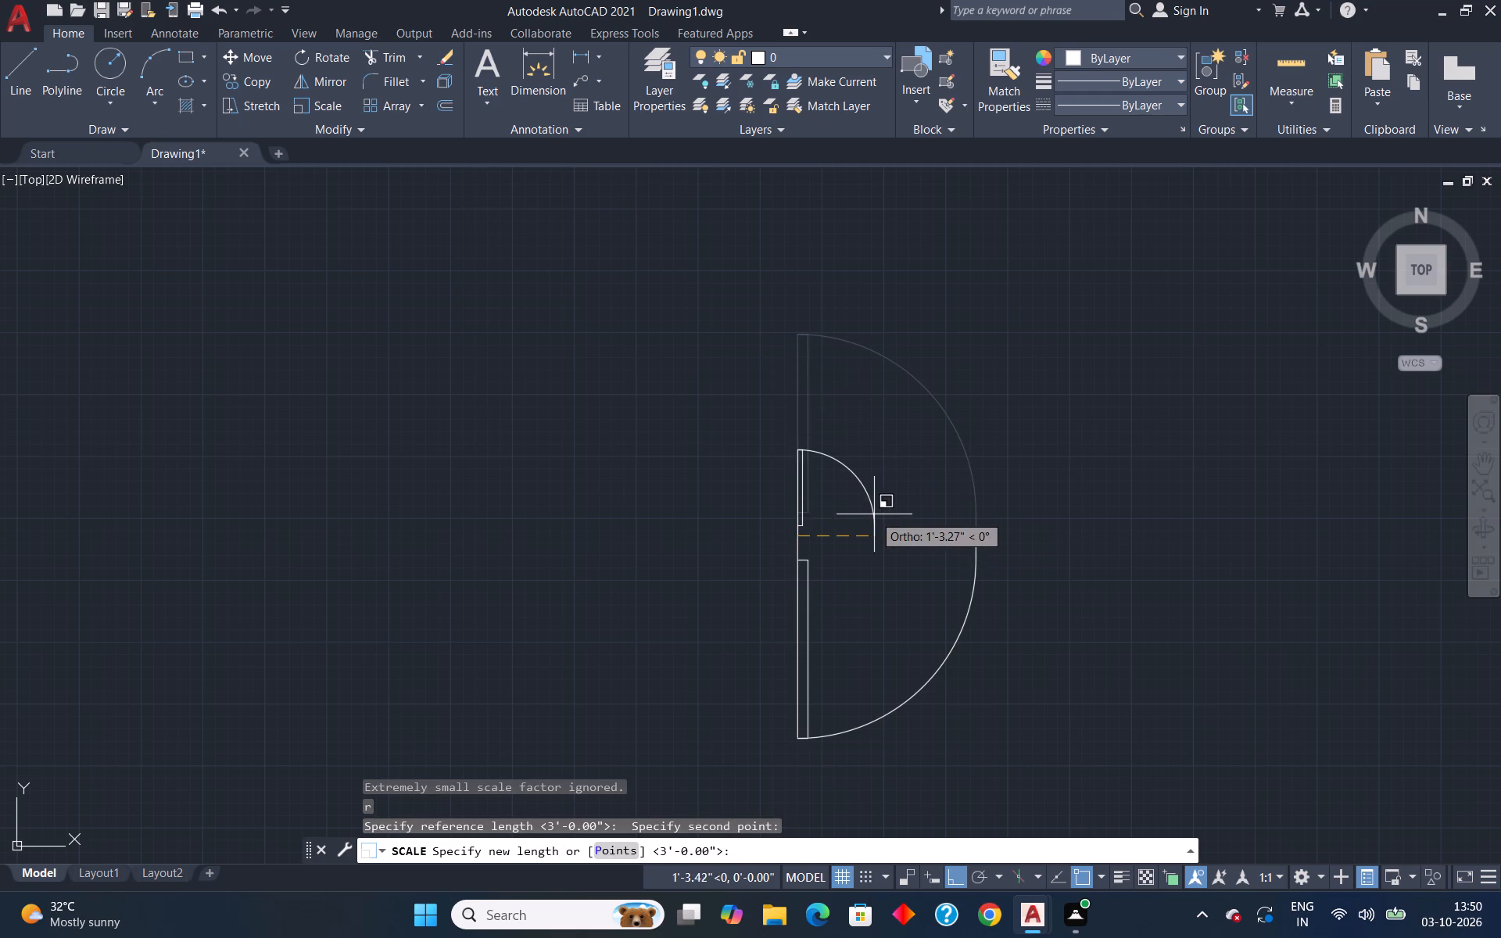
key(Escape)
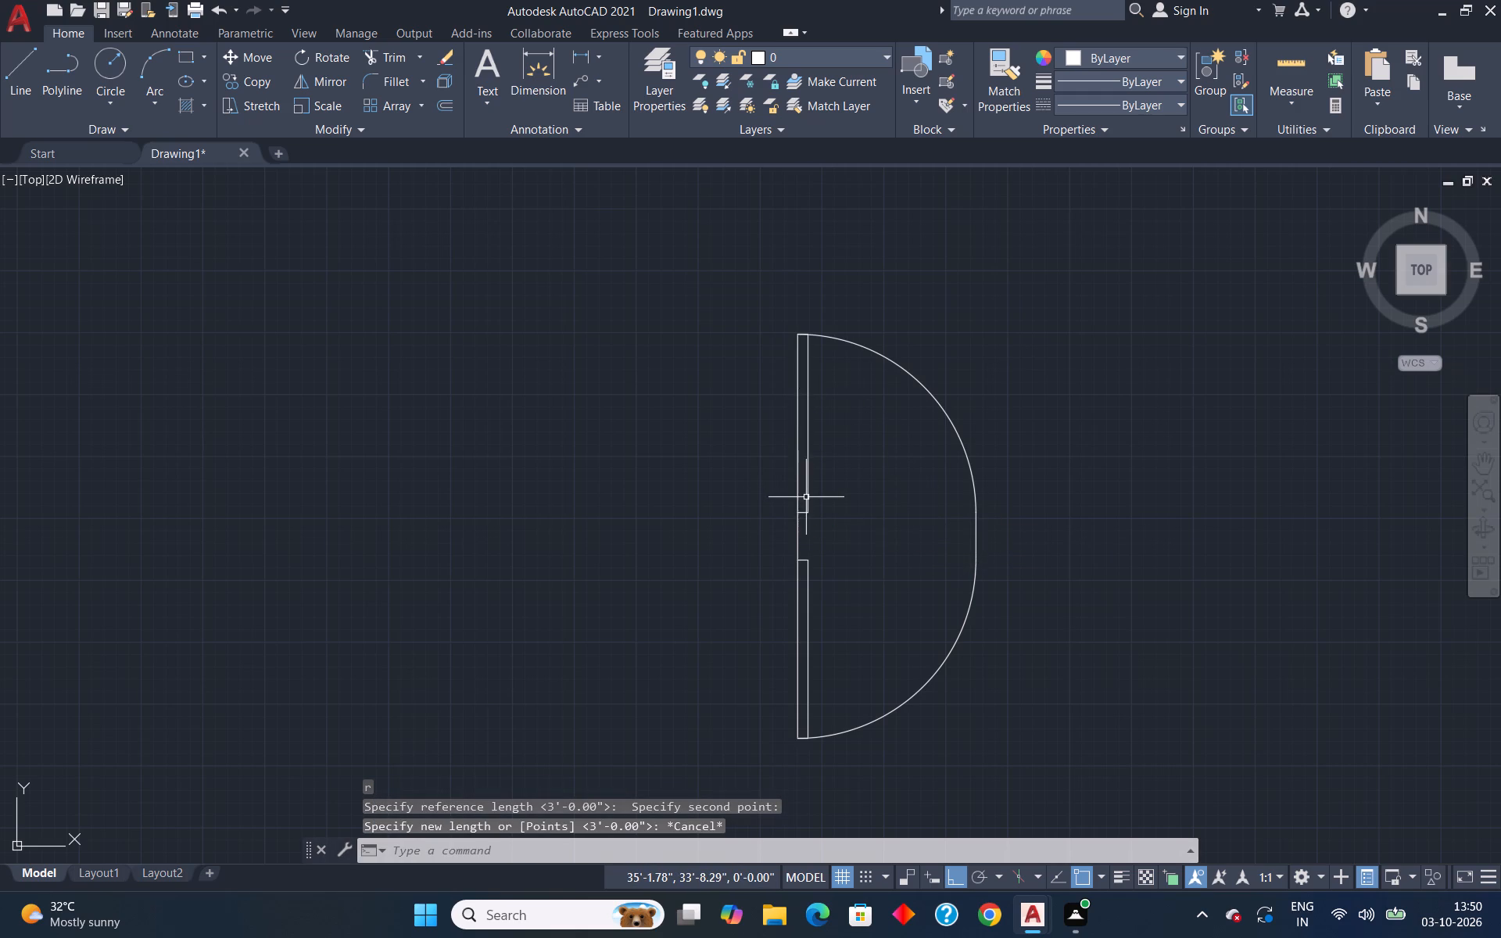
Move the upper source door below the plan straight up, clear of the mirrored door beneath it.
click(806, 497)
key(m)
key(Return)
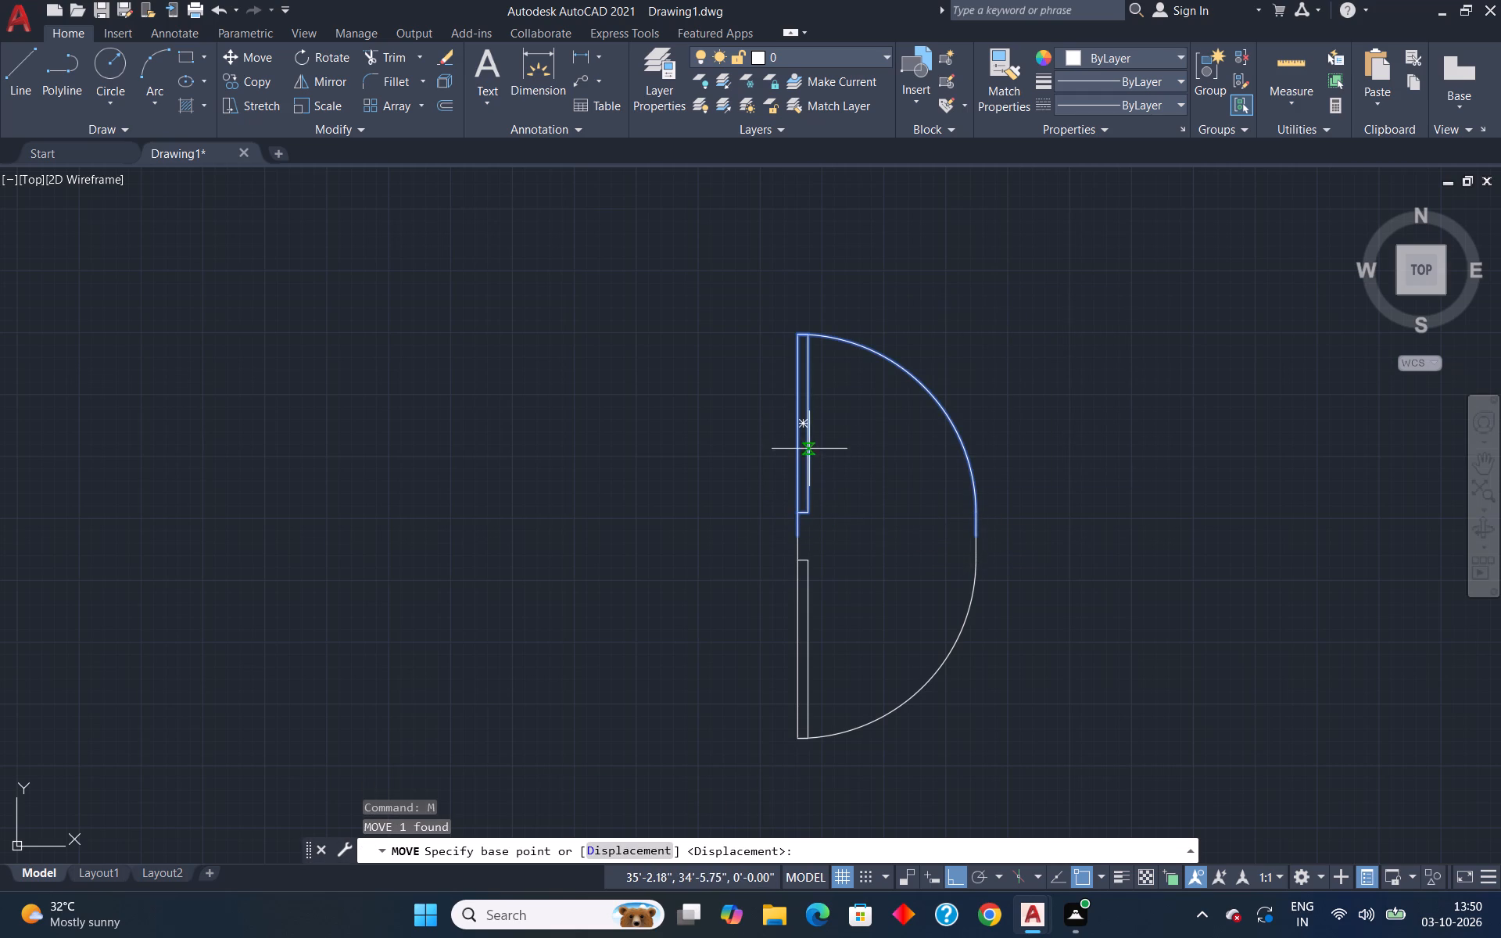
click(805, 442)
click(808, 373)
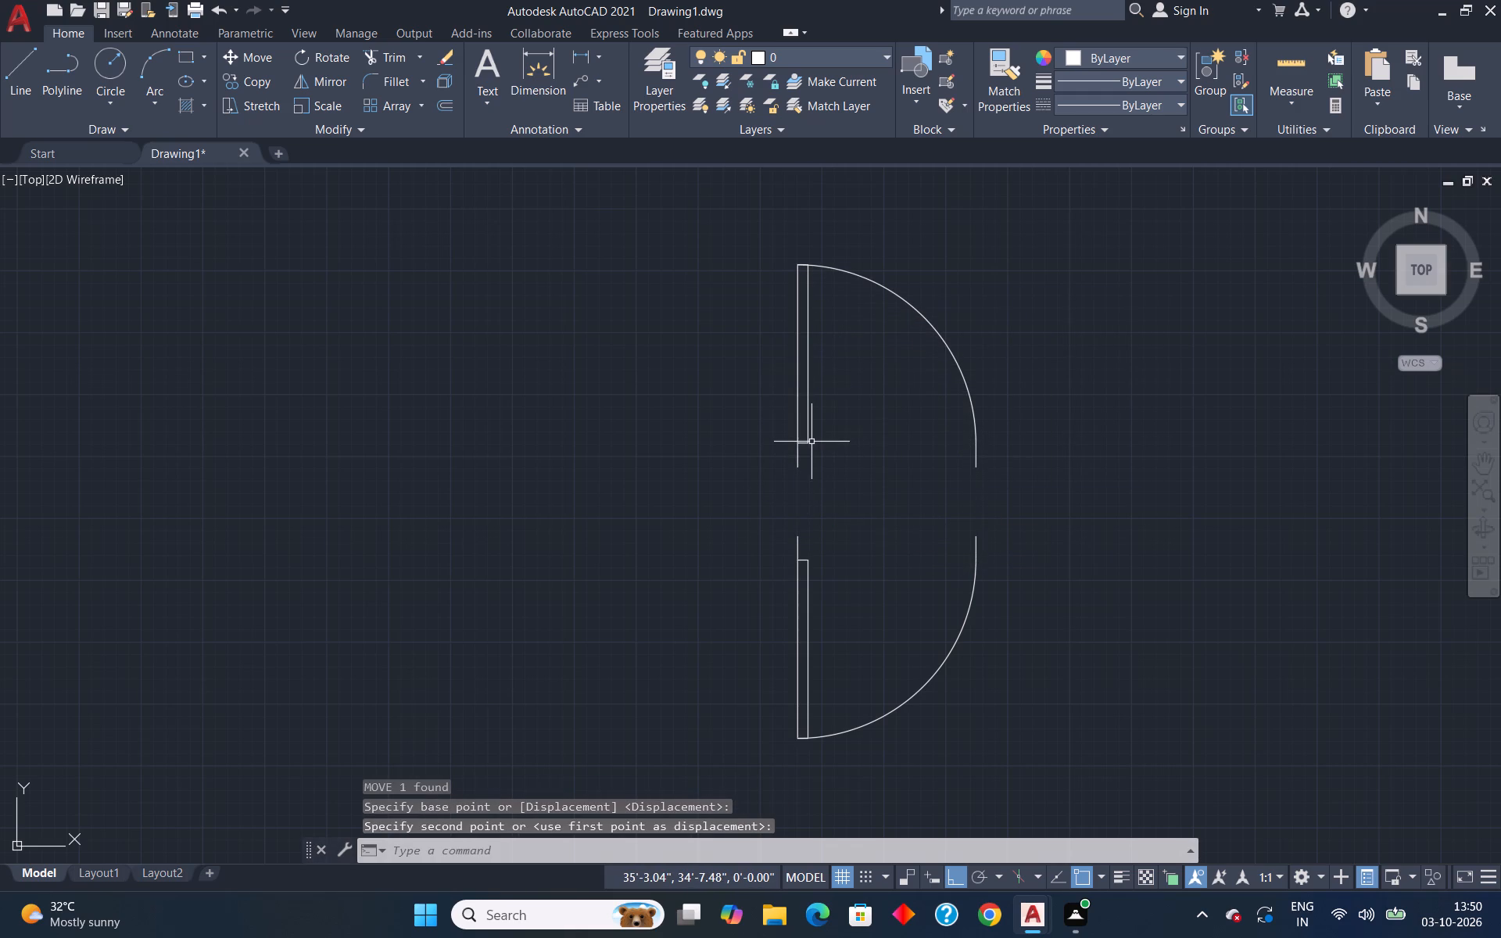
Scale the upper source door by reference about its lower hinge-side endpoint, using its opening width as reference and 2'6" as new length.
click(808, 438)
key(s)
key(c)
key(Return)
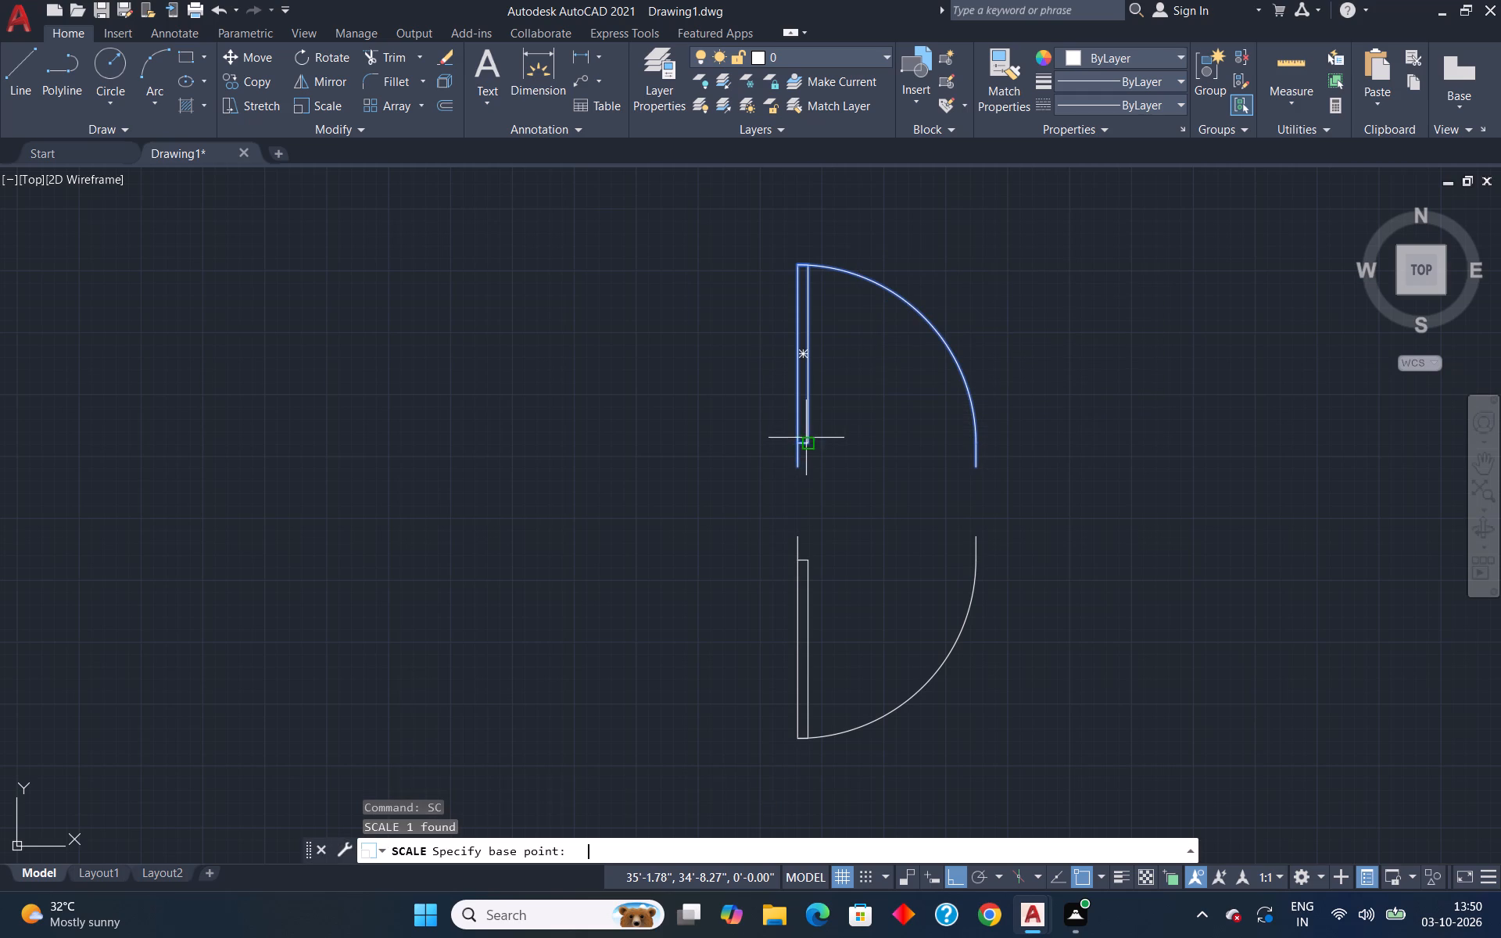
click(797, 465)
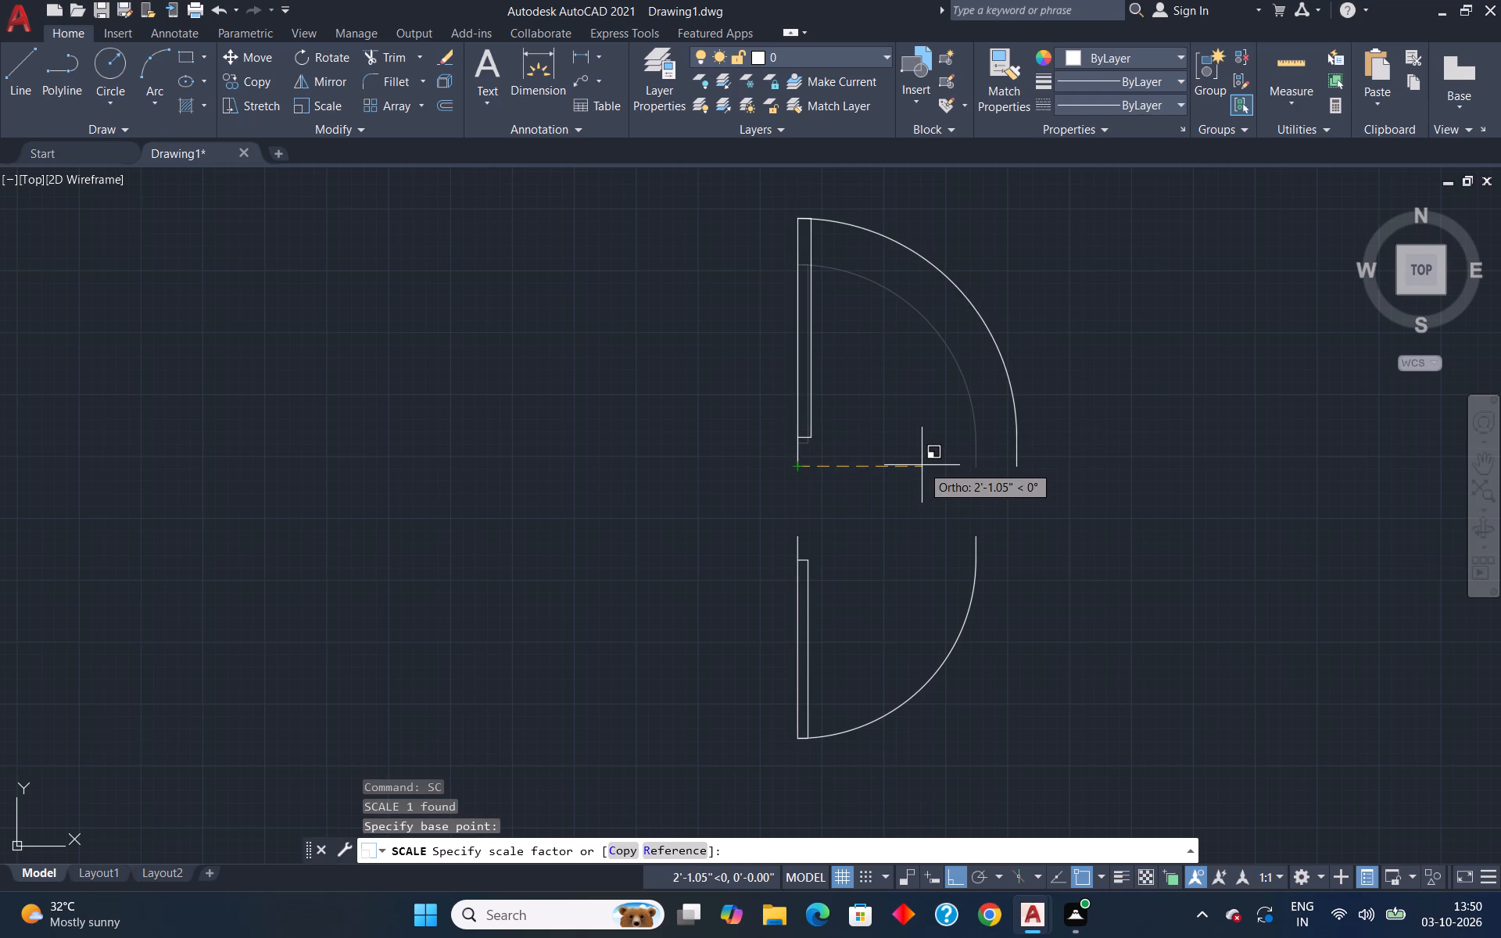
key(r)
key(Return)
click(797, 469)
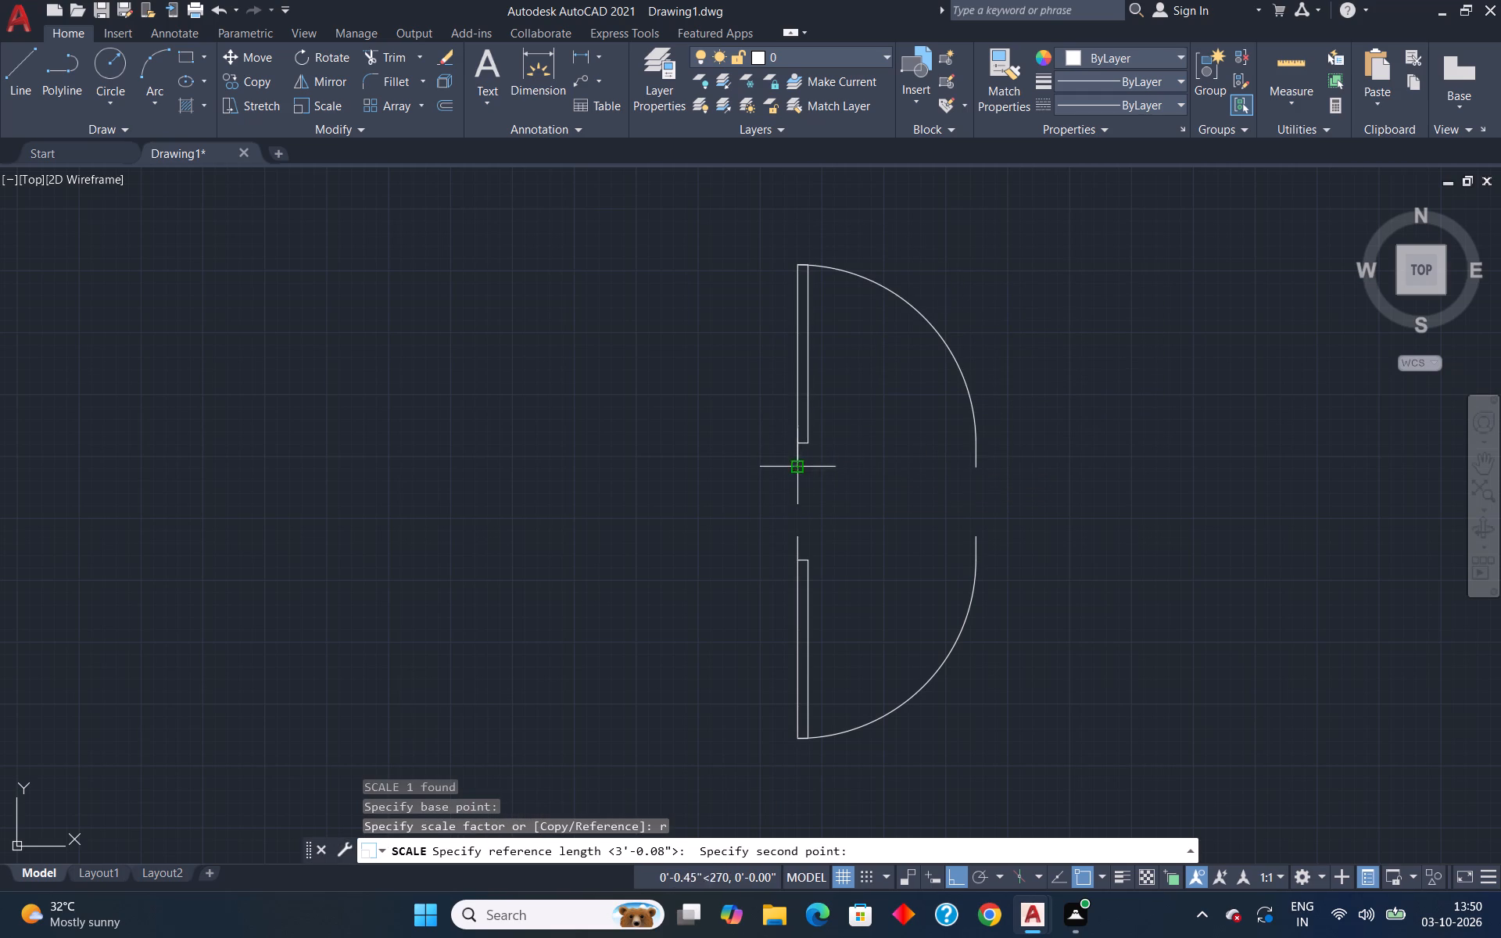
click(975, 467)
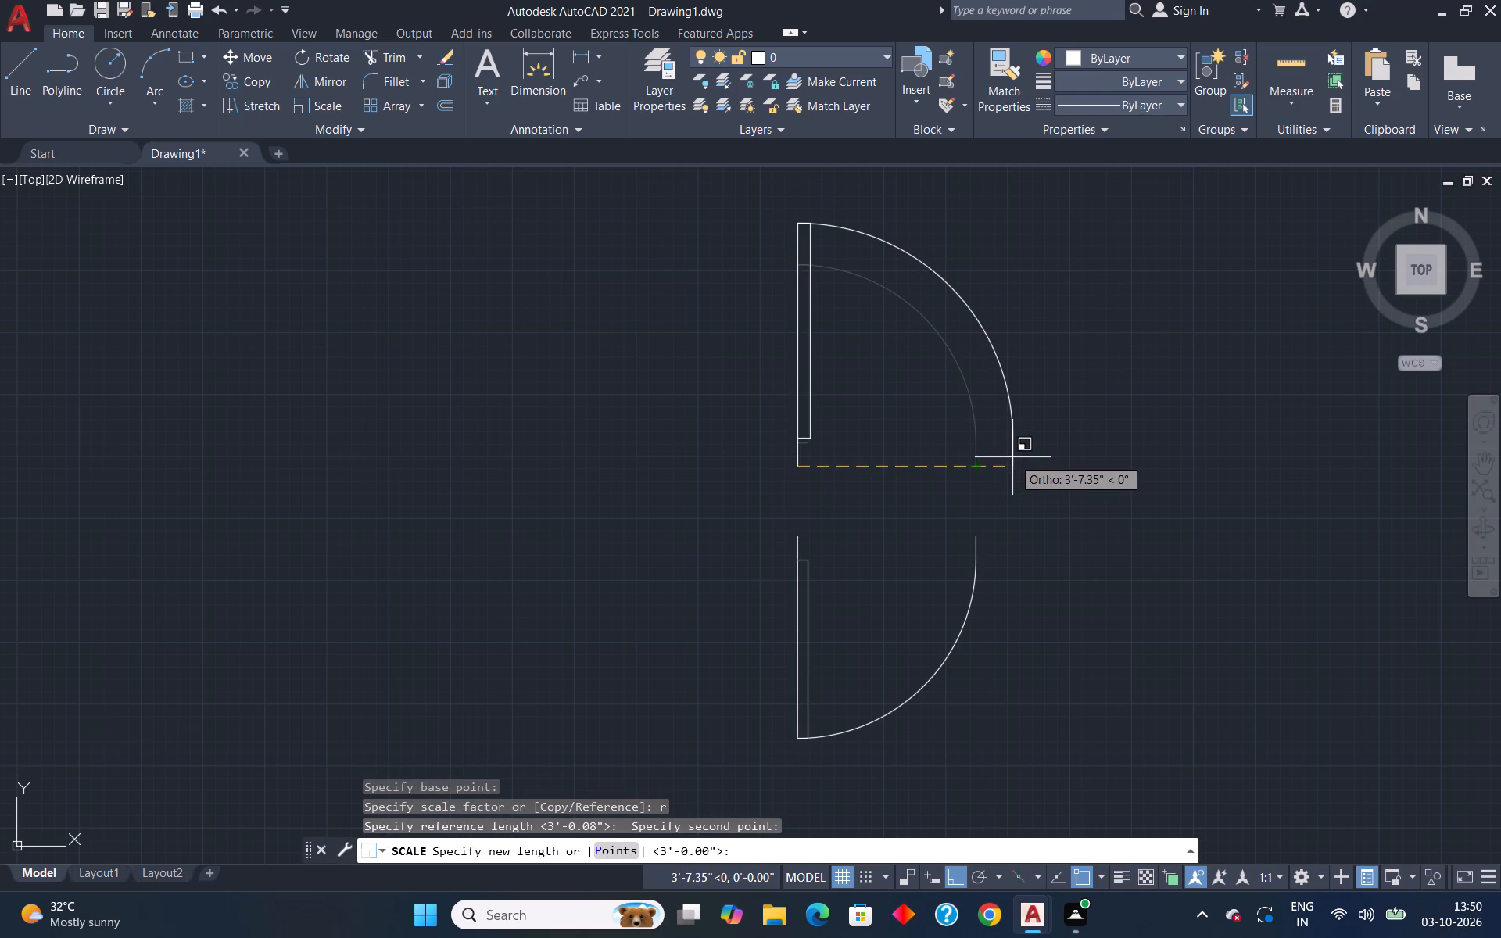
text(2'6")
key(Return)
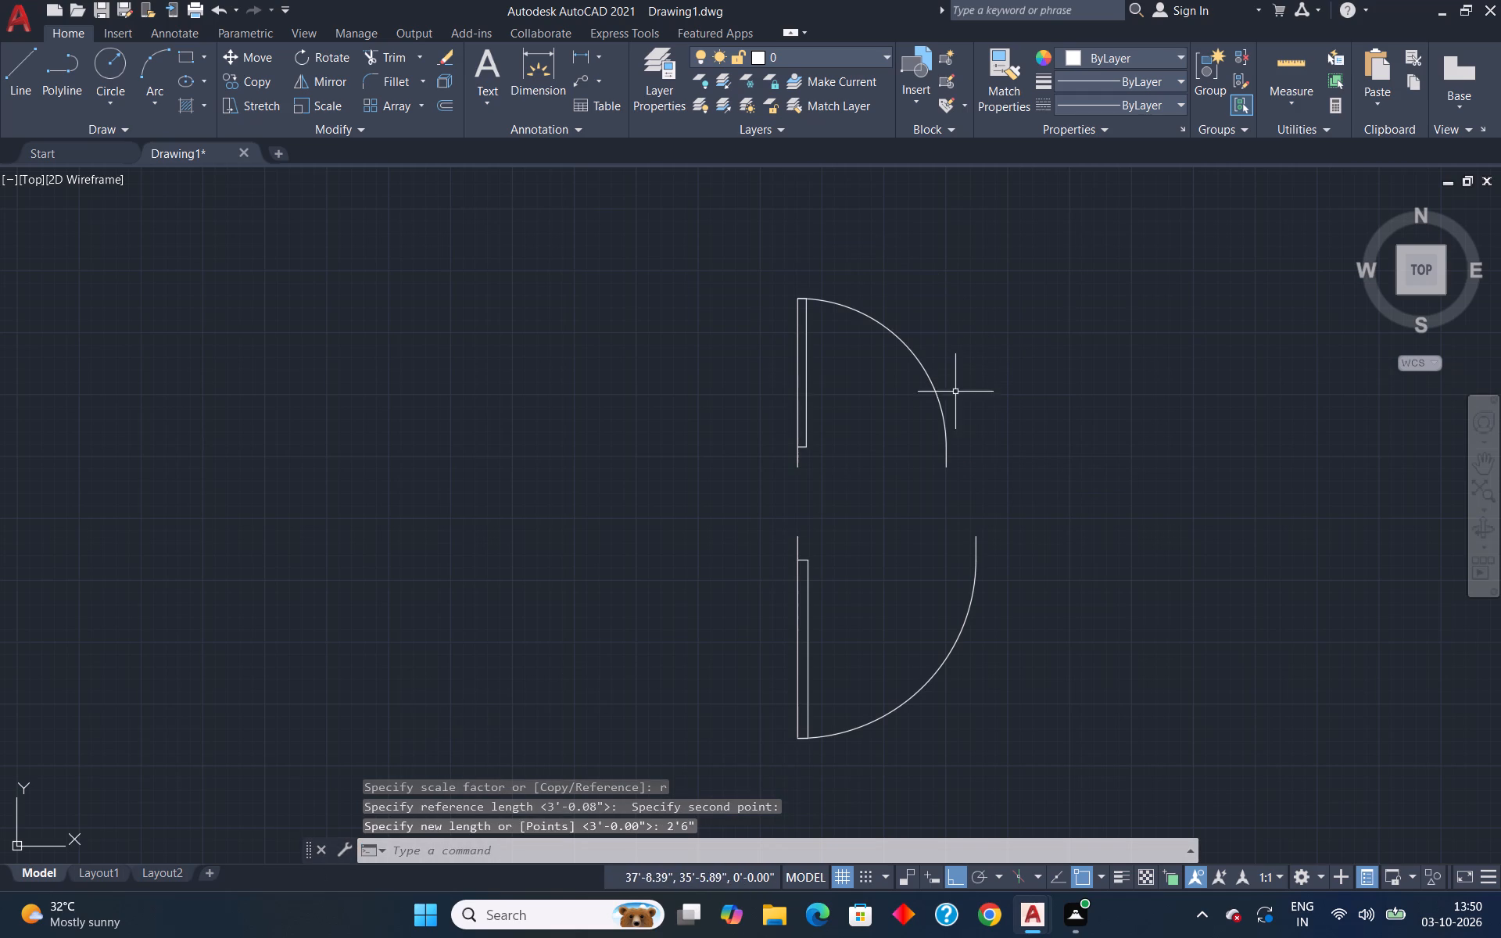
Rotate the 2'6" source door 90° counterclockwise about its lower hinge-side endpoint.
click(940, 408)
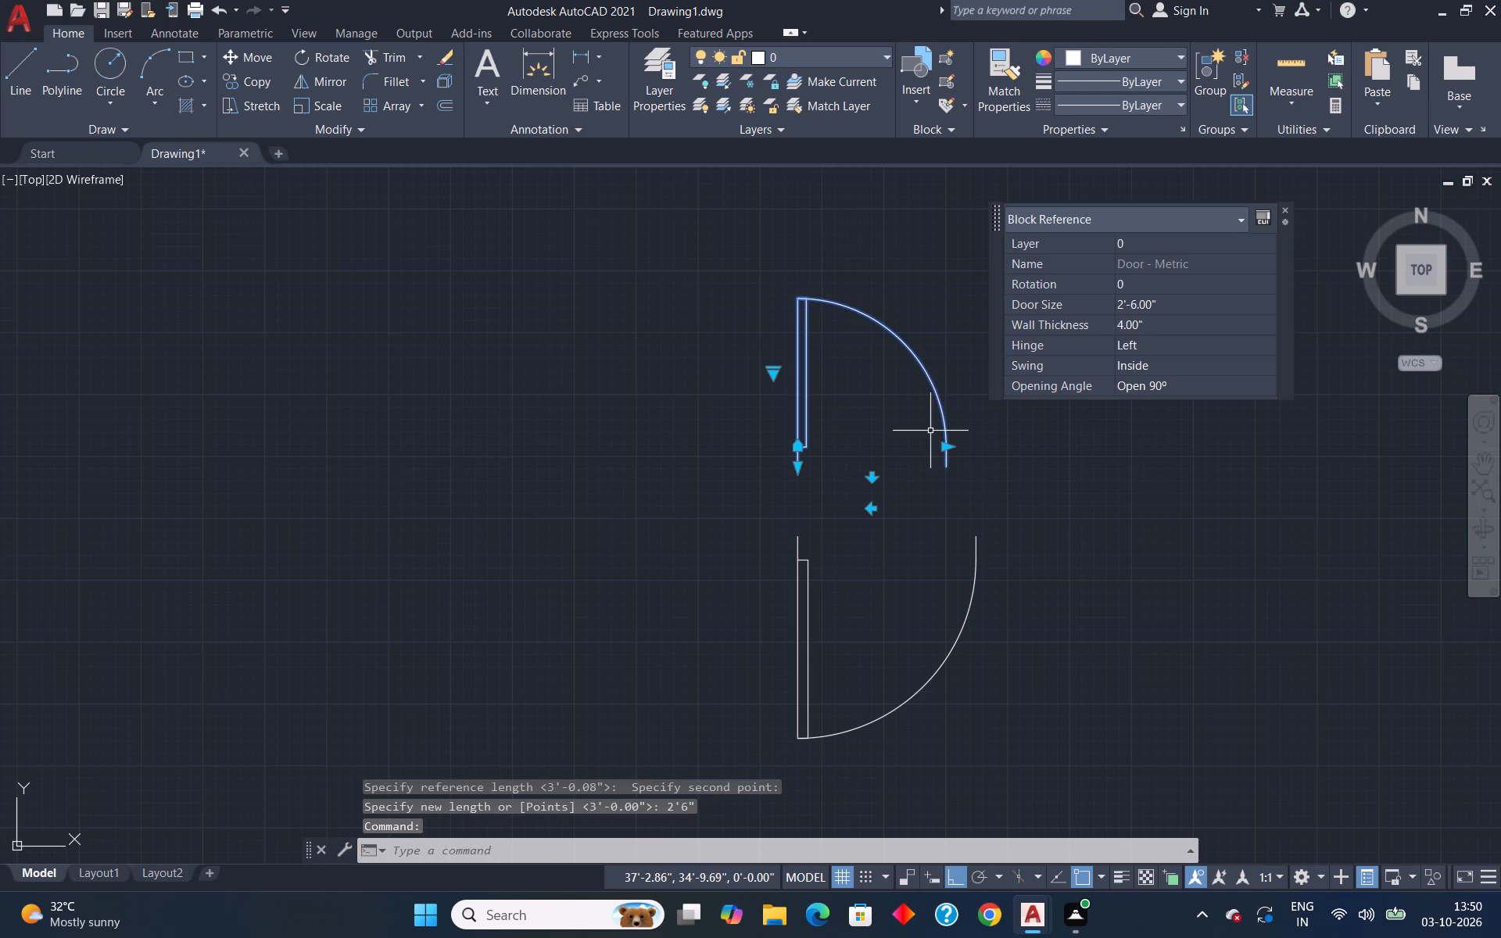
text(ro)
key(Return)
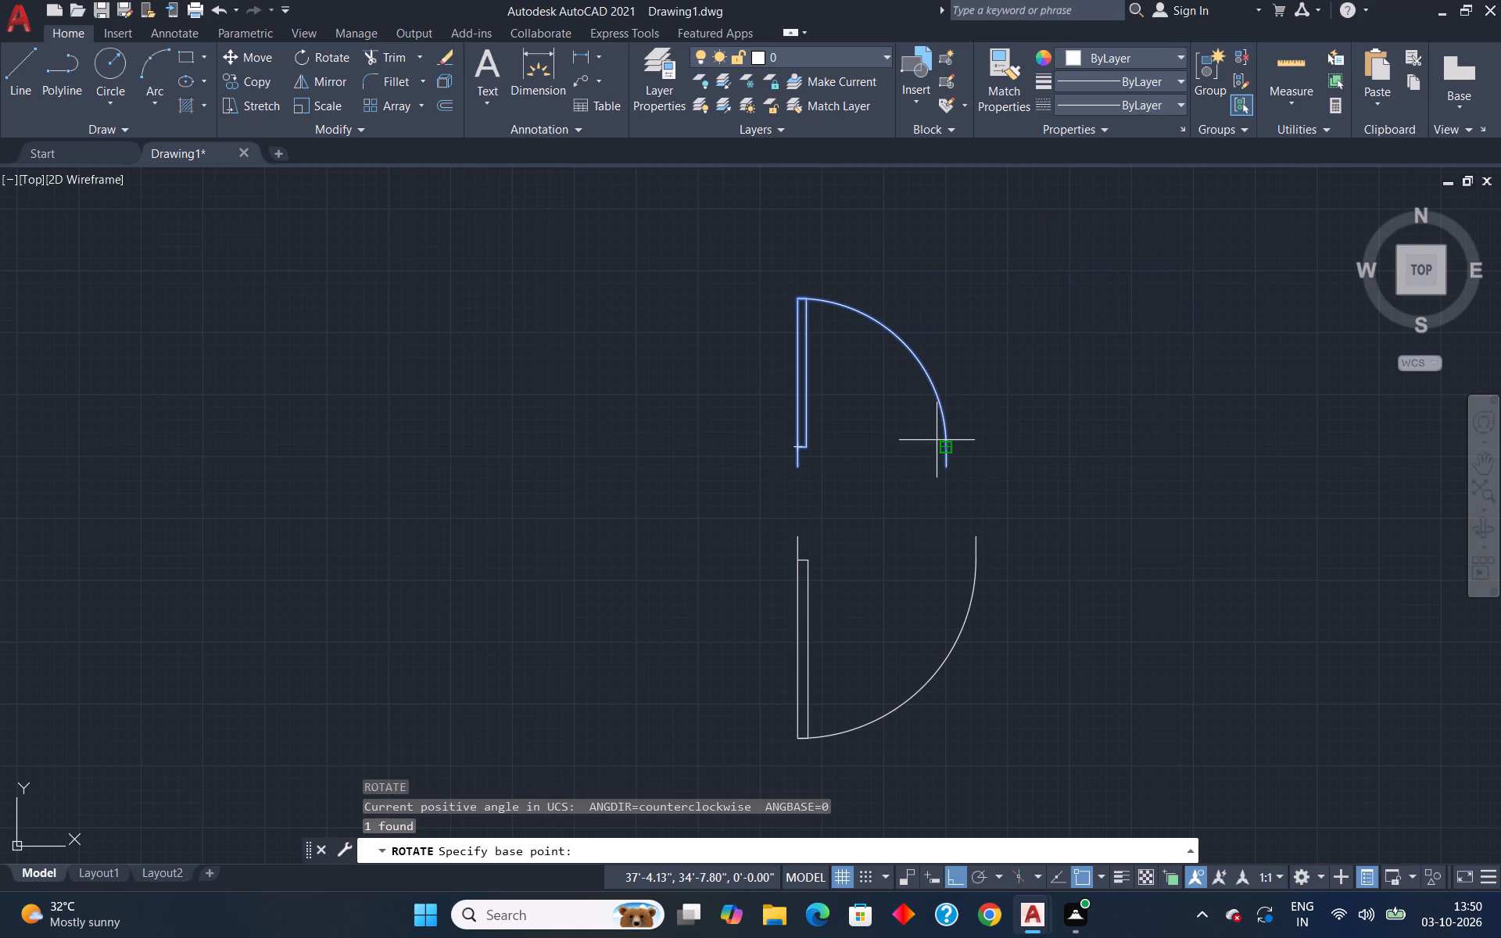
click(797, 467)
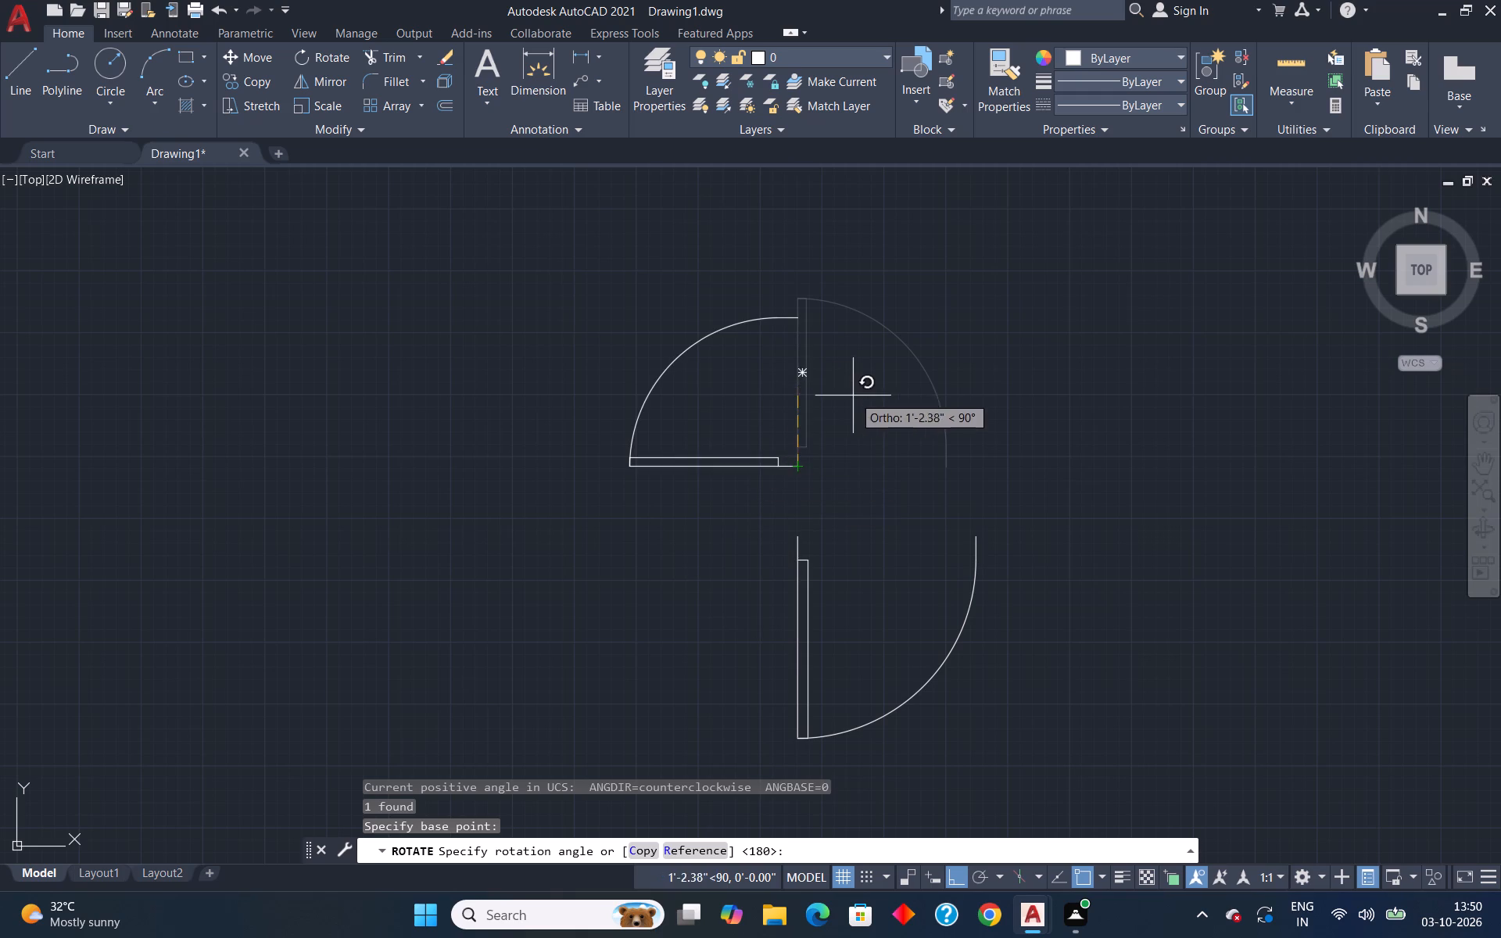
click(853, 396)
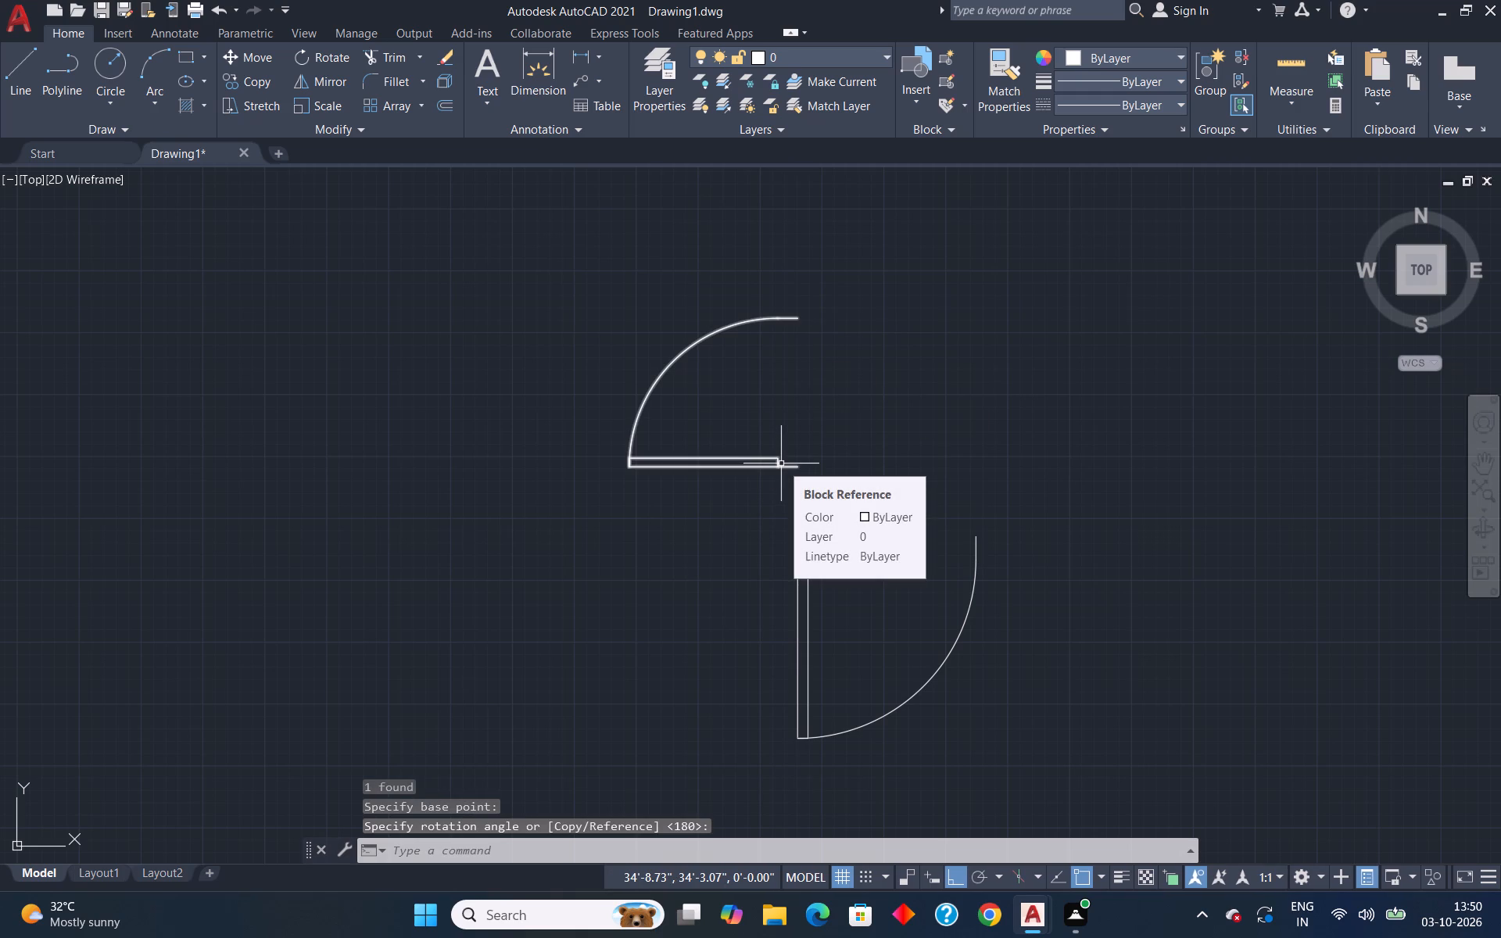
Mirror the rotated 2'6" door downward across a horizontal line through its hinge-side endpoint, keeping the original.
click(781, 464)
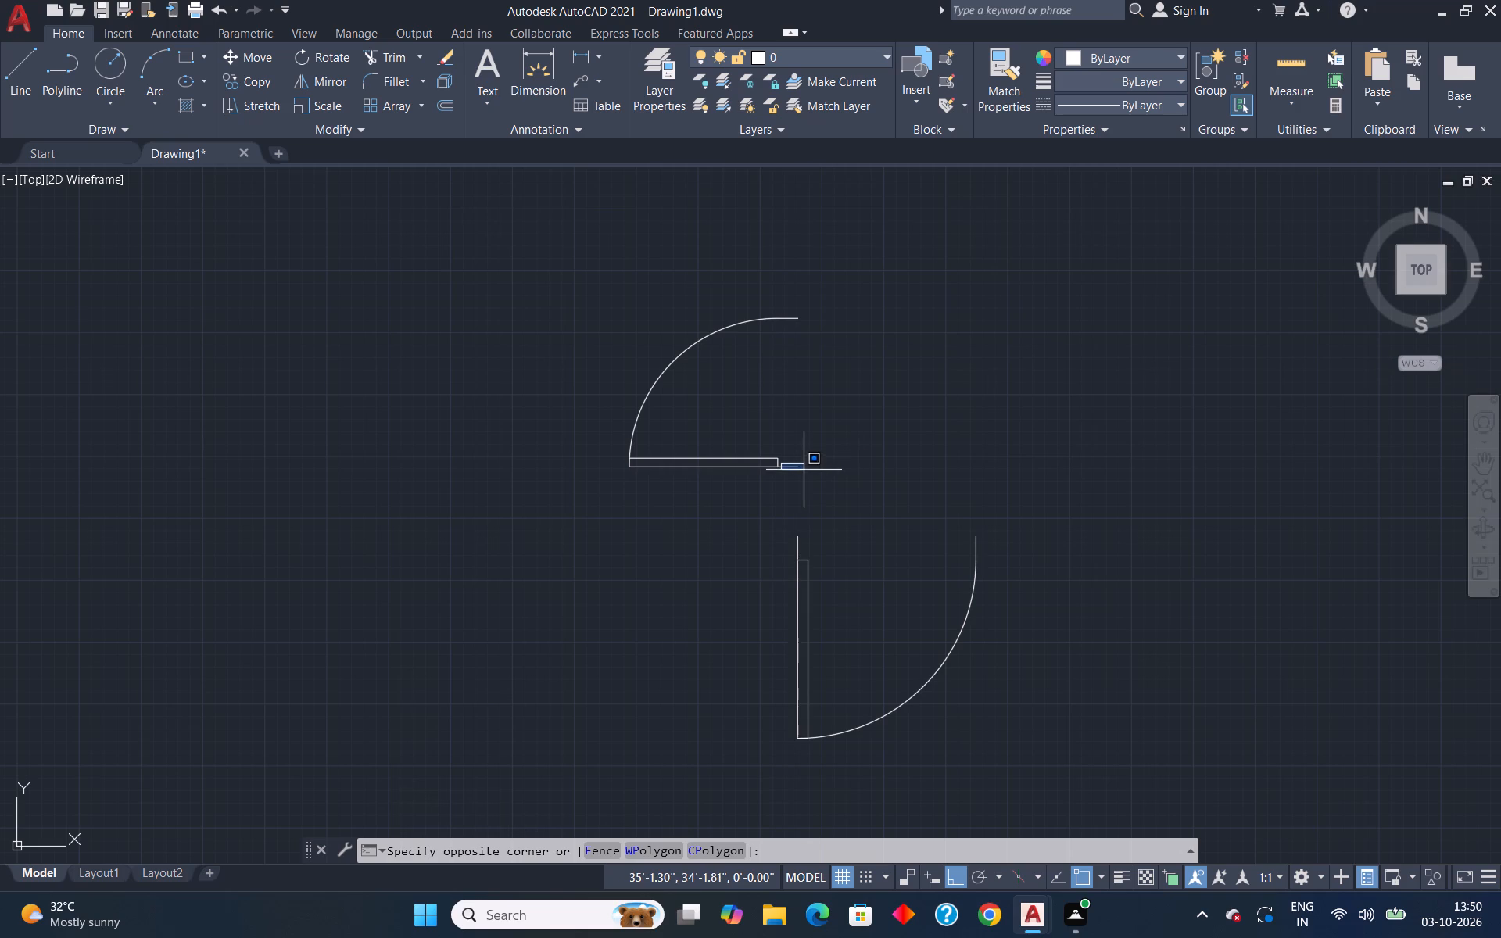
click(784, 465)
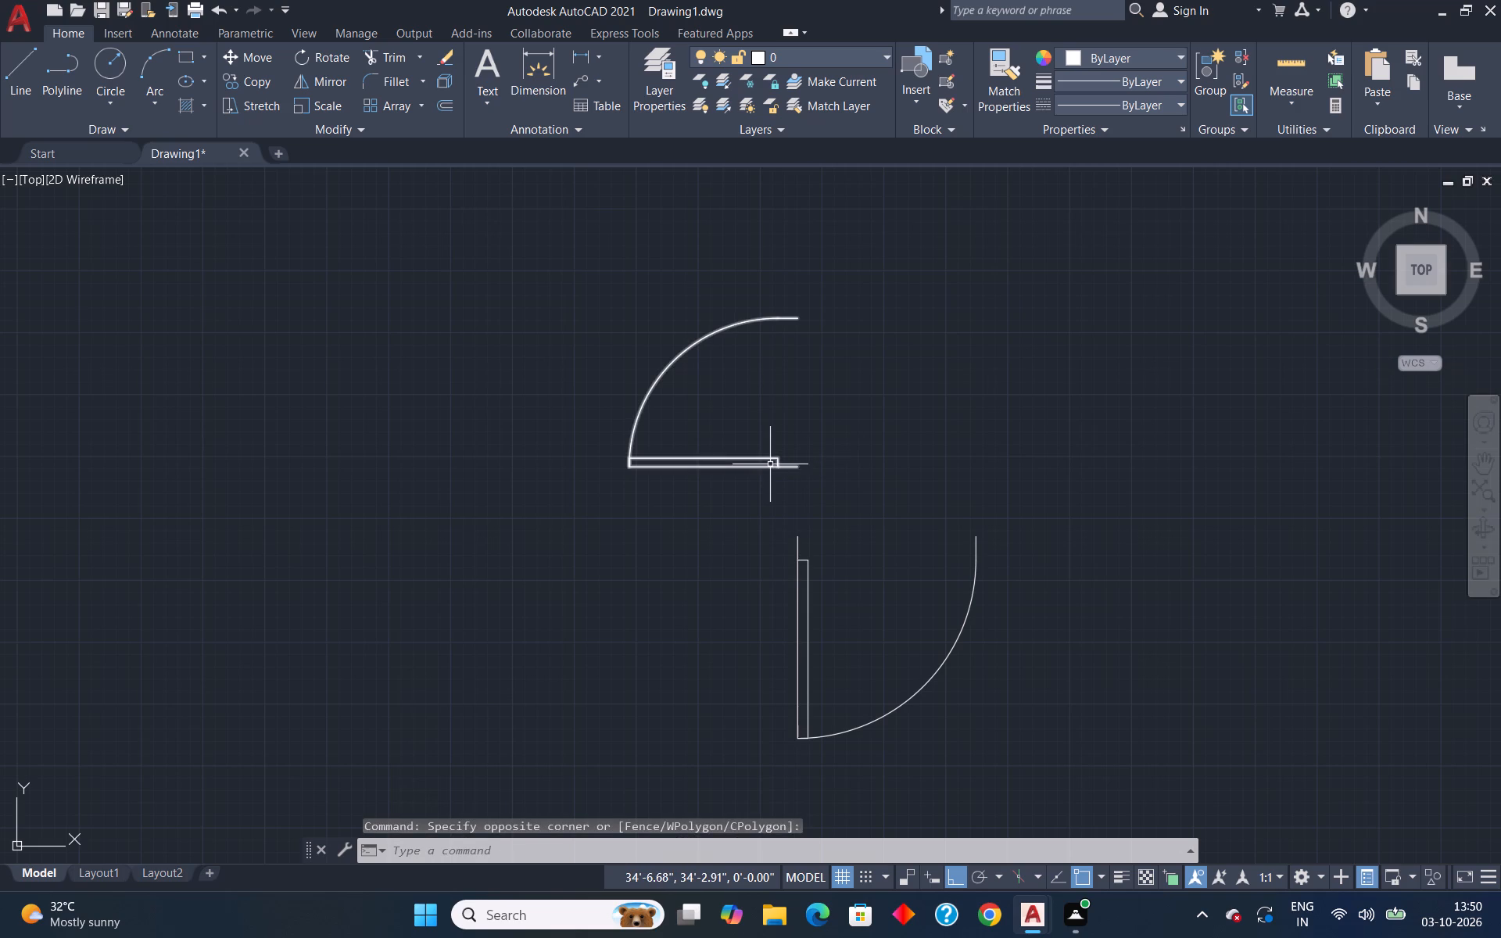
click(770, 464)
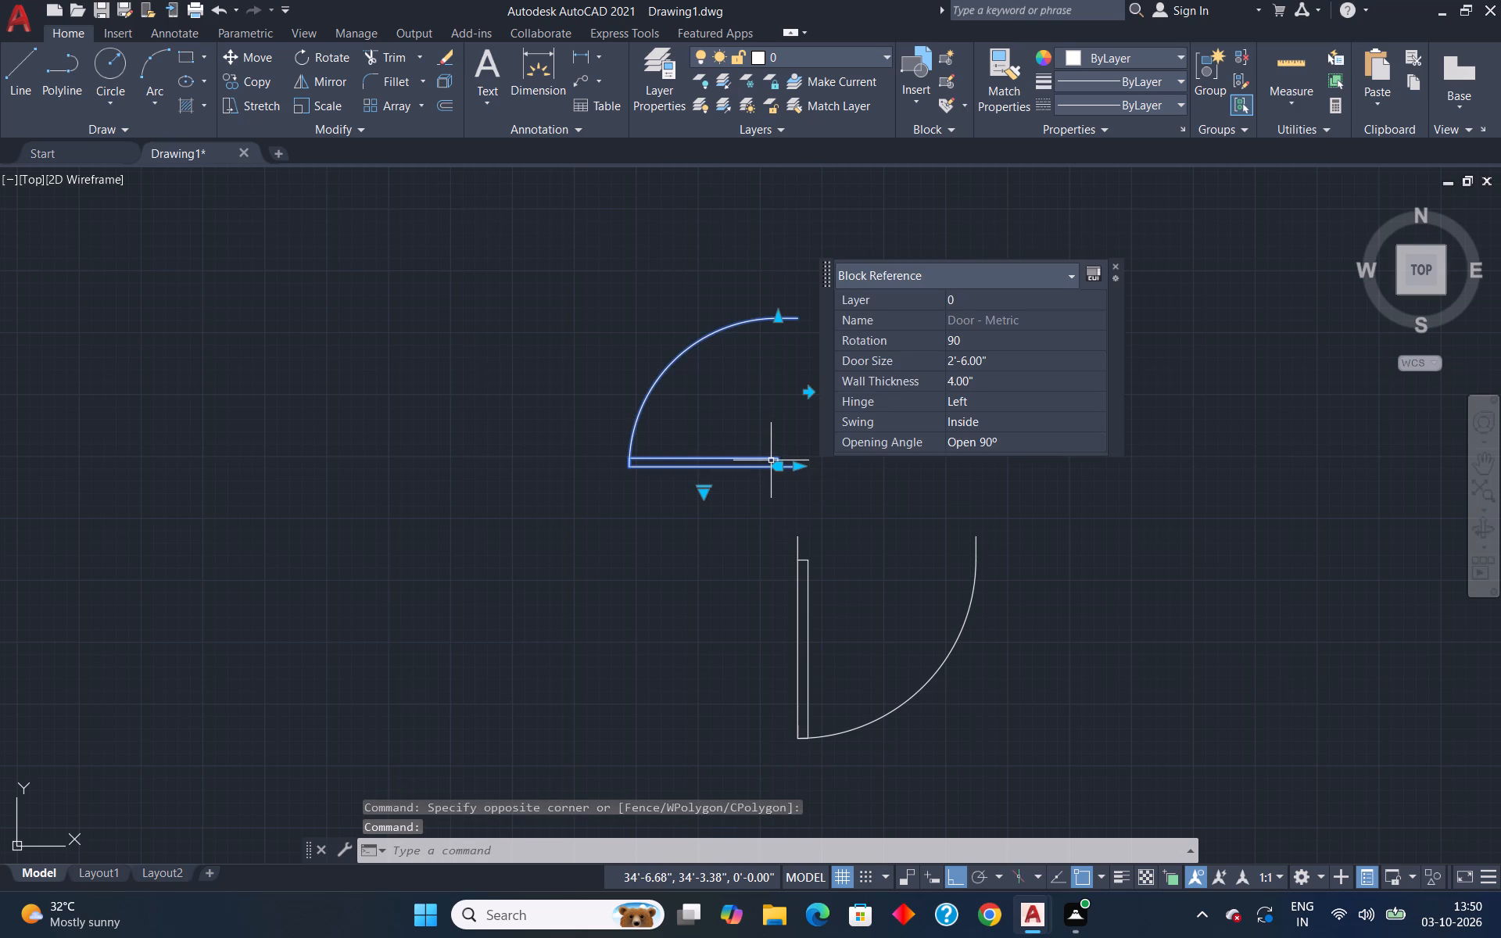
key(c)
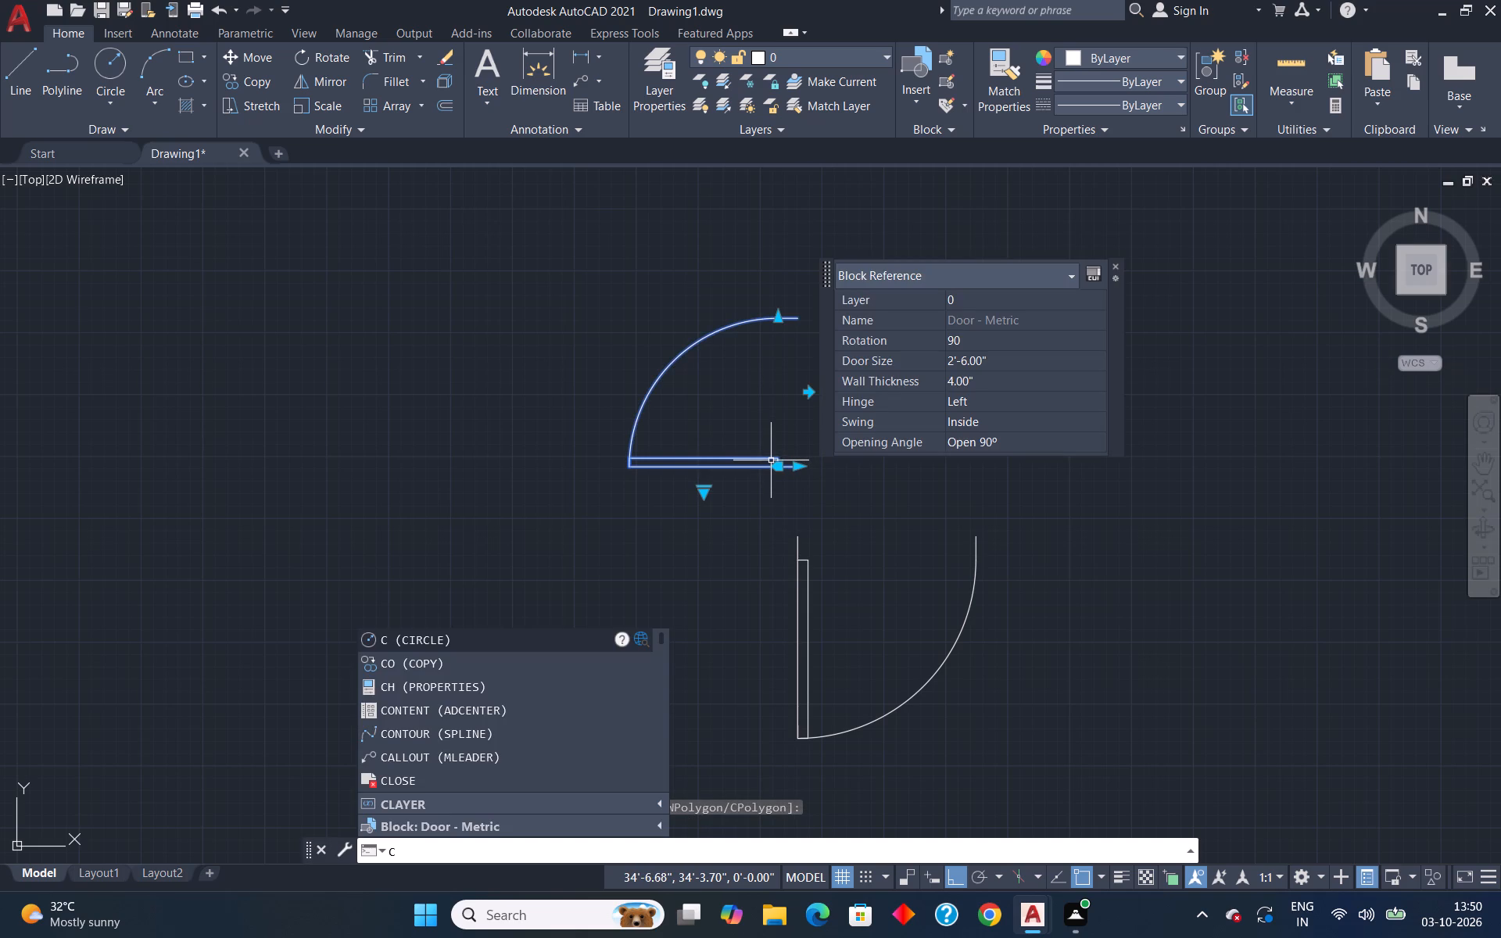
key(Escape)
text(mi)
key(Return)
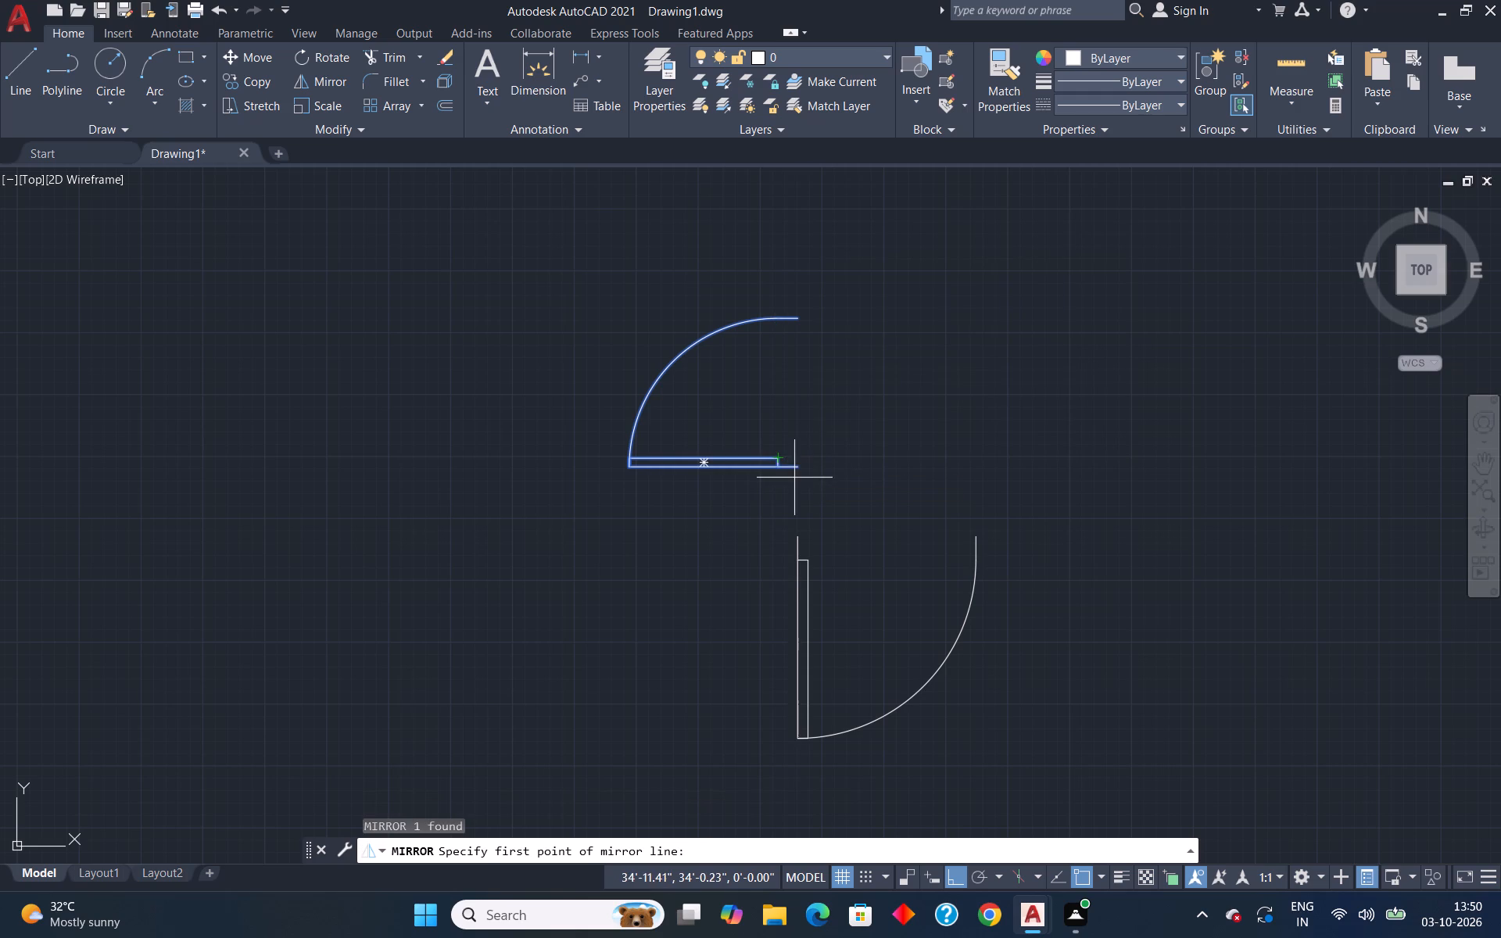
click(797, 467)
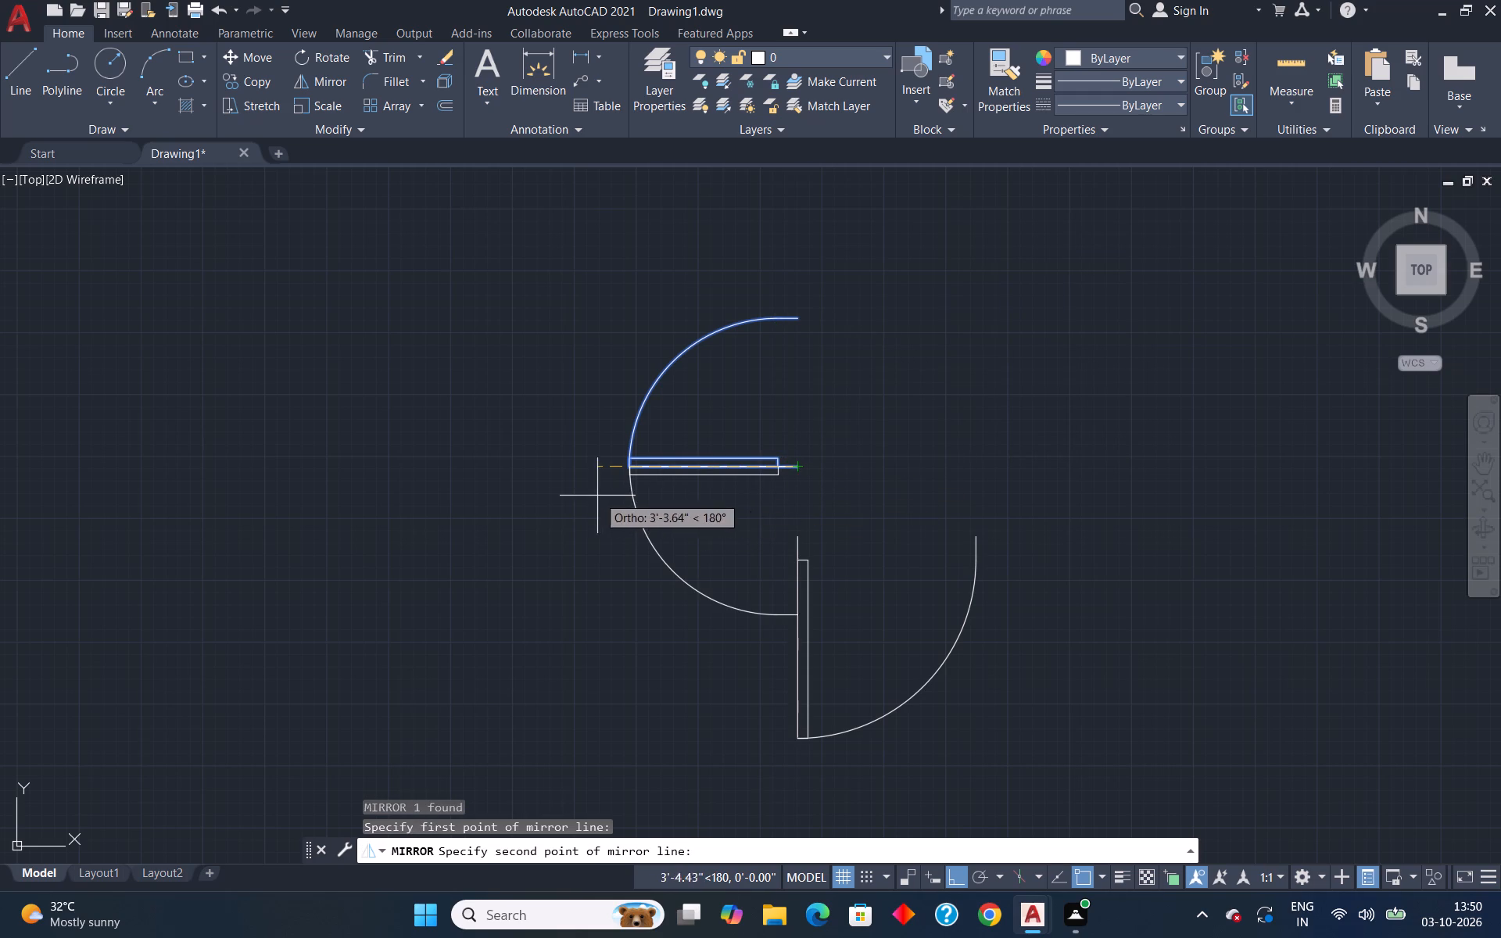
click(511, 468)
key(space)
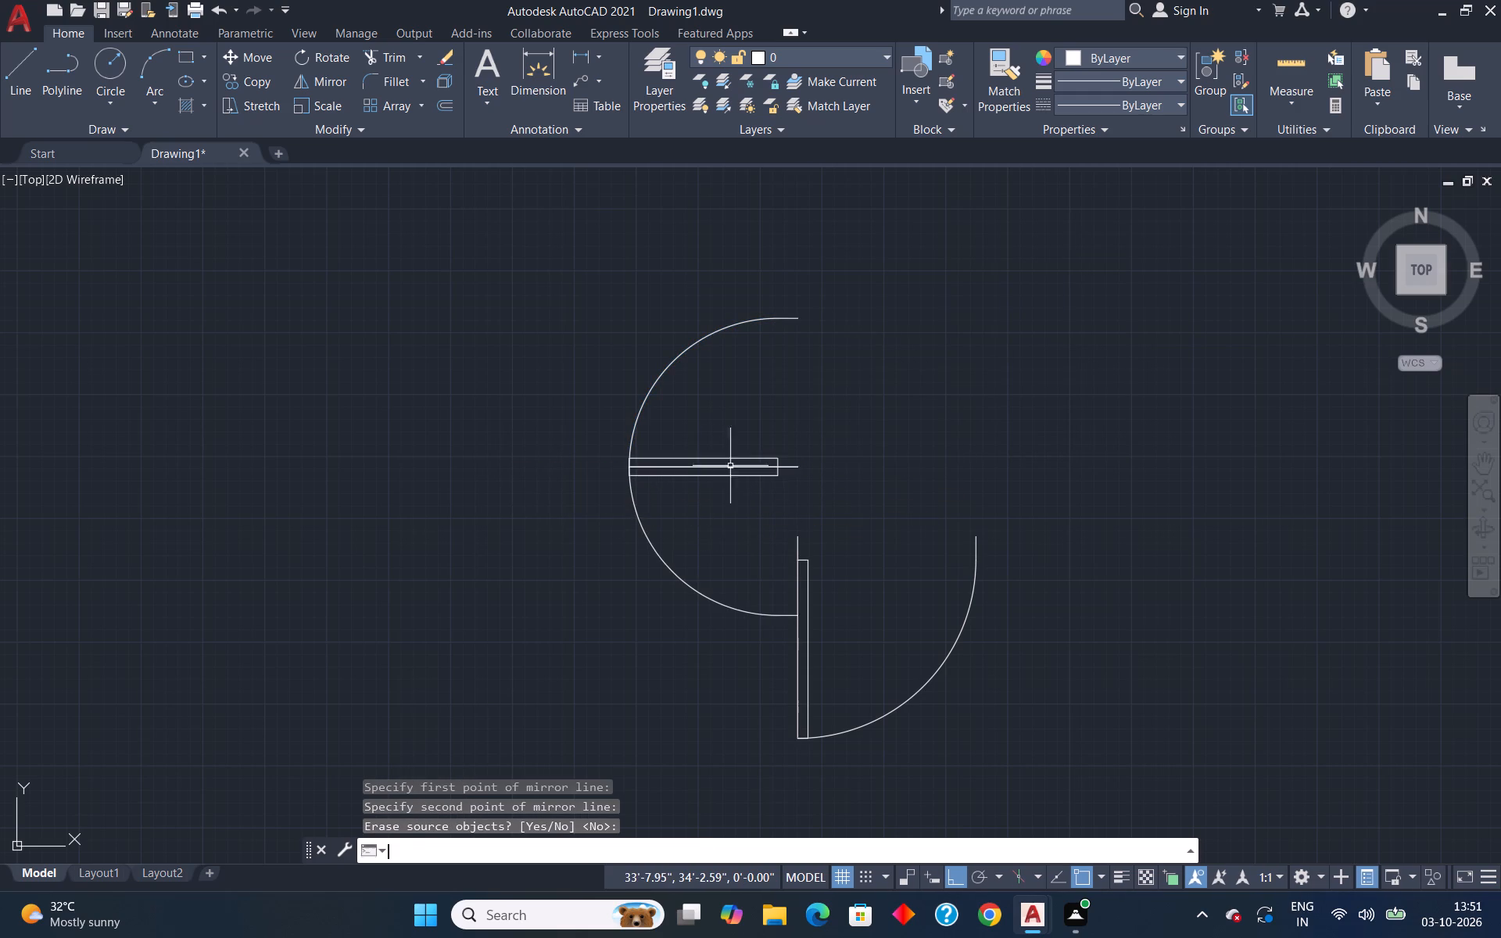
Copy the upper rotated 2'6" door by its hinge-side endpoint to the wall opening of the small room at the plan's upper-left block.
click(768, 317)
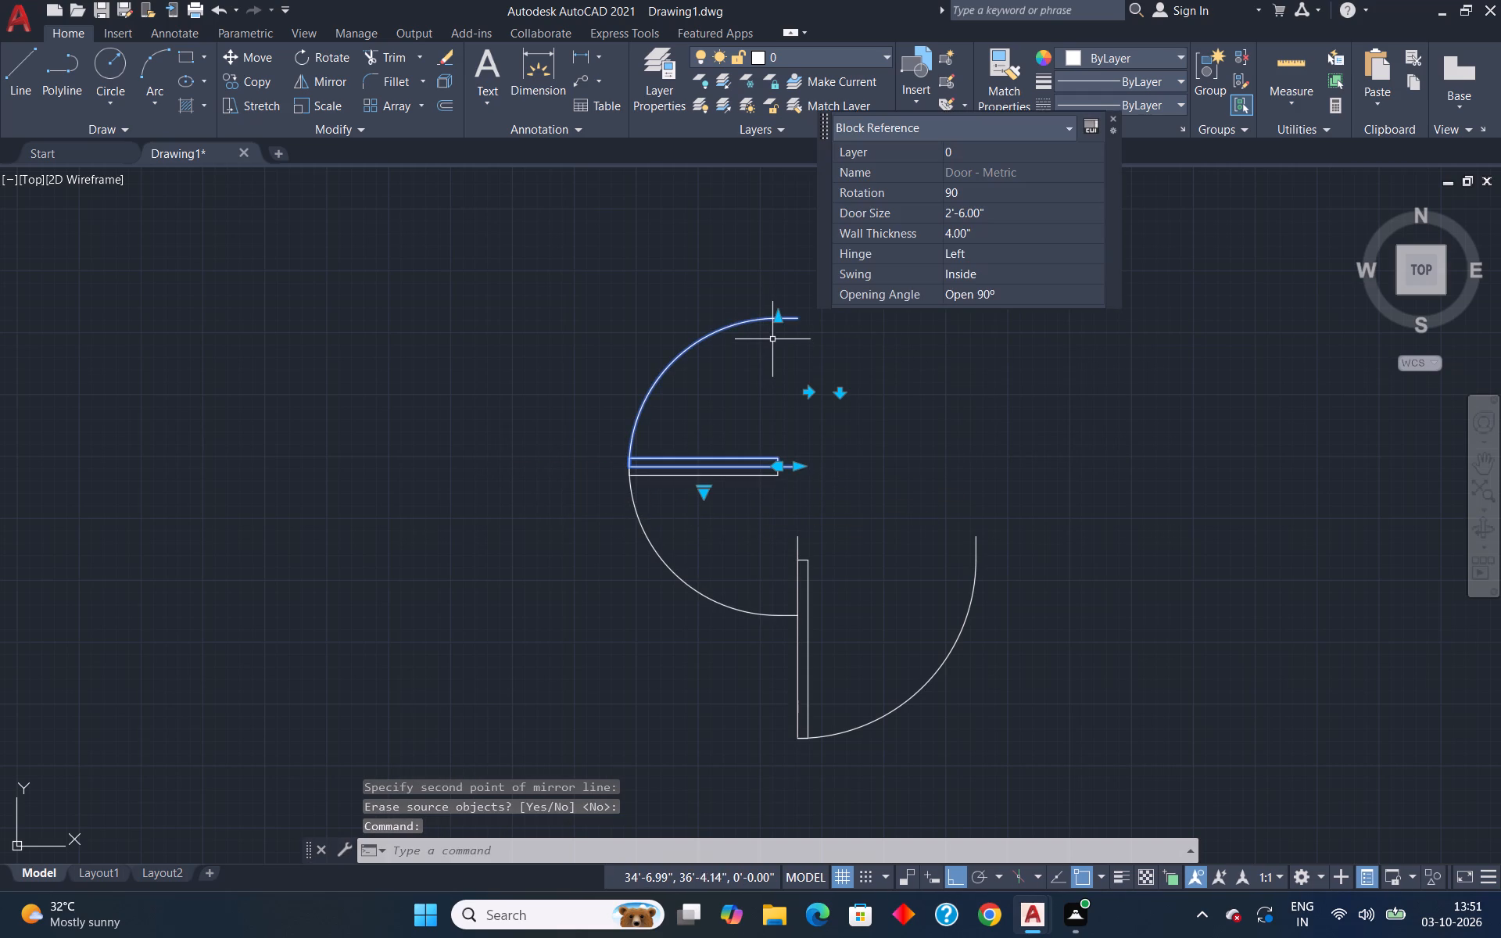
text(co)
key(Return)
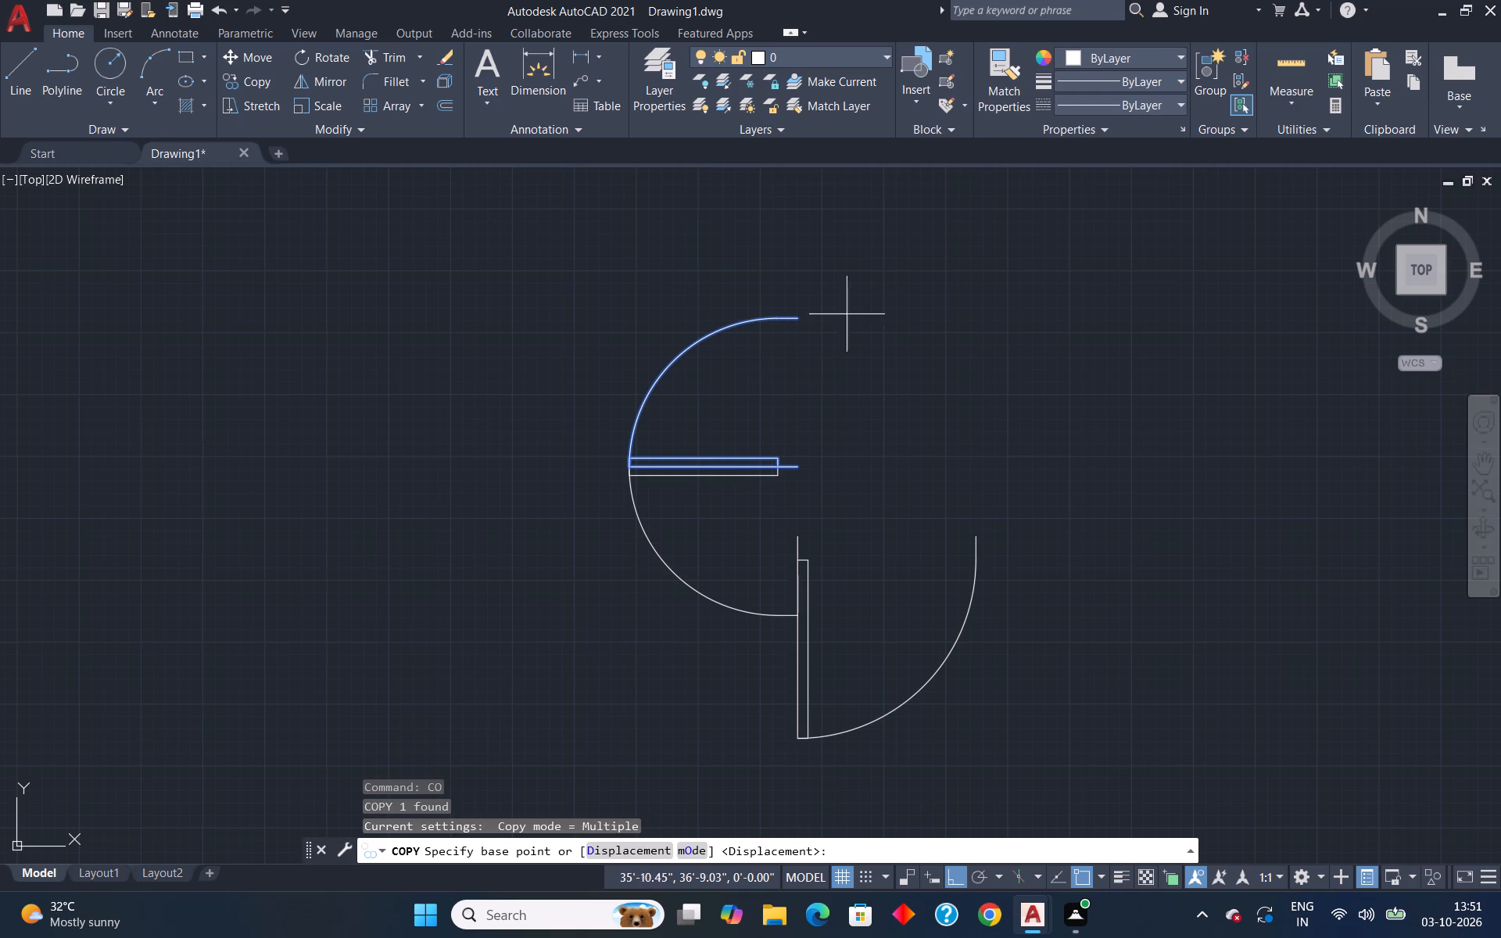
click(797, 471)
scroll(820, 406, down, 5)
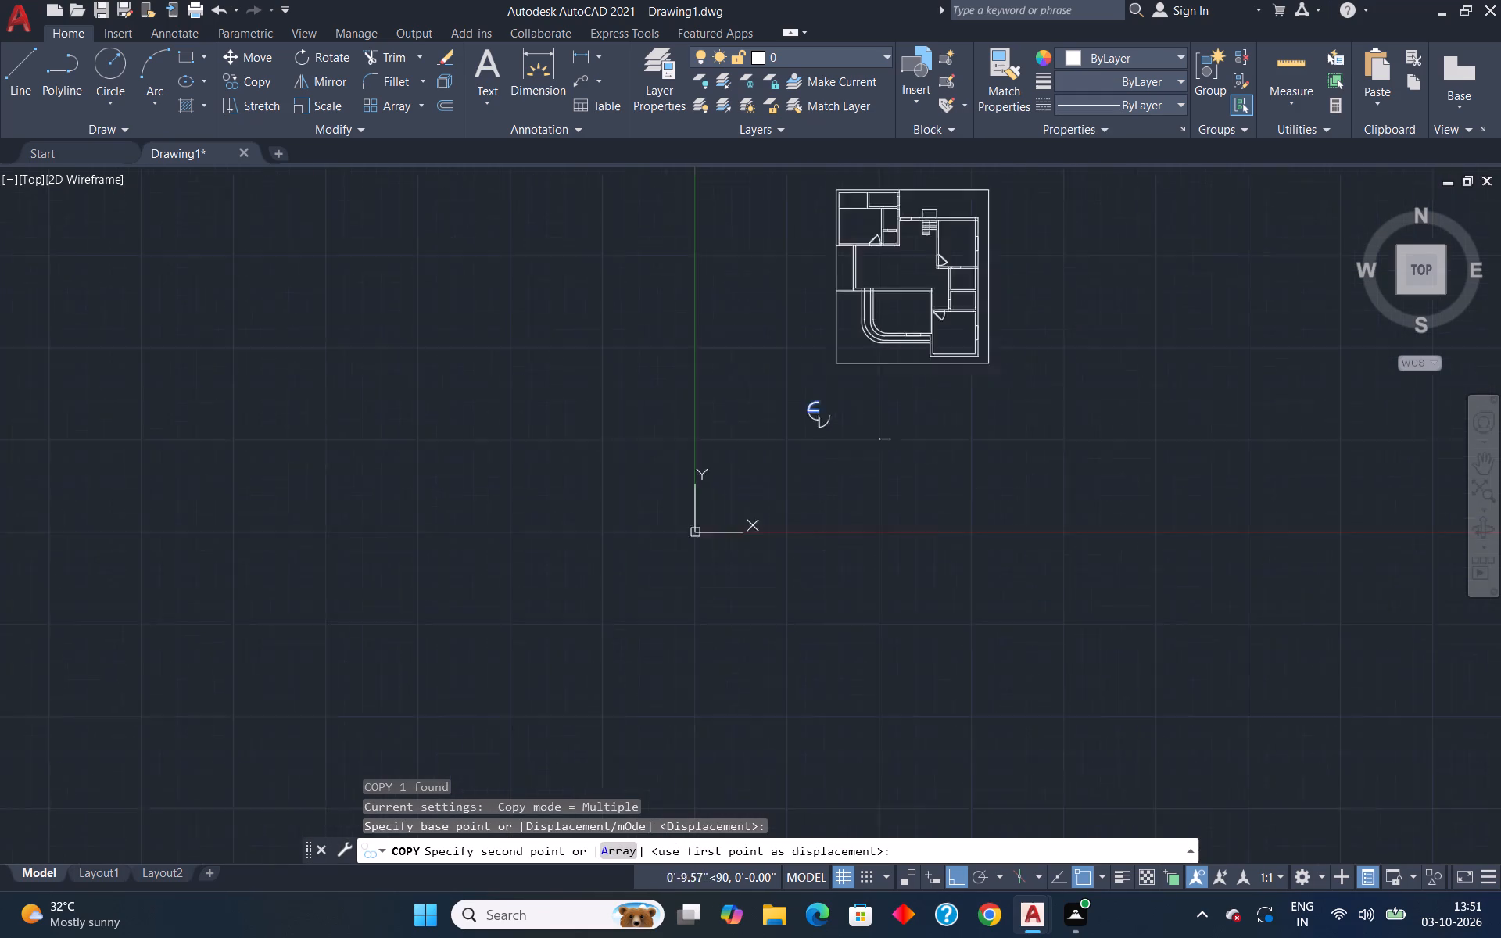
scroll(817, 418, down, 3)
scroll(847, 348, up, 5)
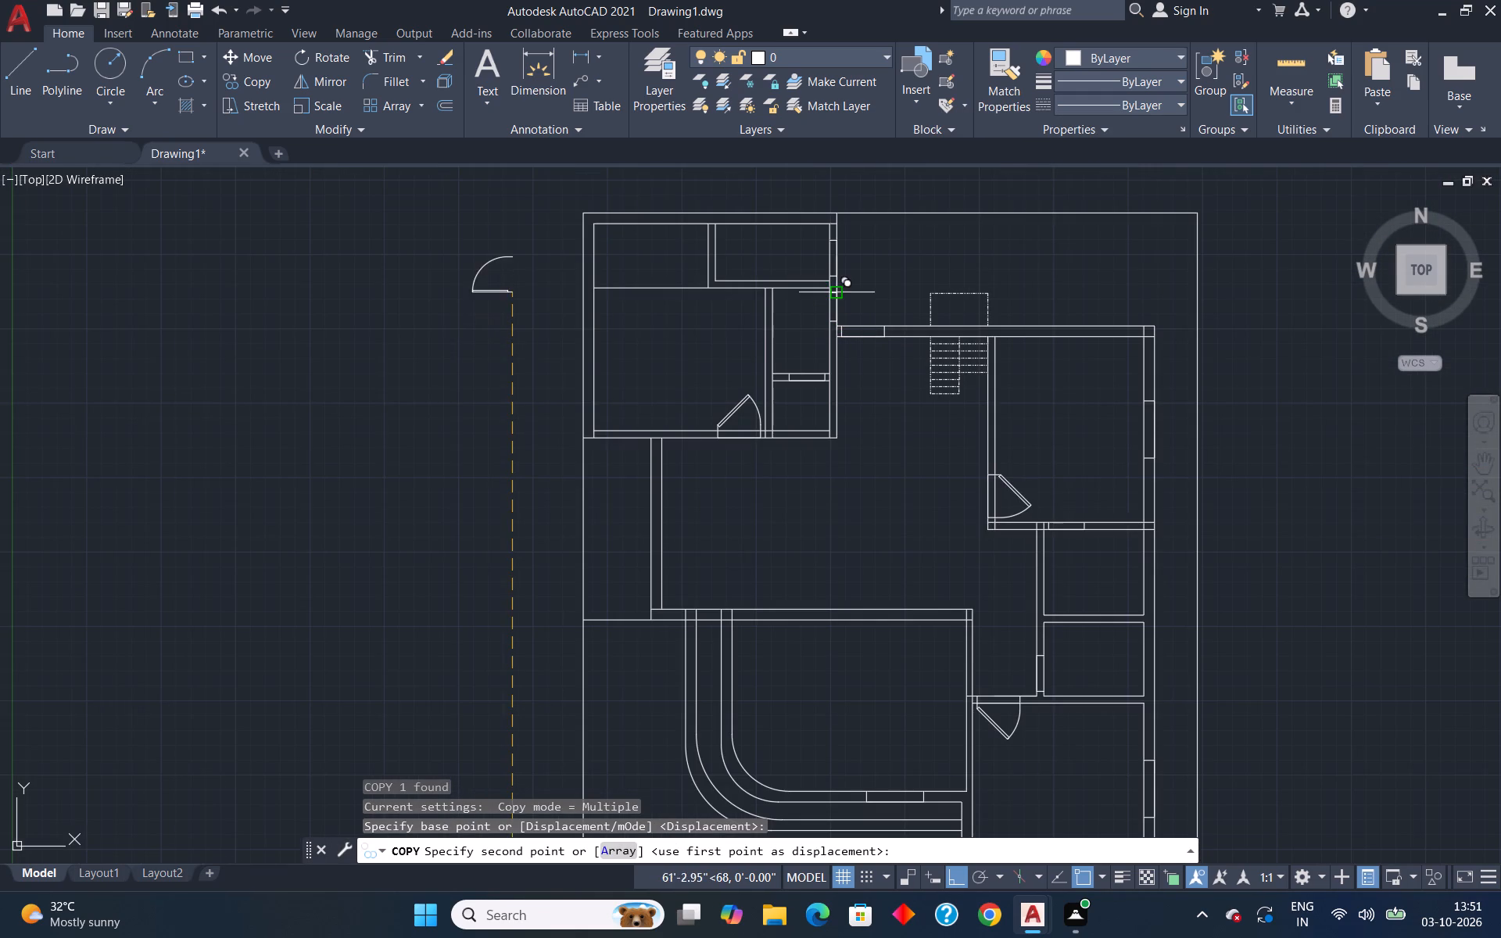
scroll(831, 280, up, 4)
click(805, 263)
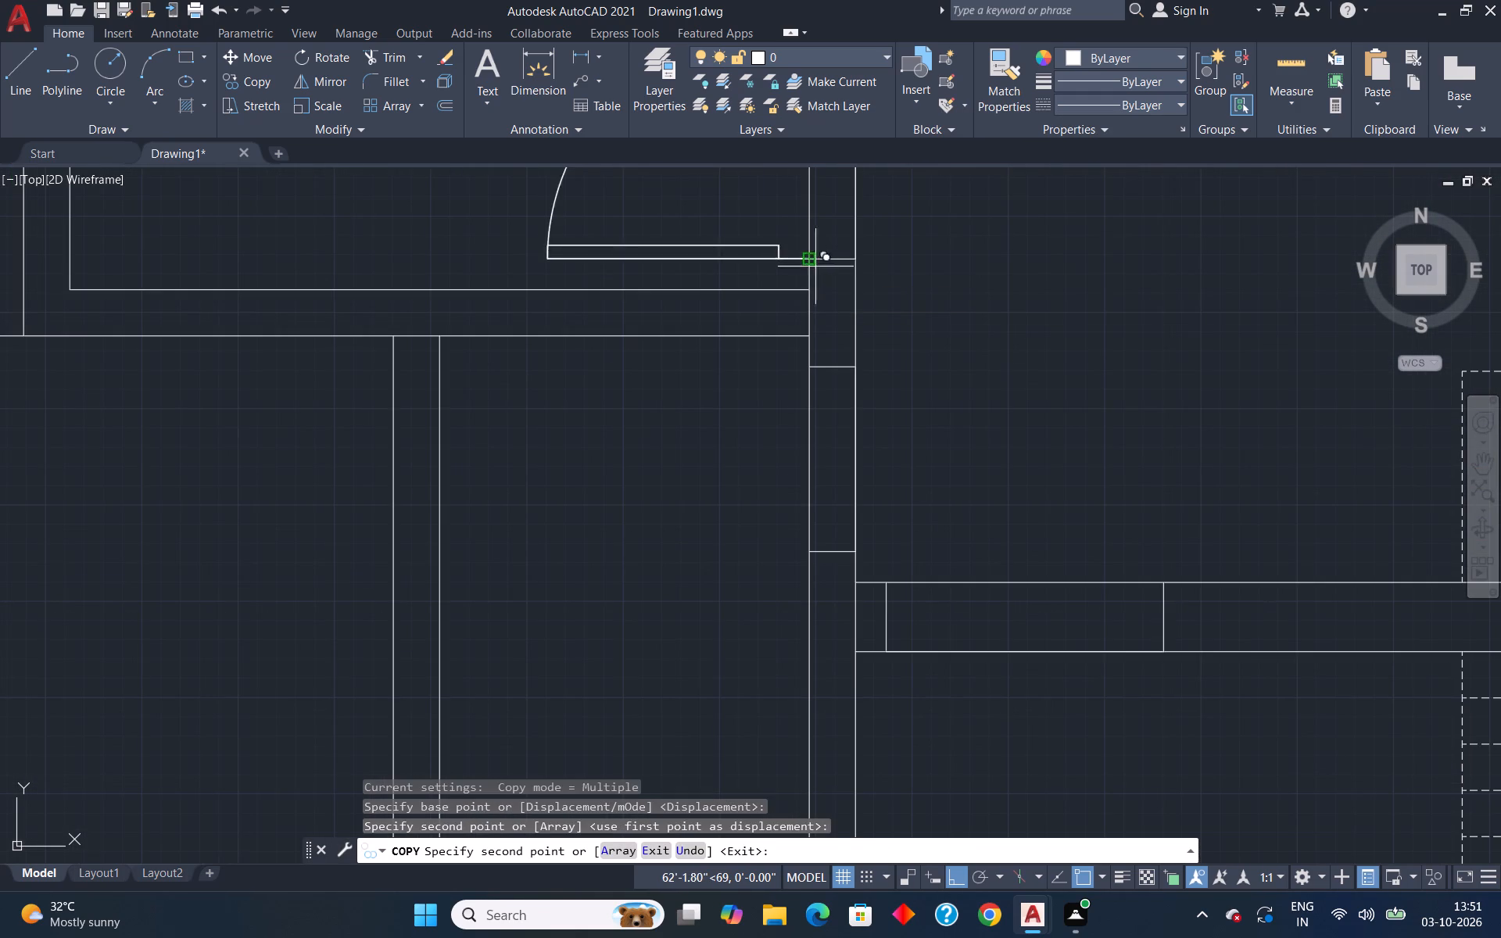
scroll(833, 277, down, 5)
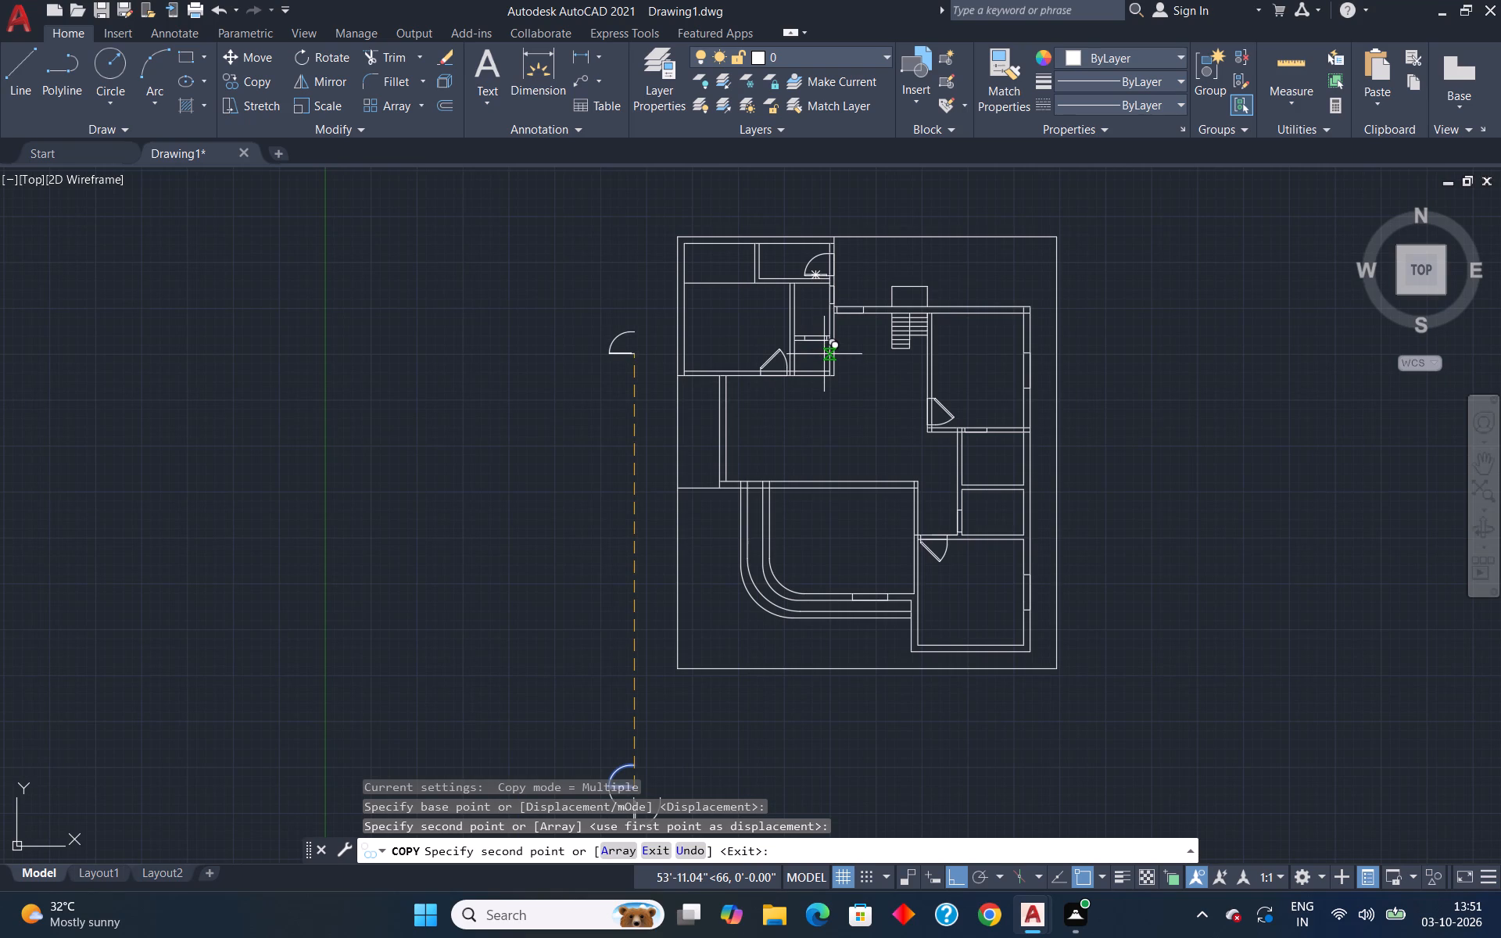
key(Escape)
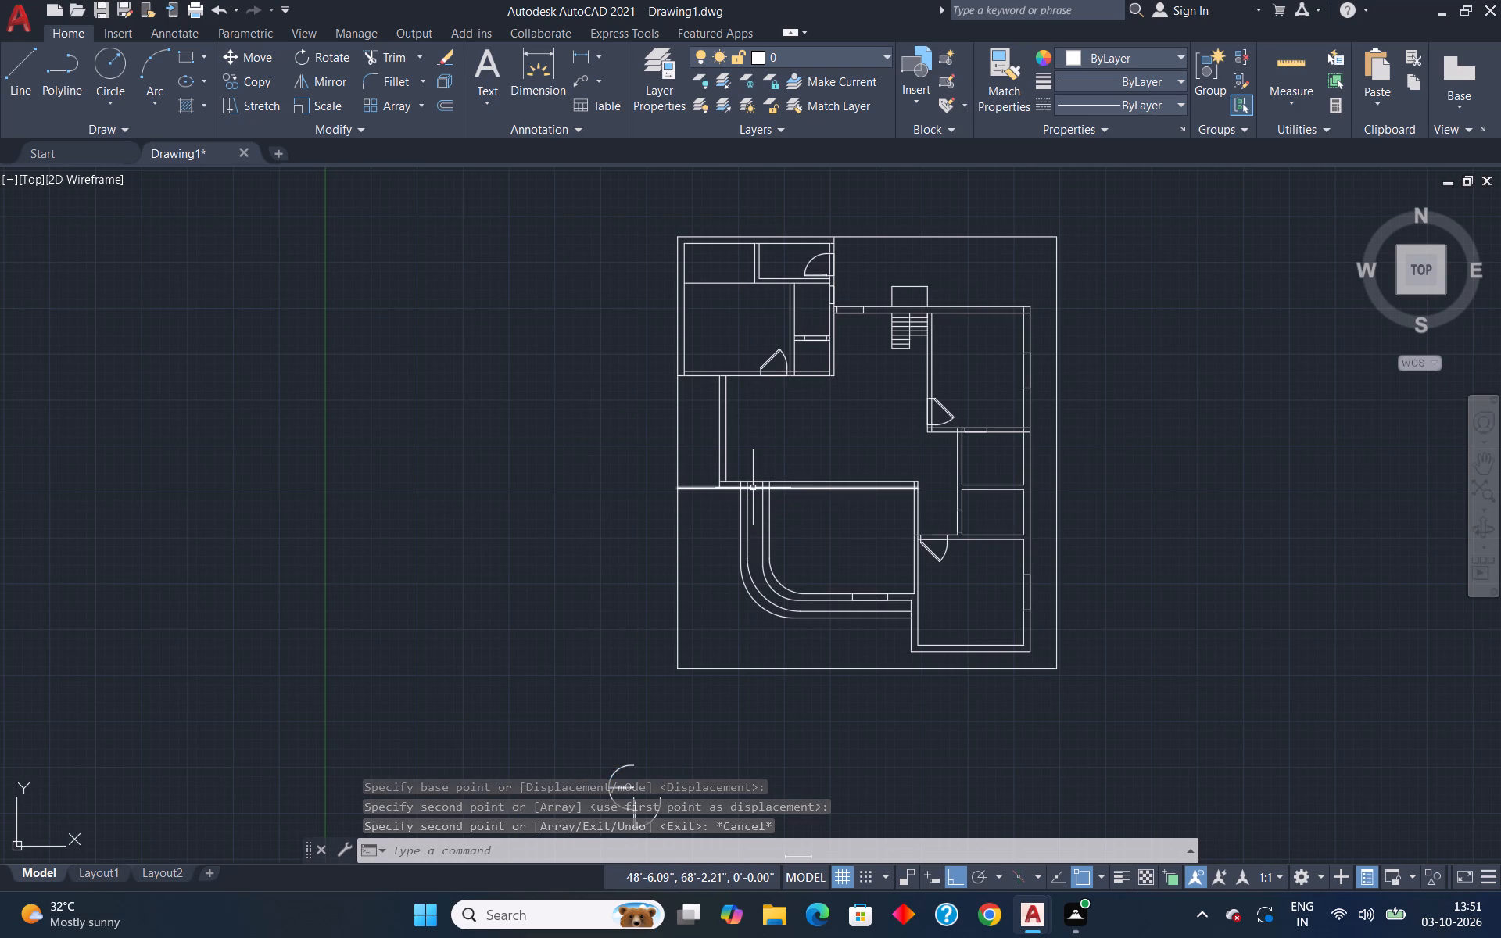
Copy the 3' door opened at 45º in the upper-left room horizontally to the empty area left of the plan.
scroll(783, 346, up, 3)
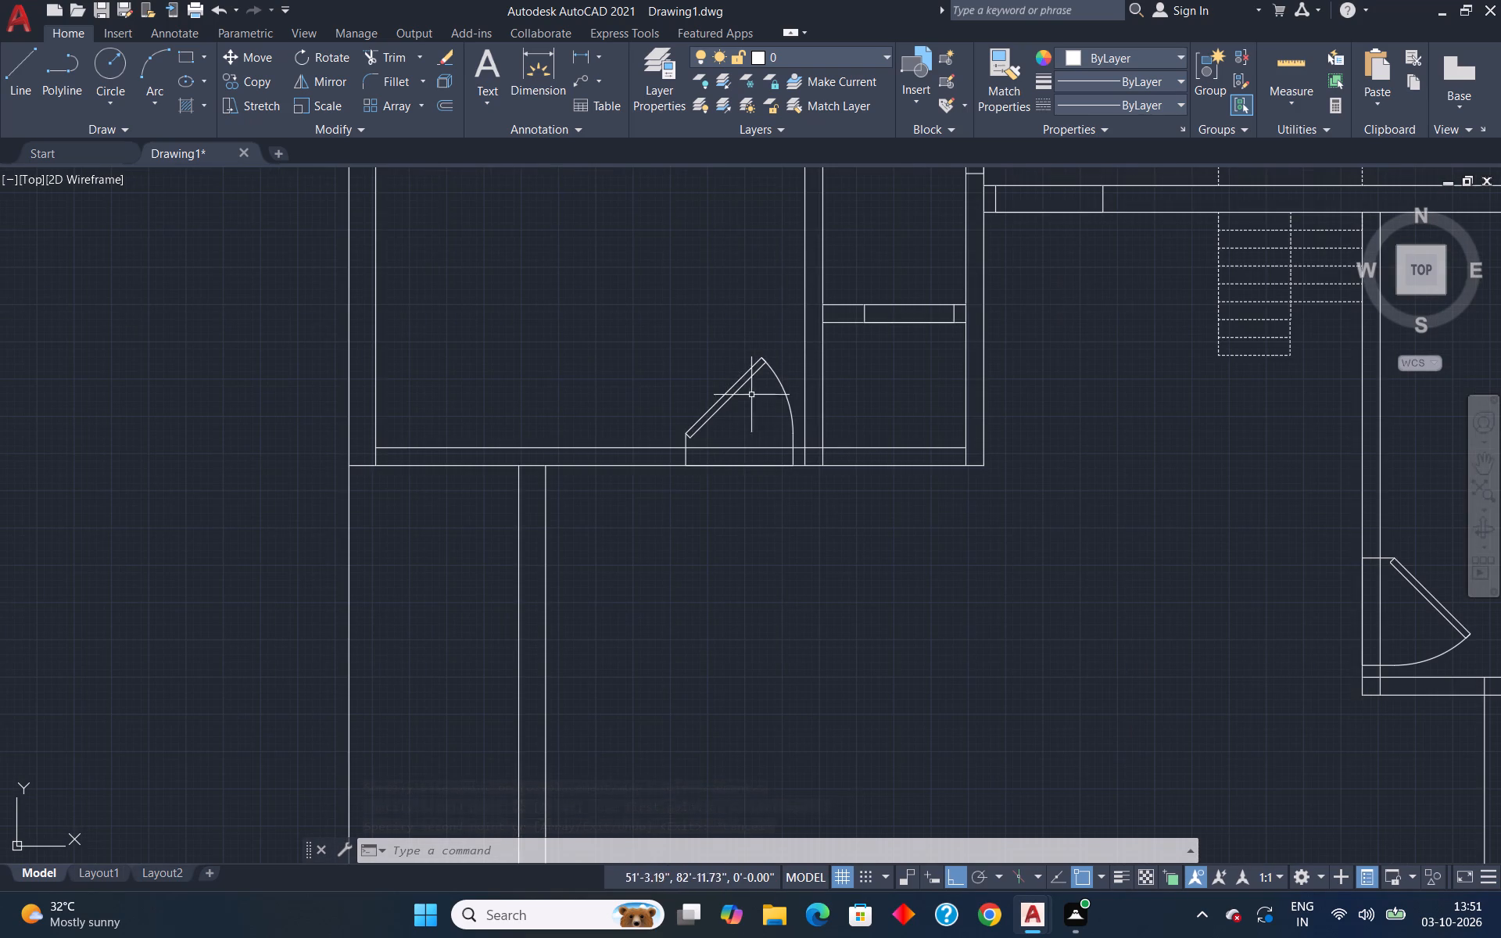
scroll(695, 432, down, 5)
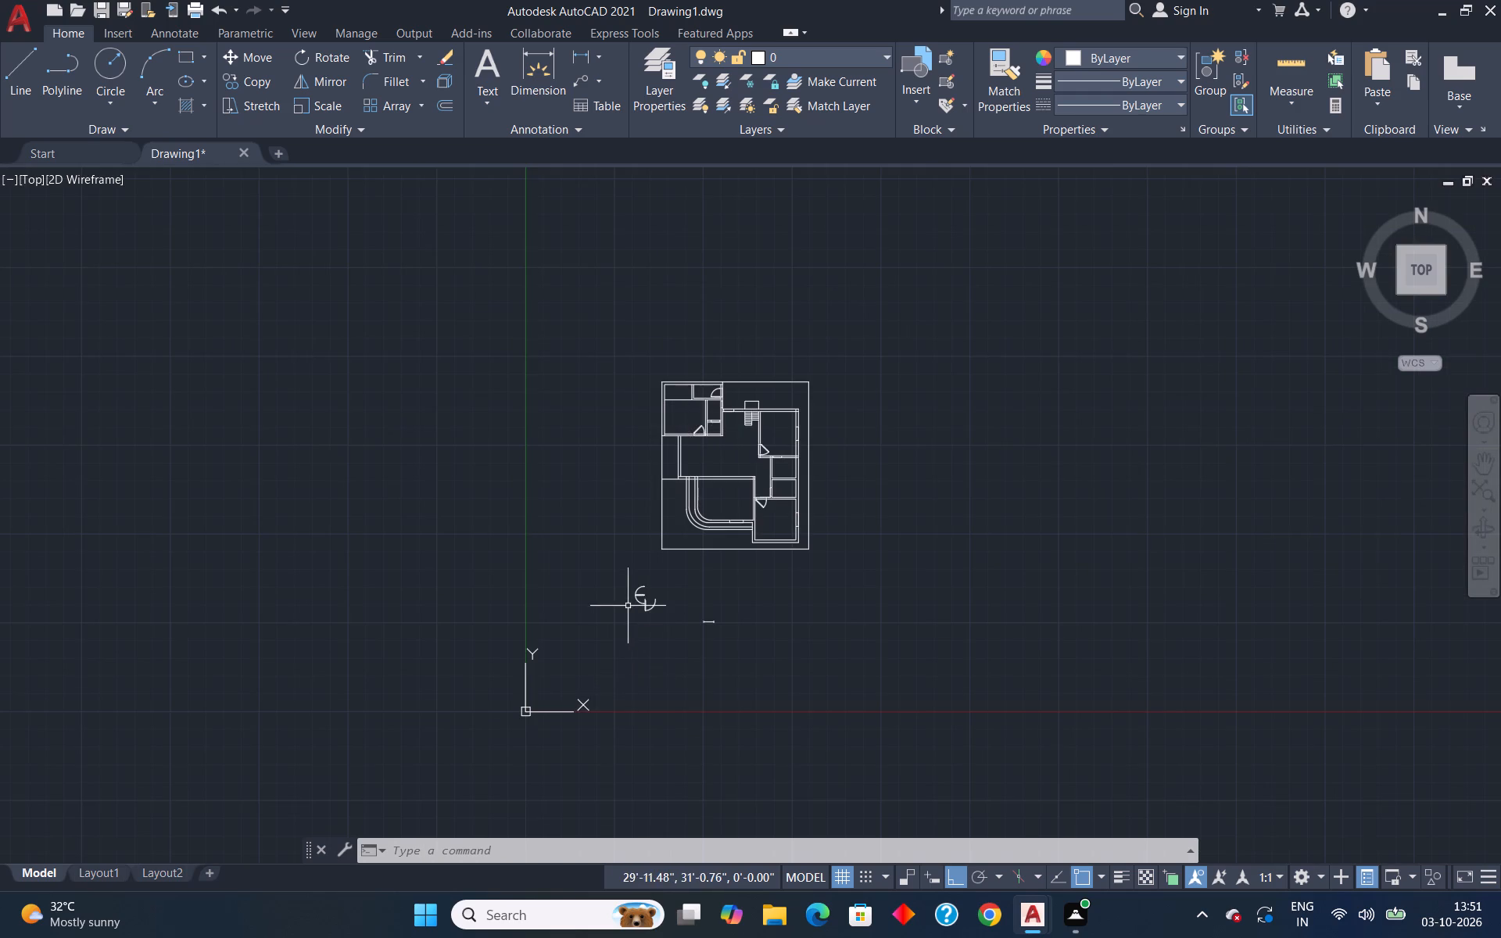
scroll(628, 604, up, 3)
scroll(835, 324, down, 3)
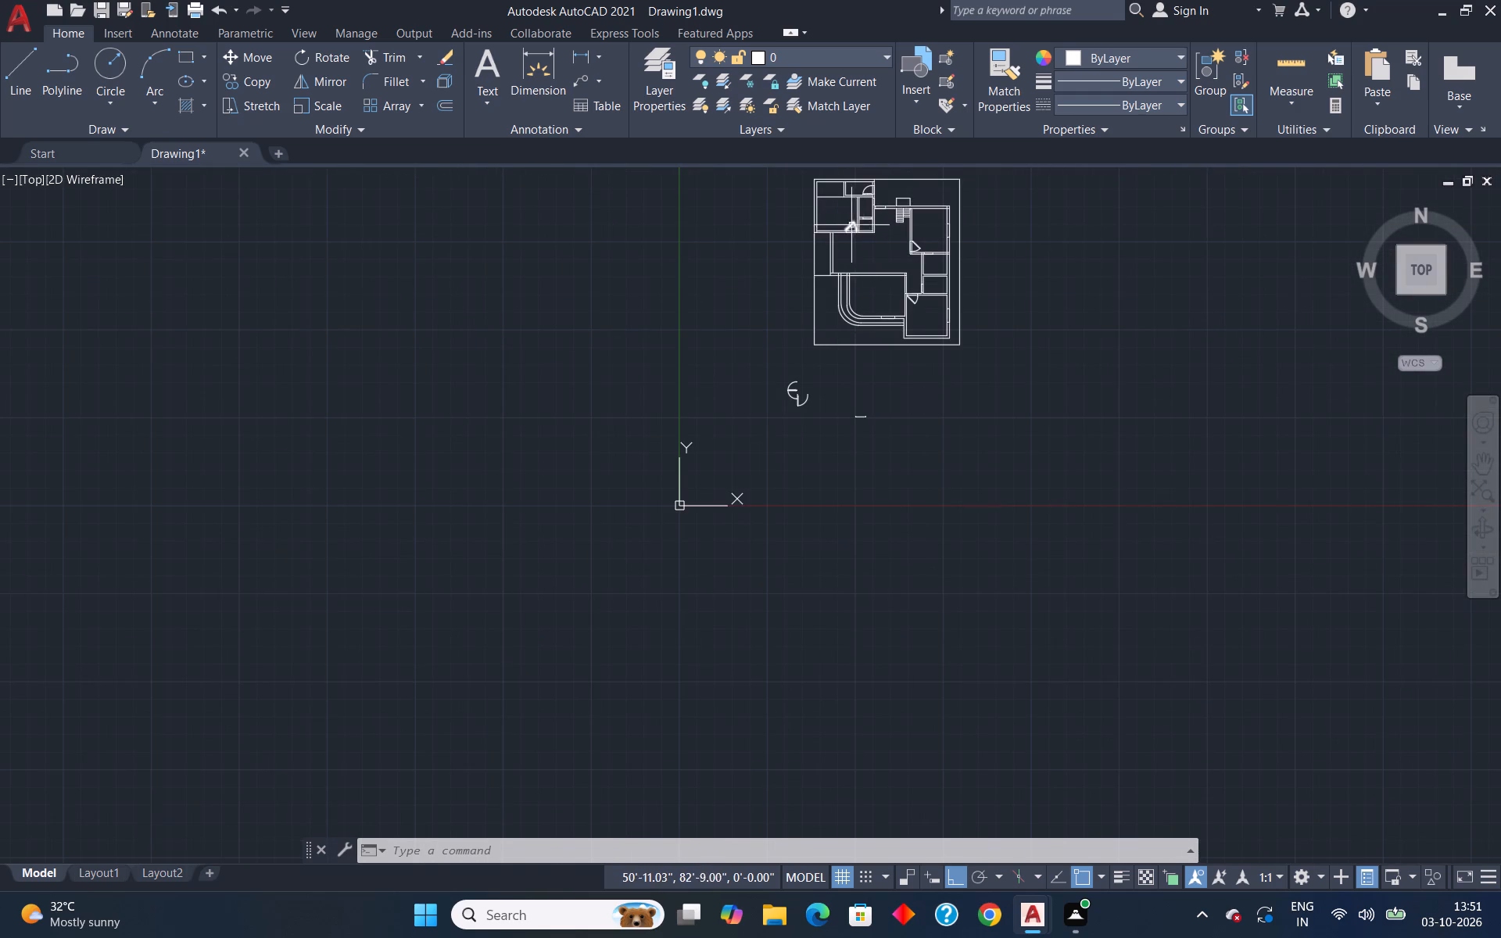
scroll(851, 224, up, 4)
click(841, 224)
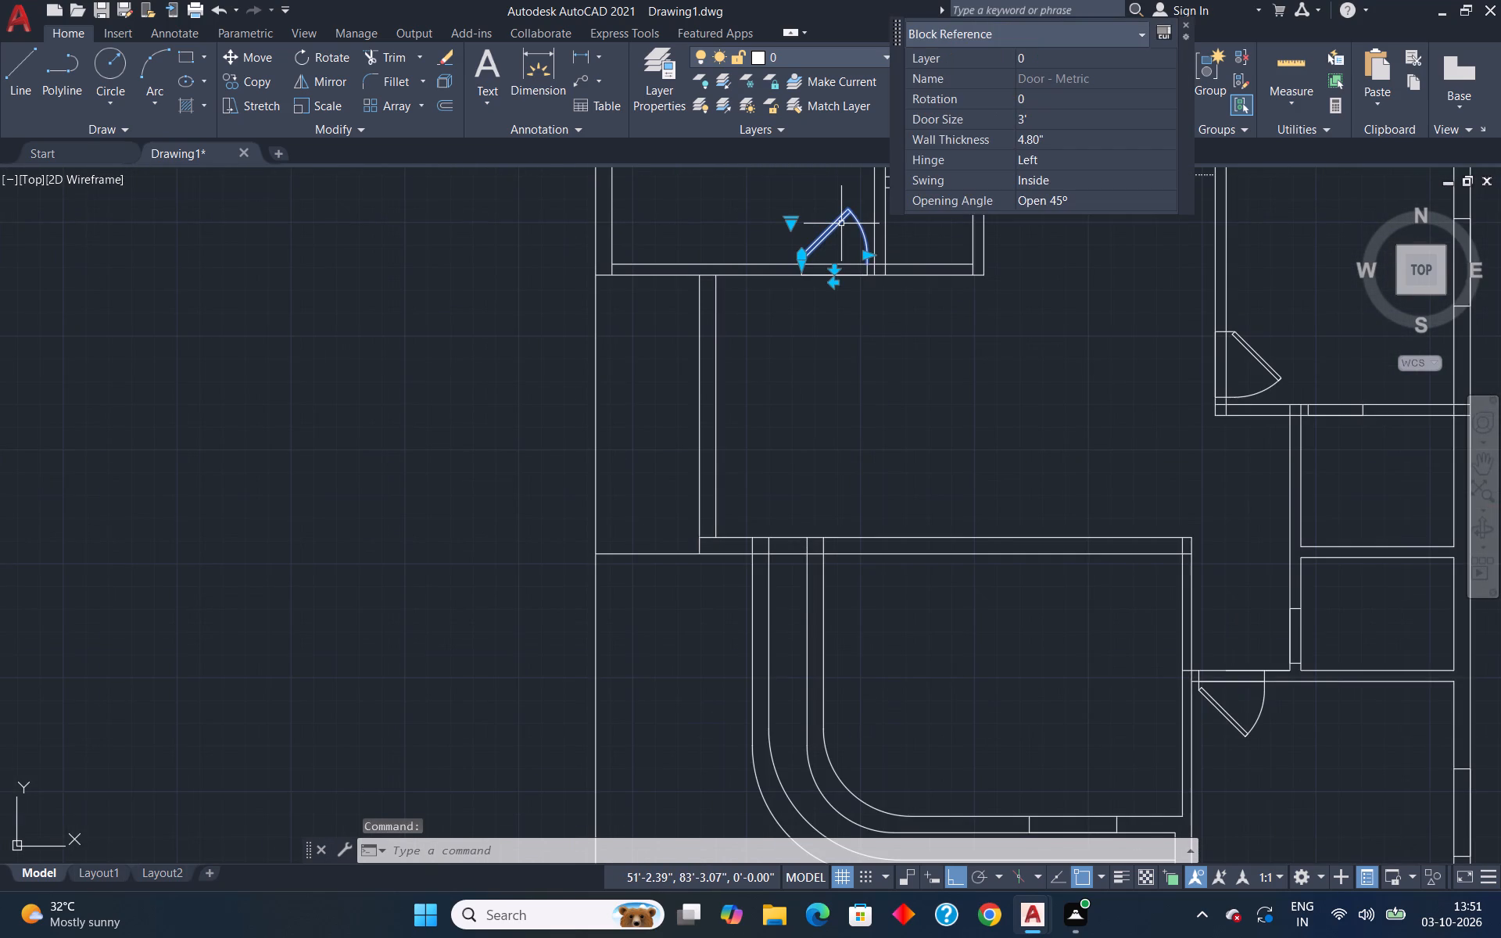
text(co)
key(Return)
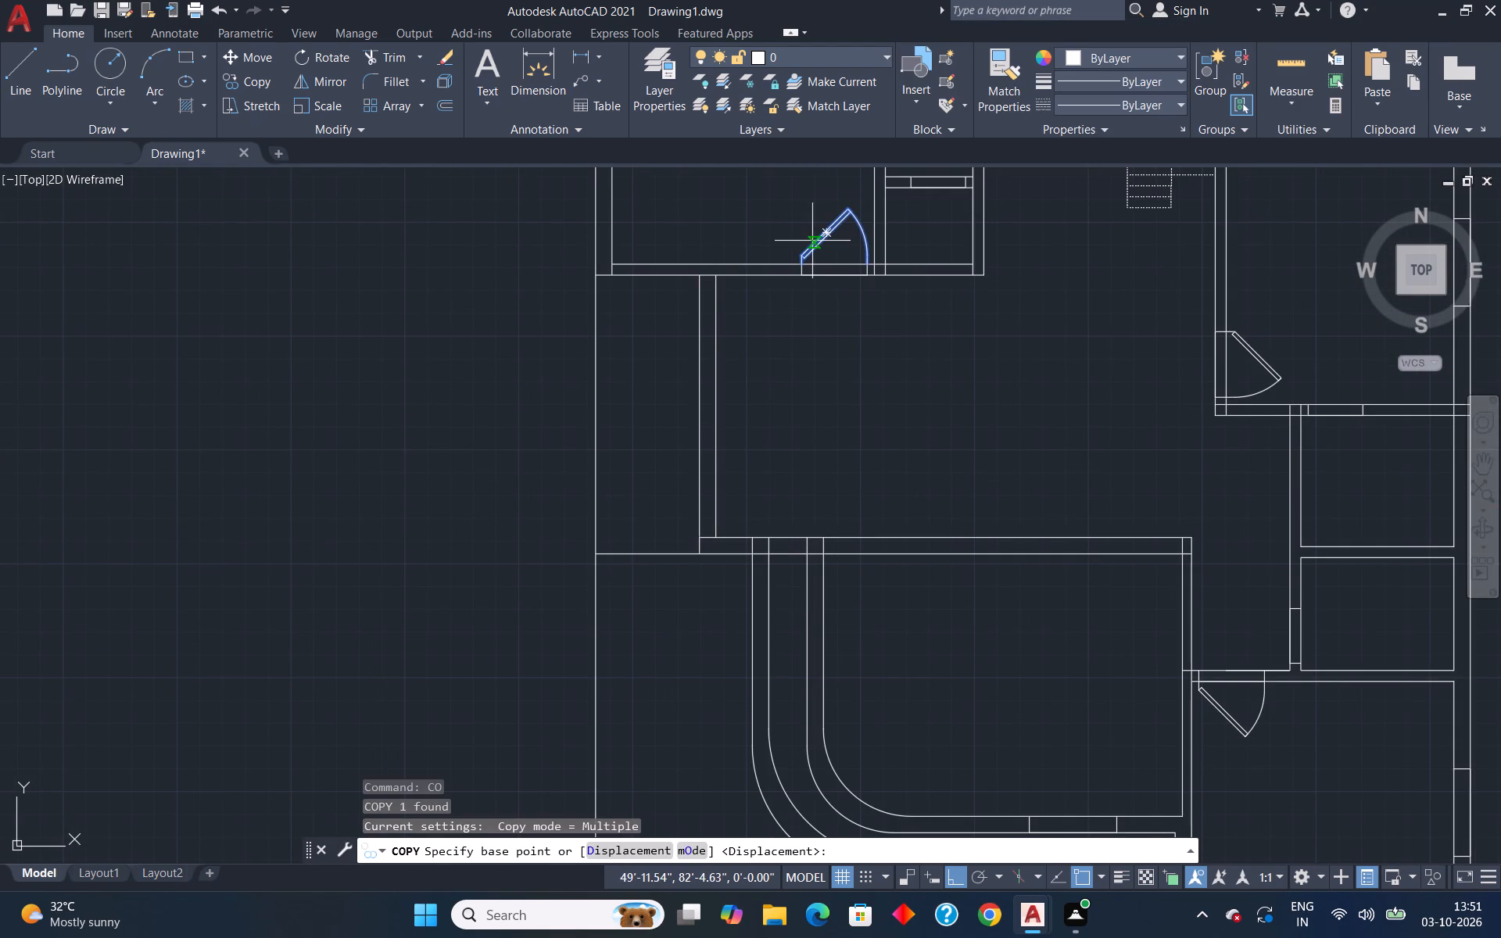
click(816, 243)
click(389, 328)
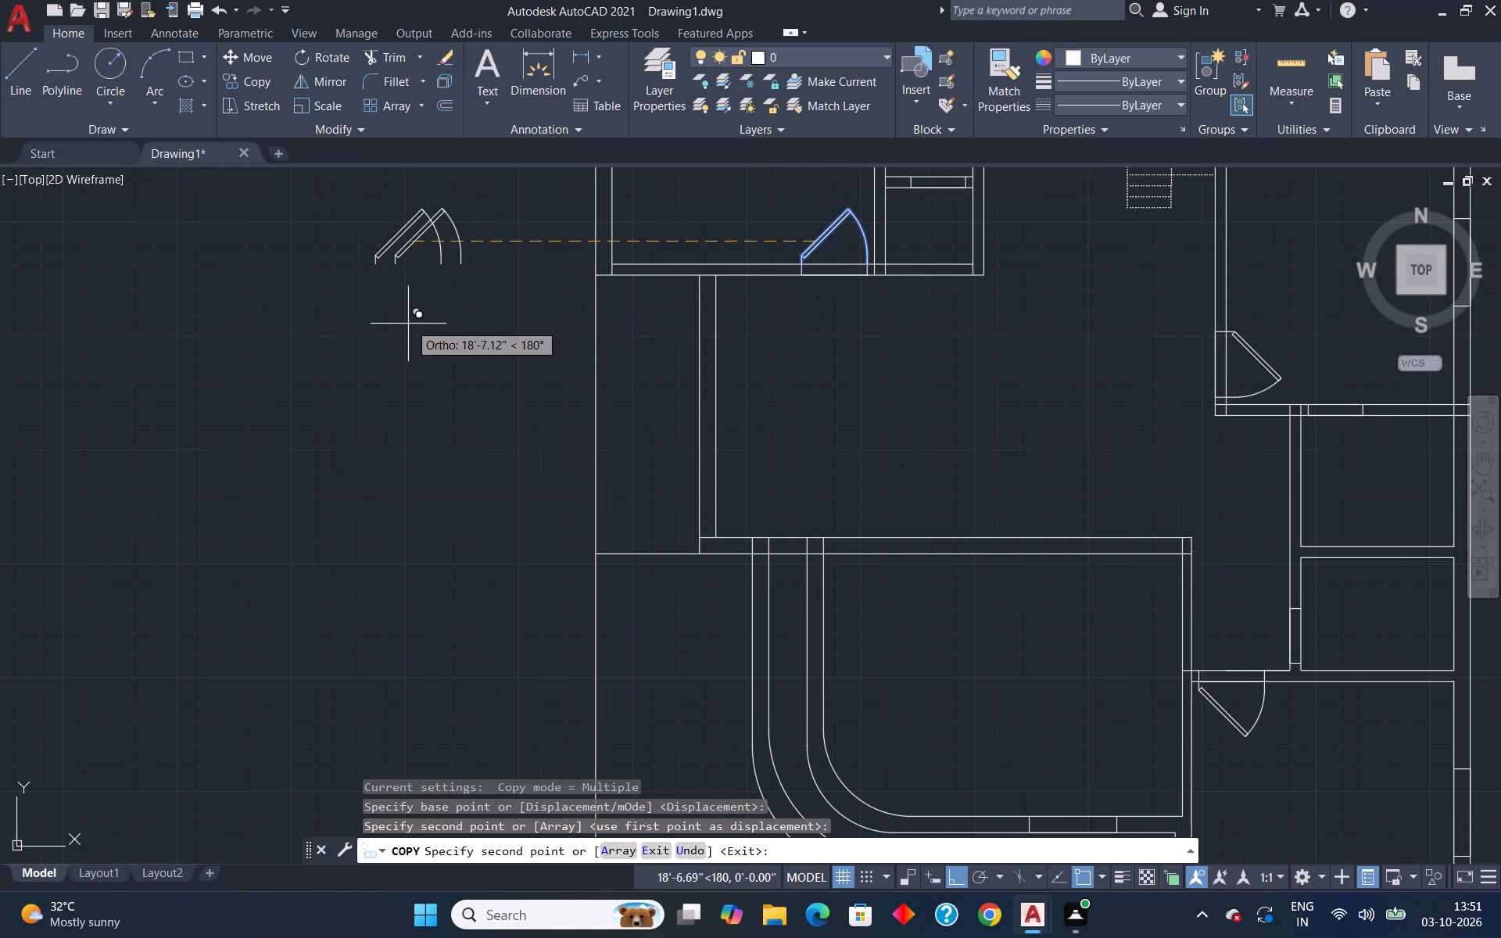
key(Escape)
Scale the copied 45º door by reference about its lower hinge-side endpoint, using its opening width as reference and 2'6" as new length.
scroll(408, 180, up, 2)
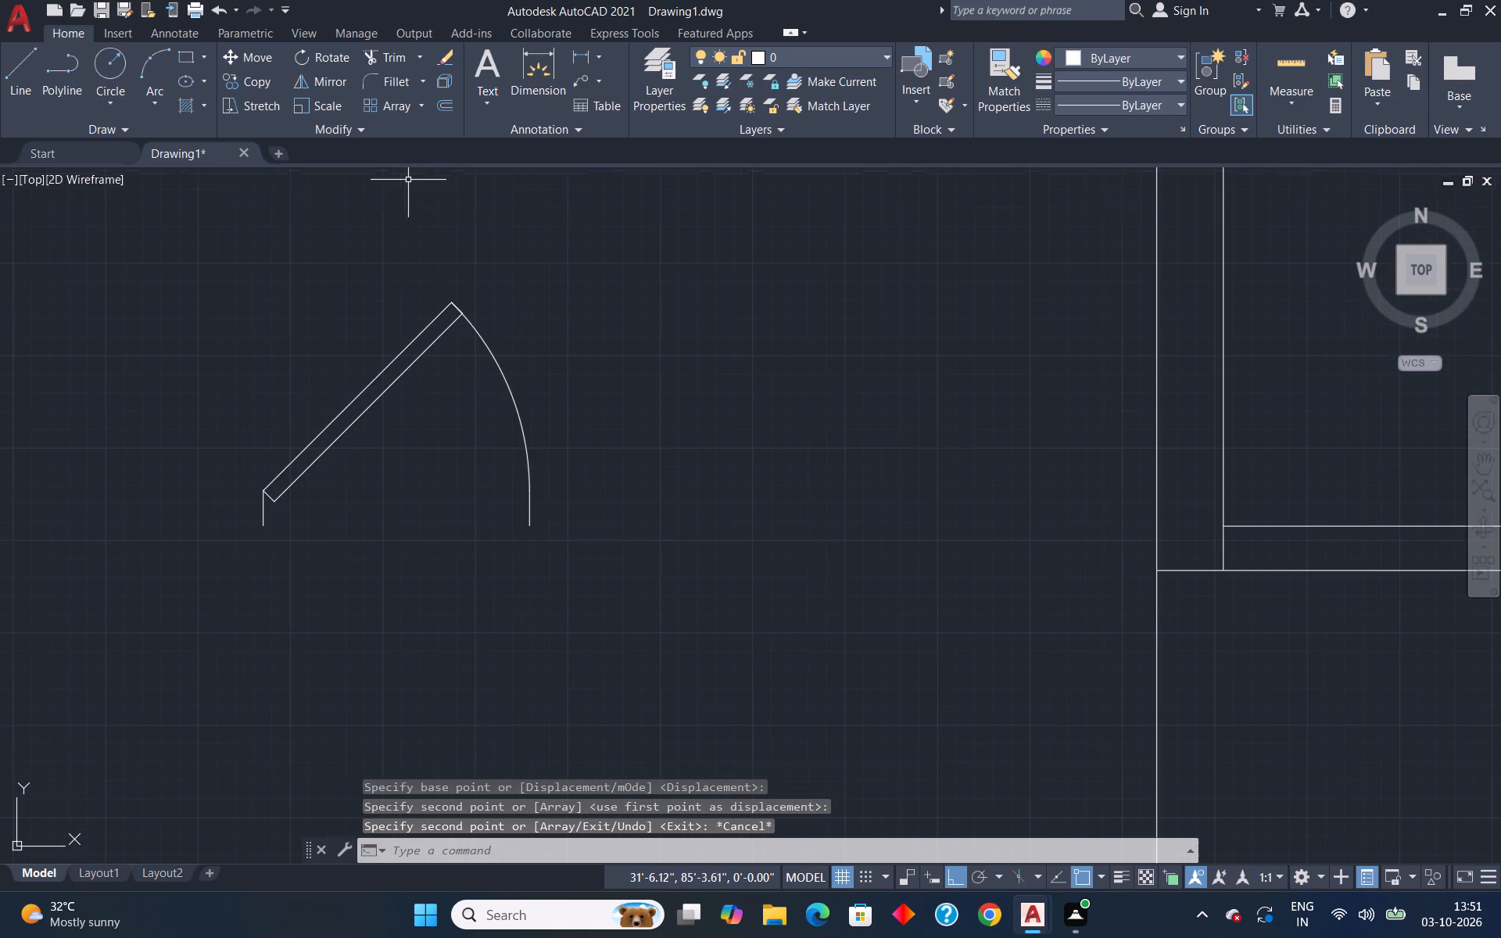
scroll(408, 180, up, 1)
click(411, 364)
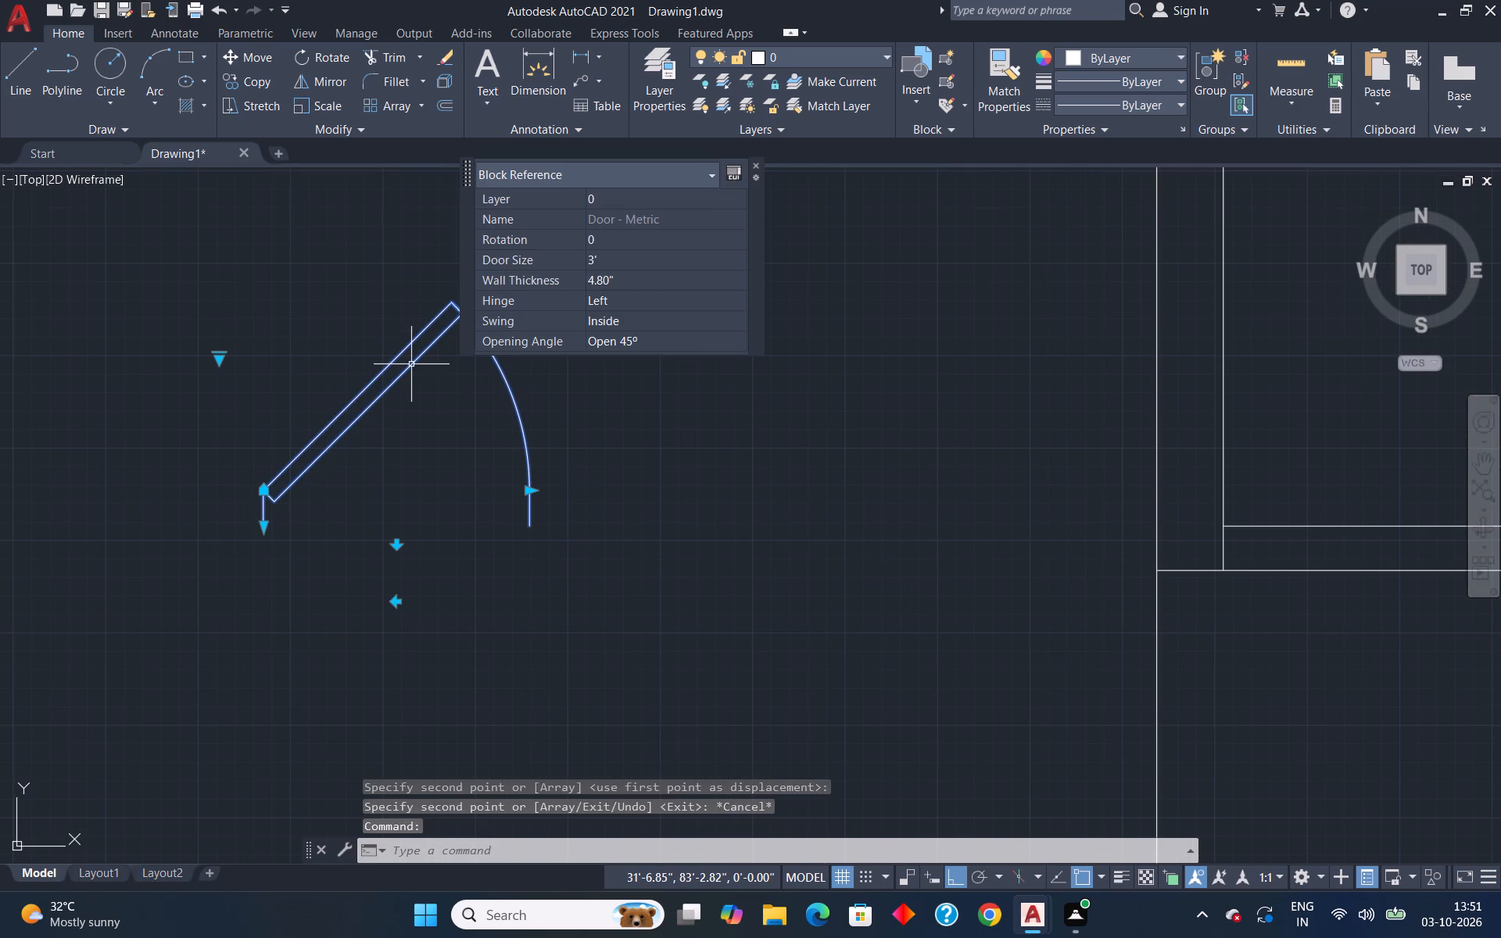
key(s)
key(c)
key(Return)
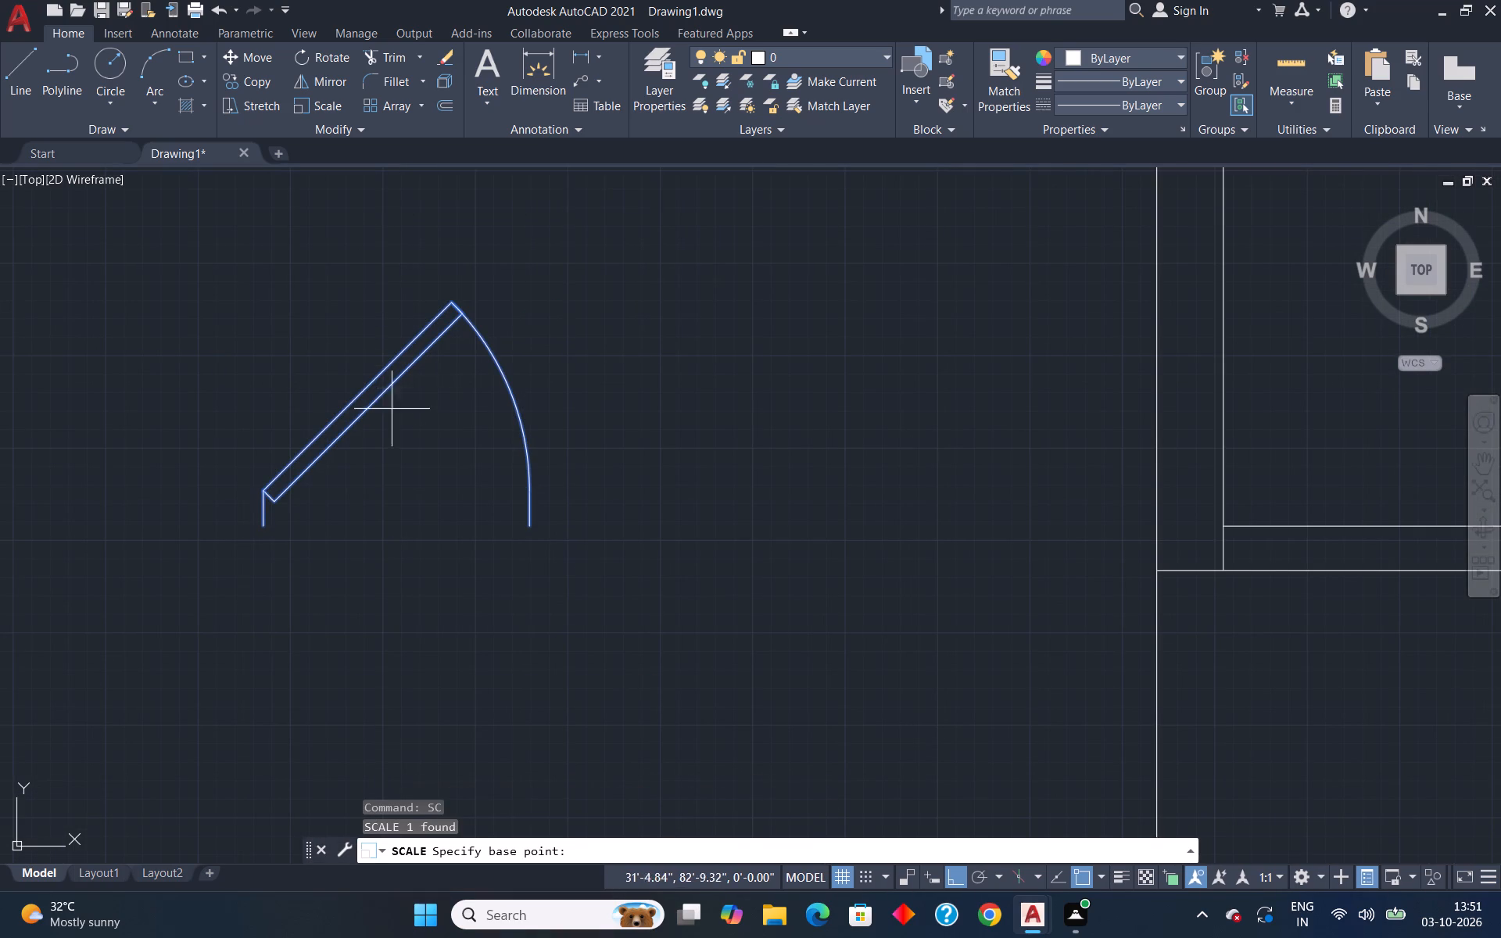
click(263, 521)
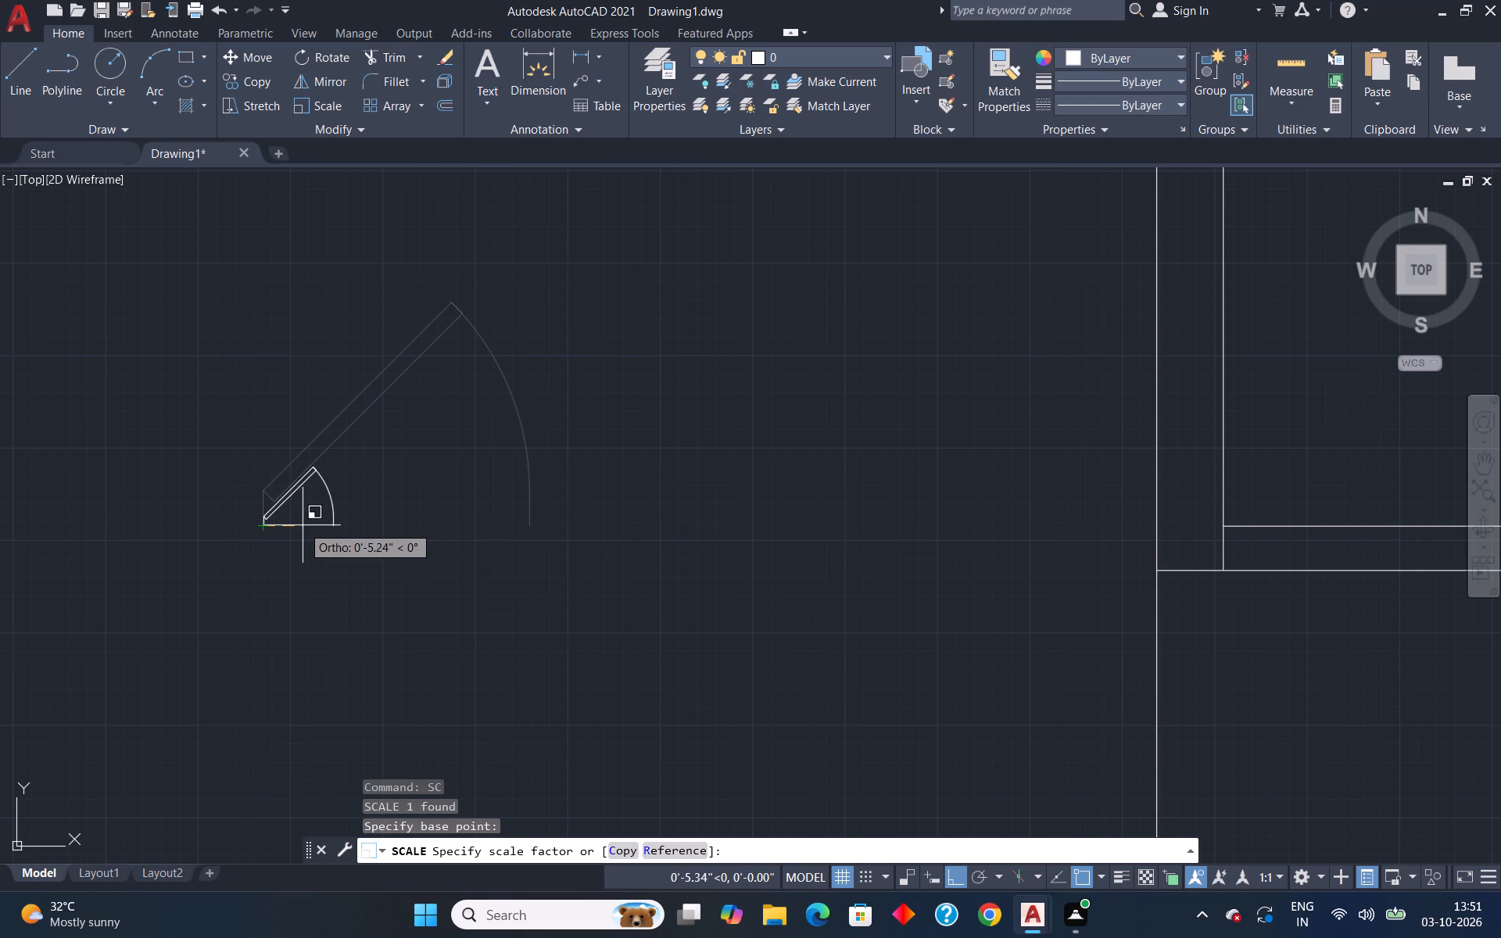
key(r)
key(Return)
click(263, 532)
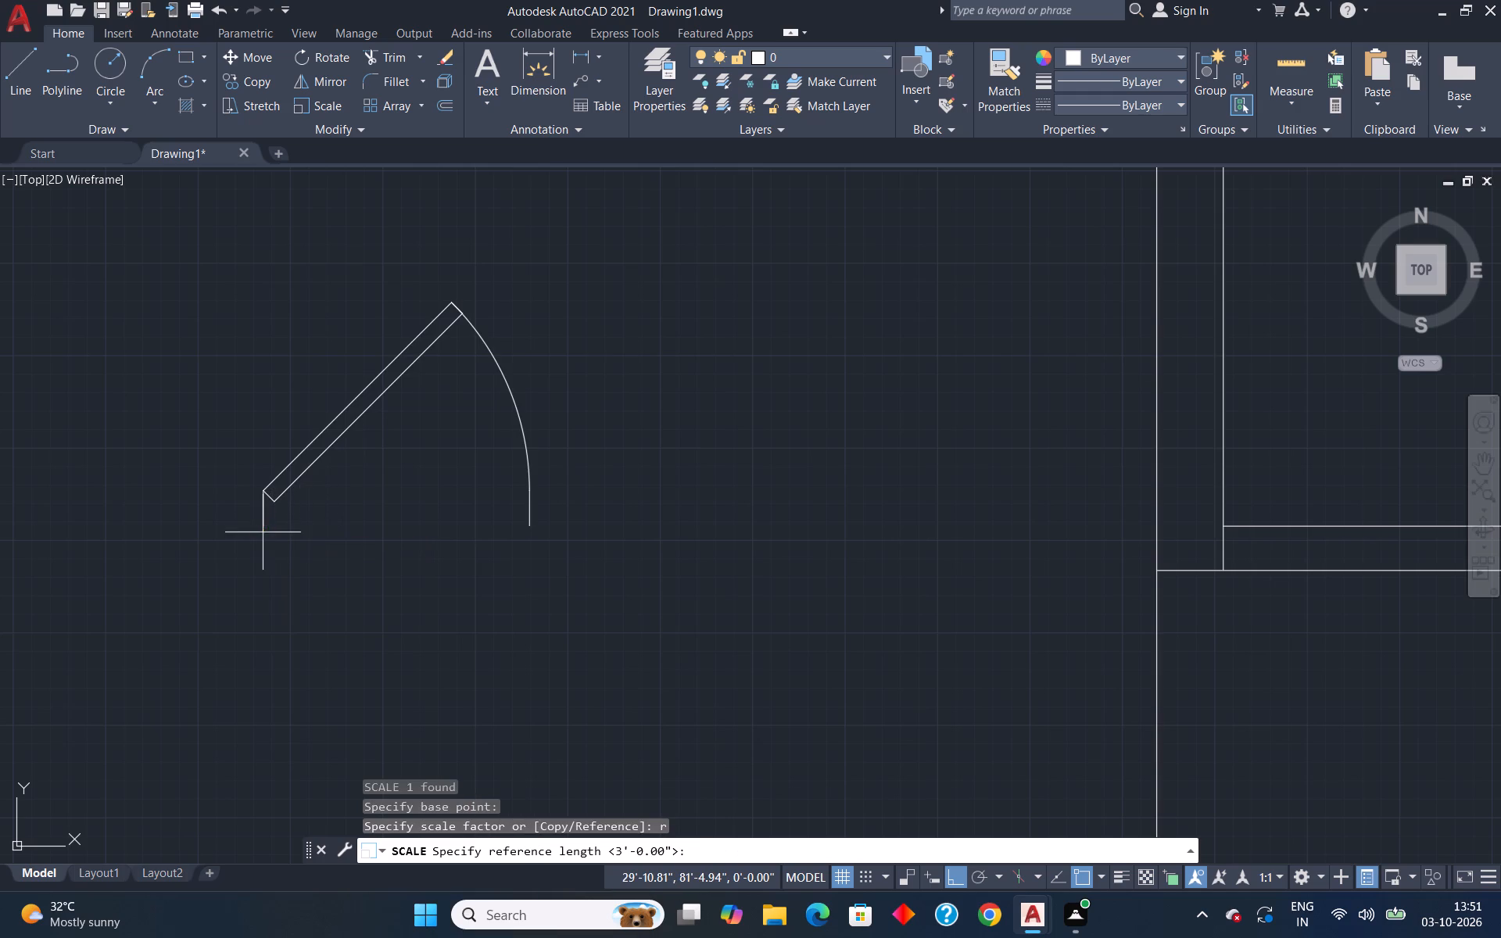
click(531, 524)
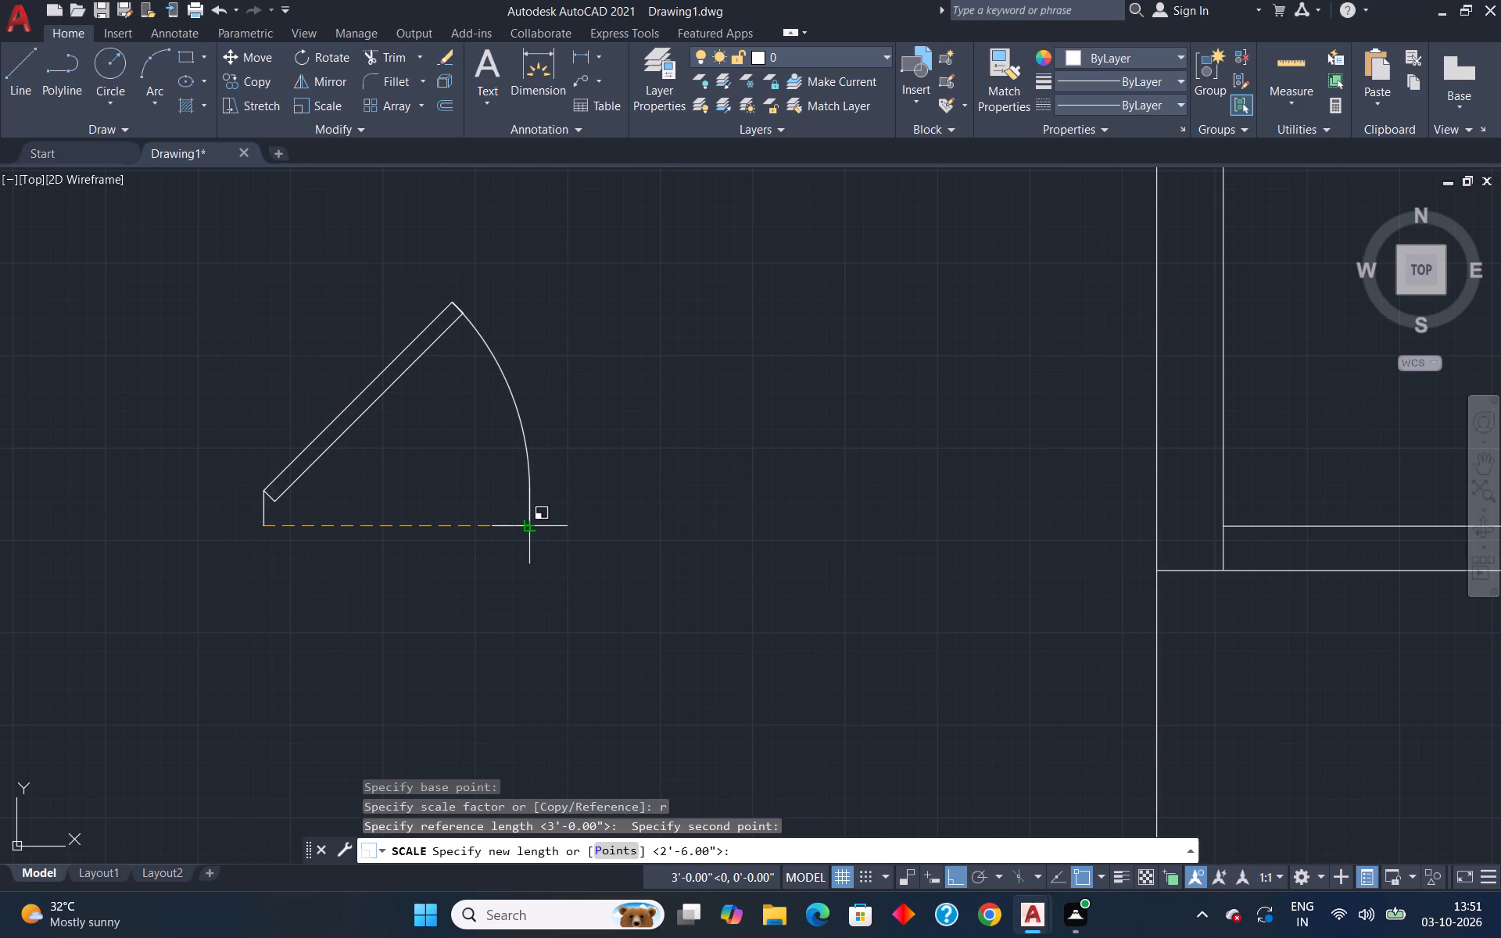
text(2'6")
key(Return)
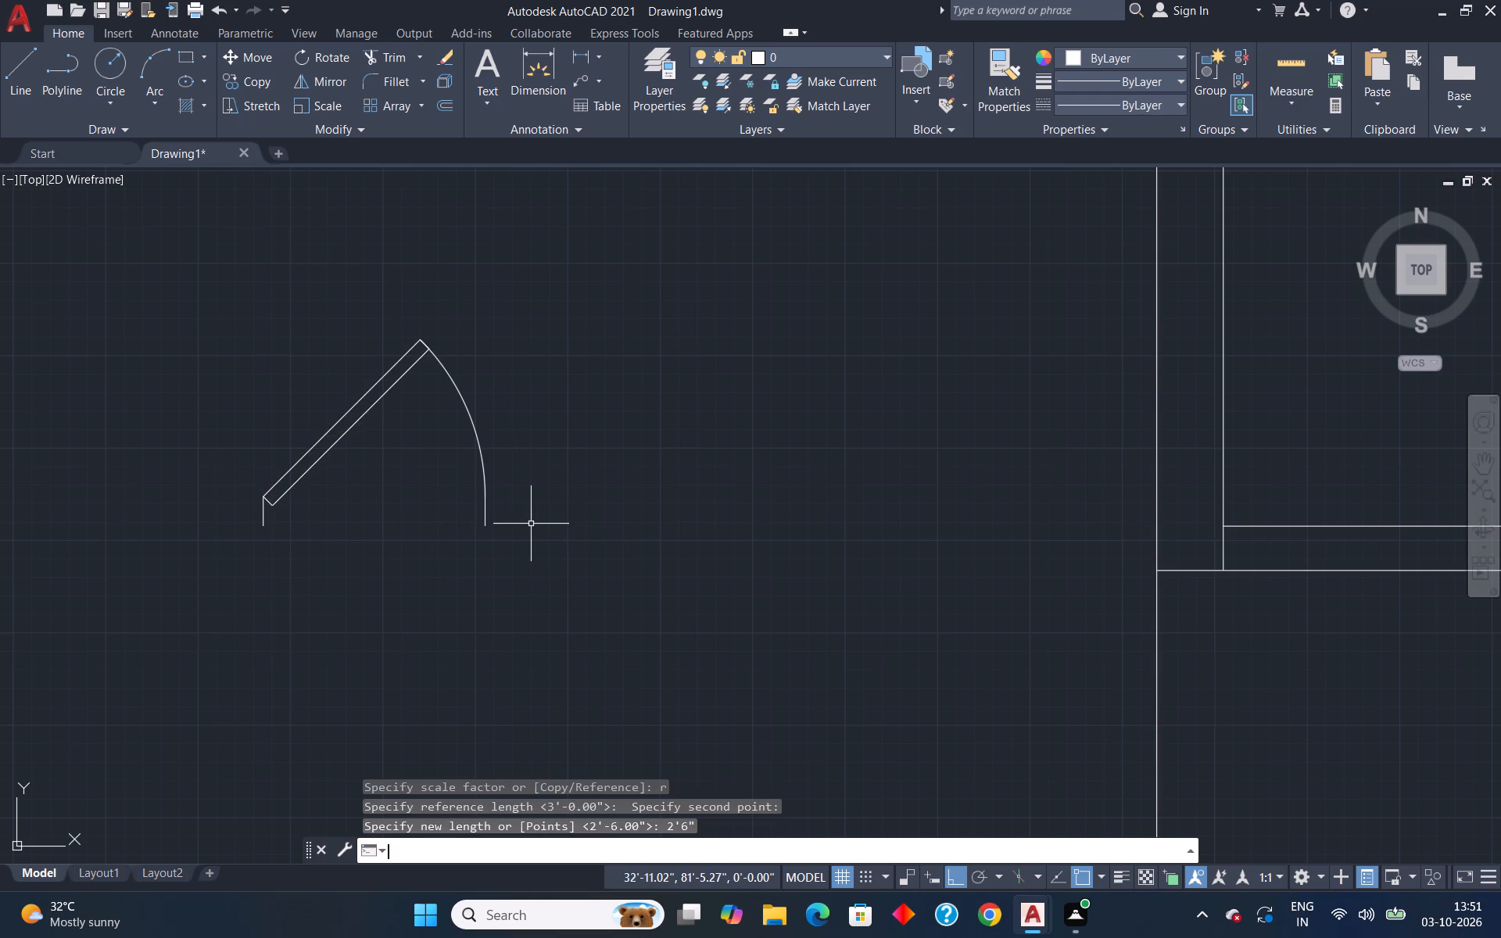
Move the scaled 2'6" door by its lower hinge-side endpoint to the cross-wall opening in the upper-left block's narrow room.
click(261, 517)
key(m)
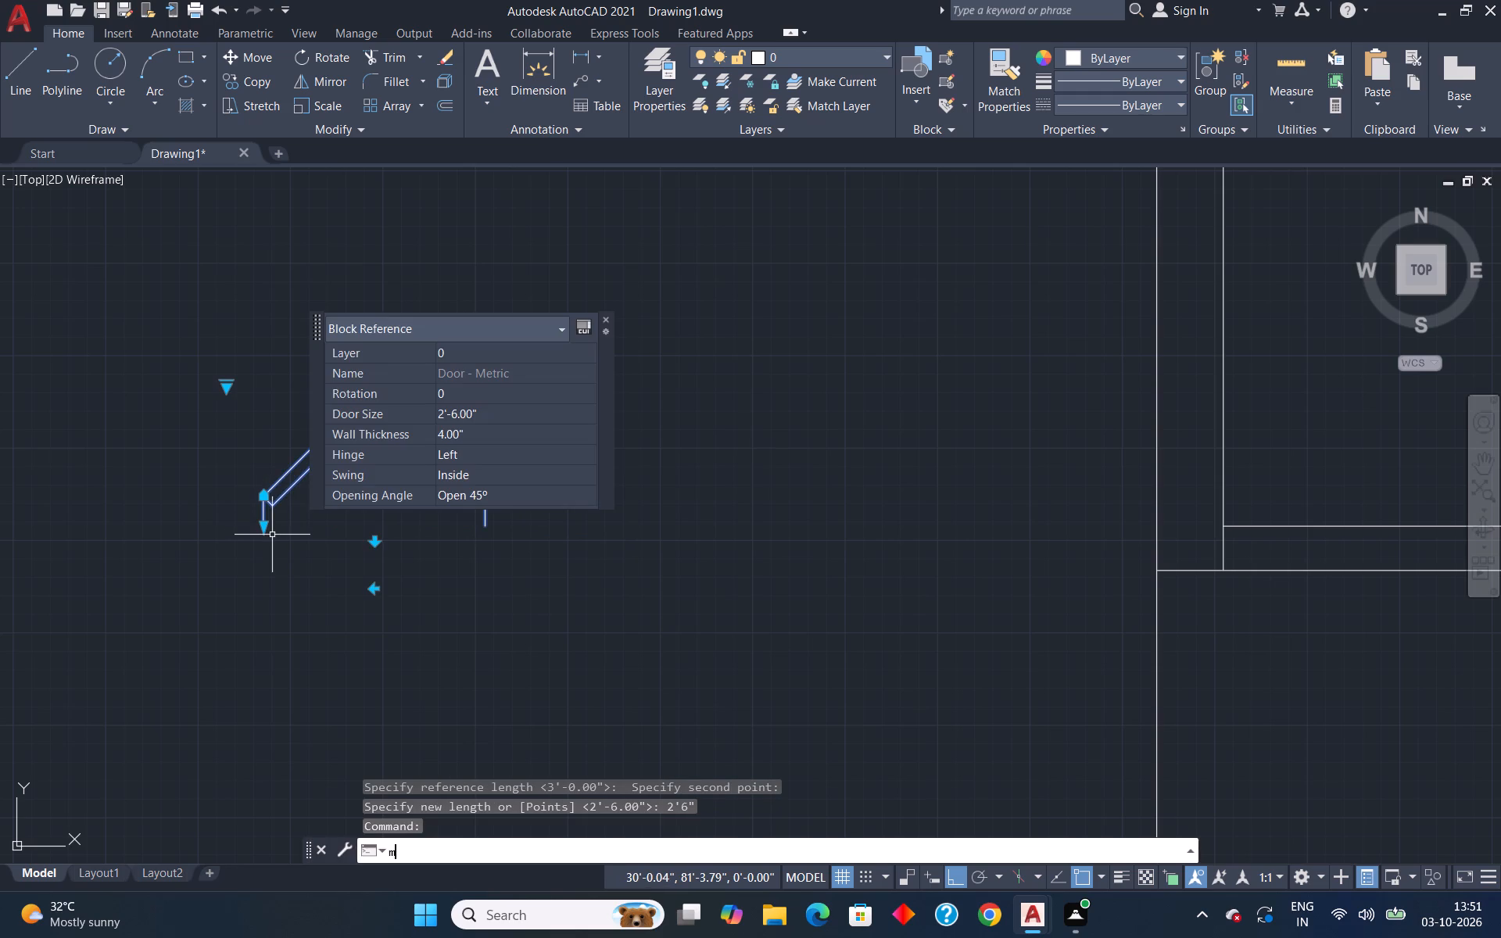
key(Return)
scroll(263, 528, up, 3)
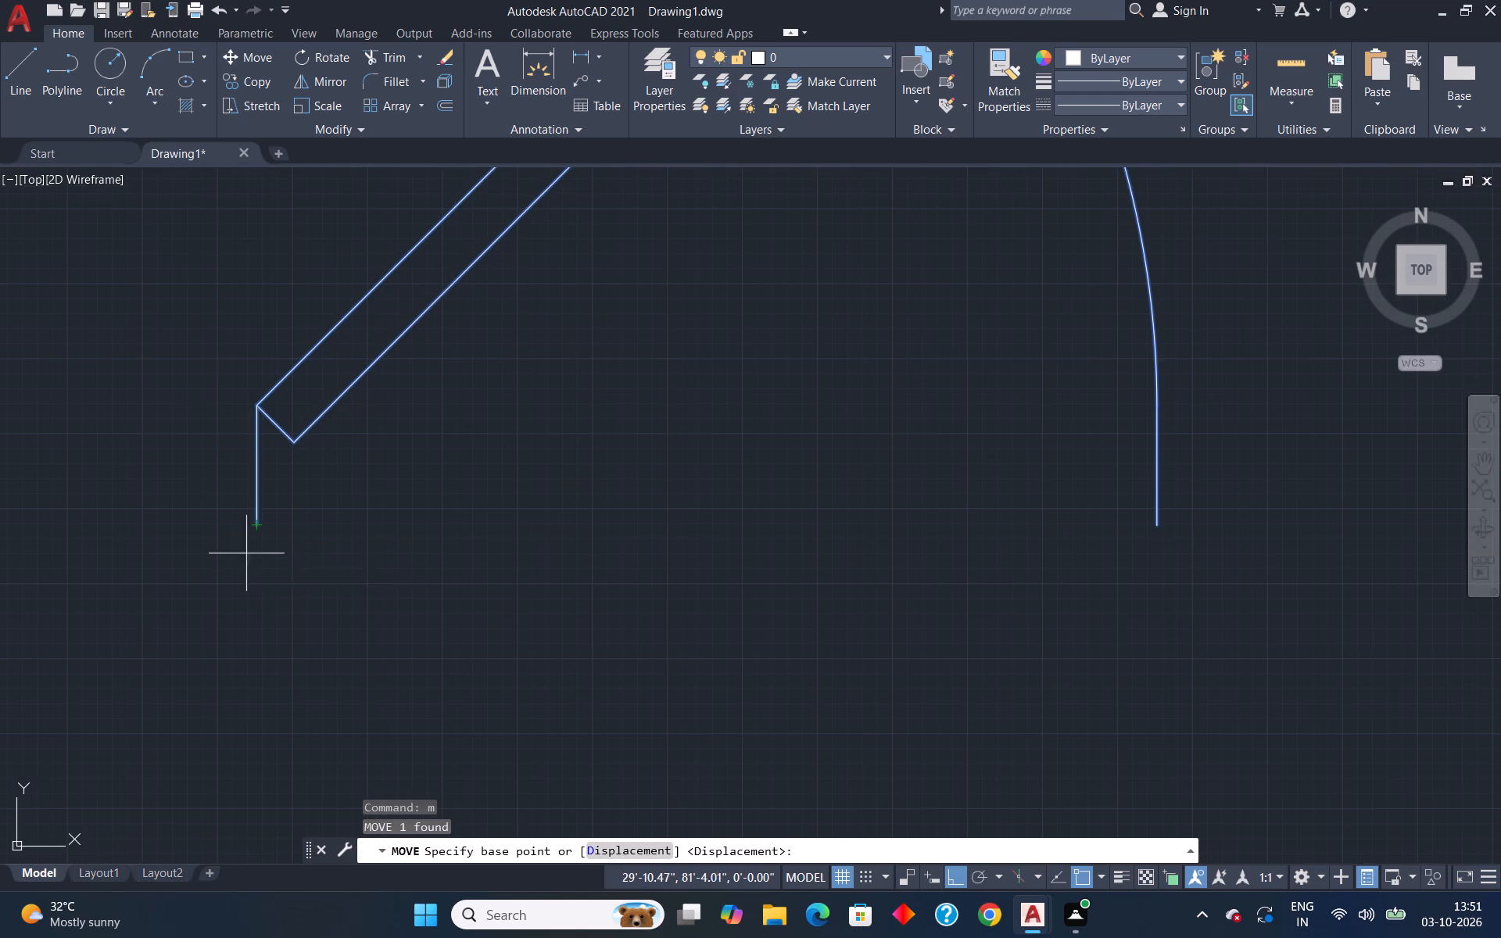
click(261, 521)
scroll(298, 541, down, 6)
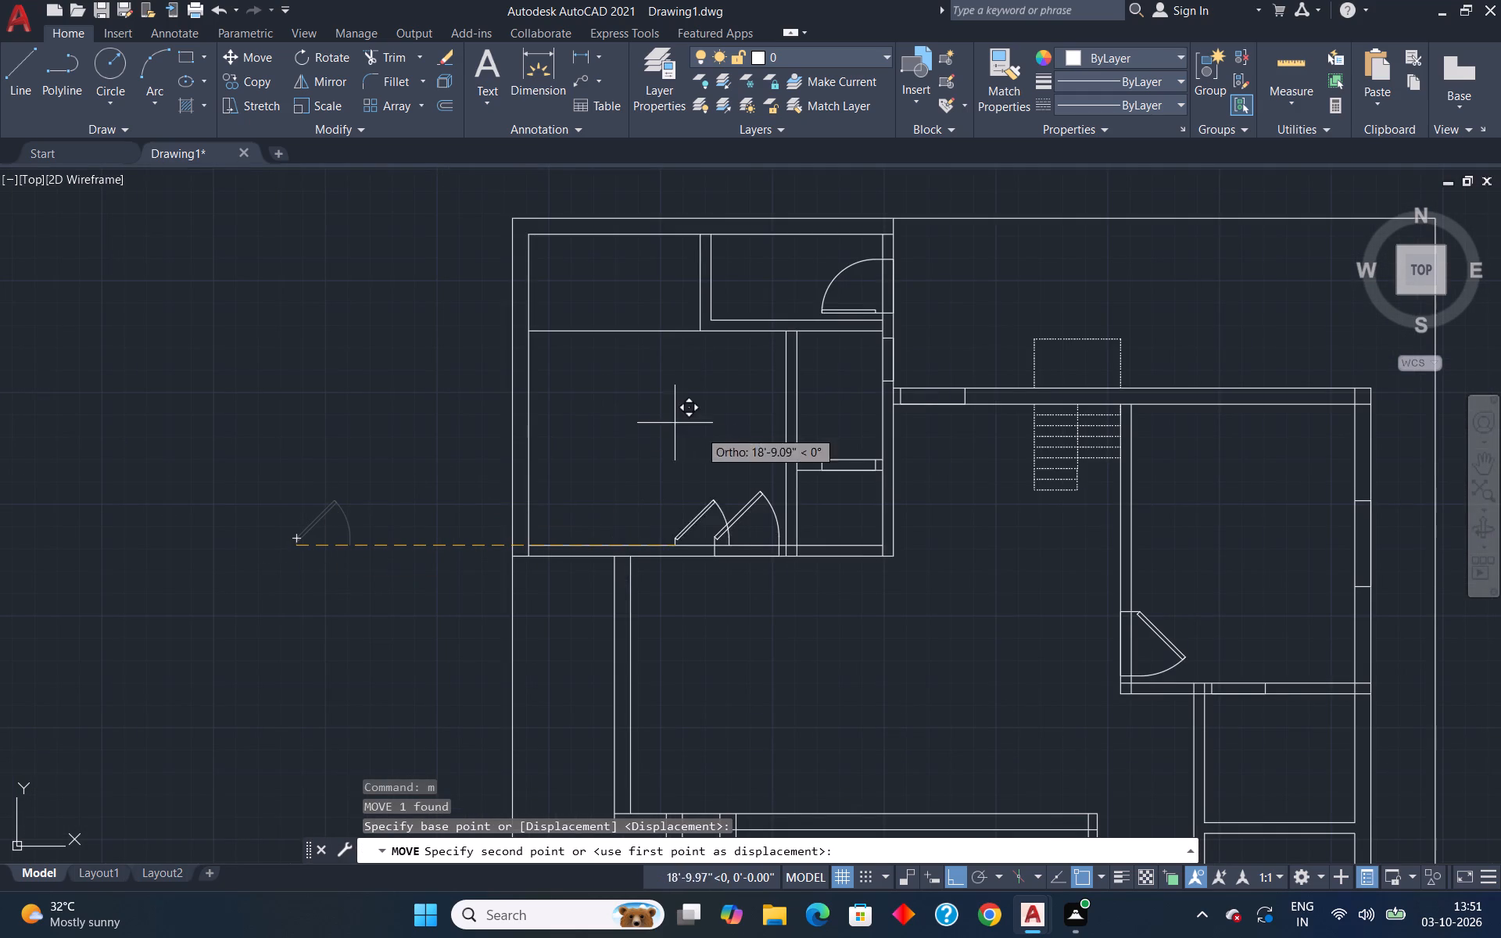
scroll(825, 455, up, 3)
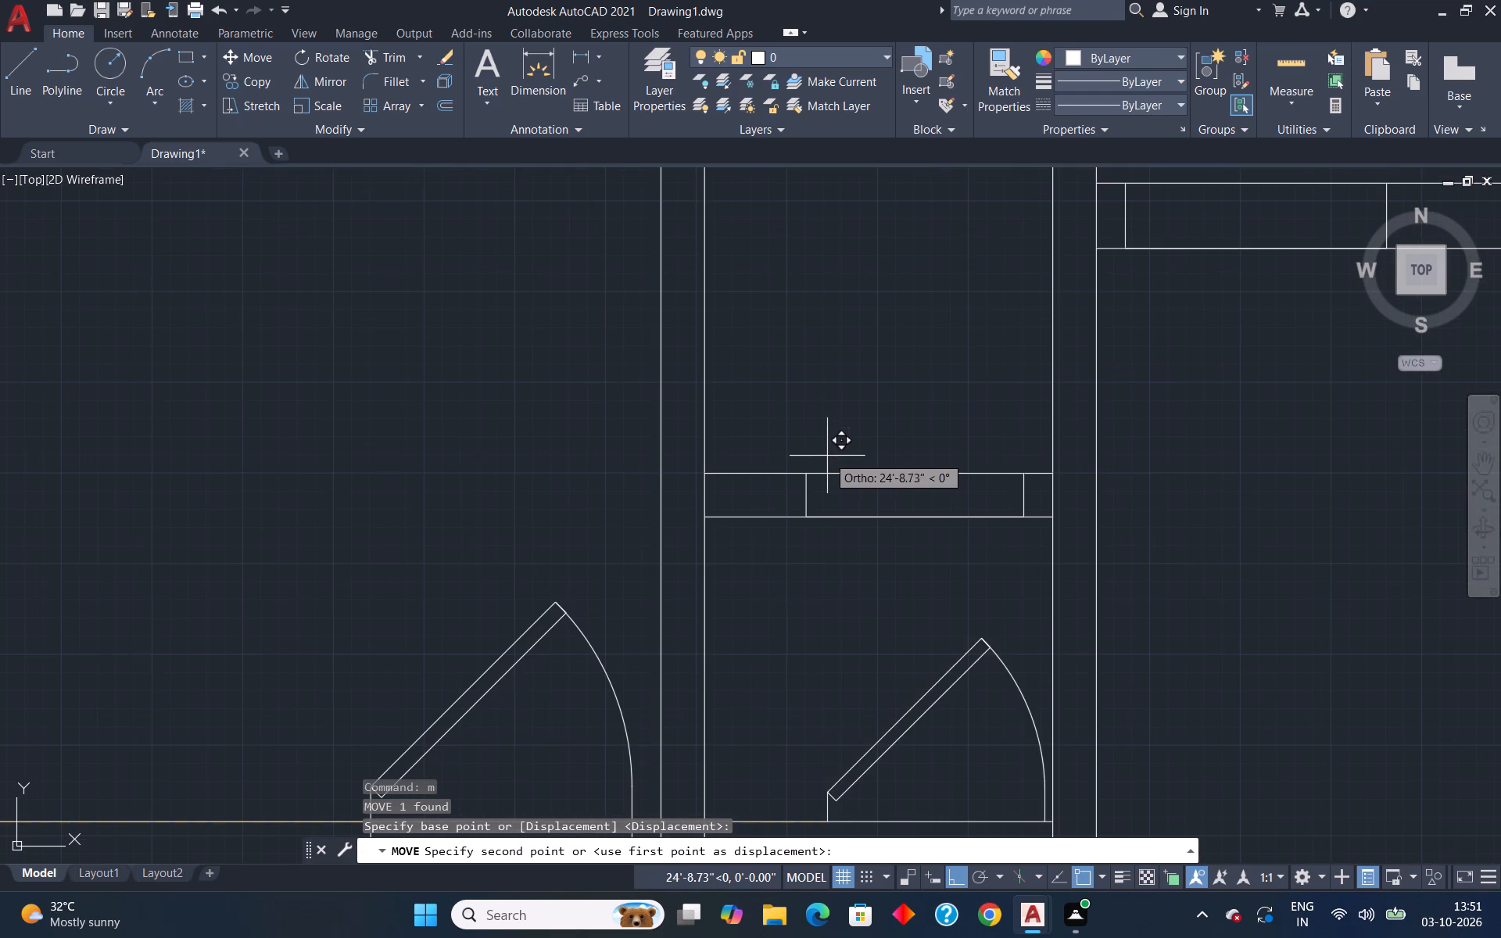
click(808, 474)
key(Escape)
Set the opening angle of the door in the upper-left block's top small room to Open 45º.
scroll(908, 552, down, 1)
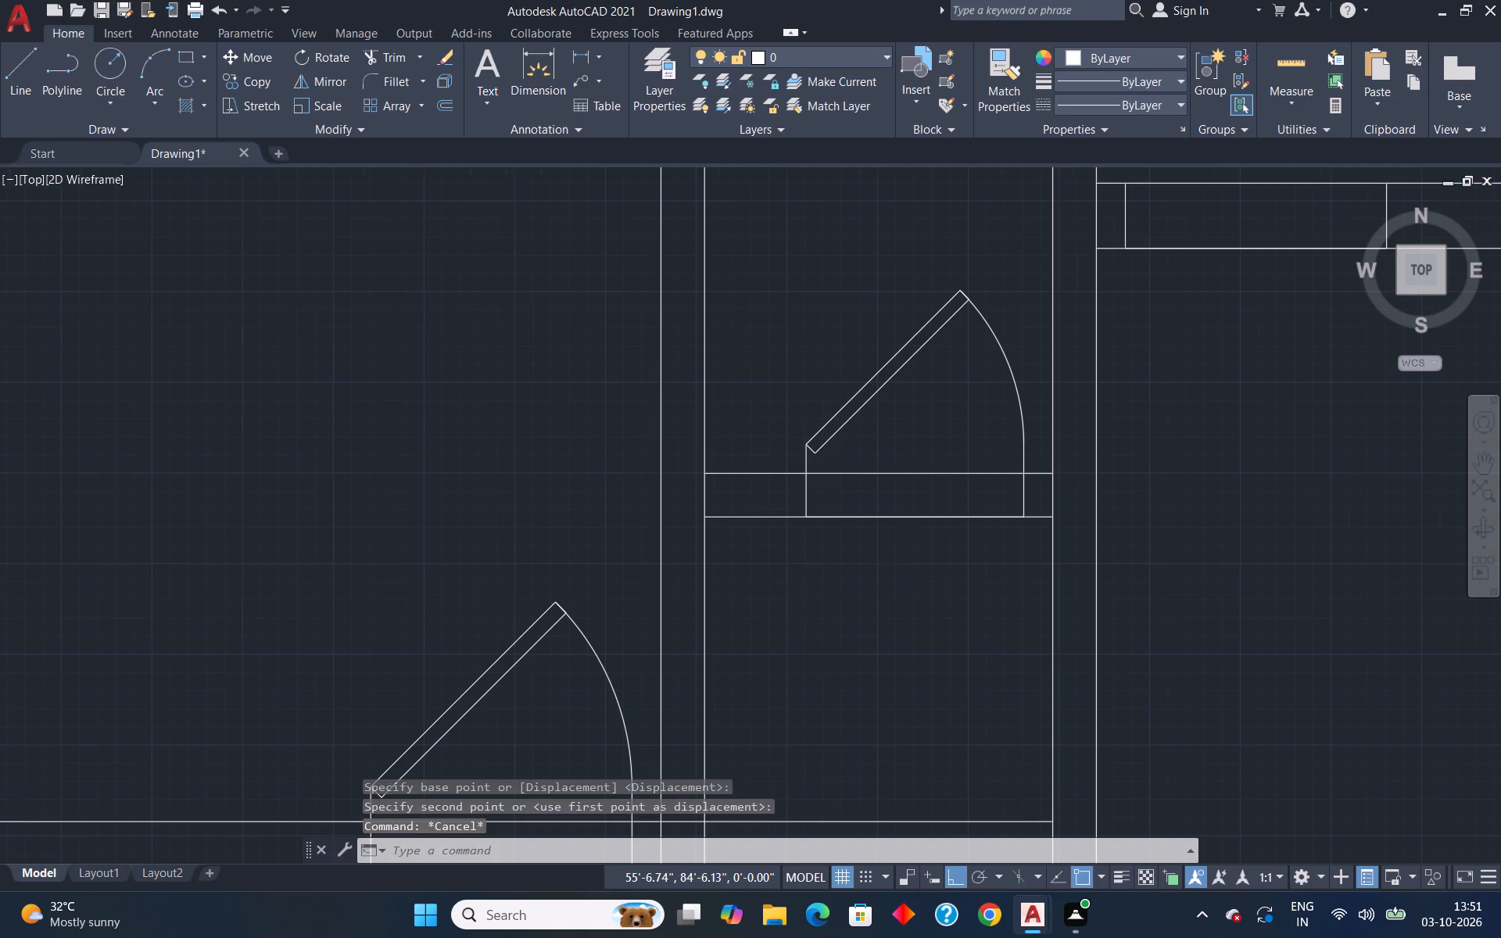
scroll(908, 552, down, 3)
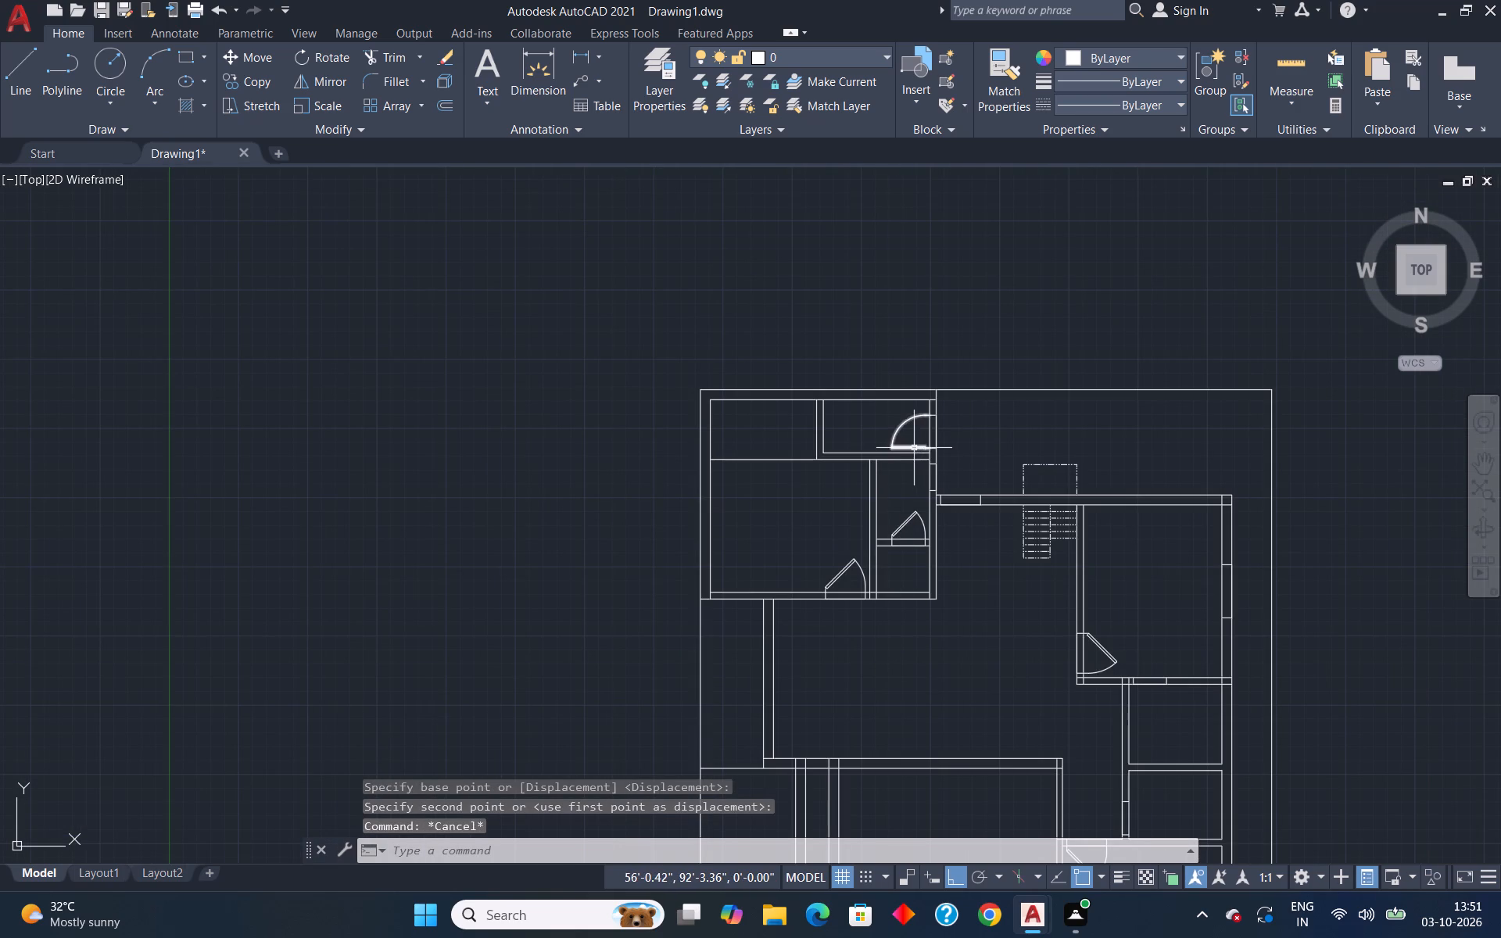
click(913, 448)
click(911, 453)
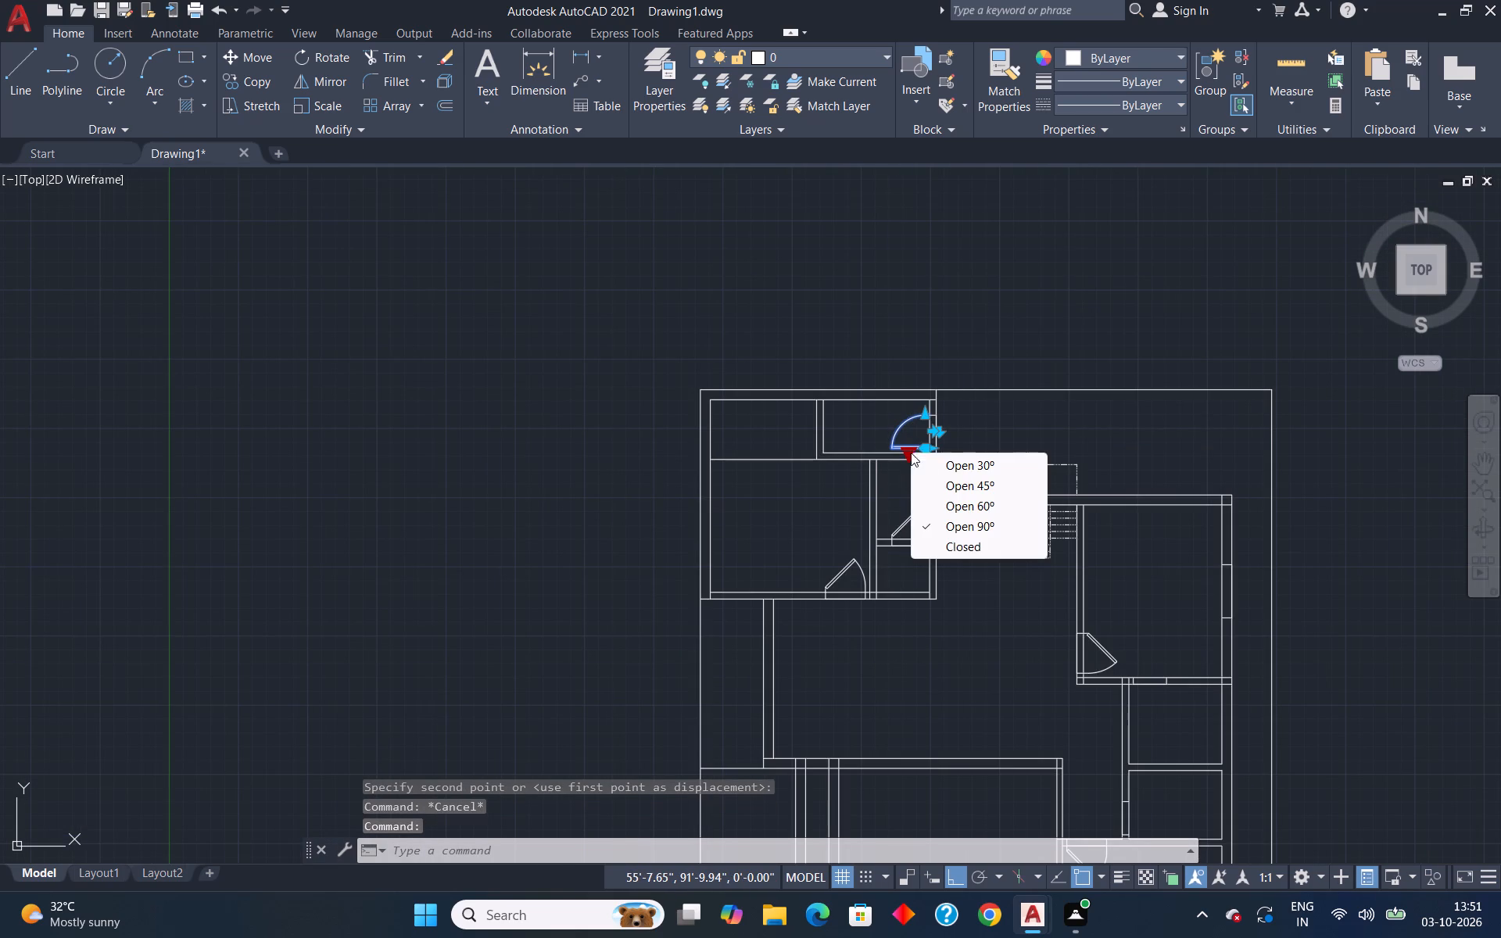
click(958, 479)
key(Escape)
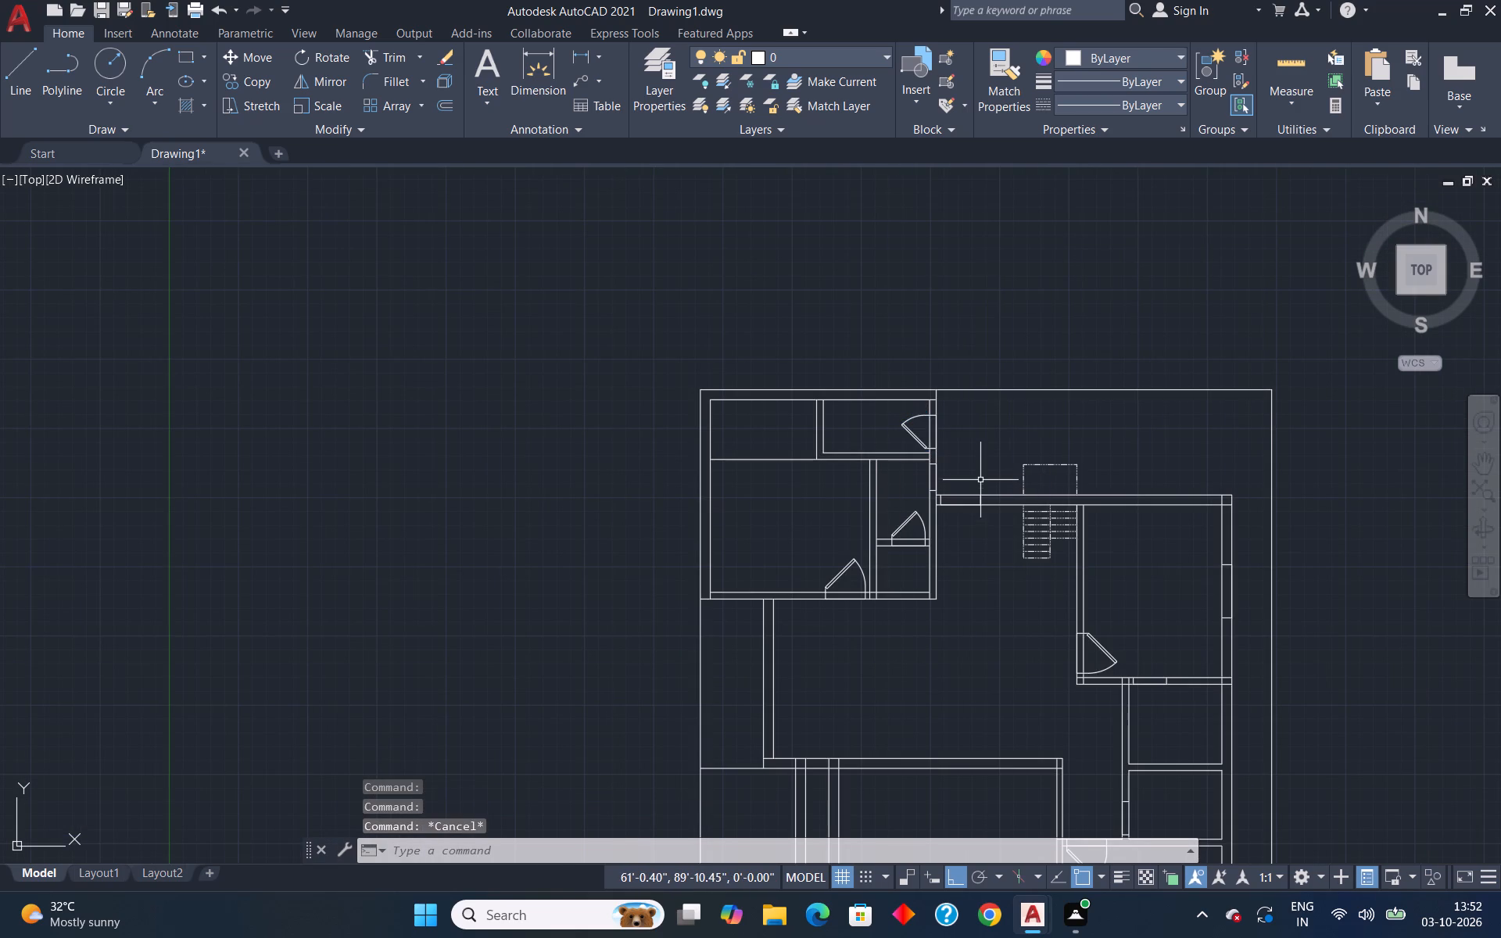
Measure the distances between the walls around the central hall.
scroll(996, 517, down, 3)
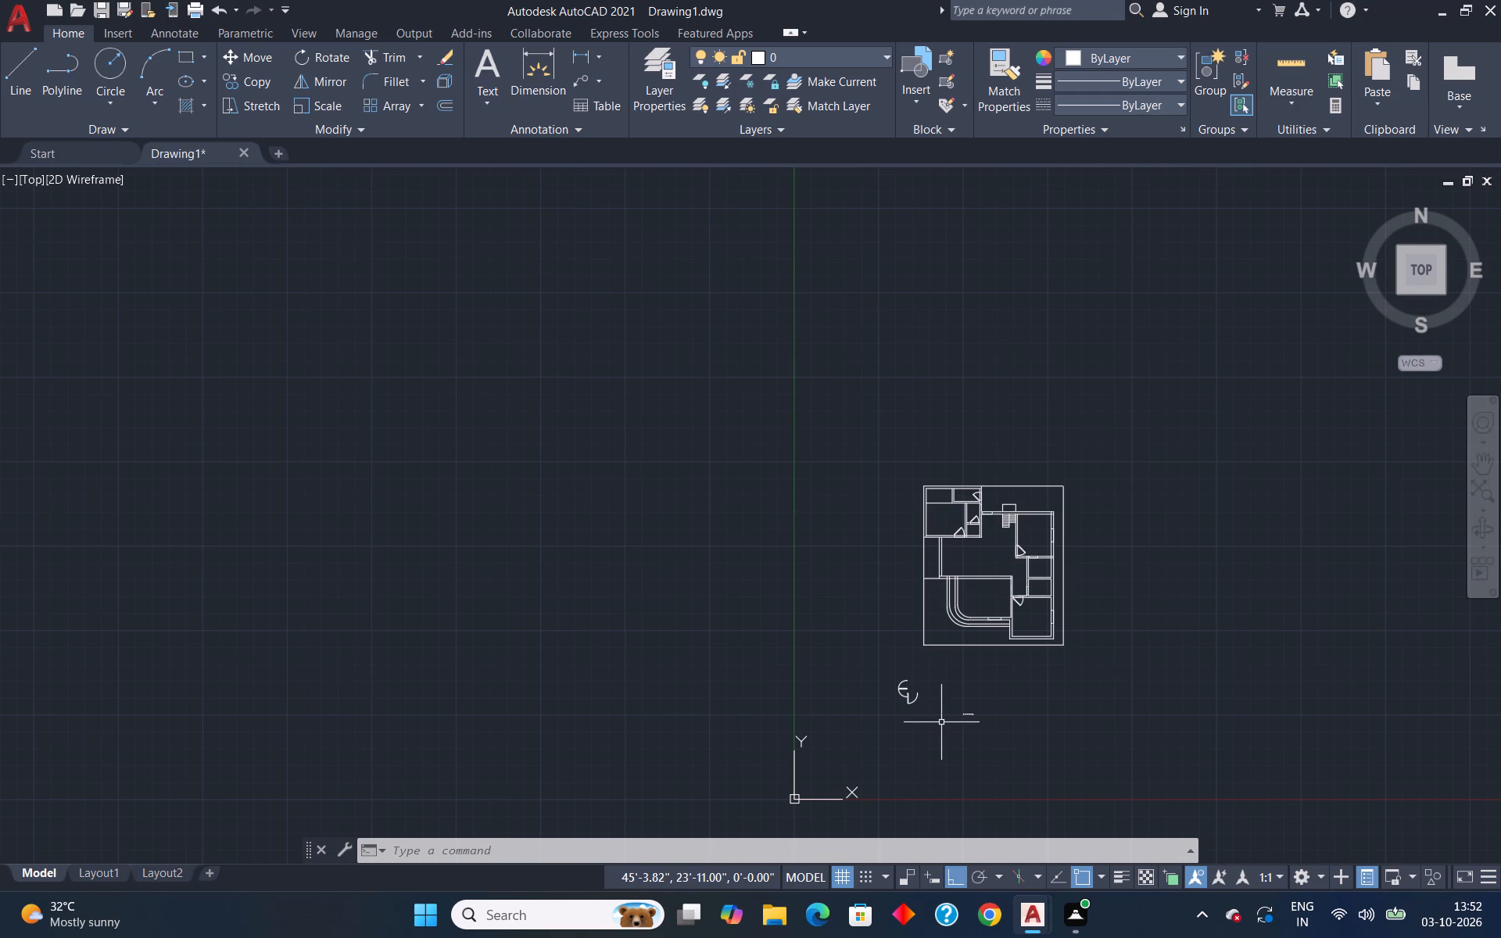
scroll(951, 564, up, 3)
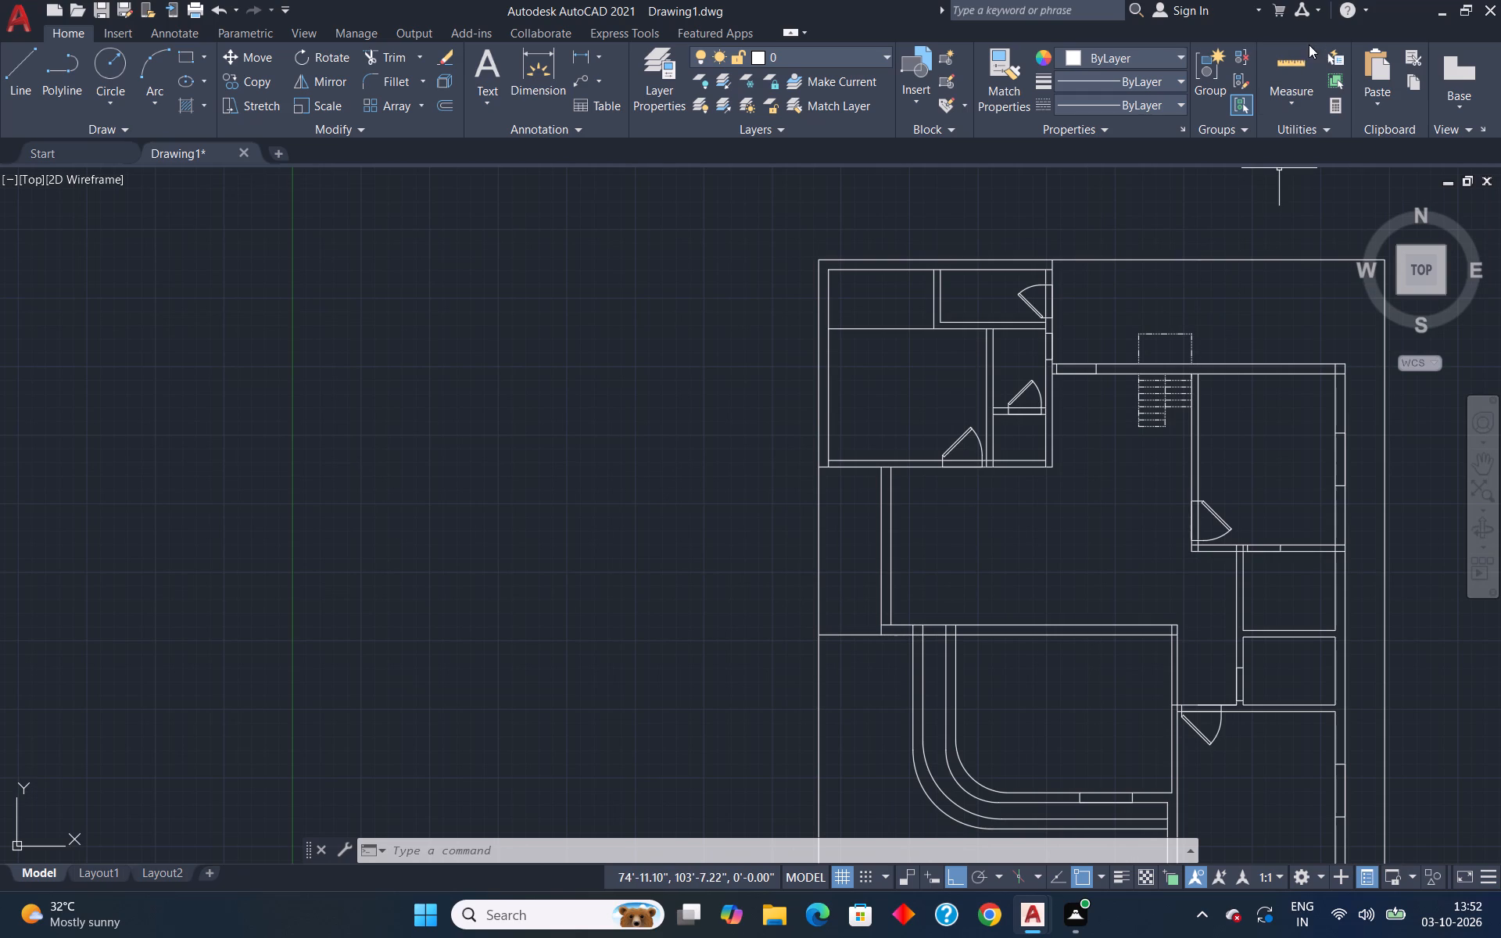
click(1291, 72)
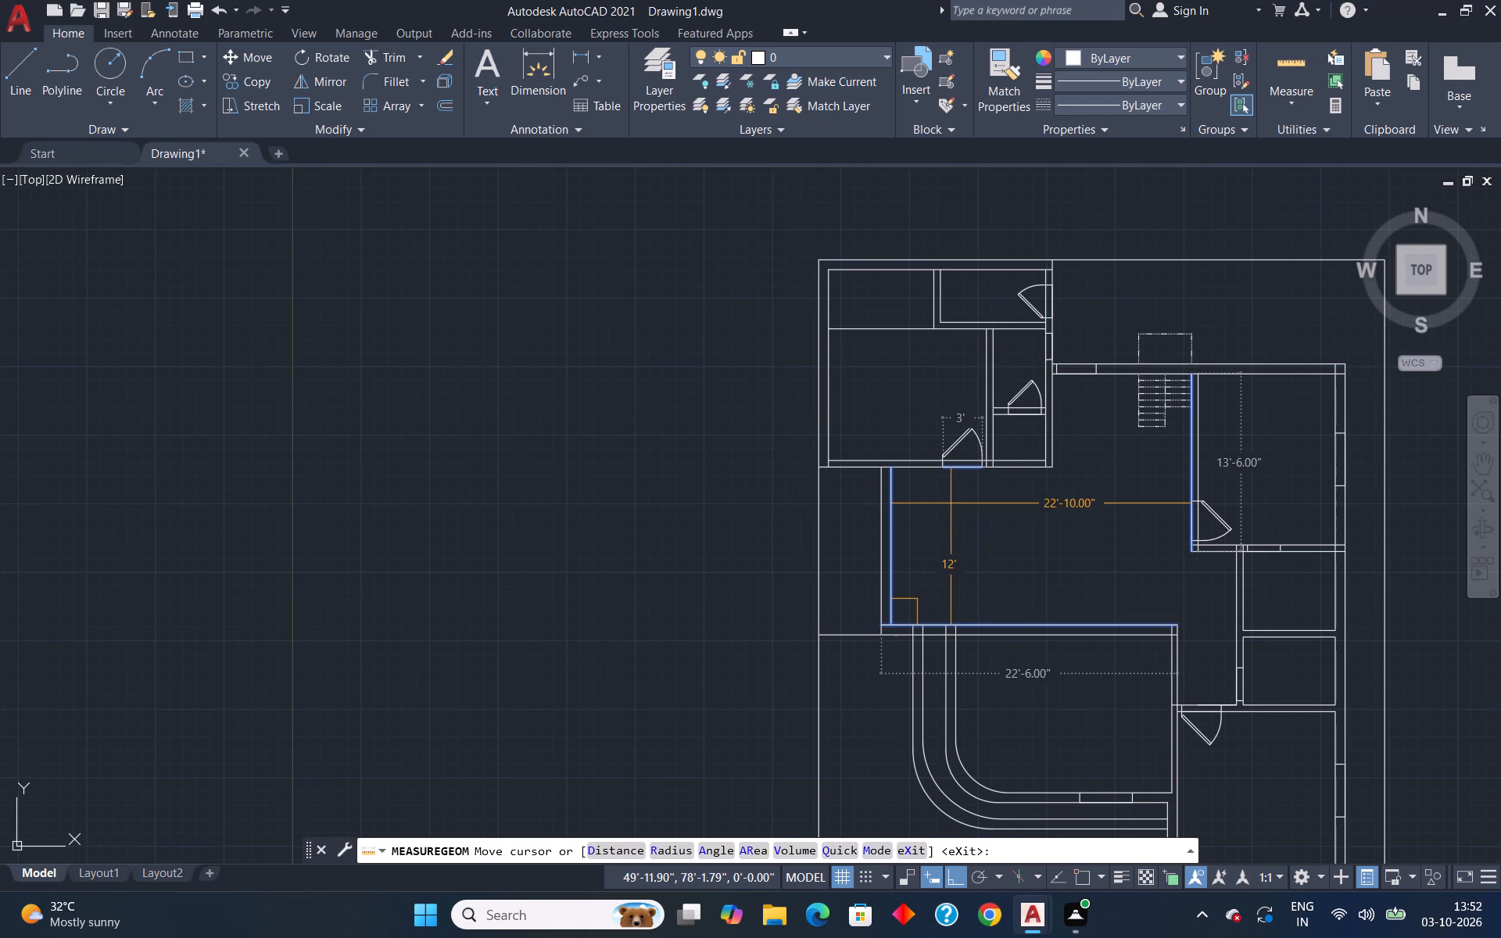
key(Escape)
Draw a line across the central hall's left wall, starting 4' below the inner face's upper end using tracking.
key(l)
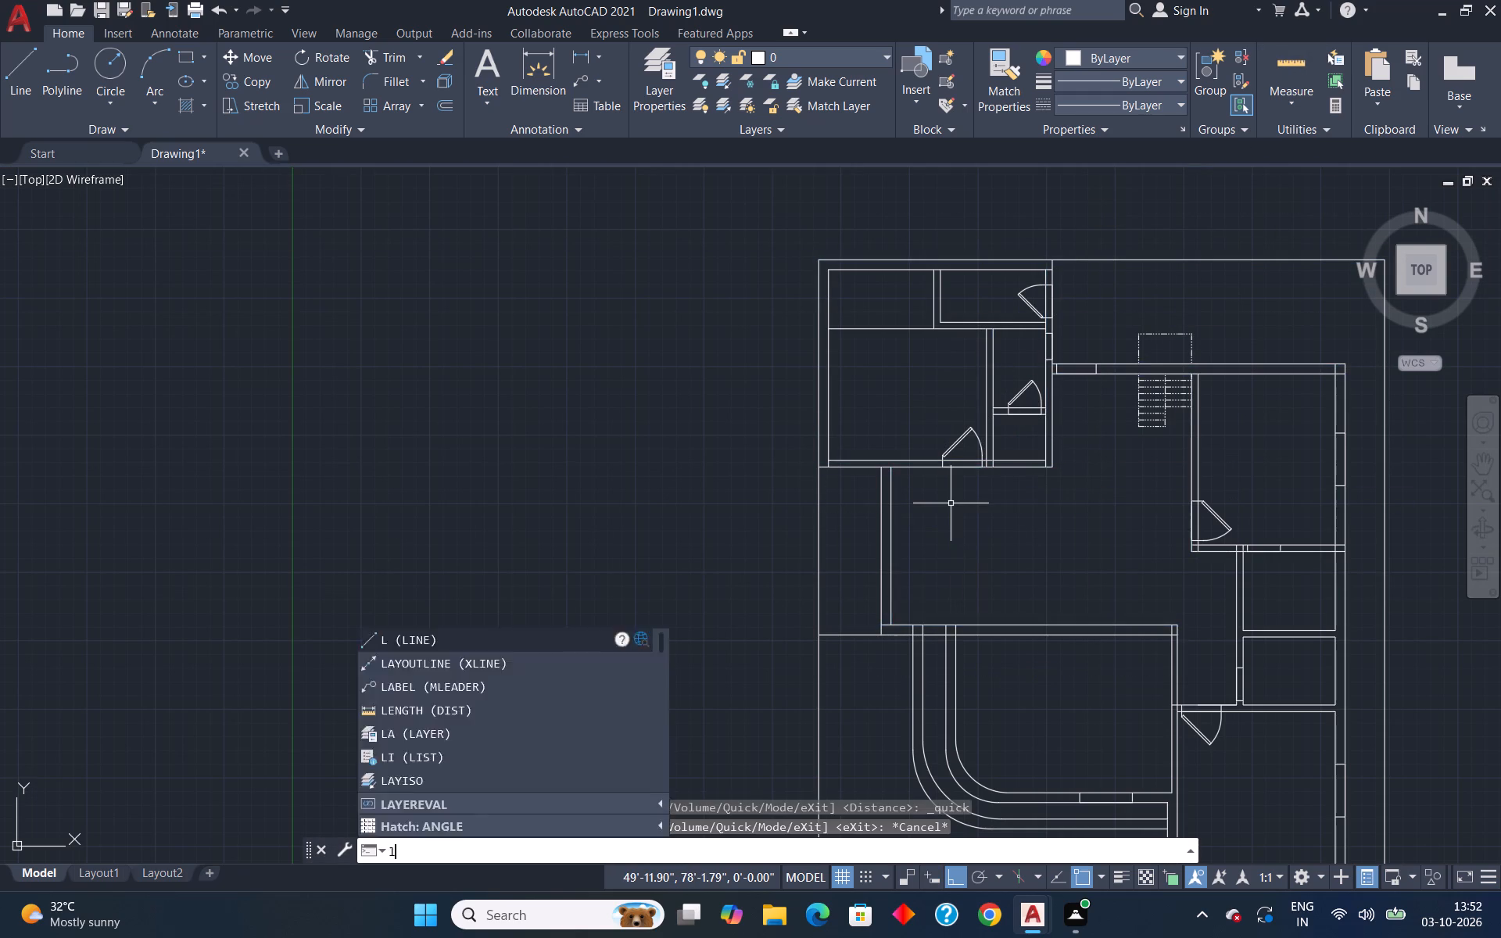
key(Return)
text(tk)
key(Return)
scroll(887, 496, up, 3)
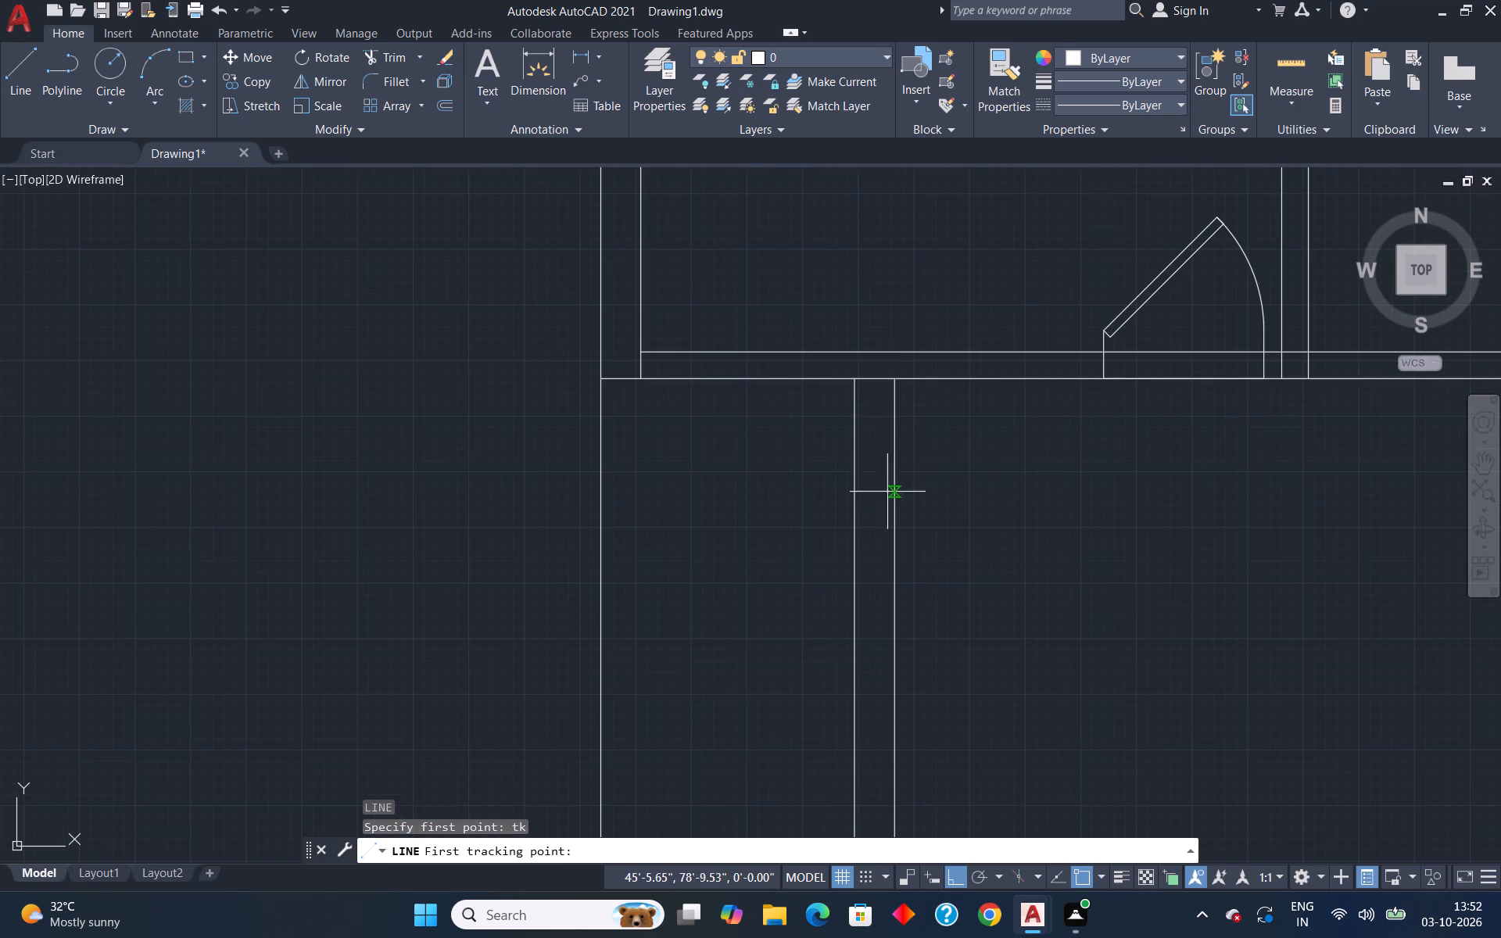
click(892, 382)
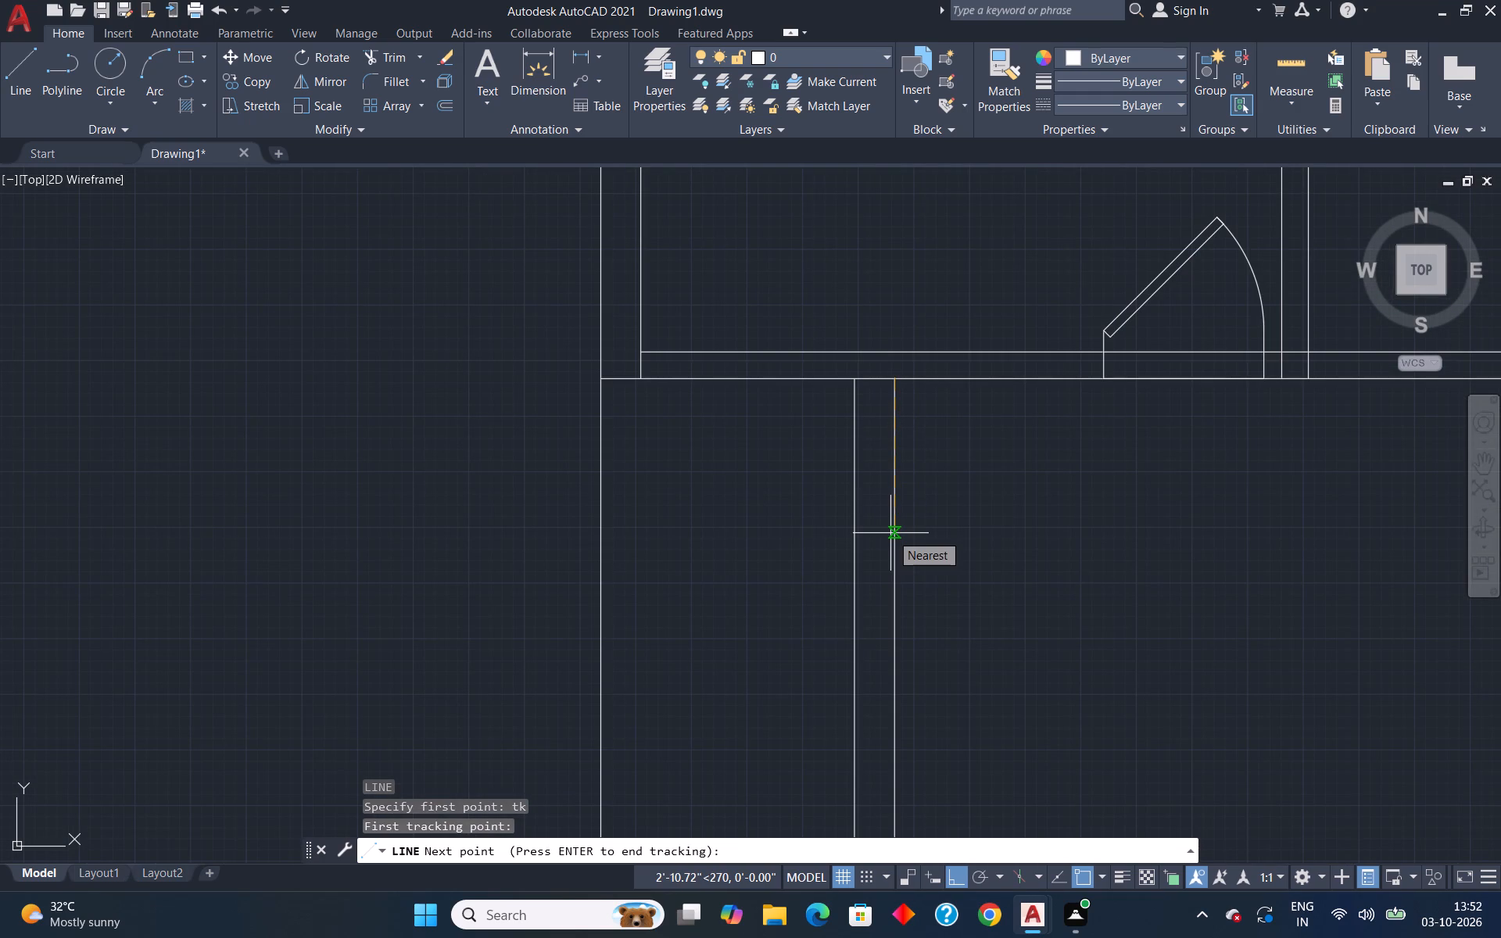
key(2)
key(BackSpace)
text(4')
key(Return)
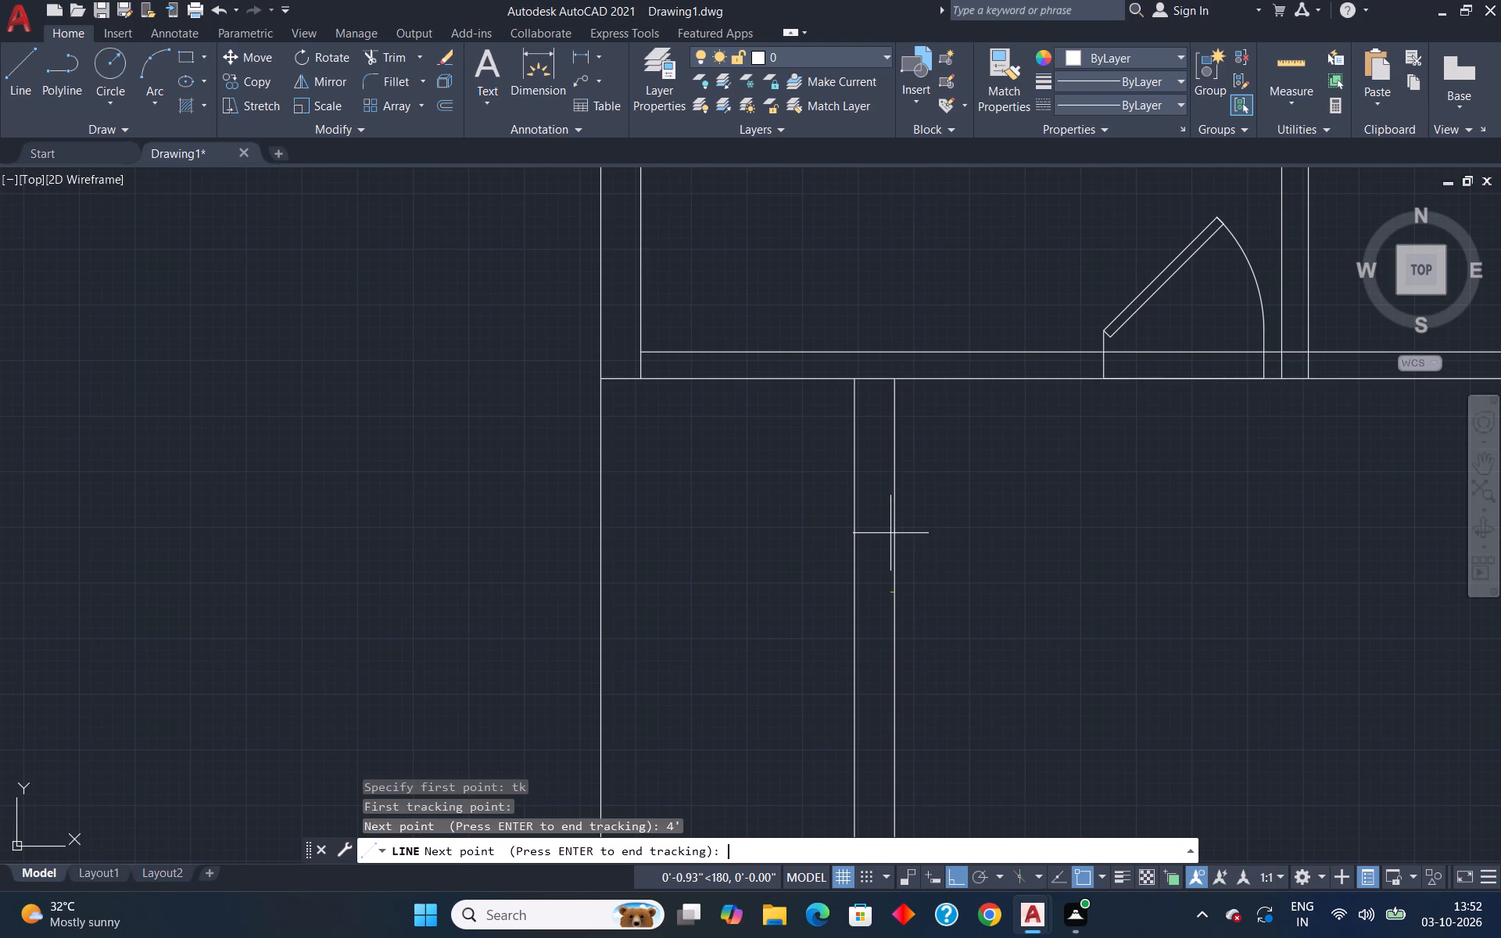
key(Return)
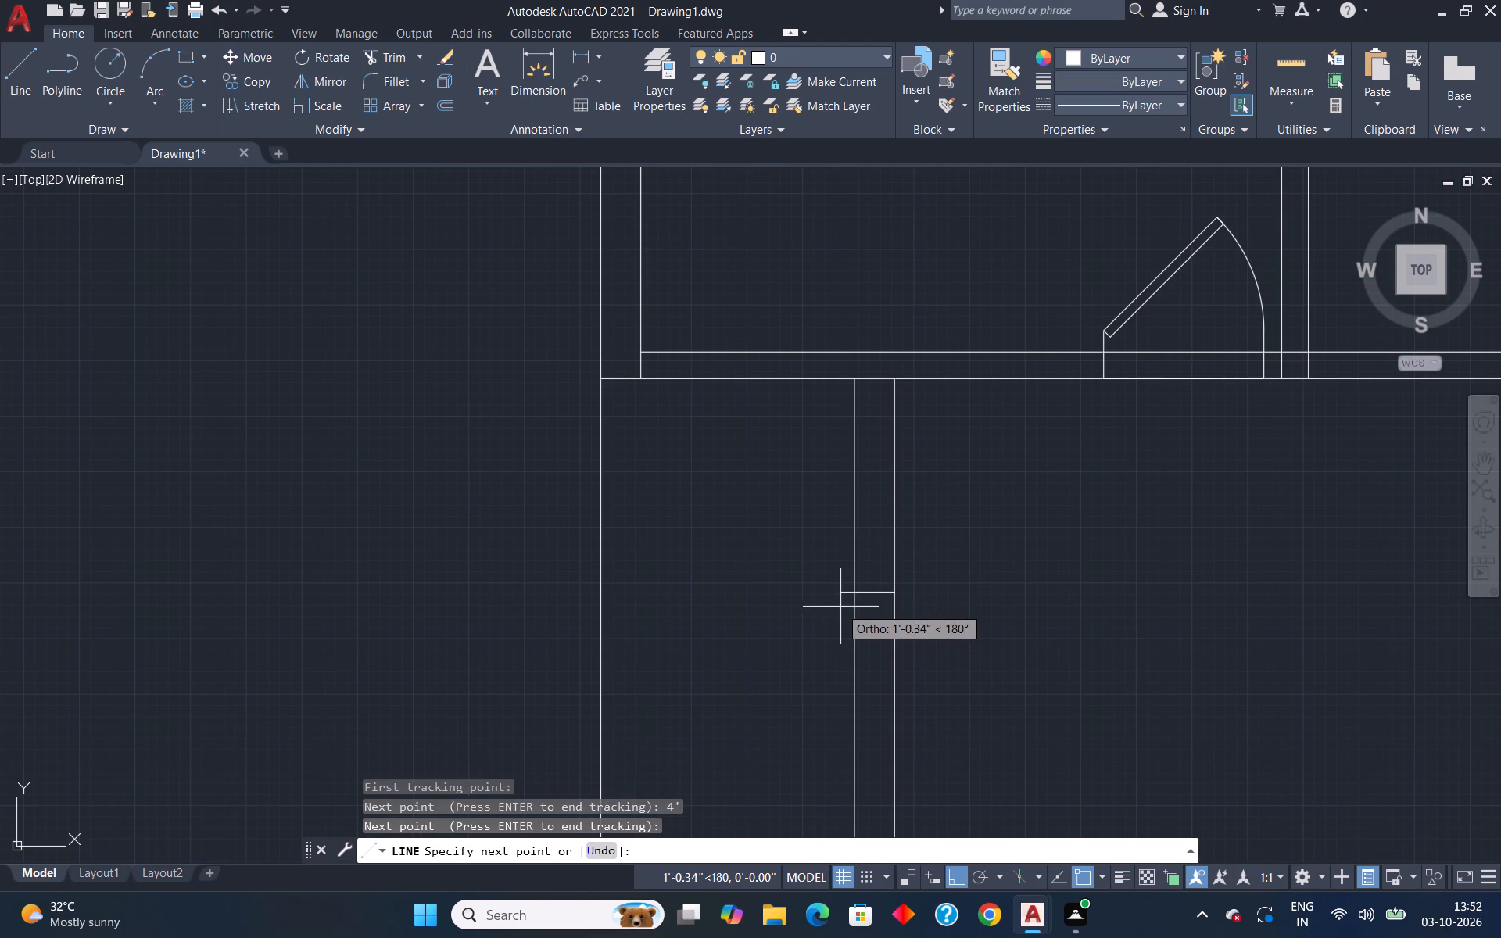
click(853, 599)
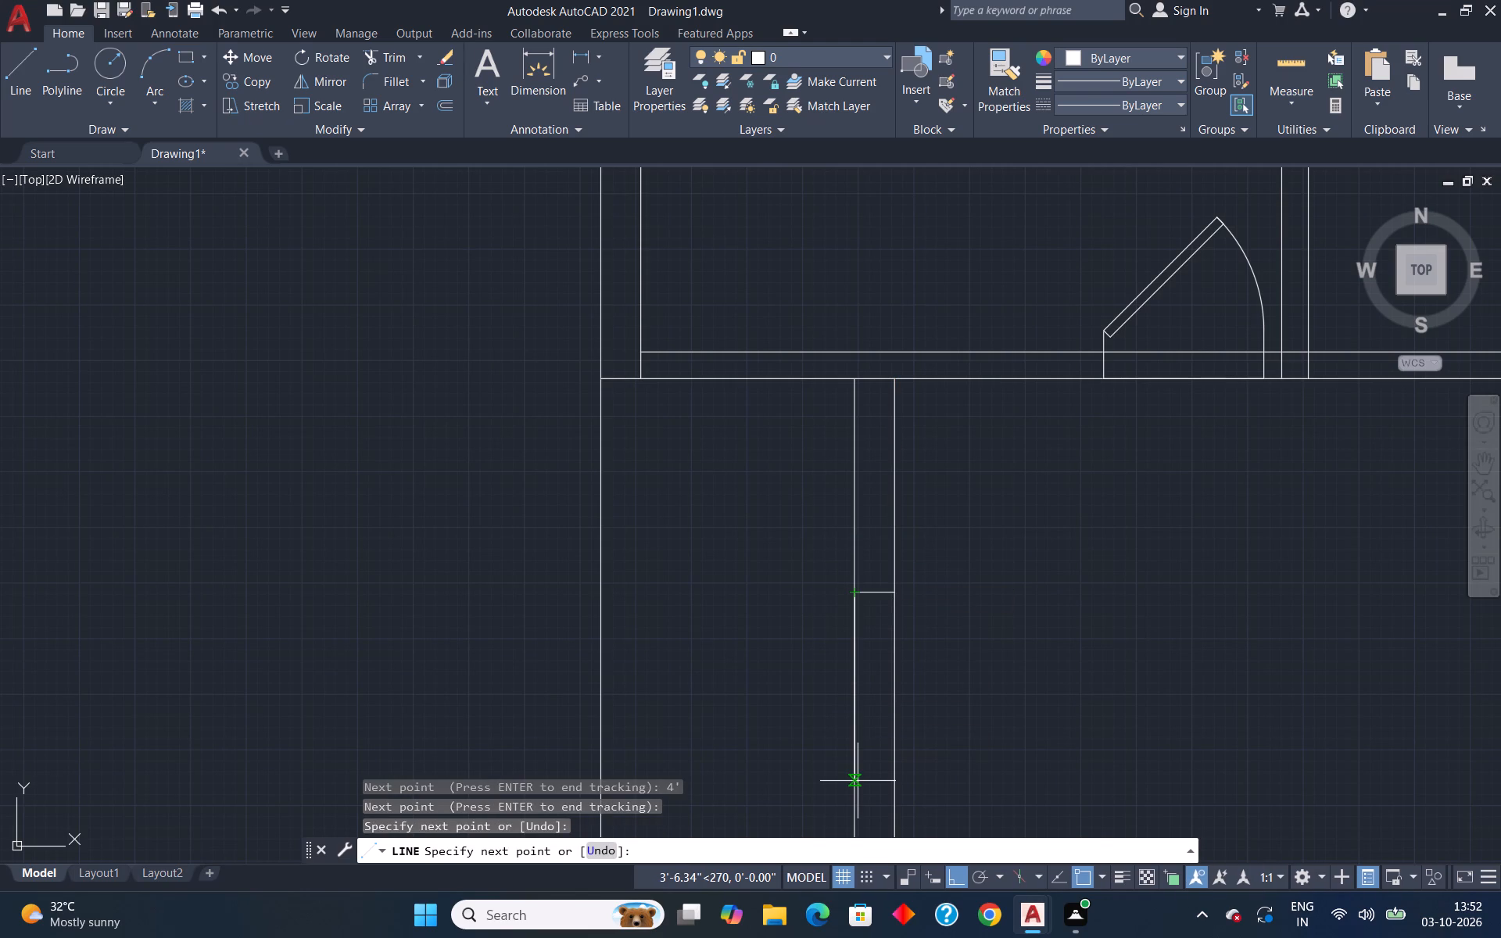
Continue the line 4' down along the wall's outer face and back across to its inner face, outlining the opening.
text(4')
key(Return)
scroll(871, 779, down, 2)
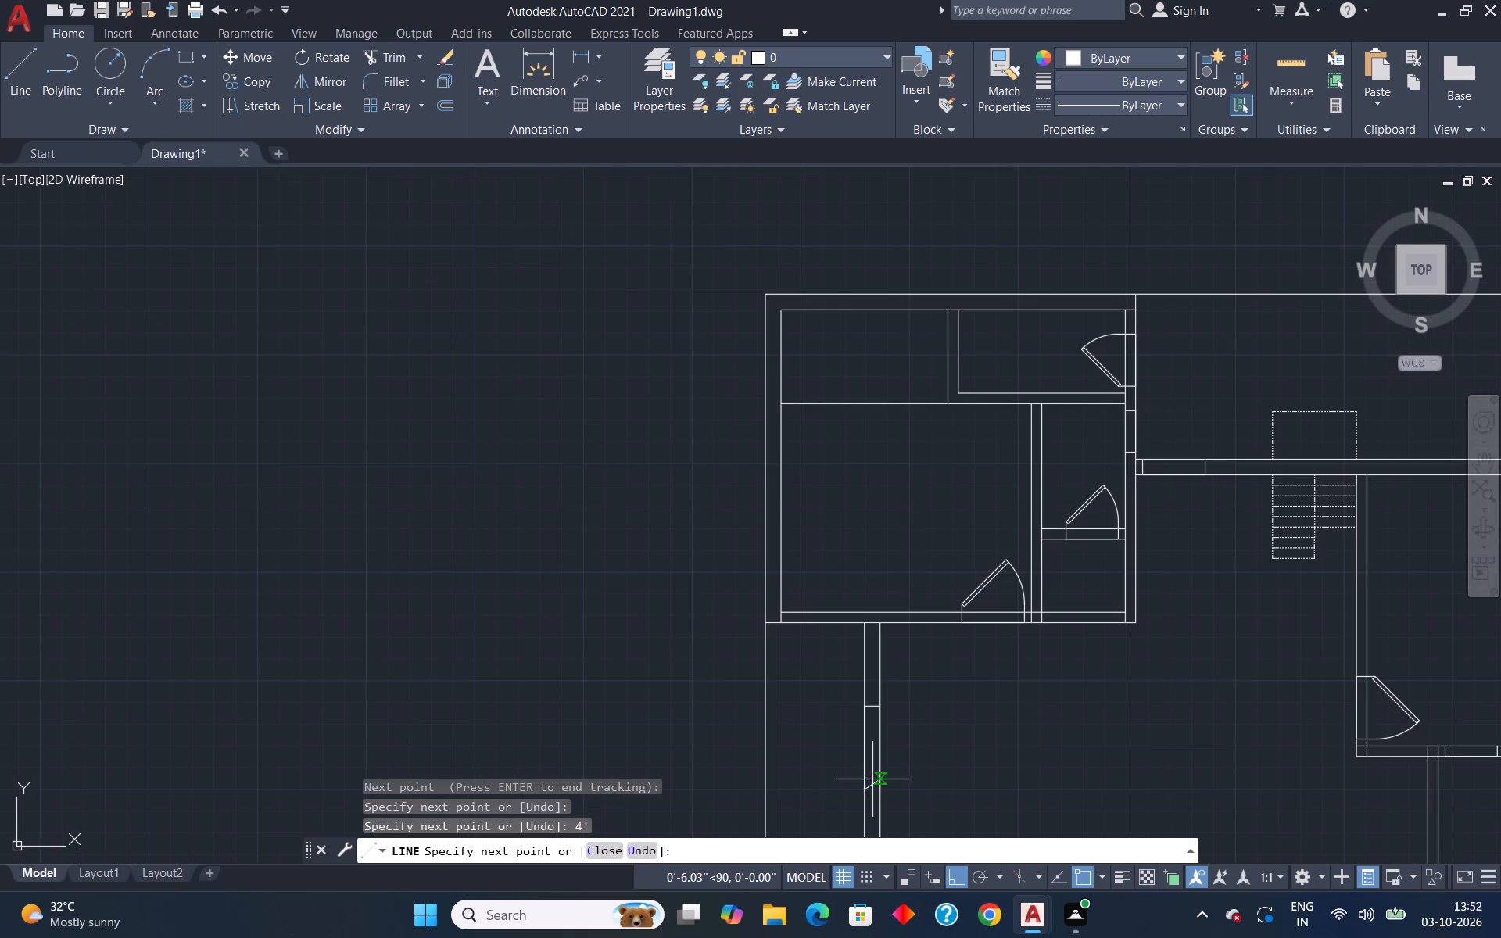
scroll(887, 795, up, 3)
click(849, 772)
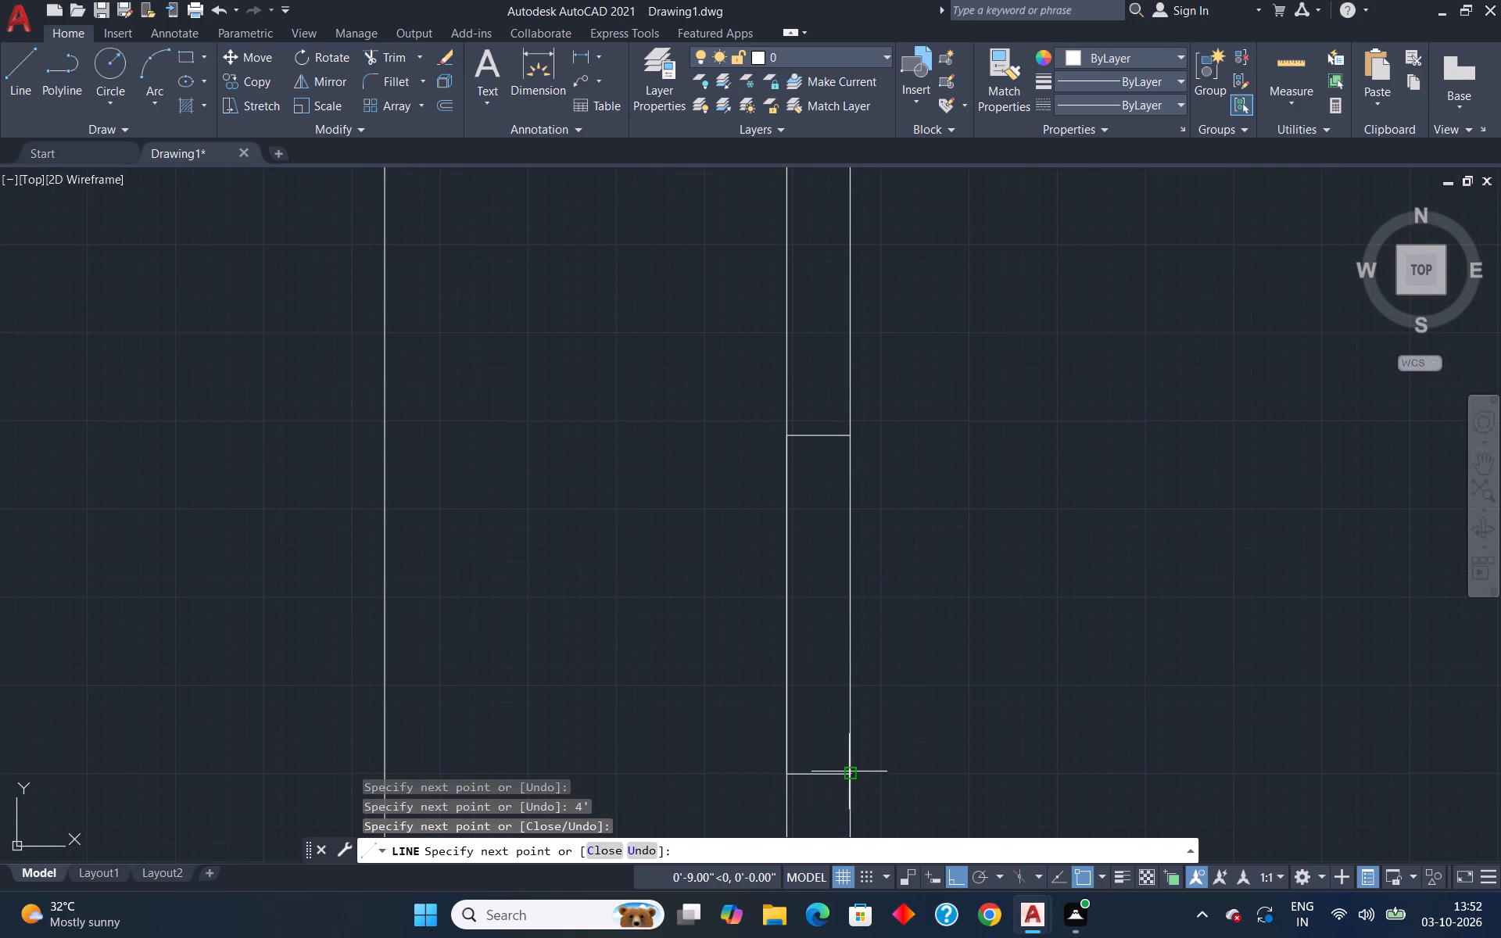
key(Escape)
Examine the whole house plan, checking its walls, doors and openings.
scroll(849, 772, down, 8)
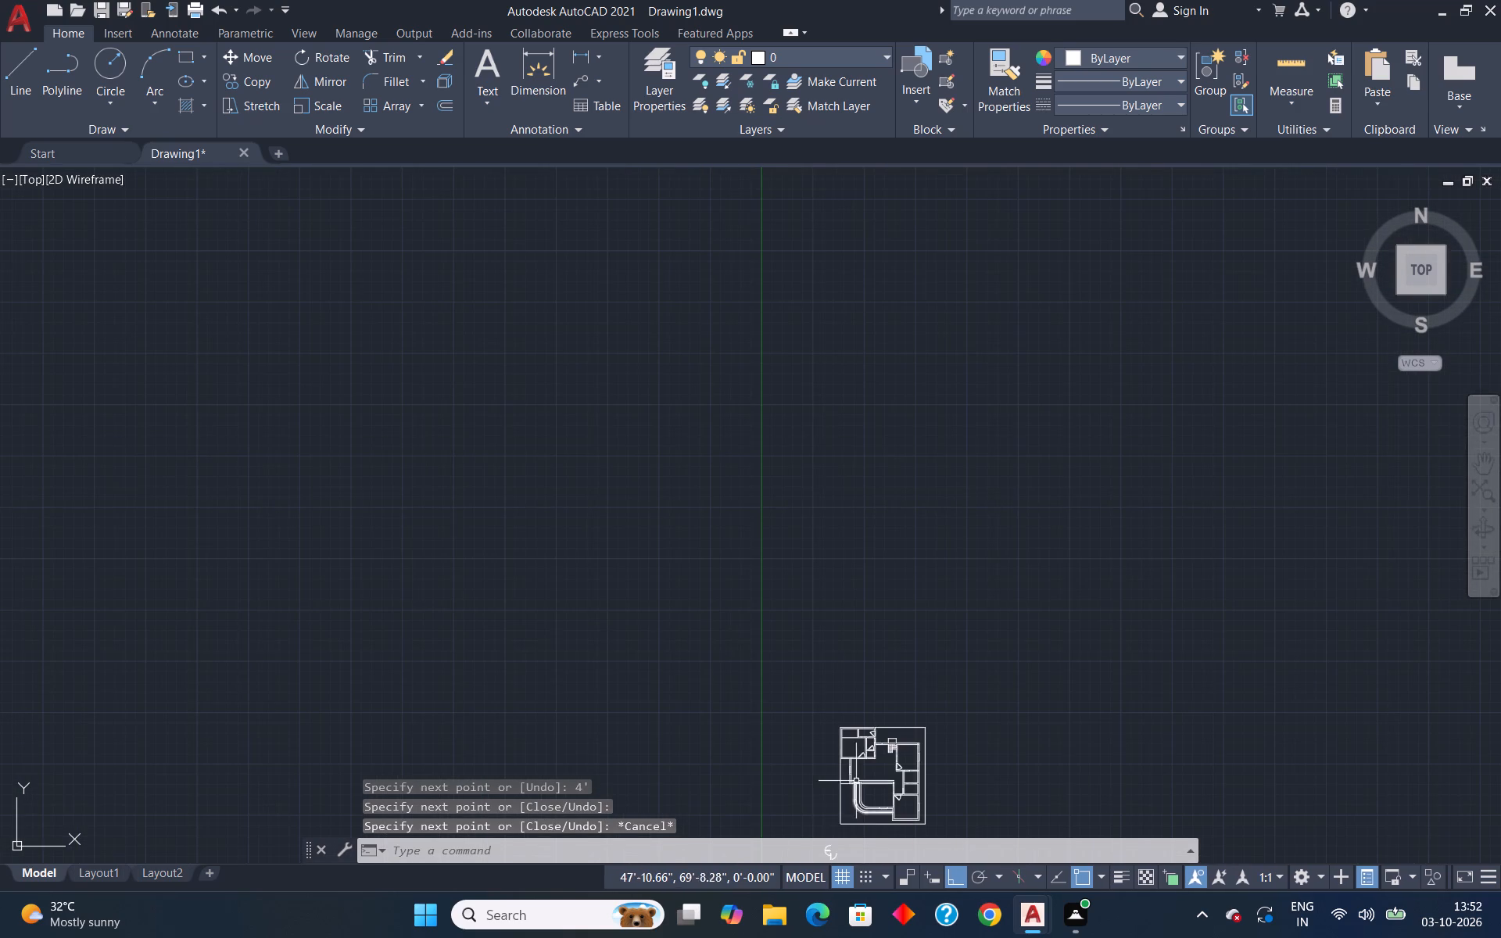
scroll(843, 850, up, 5)
scroll(1041, 793, down, 3)
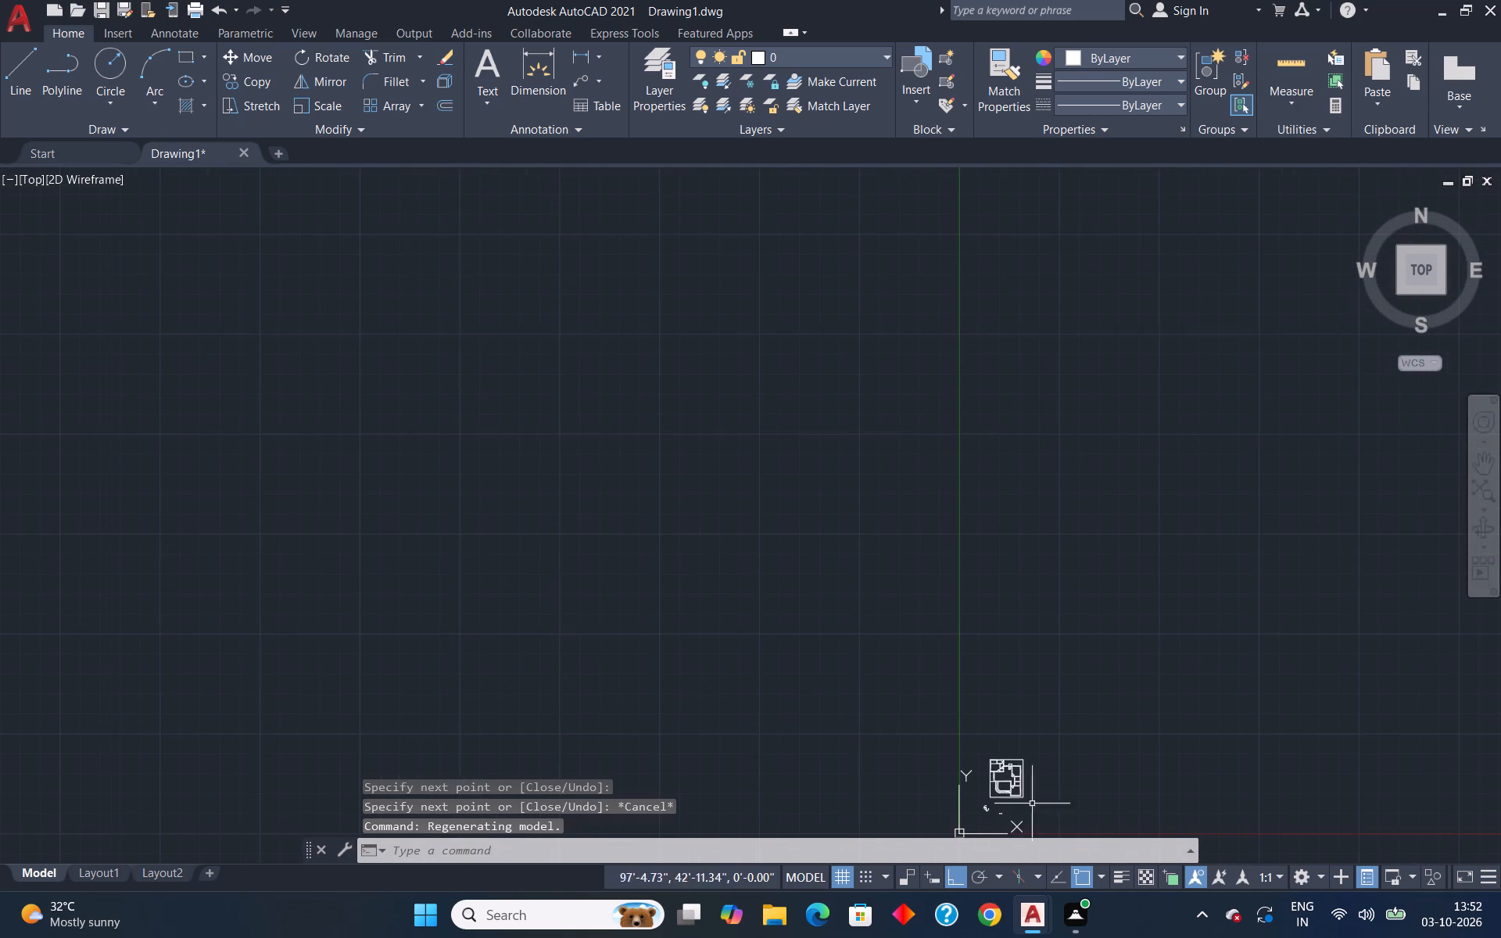
scroll(1001, 811, up, 4)
scroll(980, 748, up, 4)
scroll(980, 739, down, 1)
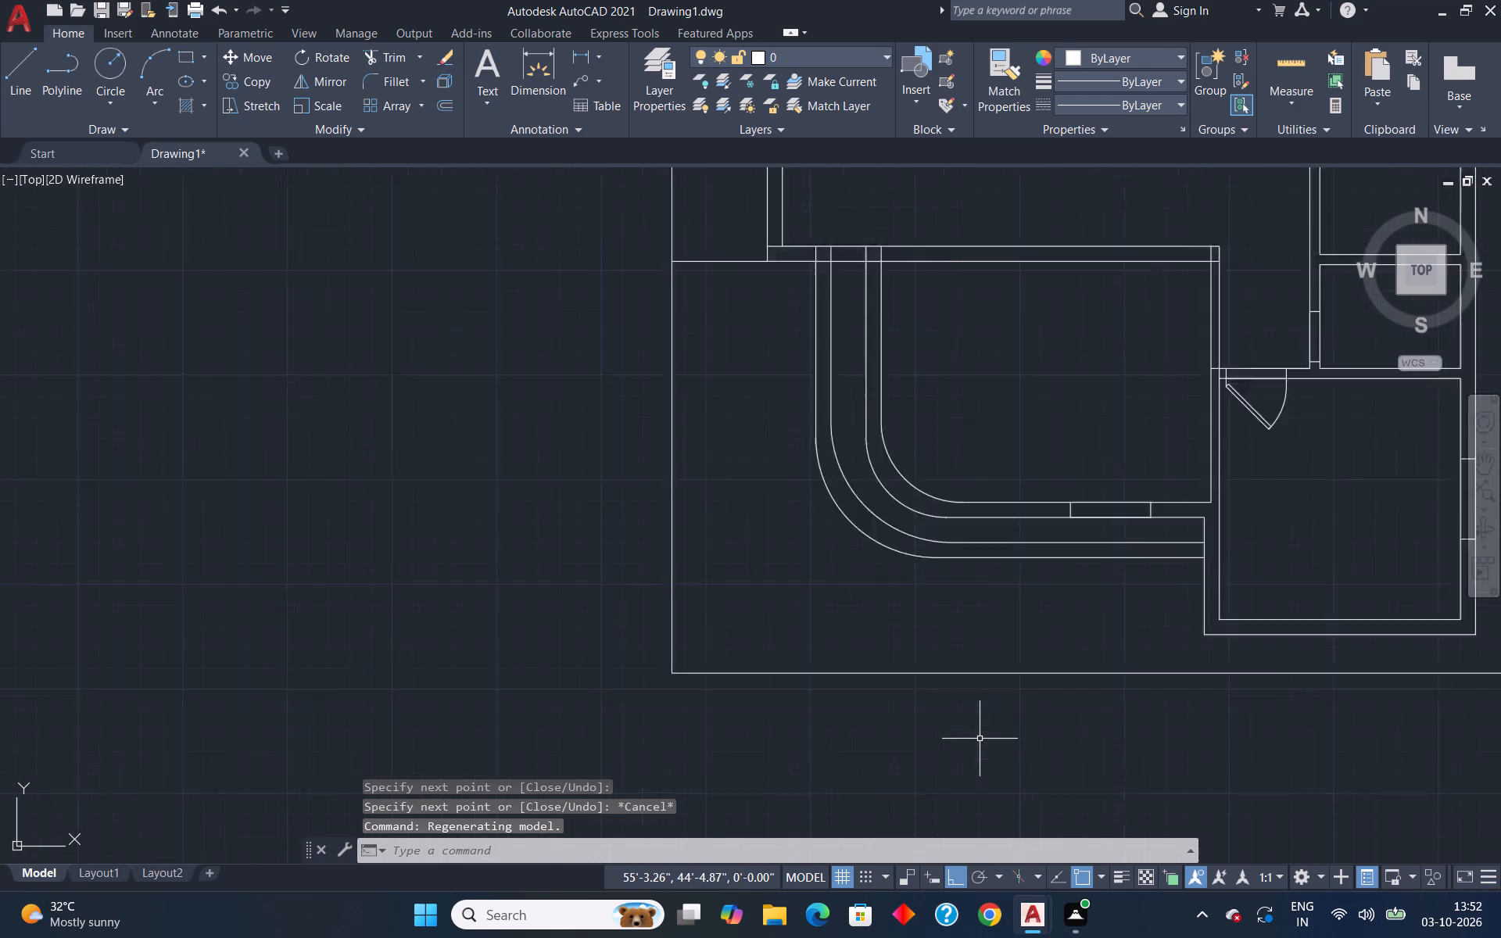
scroll(980, 739, down, 1)
scroll(971, 502, down, 2)
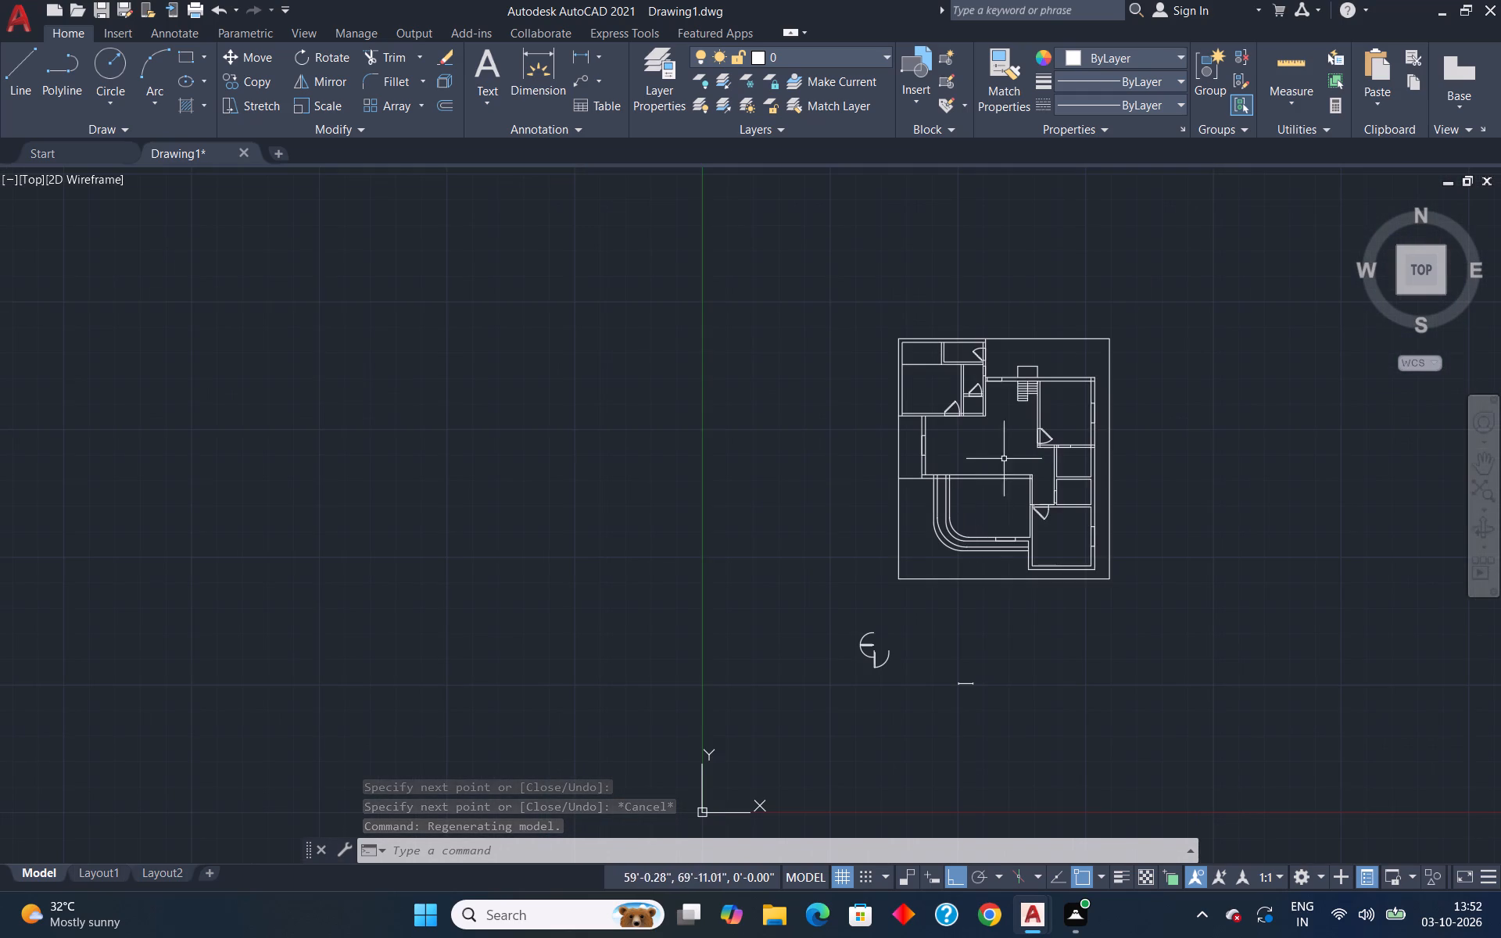
scroll(1066, 378, up, 2)
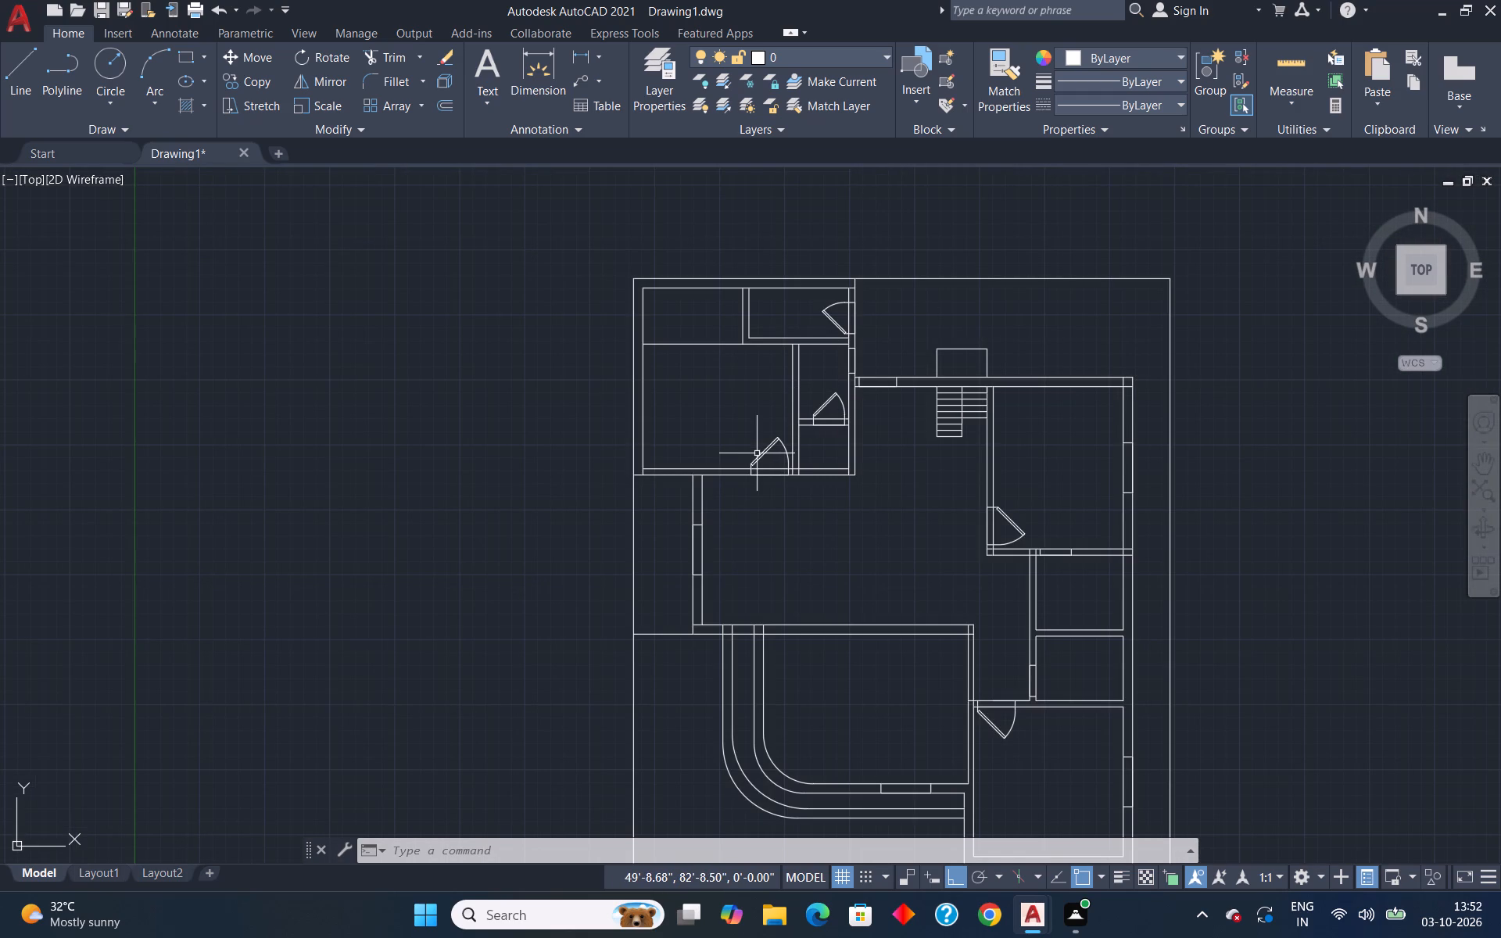
Move the downward-opening 3' door from the spare doors below the plan horizontally to above the short loose line.
scroll(762, 455, down, 4)
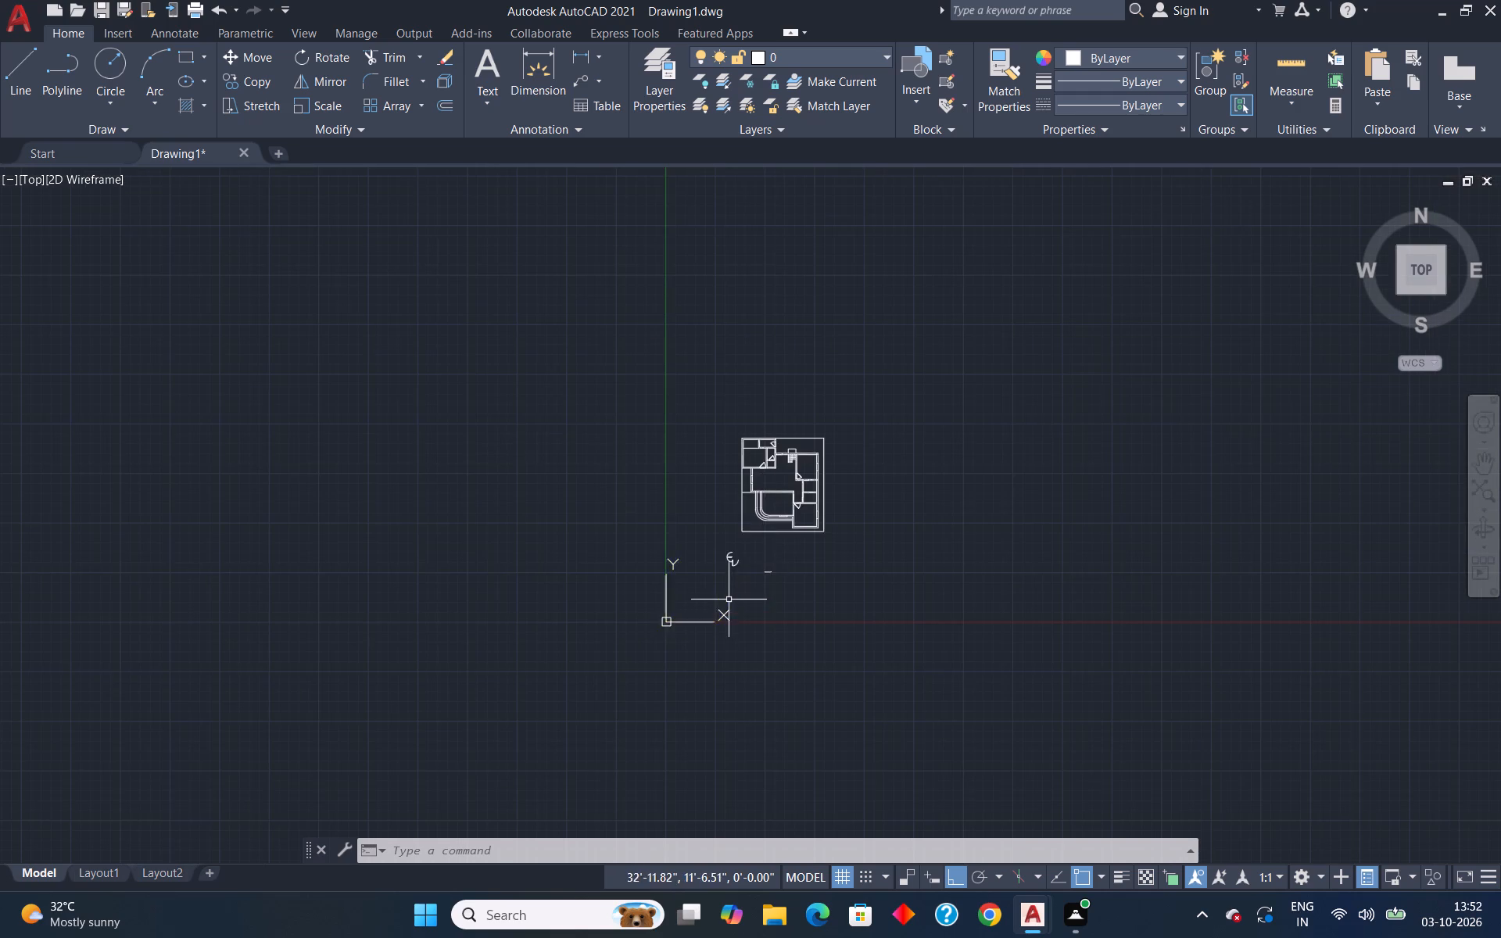
scroll(729, 599, up, 4)
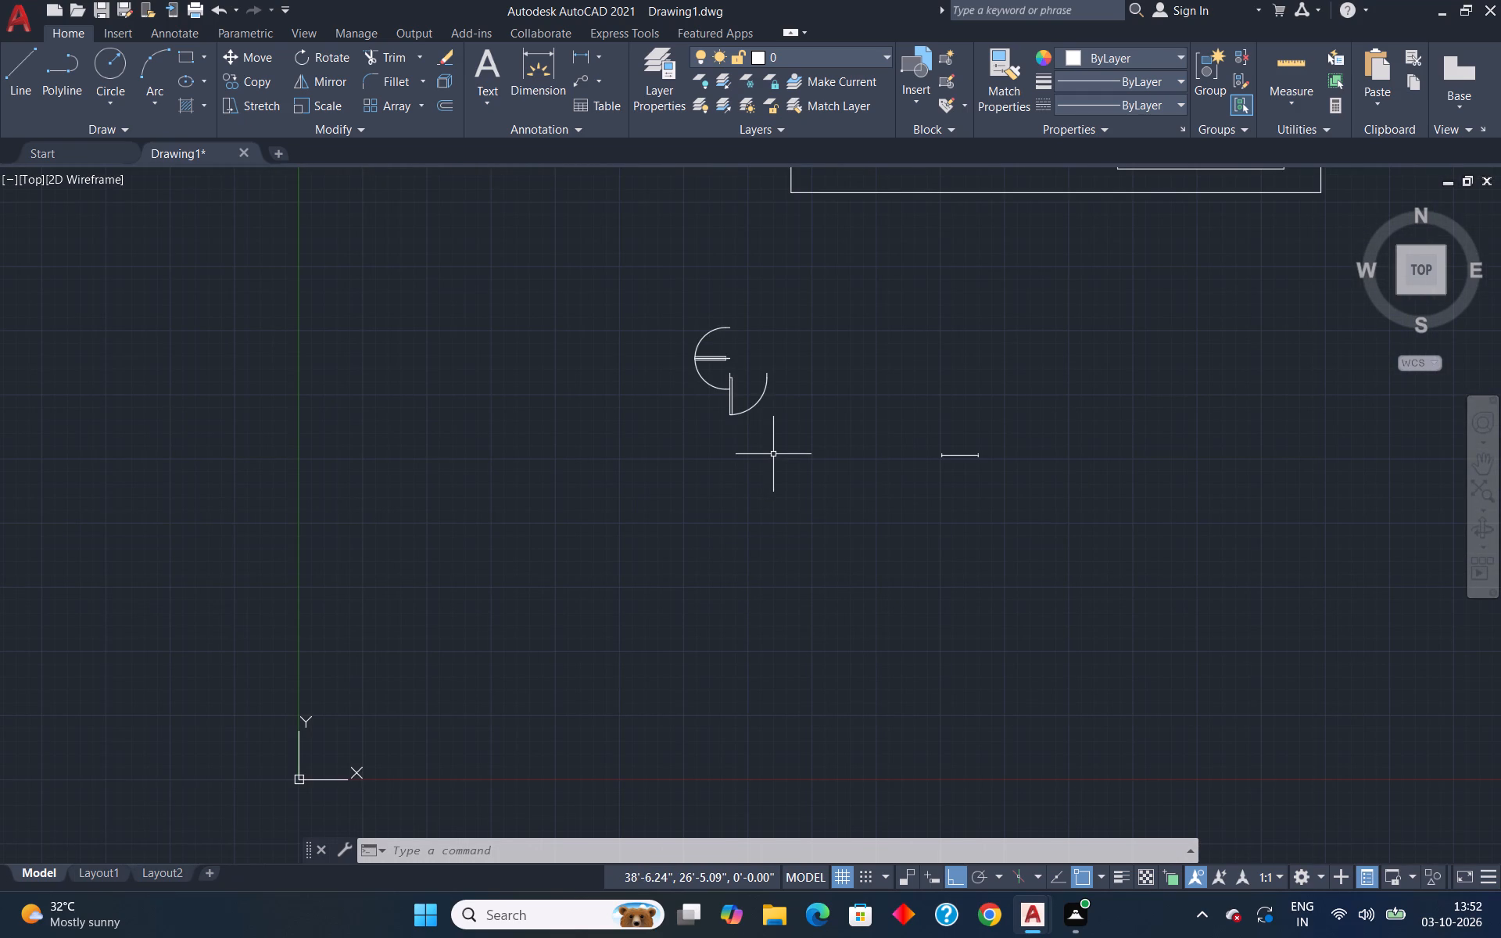
click(759, 400)
key(m)
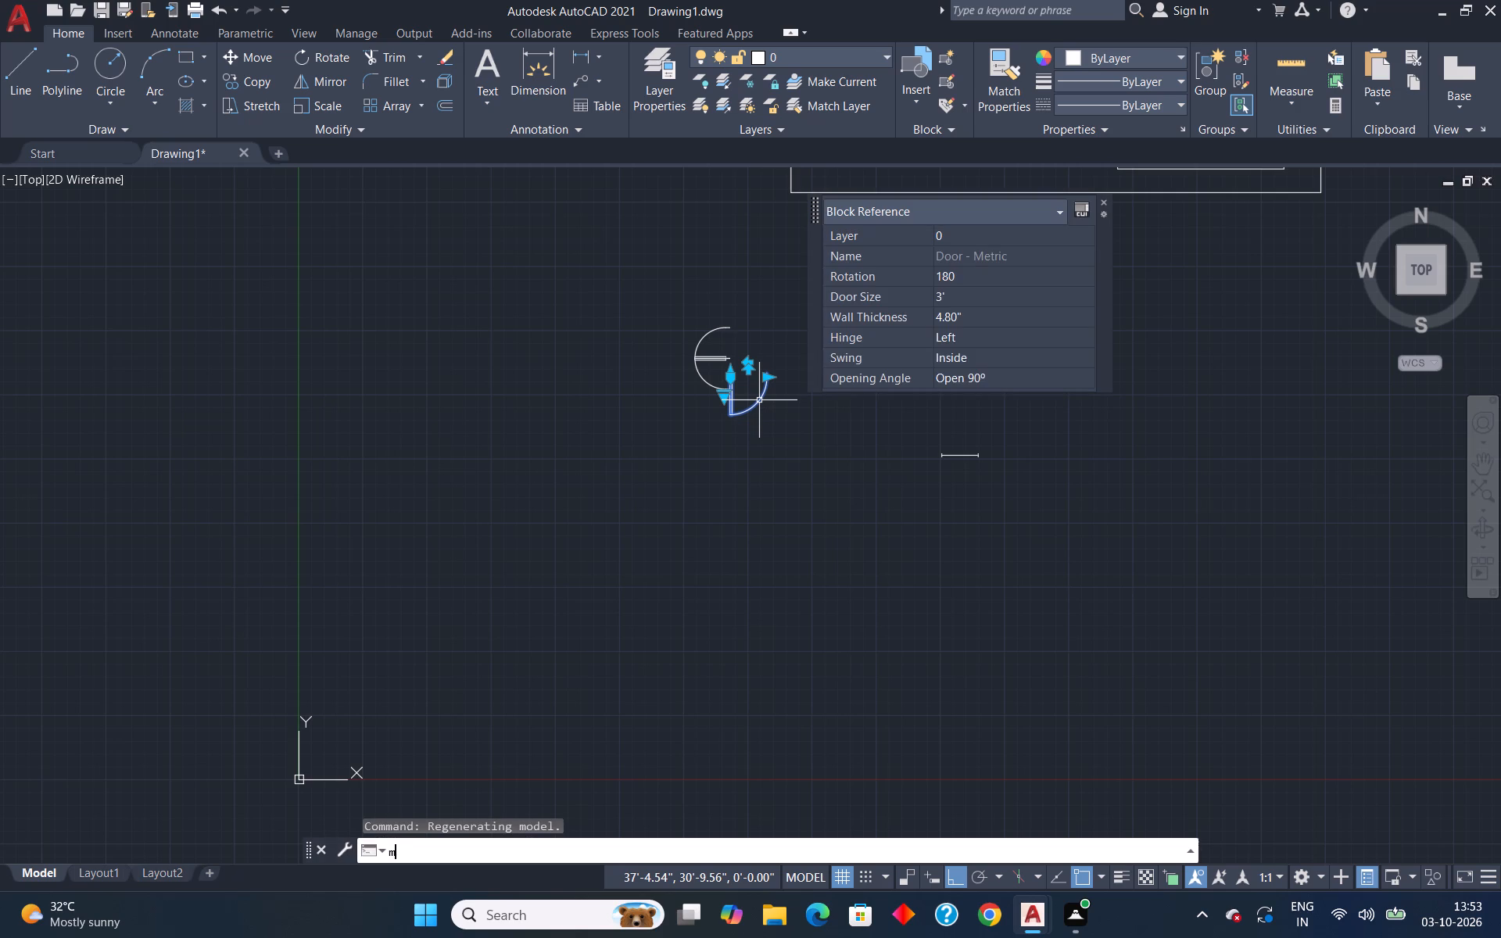
key(Return)
click(759, 374)
click(978, 386)
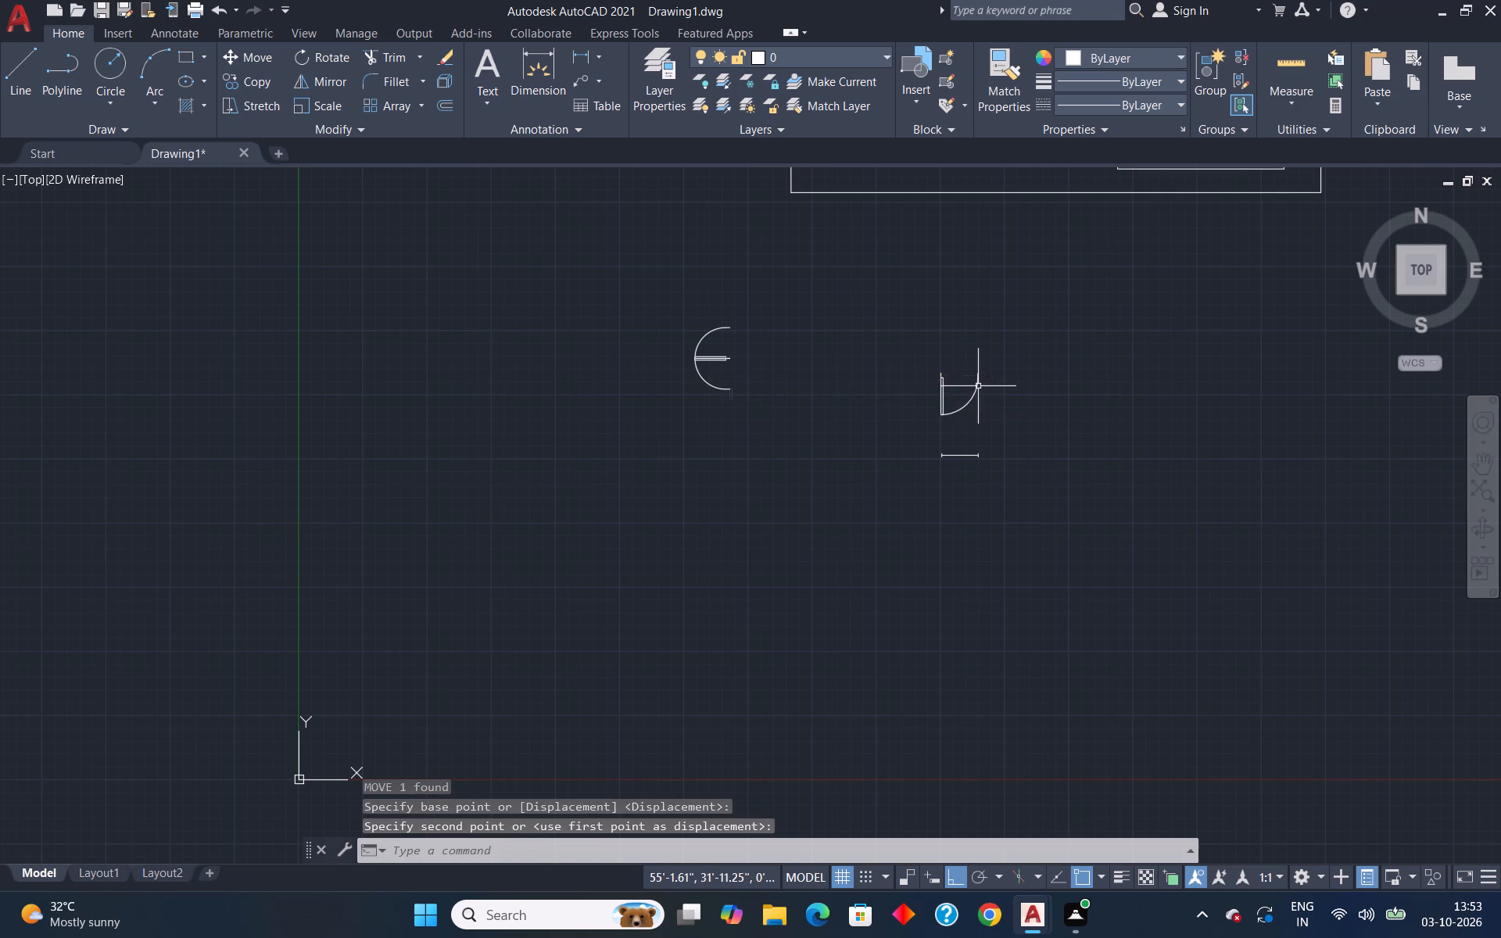
Move the spare 3' door from below the plan to the opening in the hall's upper wall, beside the stairs.
click(968, 406)
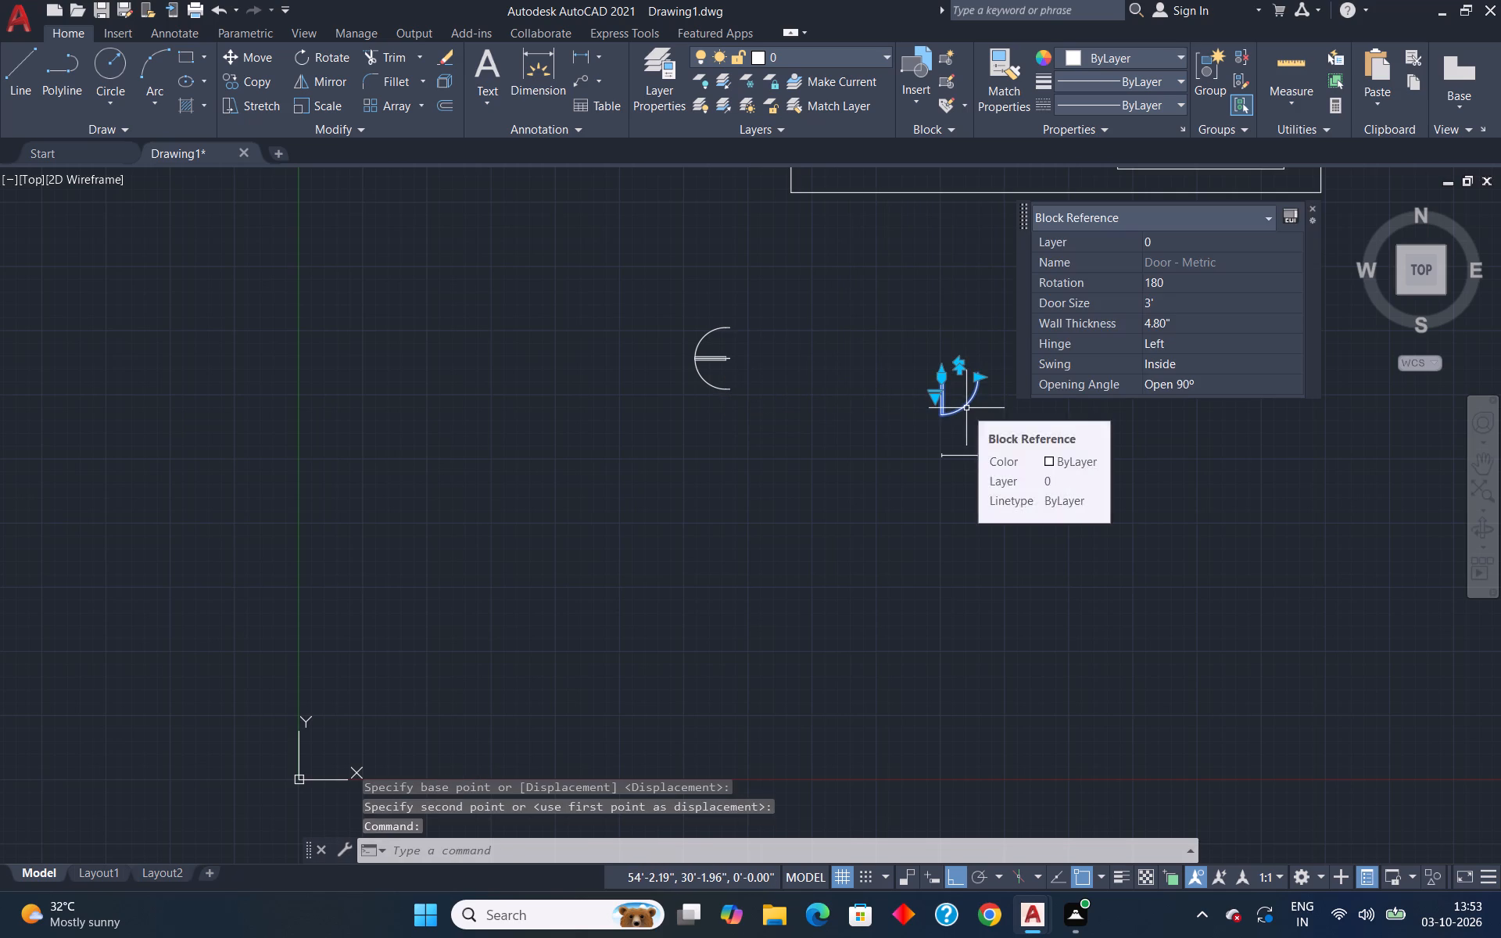
key(Escape)
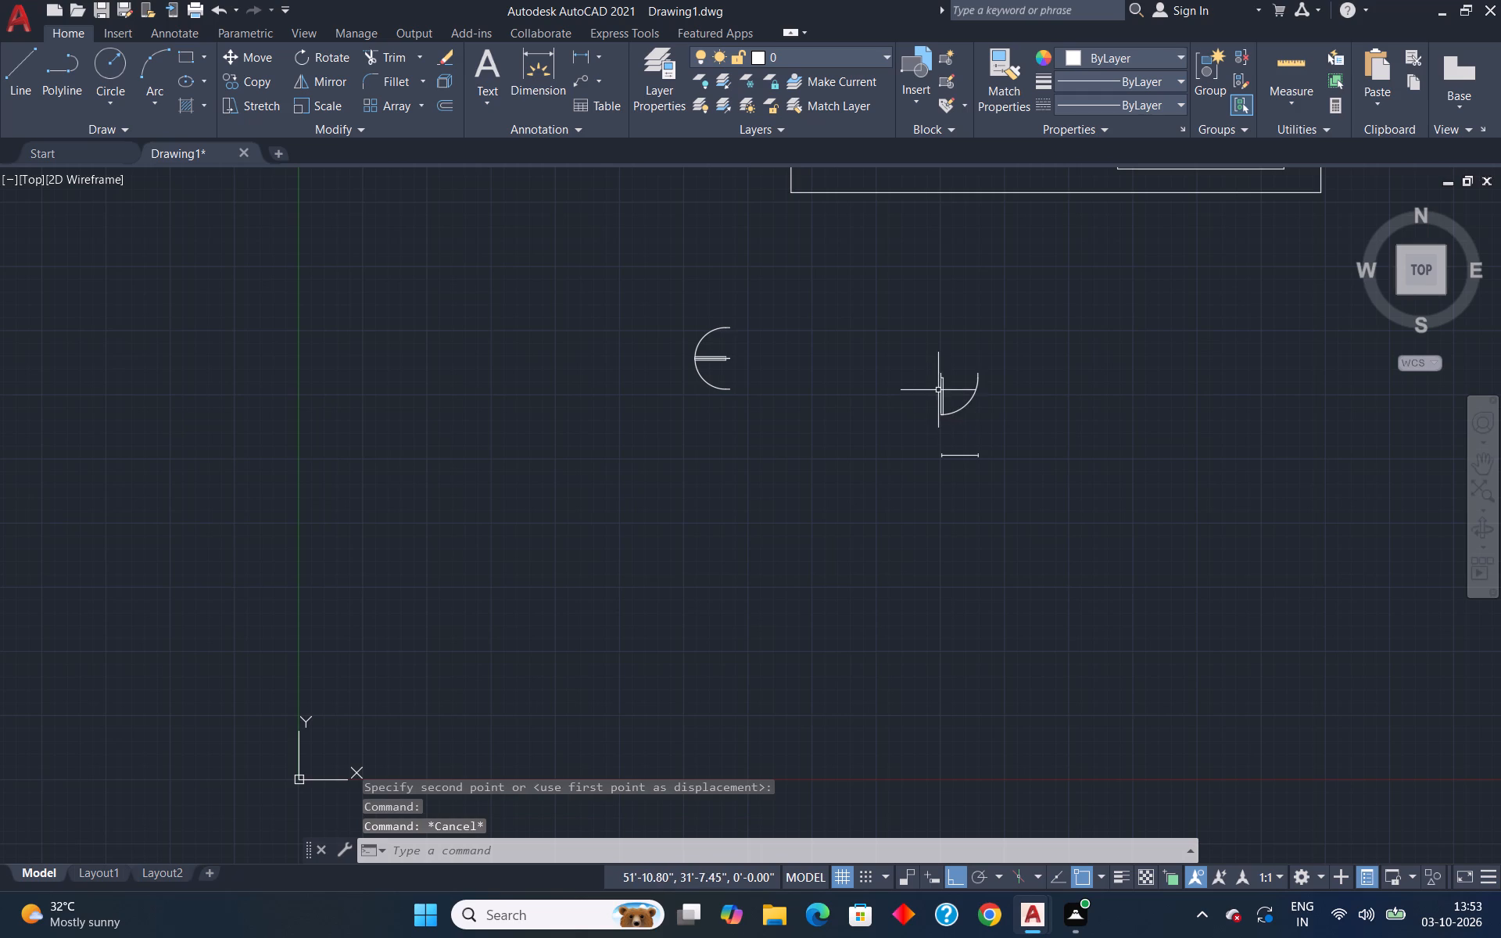
click(945, 388)
key(m)
key(Return)
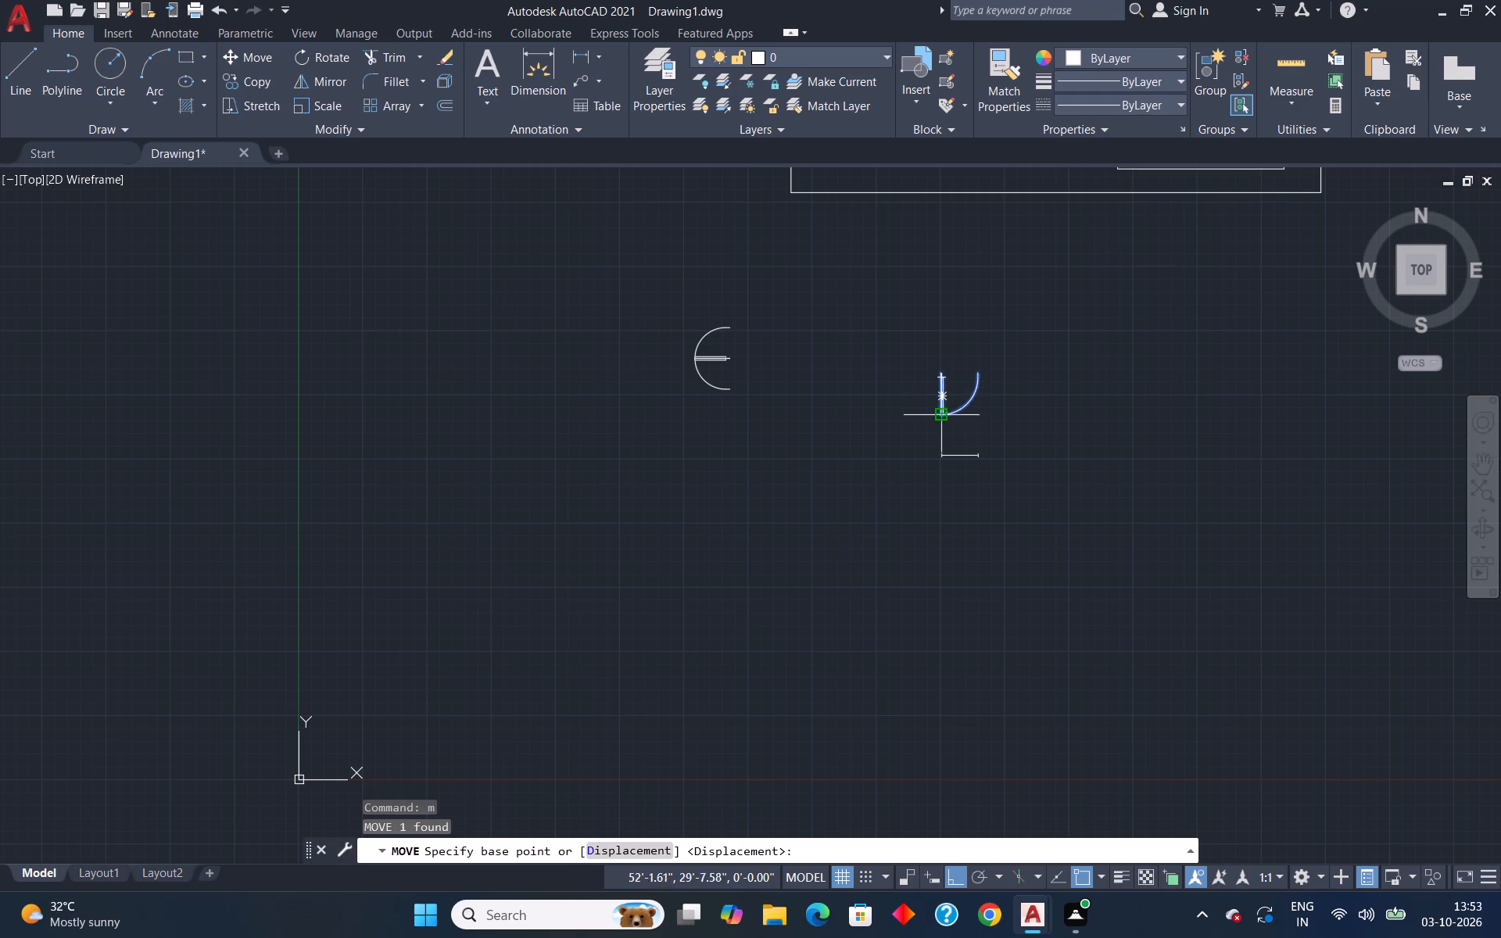
click(944, 378)
scroll(974, 385, down, 5)
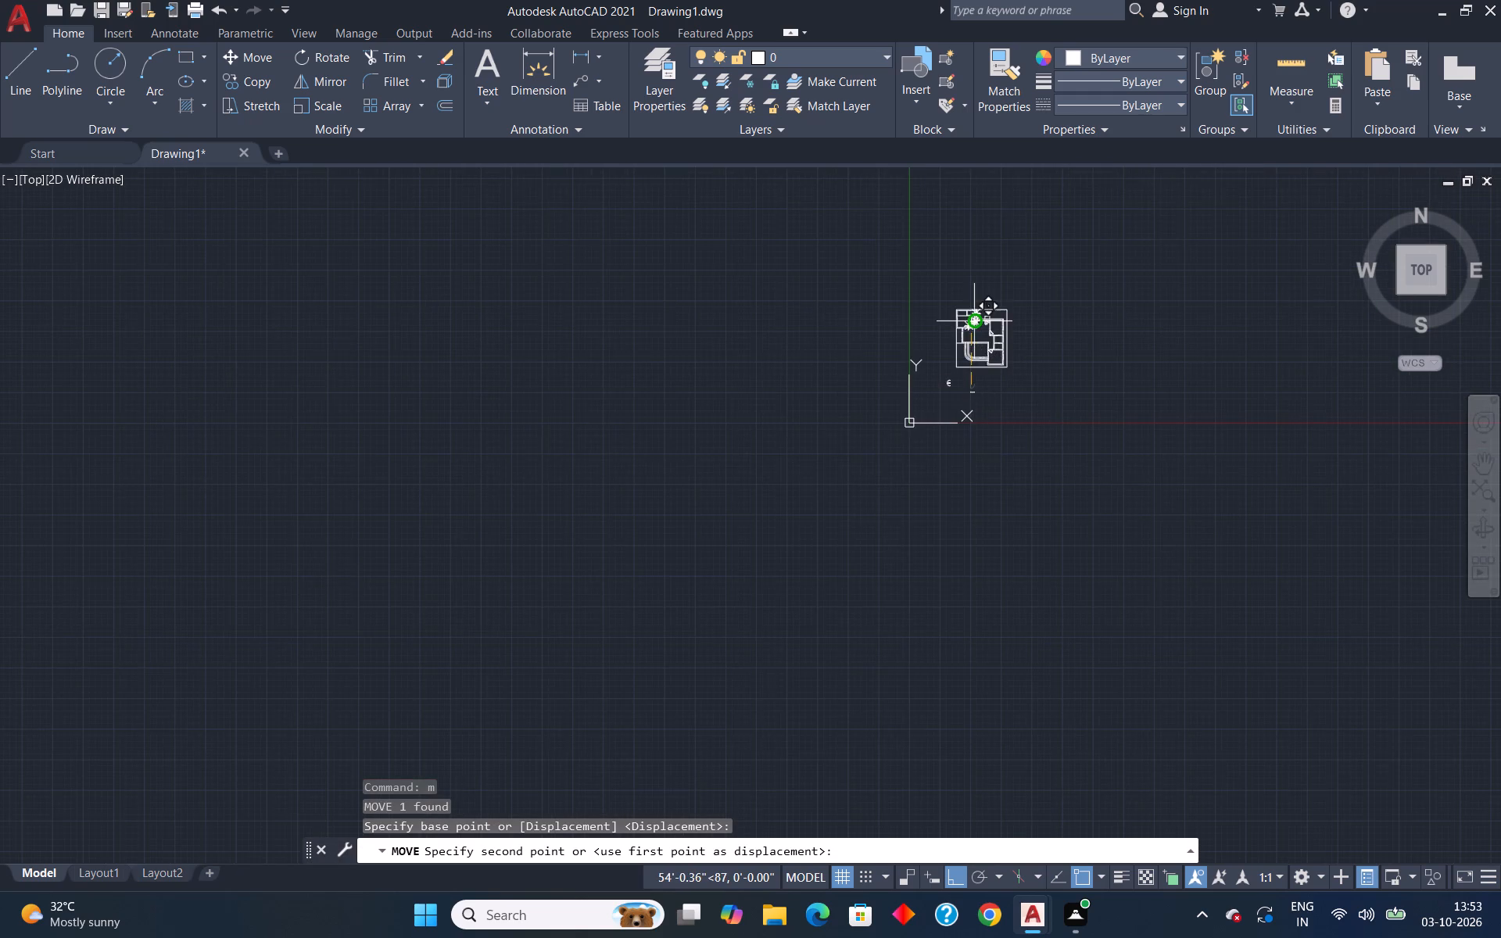
scroll(979, 320, up, 8)
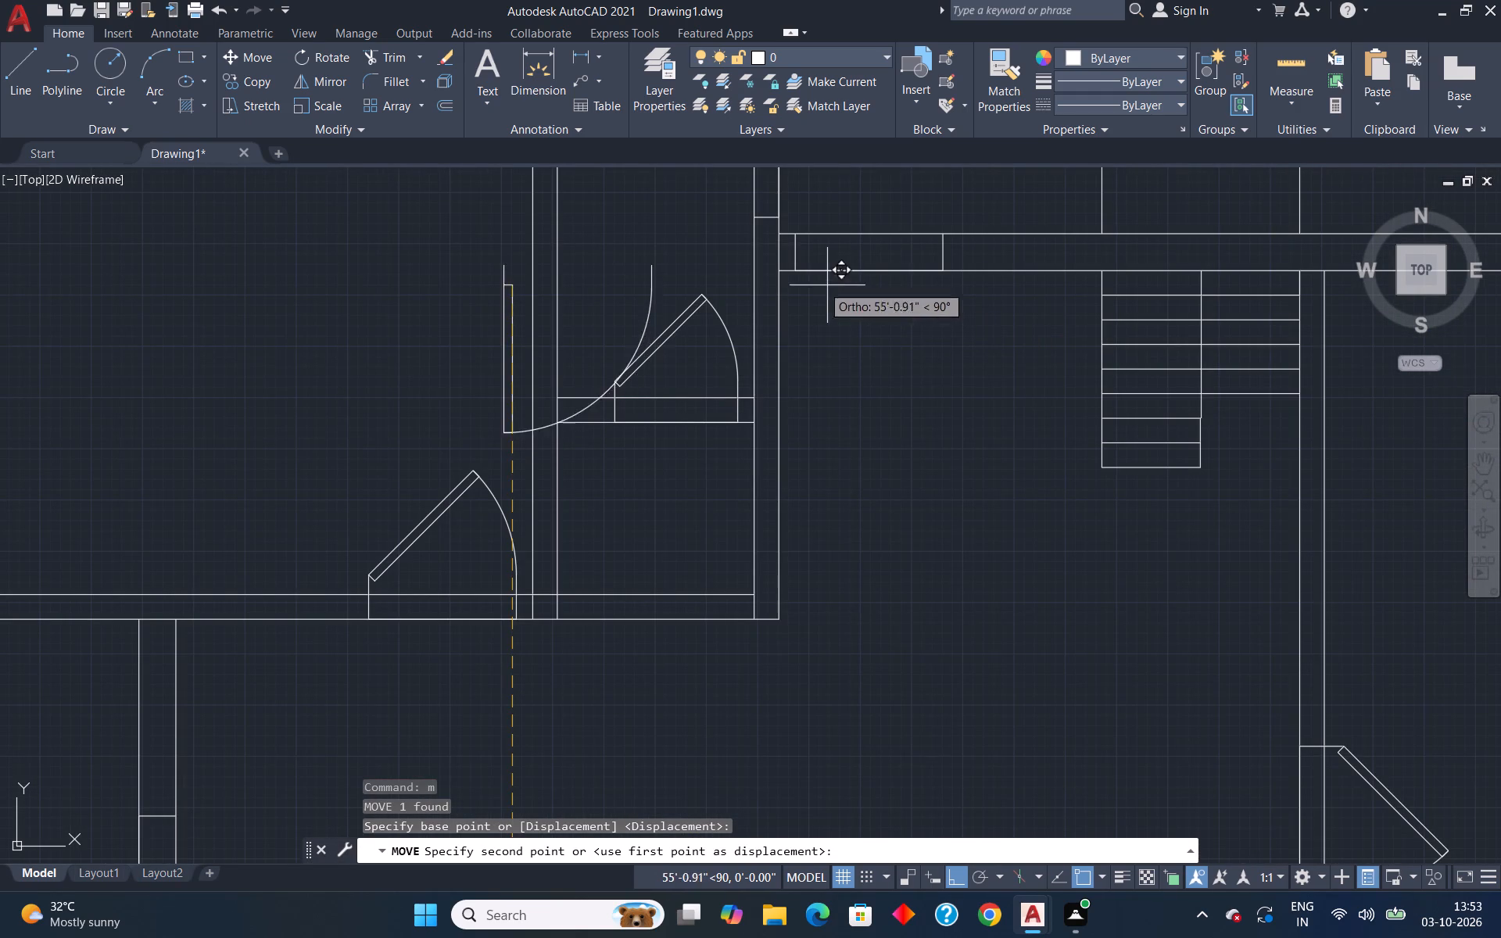
click(793, 271)
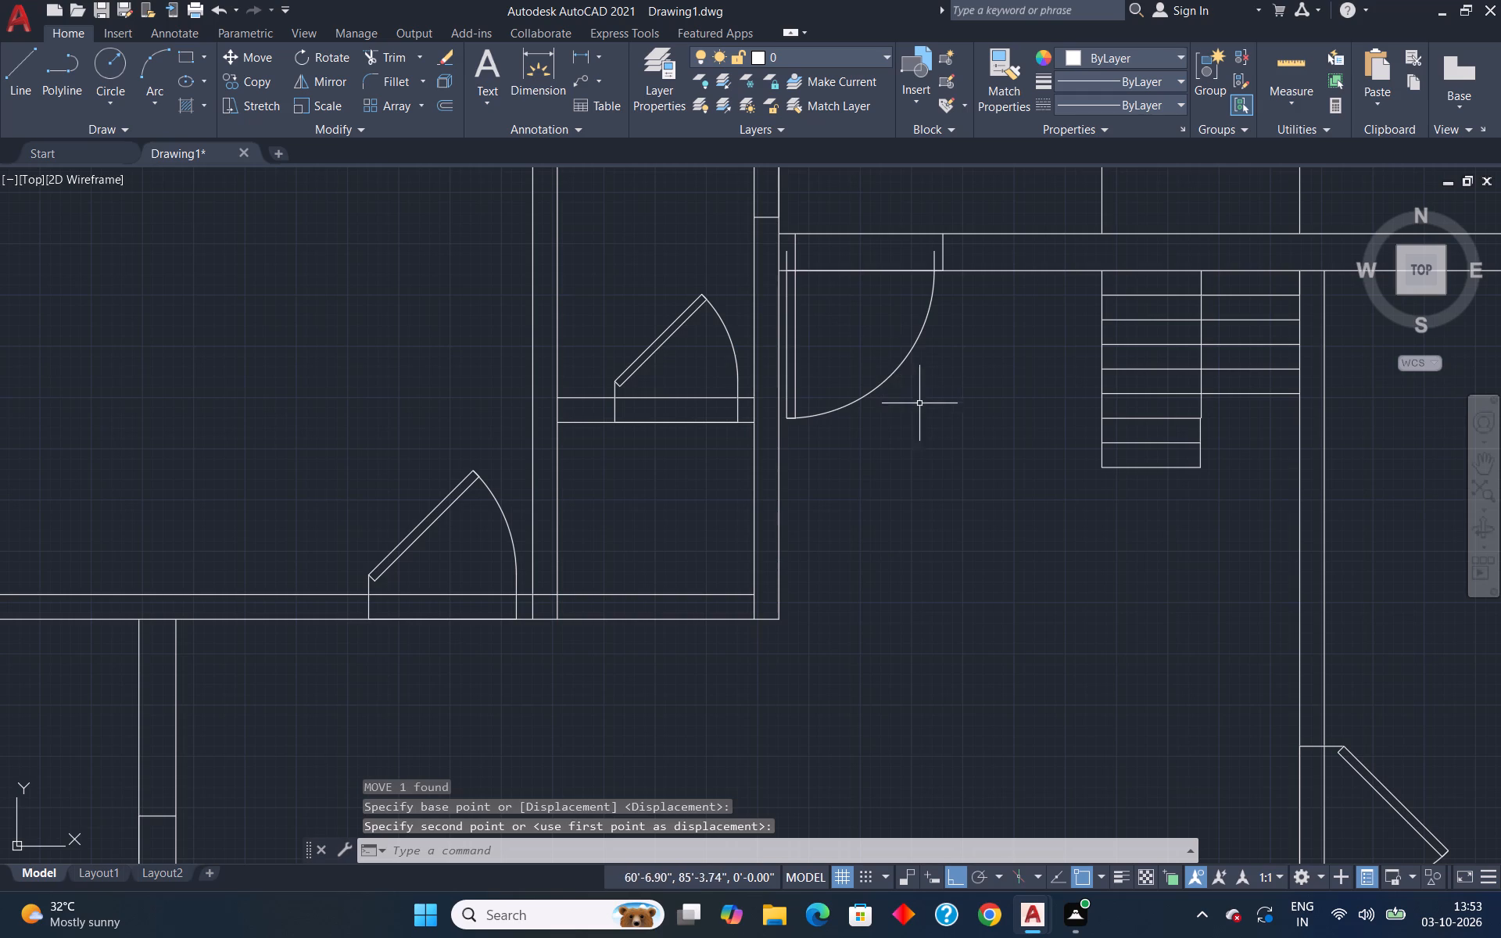
Move the 3' door by its free upper end onto the lower-right corner of the hall's upper wall opening.
click(916, 340)
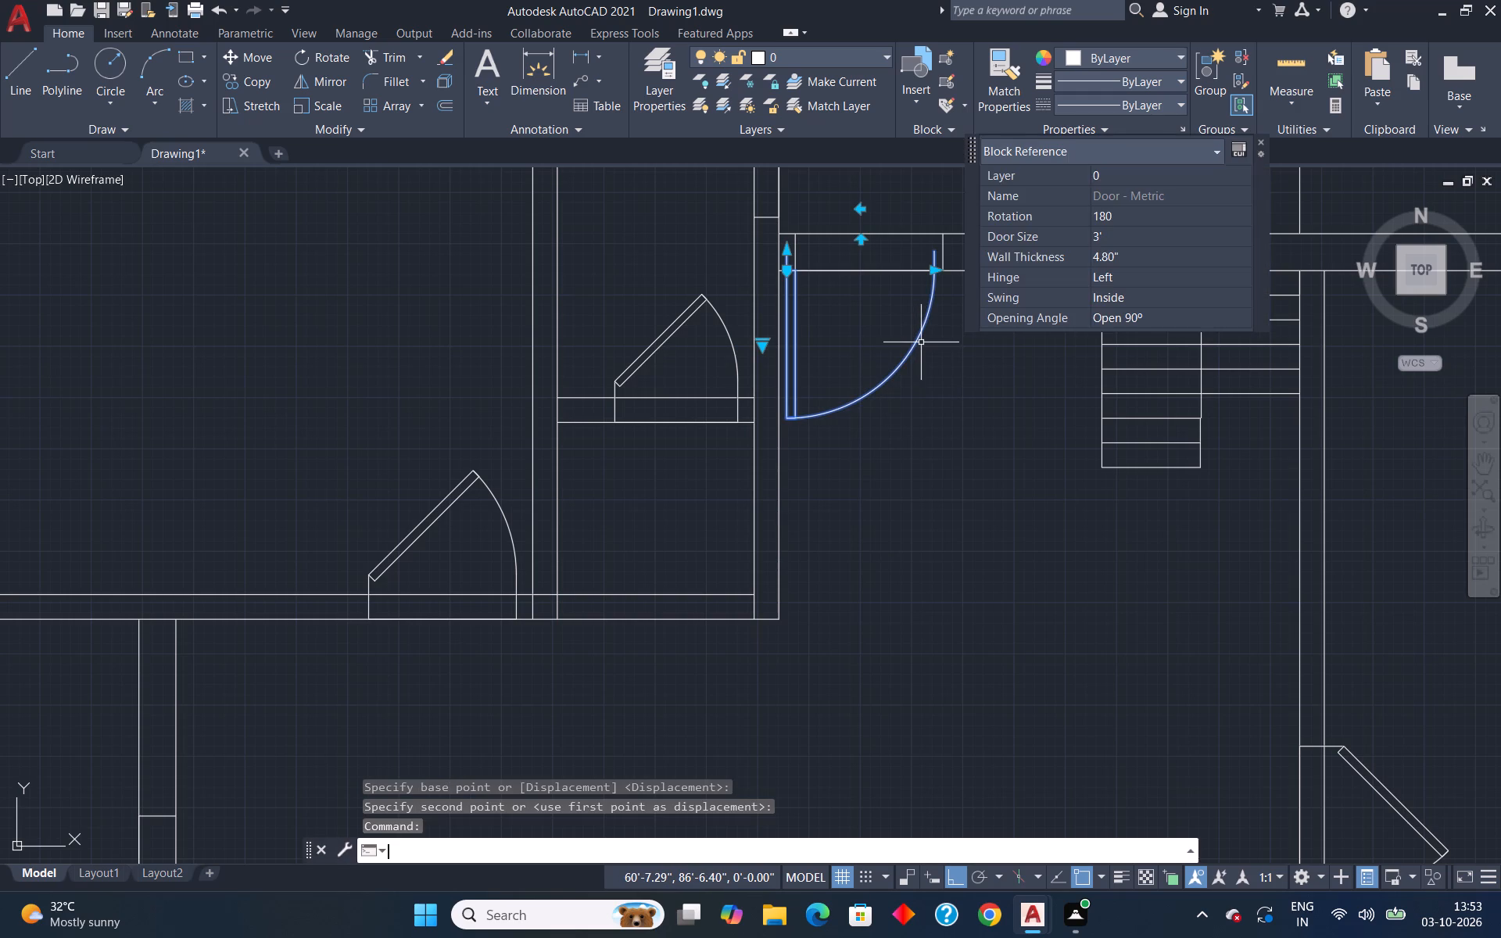
key(m)
key(Return)
click(934, 248)
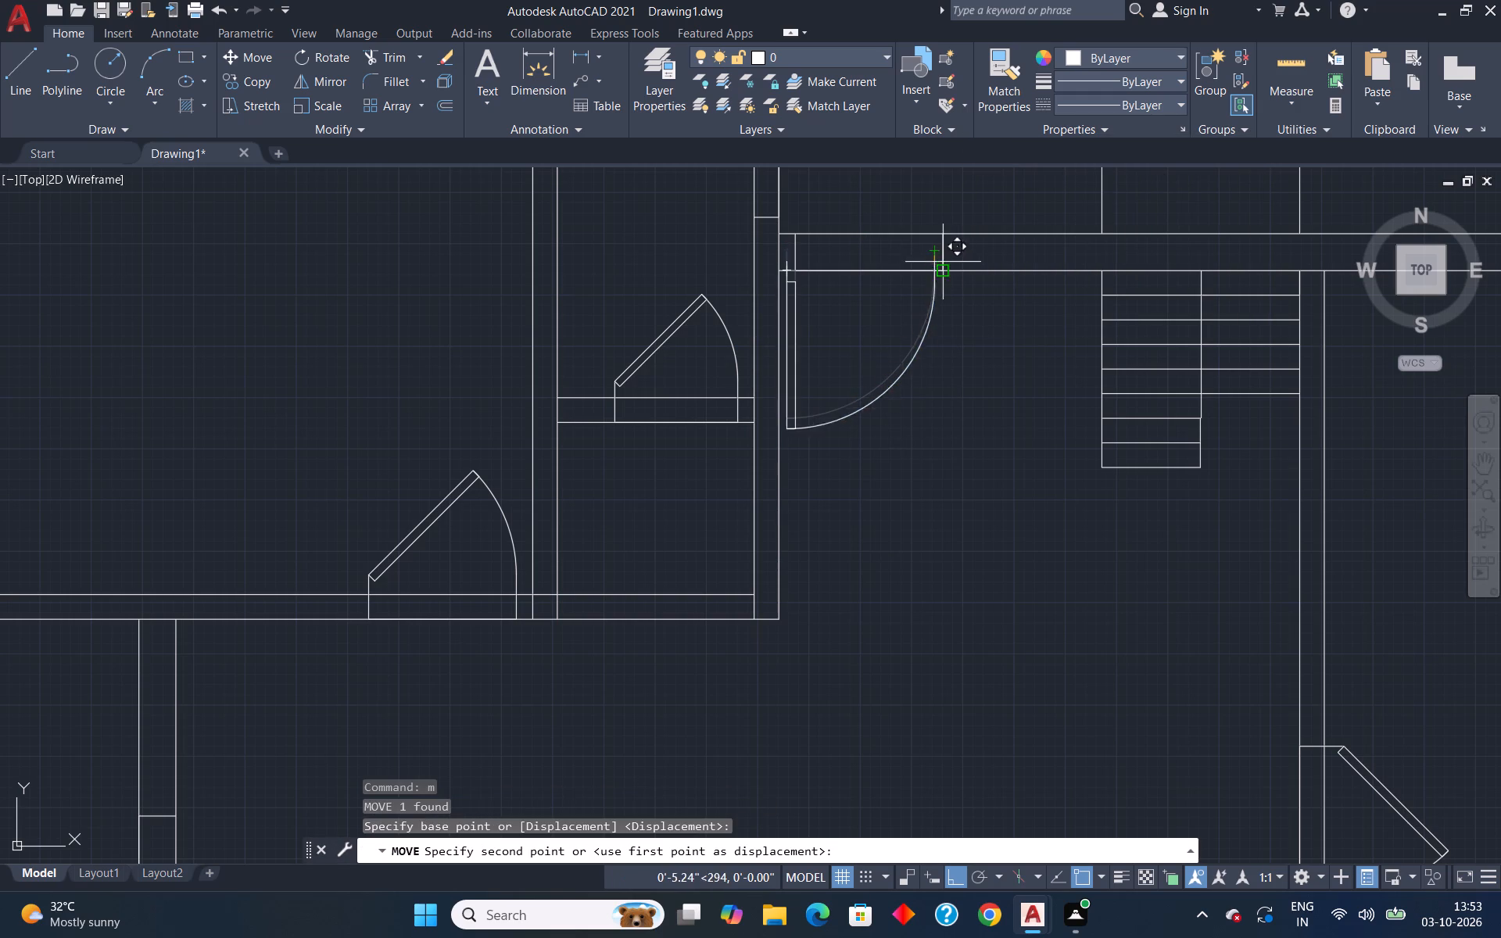
click(941, 270)
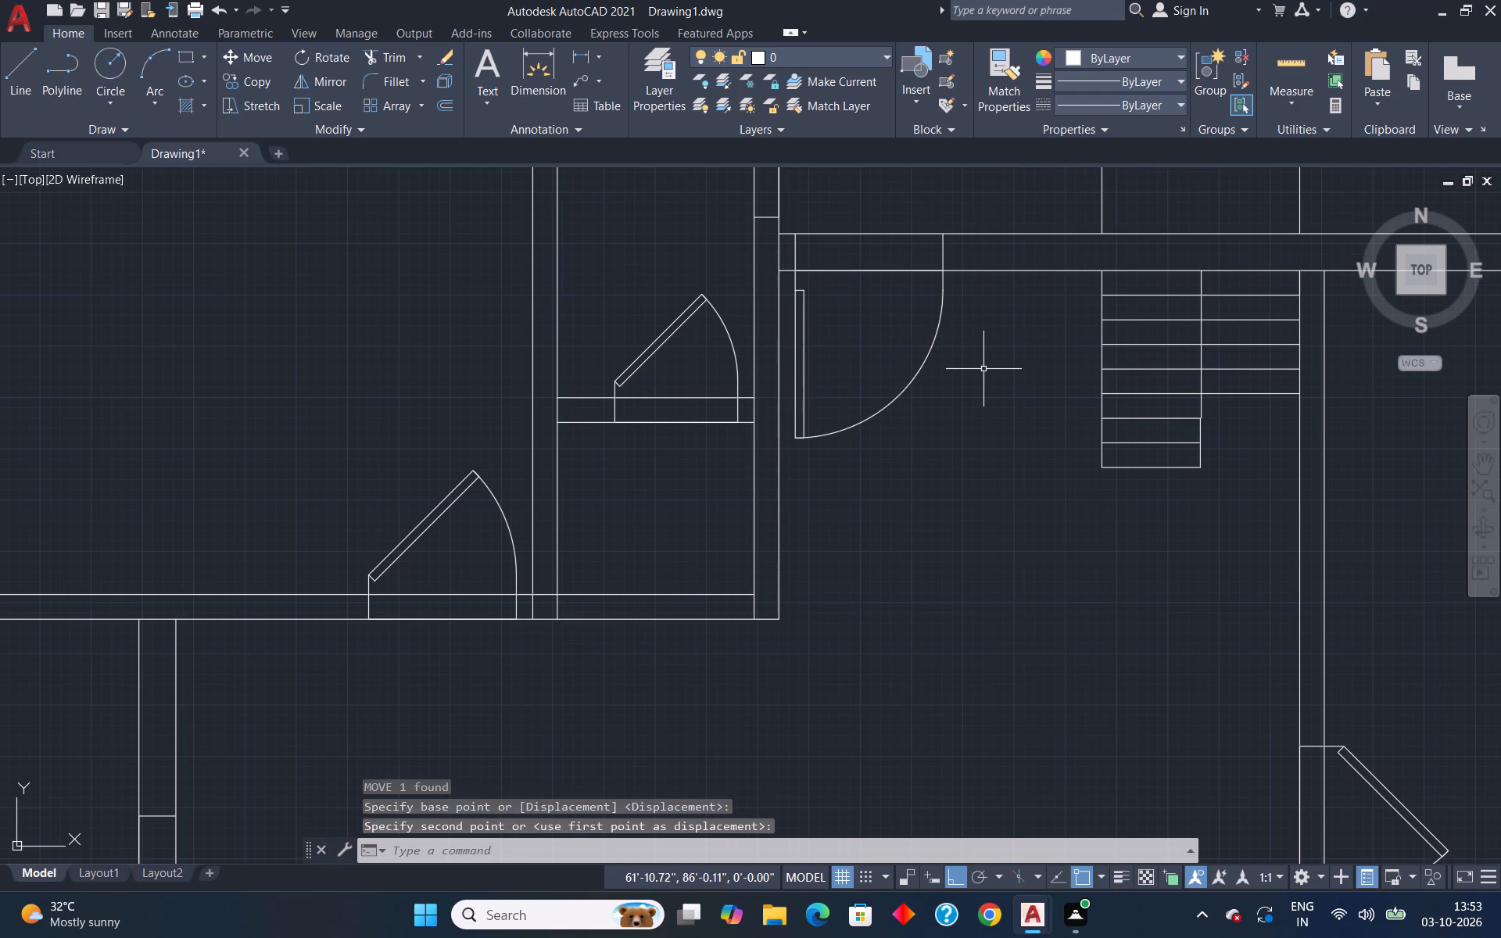
Set the opening angle of the door beside the stairs to Open 45º.
click(902, 394)
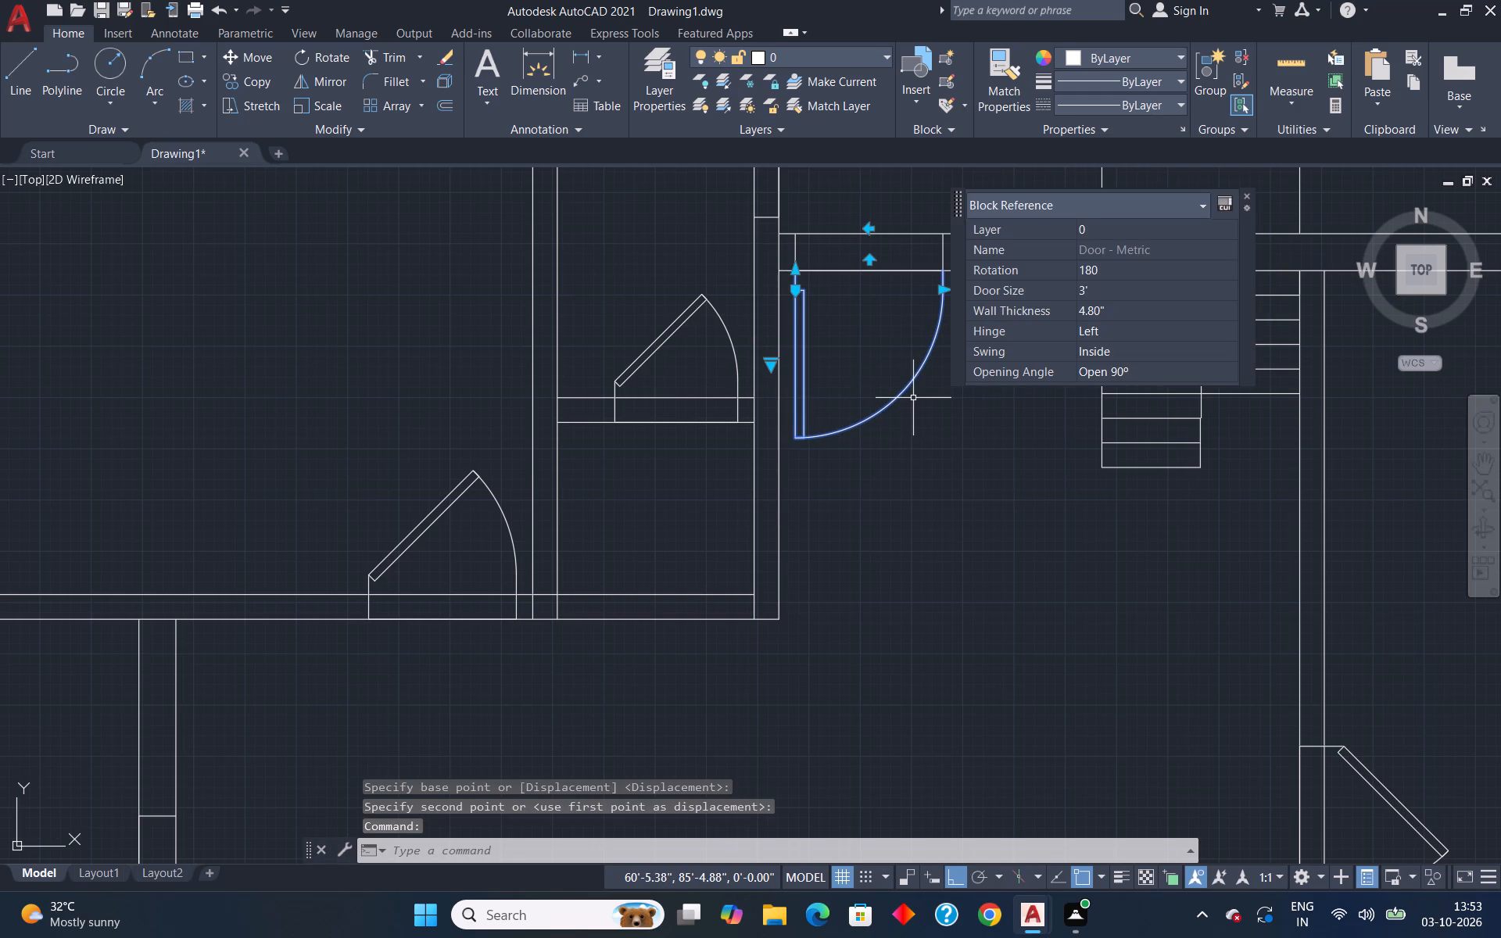
click(771, 368)
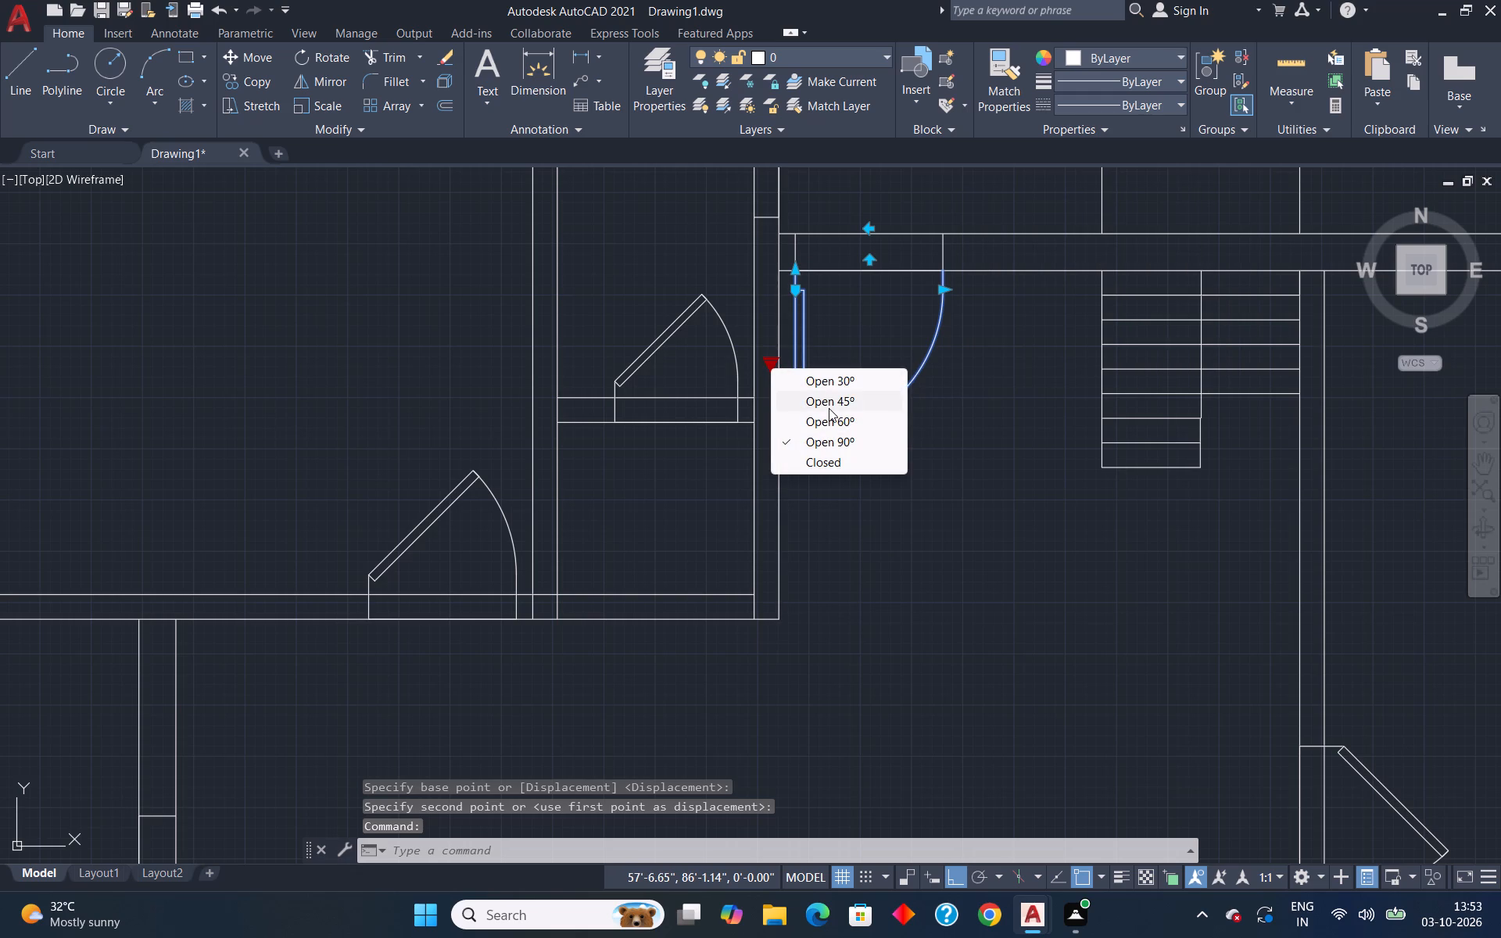
click(828, 399)
key(Escape)
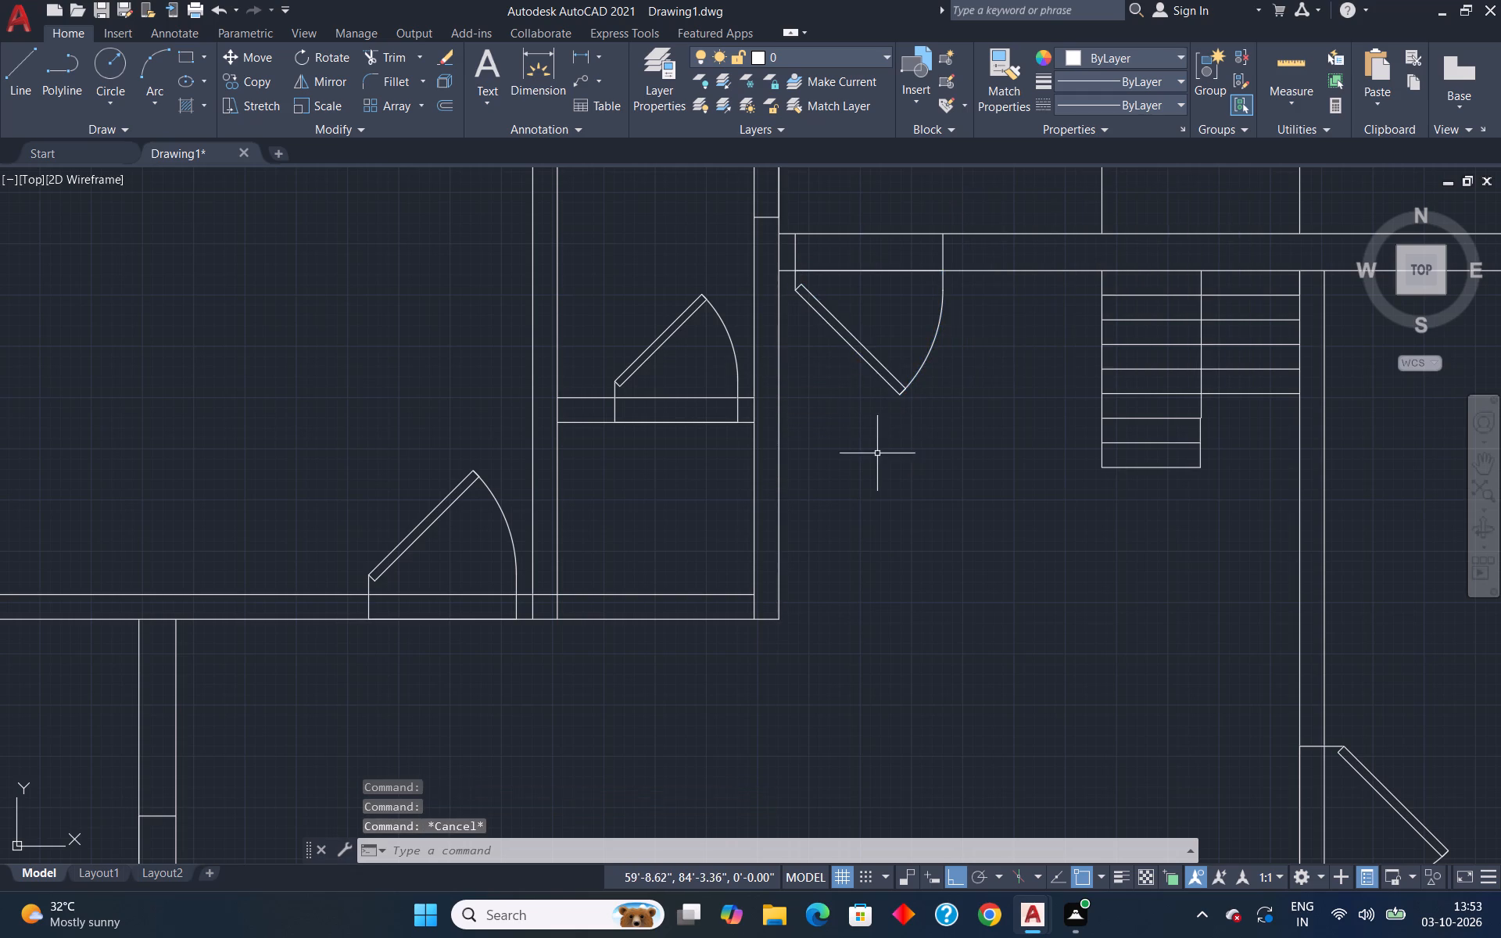
Copy the 45º door beside the stairs horizontally to the empty space right of the house plan.
scroll(987, 356, down, 4)
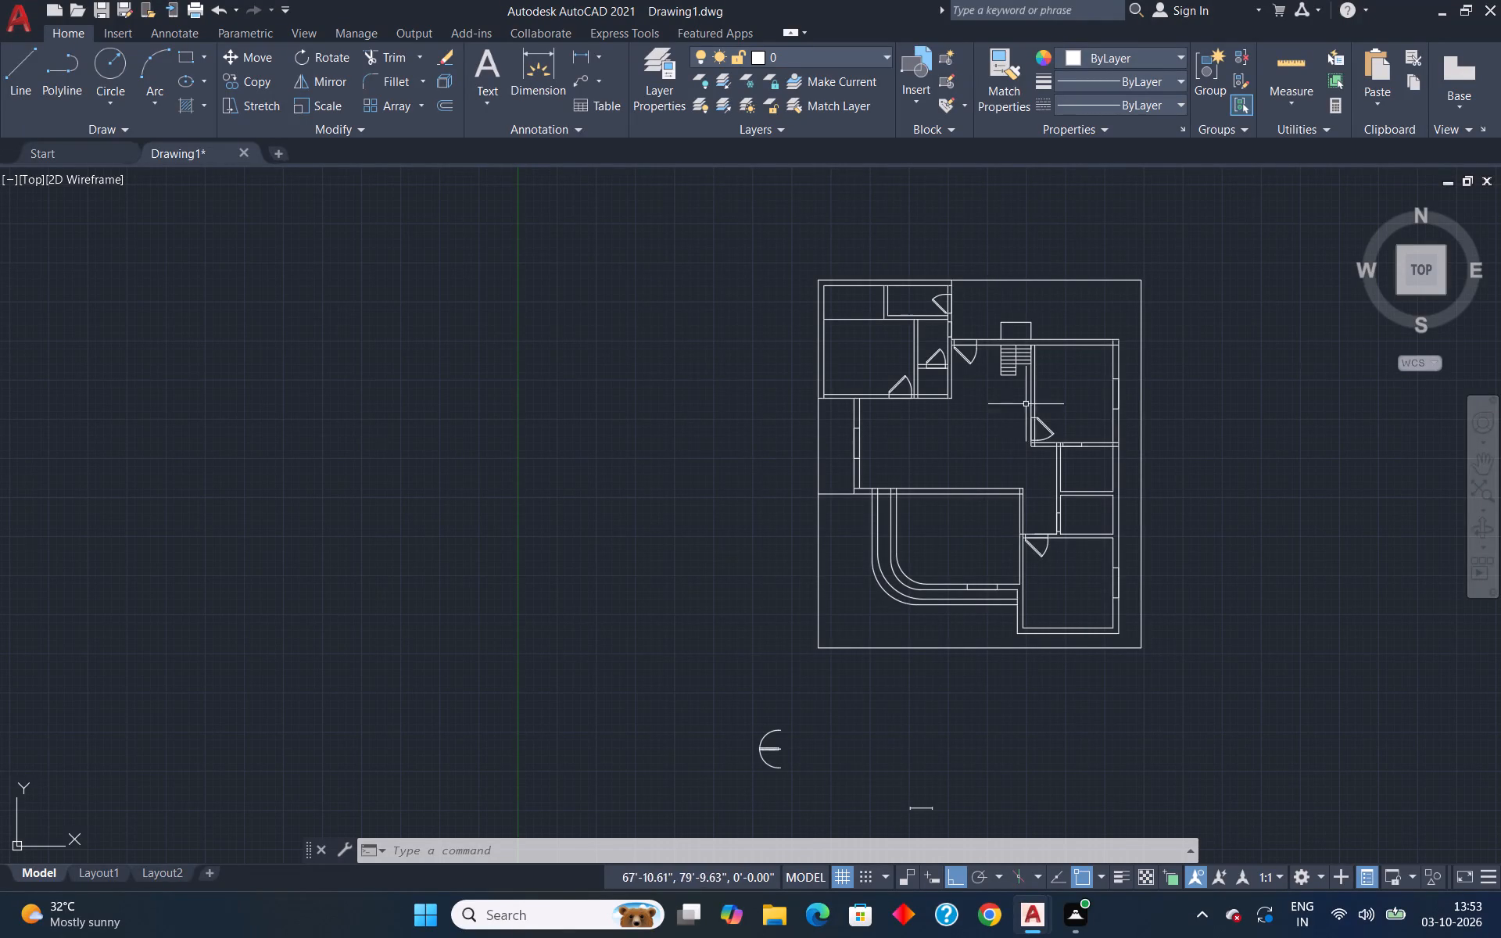
scroll(987, 361, up, 2)
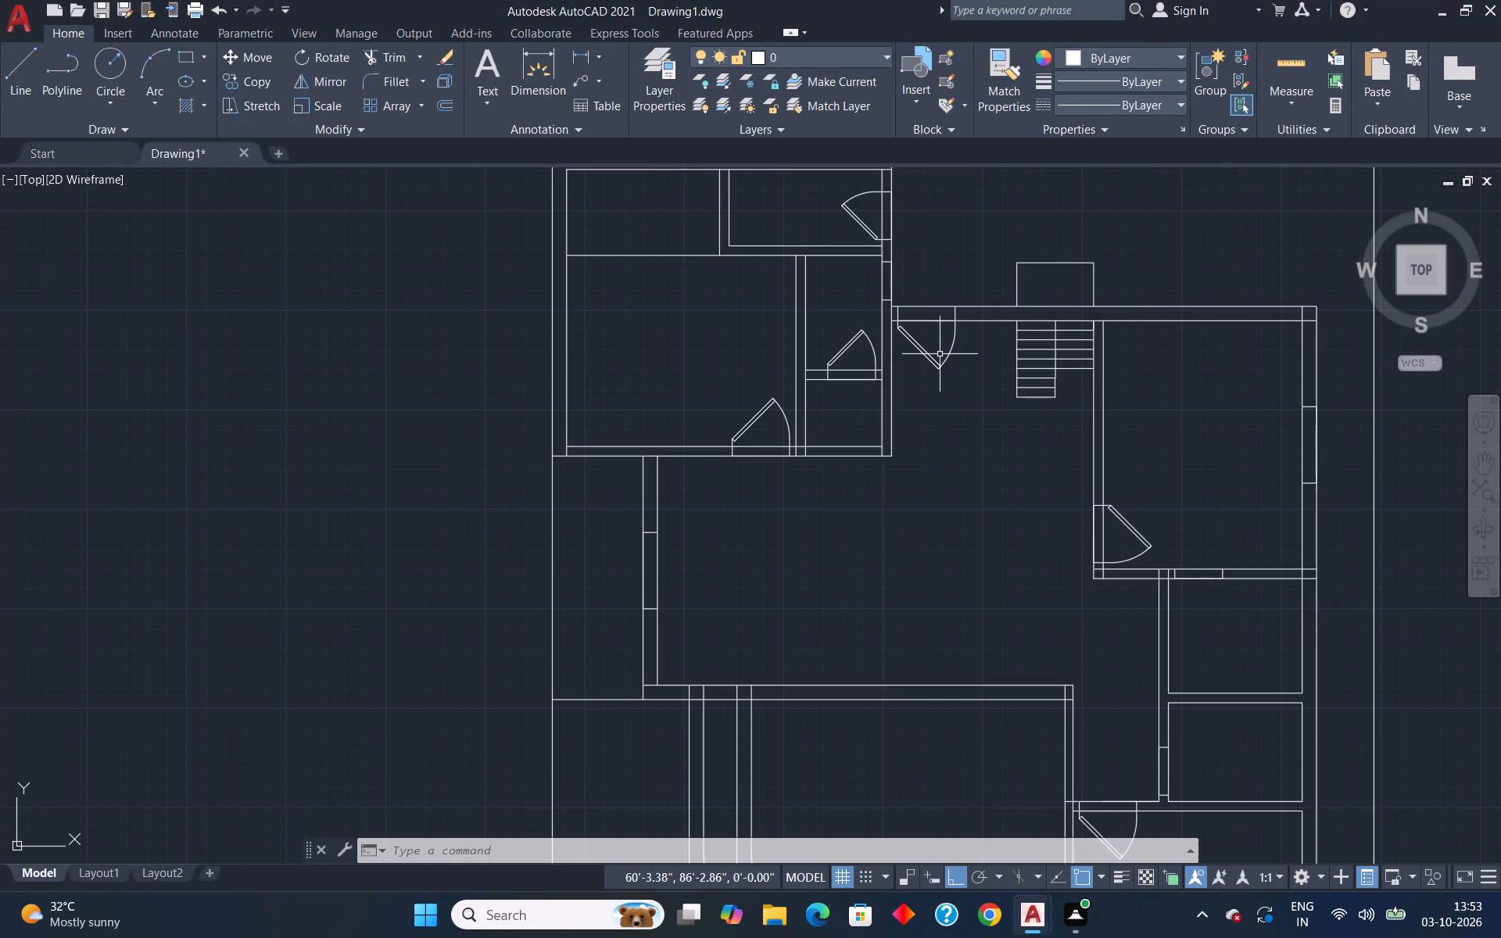
click(936, 361)
text(co)
key(Return)
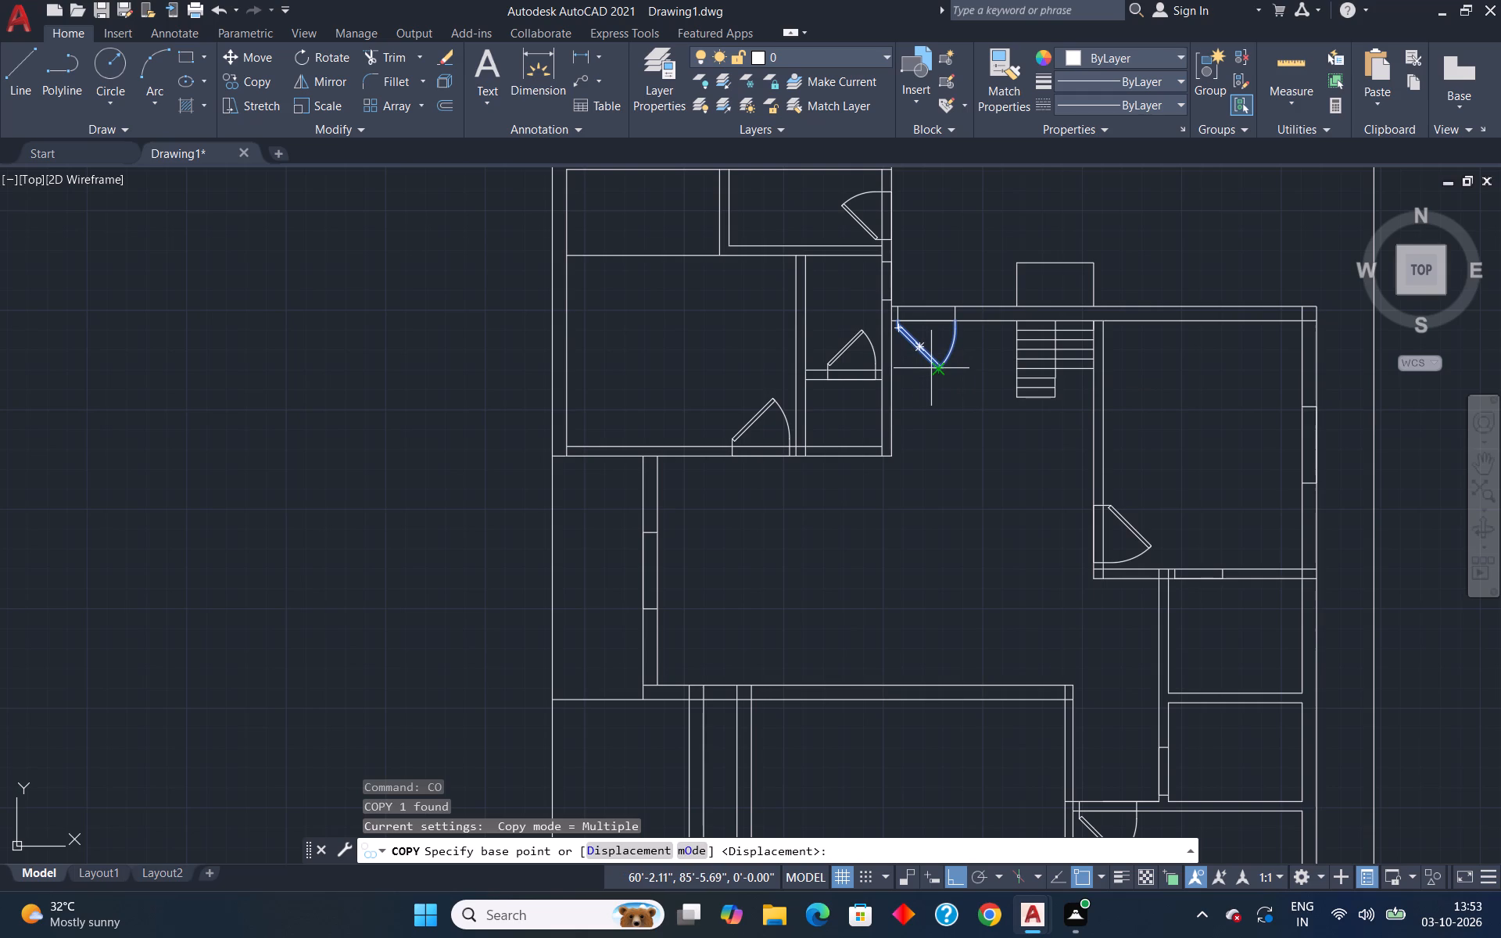
click(936, 357)
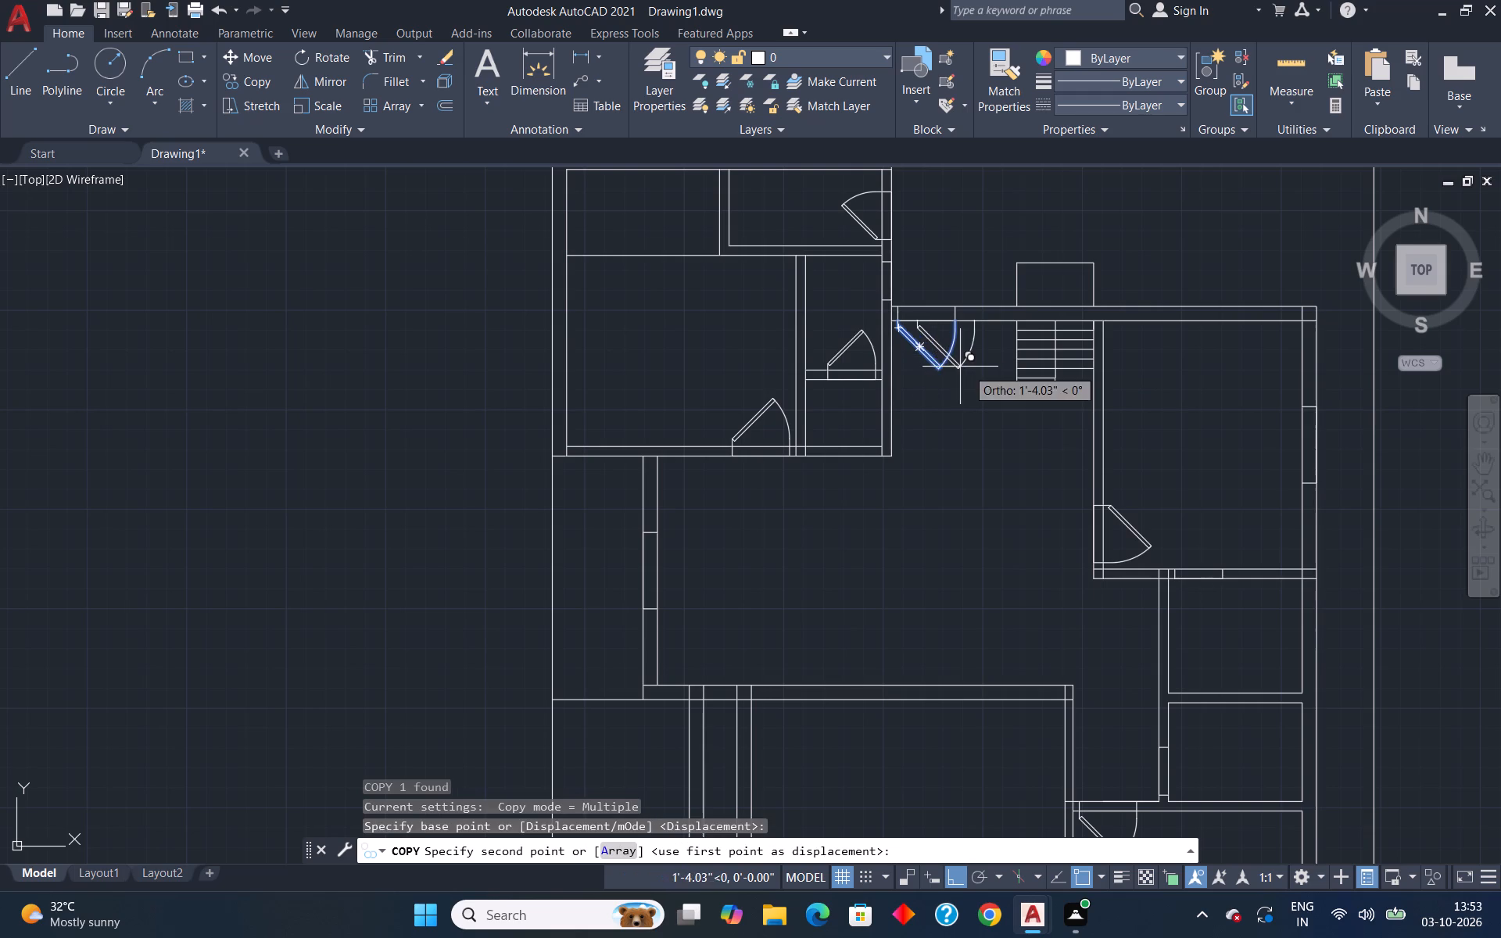
scroll(966, 369, down, 6)
click(1072, 413)
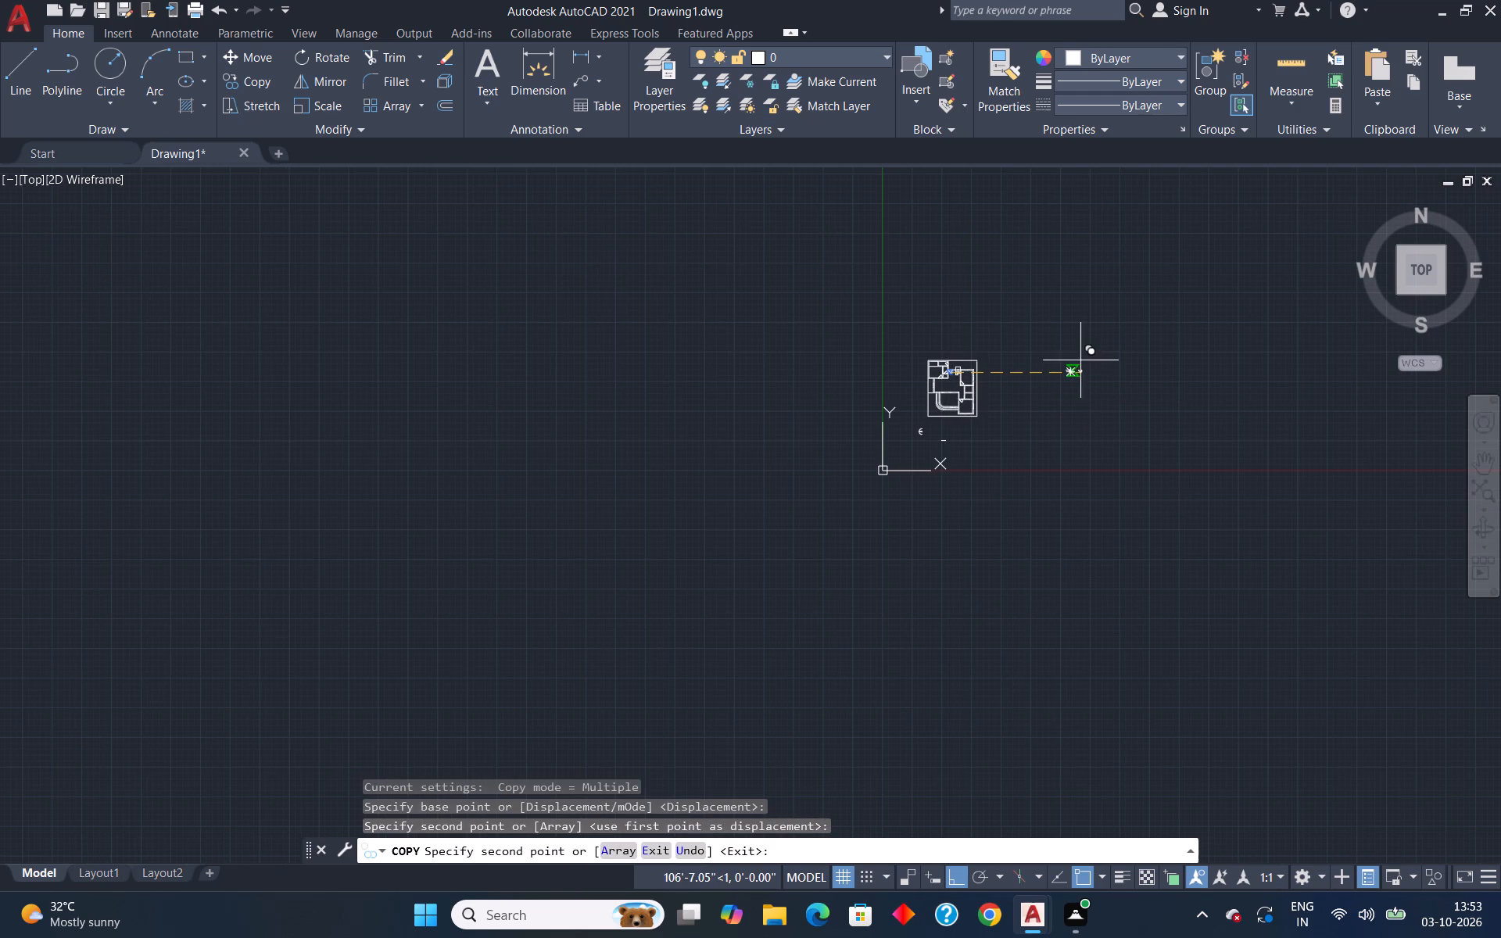
key(Escape)
Scale the copied door by reference from its hinge-side upper end, using its width as reference and 2'6" as new length.
scroll(1085, 354, up, 6)
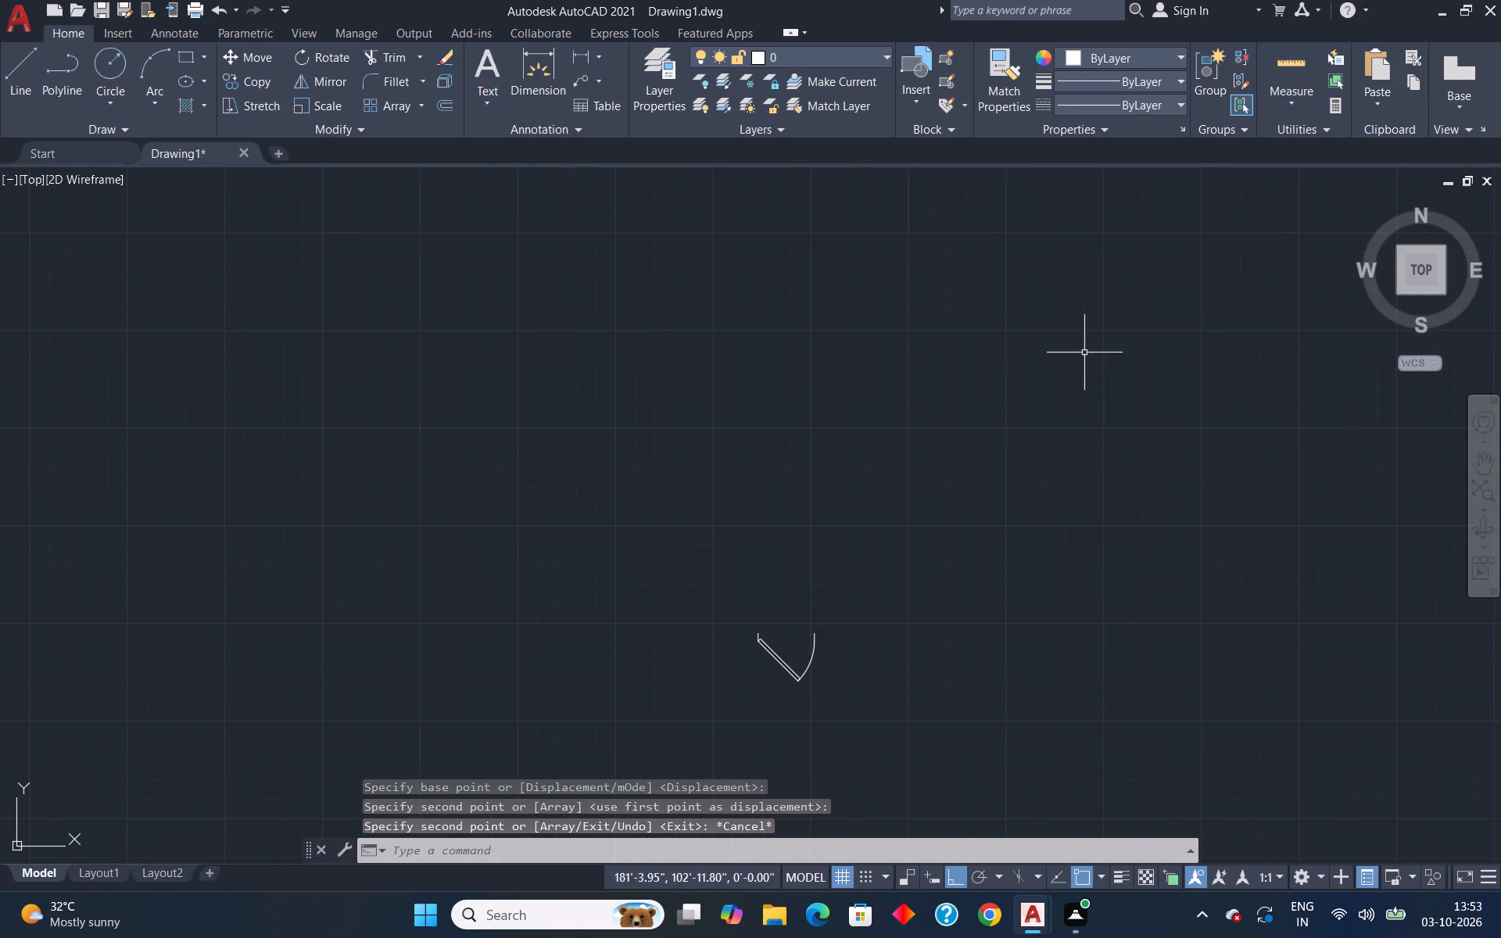
click(773, 659)
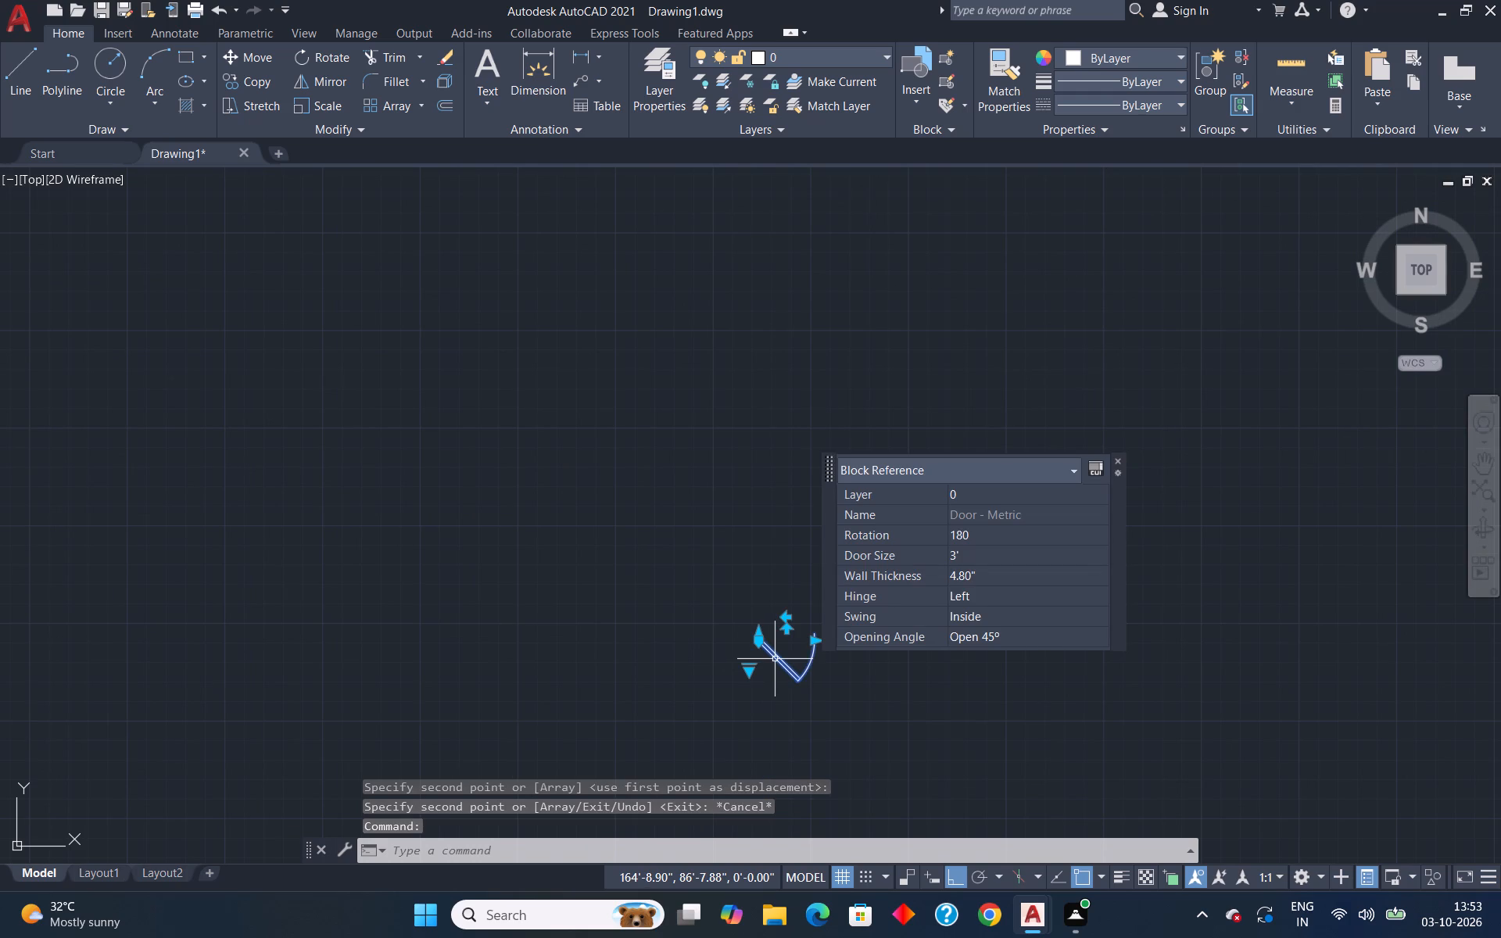
key(s)
key(c)
key(Return)
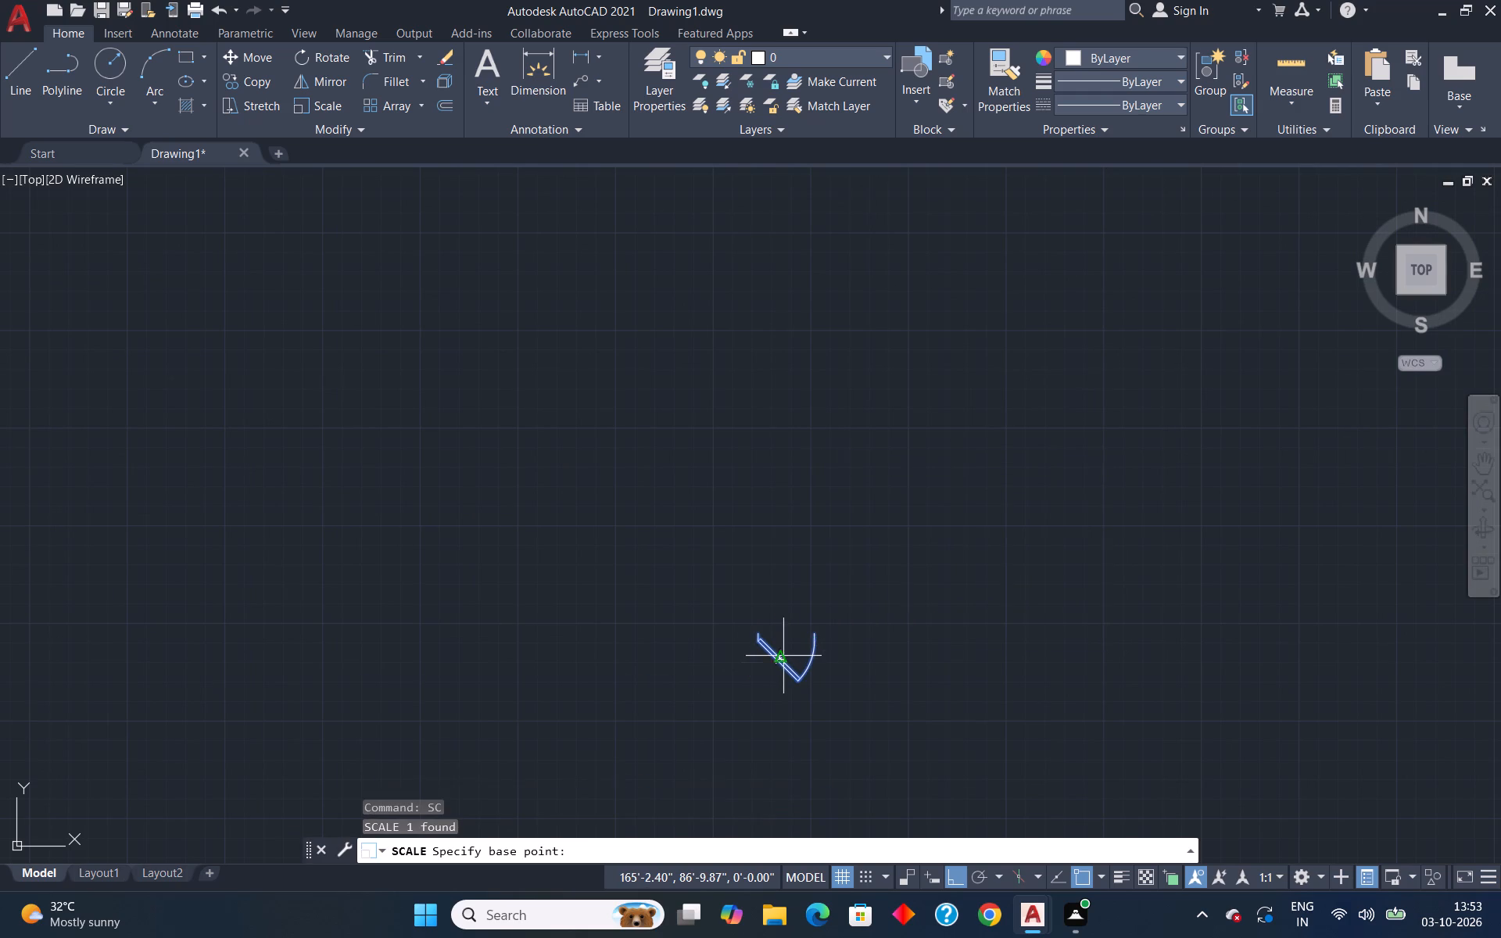
scroll(776, 640, up, 5)
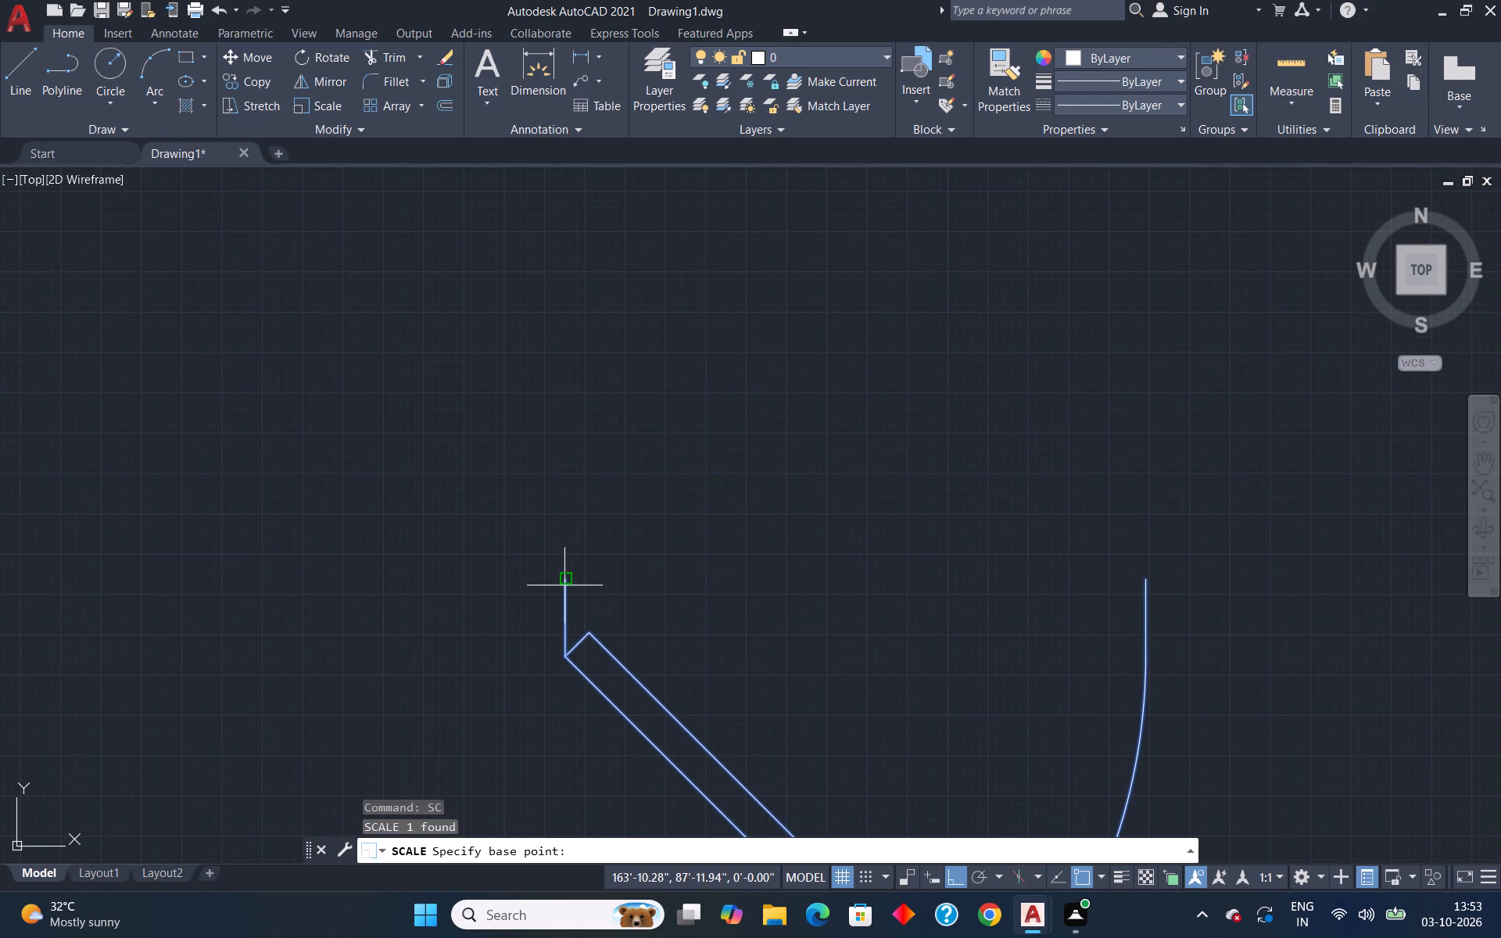
click(564, 585)
key(r)
key(Return)
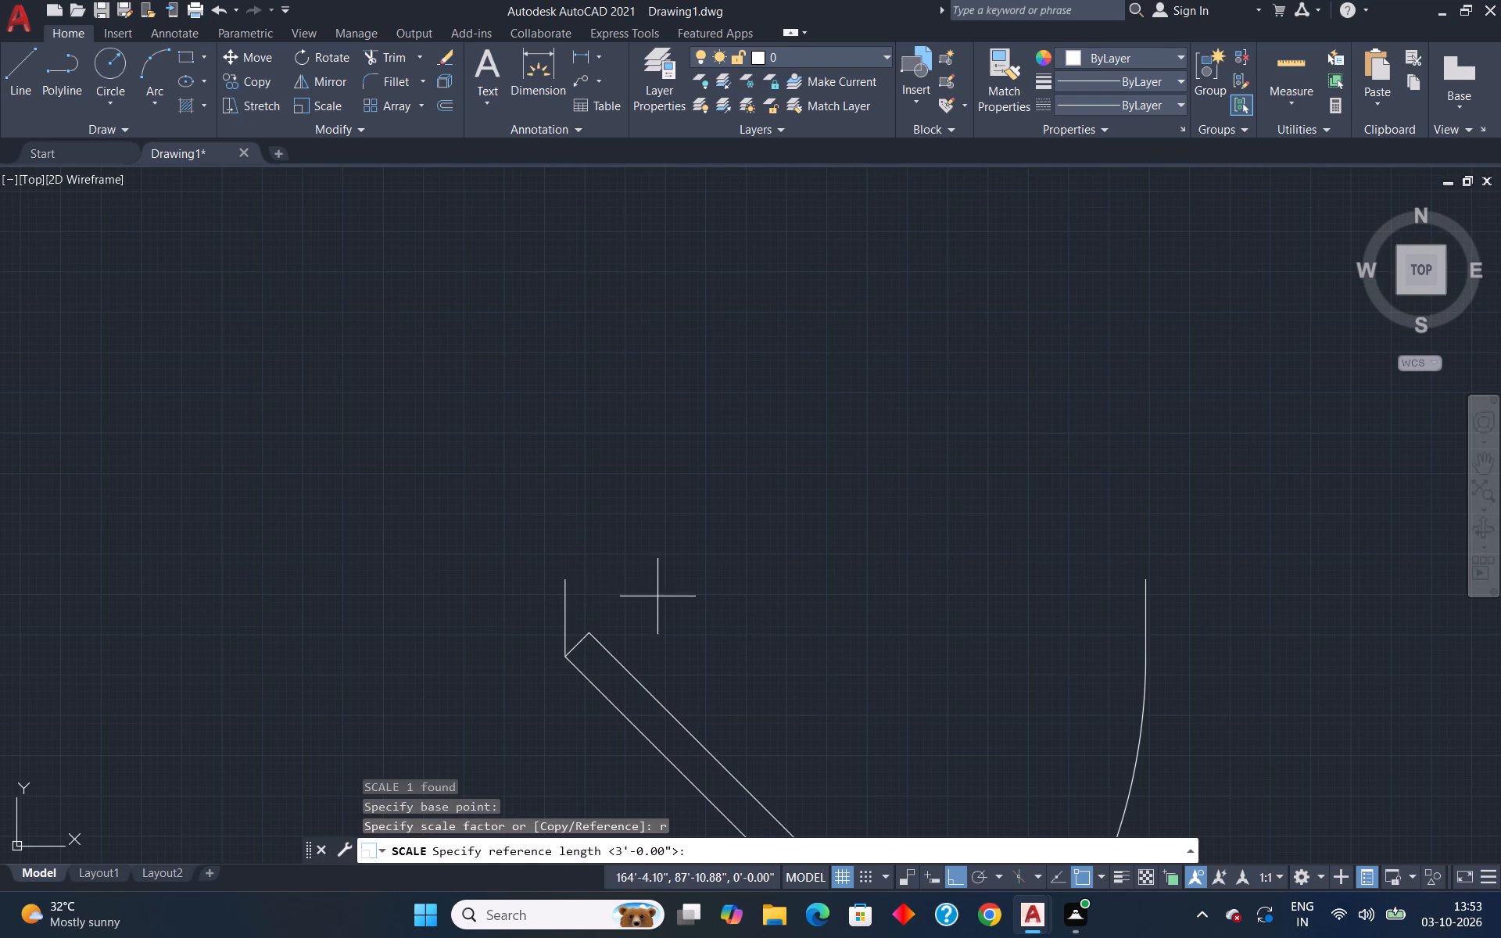
click(565, 572)
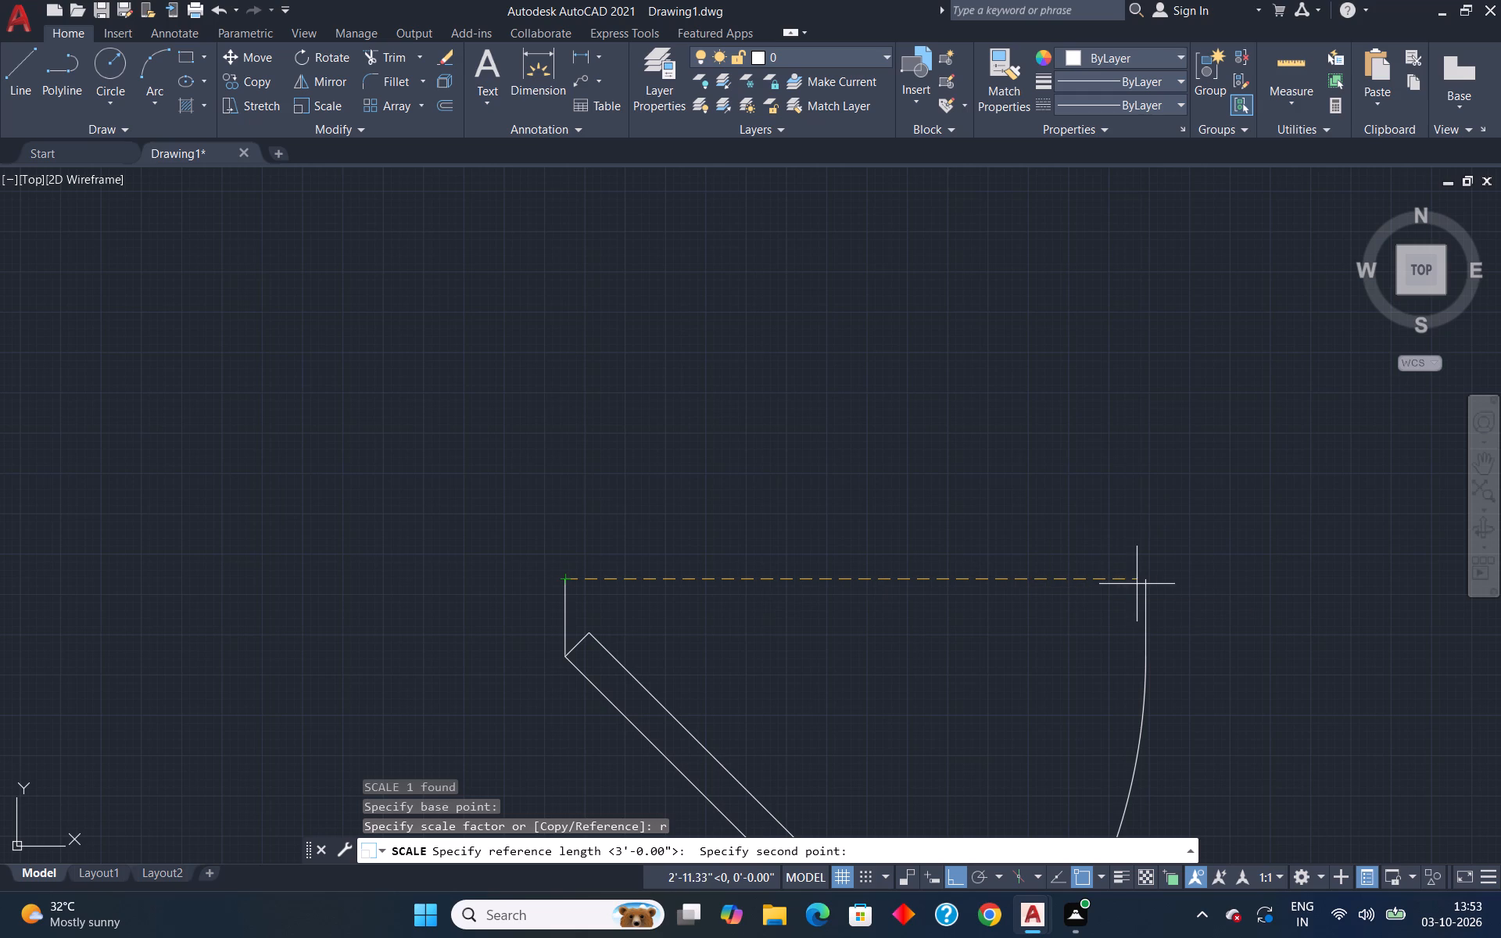
click(1142, 582)
text(2'6")
key(Return)
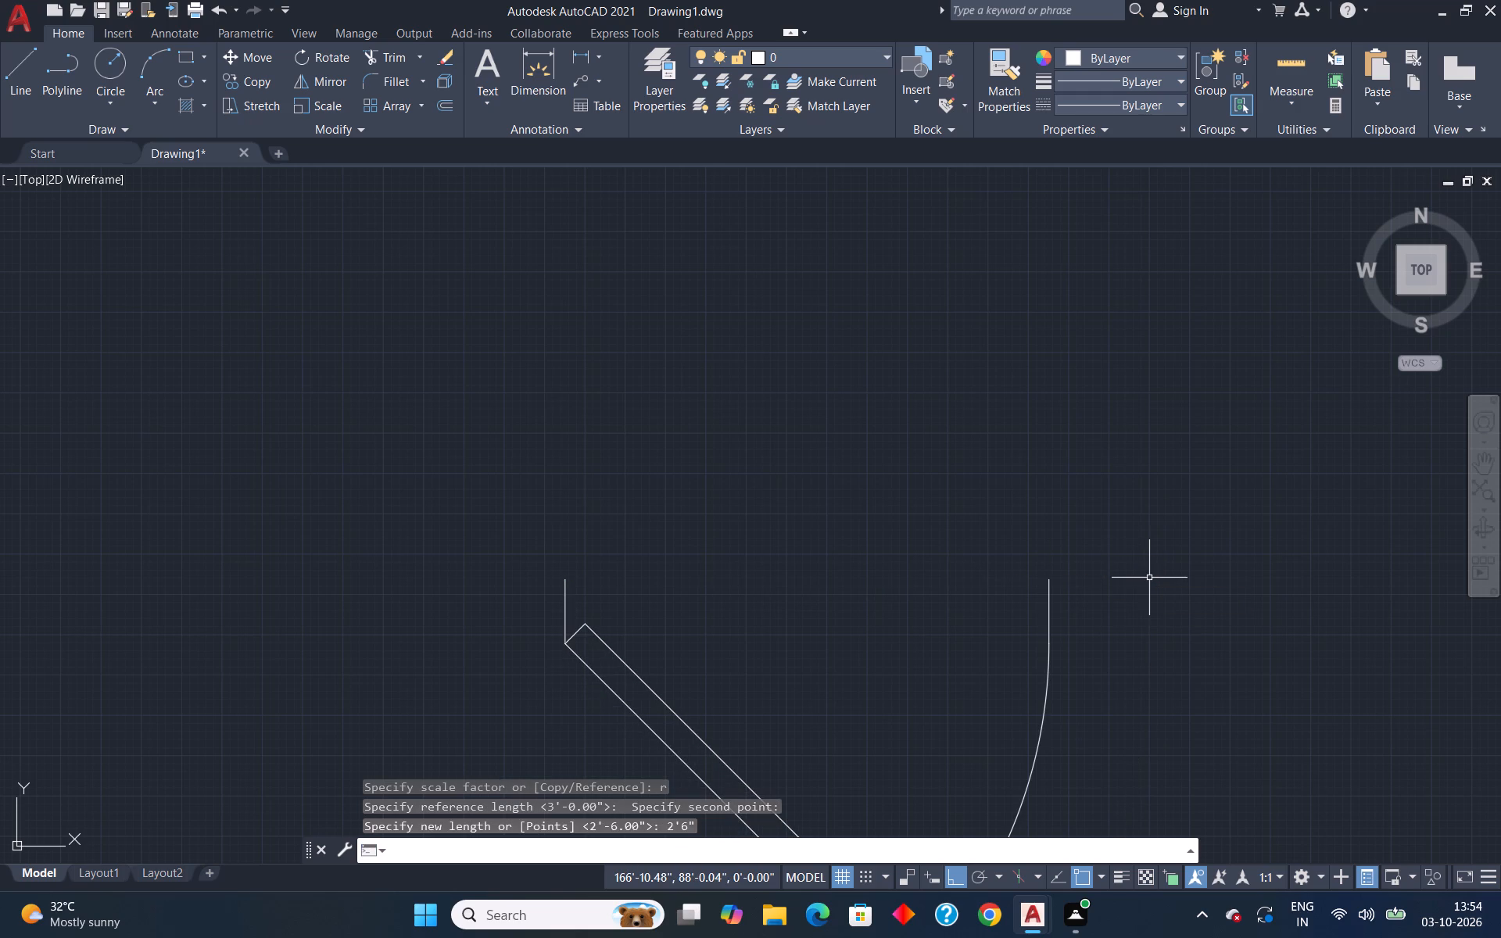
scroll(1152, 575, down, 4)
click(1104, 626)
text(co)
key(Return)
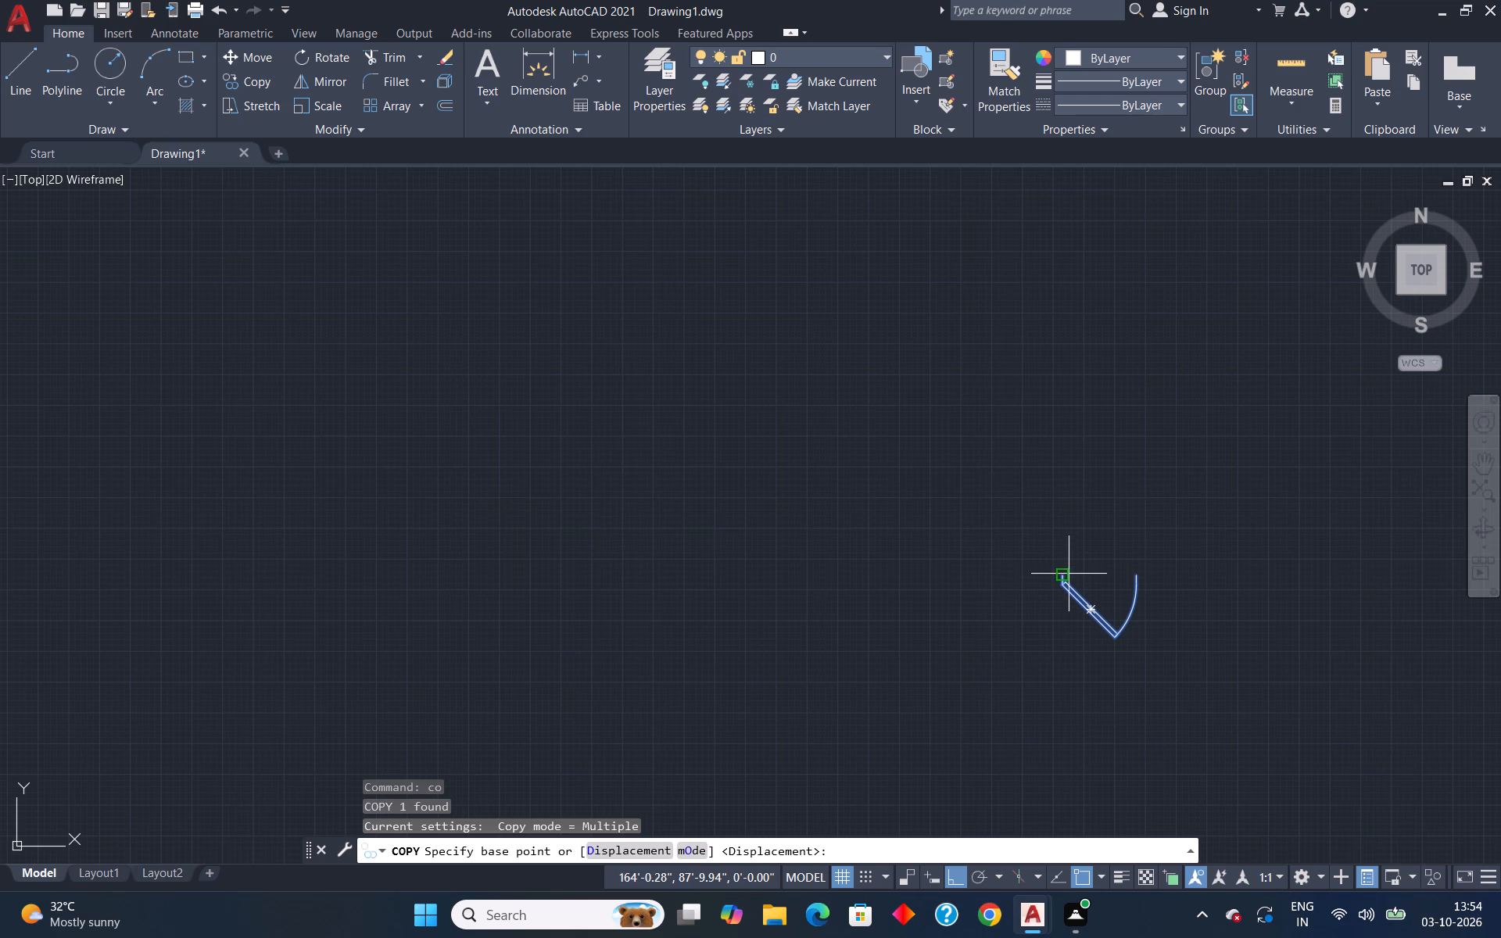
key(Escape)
Move the 2'6" door by its hinge-side upper end to the lower-left corner of the opening below the upper-right room.
click(1077, 592)
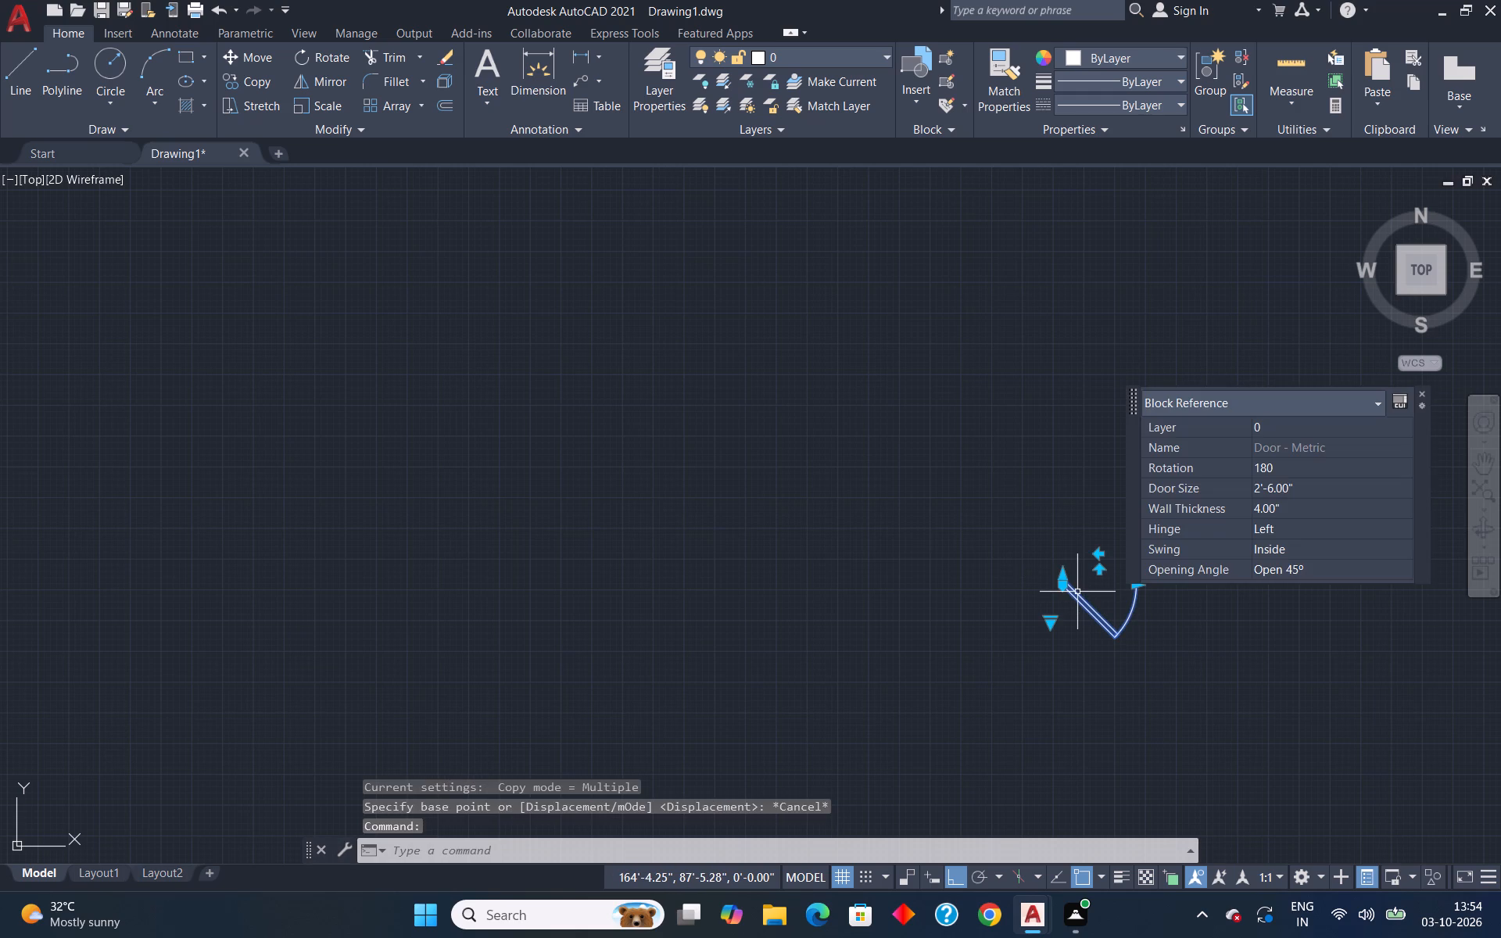
key(m)
key(Return)
scroll(1066, 583, up, 4)
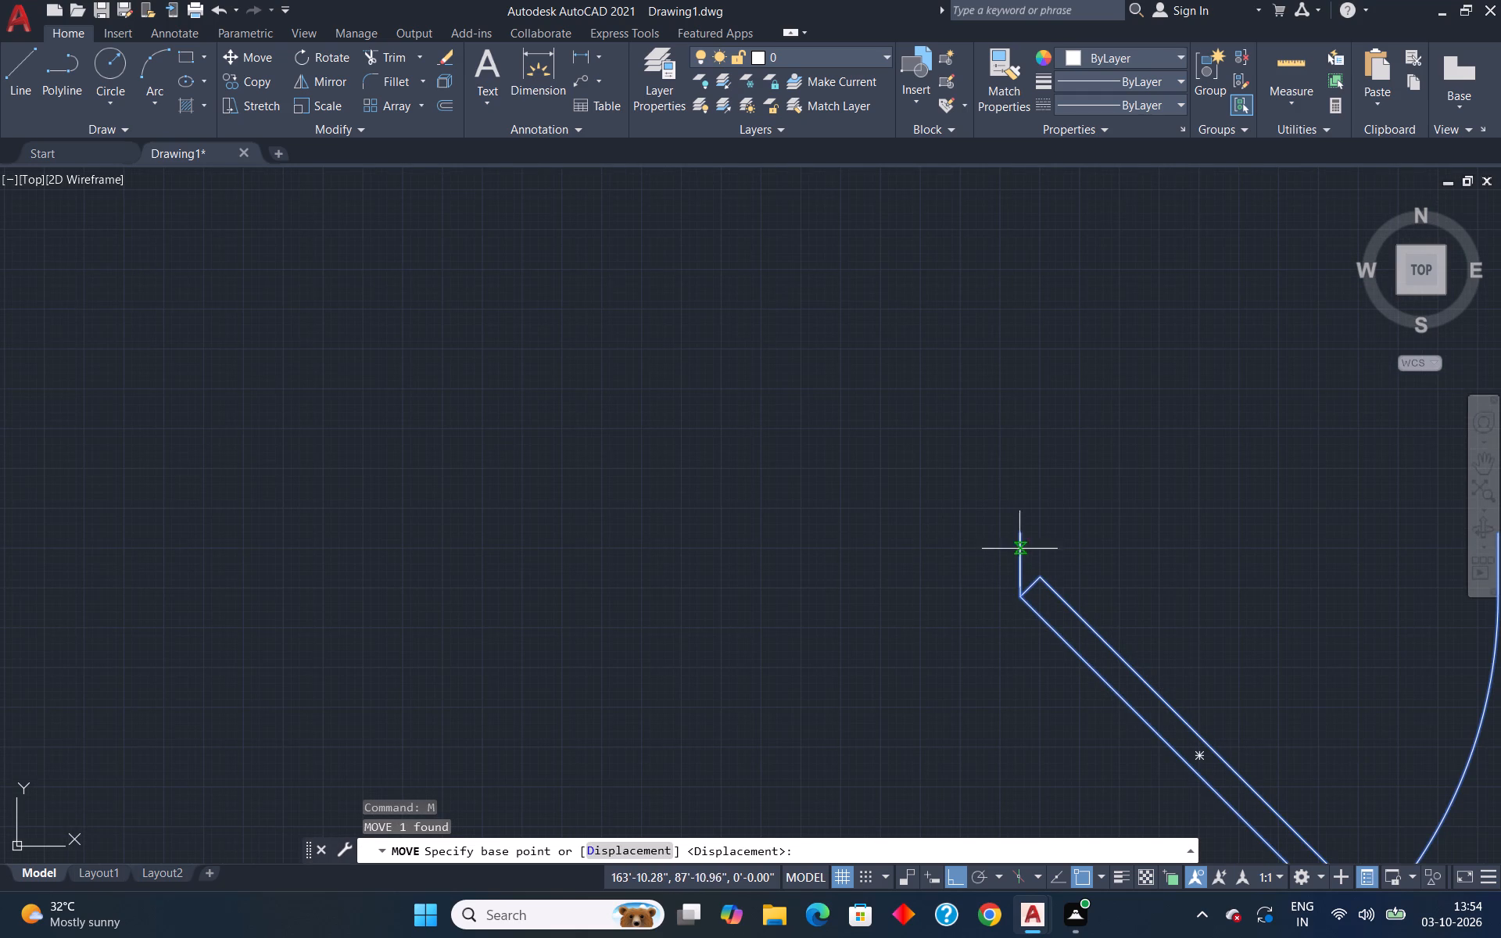
click(1020, 535)
scroll(1020, 535, down, 7)
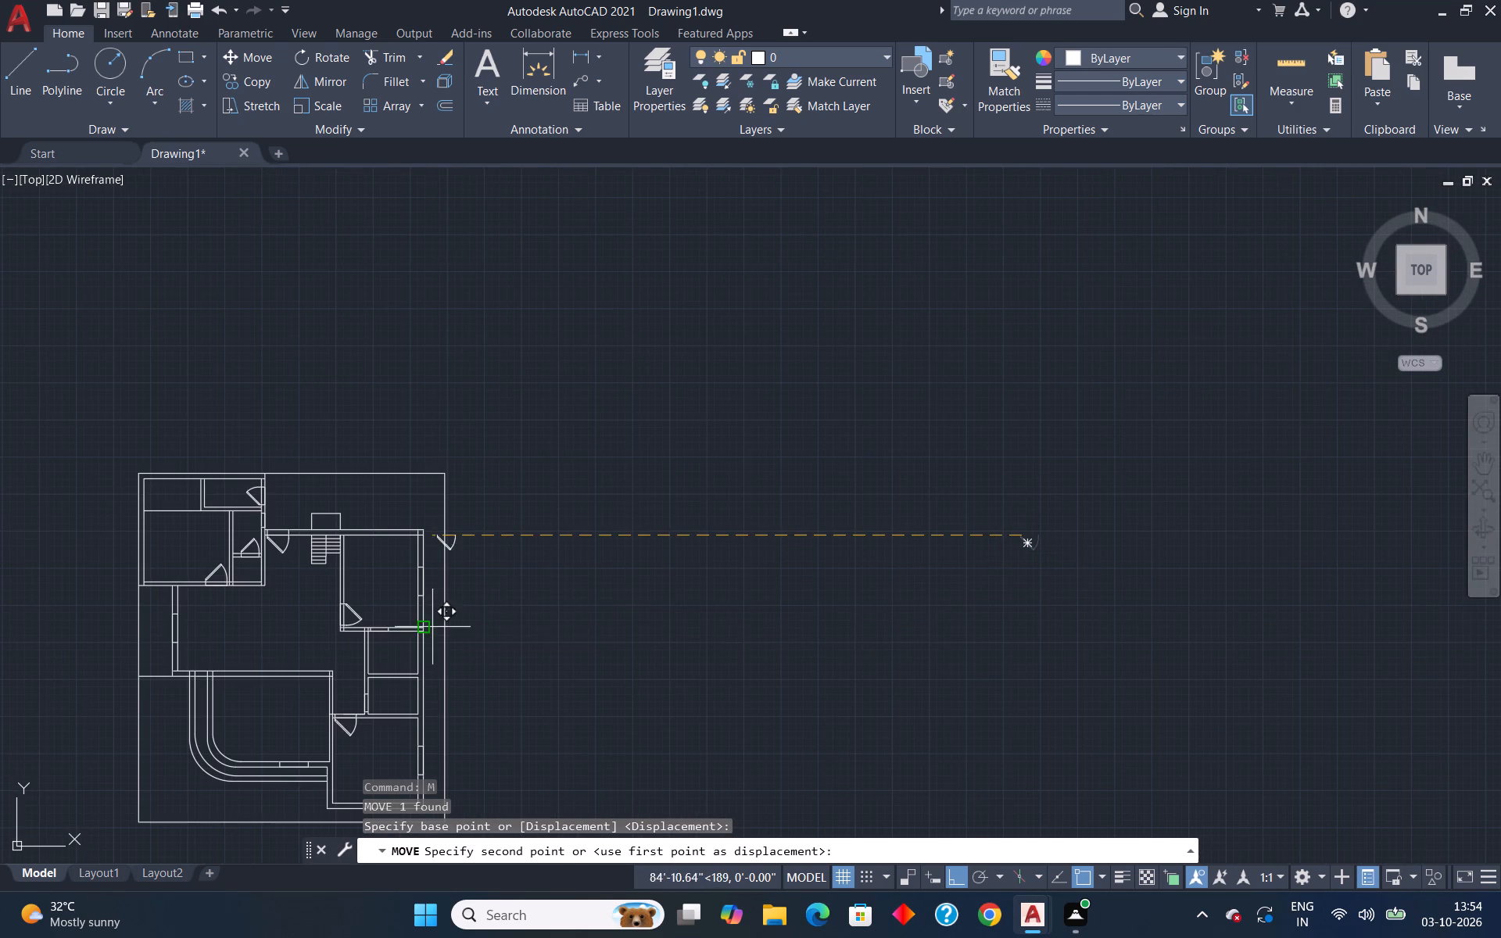
scroll(386, 643, up, 5)
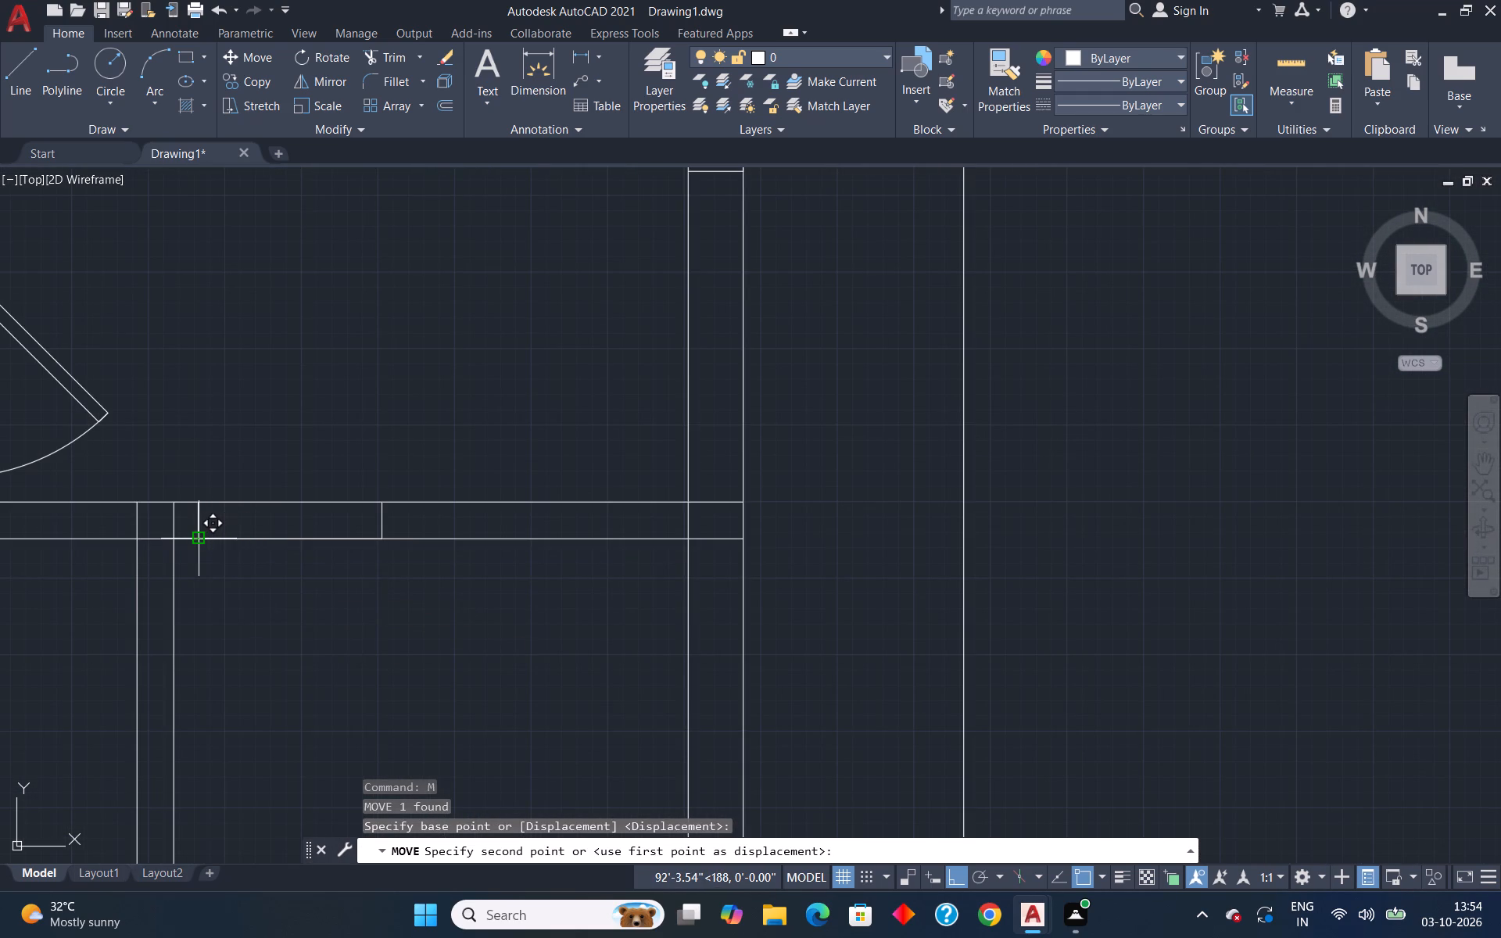
click(195, 542)
scroll(364, 587, down, 6)
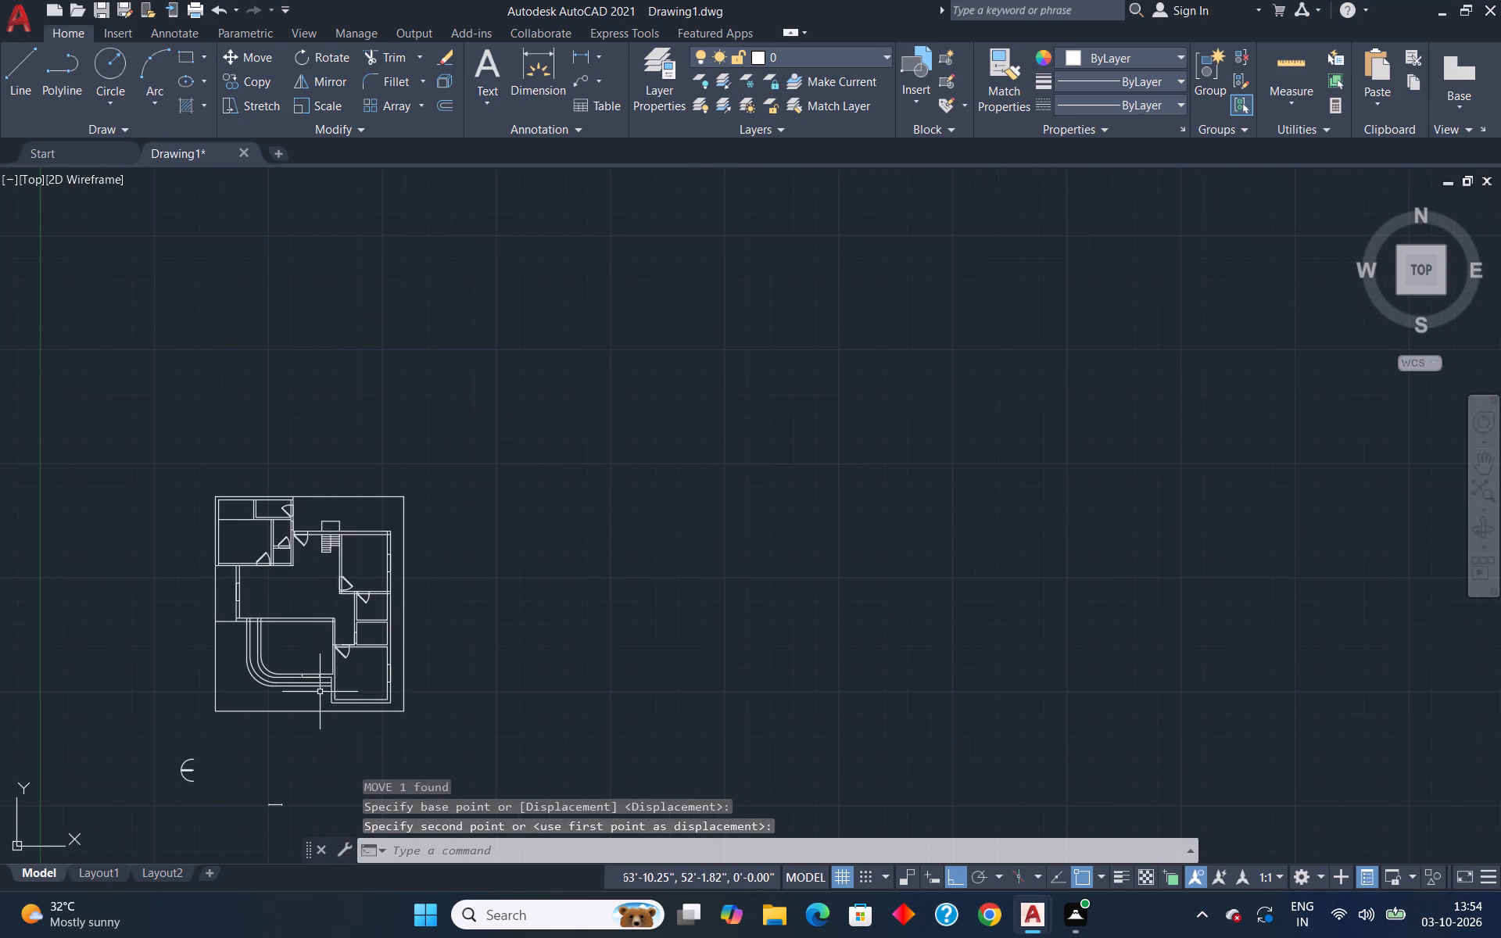
key(Escape)
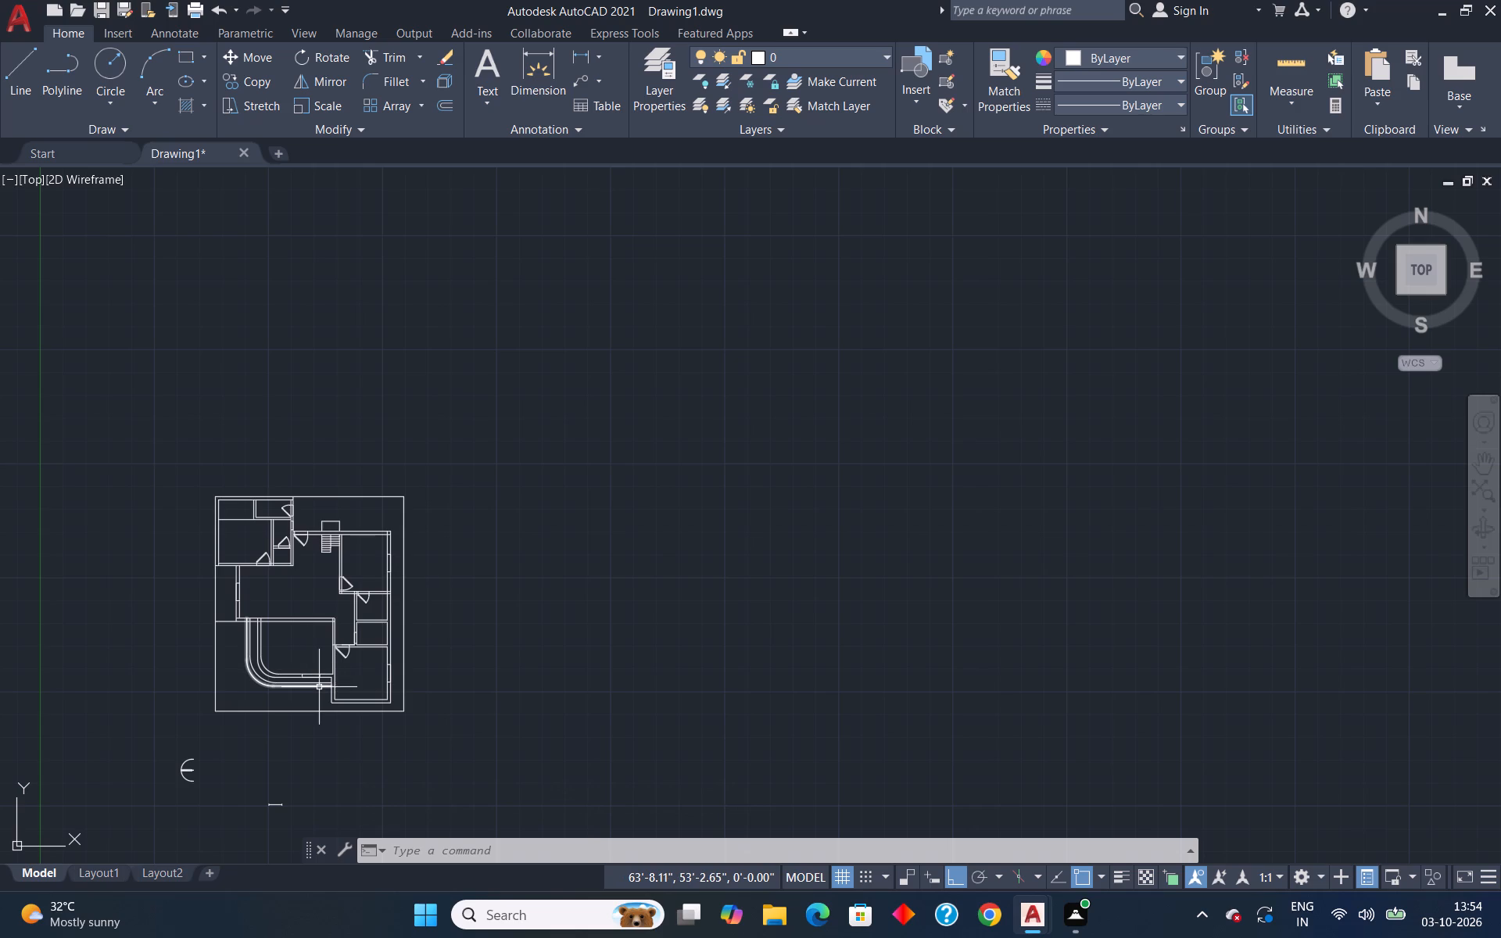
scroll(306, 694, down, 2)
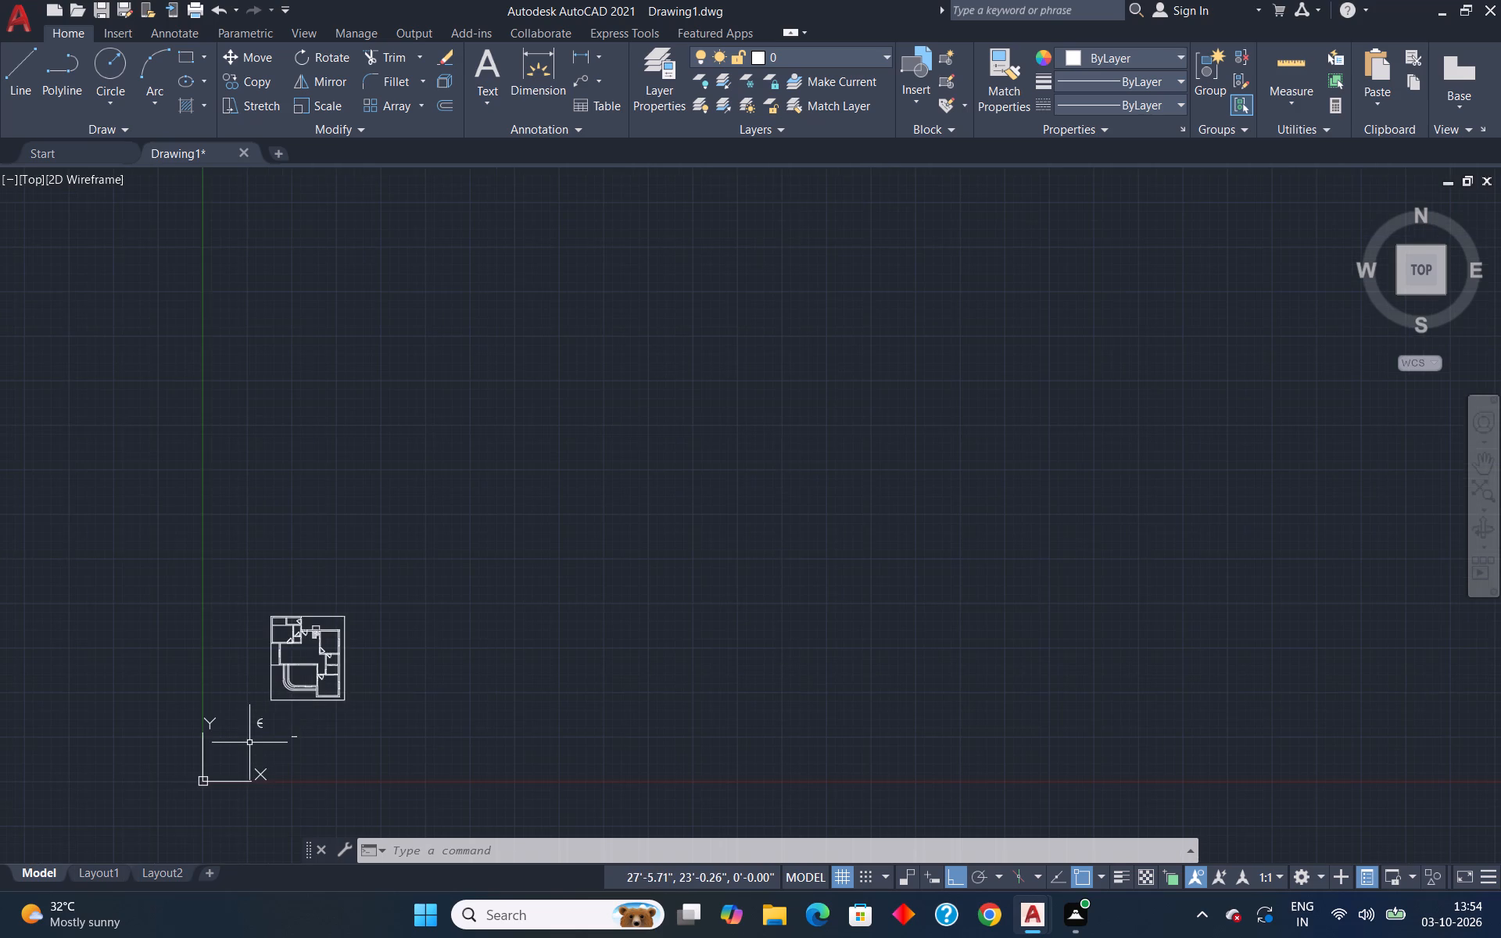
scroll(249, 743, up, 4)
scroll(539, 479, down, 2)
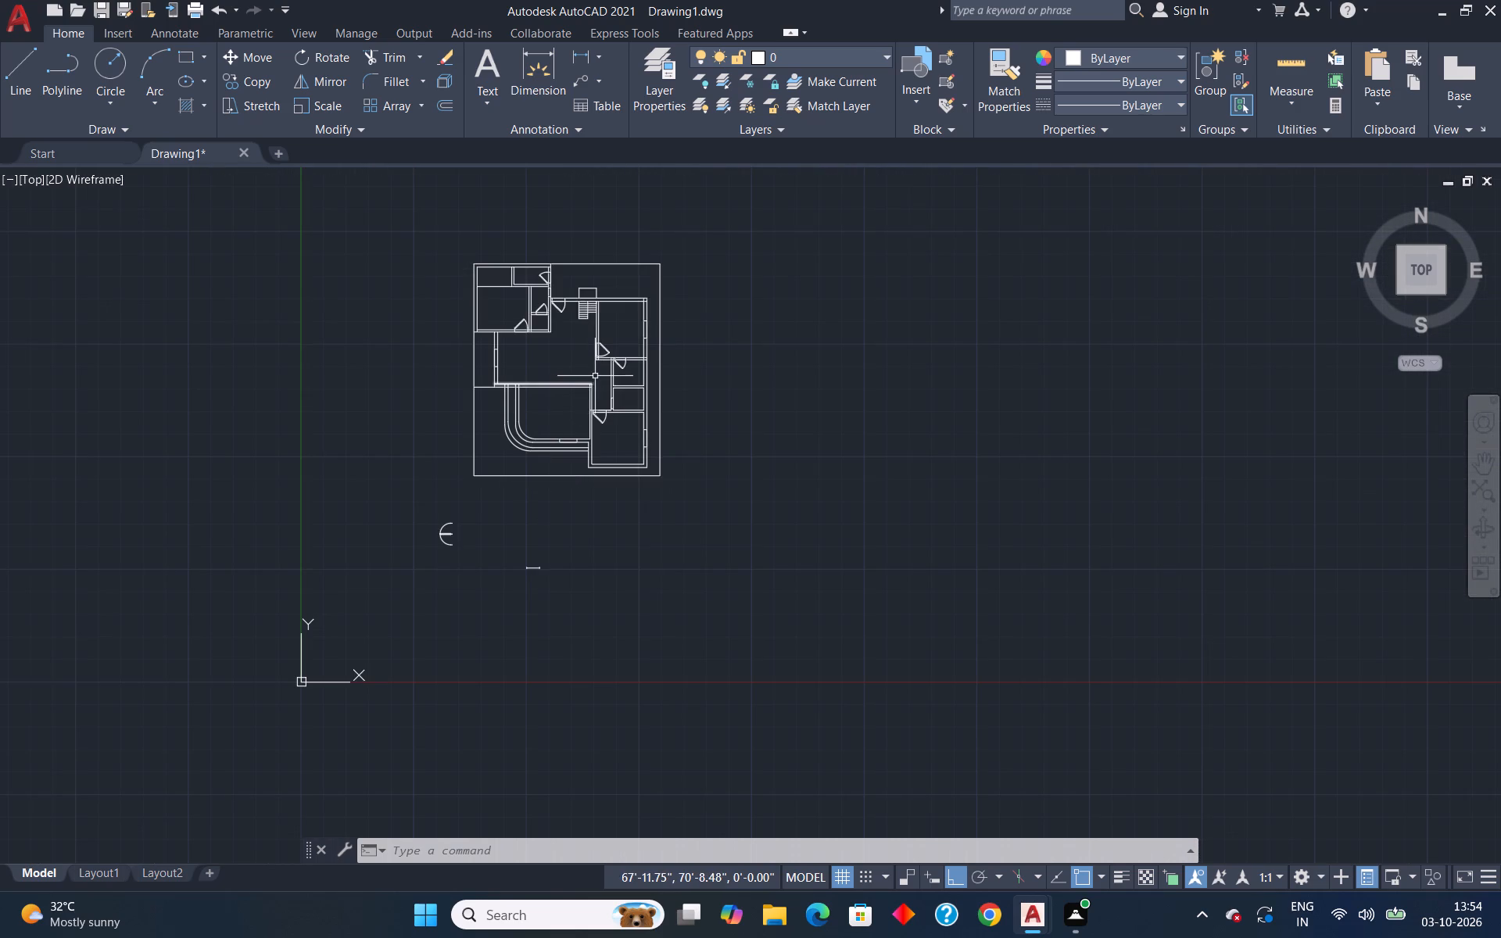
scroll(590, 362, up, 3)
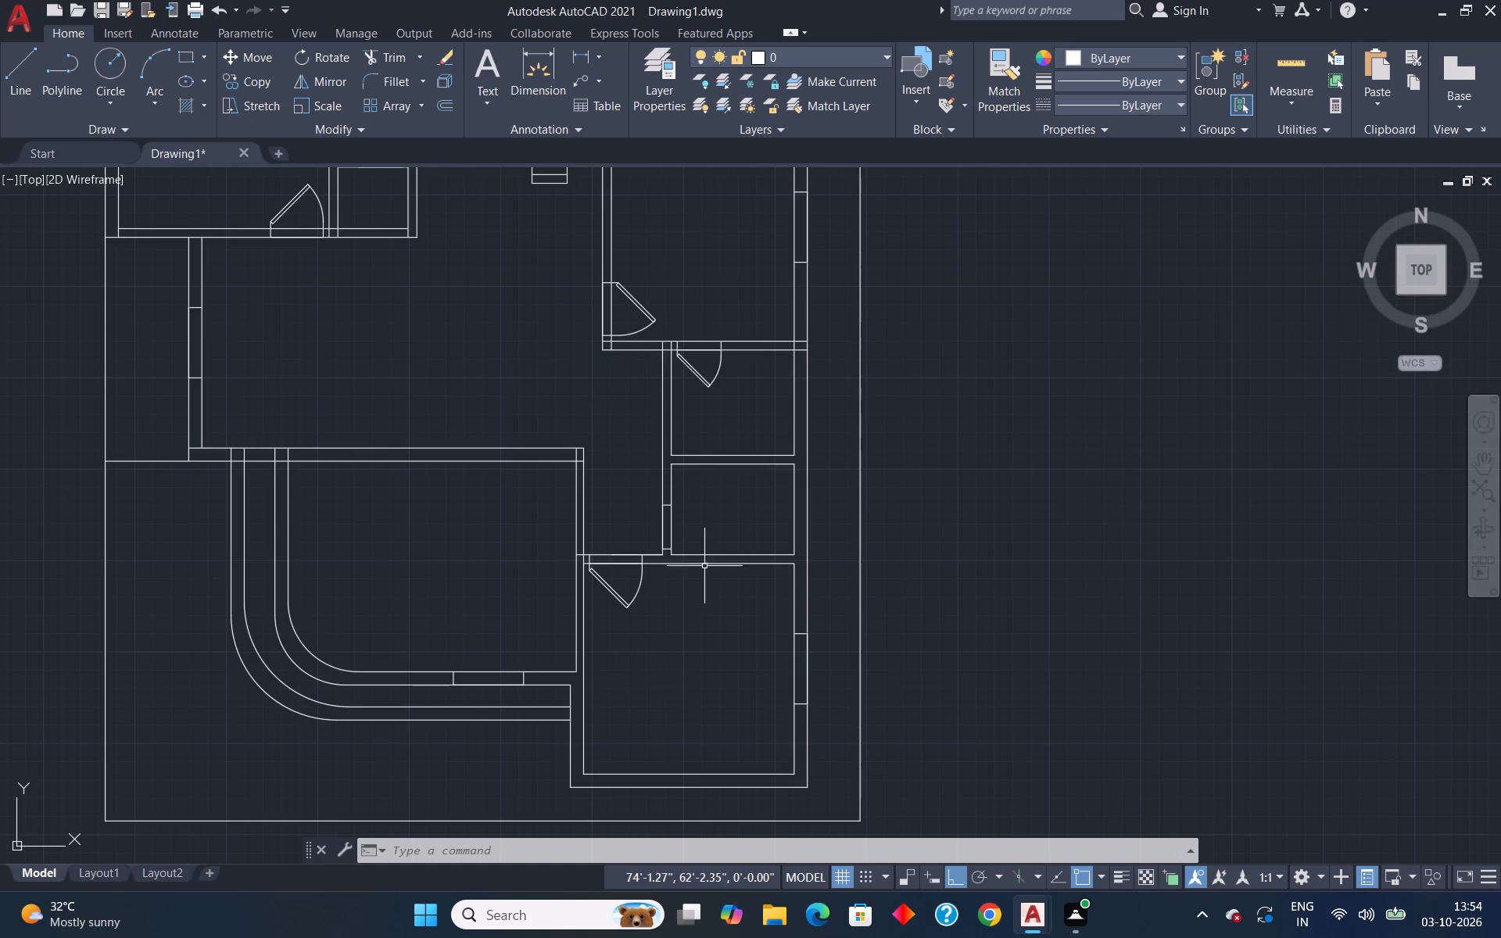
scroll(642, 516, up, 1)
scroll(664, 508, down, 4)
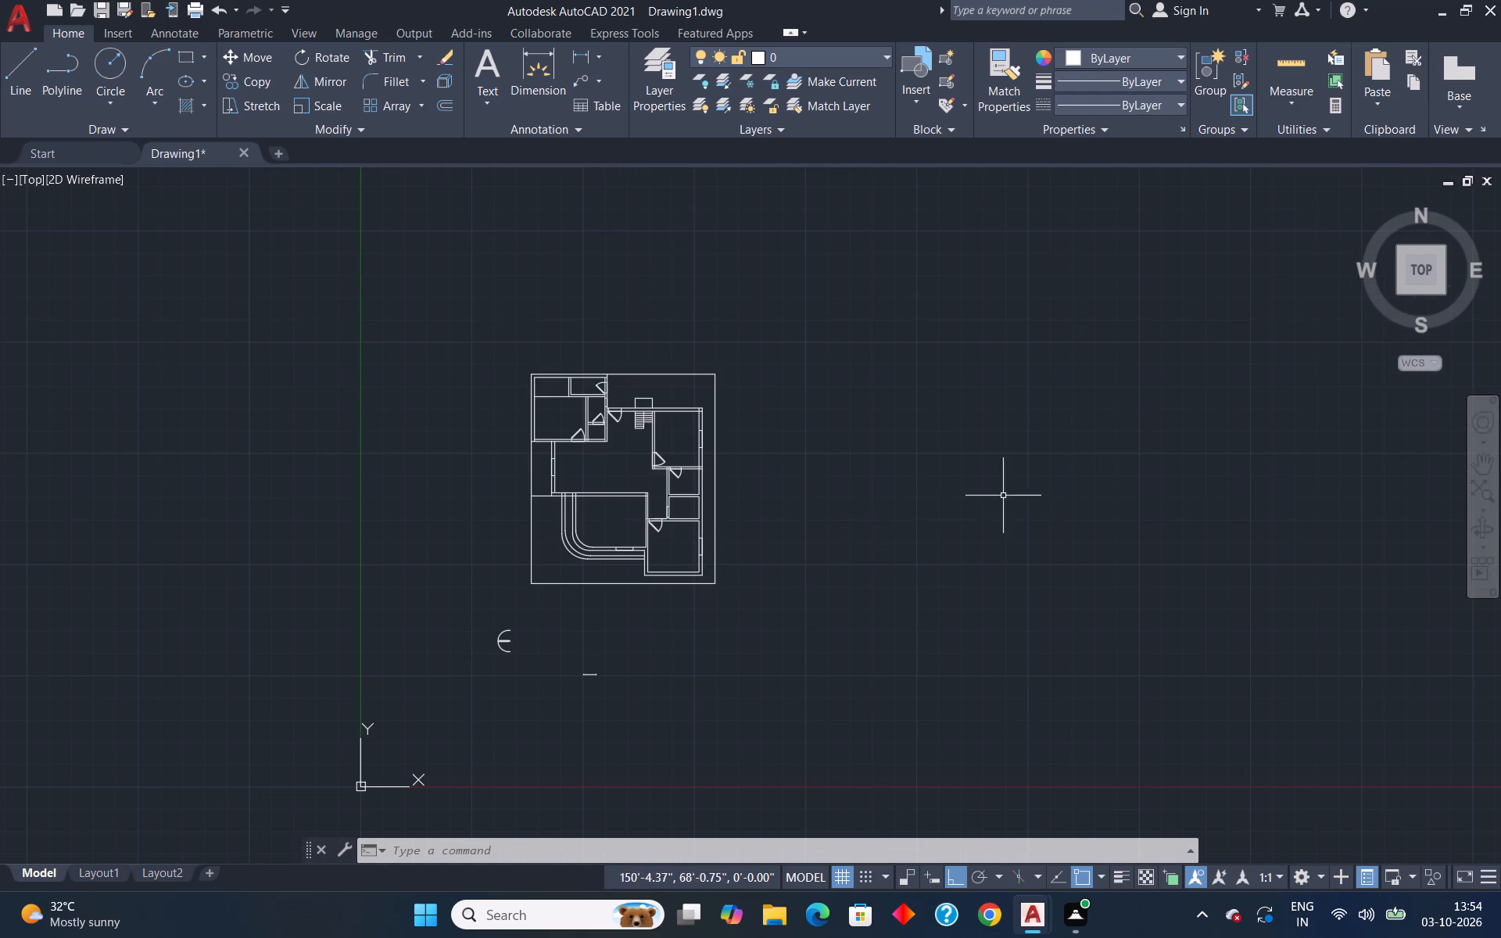
Rotate the lower of the two spare 2'6" doors below the house plan 180° about its hinge-side jamb end.
scroll(639, 502, up, 3)
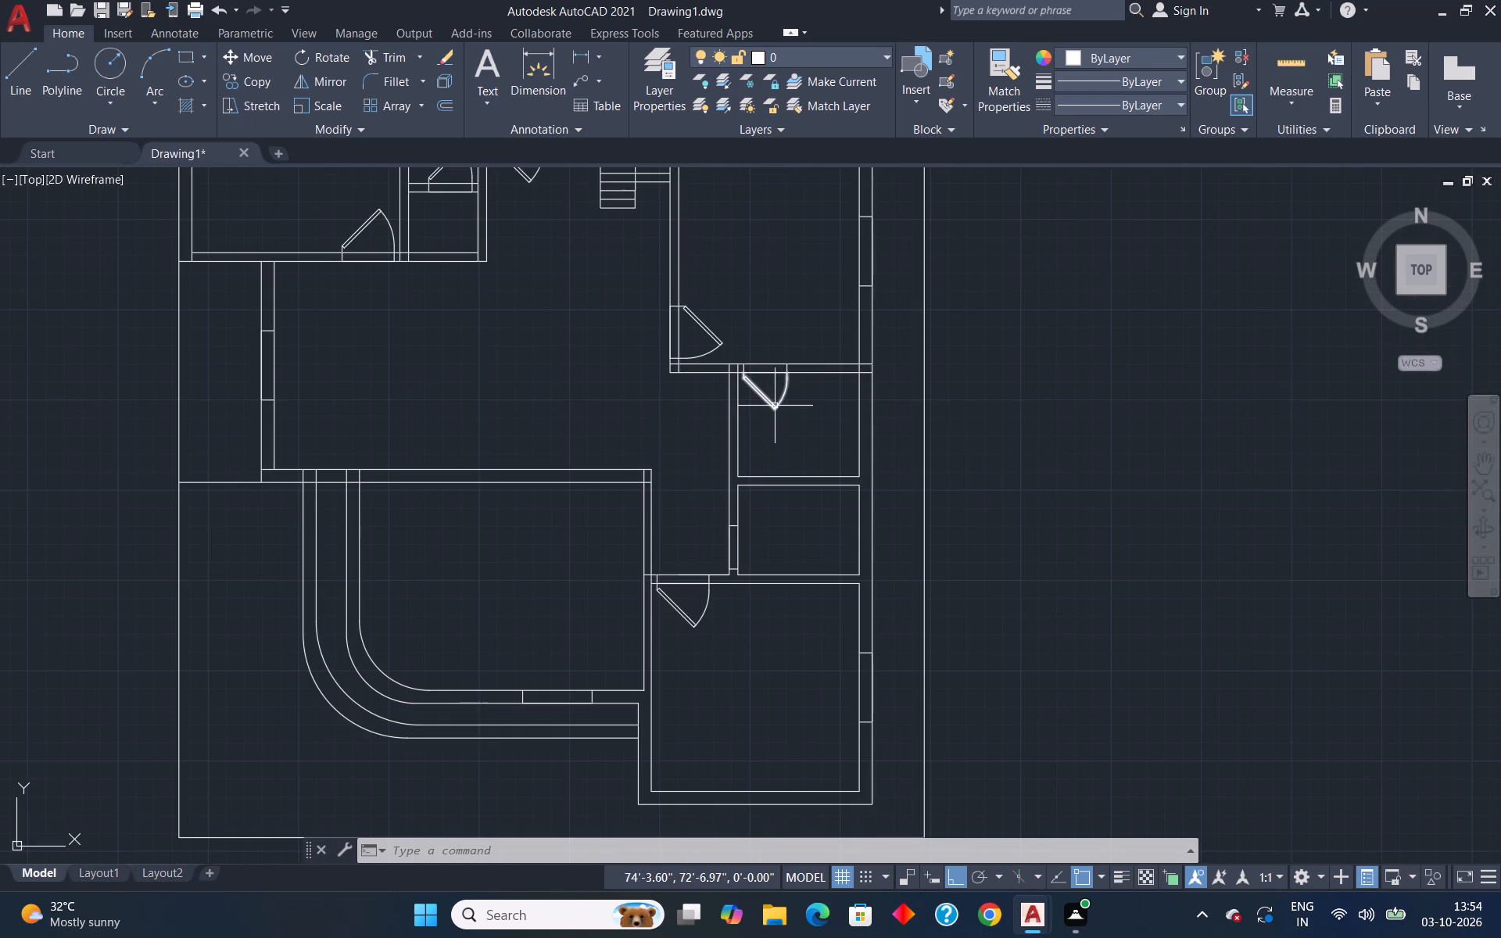
scroll(782, 412, down, 4)
scroll(704, 497, up, 3)
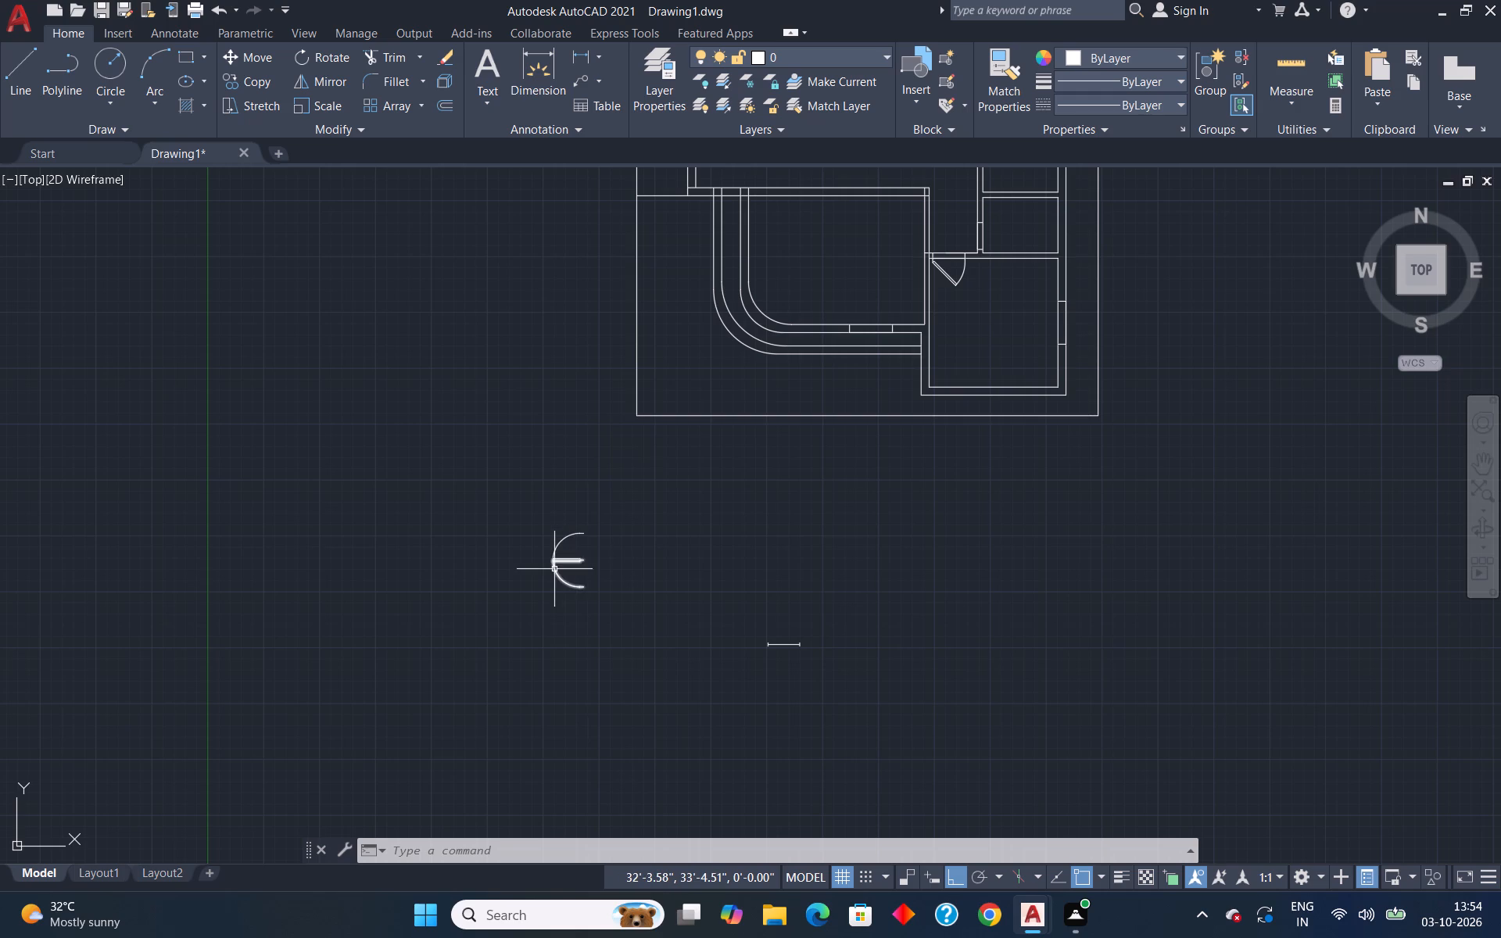
click(554, 569)
text(ro)
key(Return)
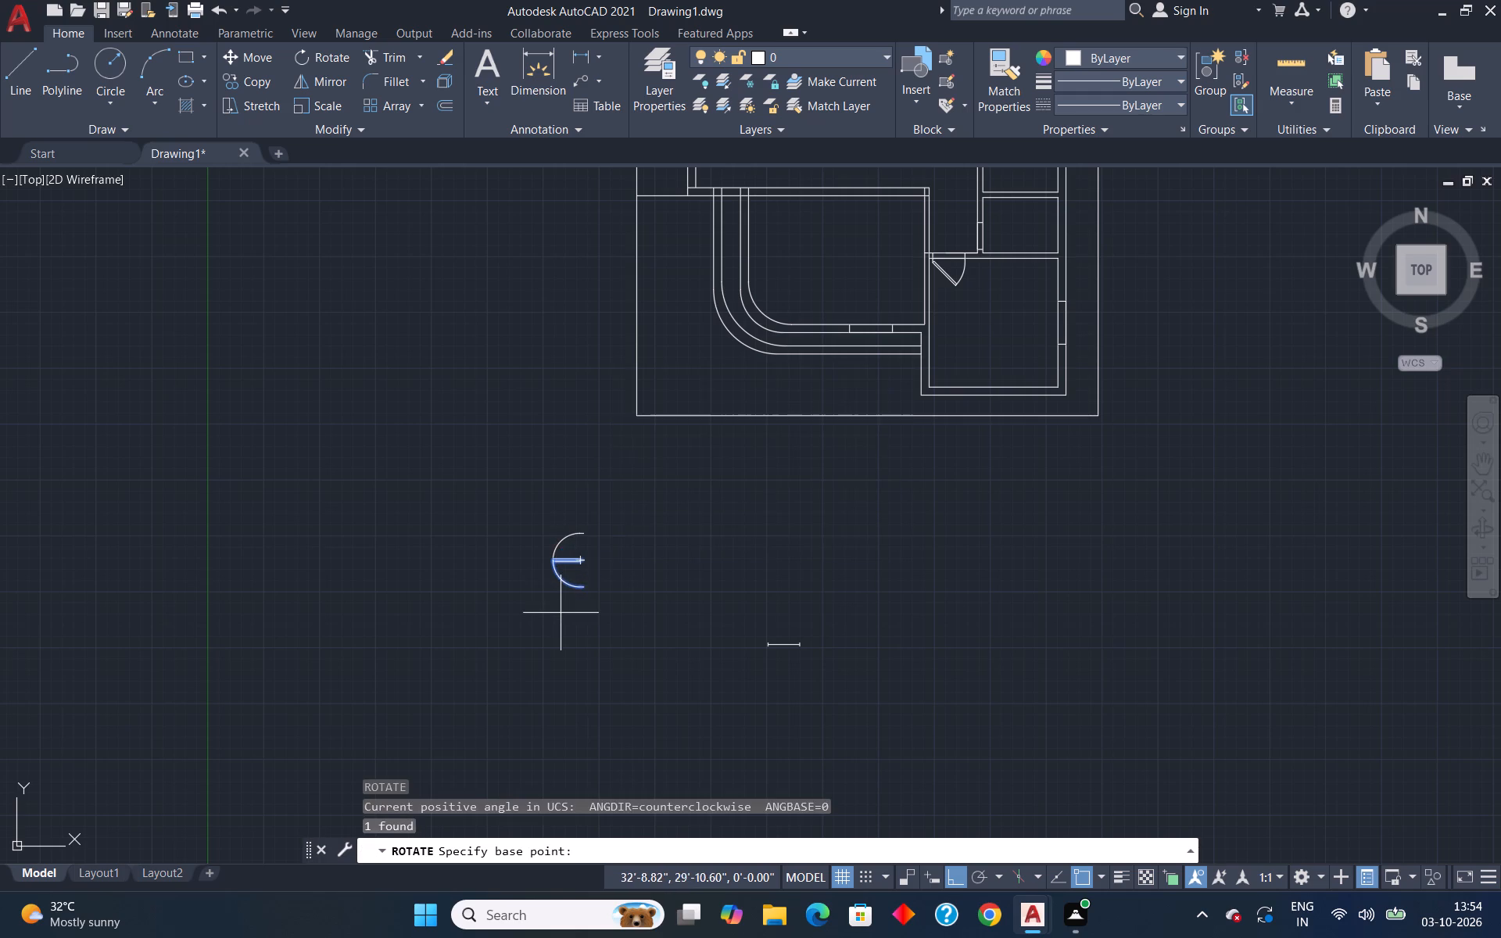
scroll(583, 577, up, 4)
click(557, 474)
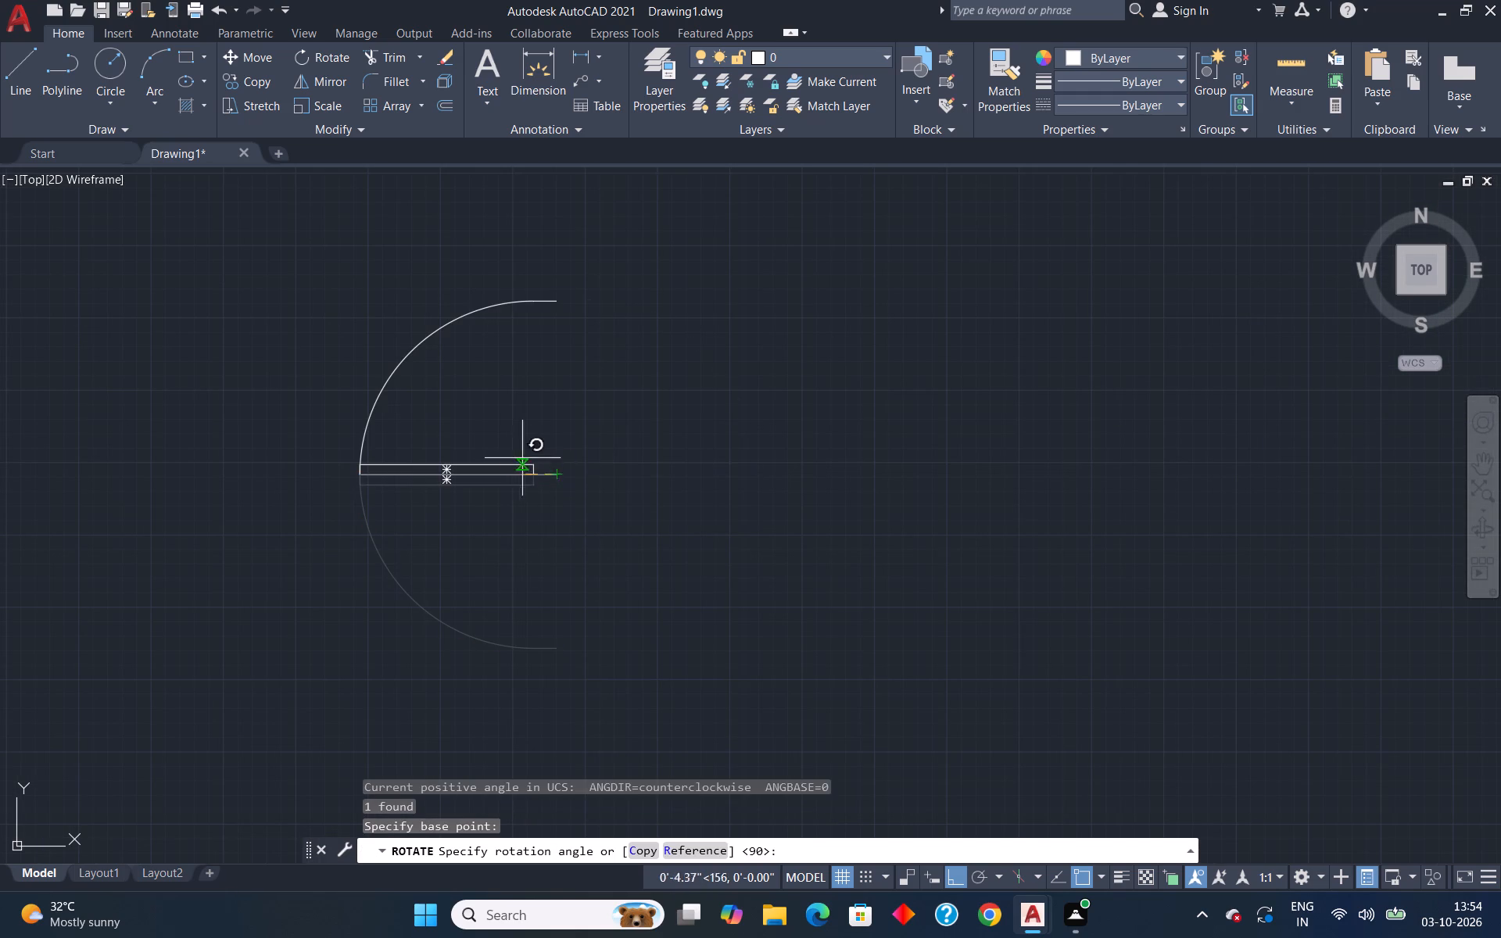
click(469, 531)
Move the rotated 2'6" door by its hinge-side jamb end to the lower room-side corner of the opening in the small room above the lower-right room.
click(673, 474)
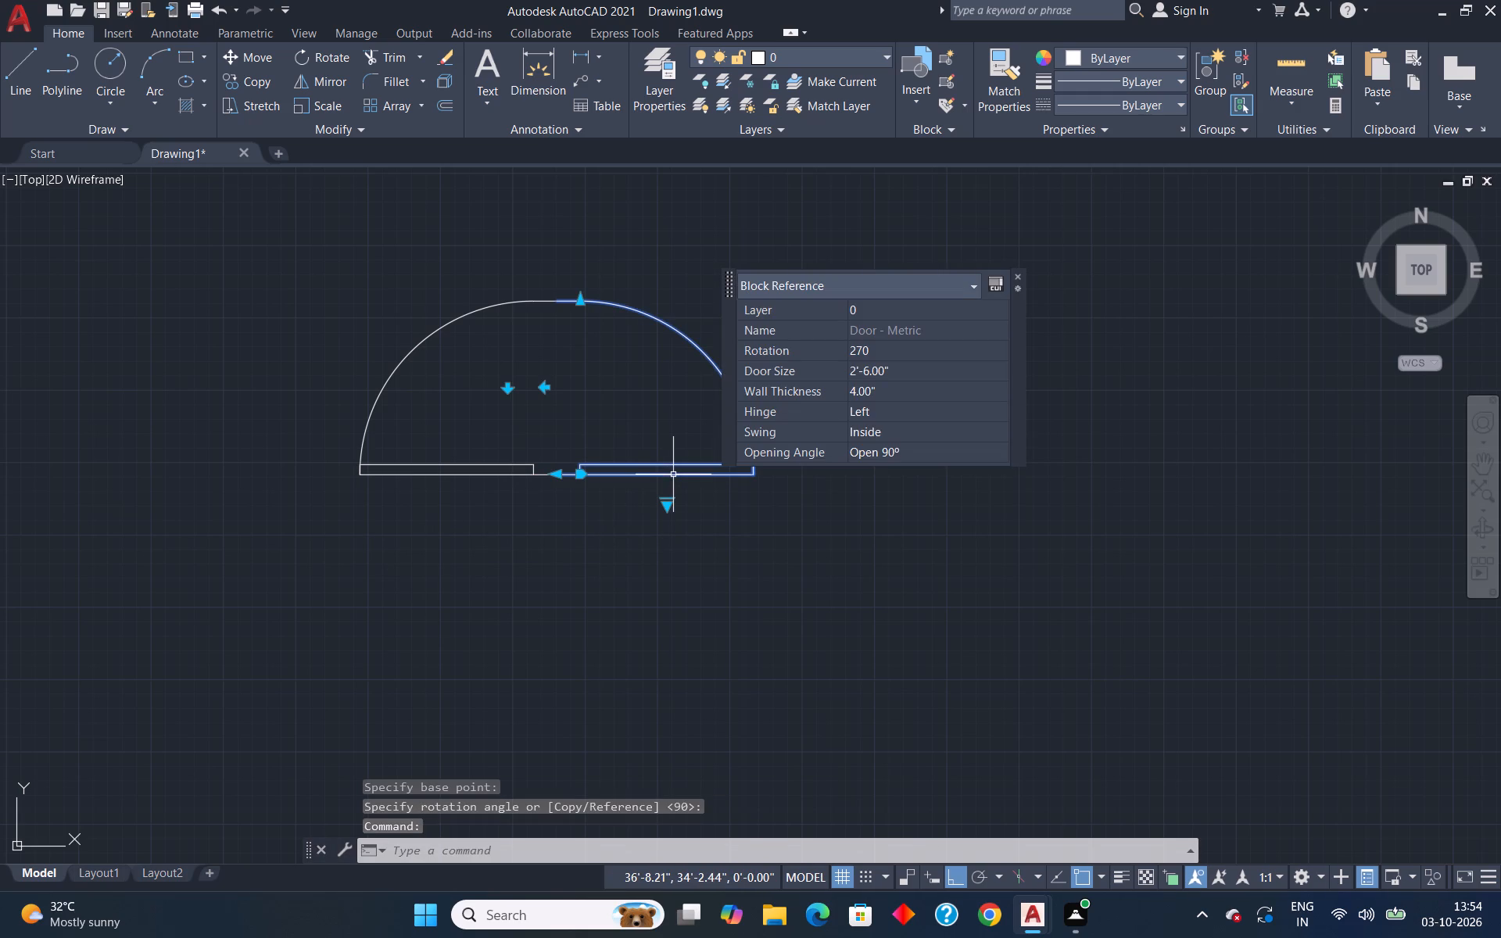
key(m)
key(Return)
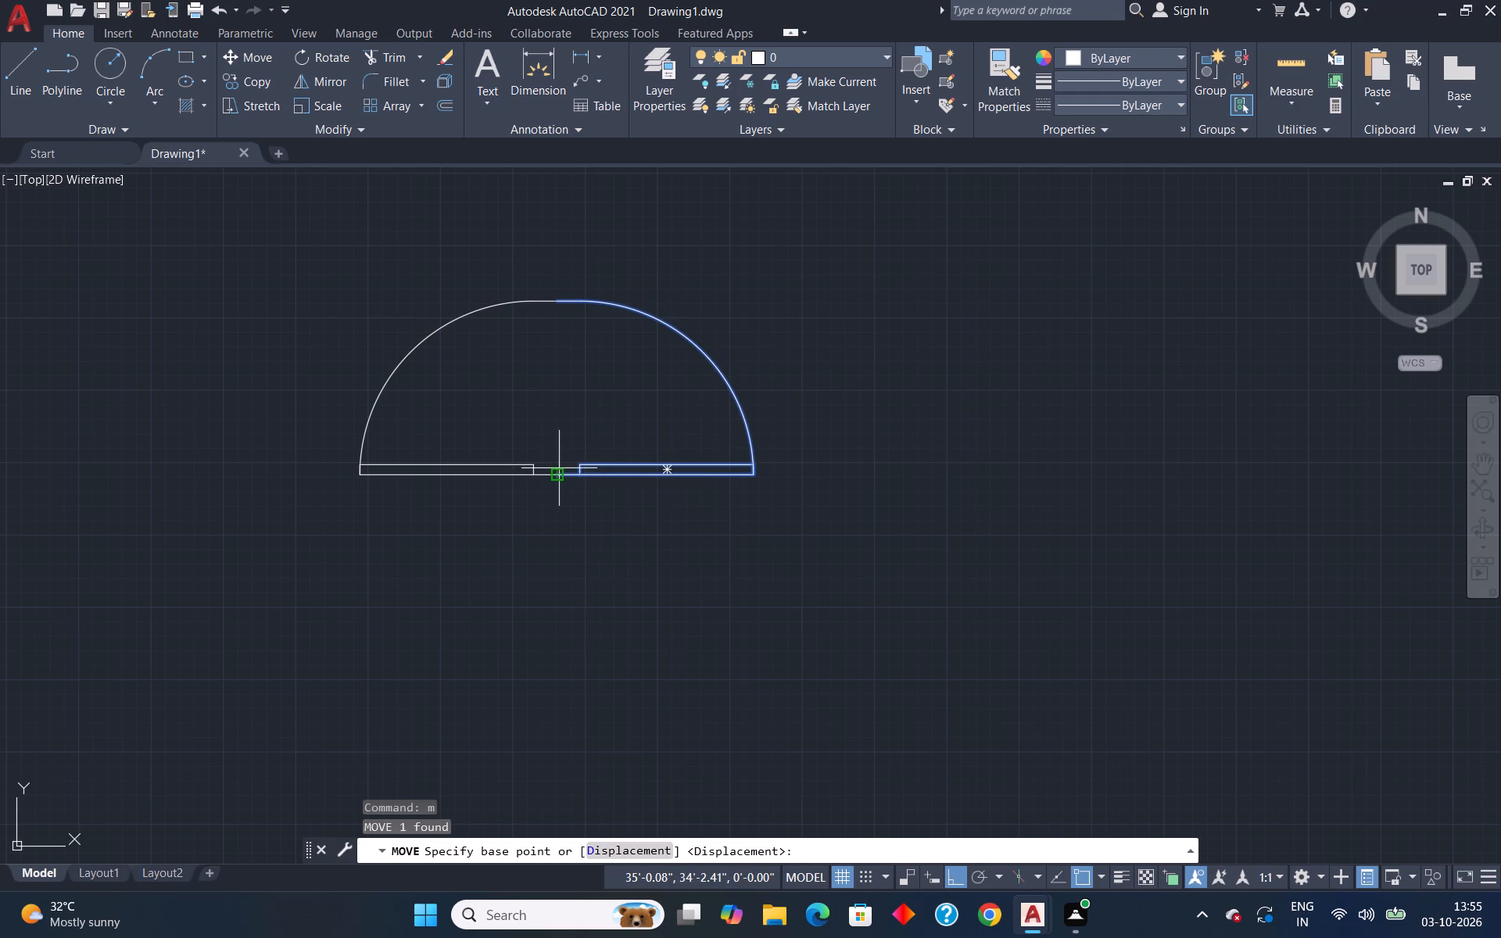
click(558, 476)
scroll(663, 489, down, 6)
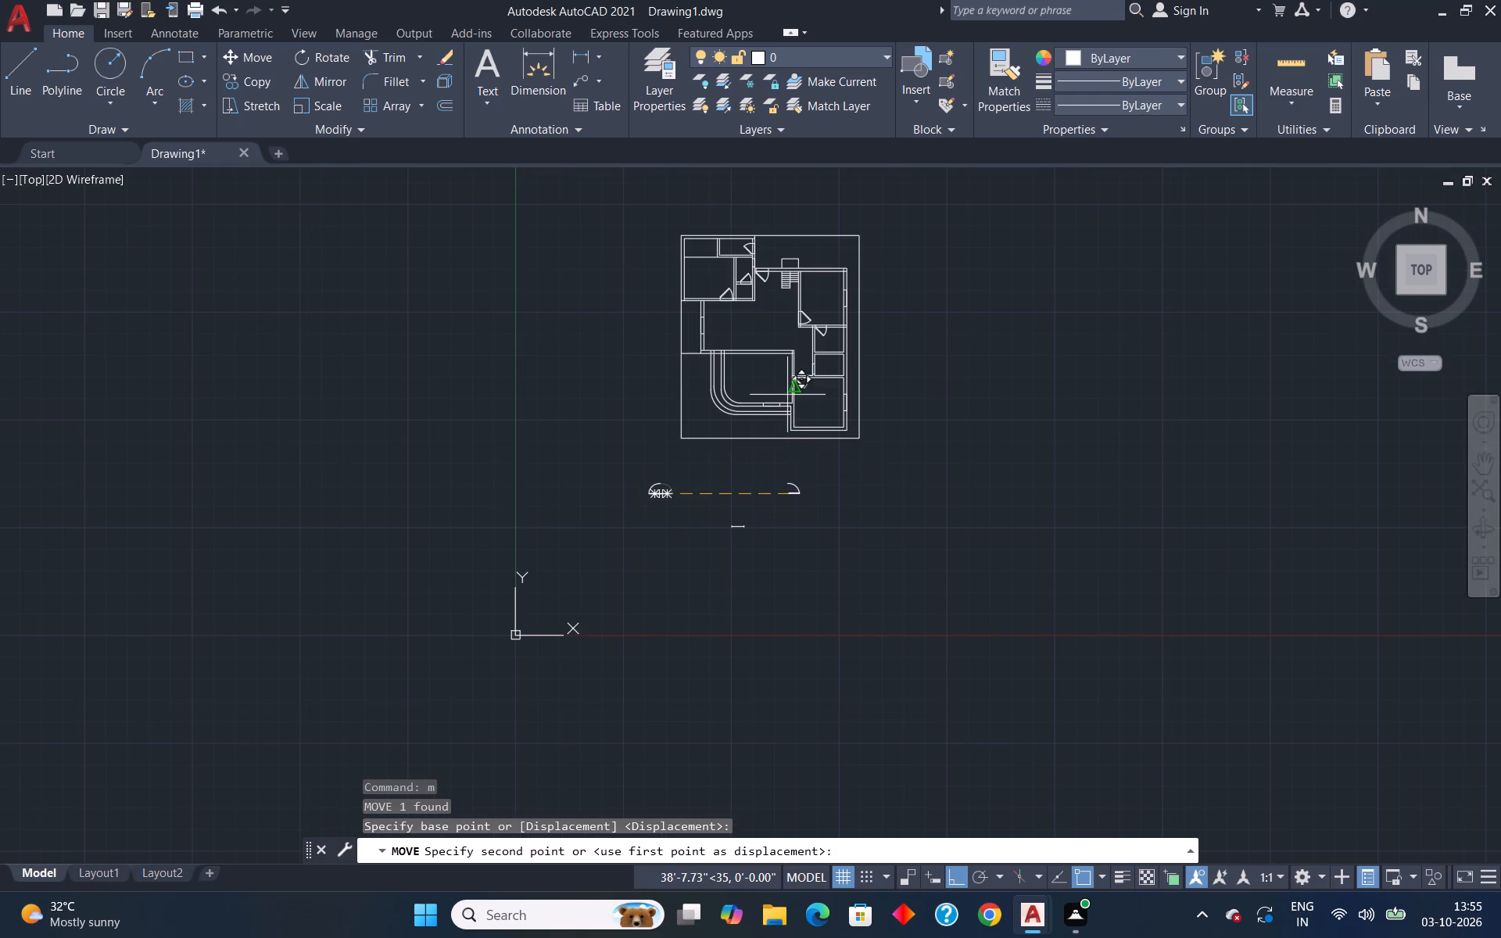
scroll(789, 387, up, 6)
scroll(806, 500, down, 3)
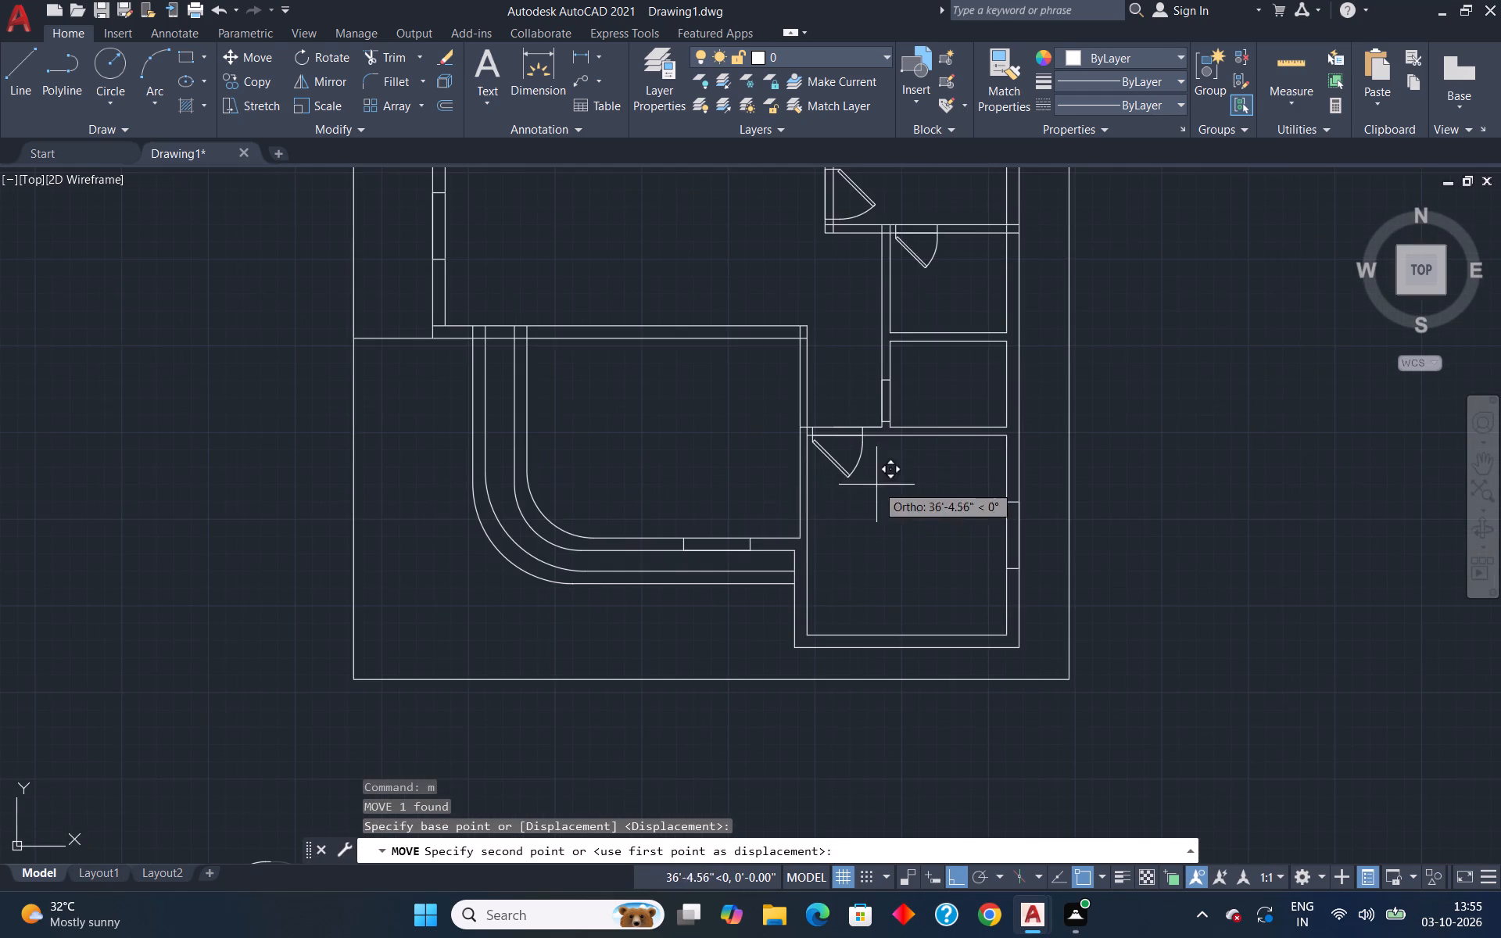
scroll(893, 428, up, 3)
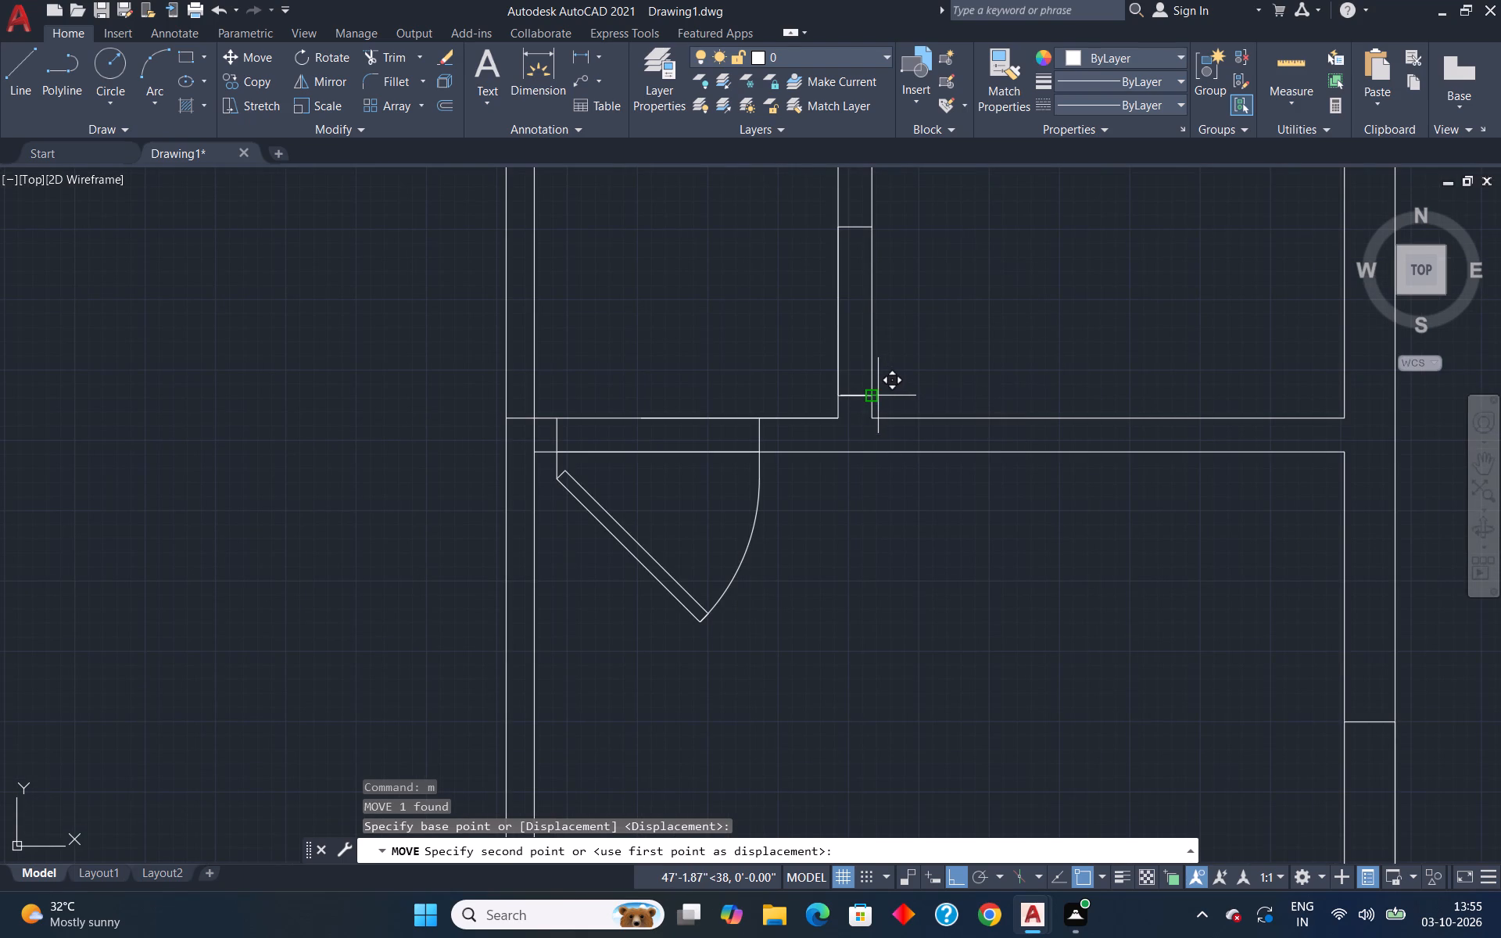
click(878, 396)
key(Escape)
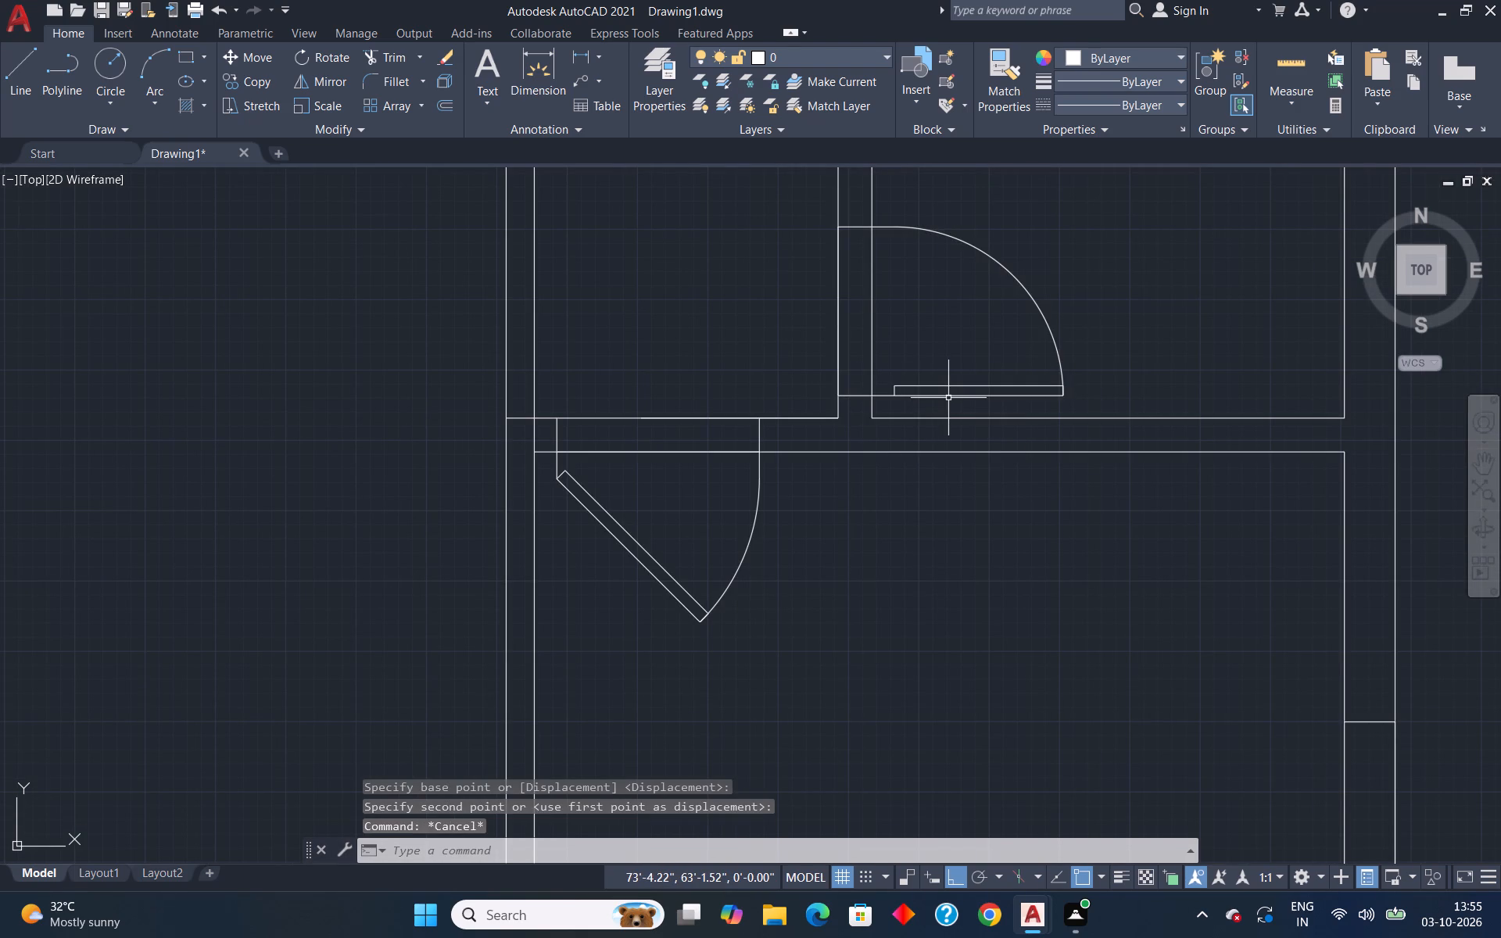
Set the opening angle of the door just placed in the small room to Open 45º.
click(948, 398)
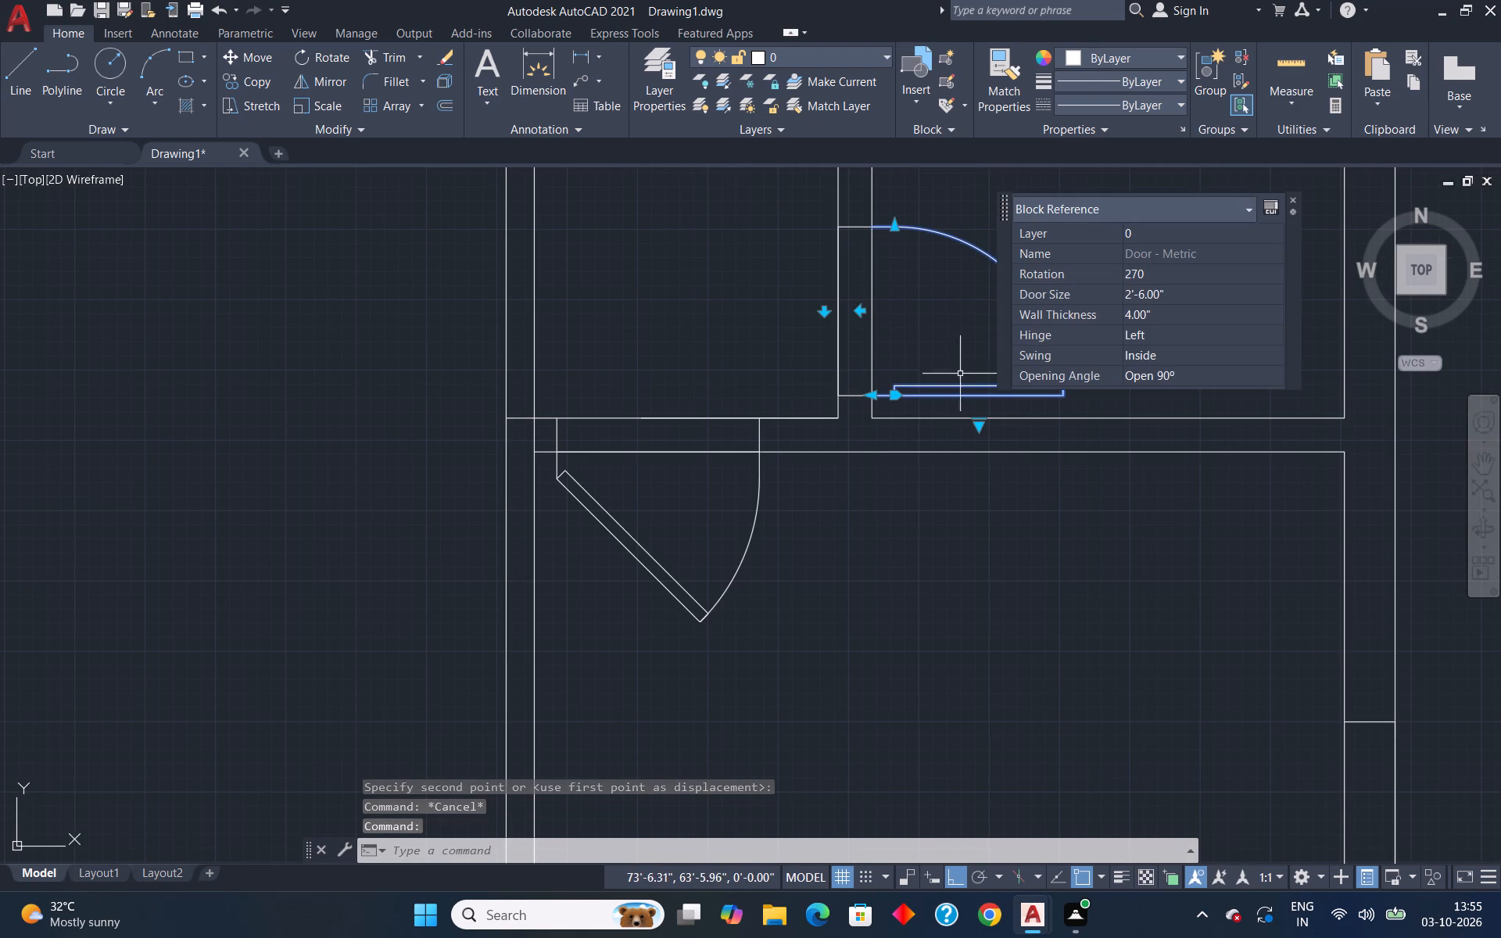
click(983, 423)
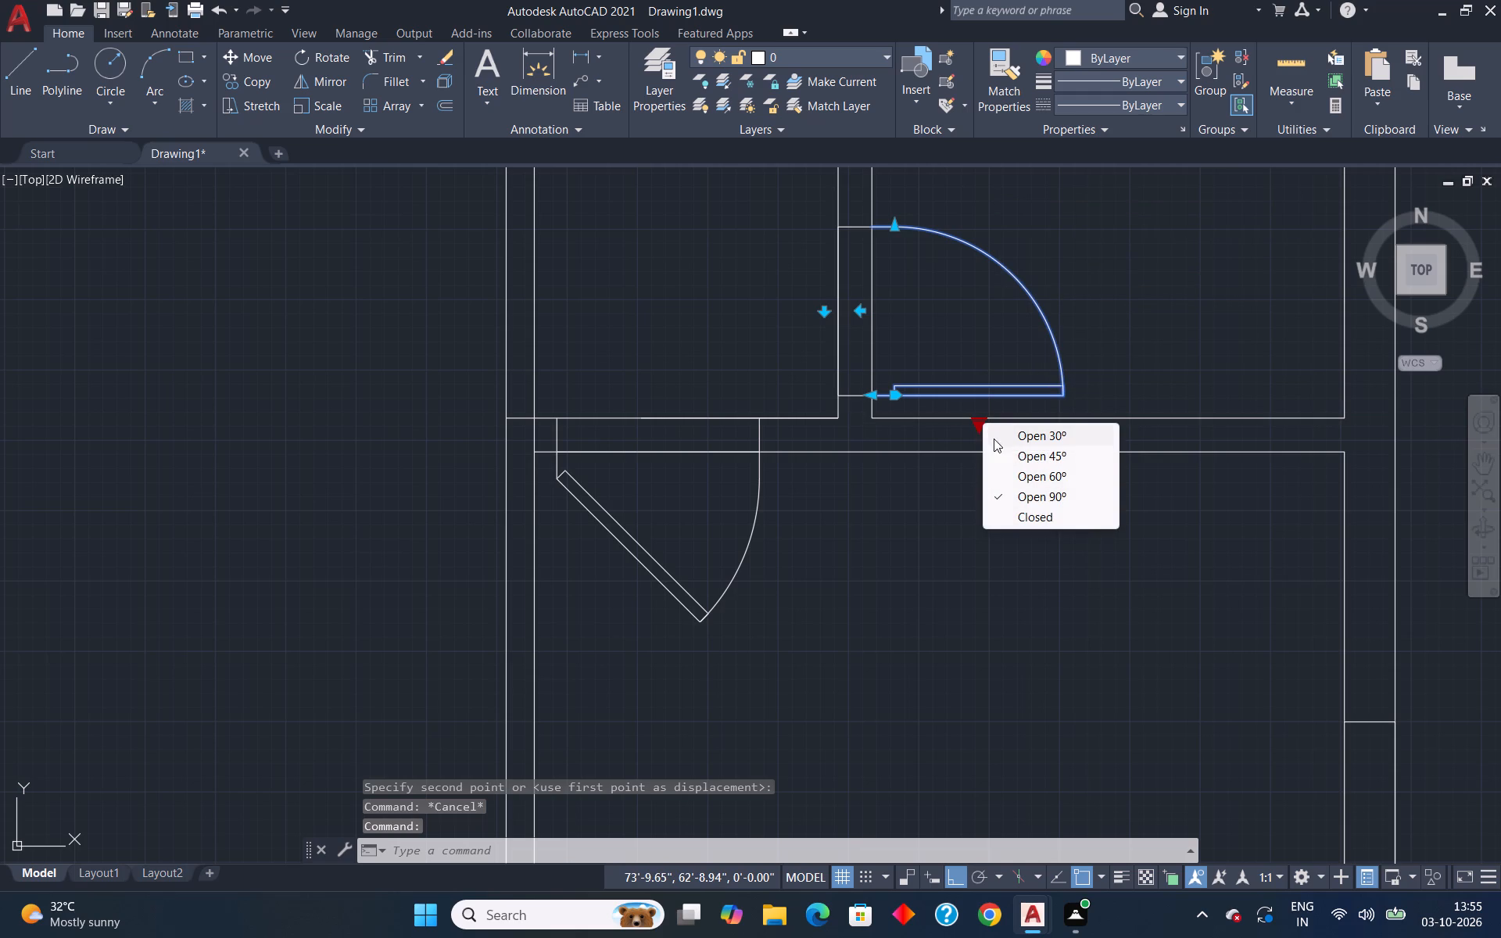
click(1019, 456)
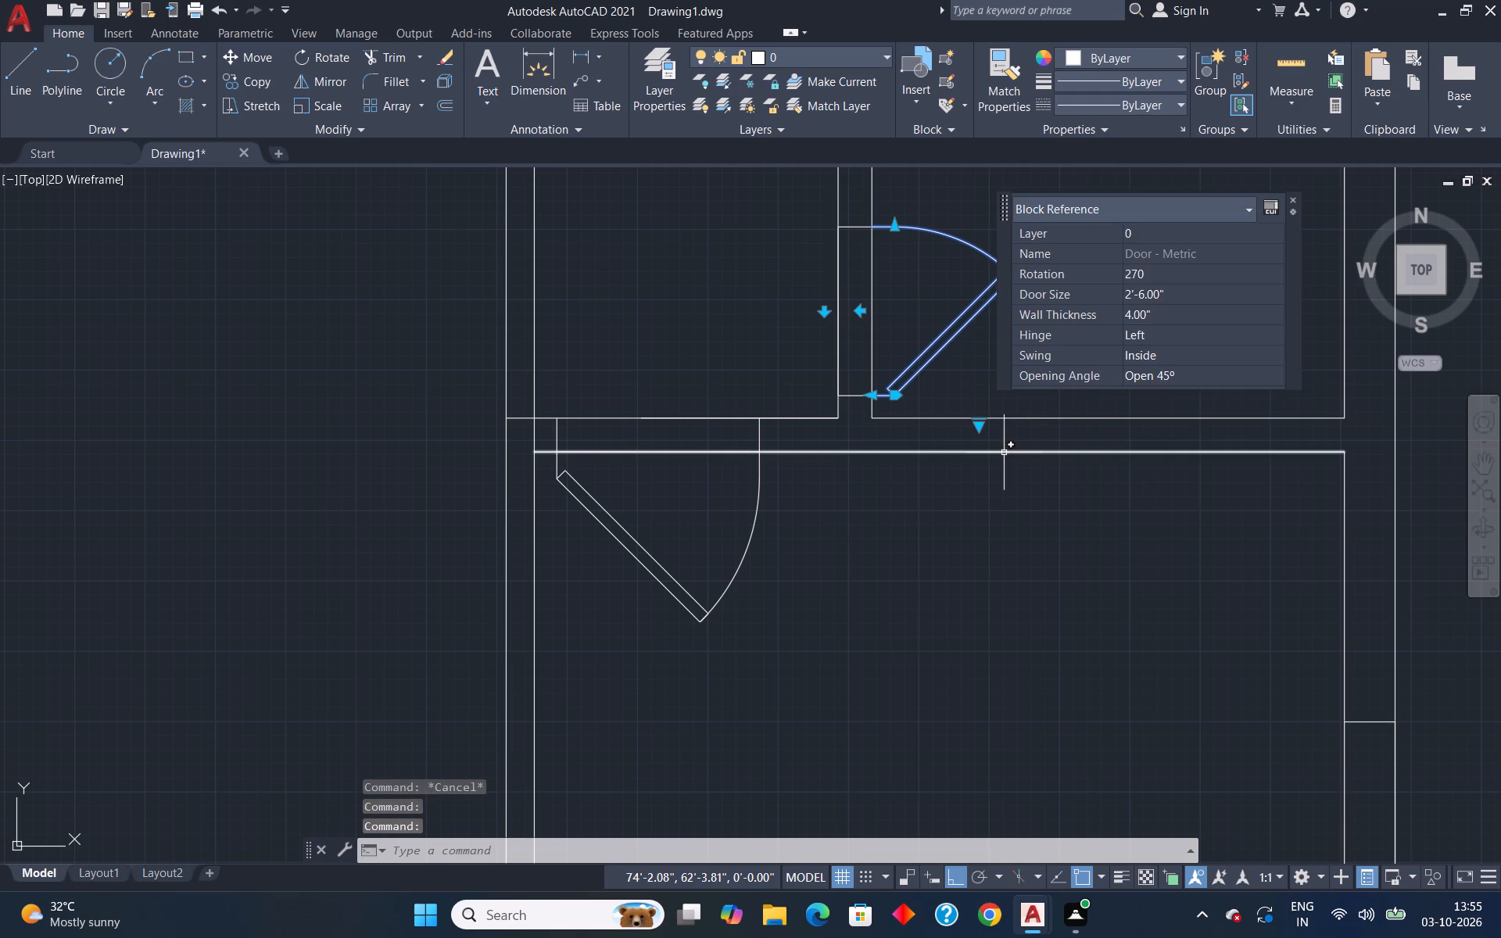
key(Escape)
Rotate the remaining spare door below the house plan 270° about its hinge-side jamb end, so its leaf stands upright.
scroll(1048, 423, down, 4)
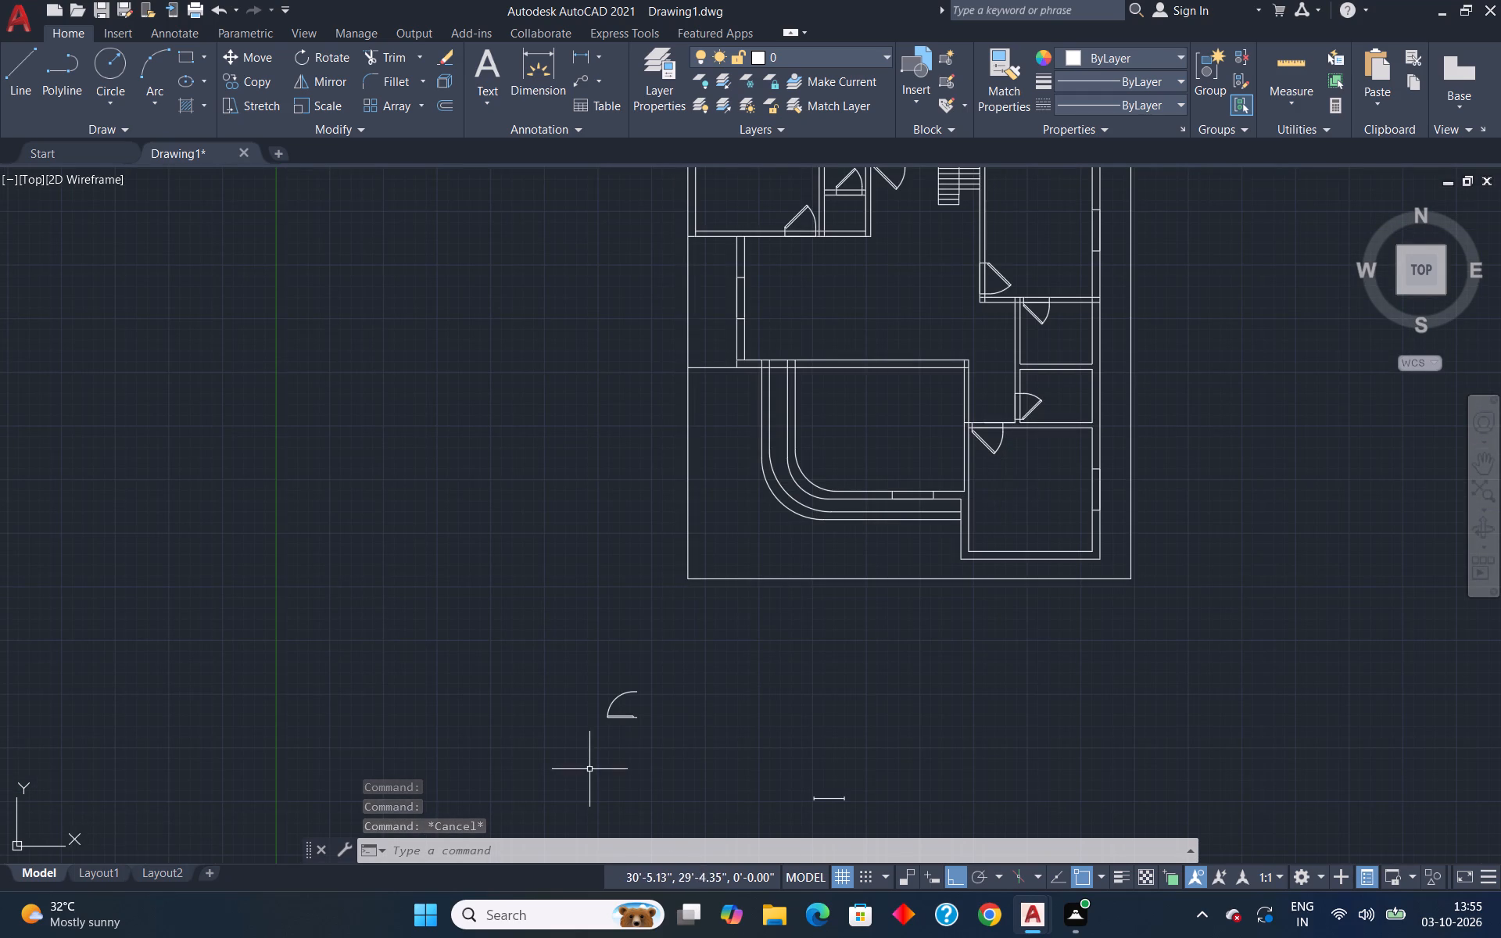
scroll(609, 750, up, 4)
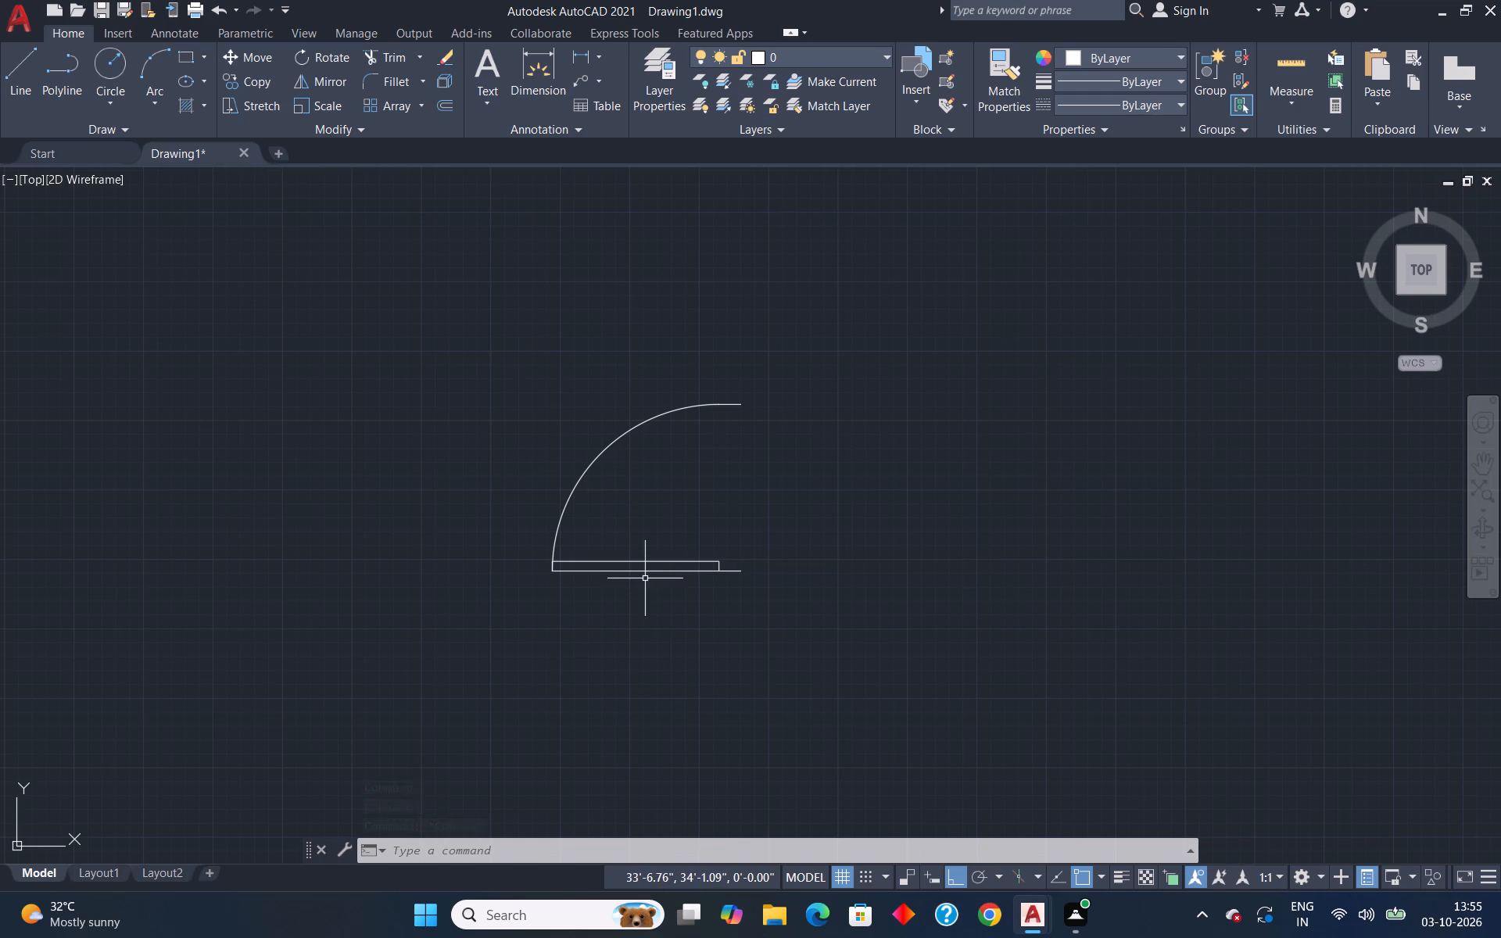
click(576, 561)
text(ro)
key(Return)
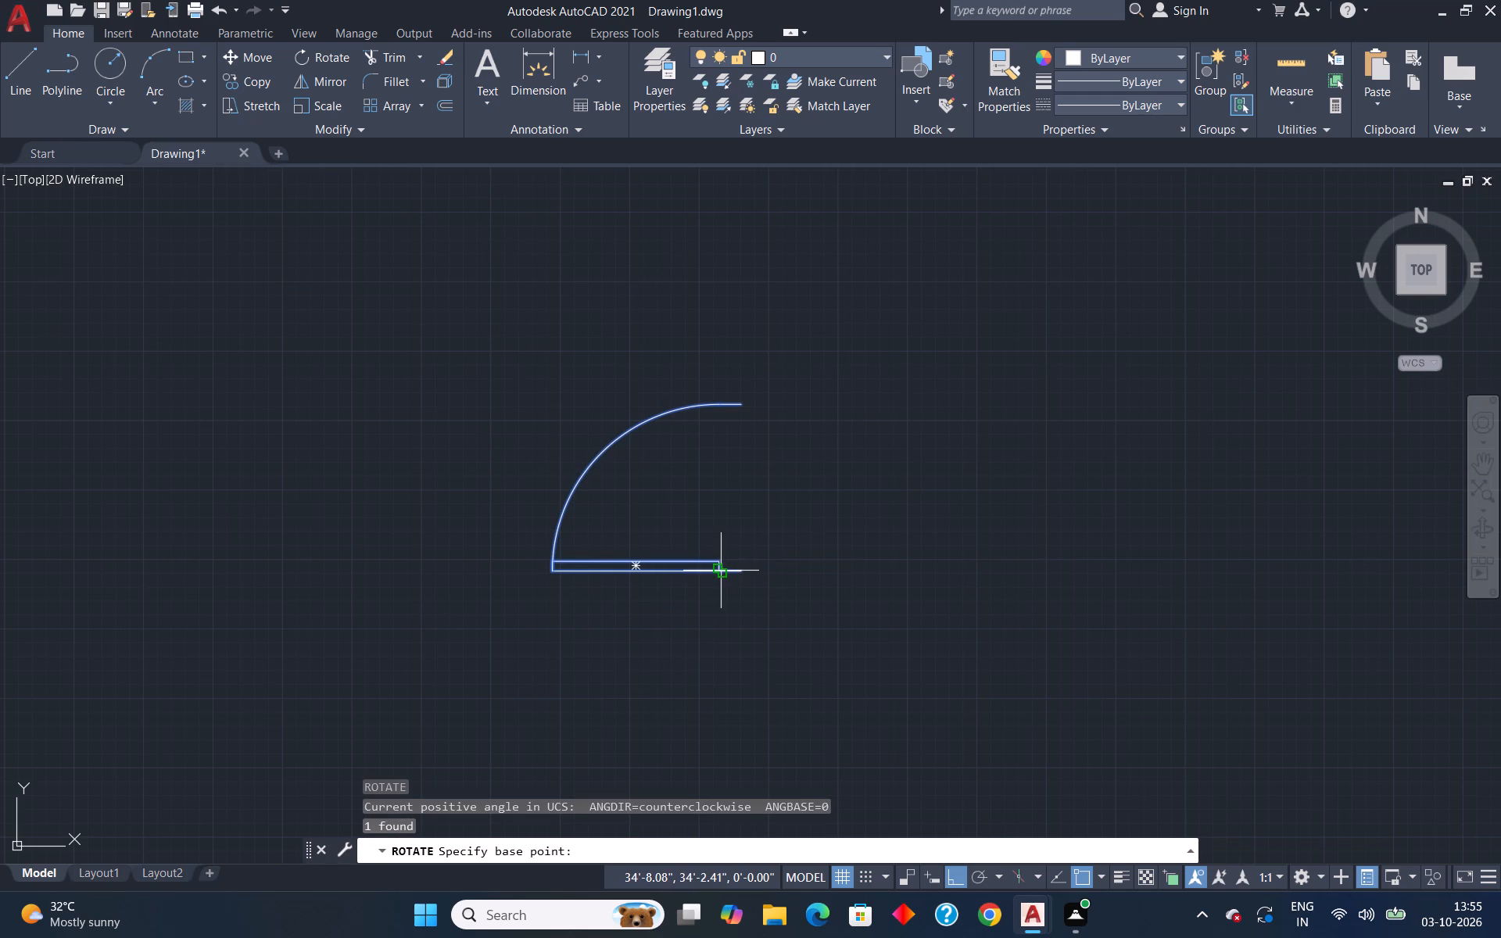
click(747, 577)
click(720, 623)
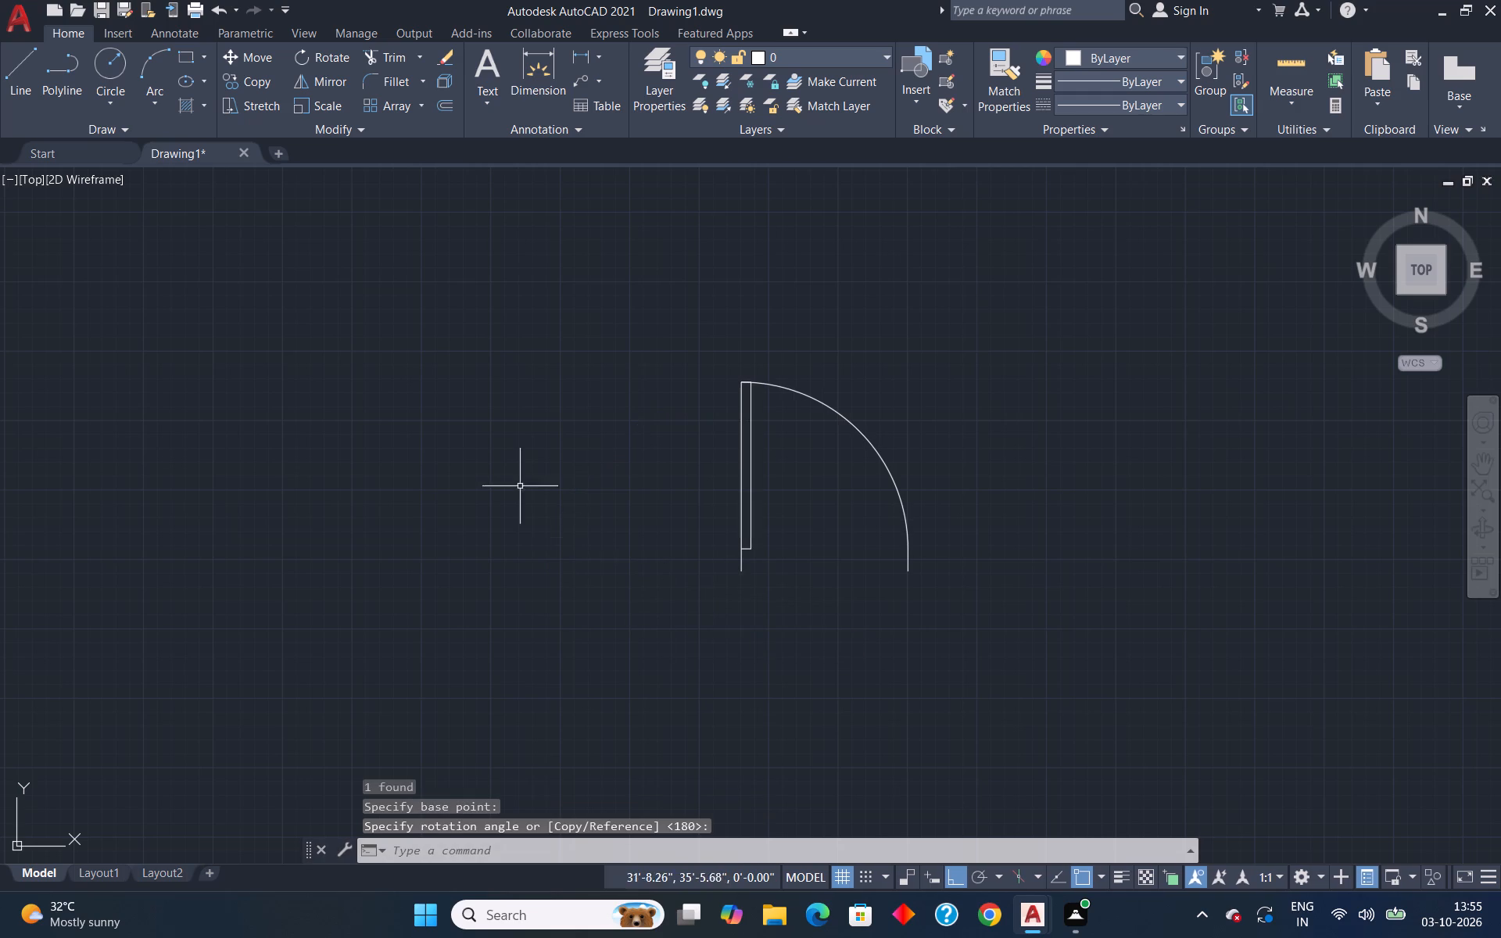
Scale the upright spare door by reference from its hinge-side lower end, using its width as reference and 2' as new length.
click(745, 548)
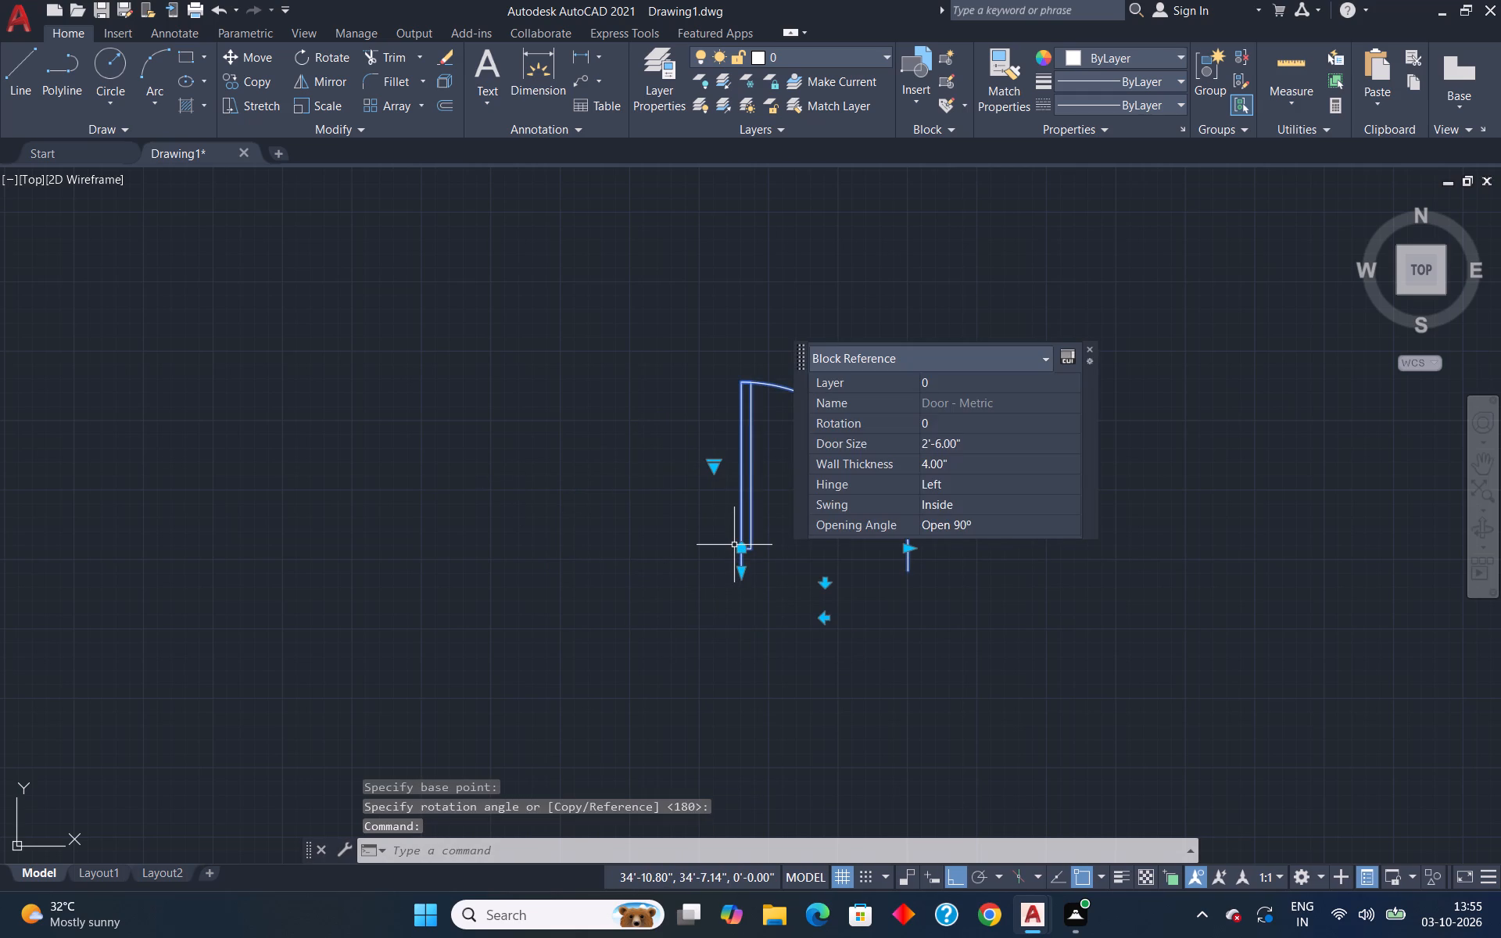
text(sc)
key(Return)
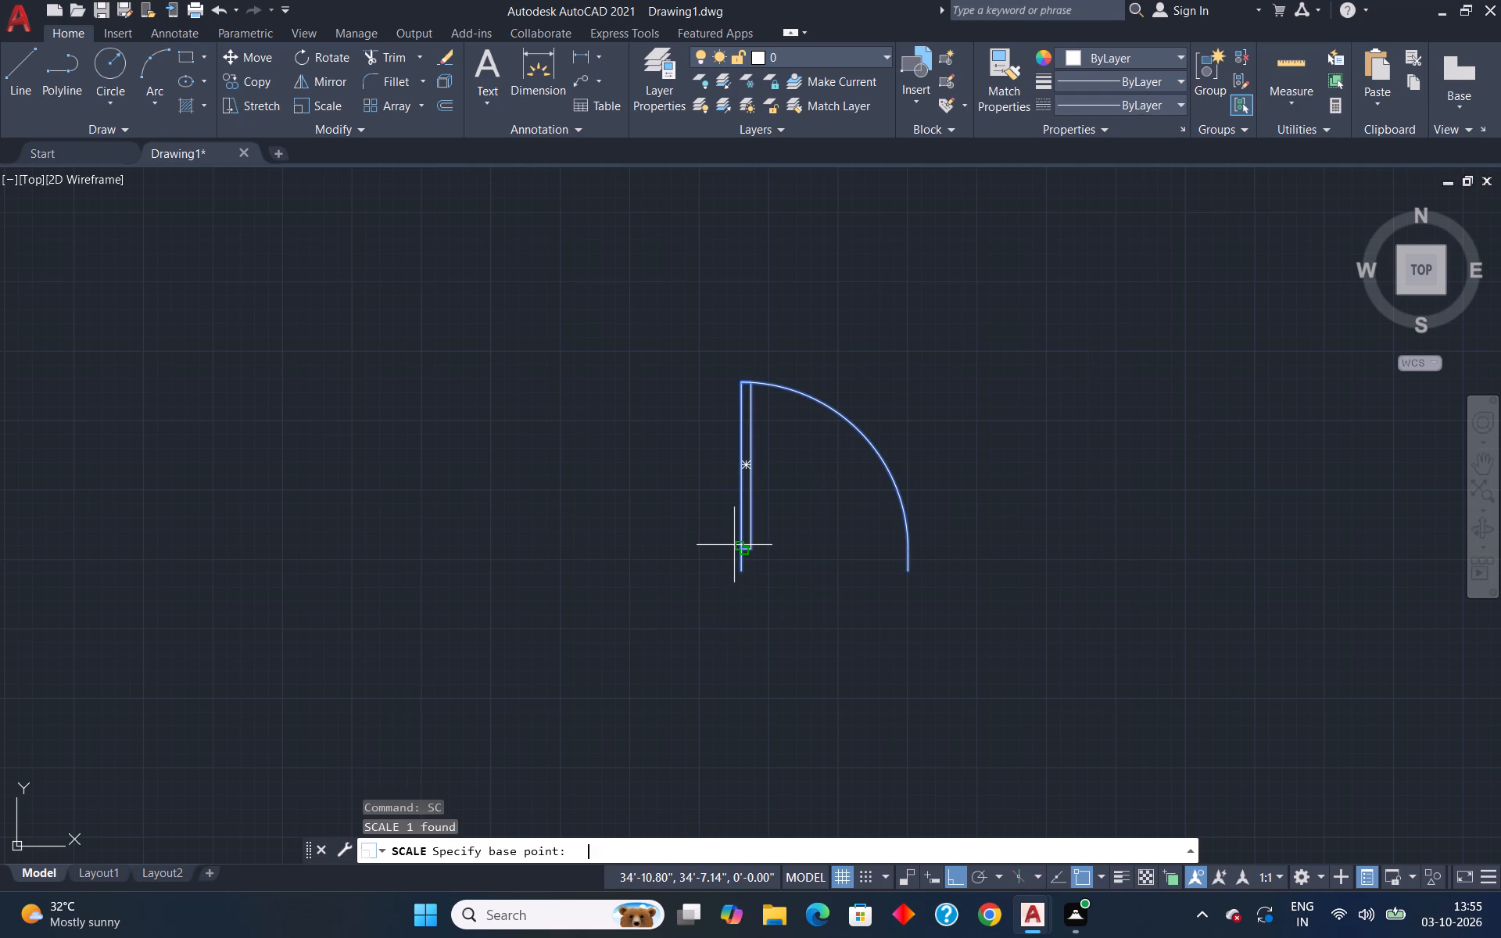
click(747, 574)
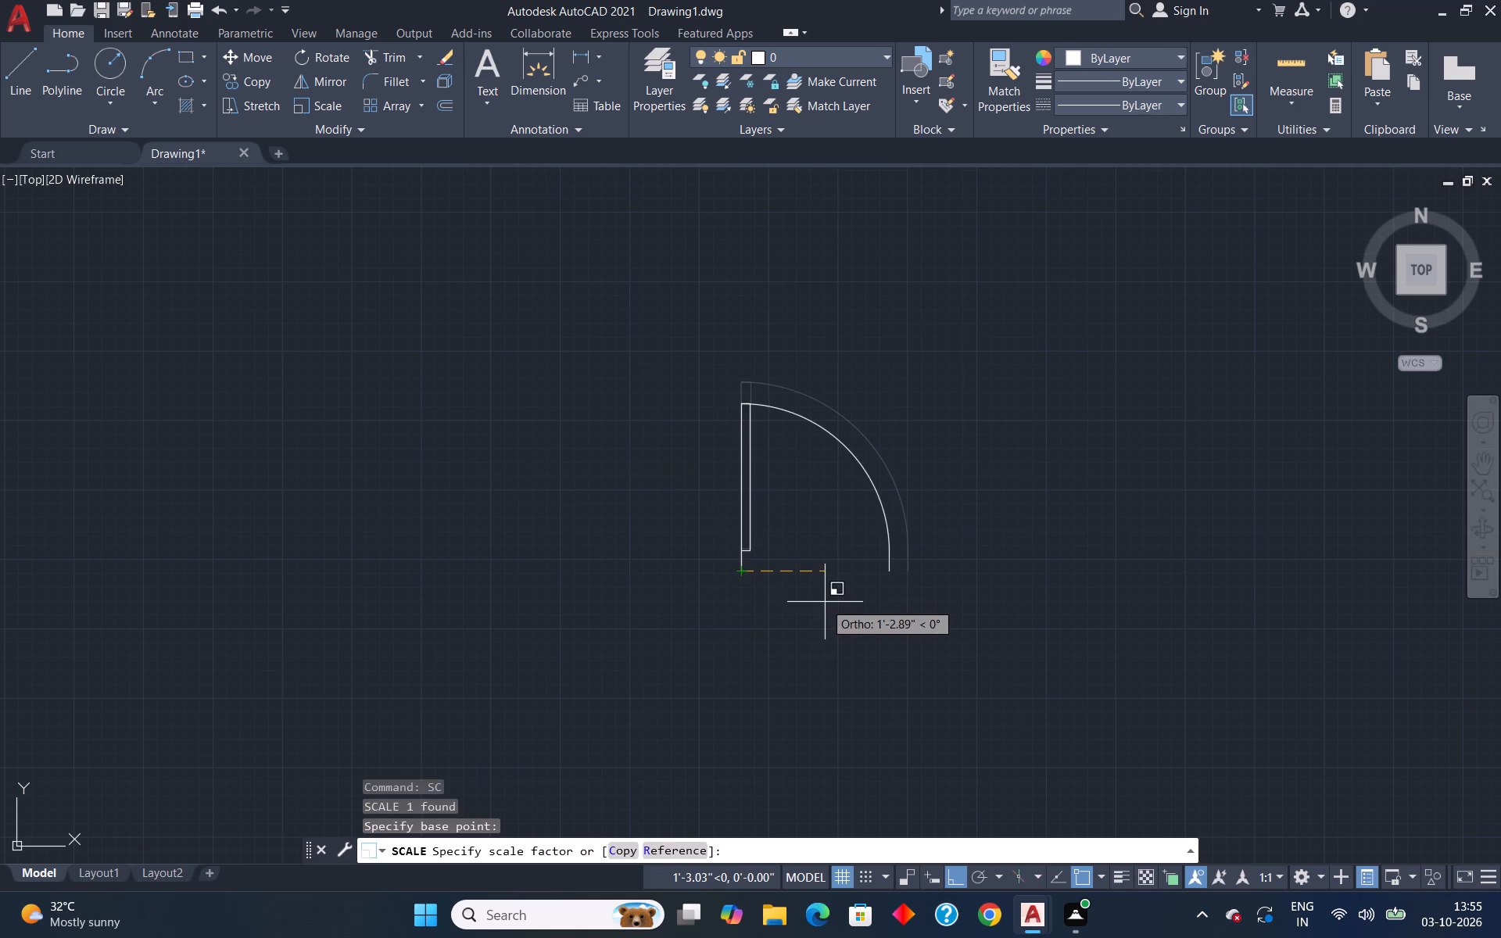
key(r)
key(Return)
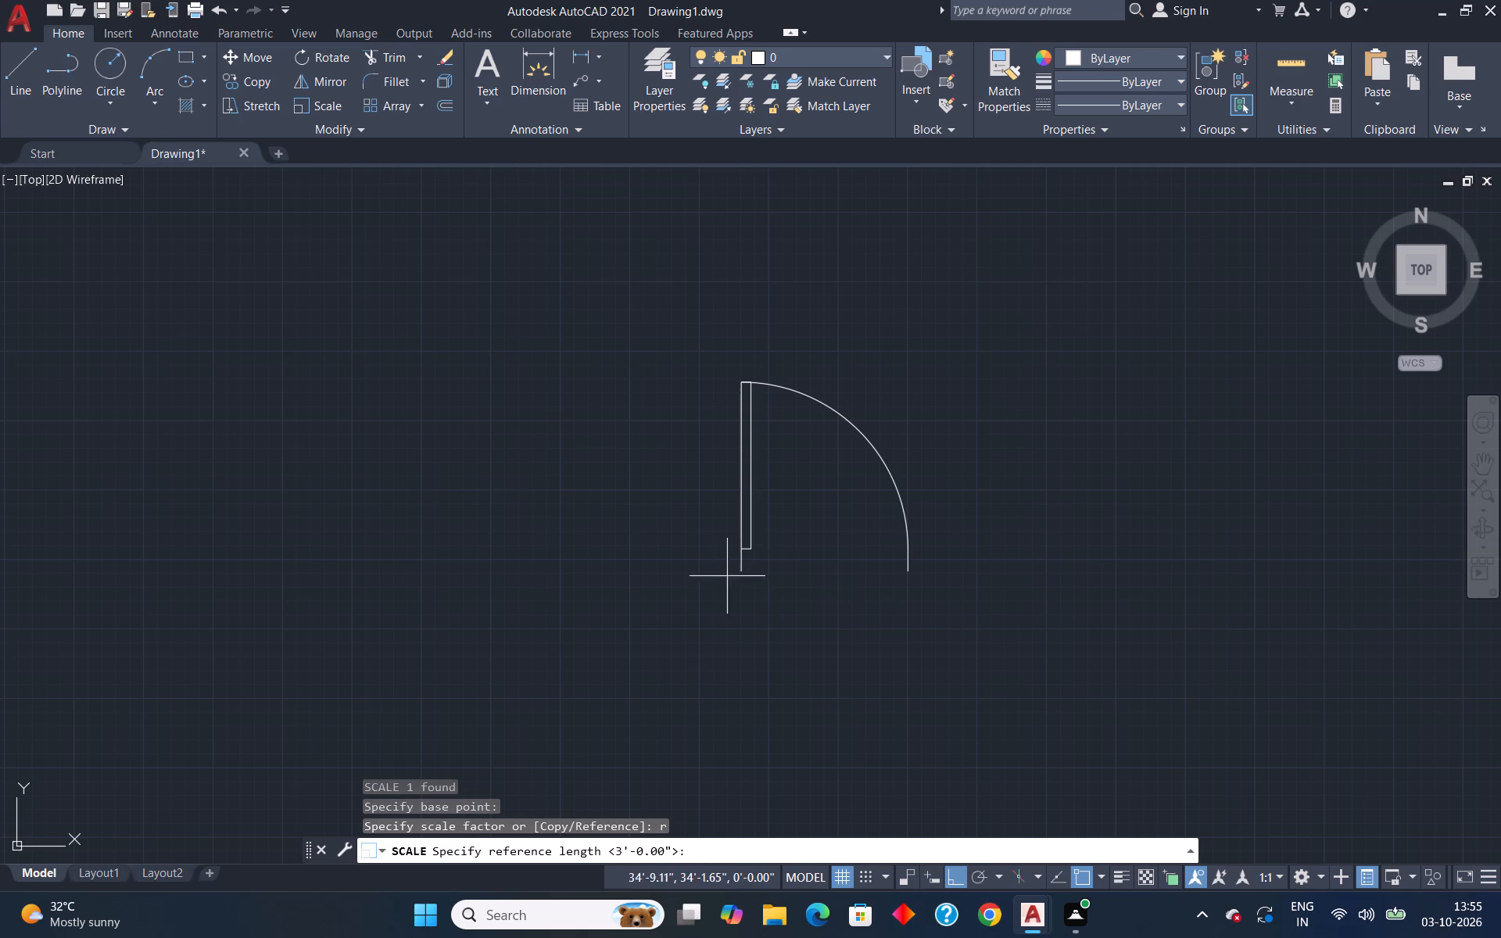
scroll(743, 586, up, 2)
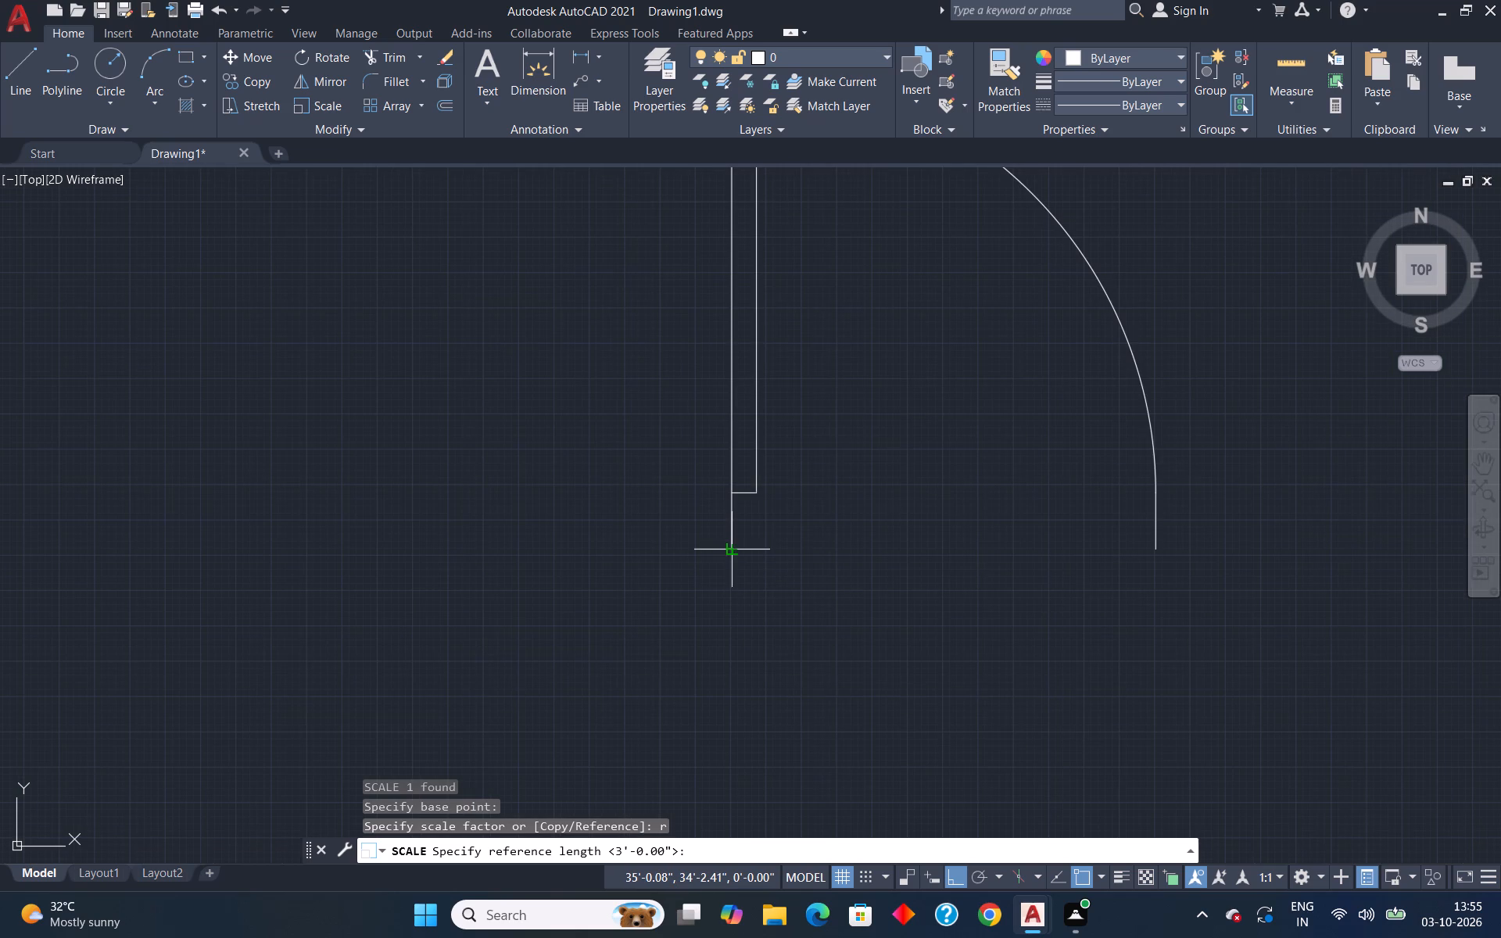
click(730, 557)
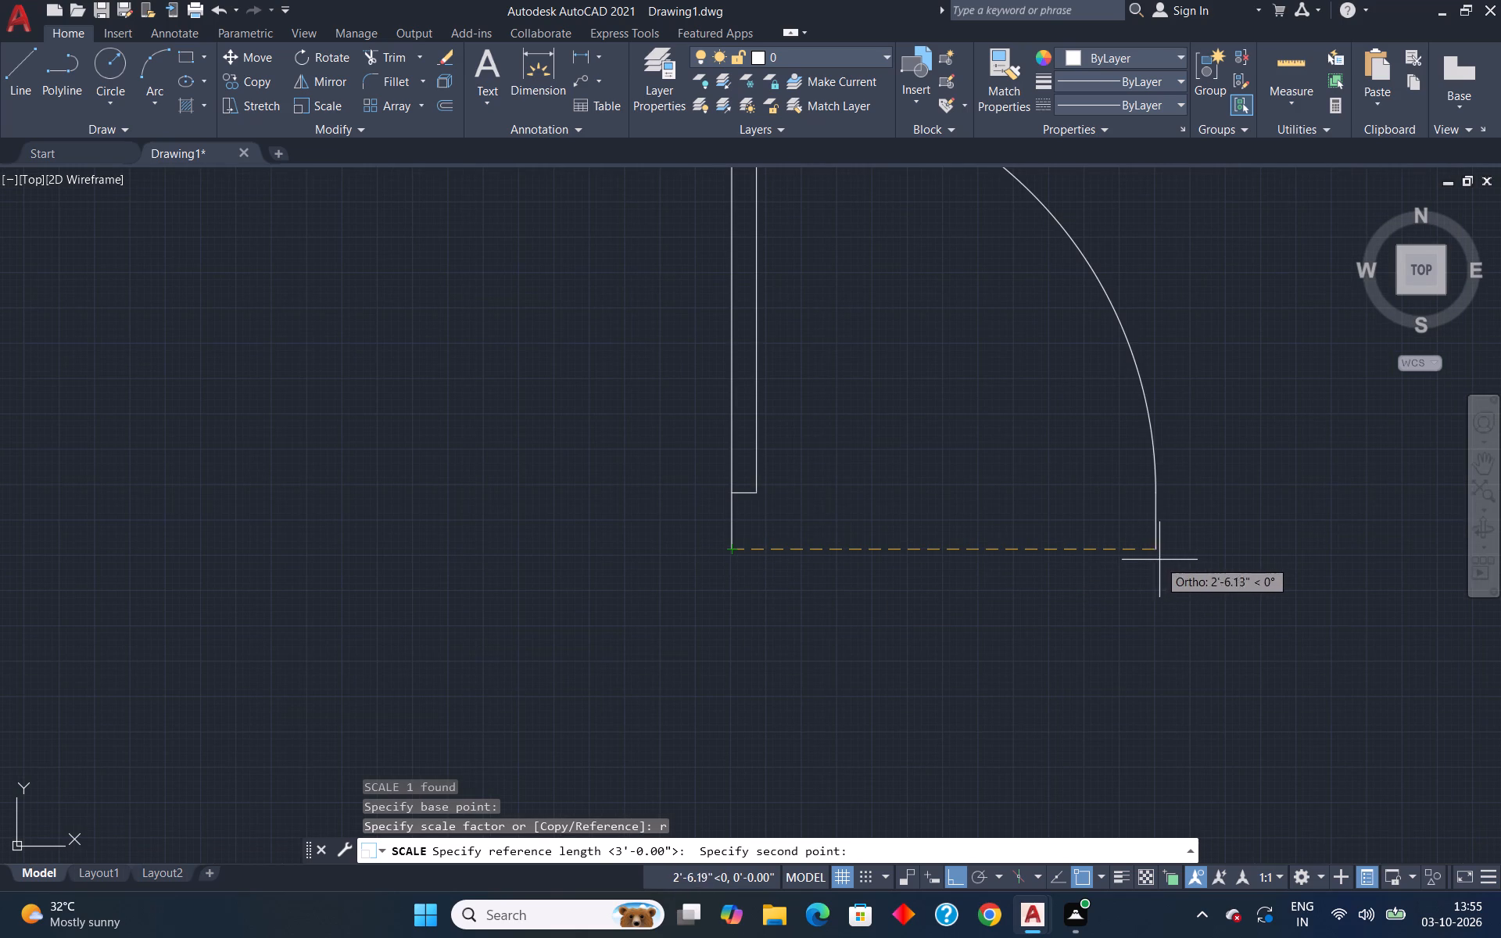
click(1160, 550)
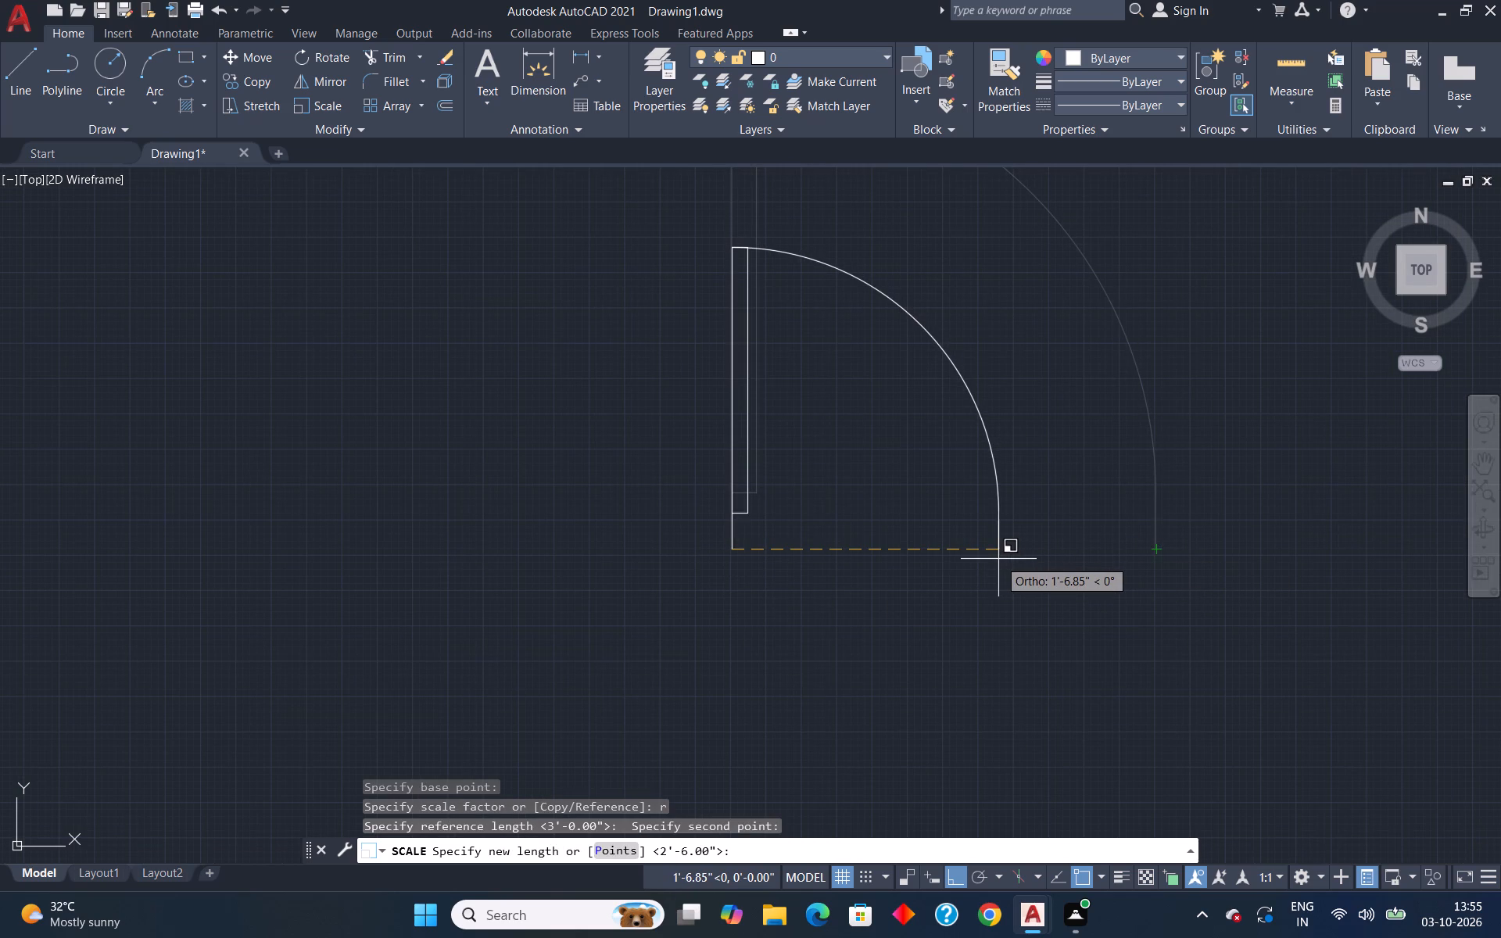
text(2')
key(Return)
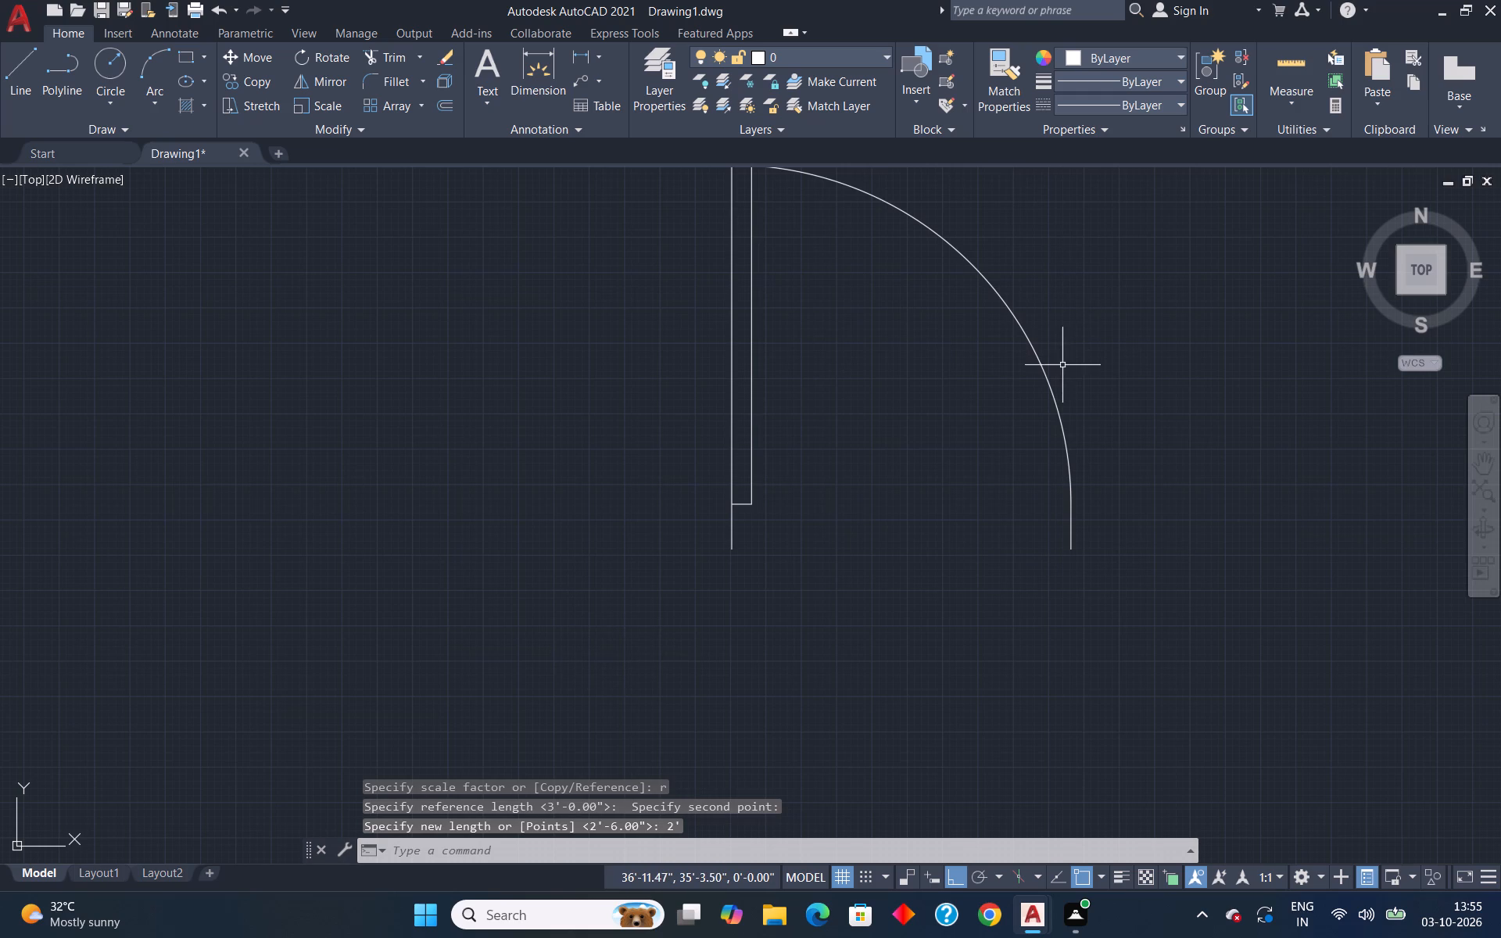
Mirror the 2' door about a vertical line through its latch-side lower end, keeping the original, to form a double door.
click(1053, 386)
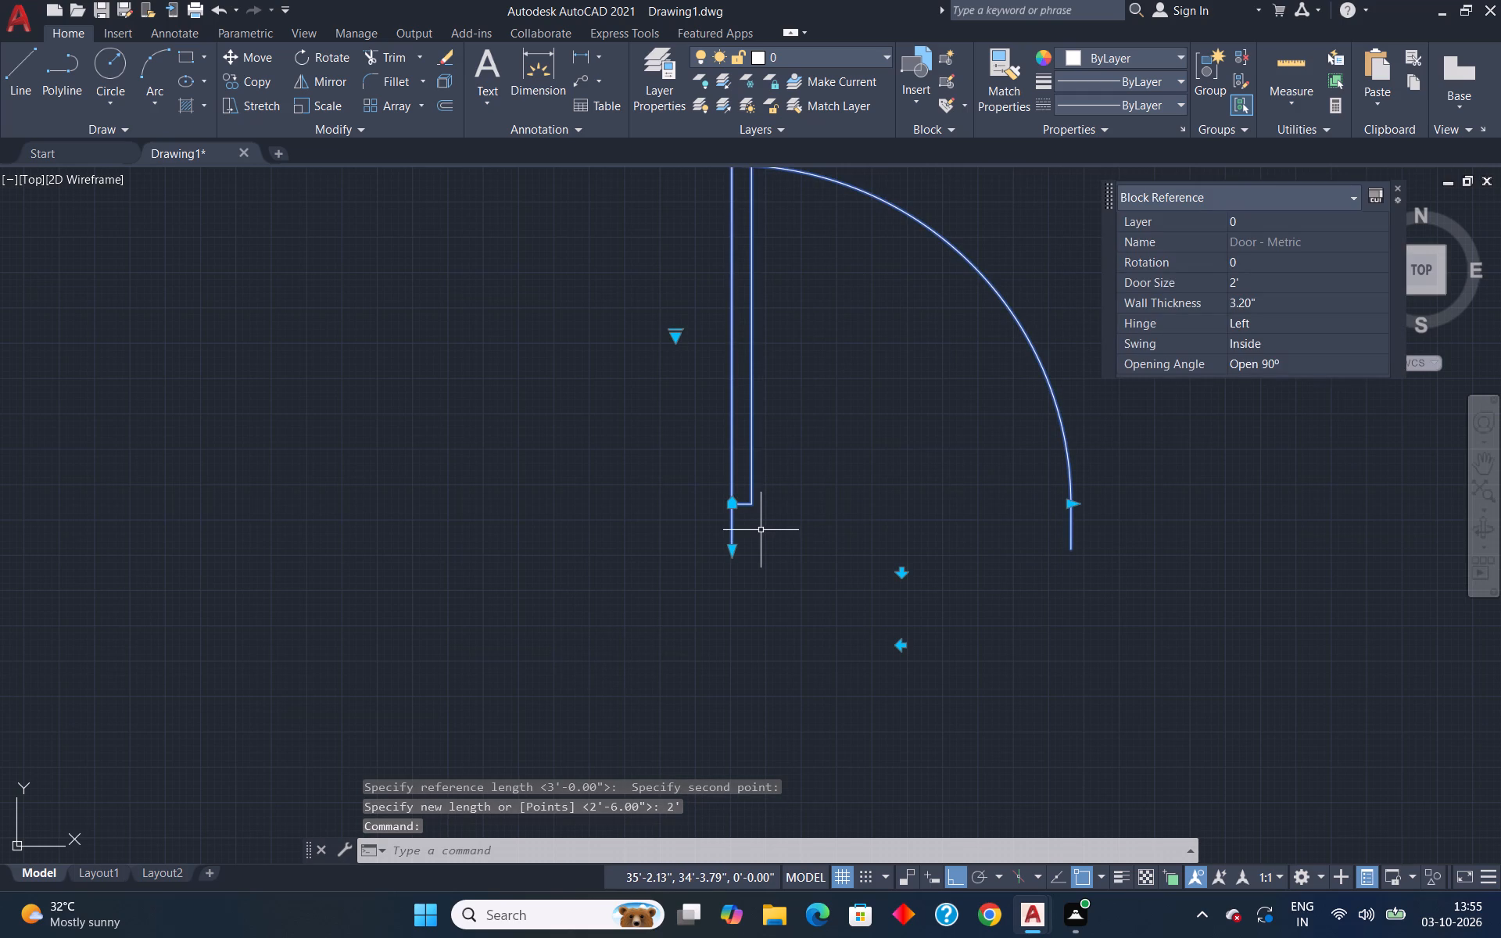
text(mi)
key(Return)
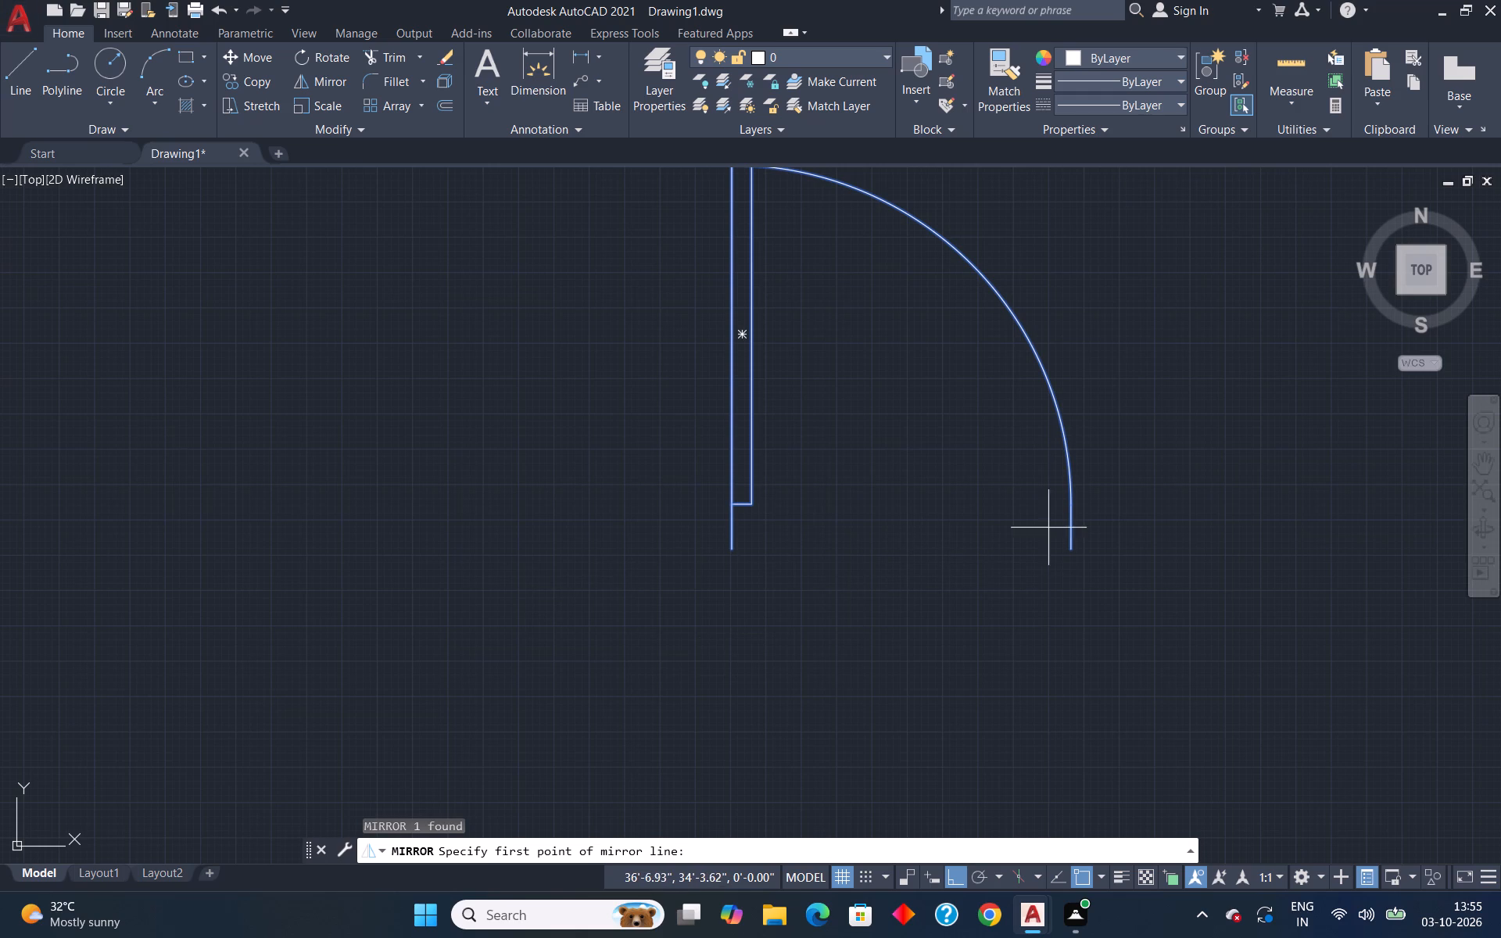
click(1077, 545)
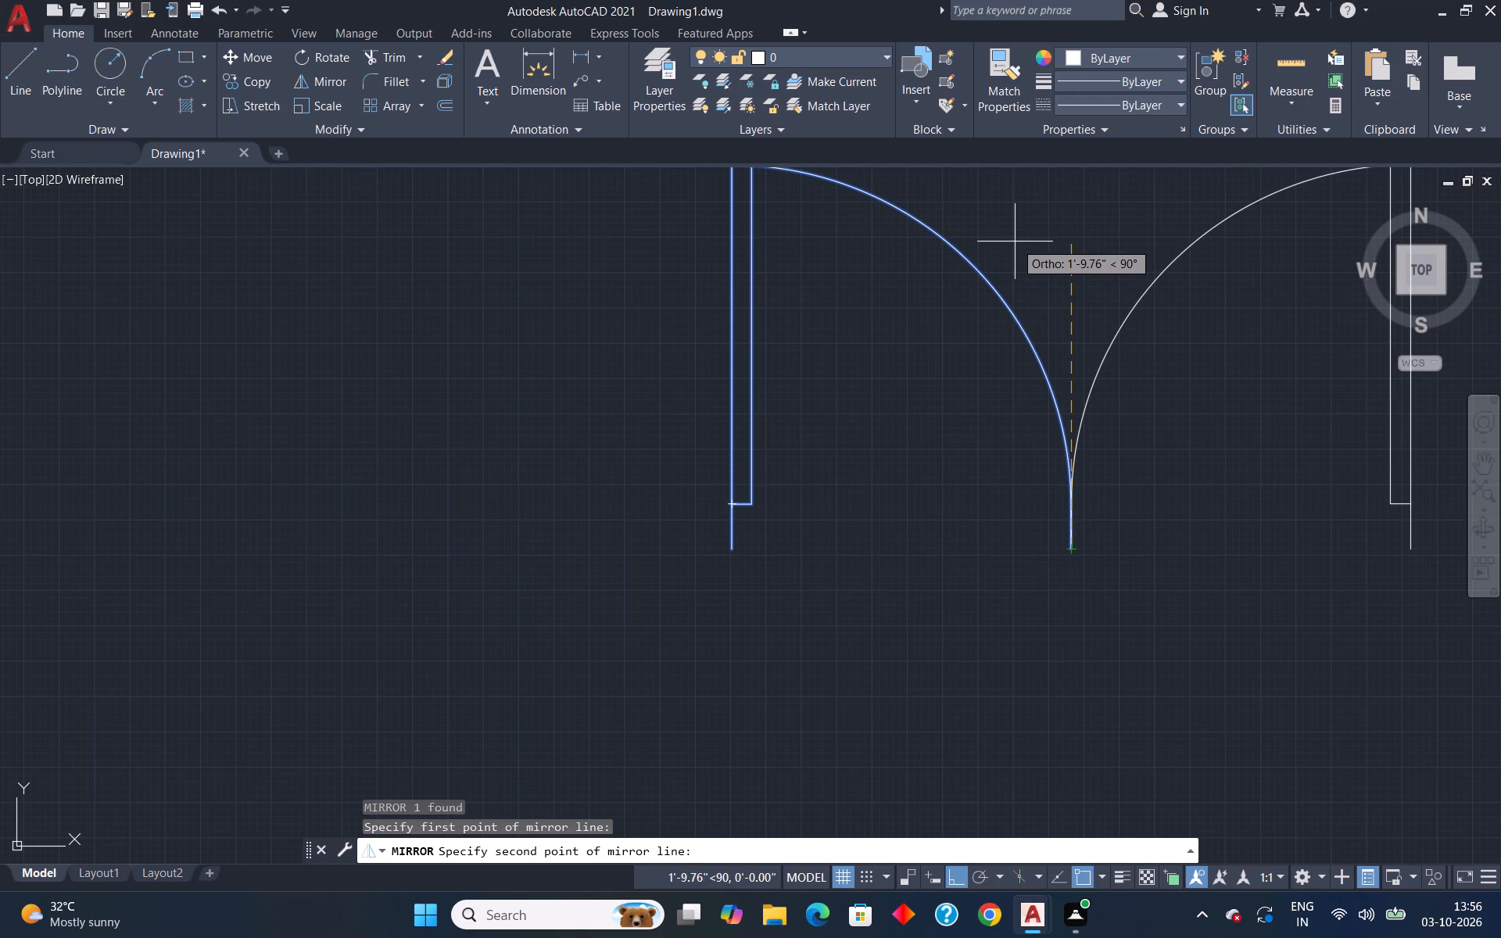
scroll(1016, 256, down, 2)
click(1033, 209)
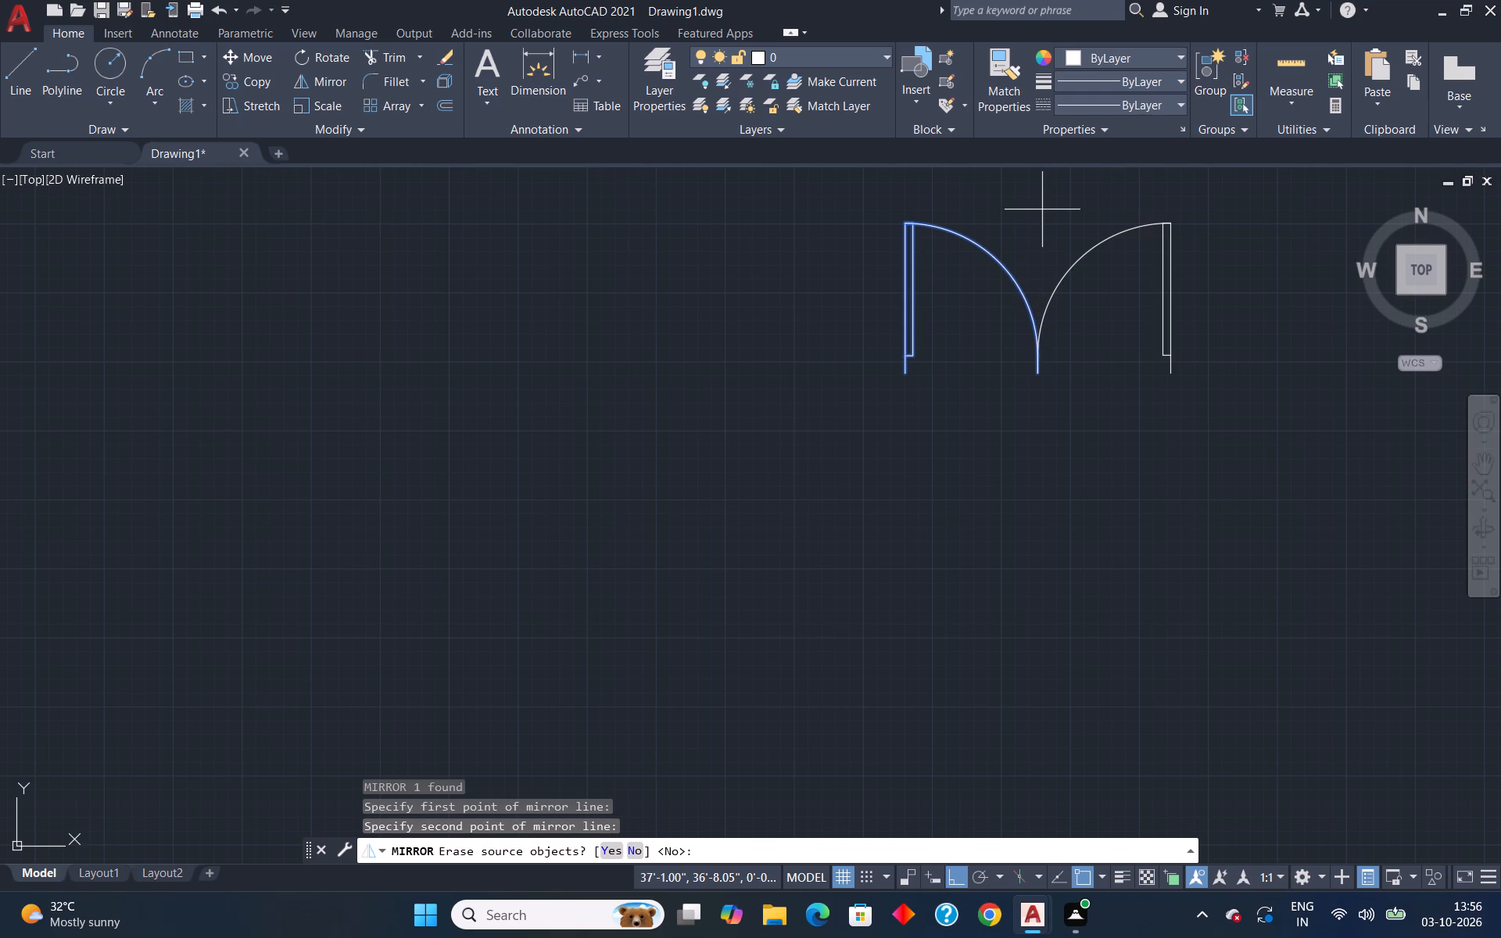
key(space)
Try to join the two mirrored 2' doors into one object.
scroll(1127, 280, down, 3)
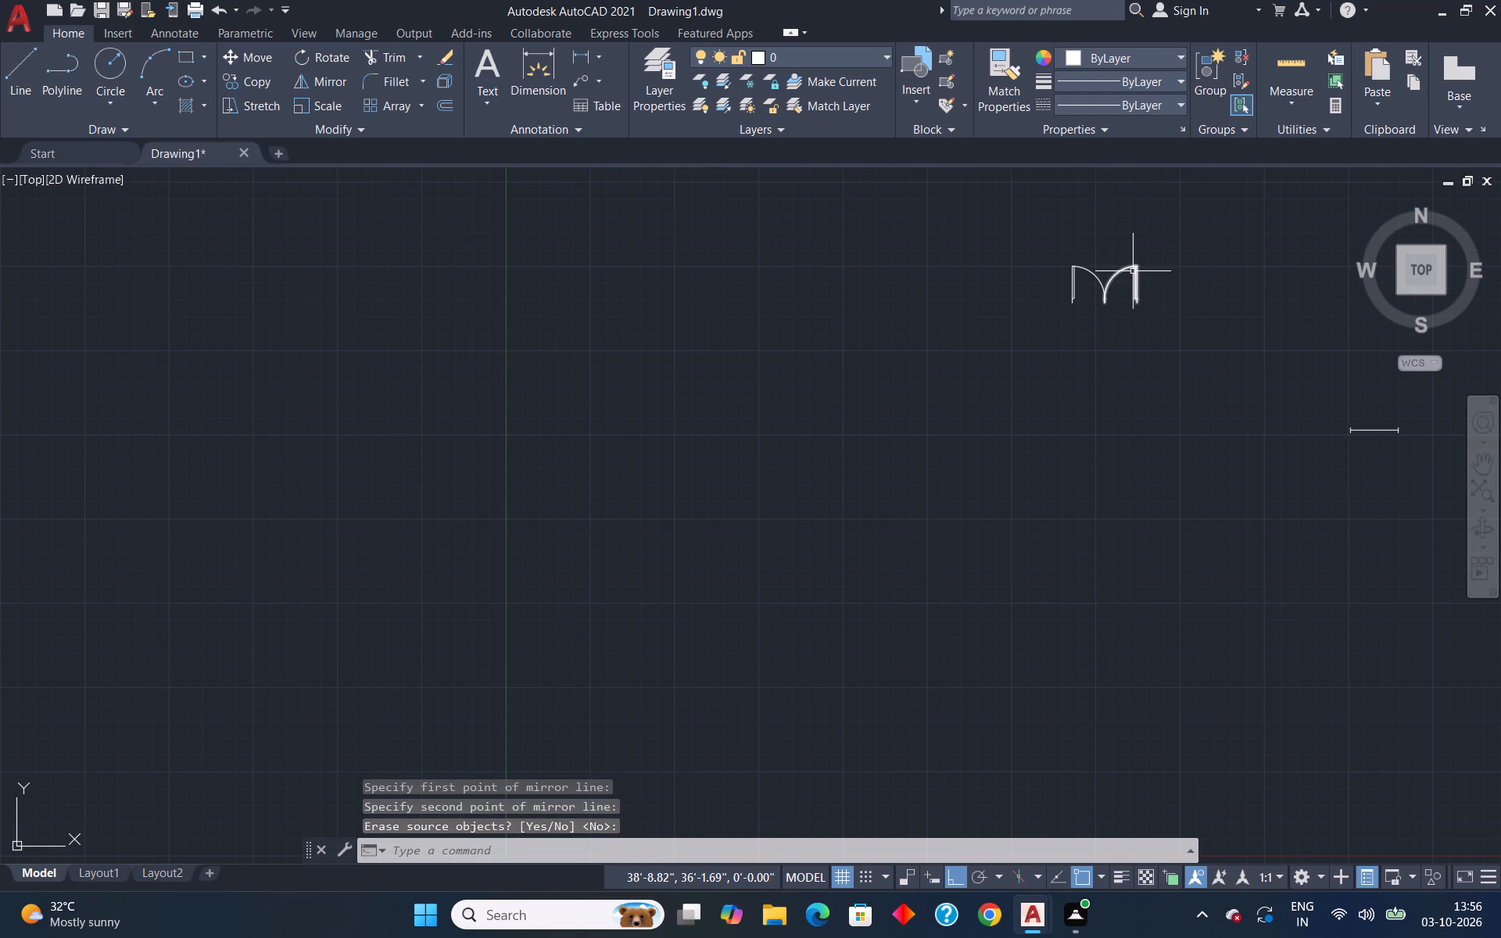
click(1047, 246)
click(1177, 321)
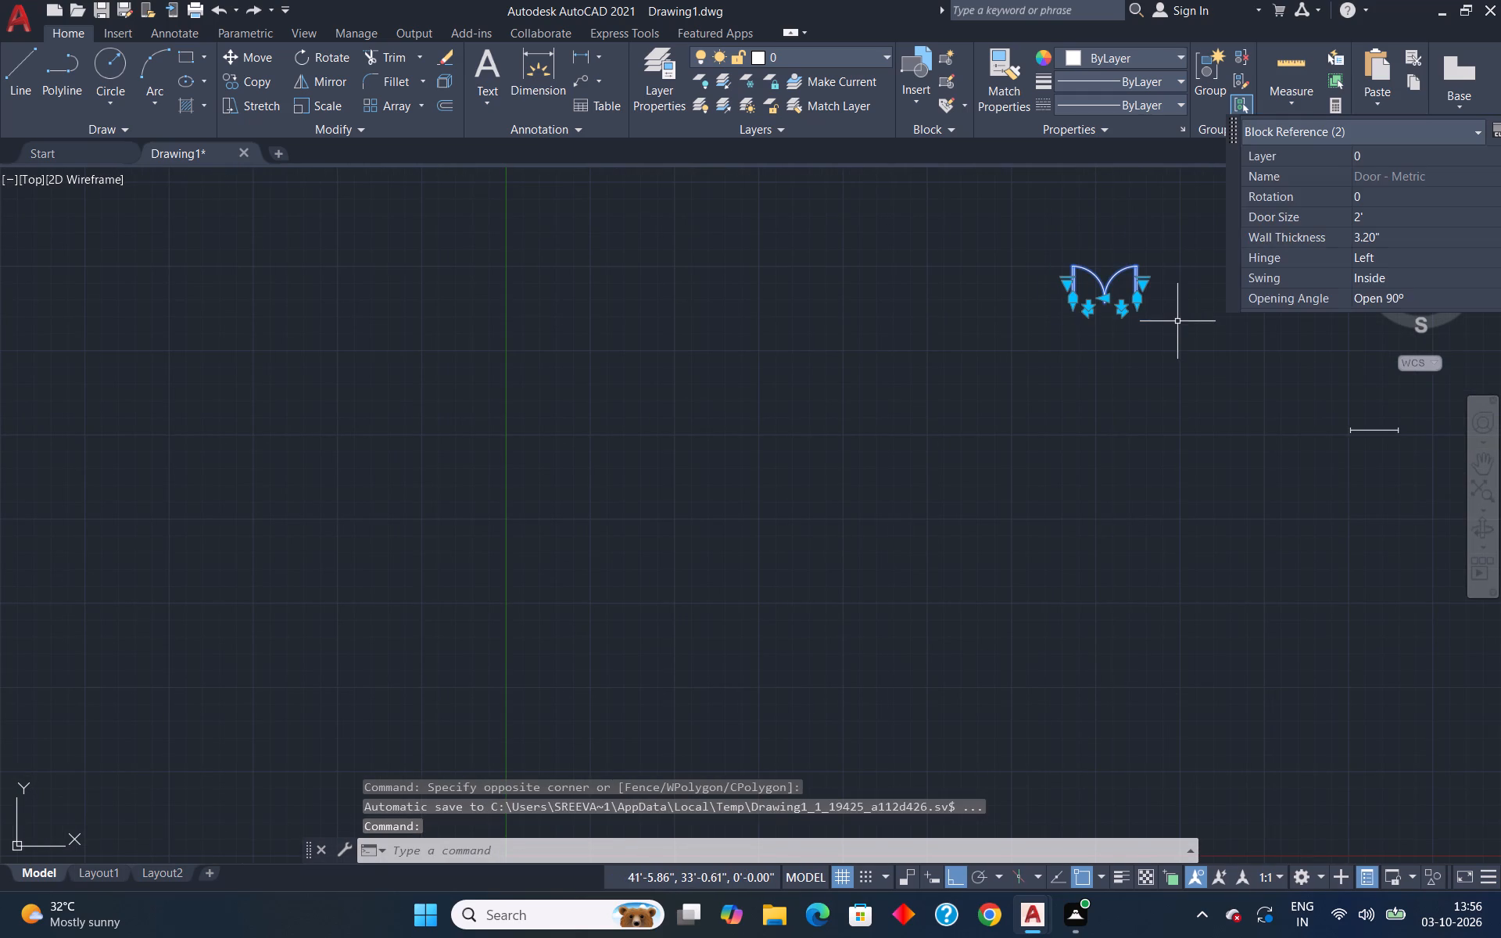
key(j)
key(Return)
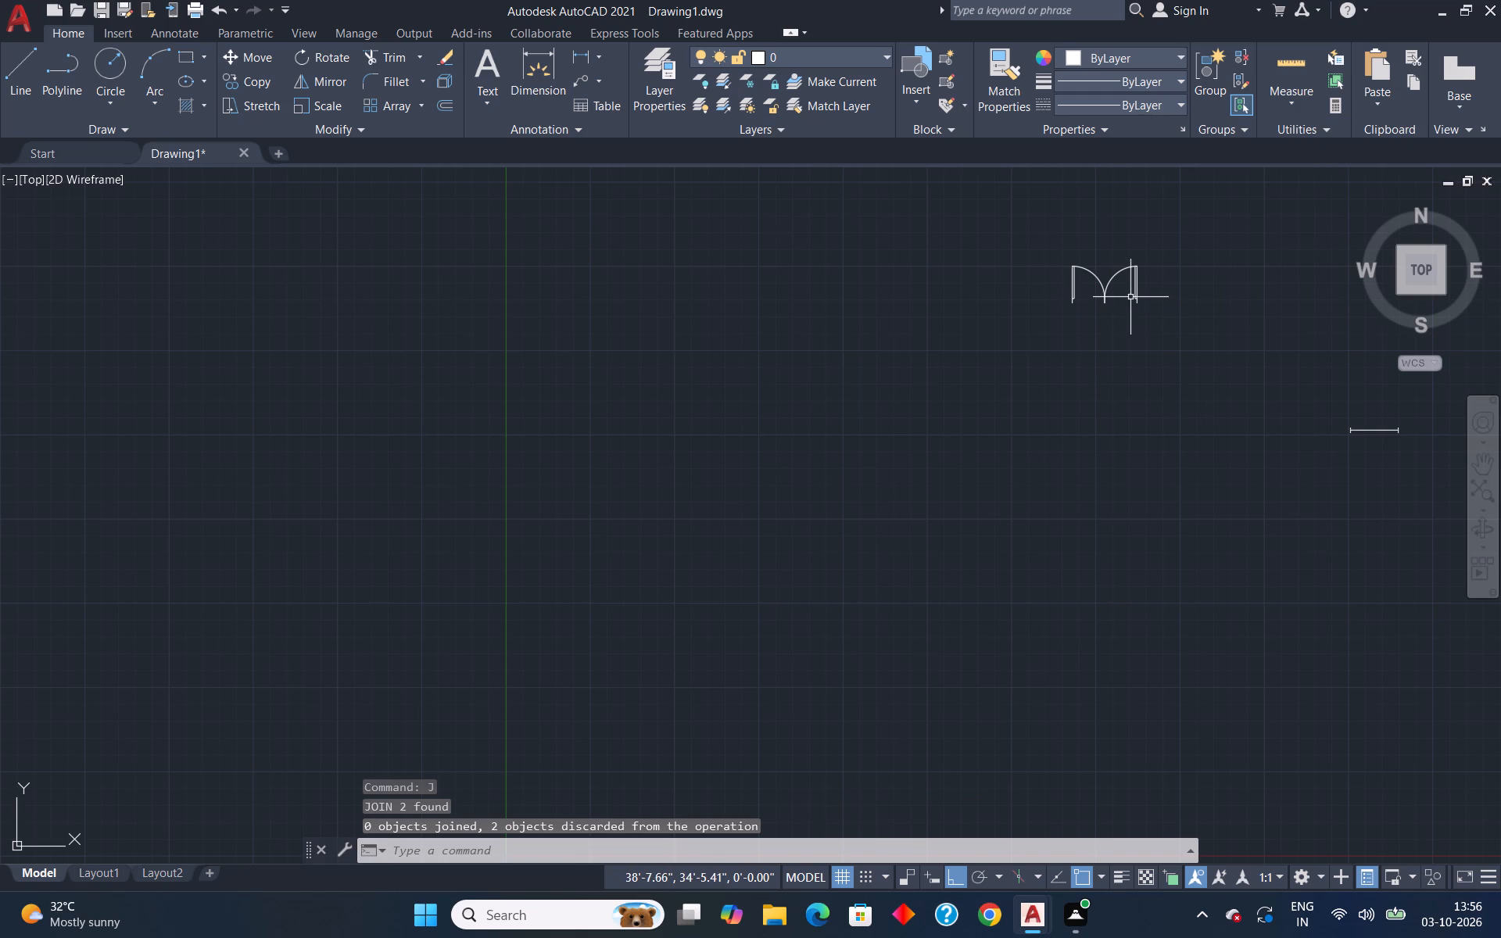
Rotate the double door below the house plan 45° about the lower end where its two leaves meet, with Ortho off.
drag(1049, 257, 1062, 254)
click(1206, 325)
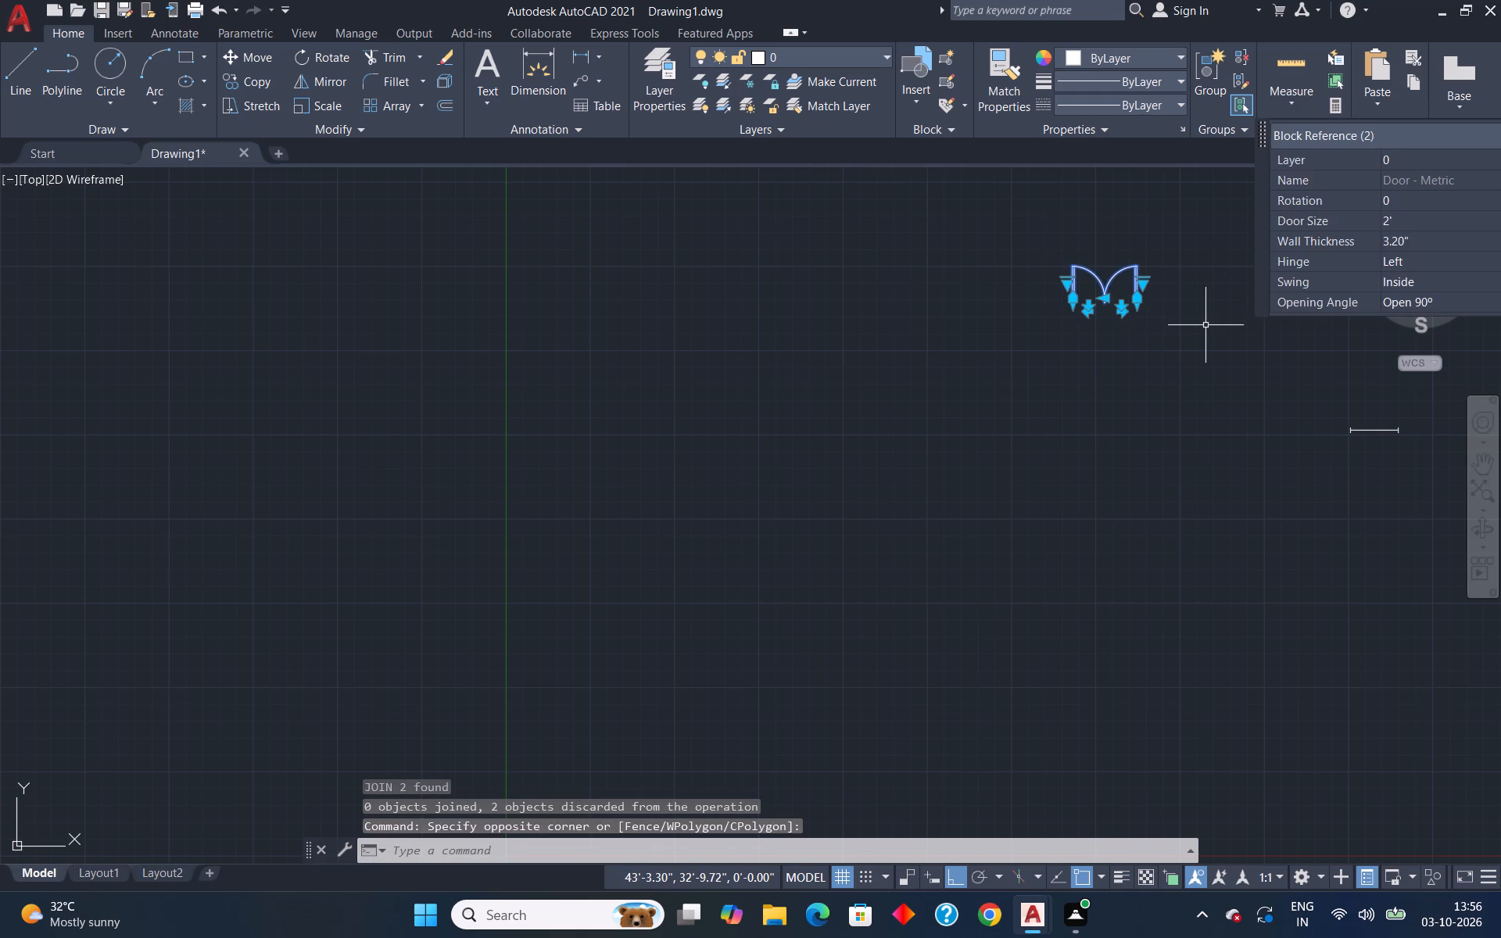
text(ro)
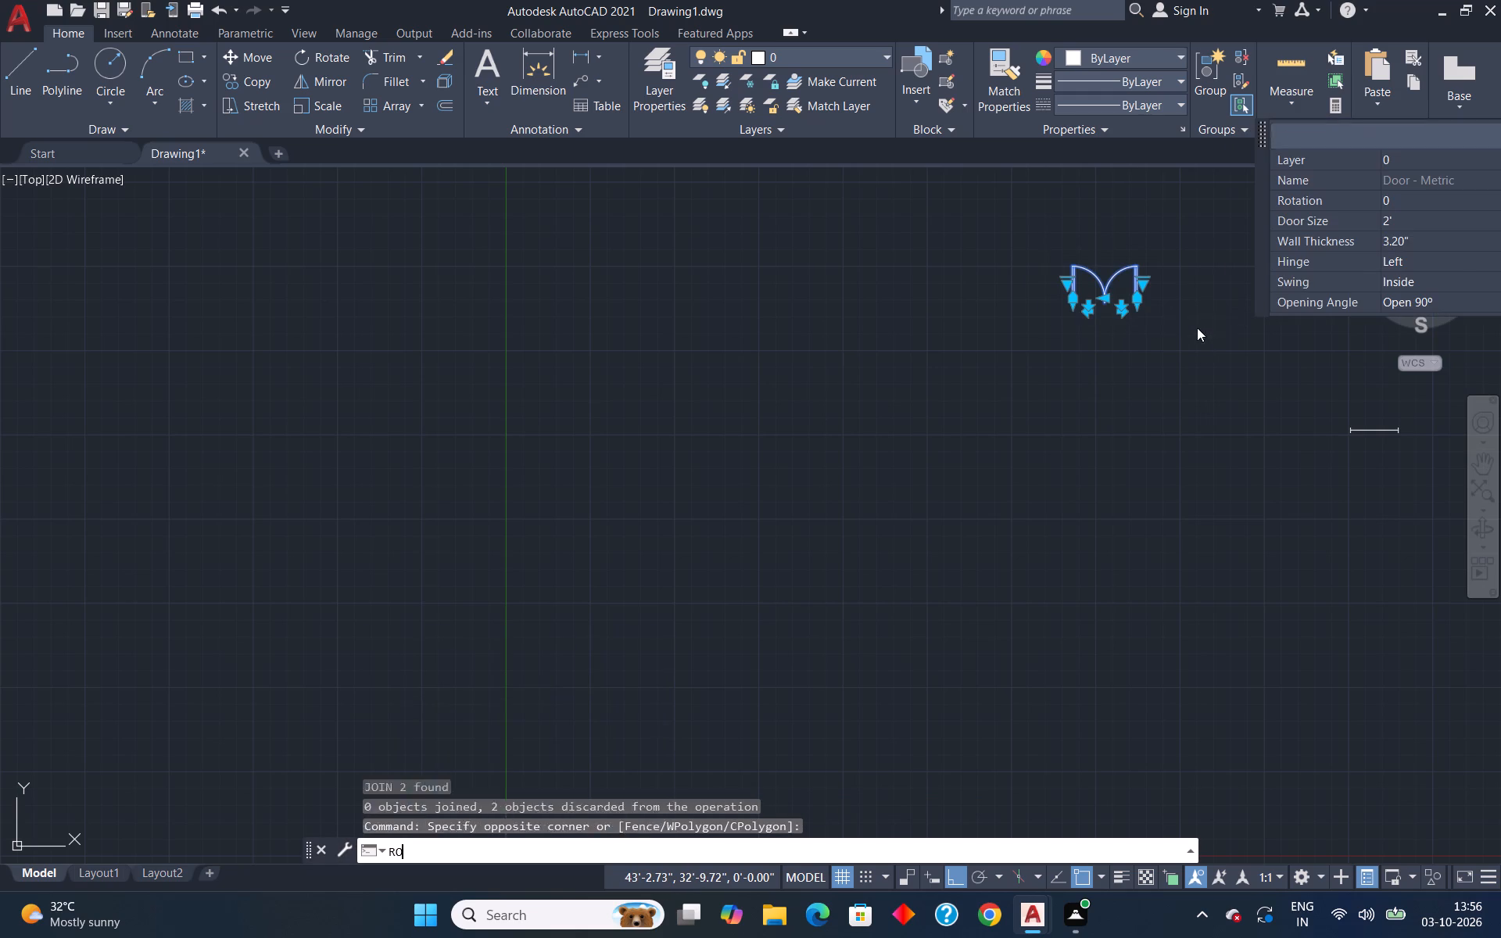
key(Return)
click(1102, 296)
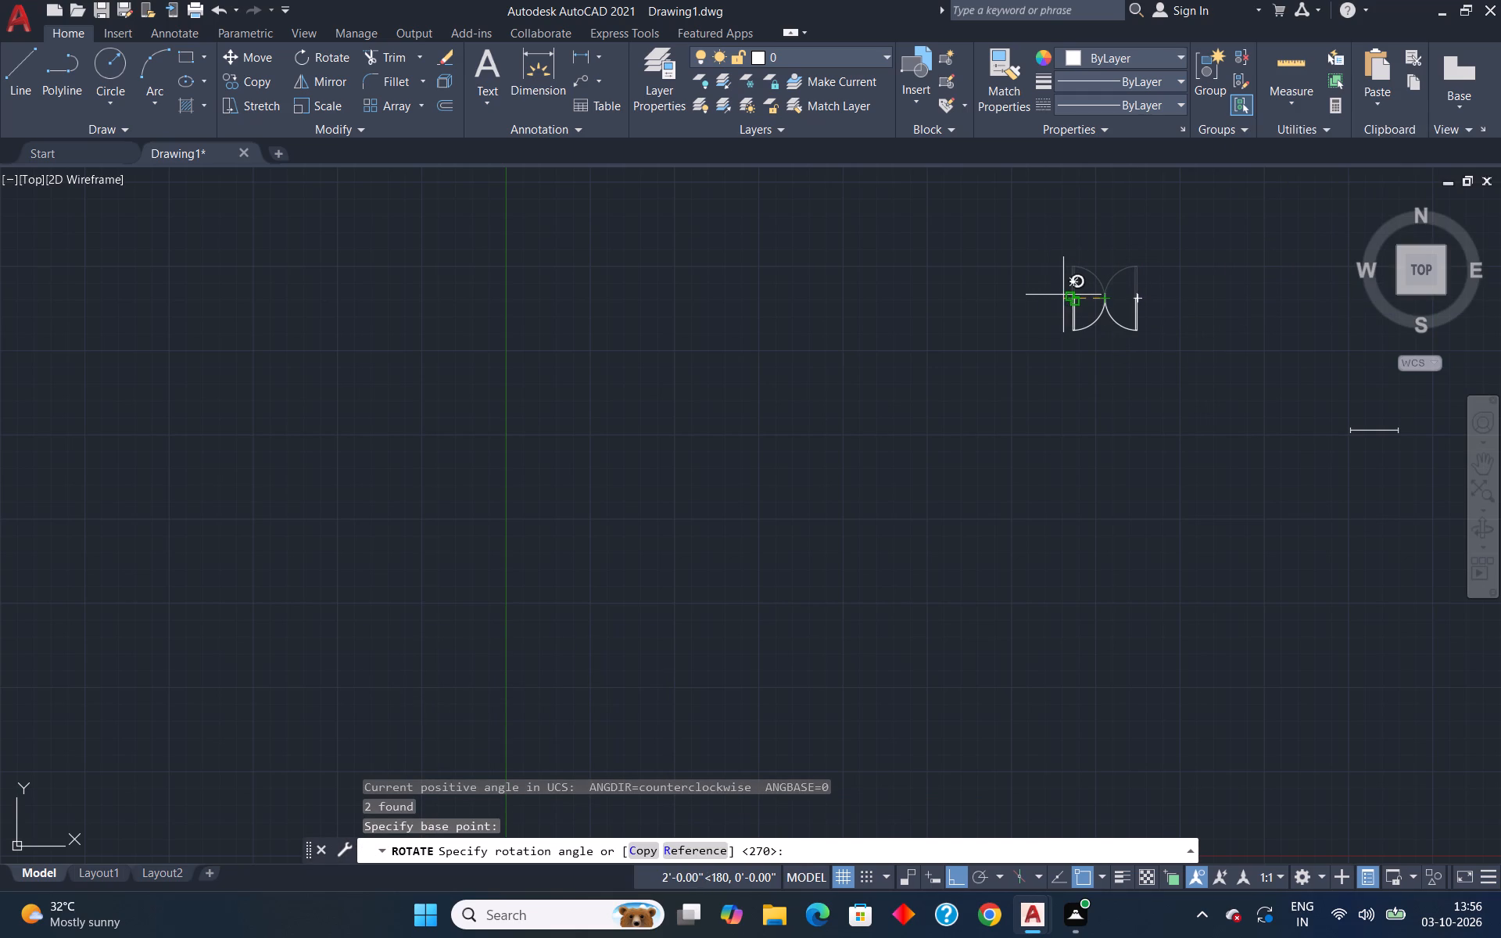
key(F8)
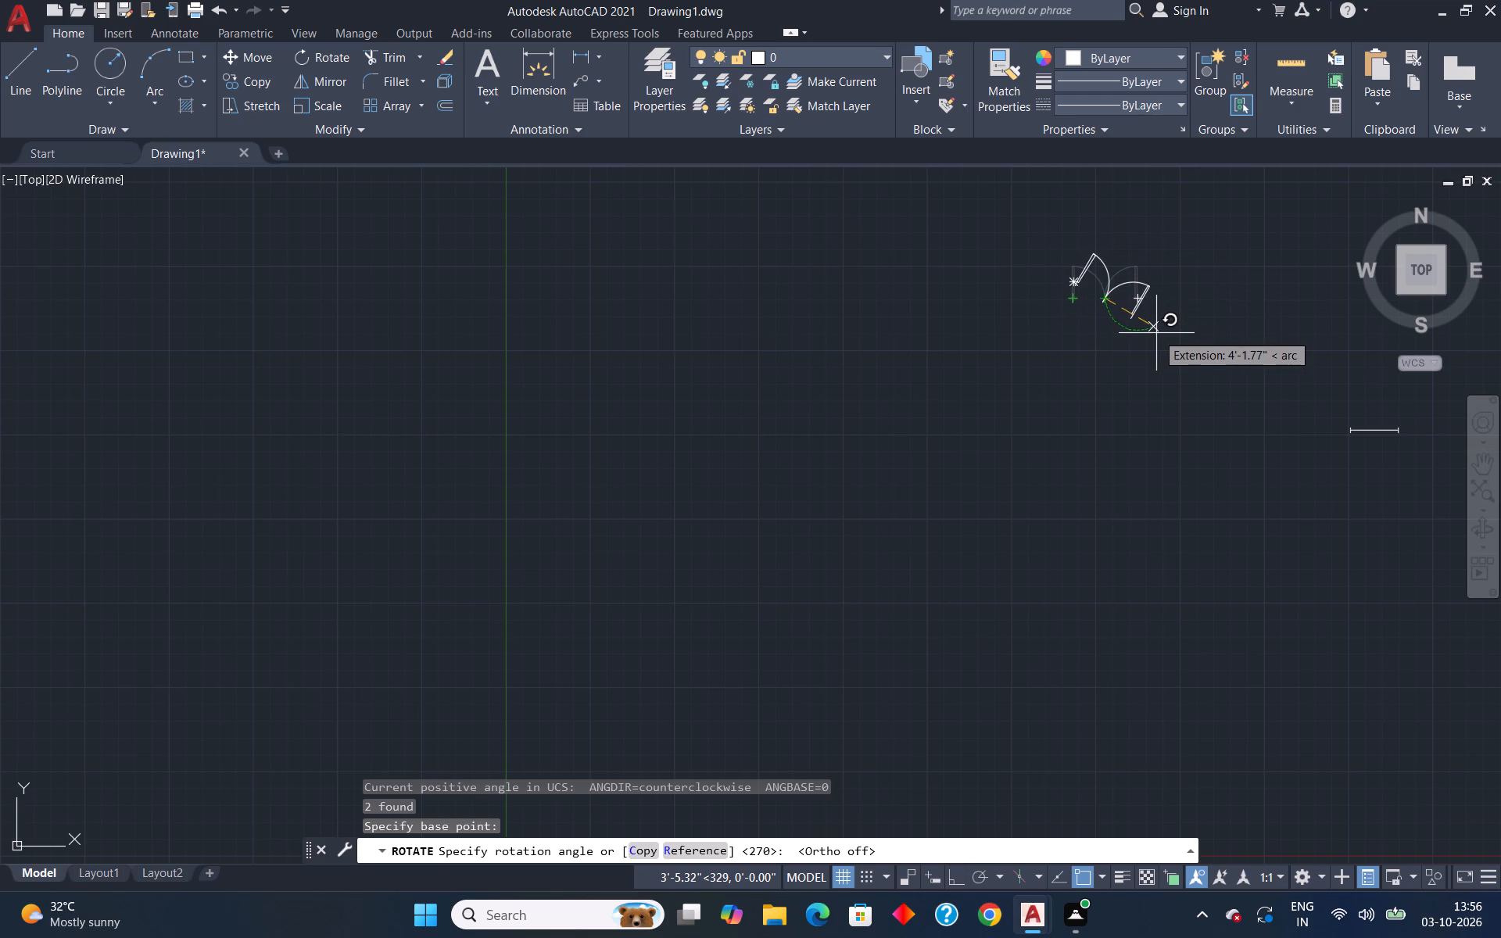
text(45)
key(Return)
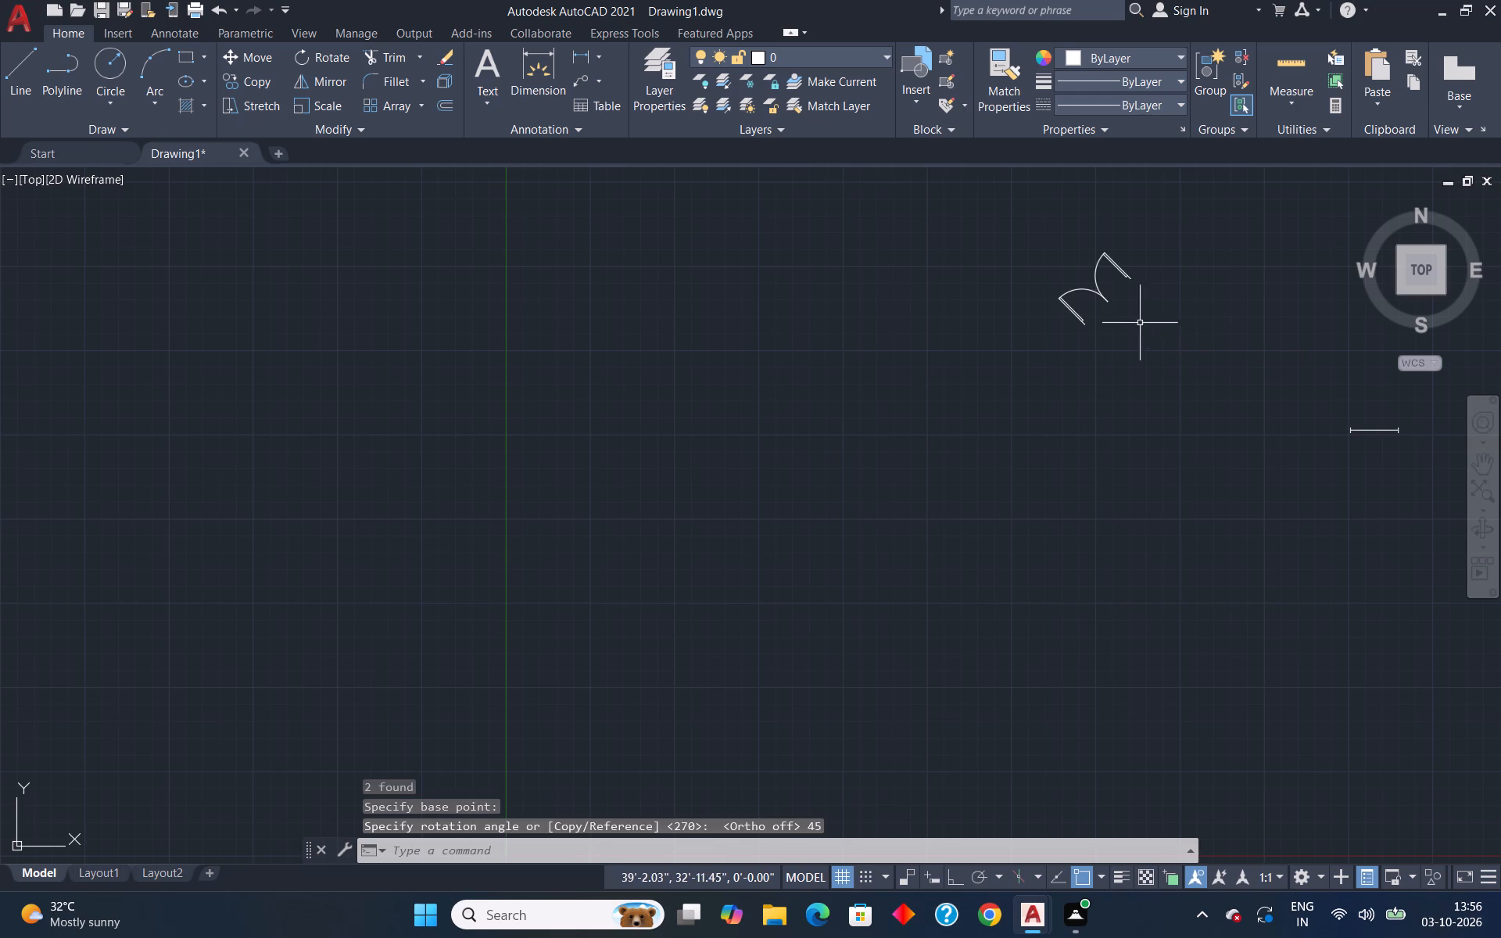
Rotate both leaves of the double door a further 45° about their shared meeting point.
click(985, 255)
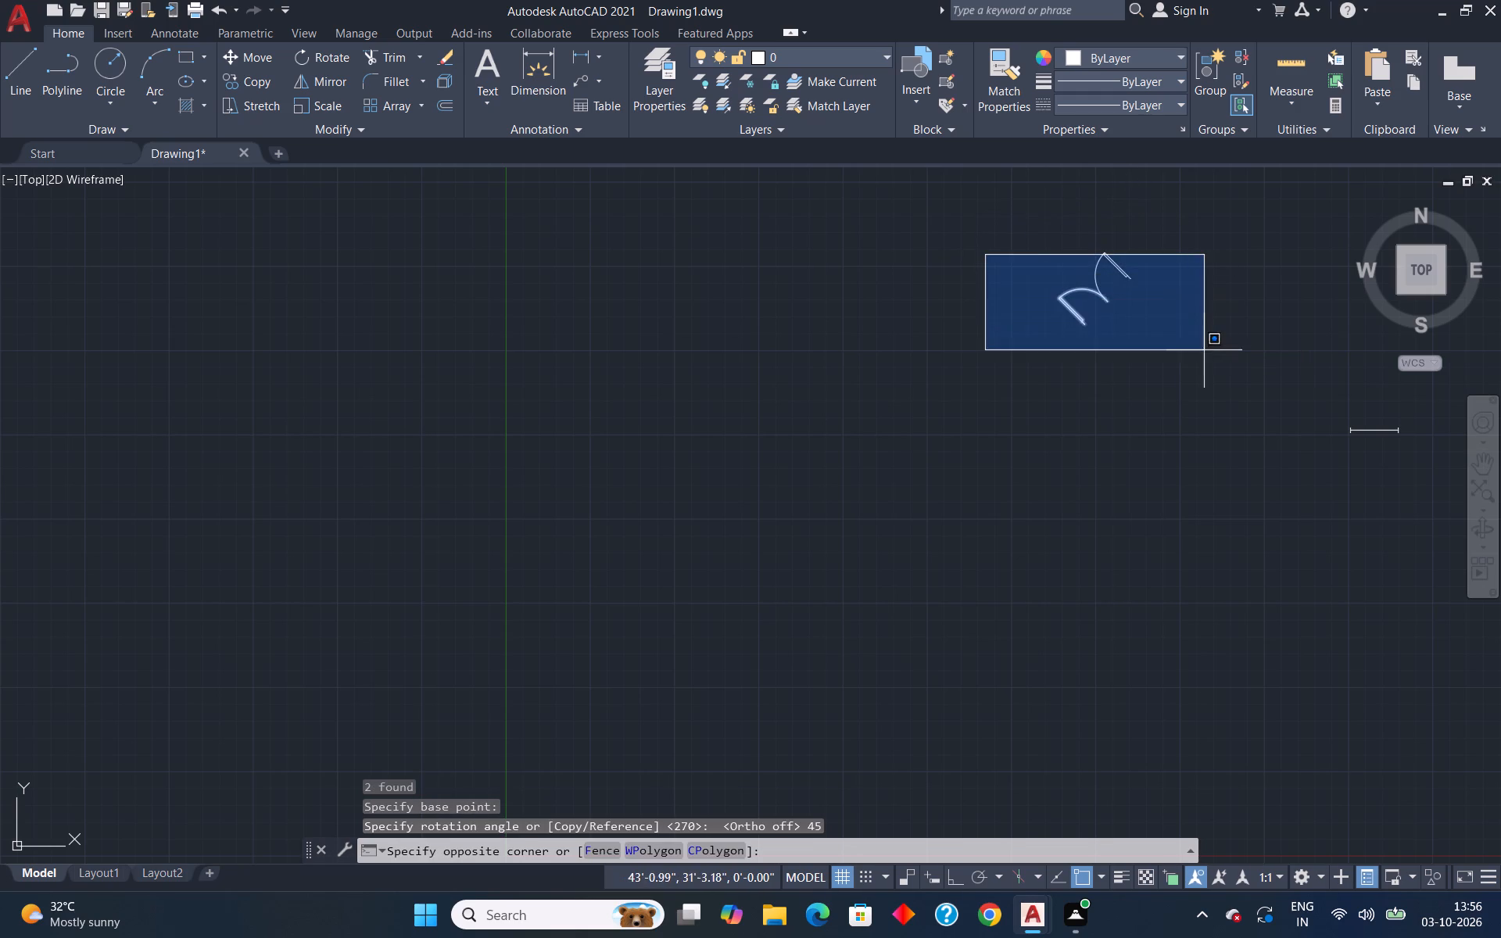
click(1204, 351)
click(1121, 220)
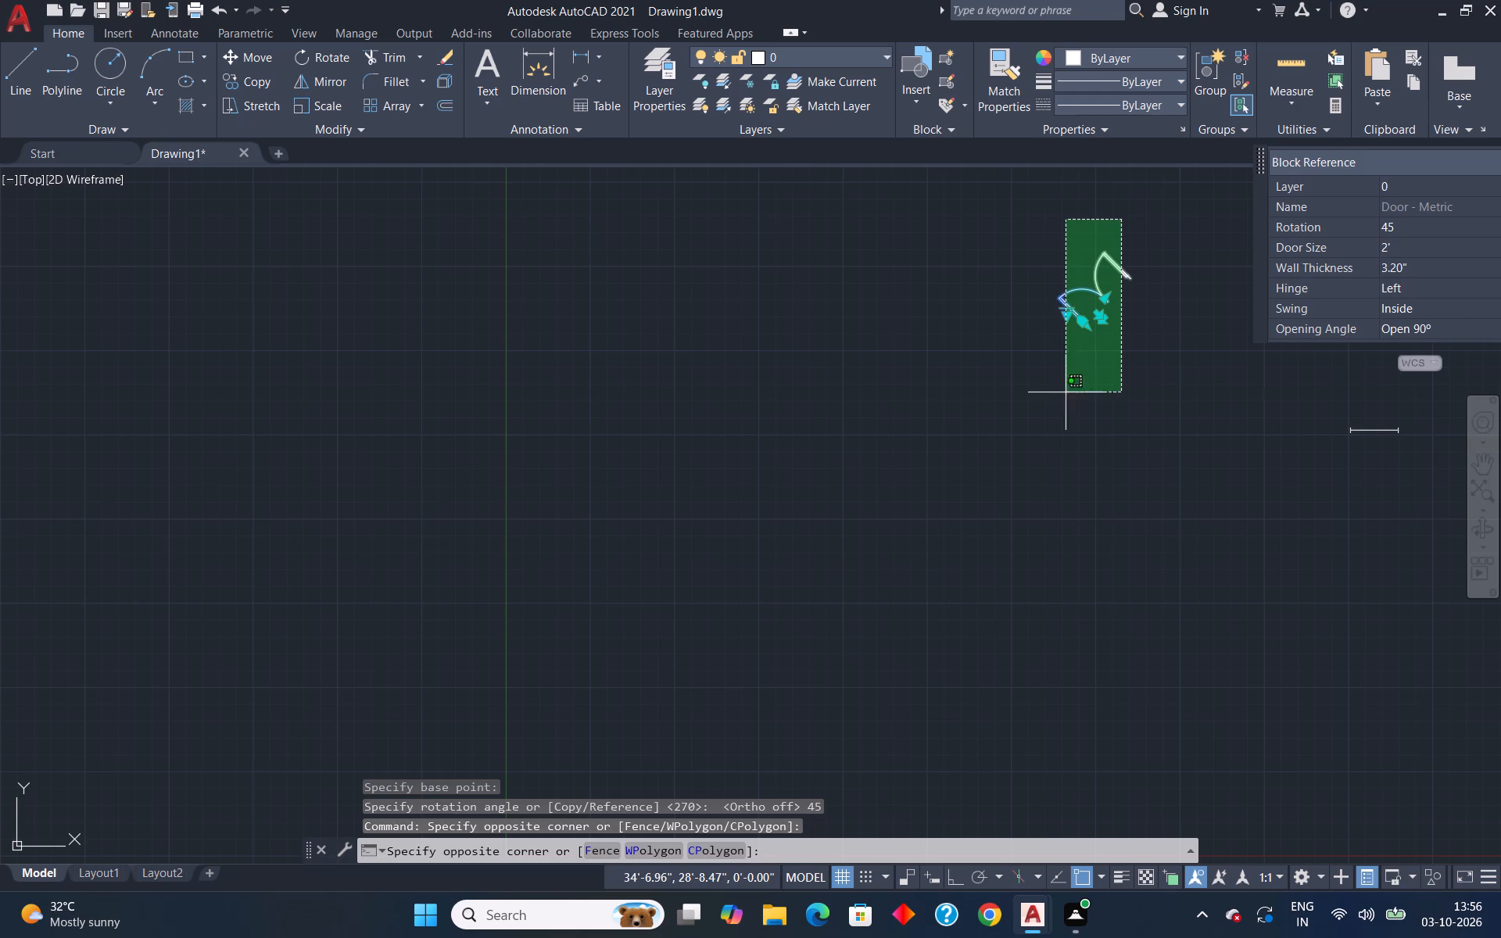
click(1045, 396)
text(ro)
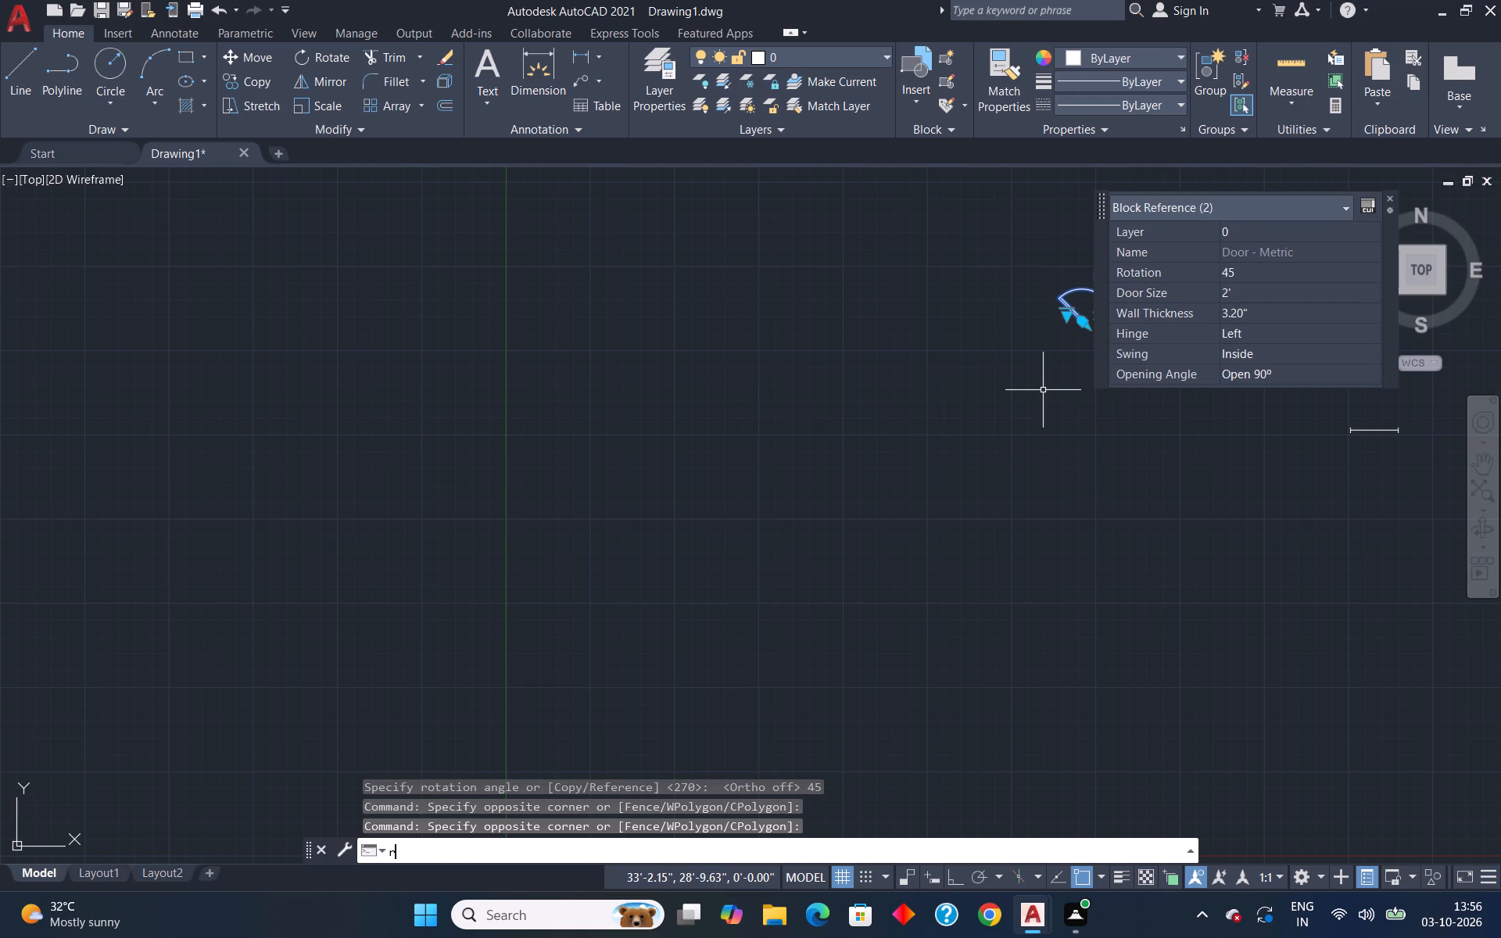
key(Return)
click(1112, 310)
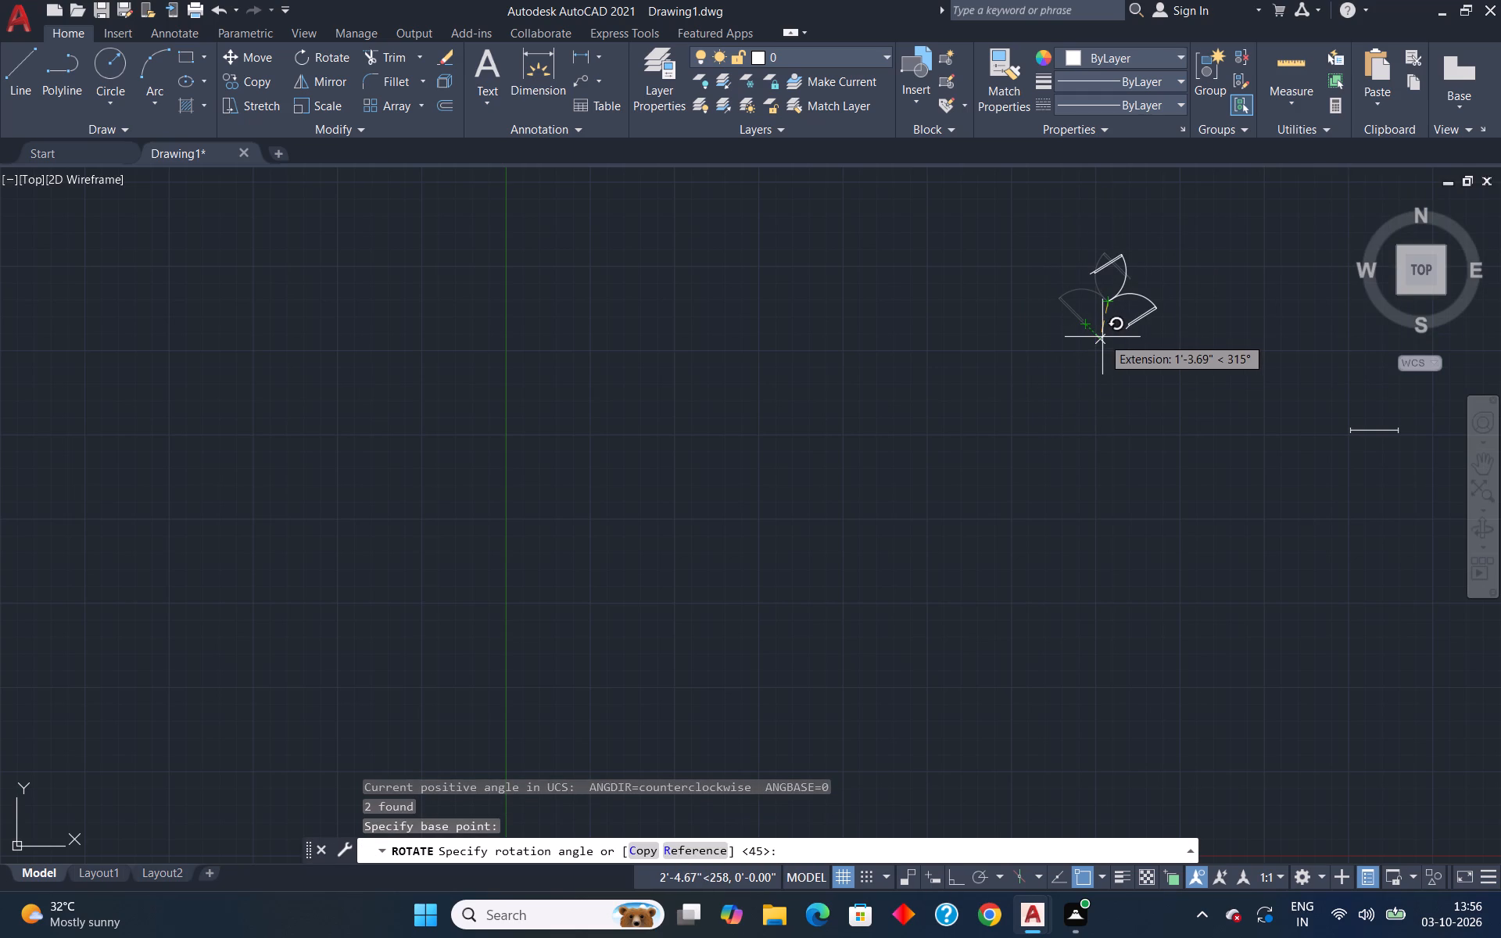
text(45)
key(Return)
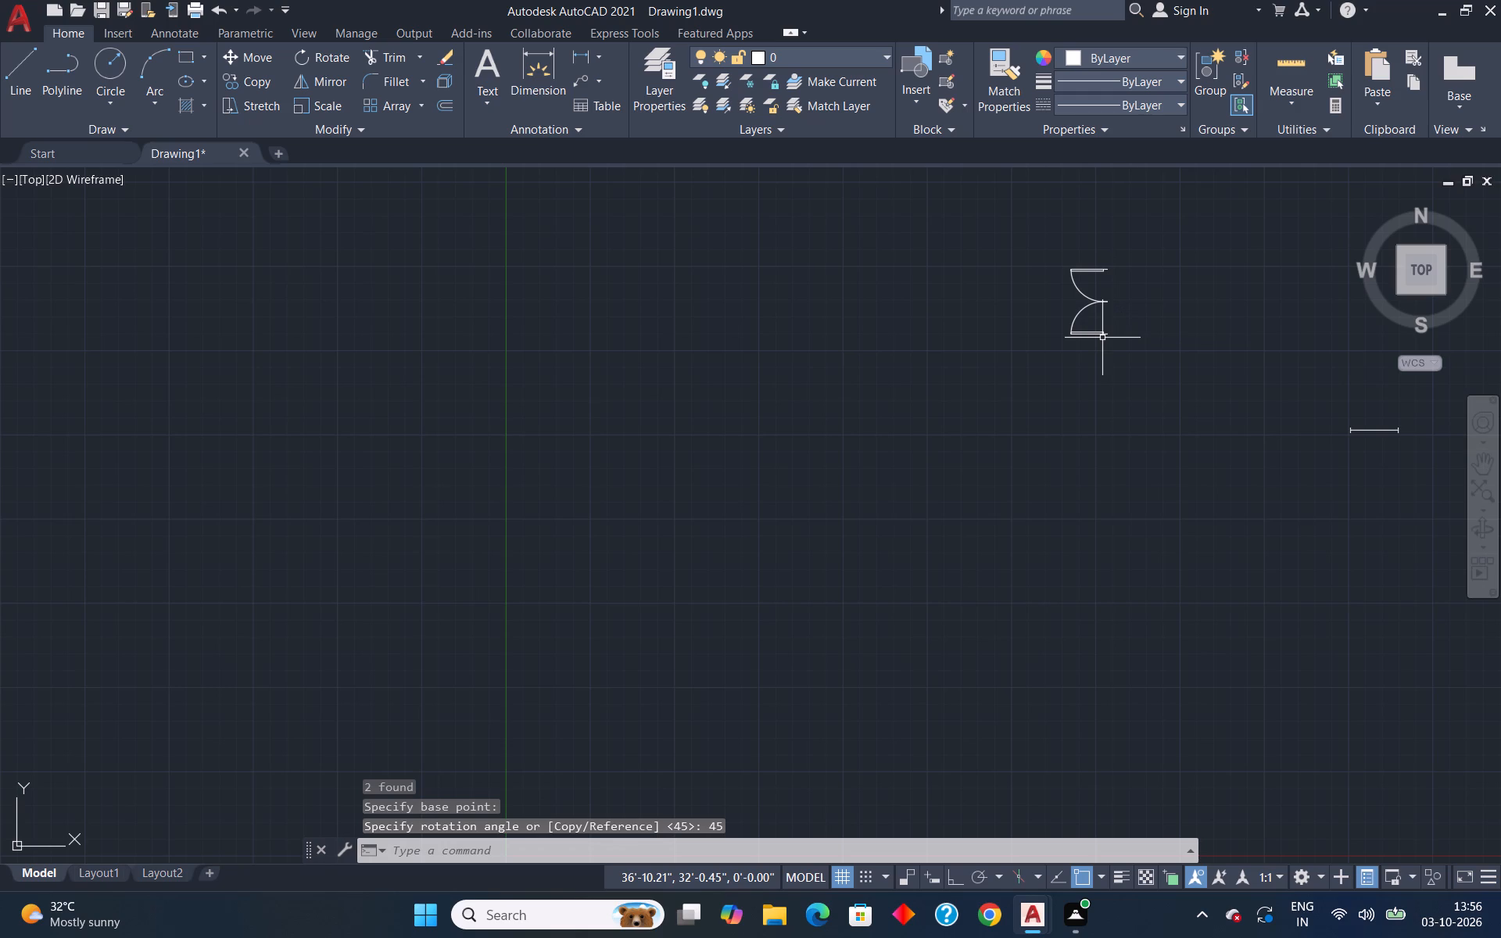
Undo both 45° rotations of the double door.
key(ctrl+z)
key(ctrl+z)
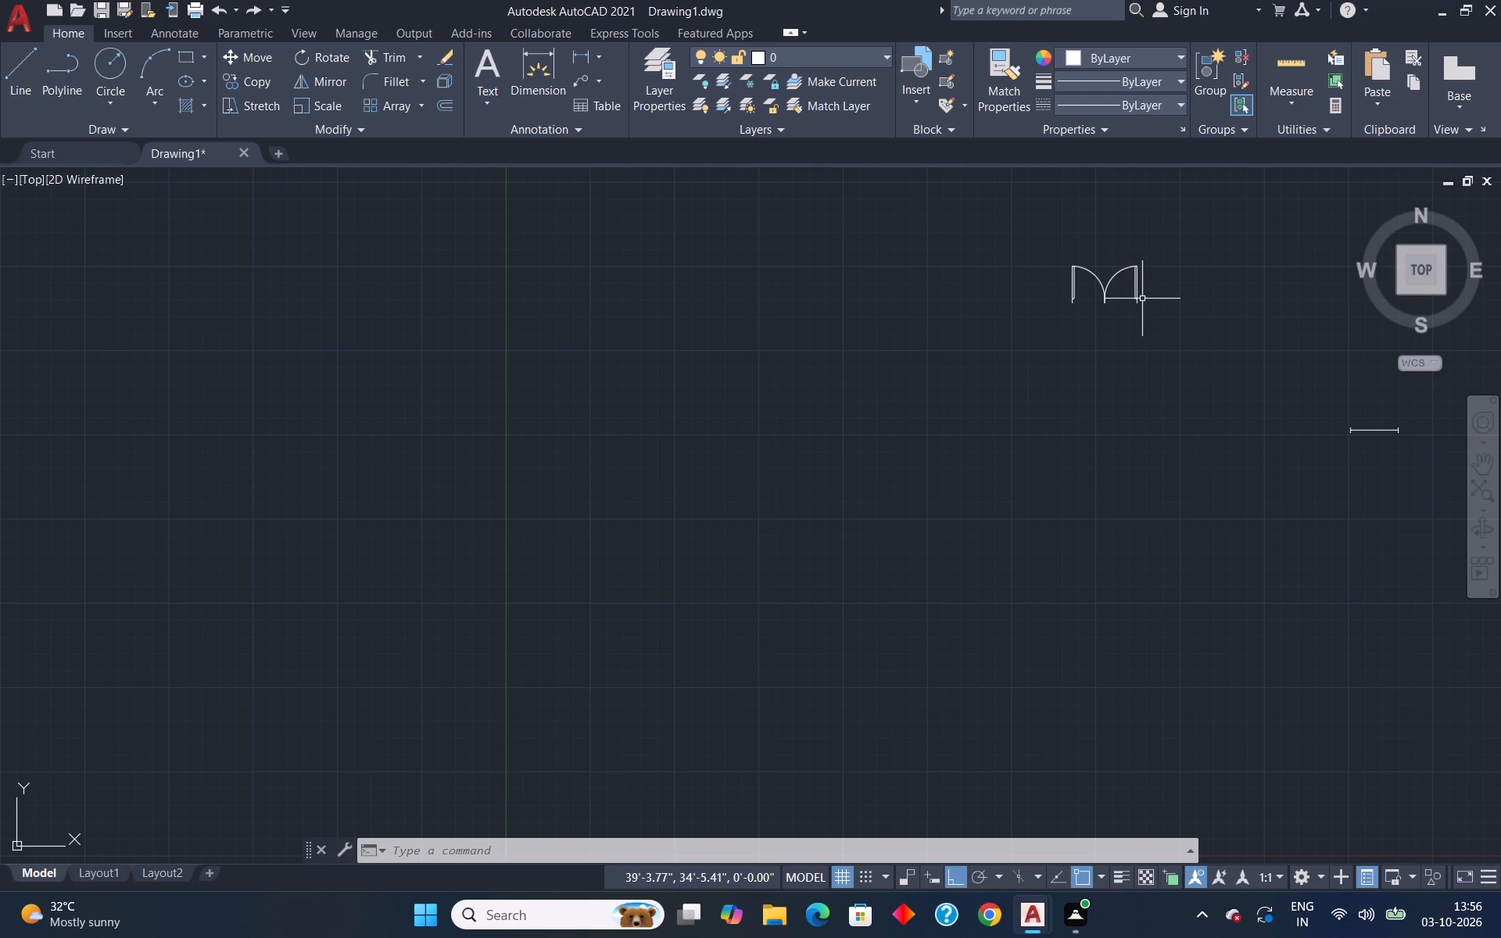
Move the double door by its leaves' shared lower end to empty space below the house plan's curved corner, with Ortho off.
scroll(1117, 316, down, 3)
scroll(1114, 317, up, 1)
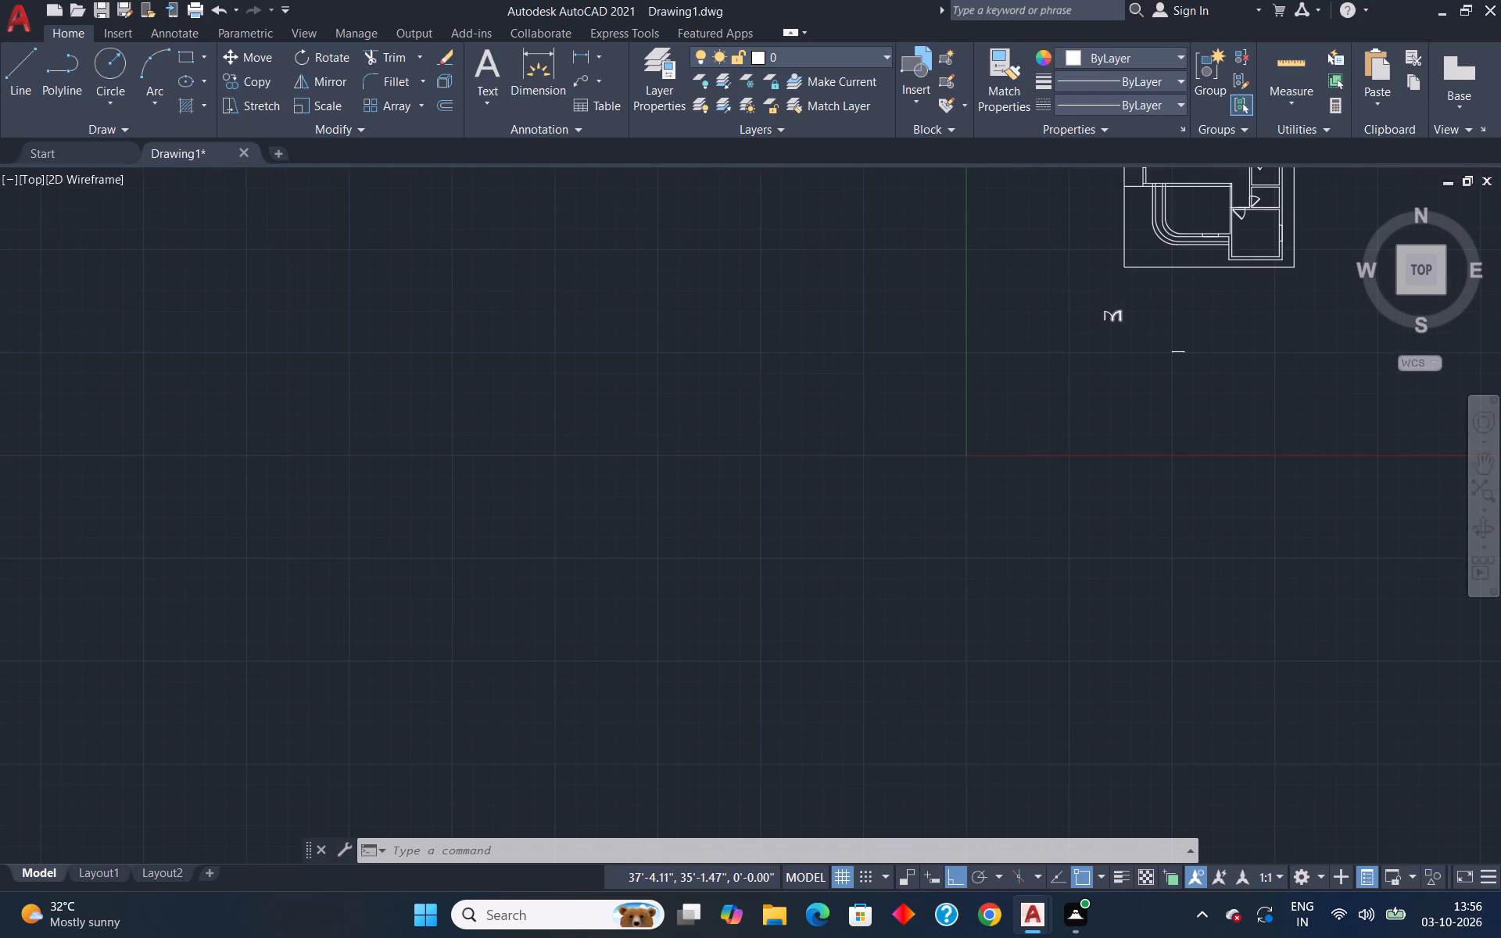
click(1084, 300)
click(1145, 363)
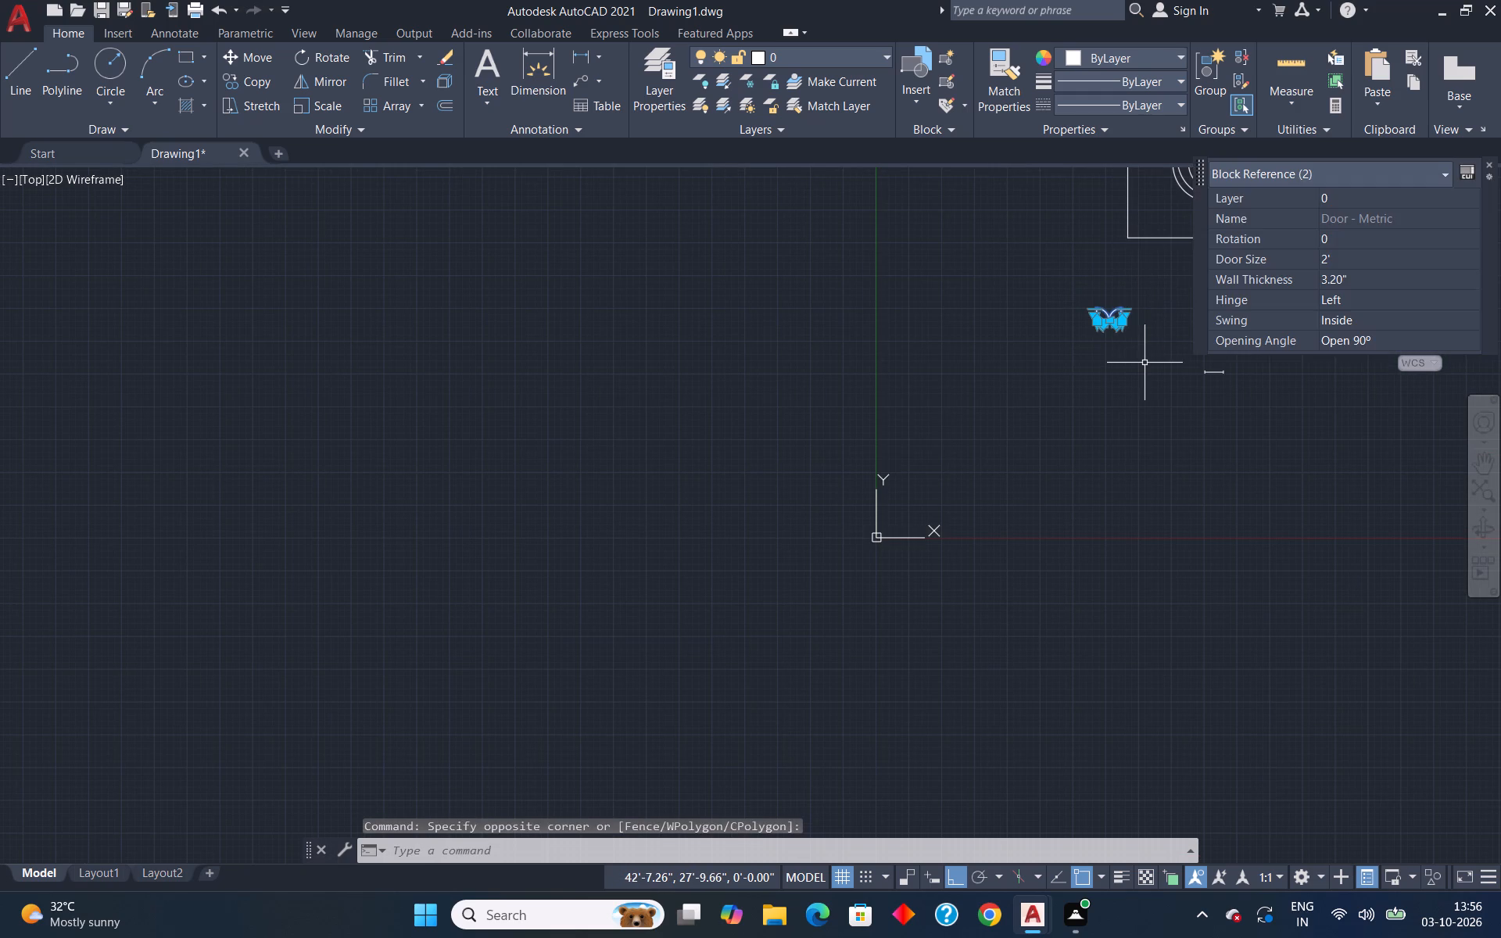
key(m)
key(Return)
scroll(1128, 303, up, 3)
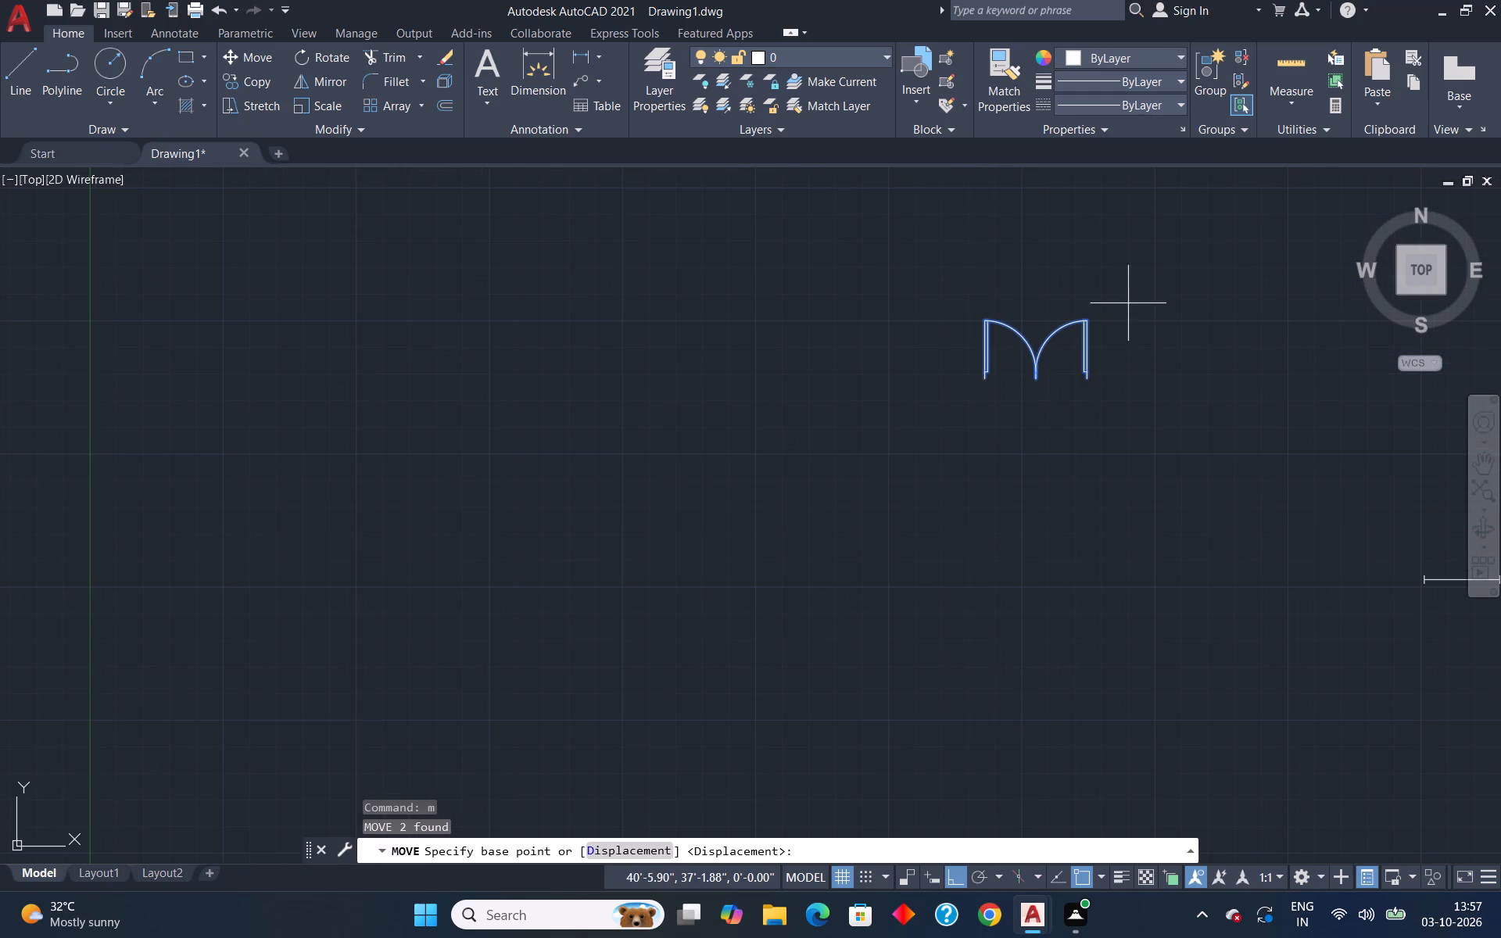
scroll(1041, 381, up, 3)
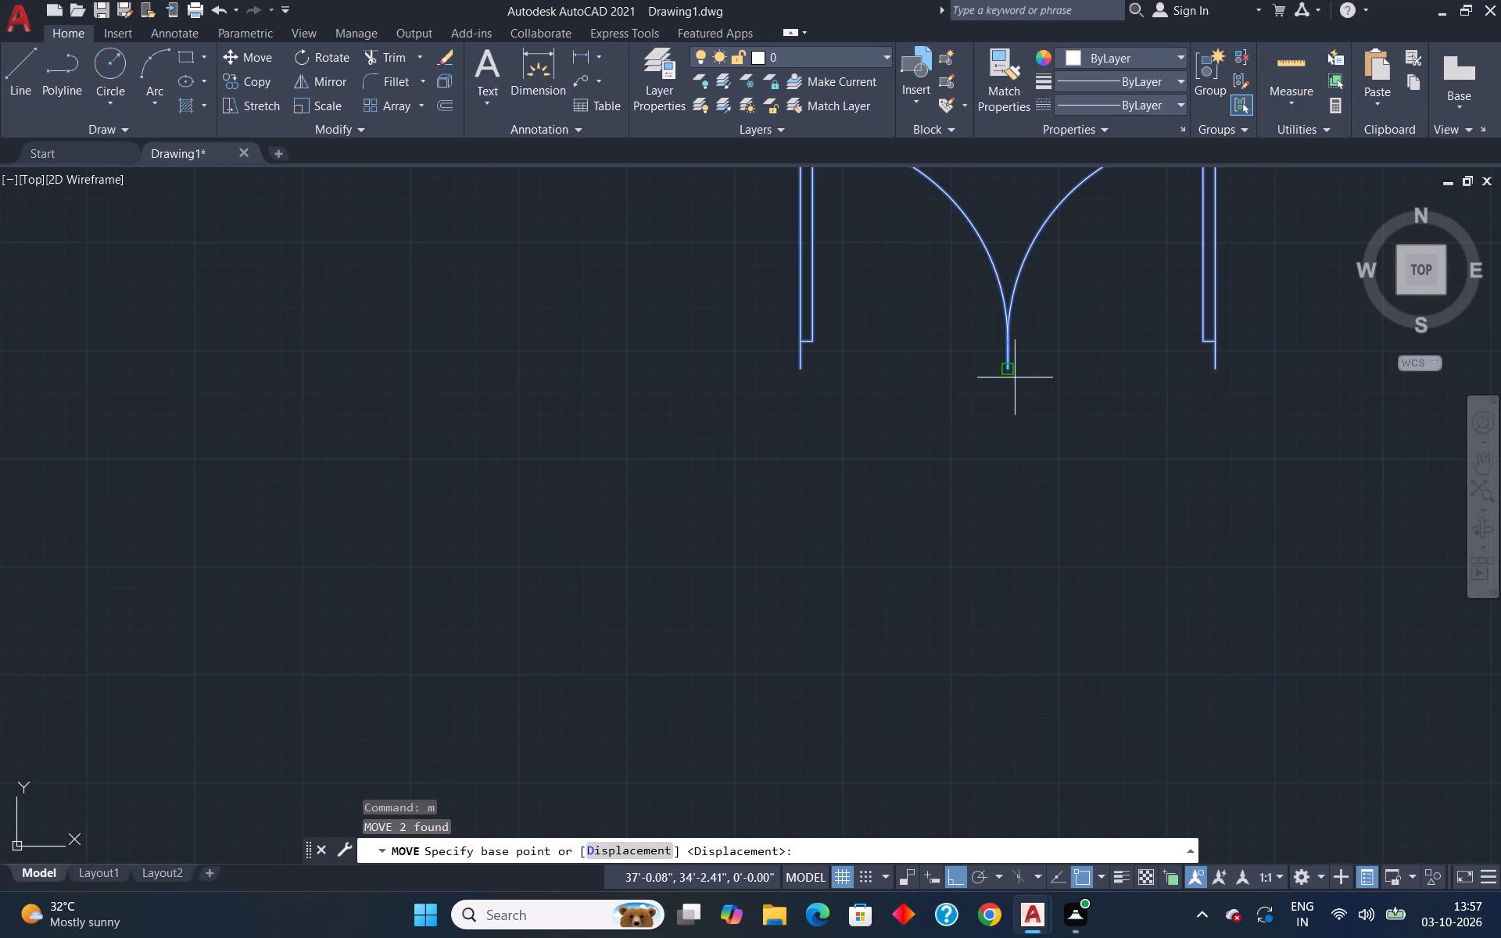
click(1008, 371)
scroll(1044, 386, down, 6)
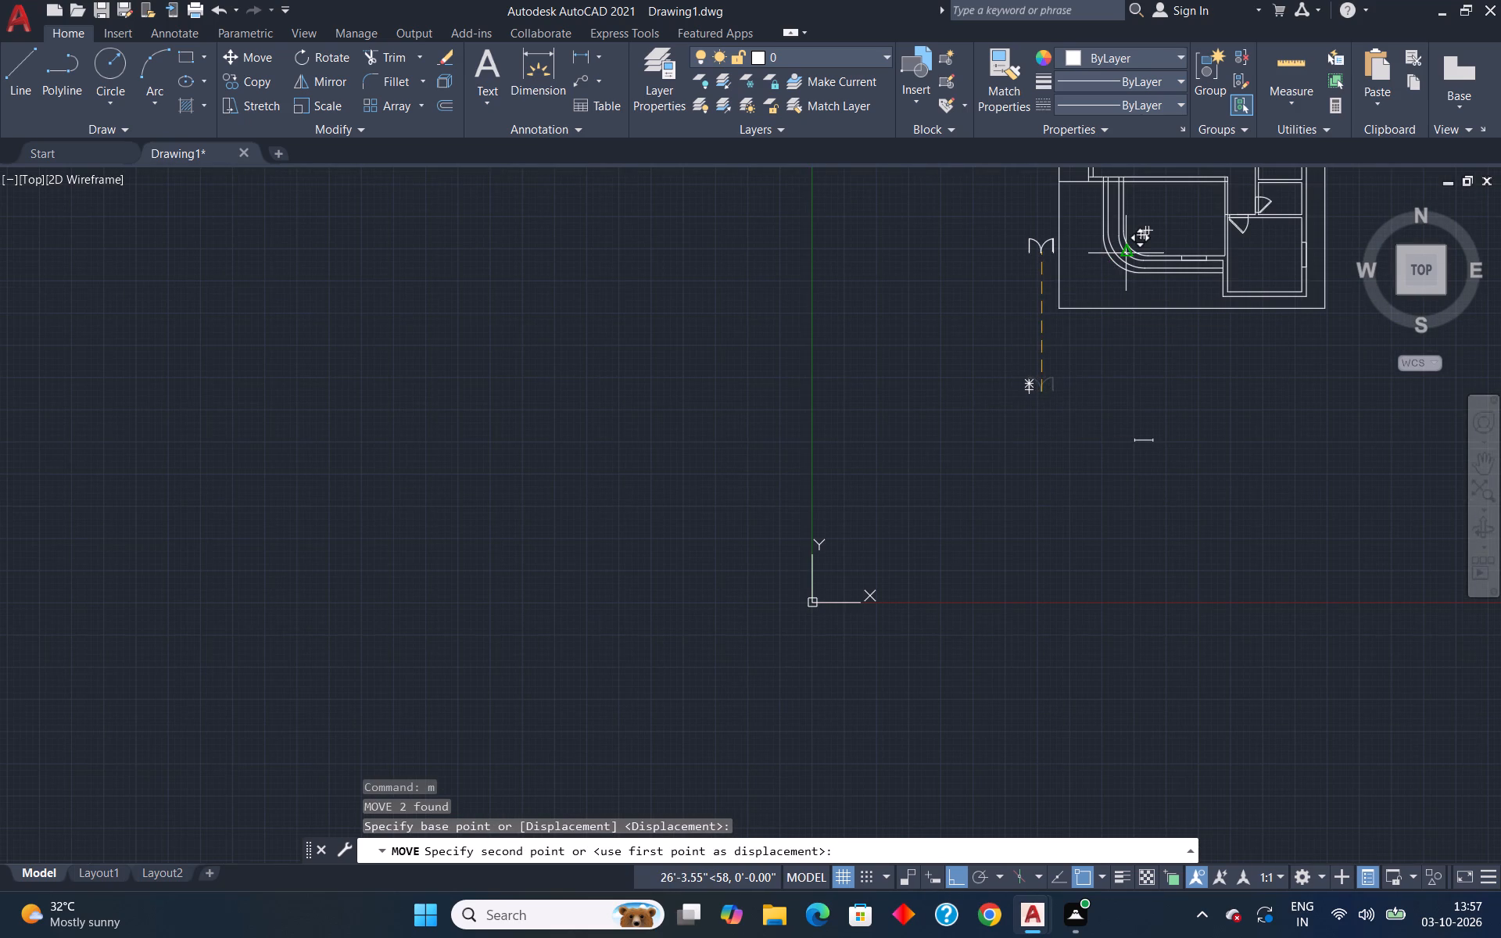
scroll(1128, 249, up, 4)
scroll(1127, 292, down, 3)
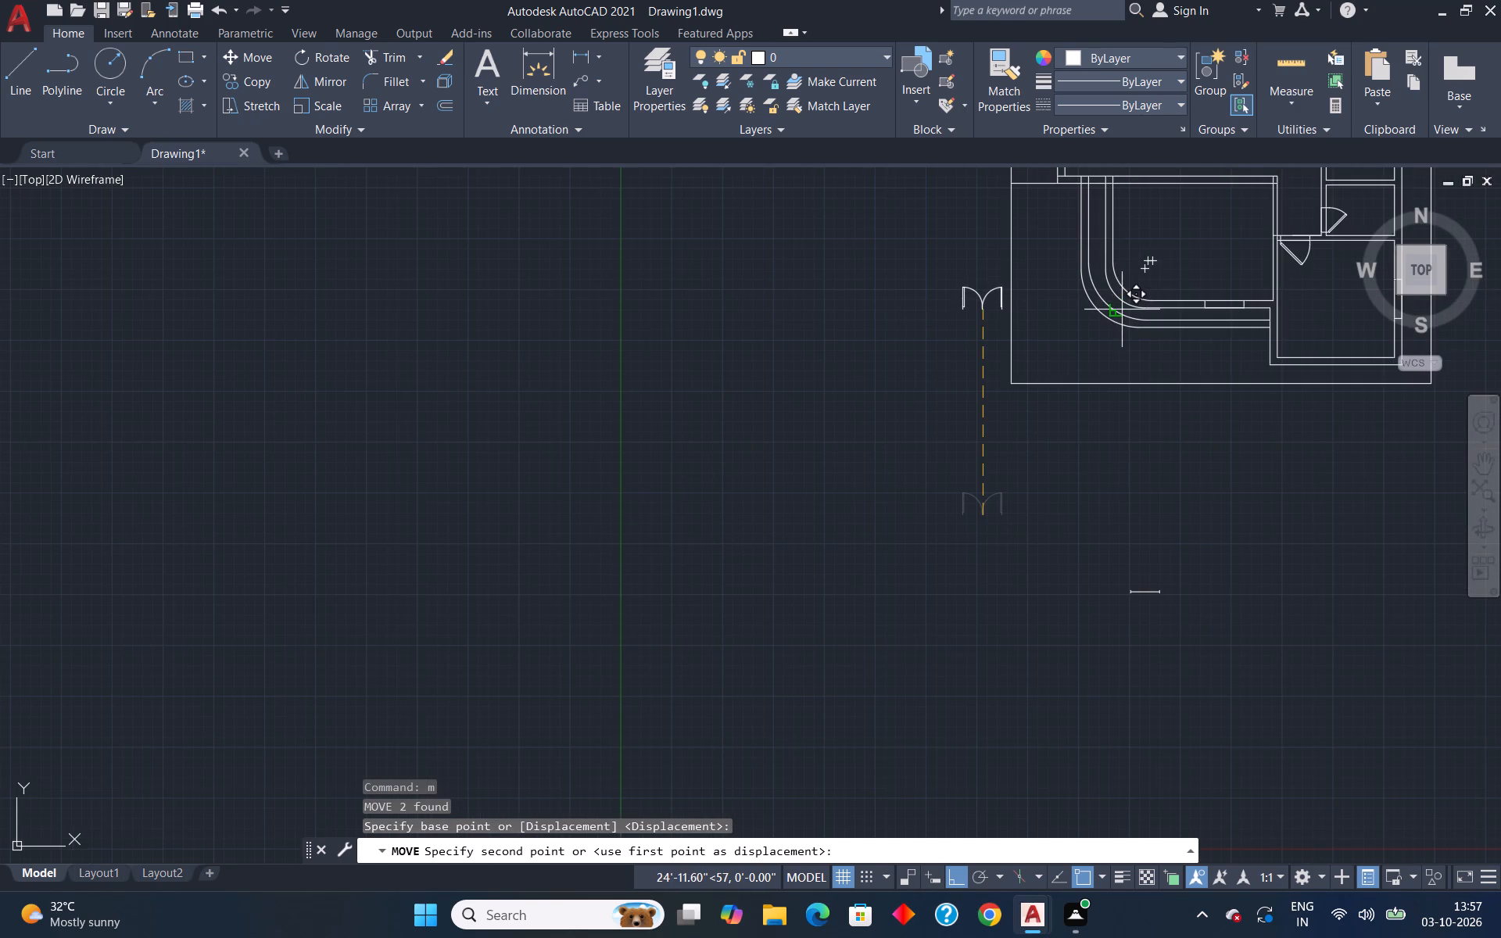
scroll(1137, 288, up, 2)
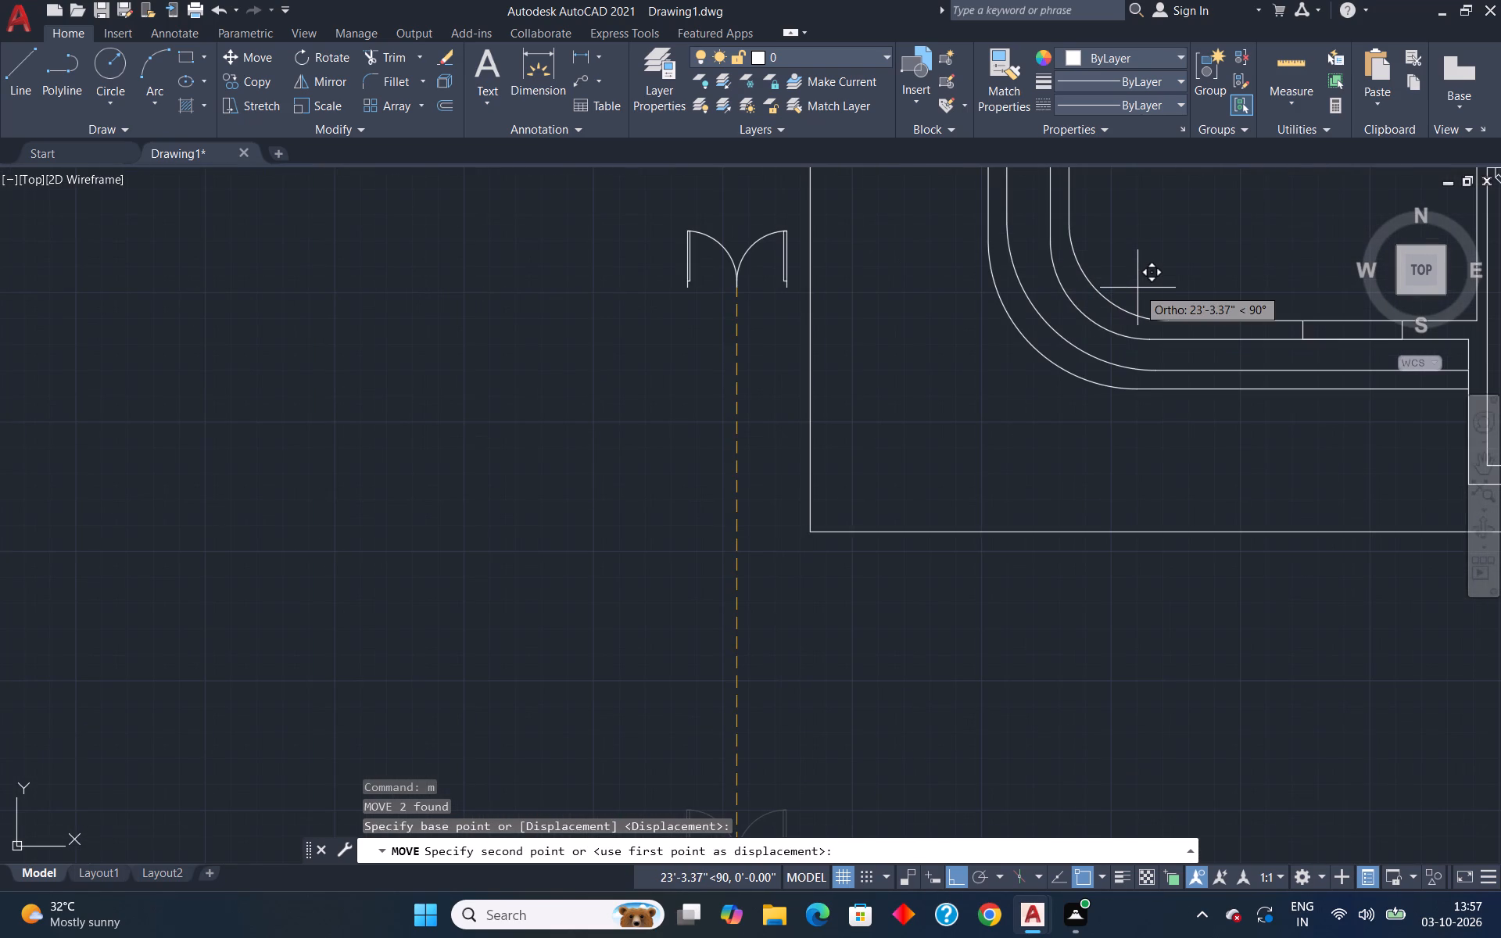
key(F8)
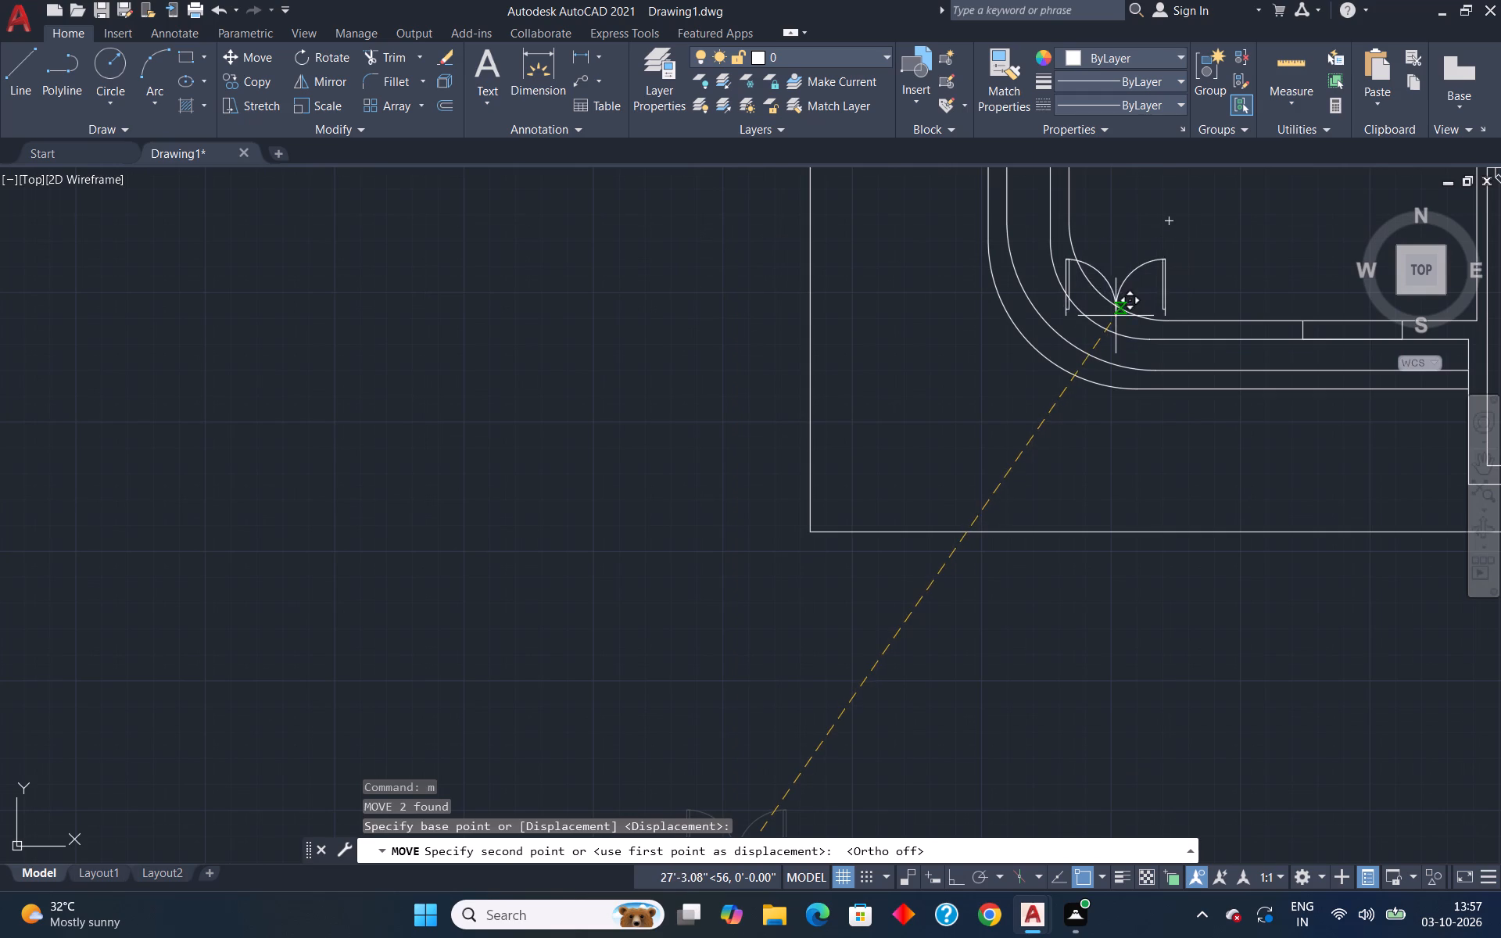
scroll(1119, 280, up, 2)
scroll(1119, 289, down, 4)
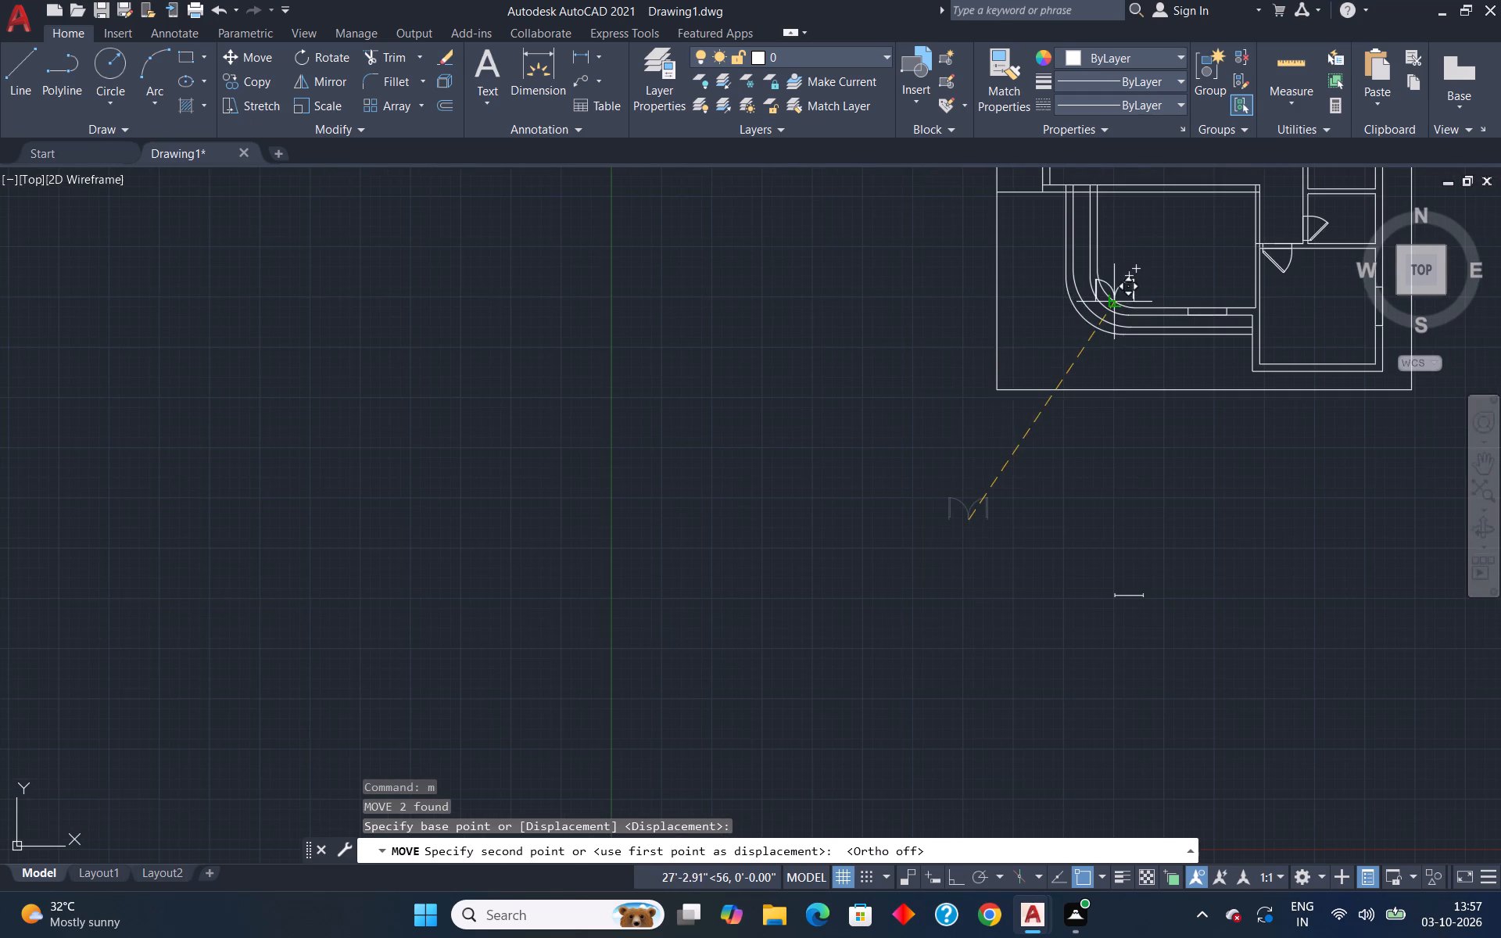
click(951, 496)
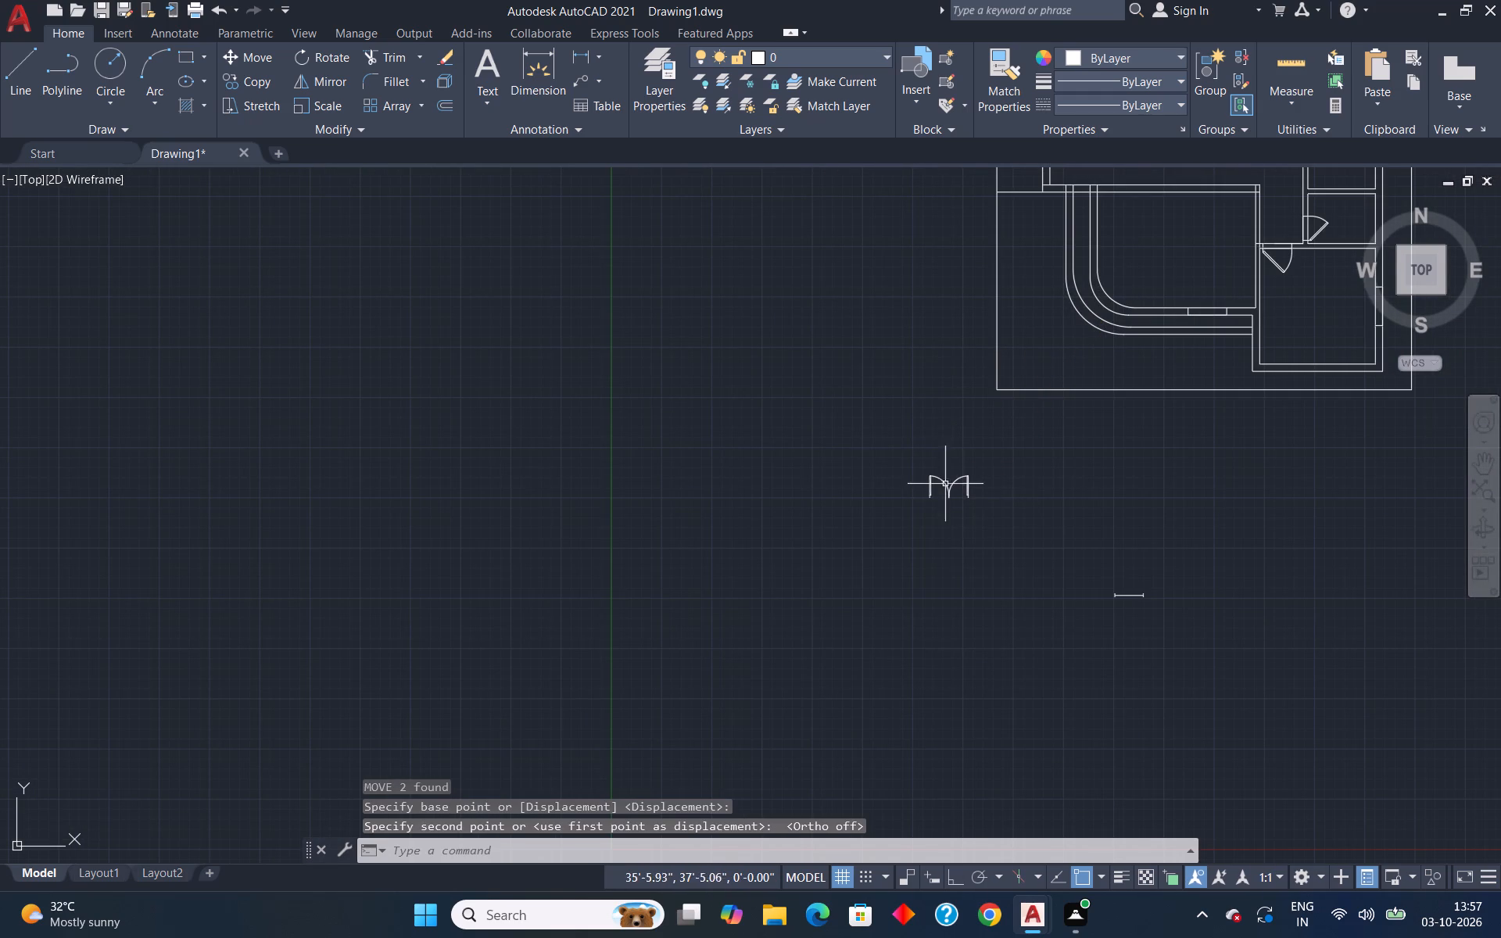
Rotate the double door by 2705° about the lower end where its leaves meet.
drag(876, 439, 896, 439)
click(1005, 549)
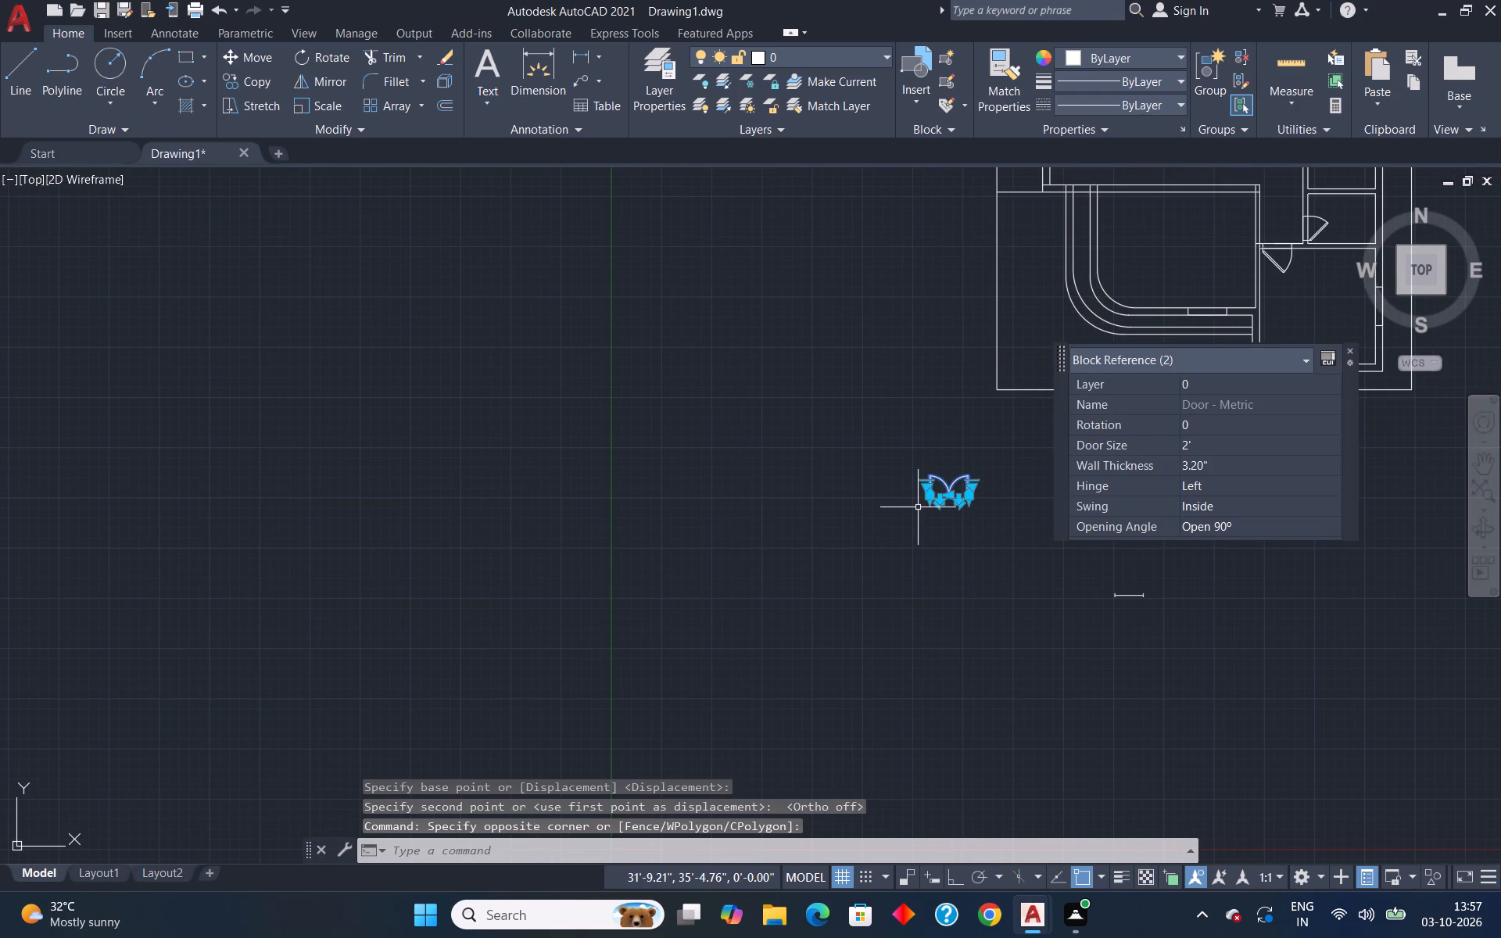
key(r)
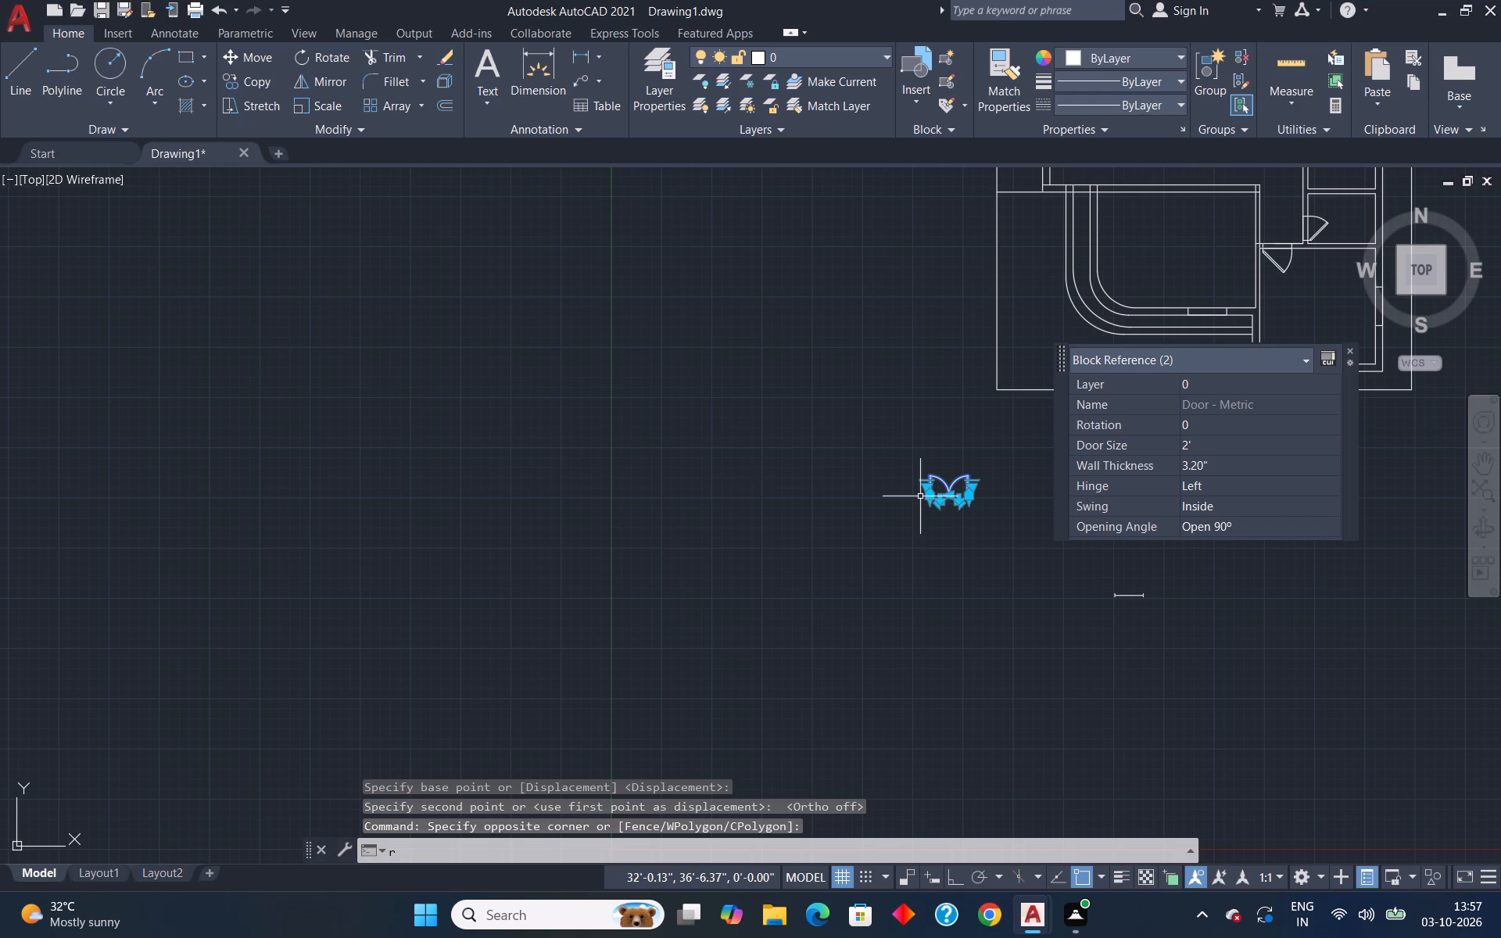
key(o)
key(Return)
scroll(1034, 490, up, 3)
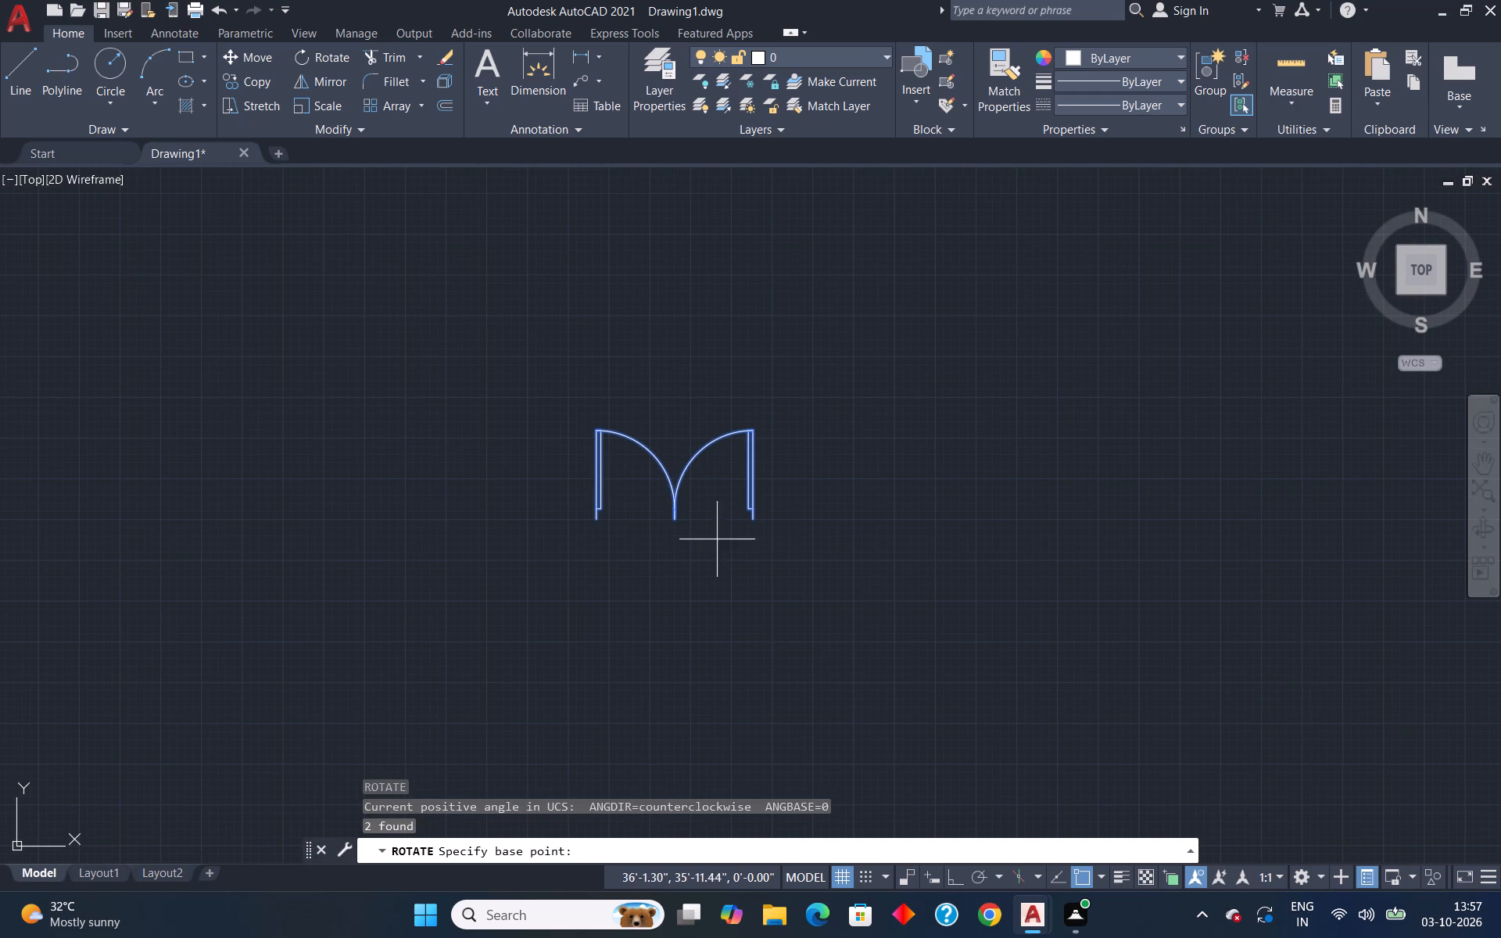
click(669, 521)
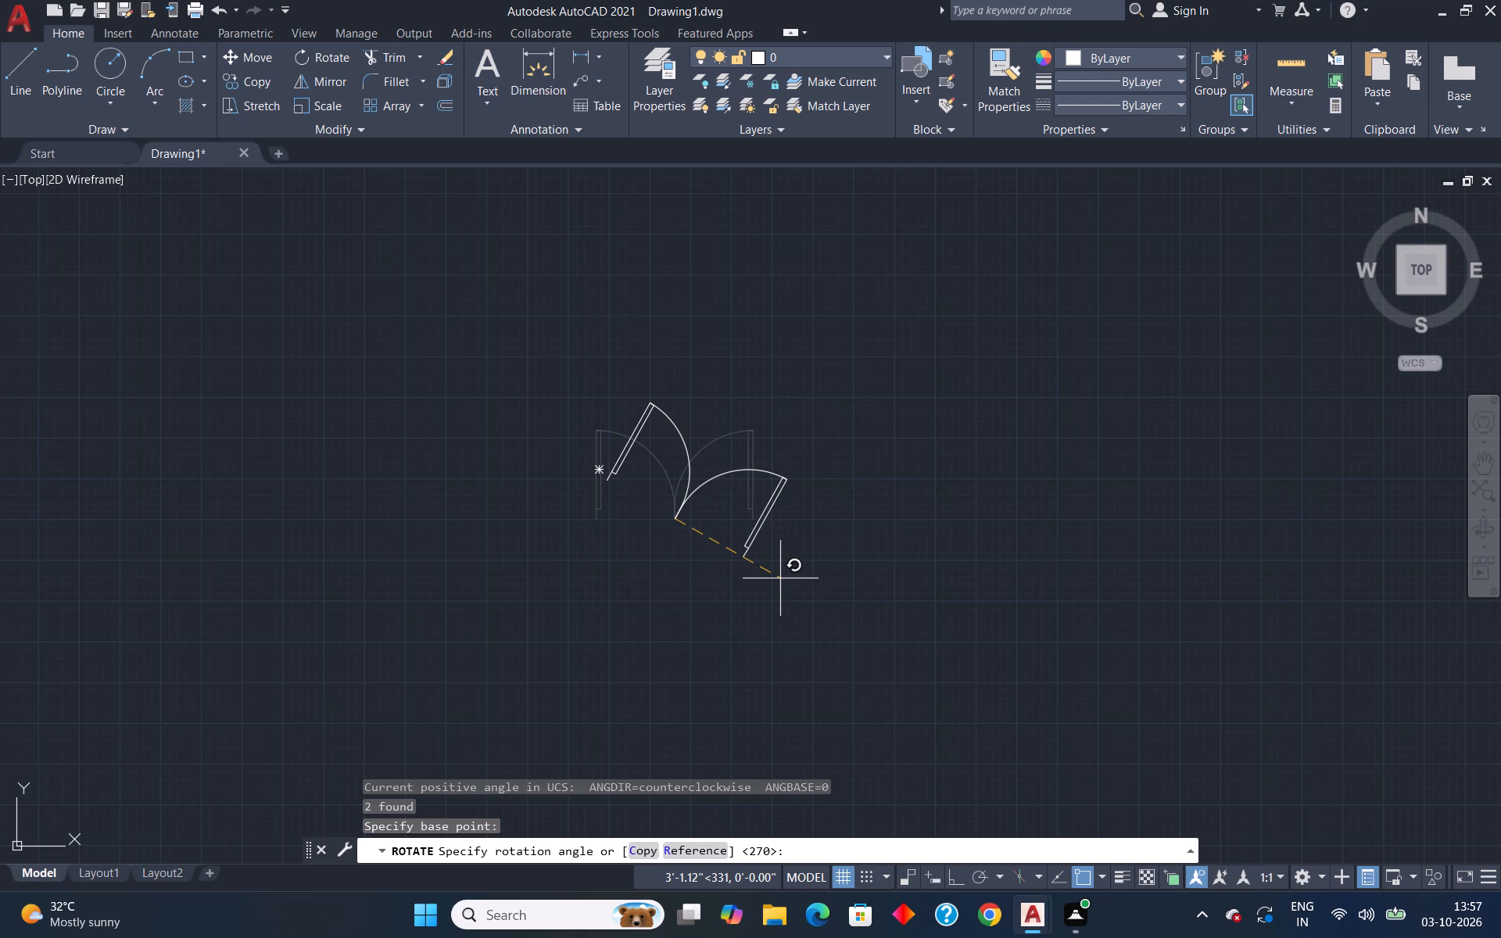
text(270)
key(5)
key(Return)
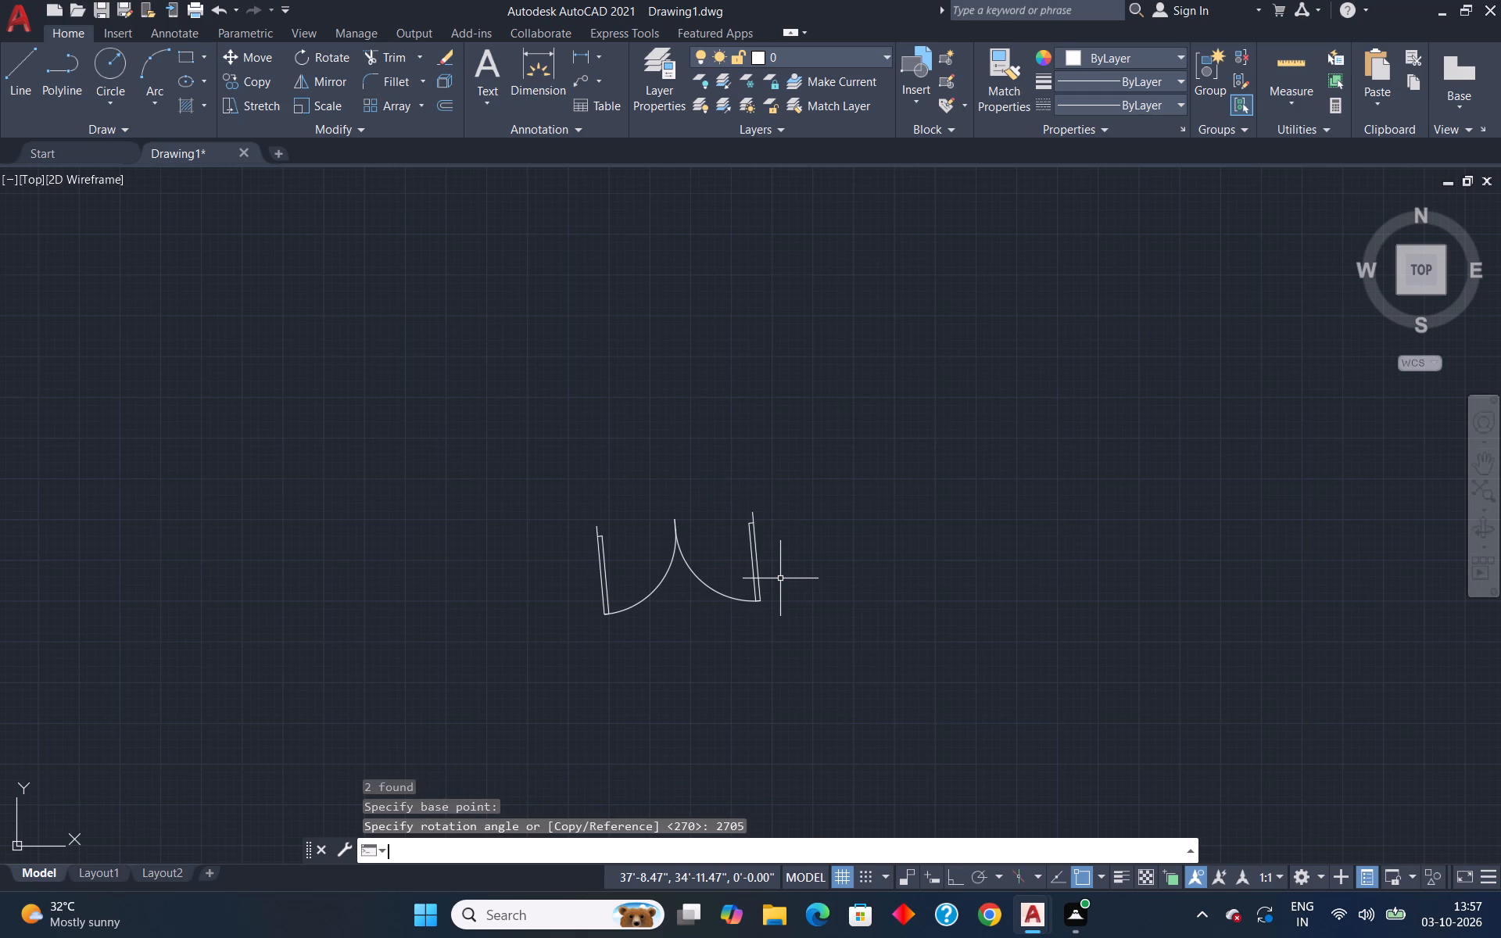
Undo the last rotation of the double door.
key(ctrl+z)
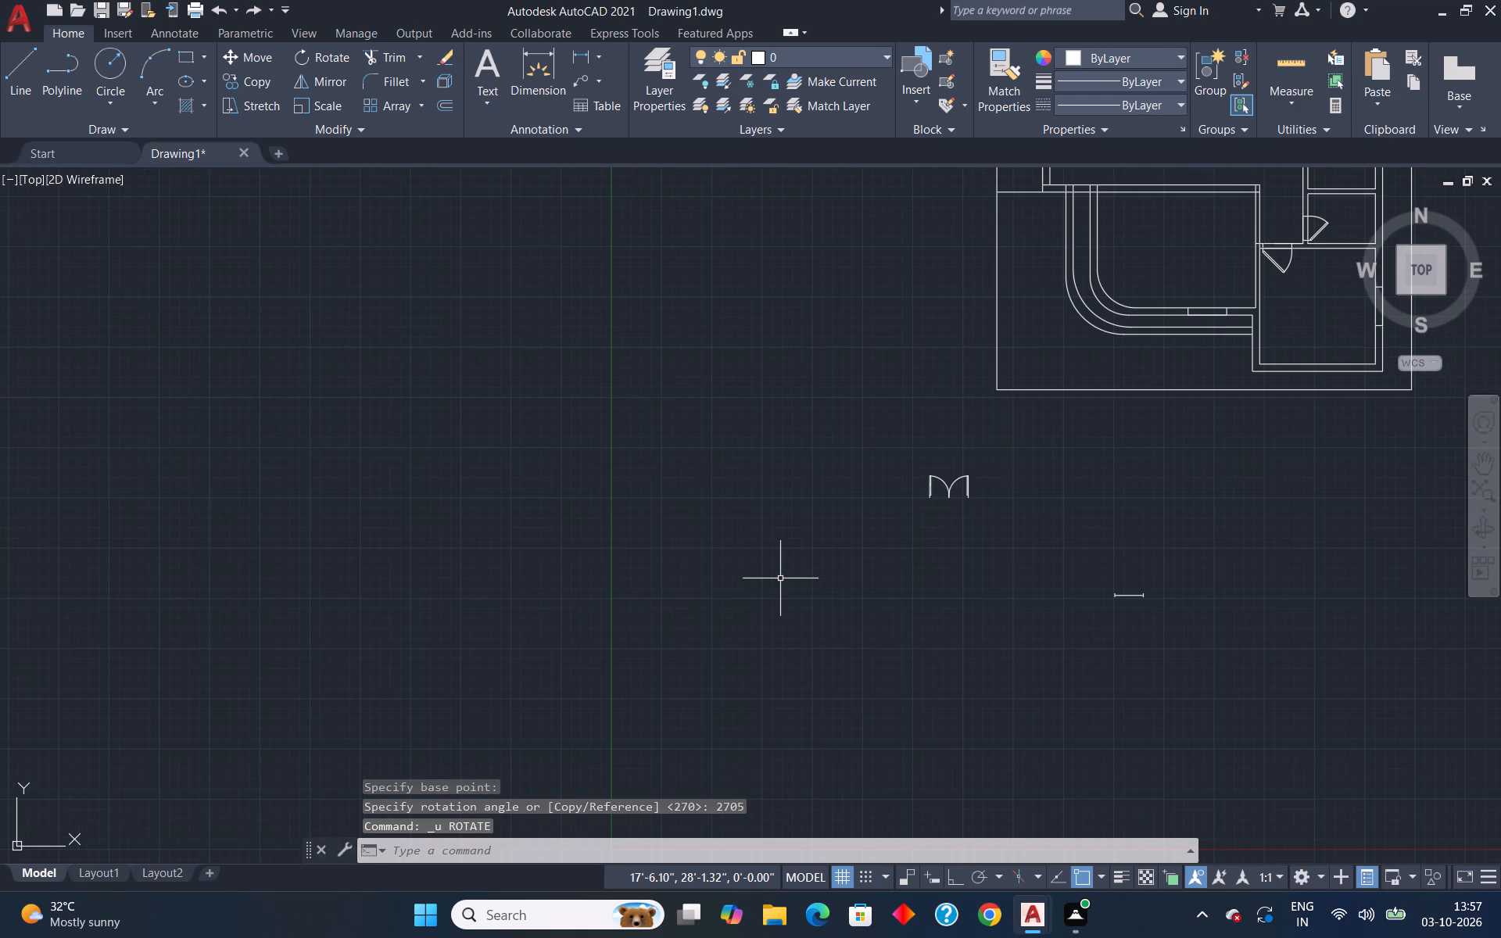
Rotate both leaves of the double door 270° about the lower end where they meet.
click(902, 453)
click(1001, 555)
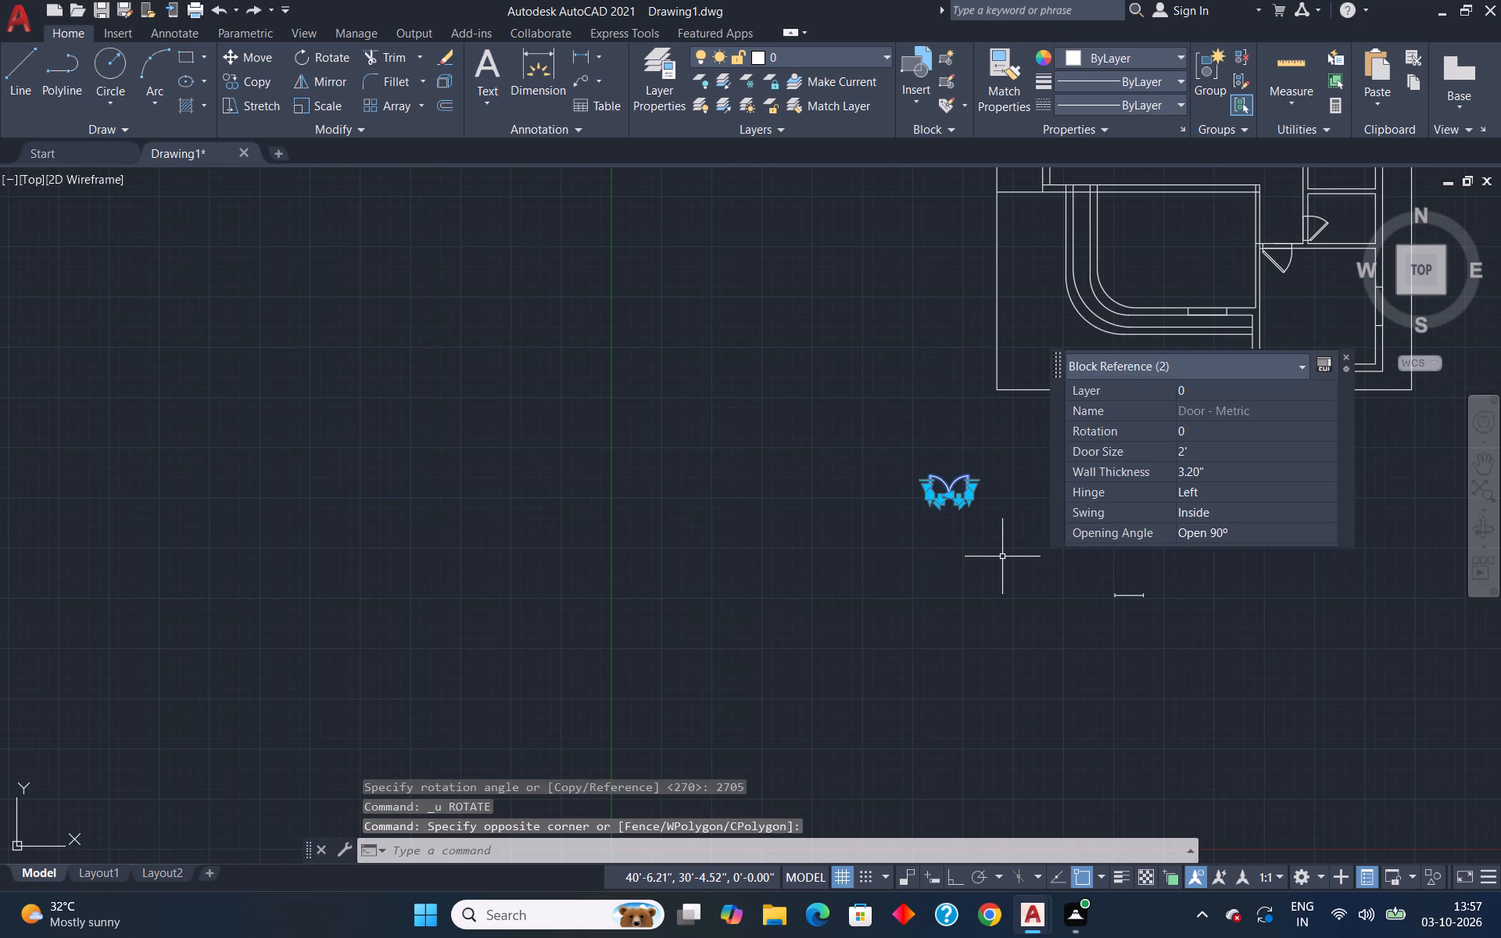
text(ro)
key(Return)
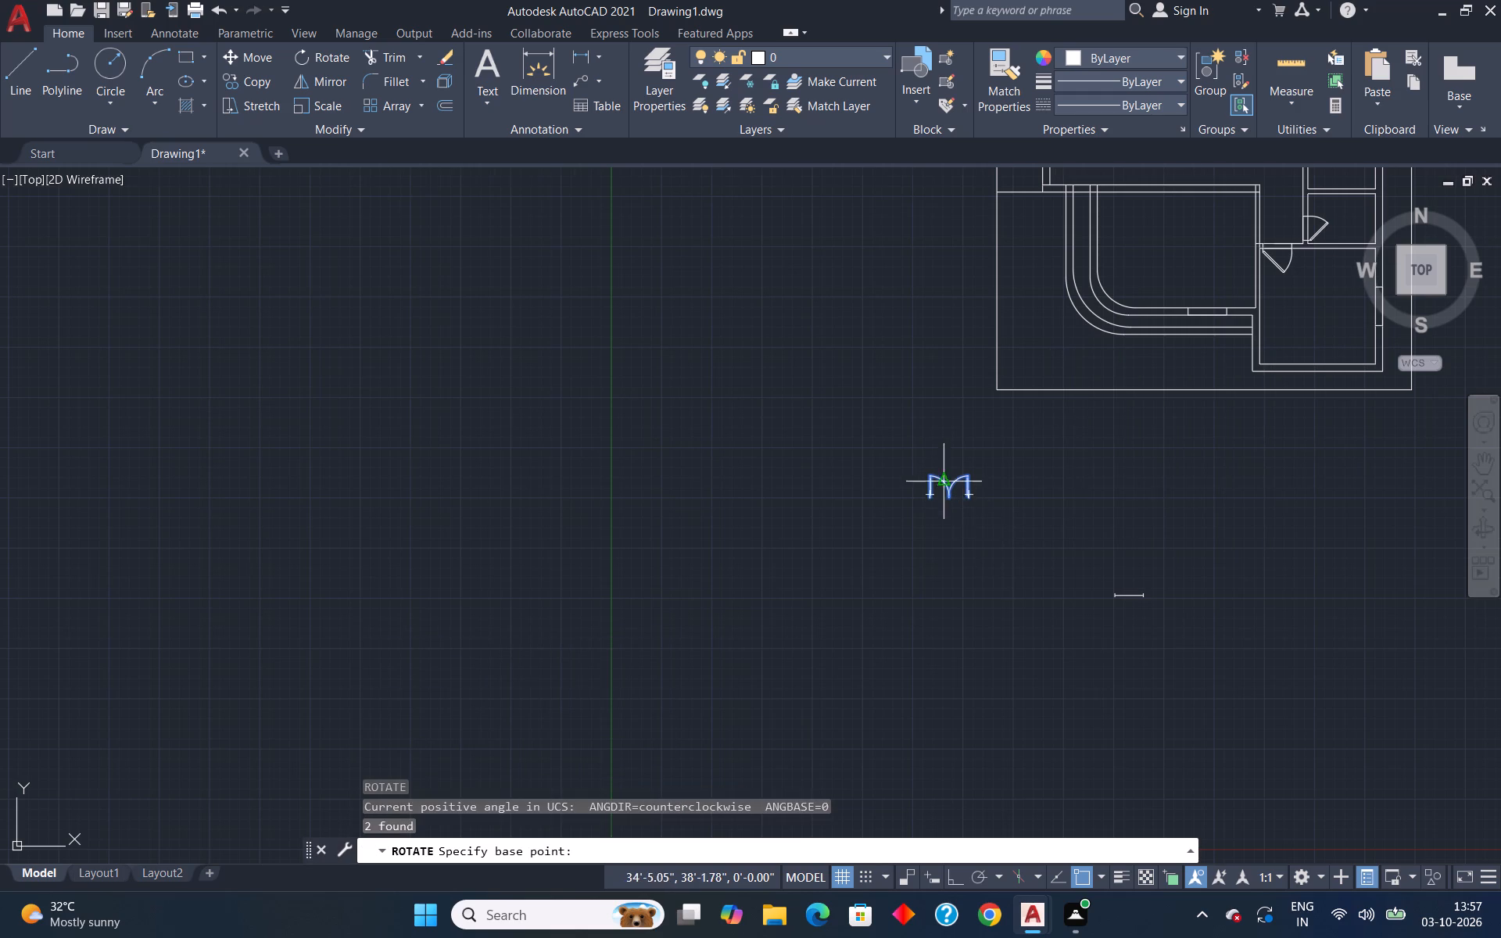
scroll(939, 477, up, 3)
scroll(970, 556, up, 2)
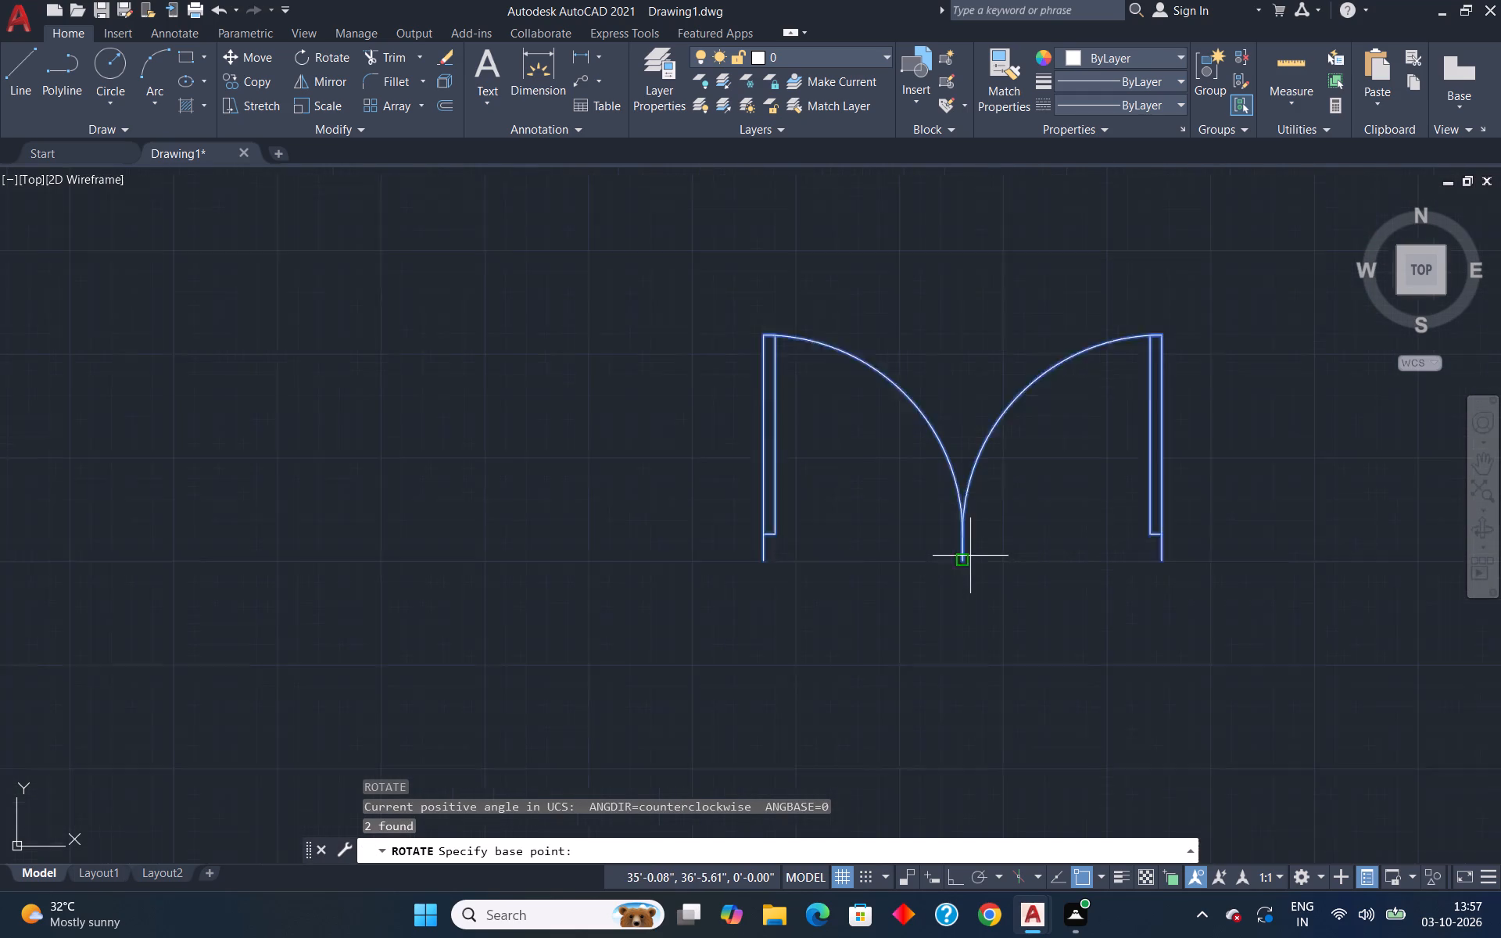
scroll(970, 556, up, 1)
click(953, 558)
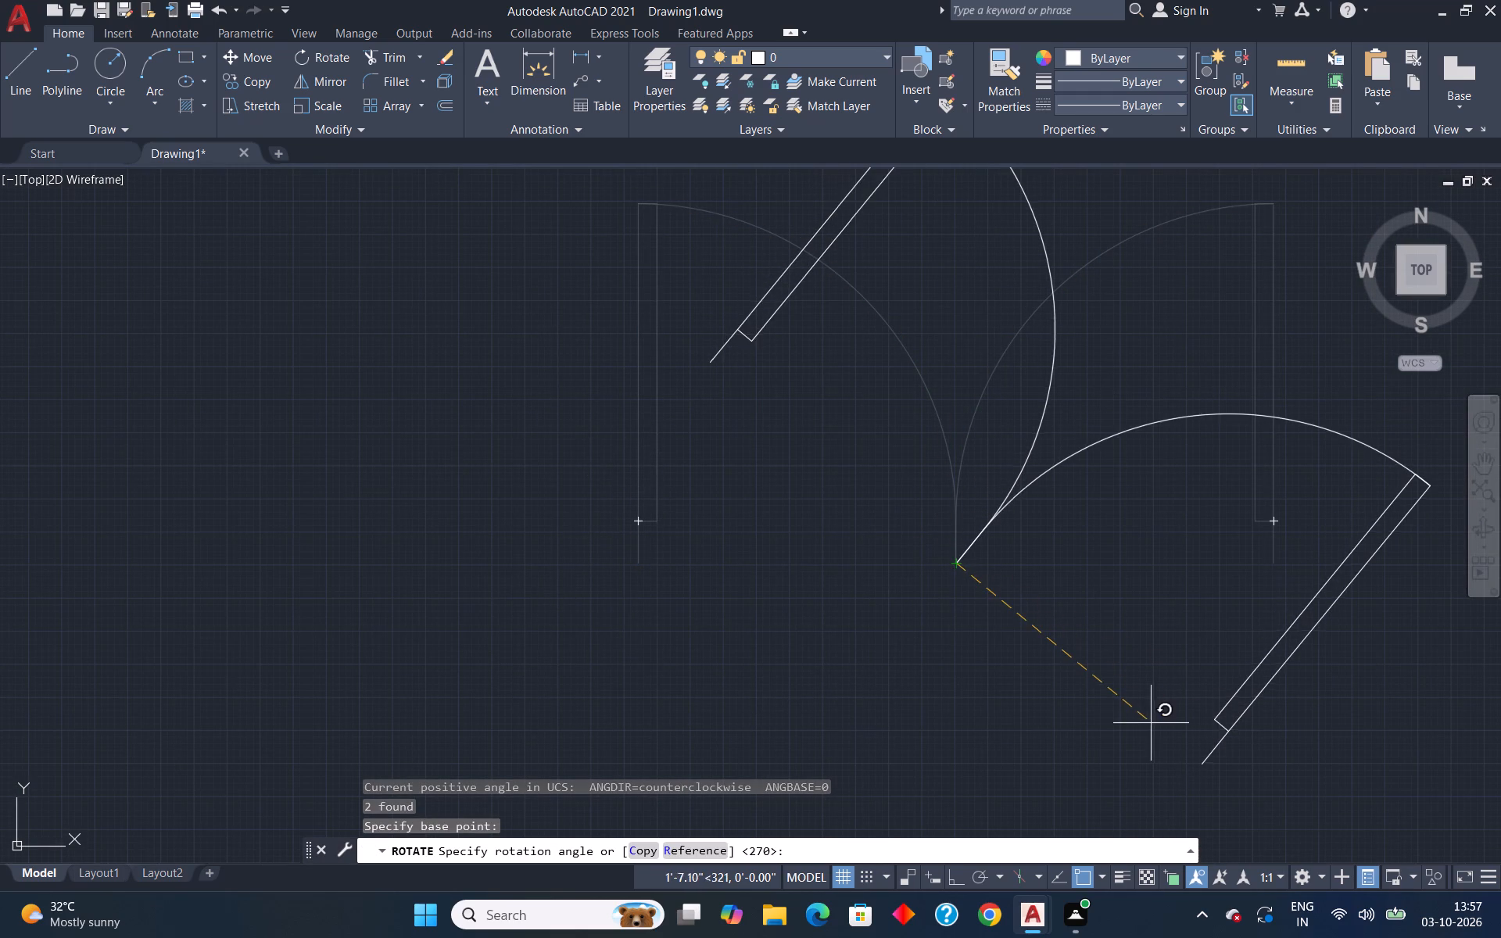
text(275)
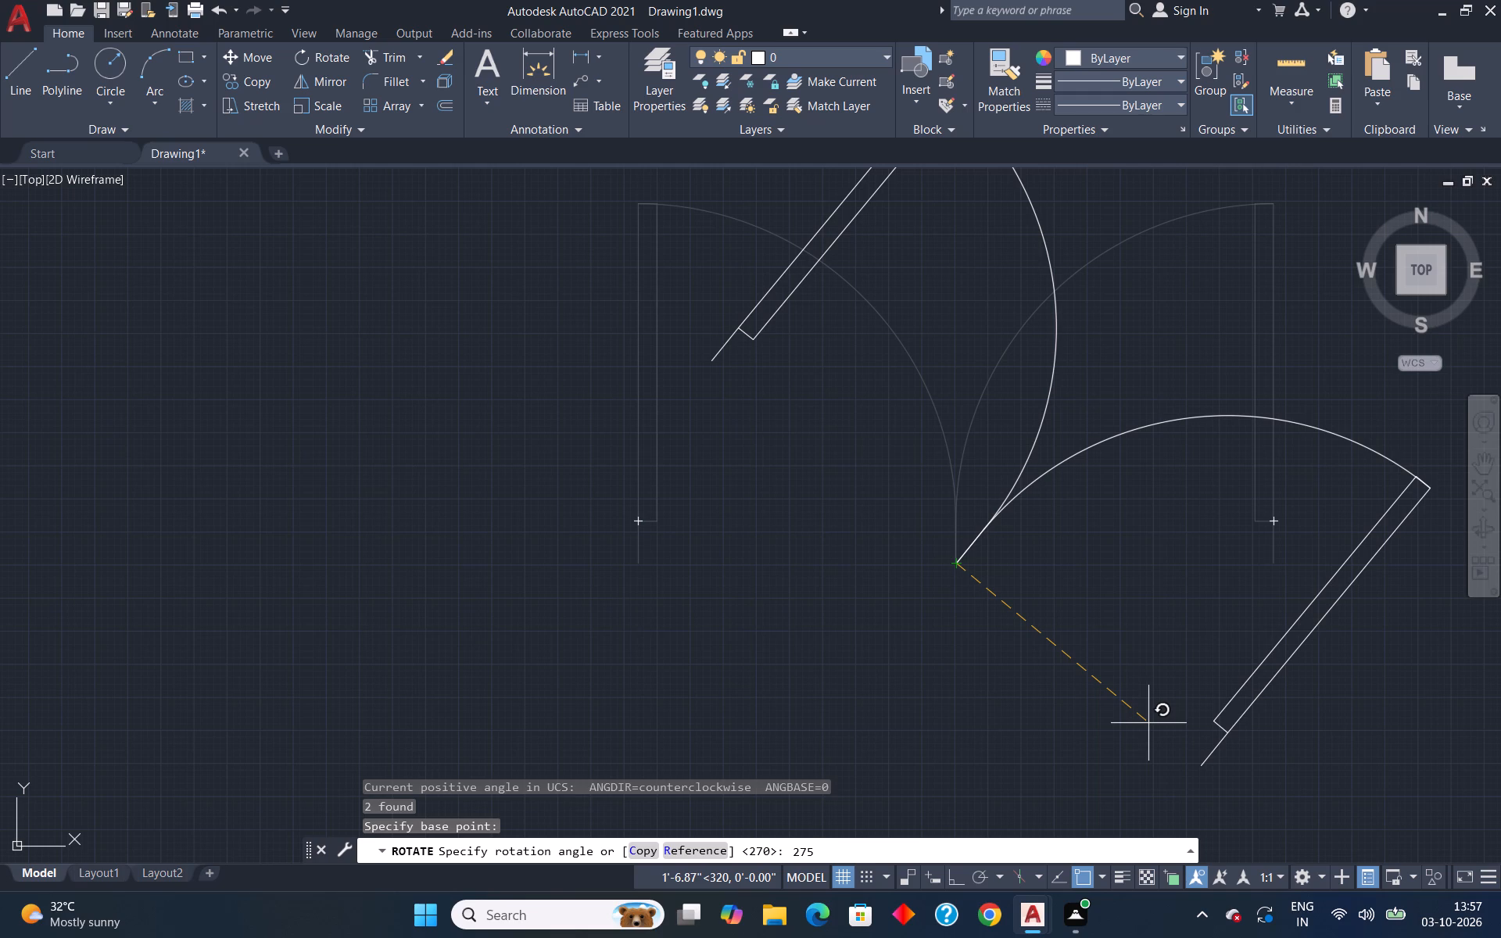
key(BackSpace)
key(0)
key(Return)
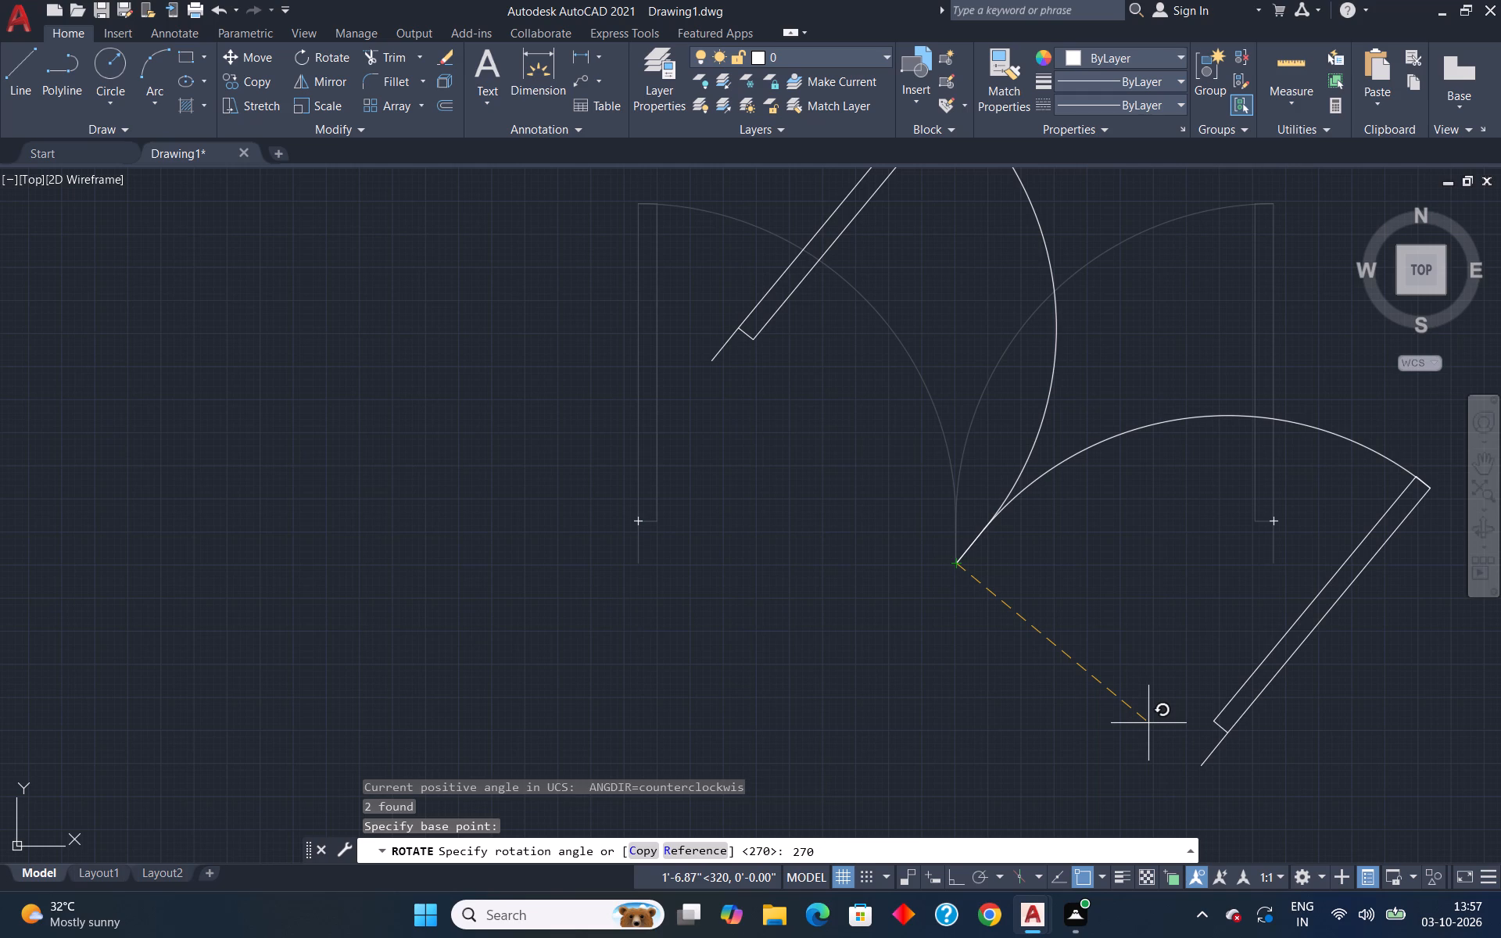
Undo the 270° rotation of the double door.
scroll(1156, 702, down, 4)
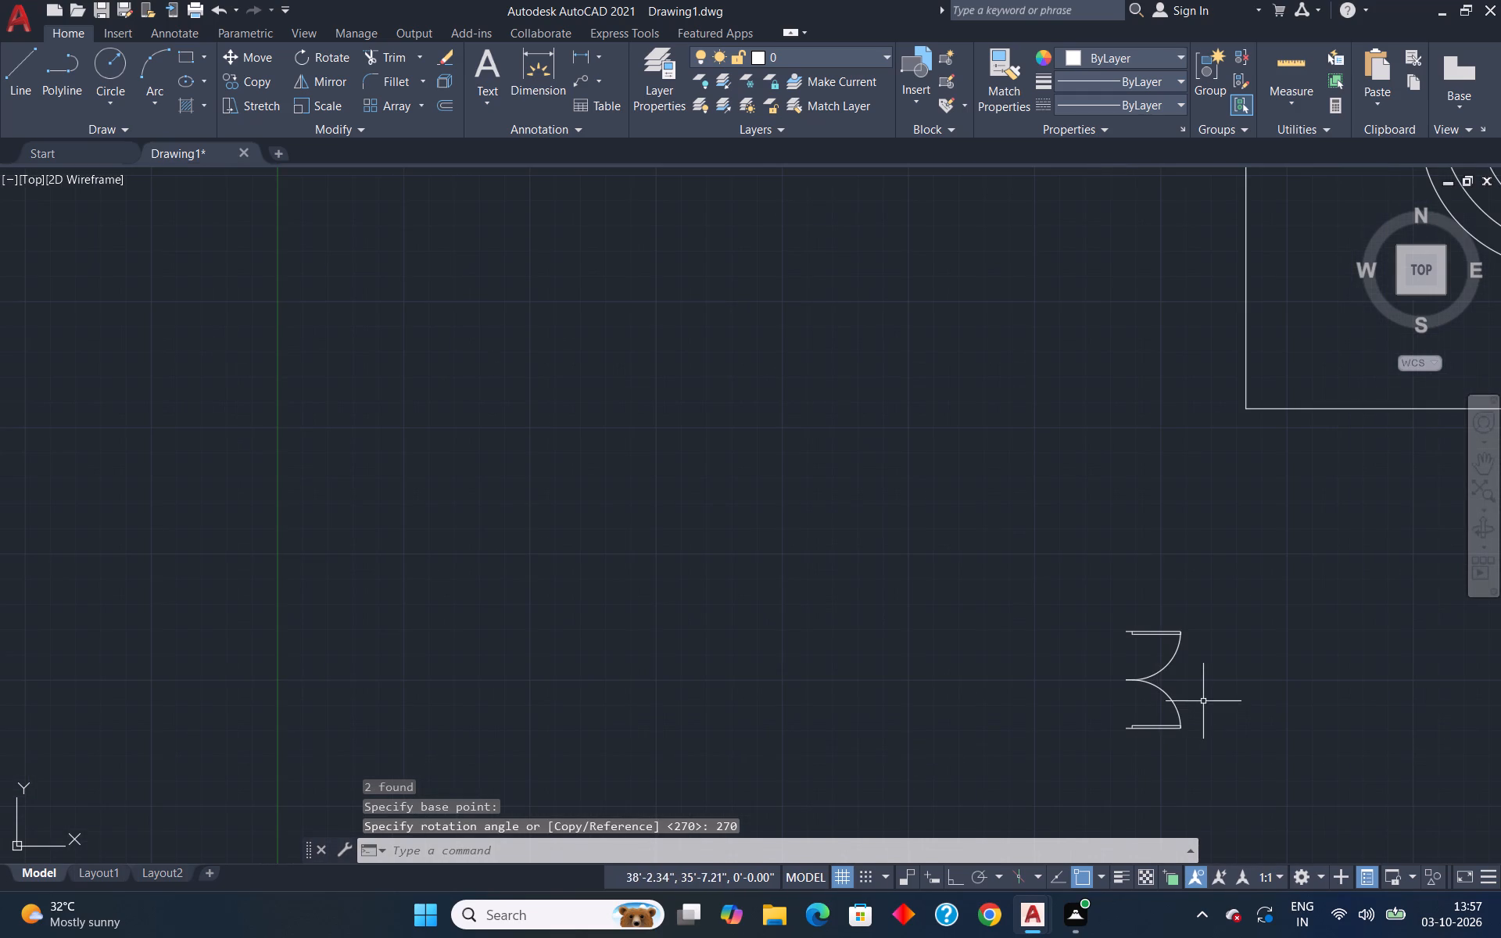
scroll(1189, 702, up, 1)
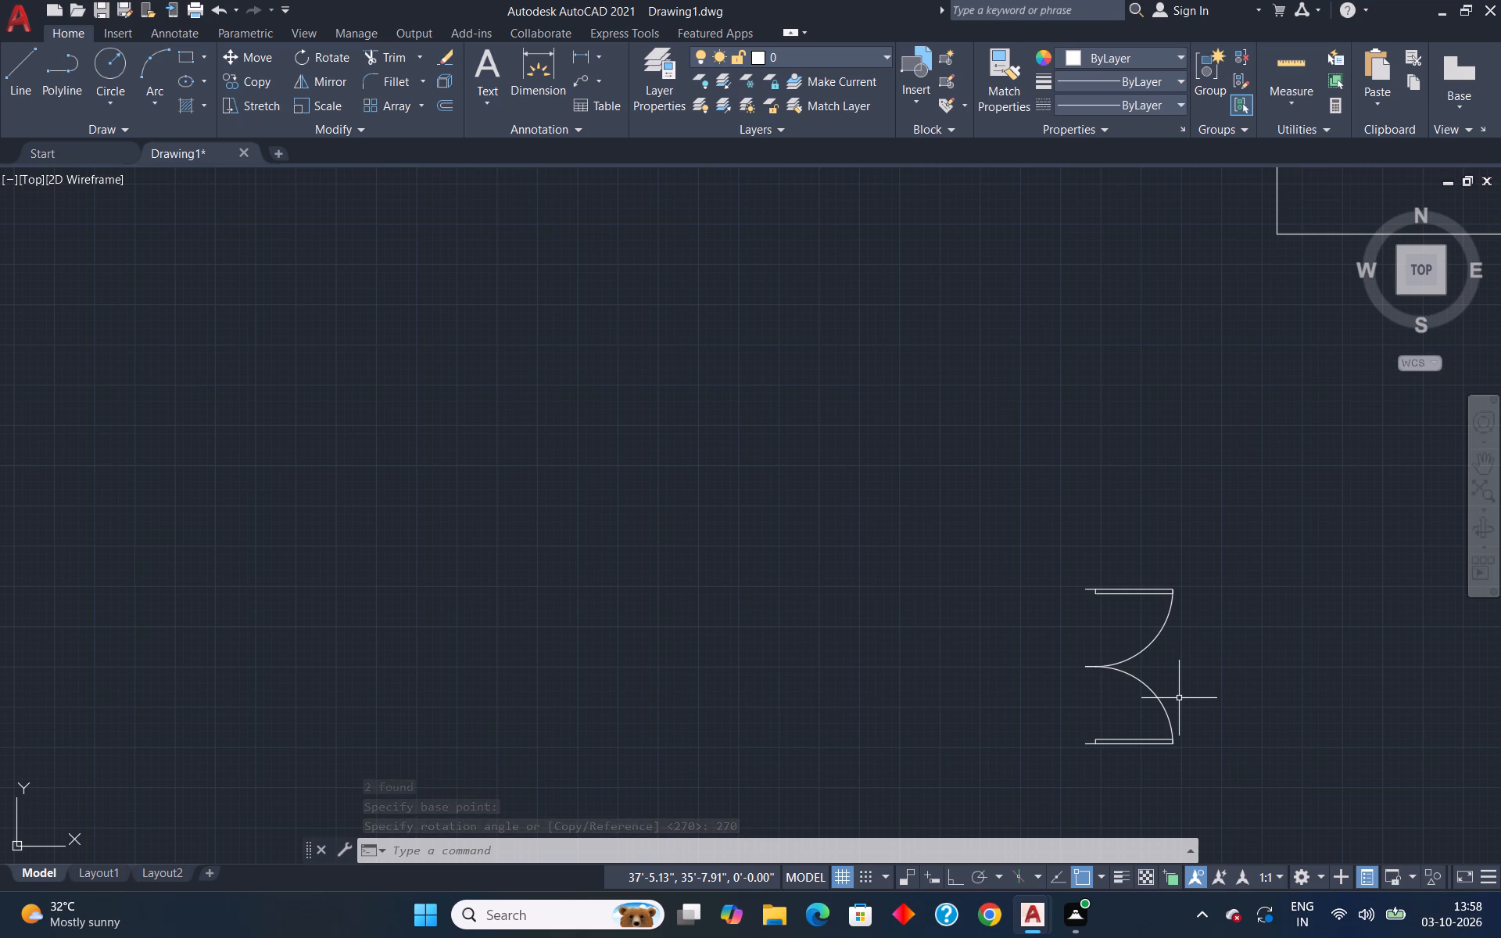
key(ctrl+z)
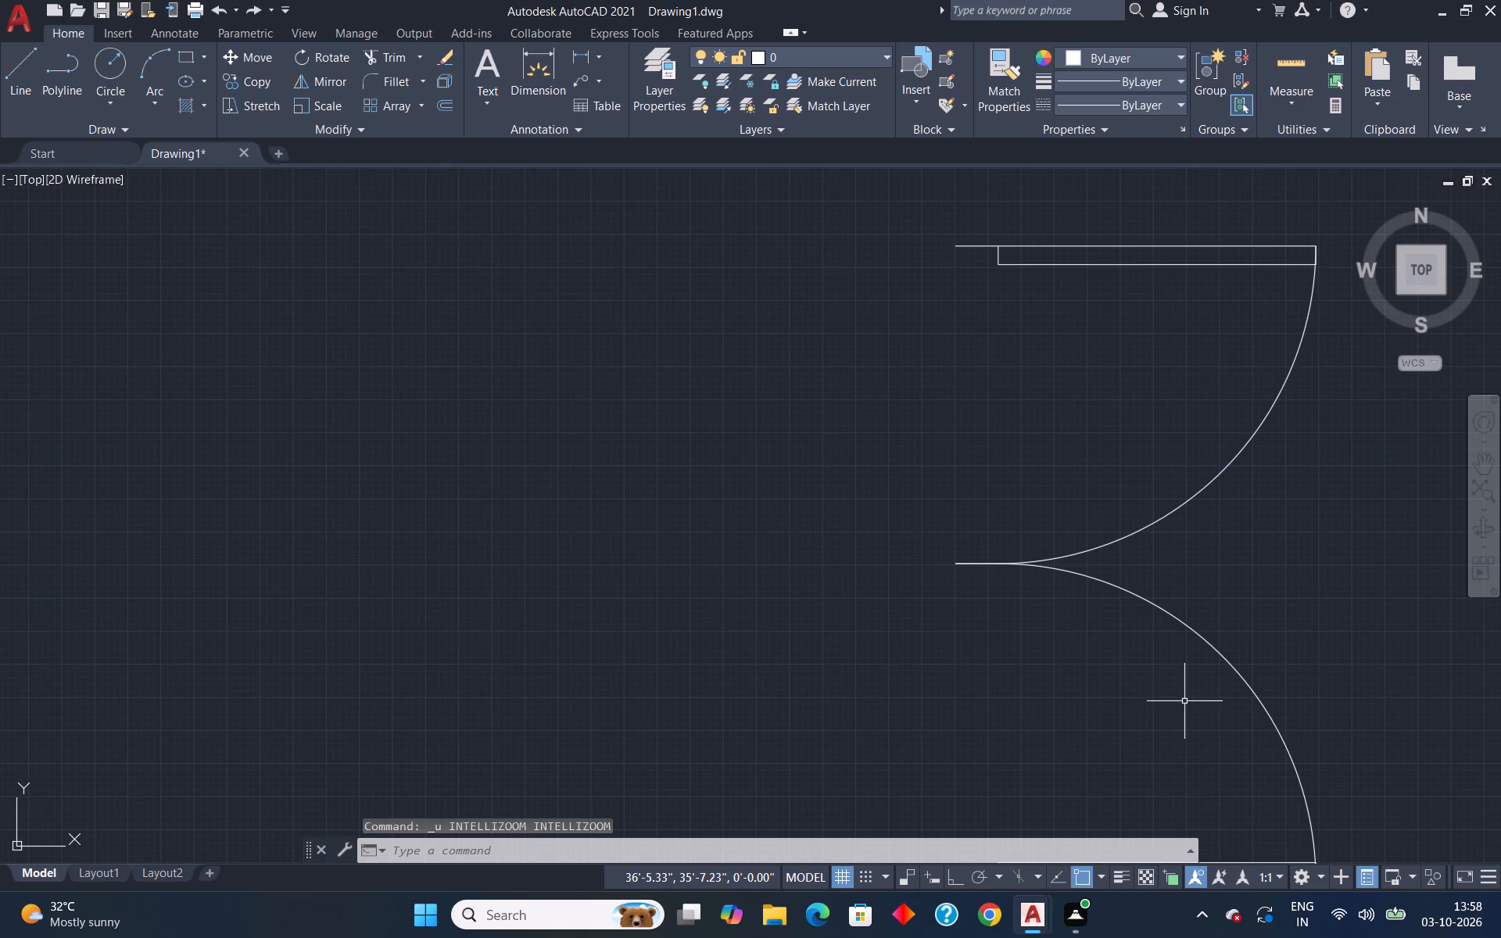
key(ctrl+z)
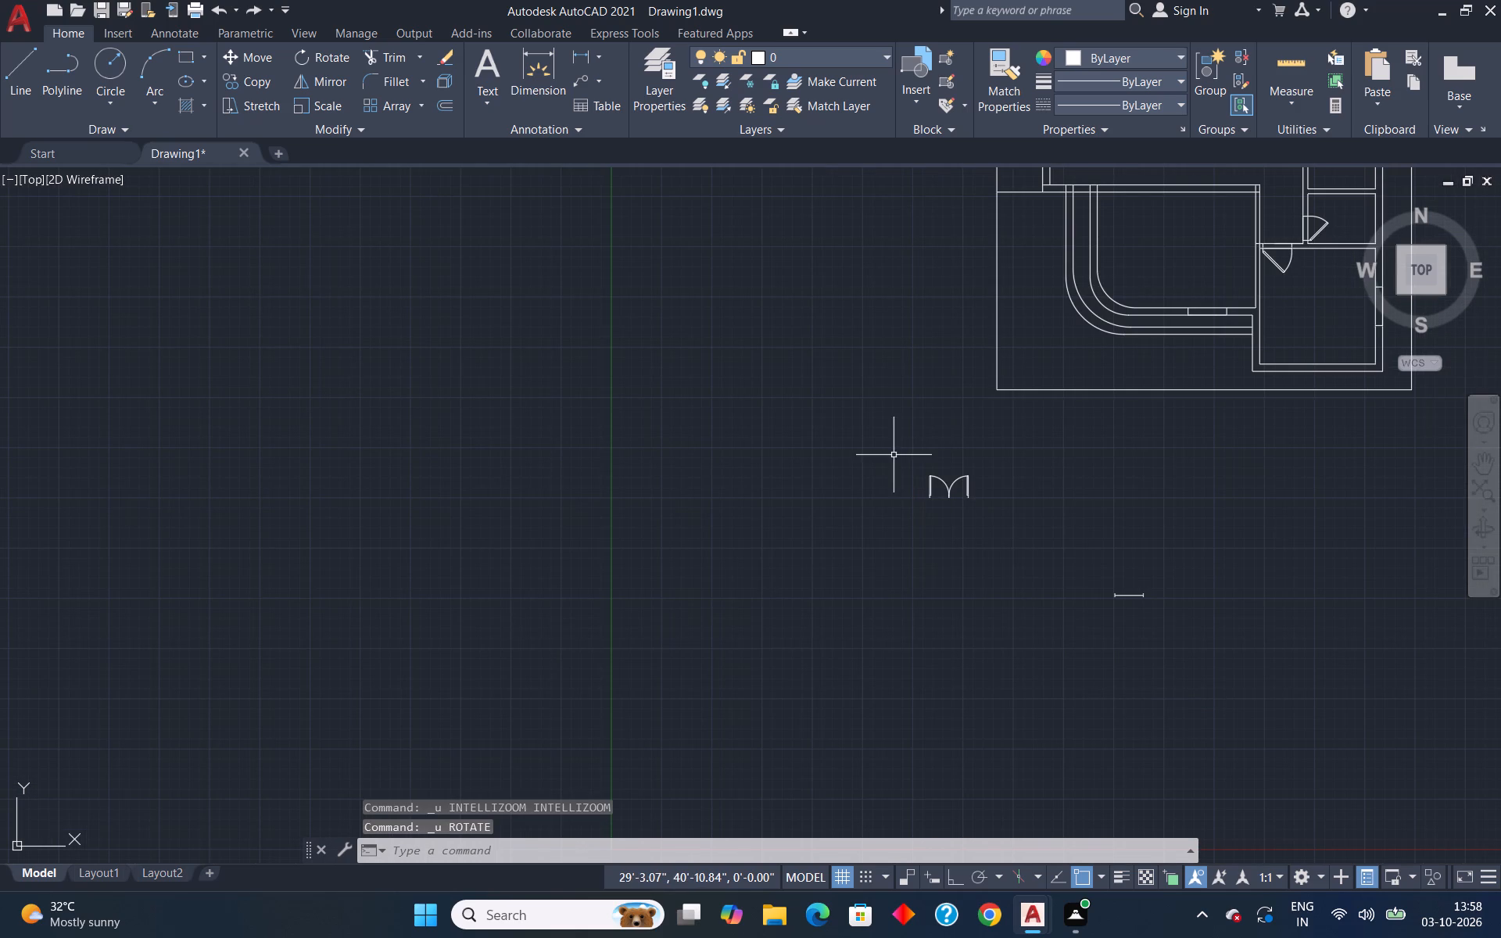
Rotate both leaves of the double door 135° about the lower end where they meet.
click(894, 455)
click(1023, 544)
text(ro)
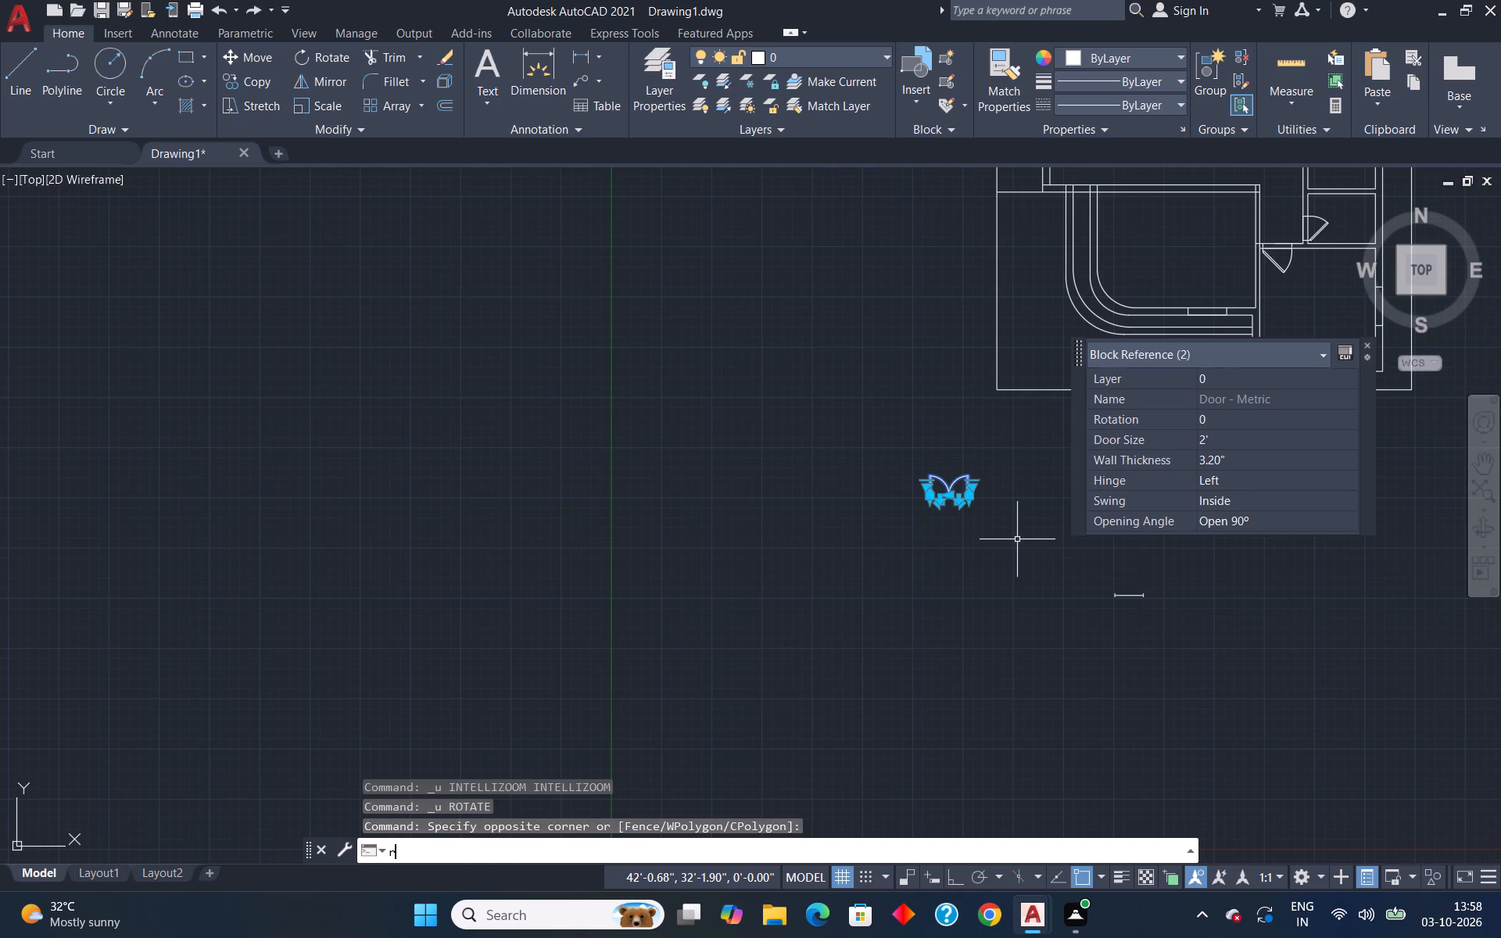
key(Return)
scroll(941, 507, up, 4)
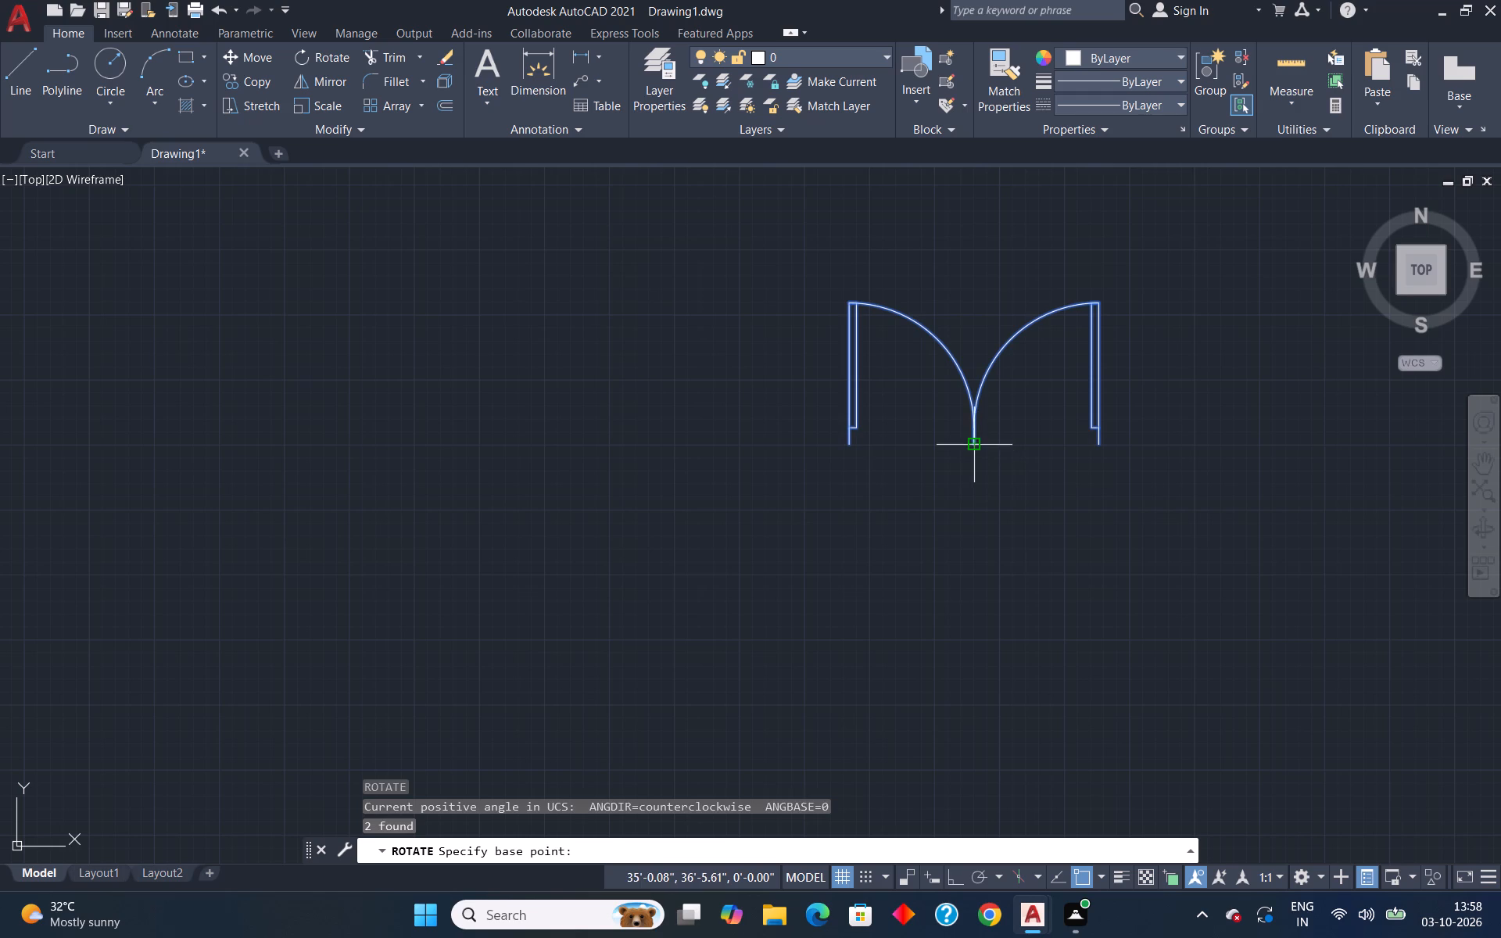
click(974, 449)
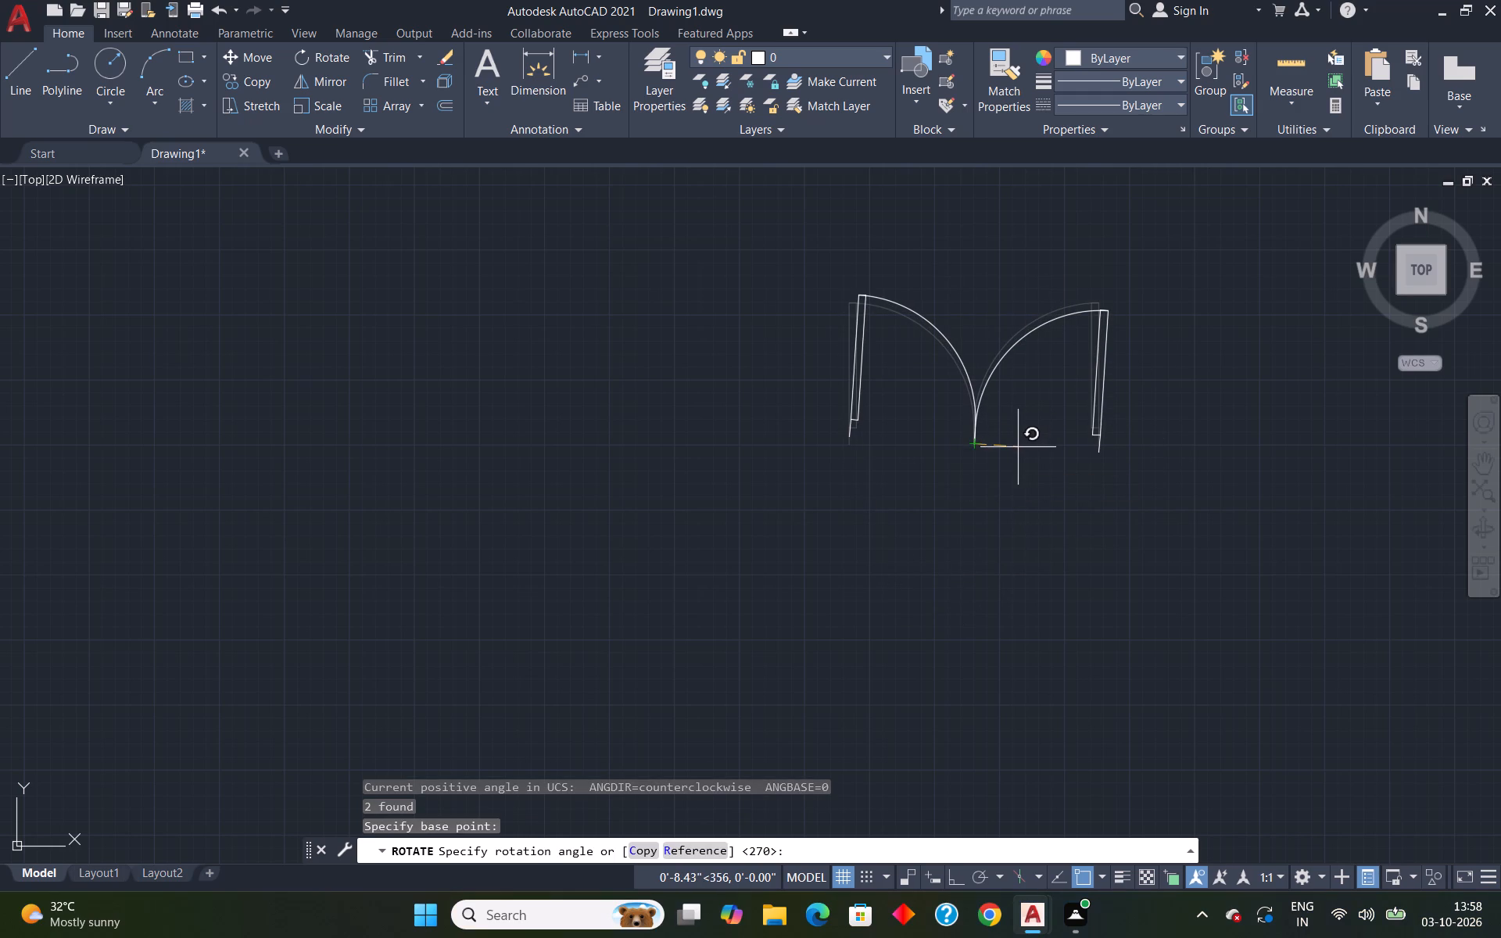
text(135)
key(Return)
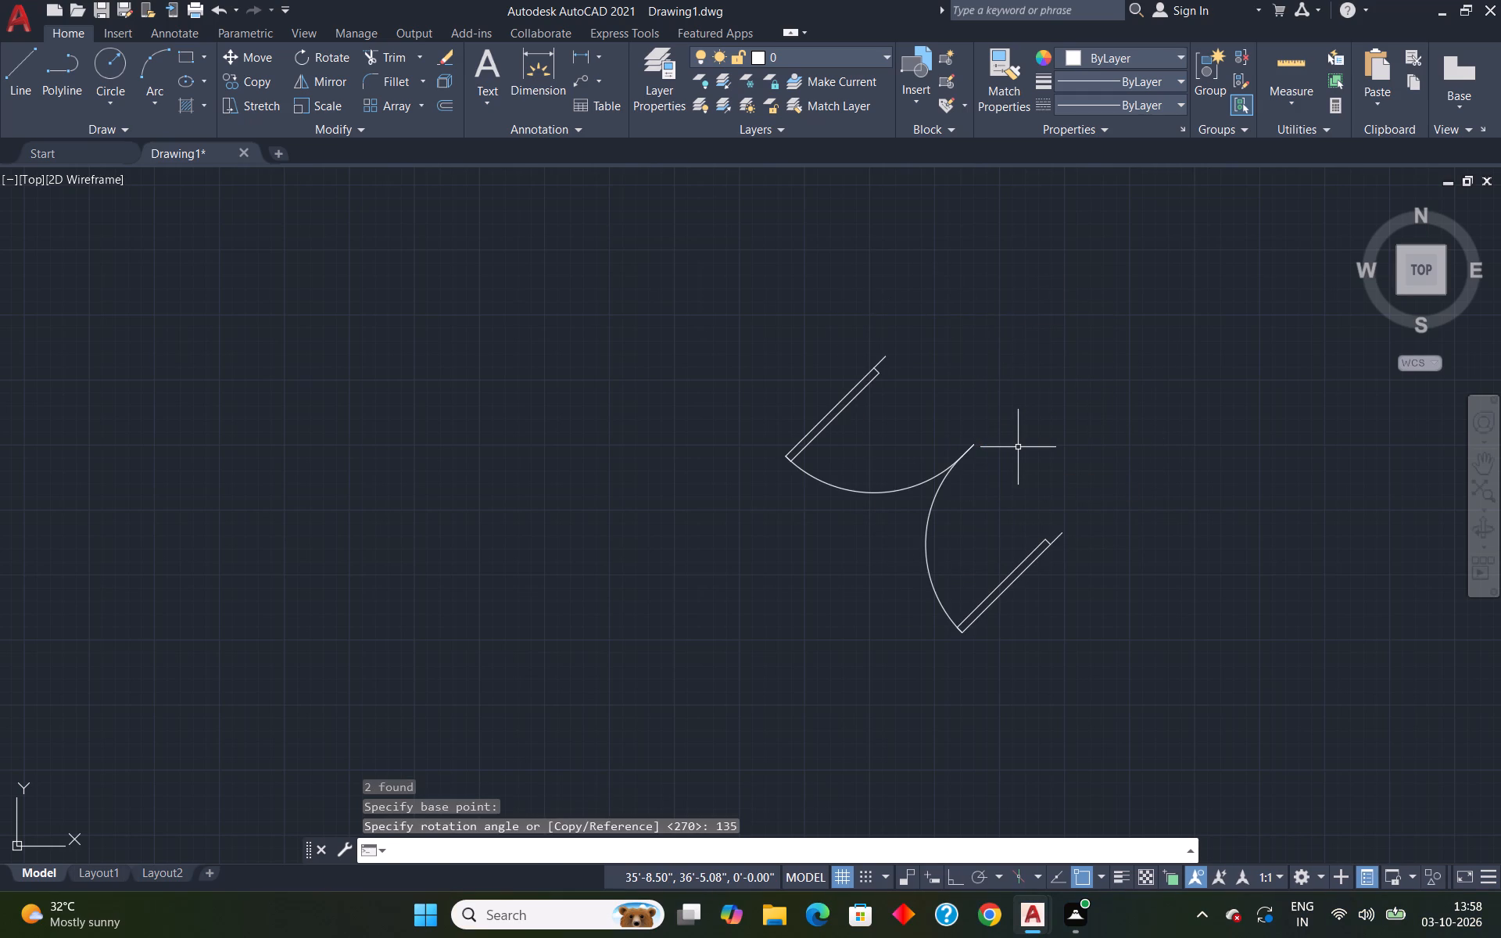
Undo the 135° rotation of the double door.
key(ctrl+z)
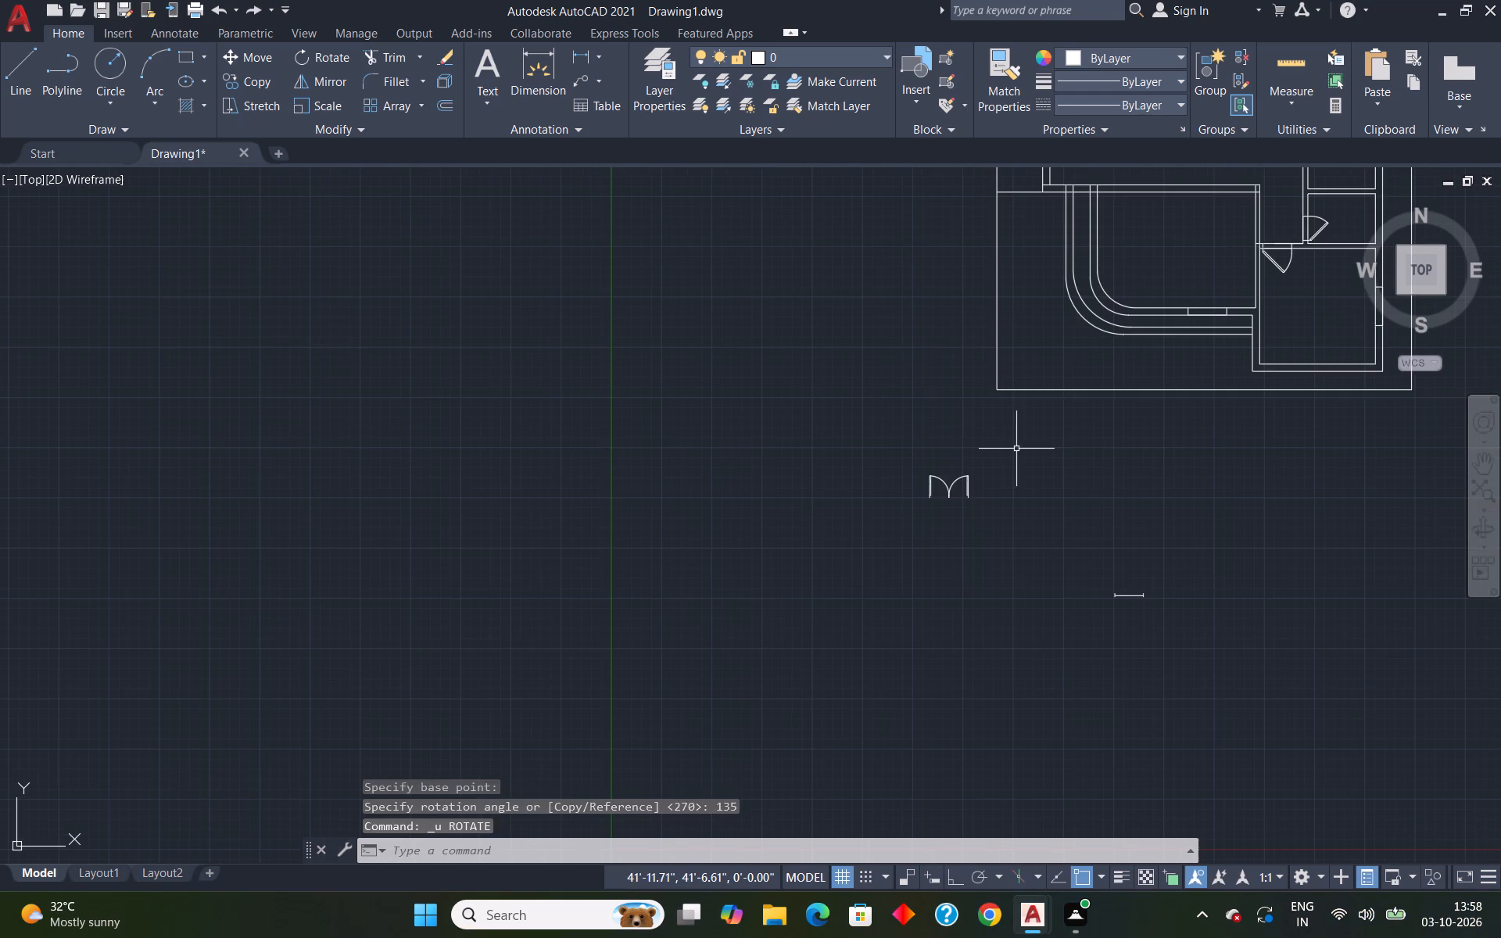
Rotate both leaves of the double door 315° about the lower end where they meet.
scroll(940, 461, up, 1)
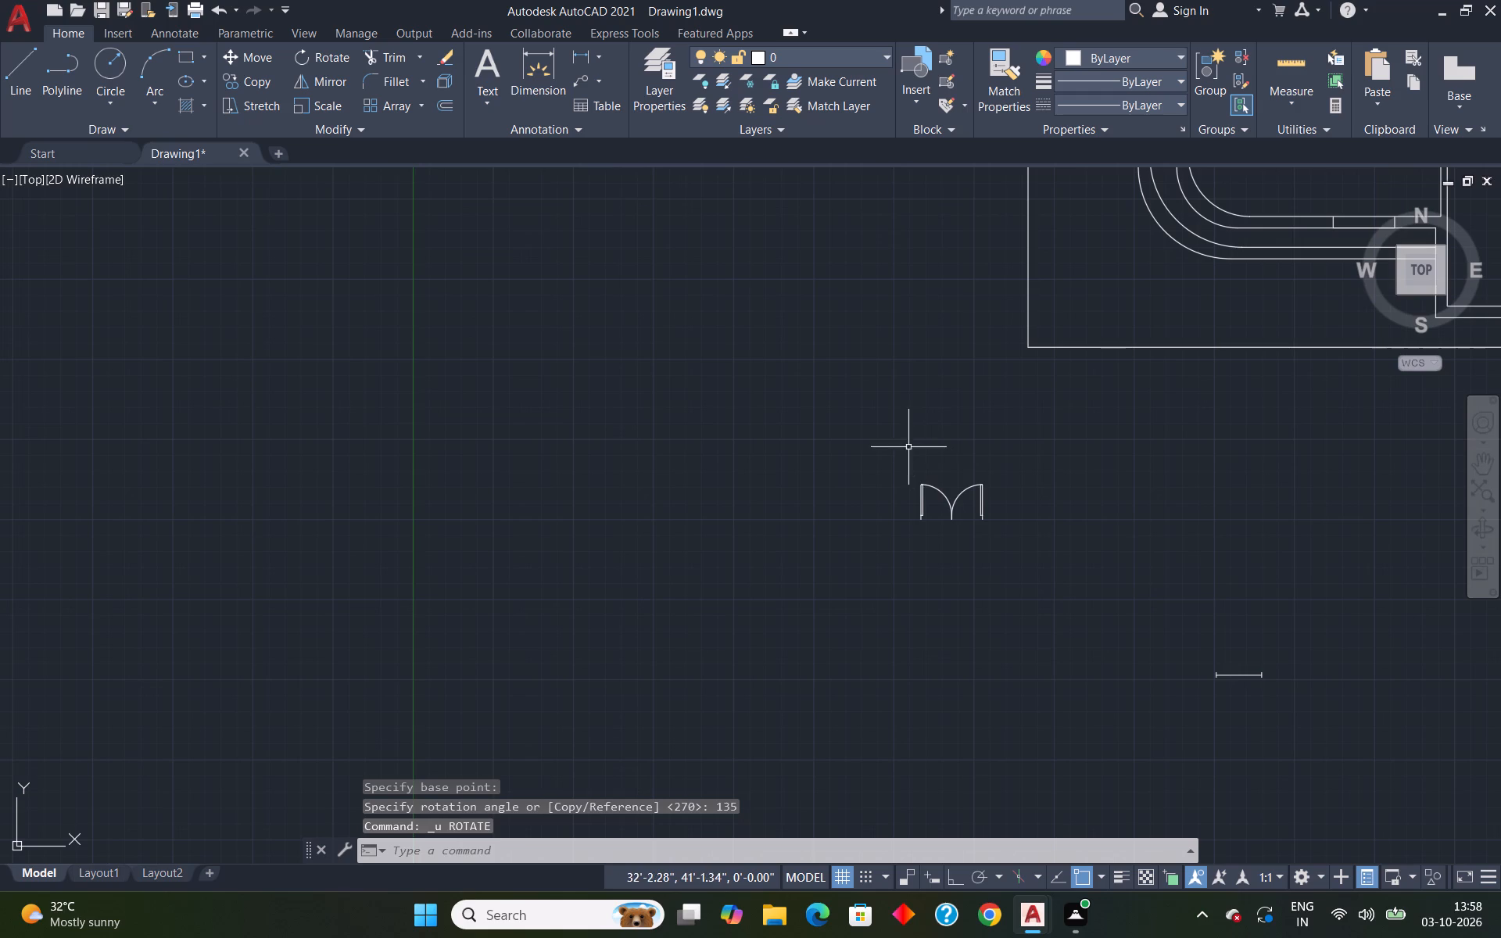
click(907, 446)
drag(1001, 589, 1023, 596)
text(ro)
key(Return)
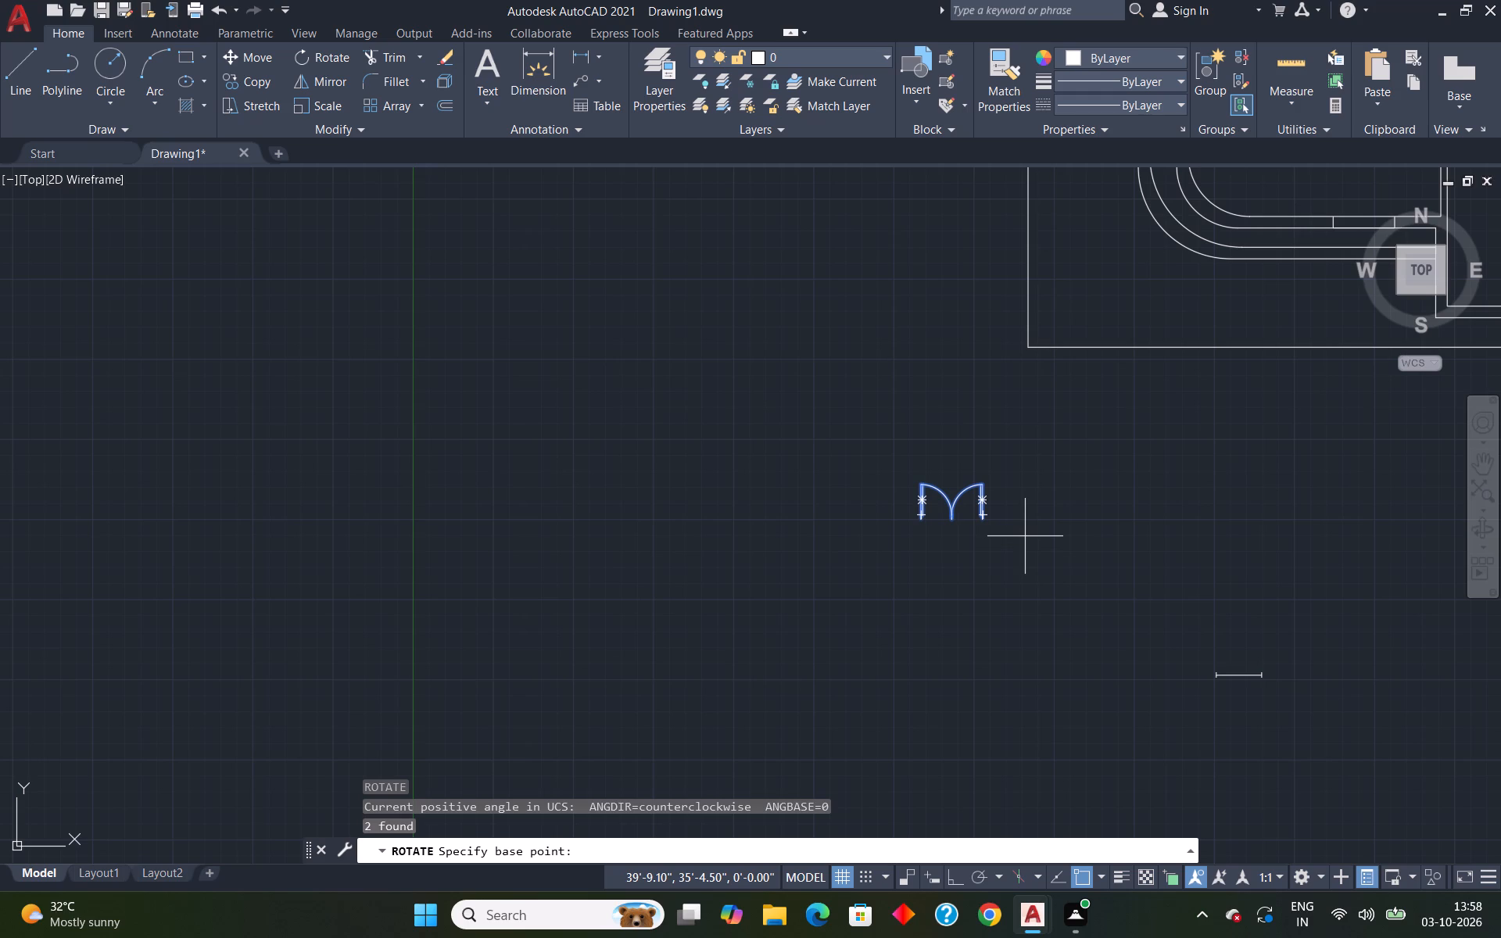
scroll(954, 527, up, 4)
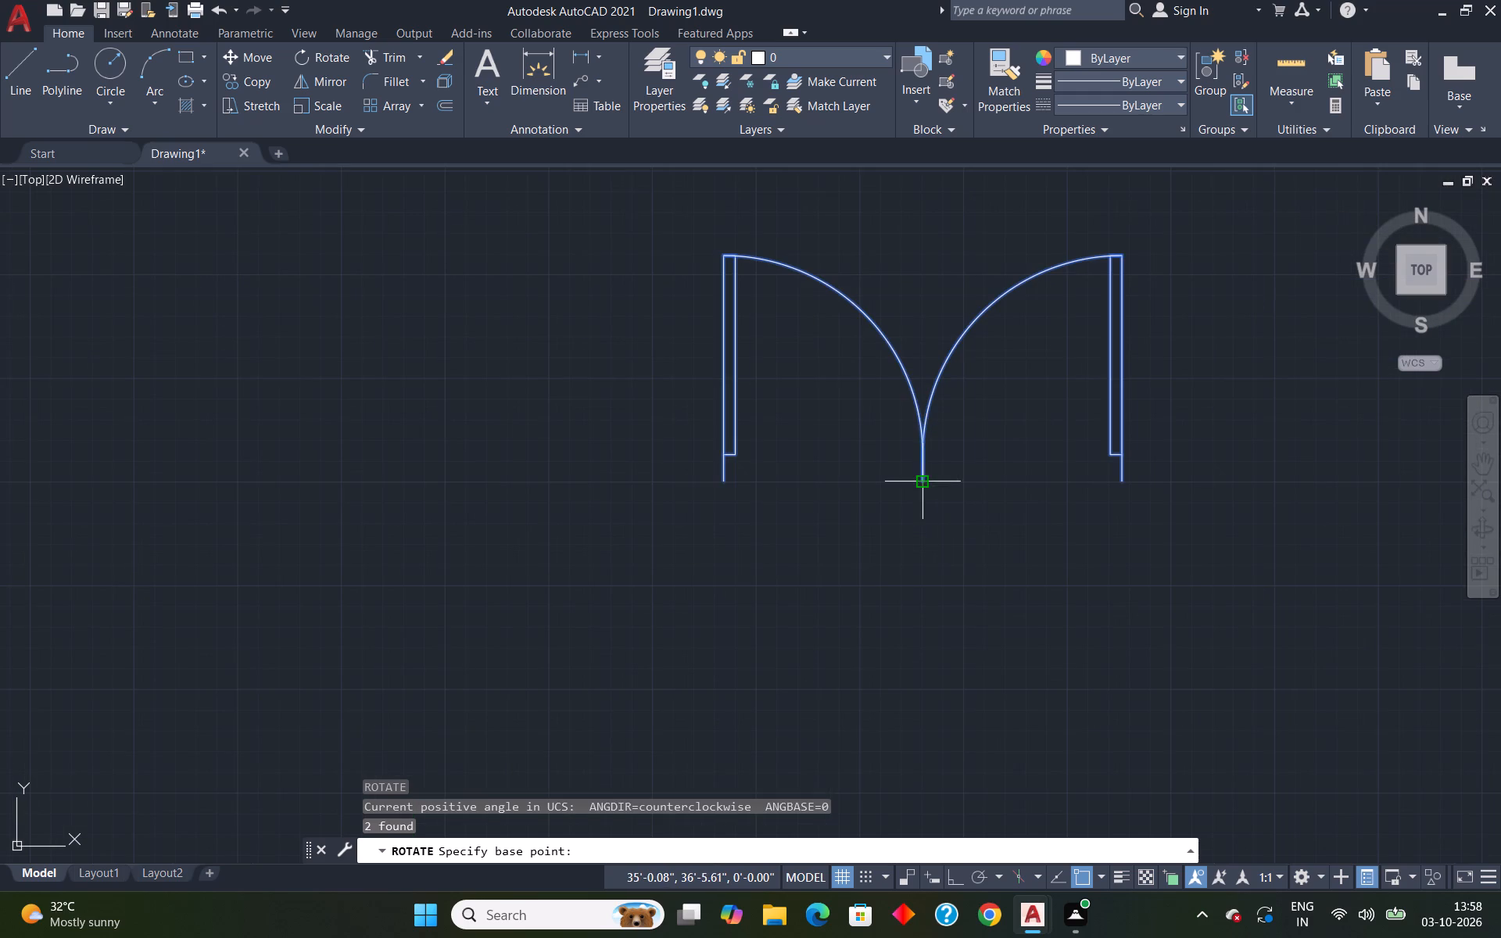
click(927, 477)
text(315)
key(Return)
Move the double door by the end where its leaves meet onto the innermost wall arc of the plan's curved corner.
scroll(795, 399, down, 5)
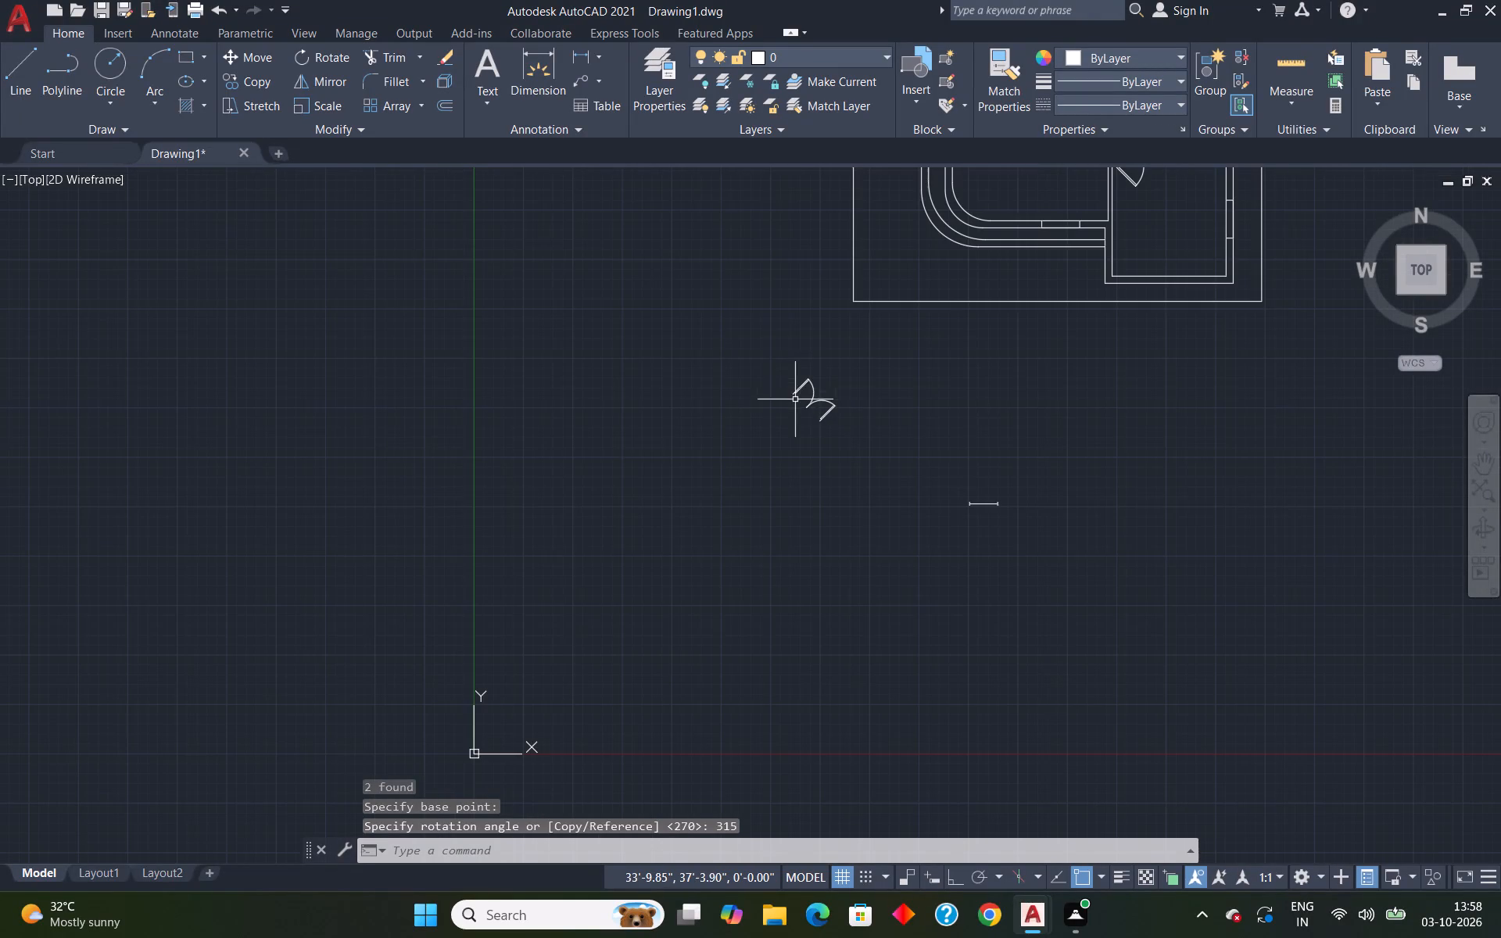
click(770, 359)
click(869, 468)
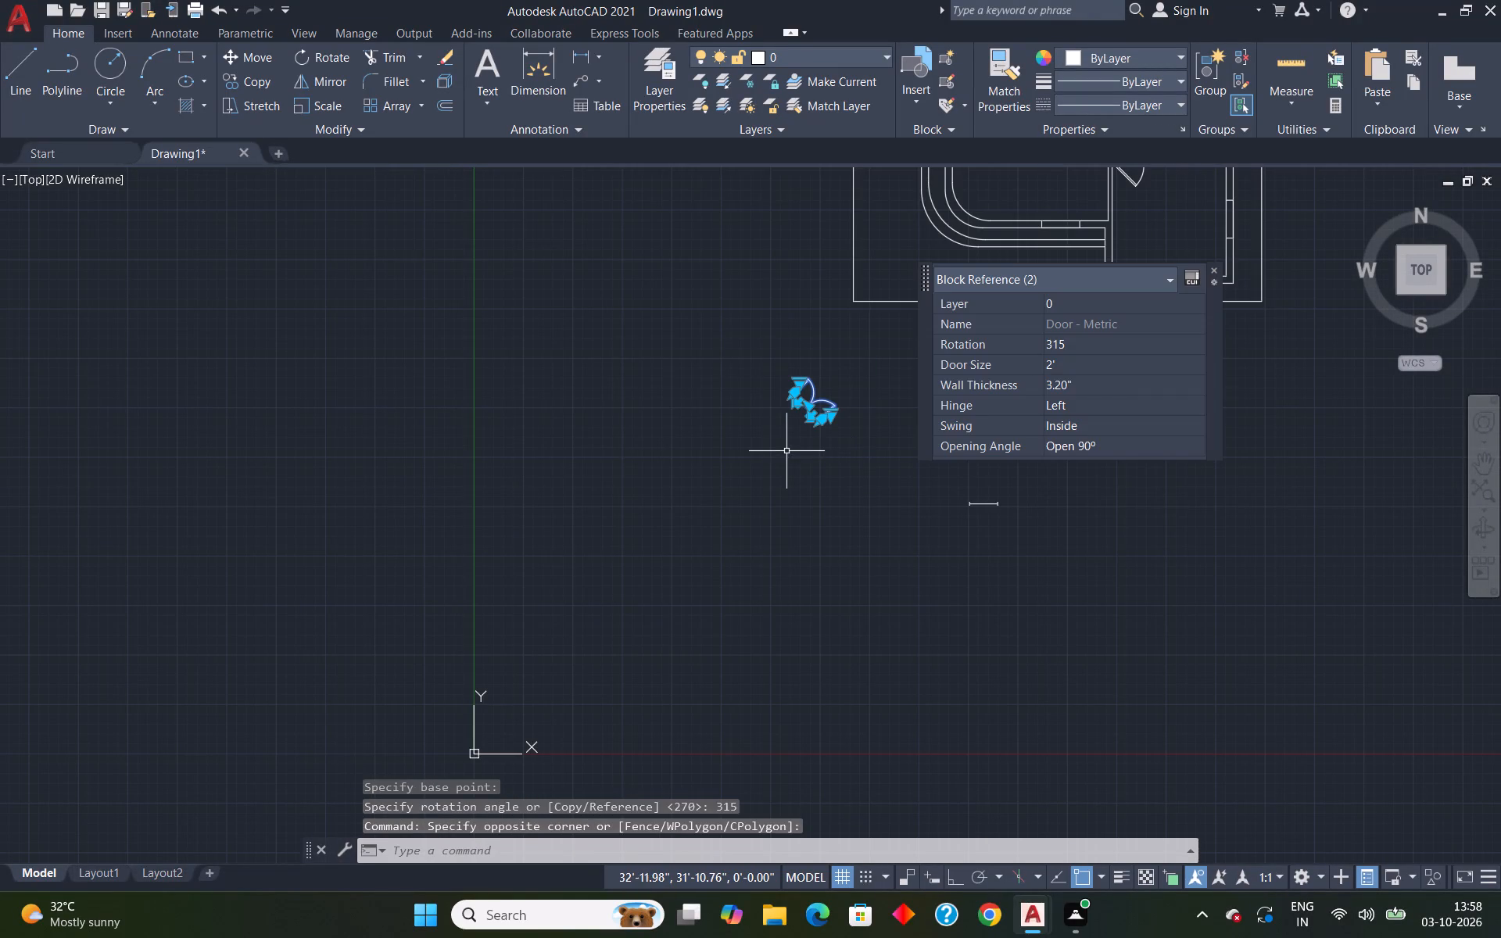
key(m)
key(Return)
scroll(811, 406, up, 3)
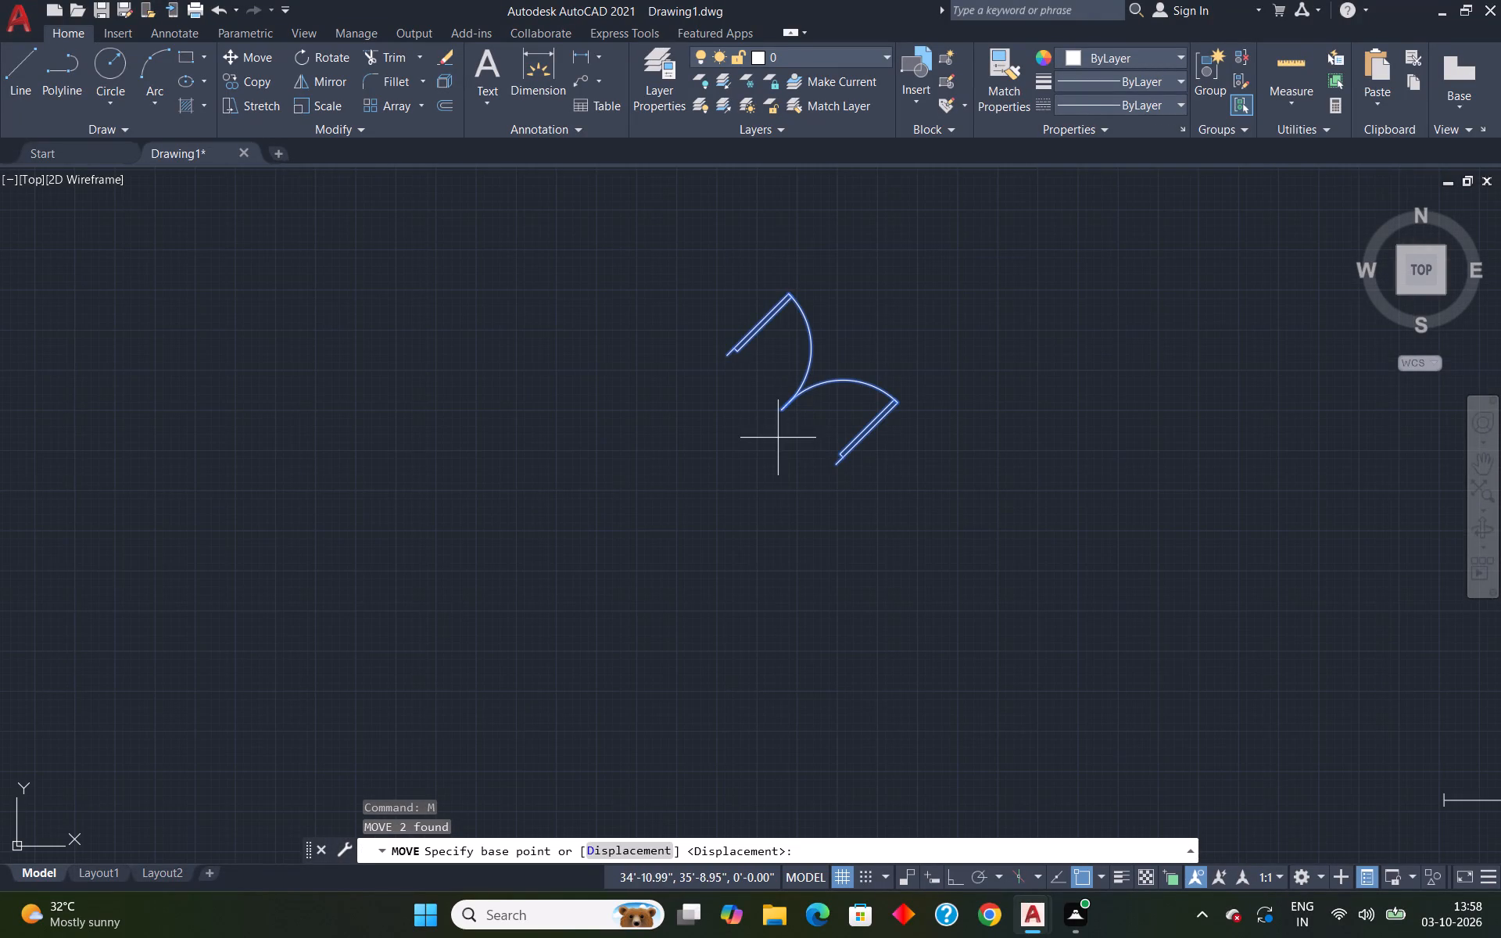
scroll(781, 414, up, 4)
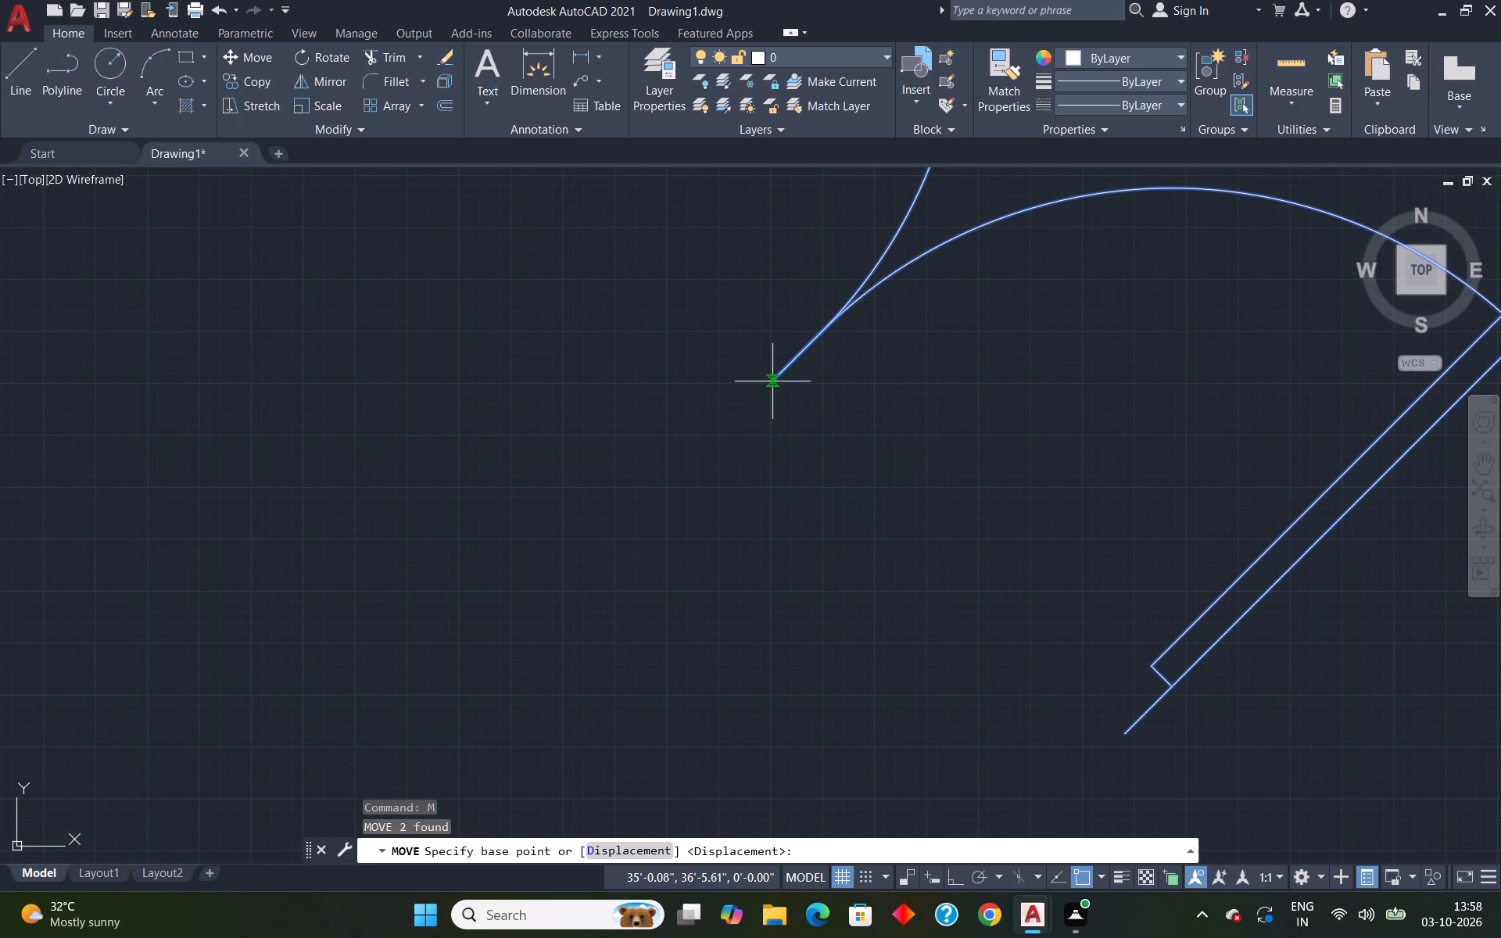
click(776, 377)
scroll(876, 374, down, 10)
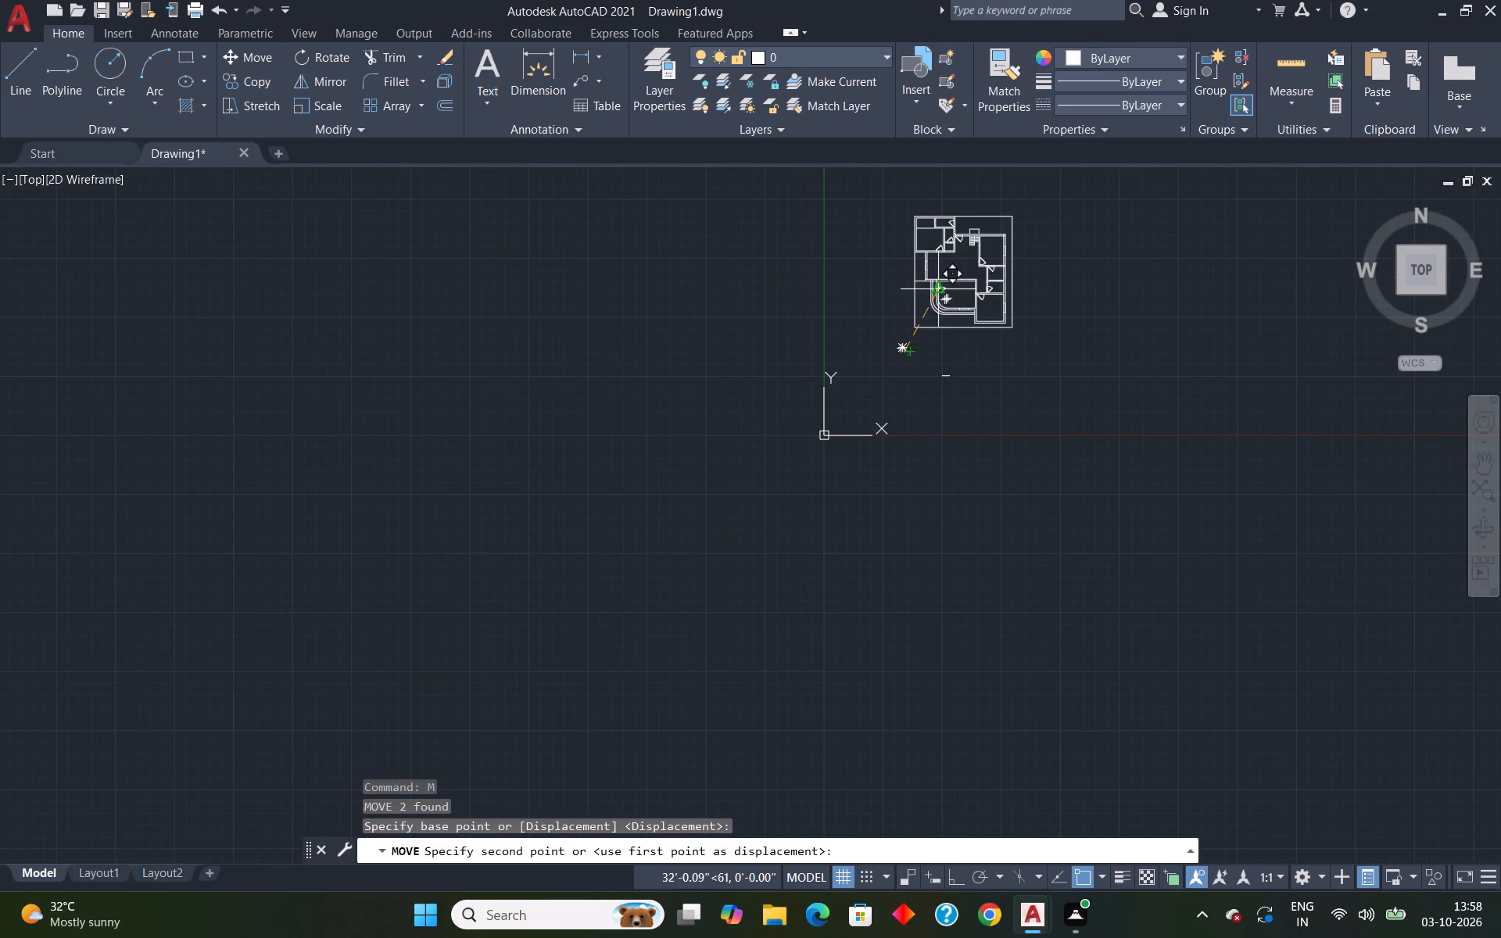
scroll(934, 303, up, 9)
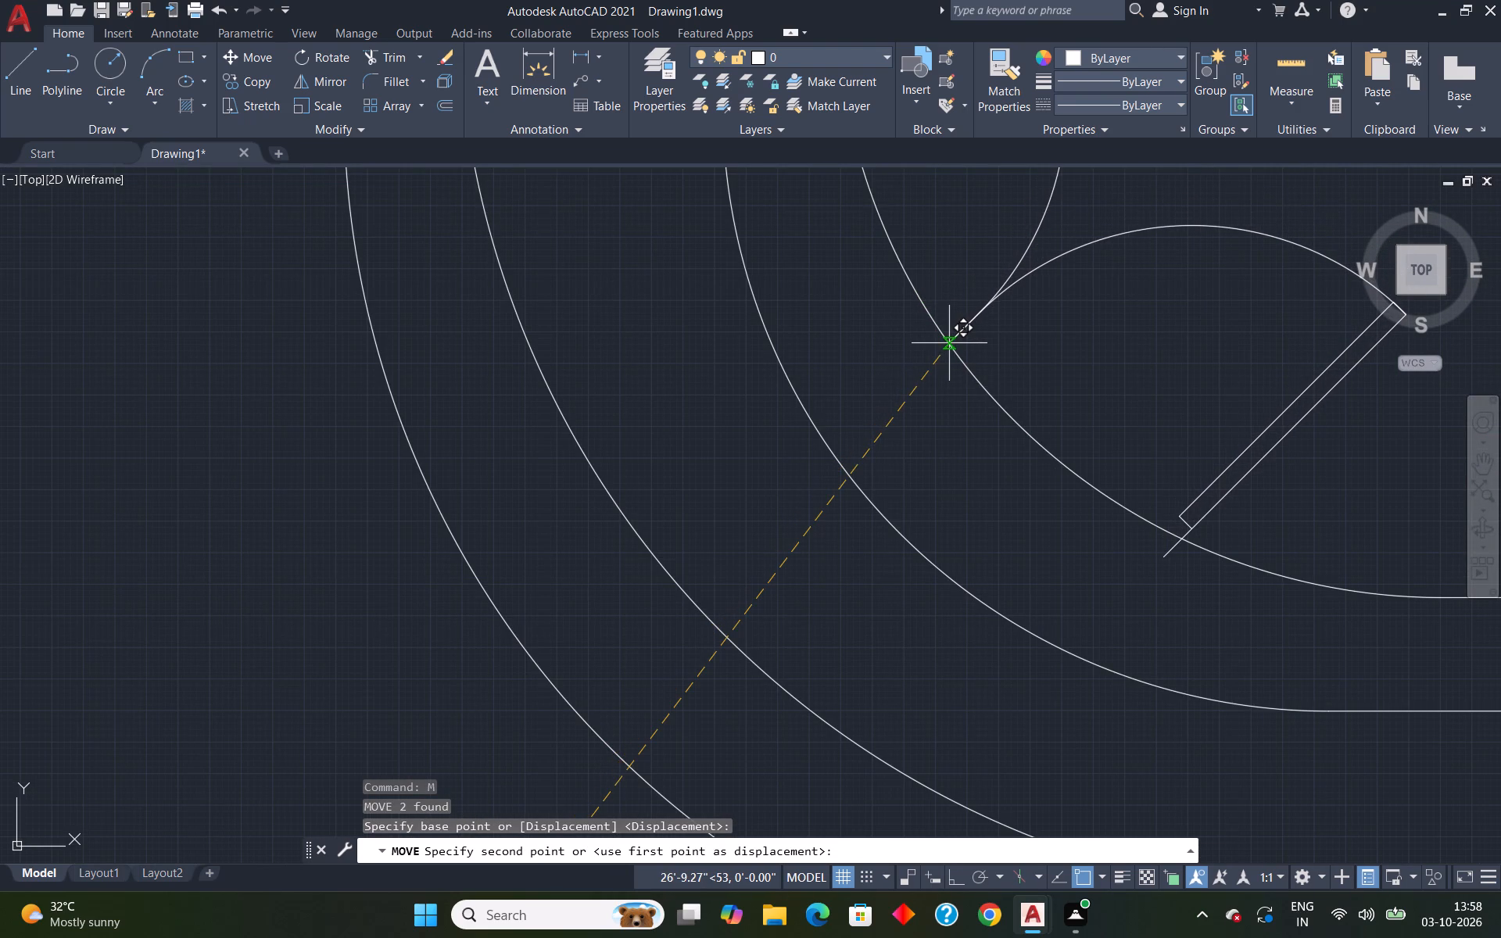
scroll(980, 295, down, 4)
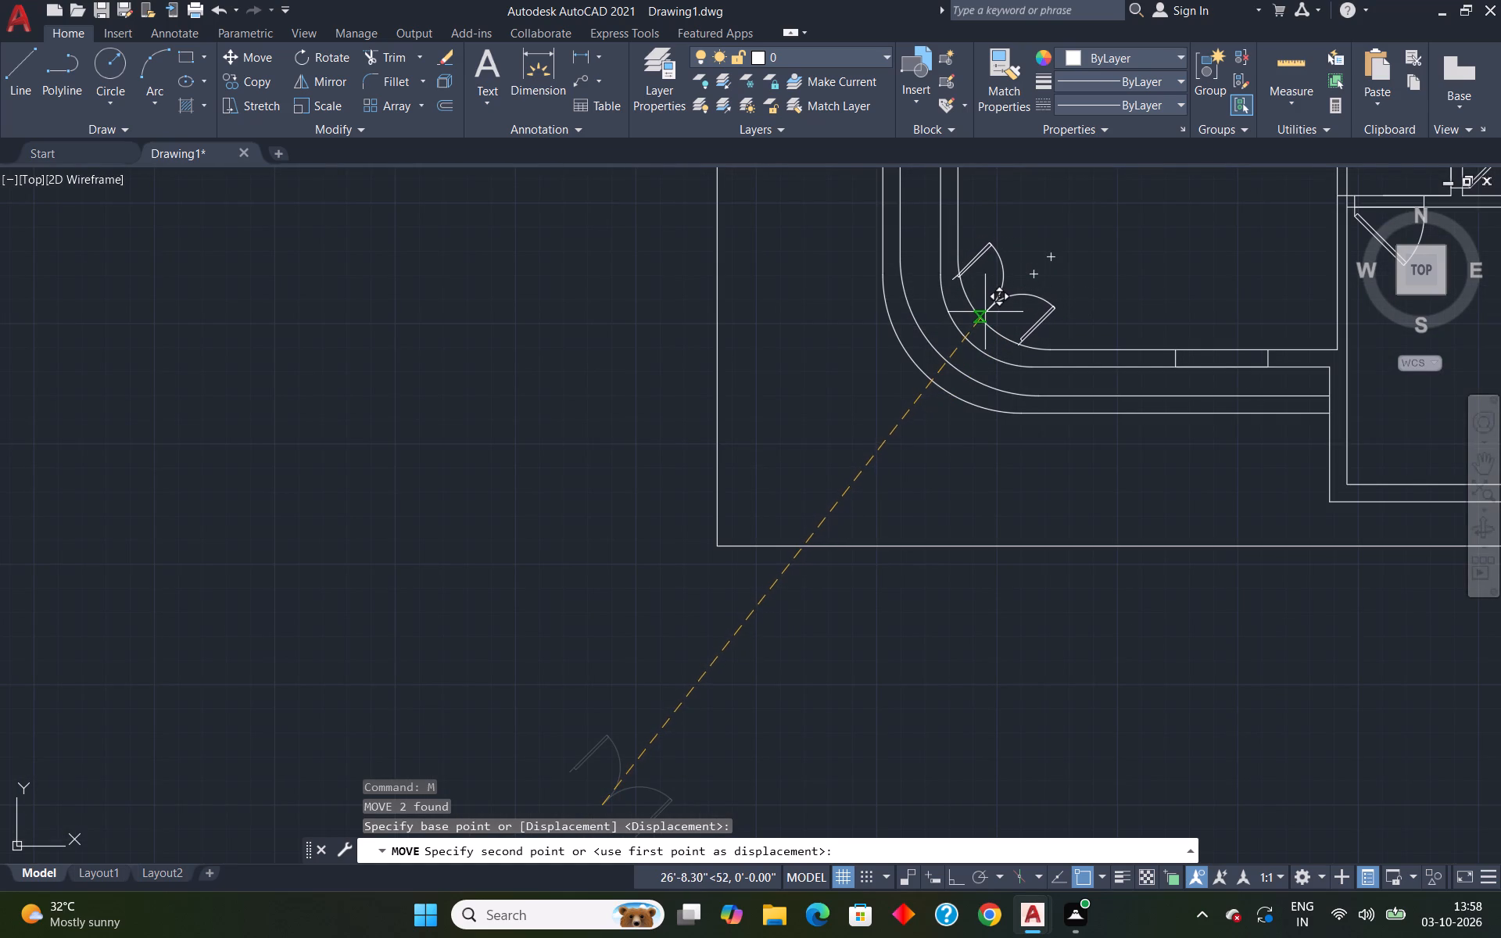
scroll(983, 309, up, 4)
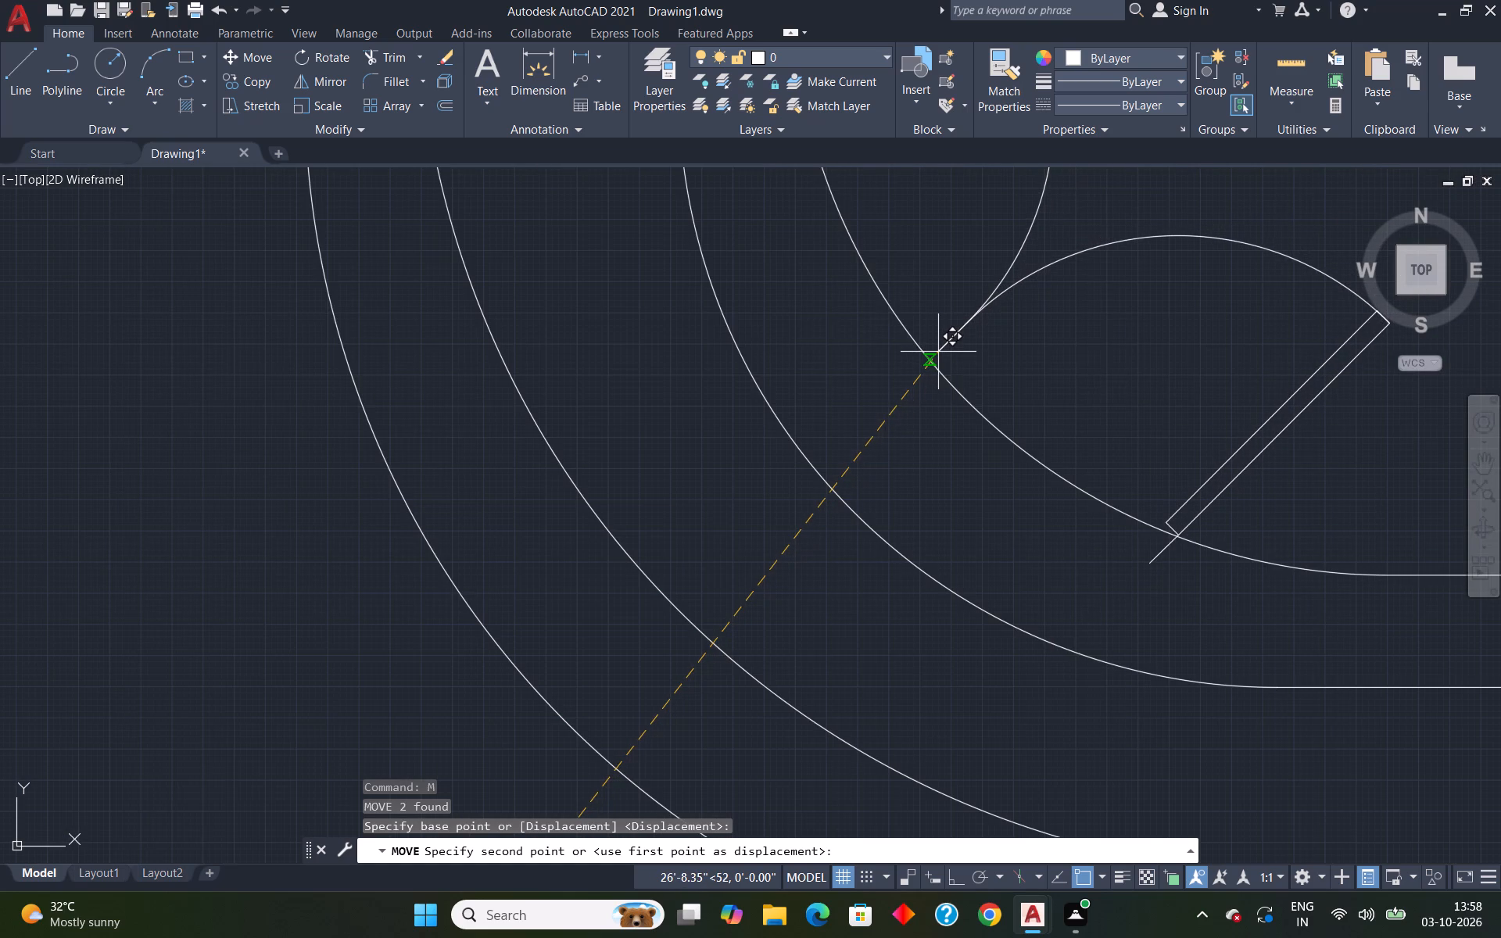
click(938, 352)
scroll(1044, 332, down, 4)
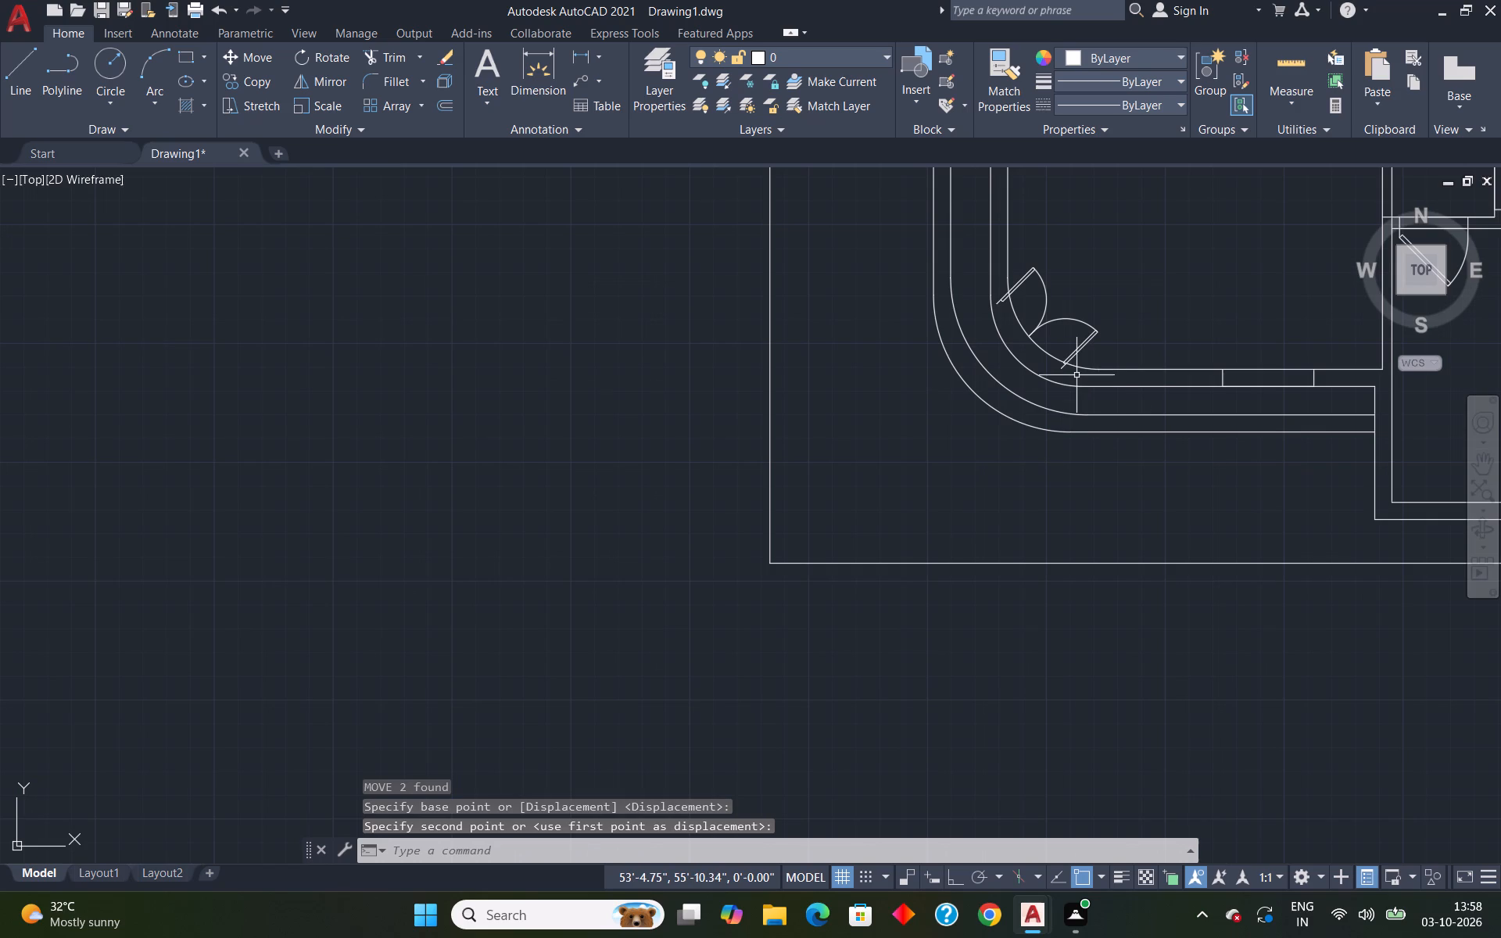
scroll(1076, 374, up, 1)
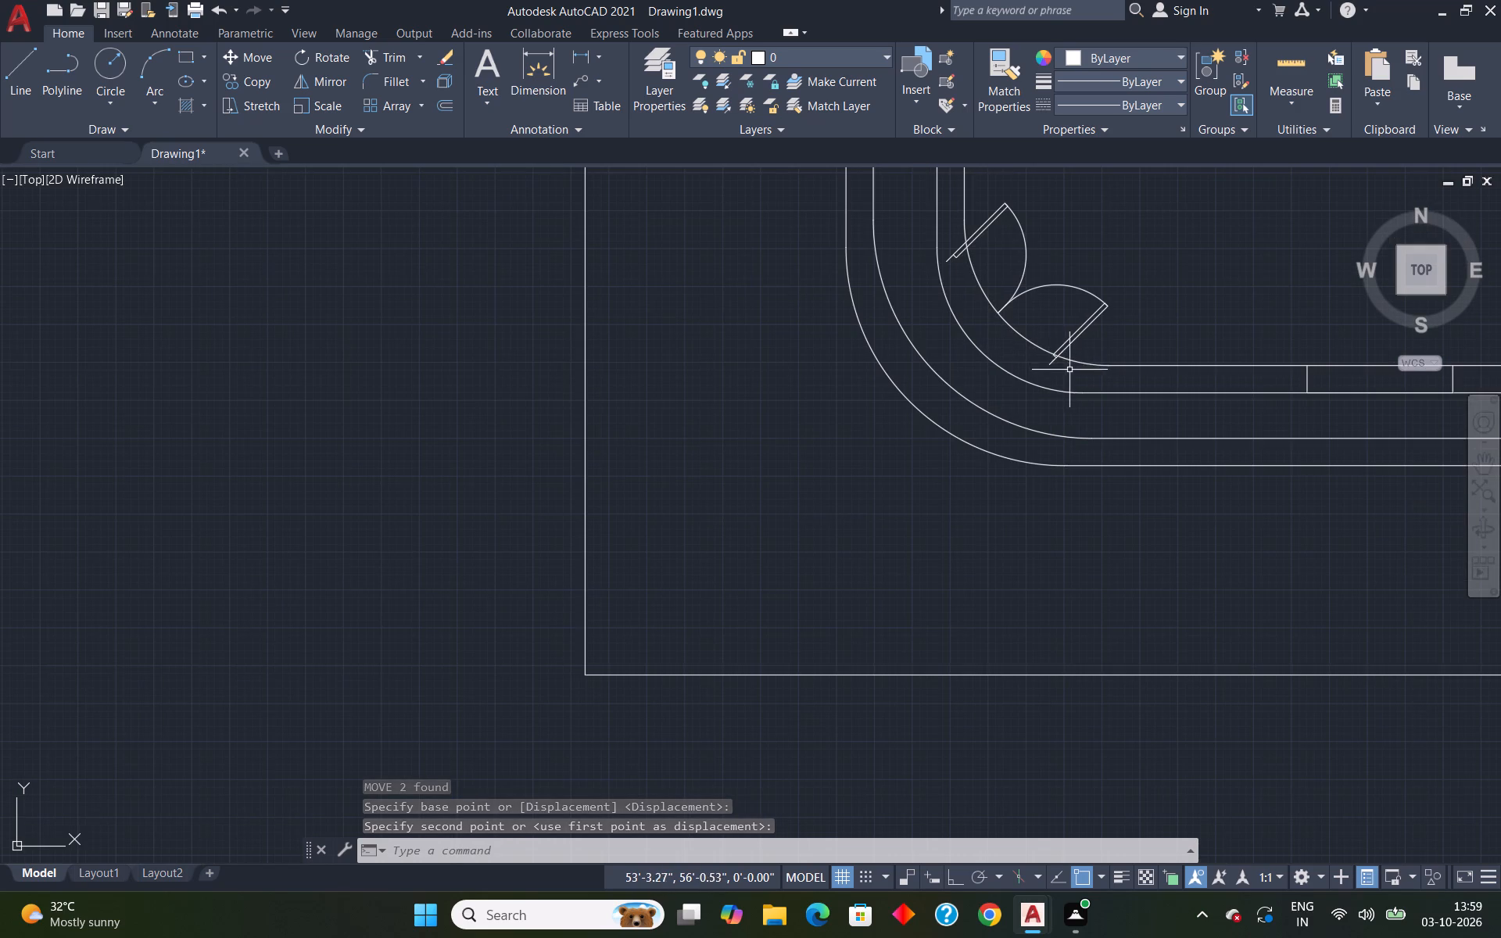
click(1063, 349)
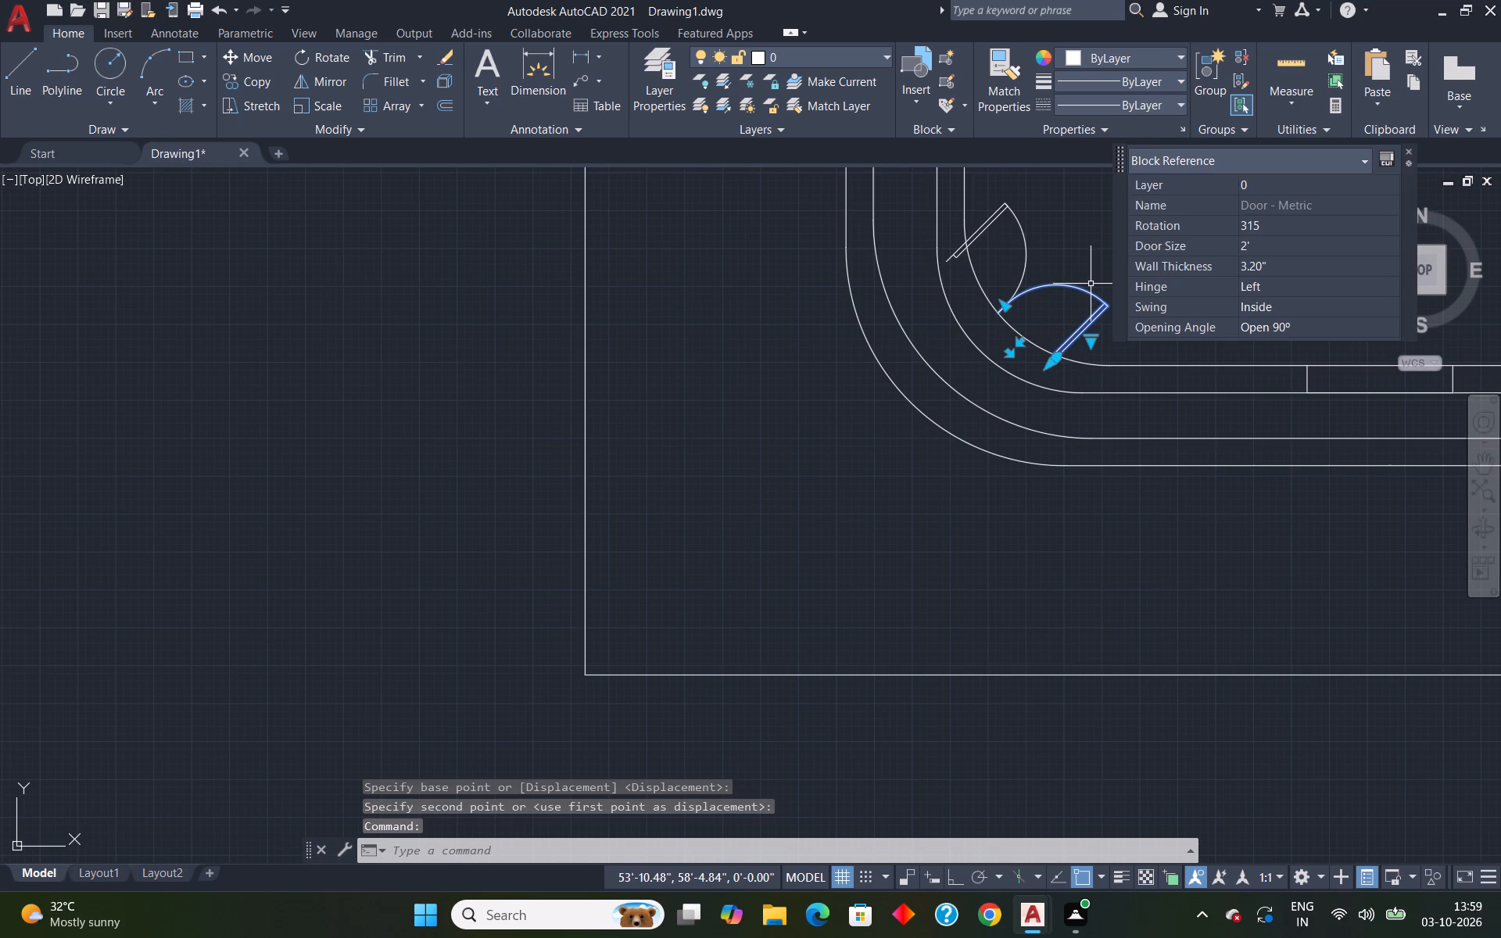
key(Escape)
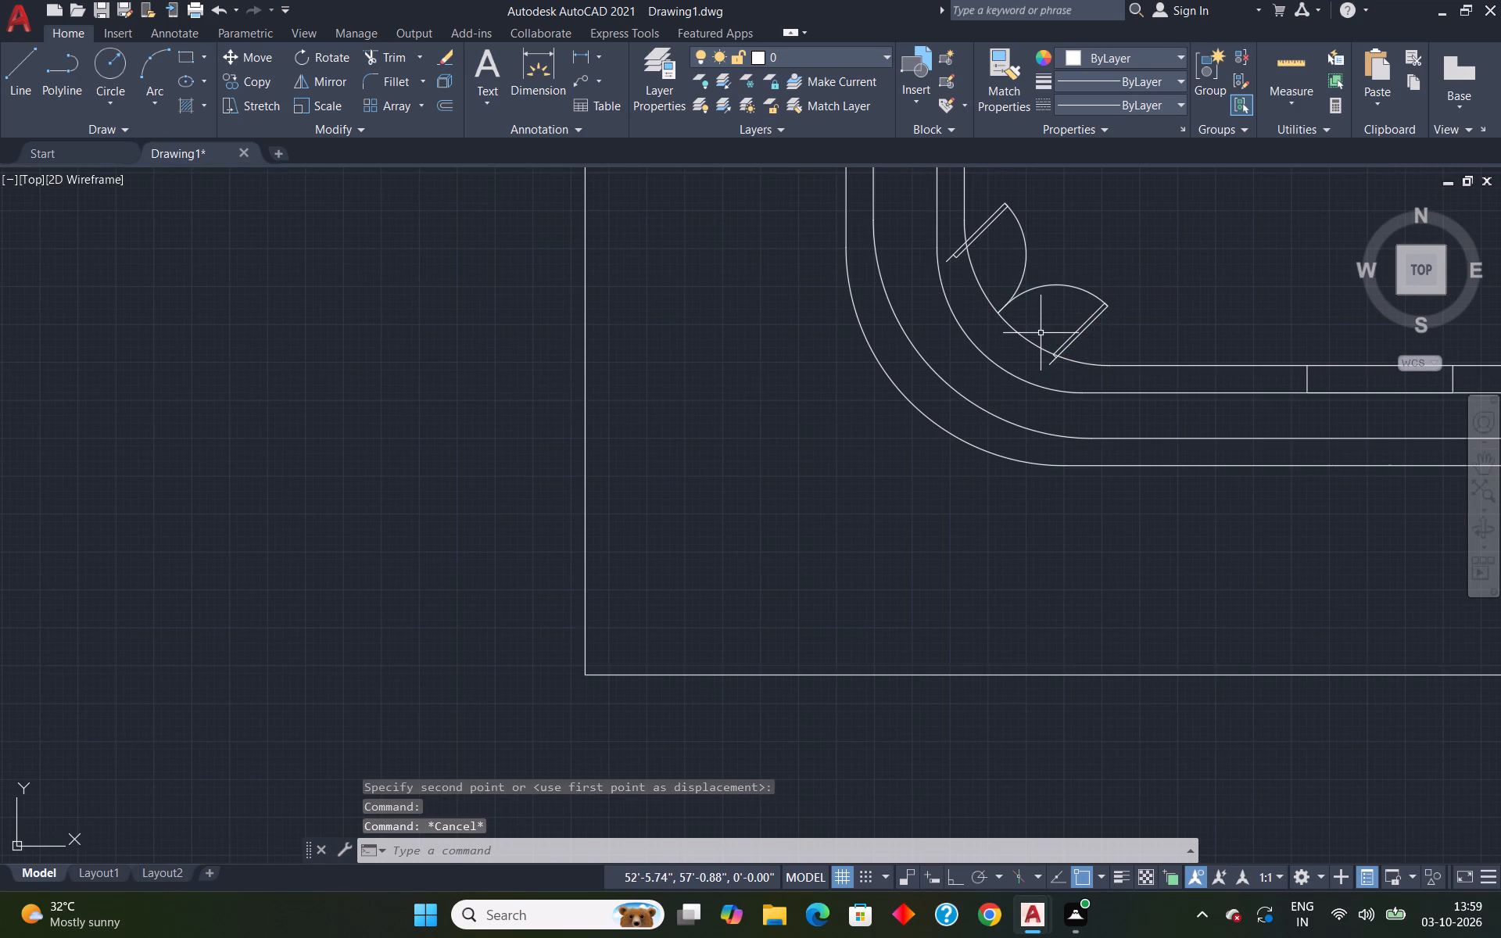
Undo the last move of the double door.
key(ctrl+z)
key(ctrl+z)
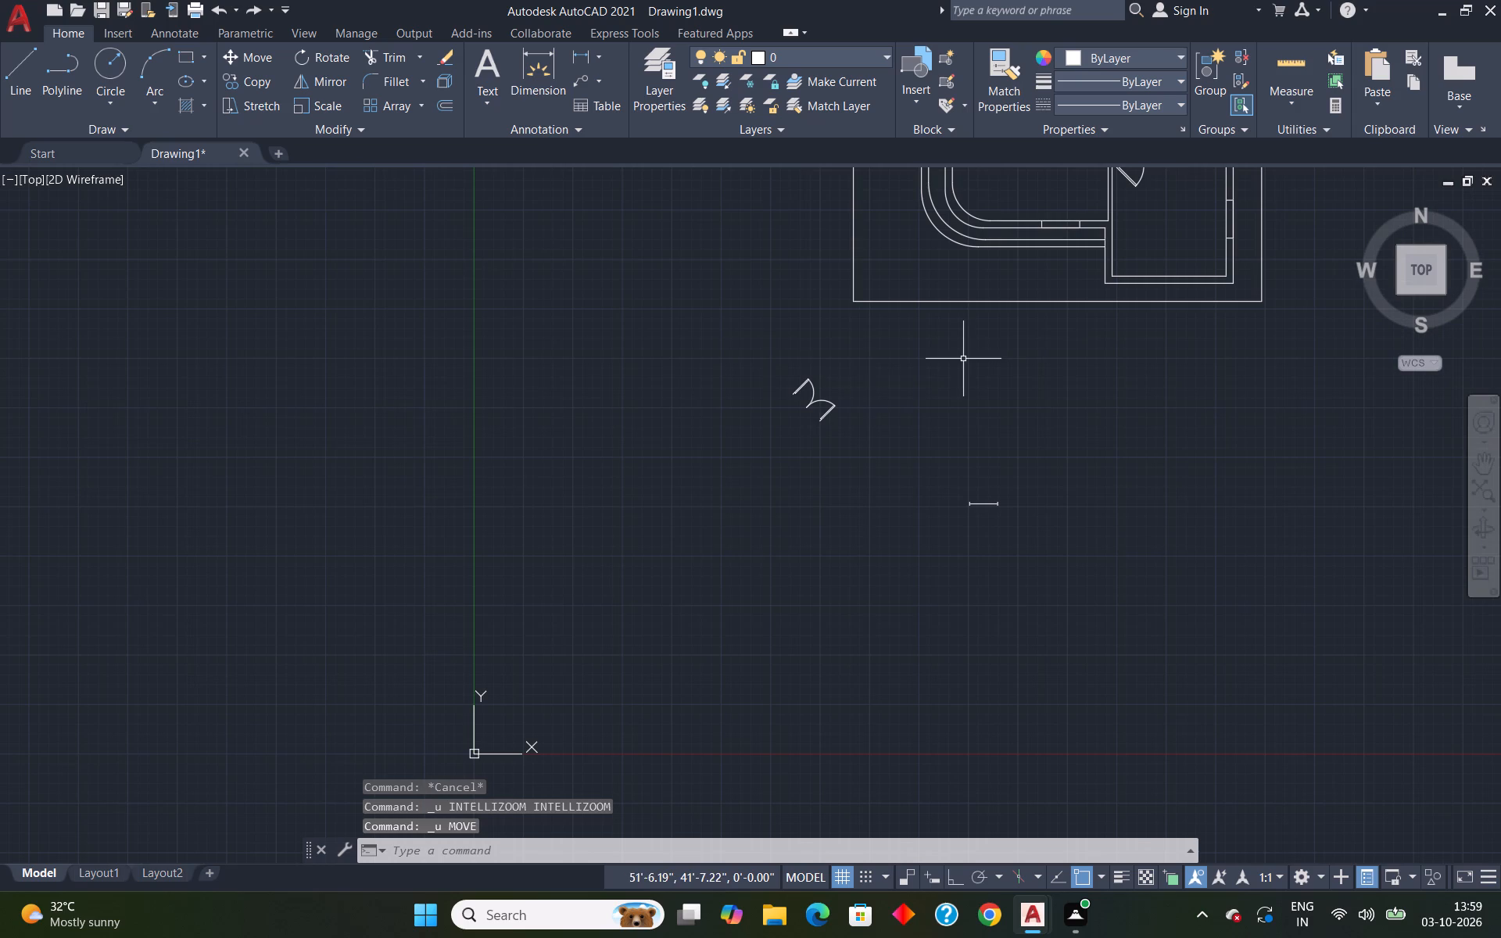
Move the double door by the lower leaf's hinge-side end onto the innermost wall arc of the plan's curved corner.
drag(745, 353, 798, 349)
click(872, 435)
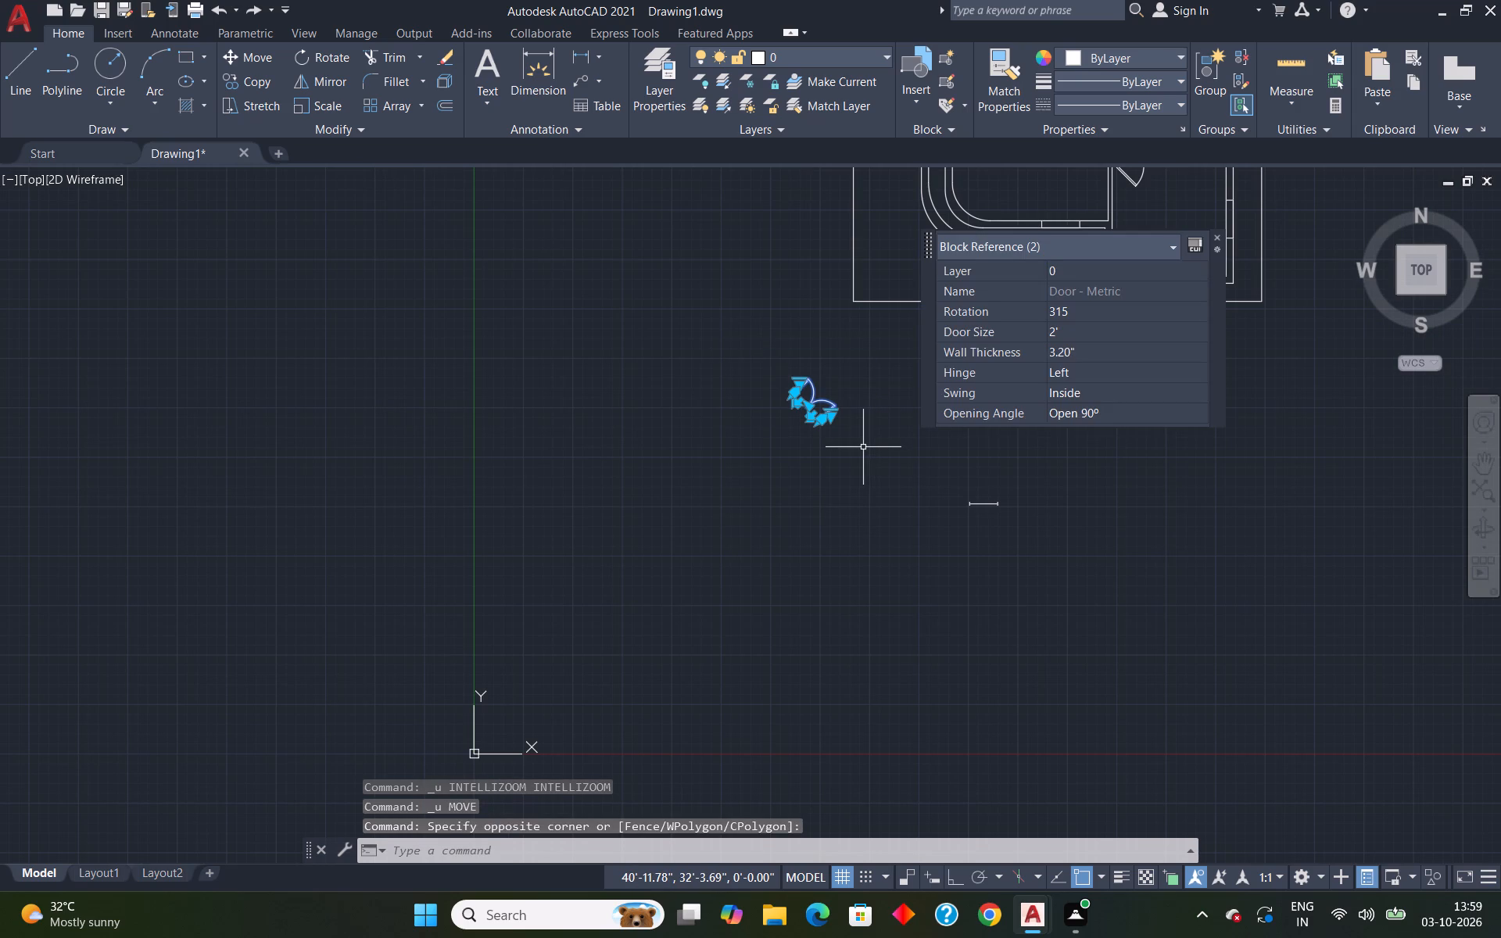
key(m)
key(Return)
scroll(845, 428, up, 5)
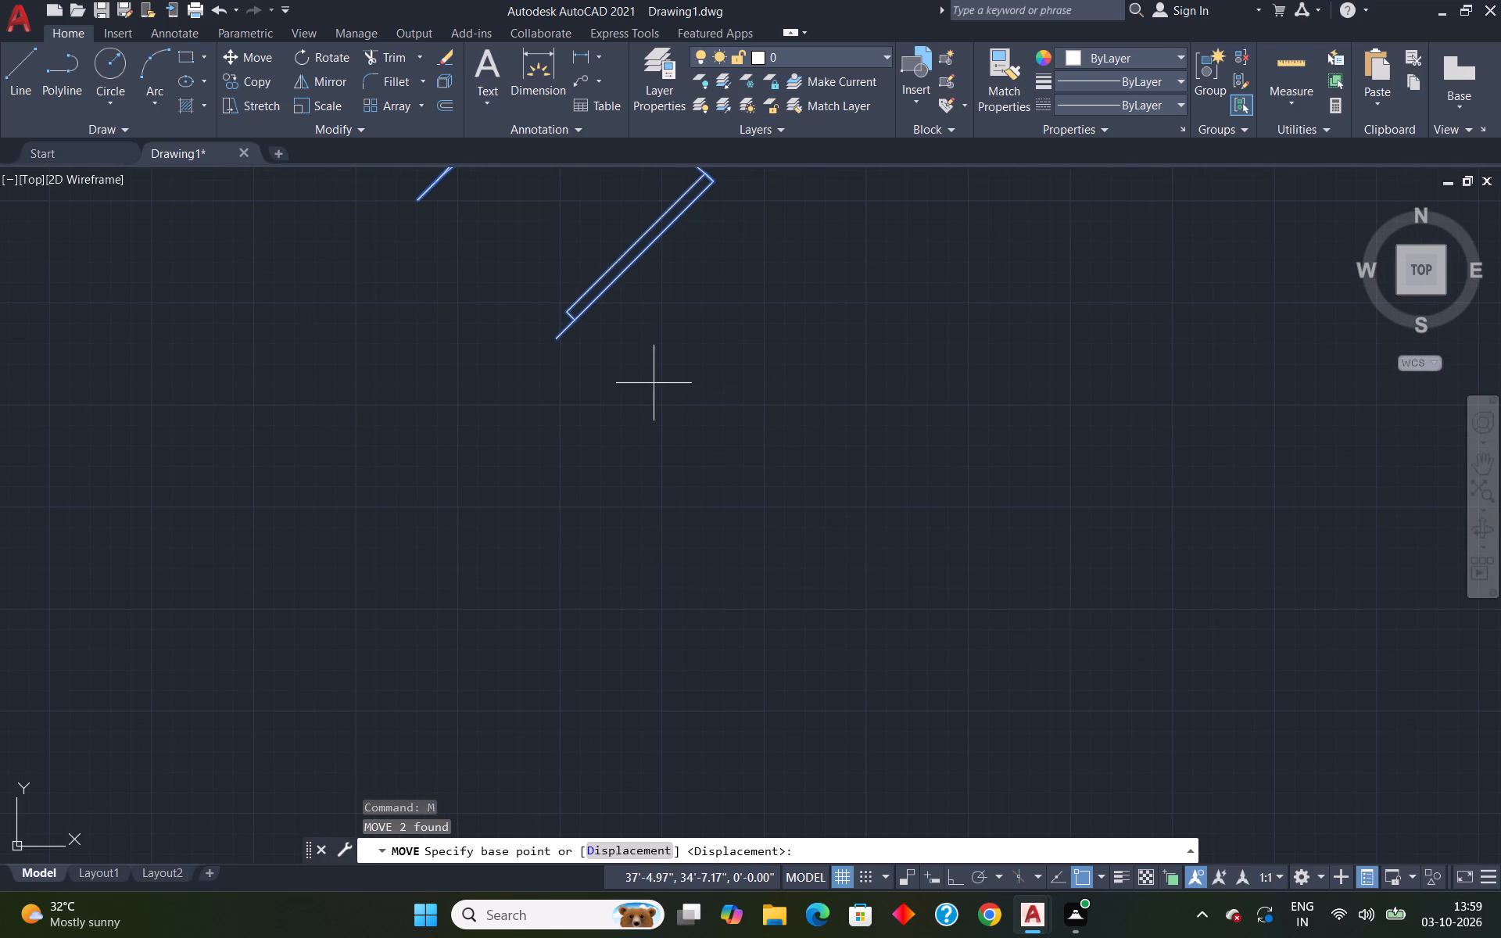
click(557, 338)
scroll(642, 327, down, 7)
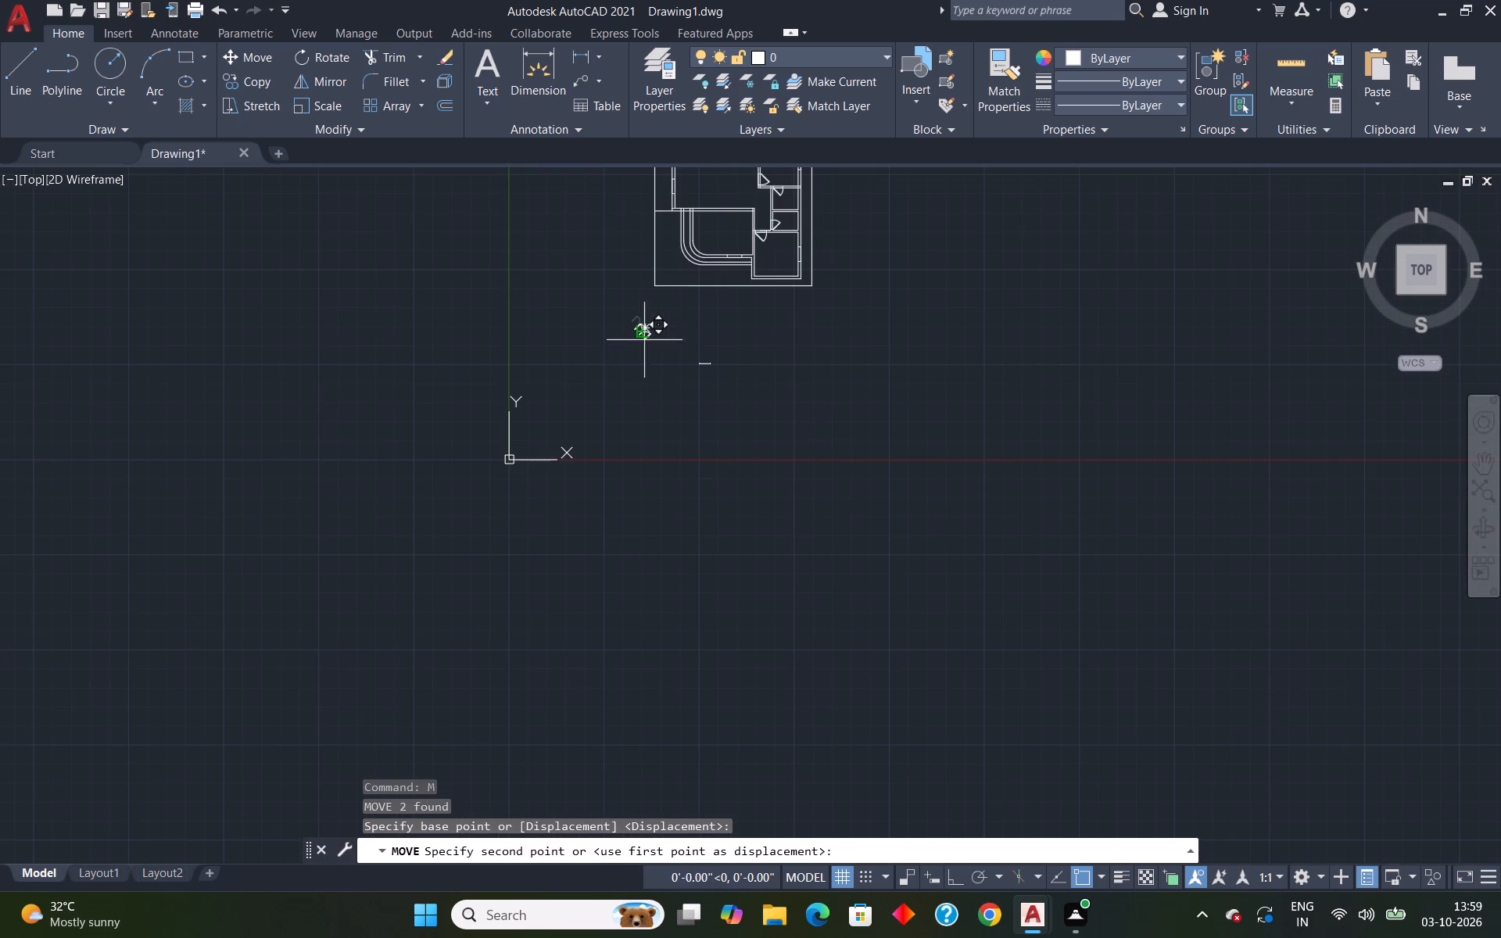
scroll(705, 244, up, 4)
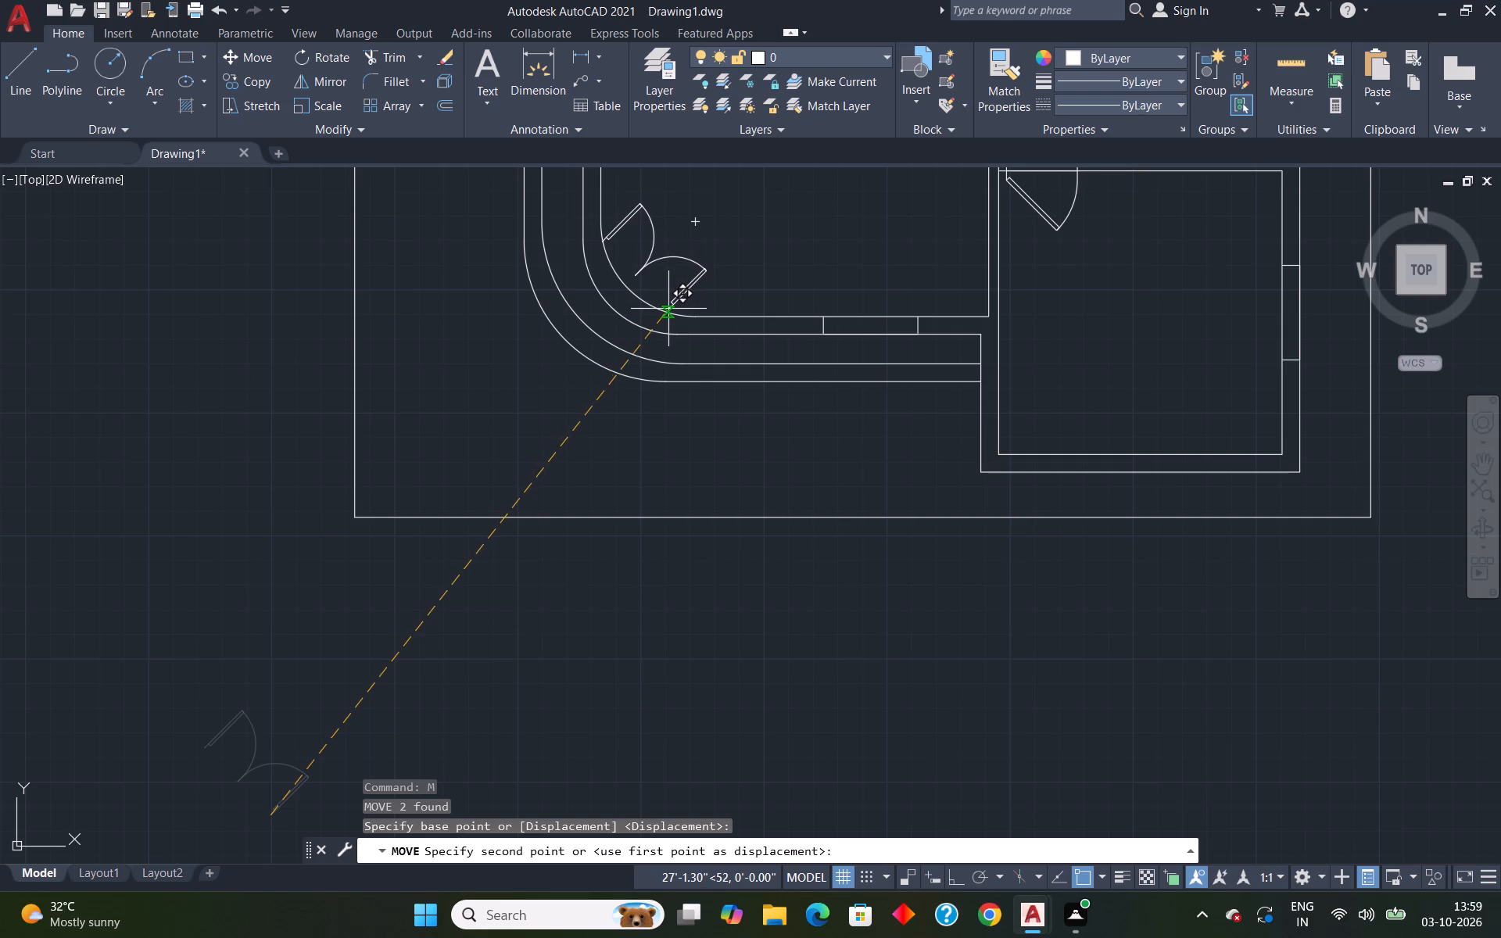
click(668, 309)
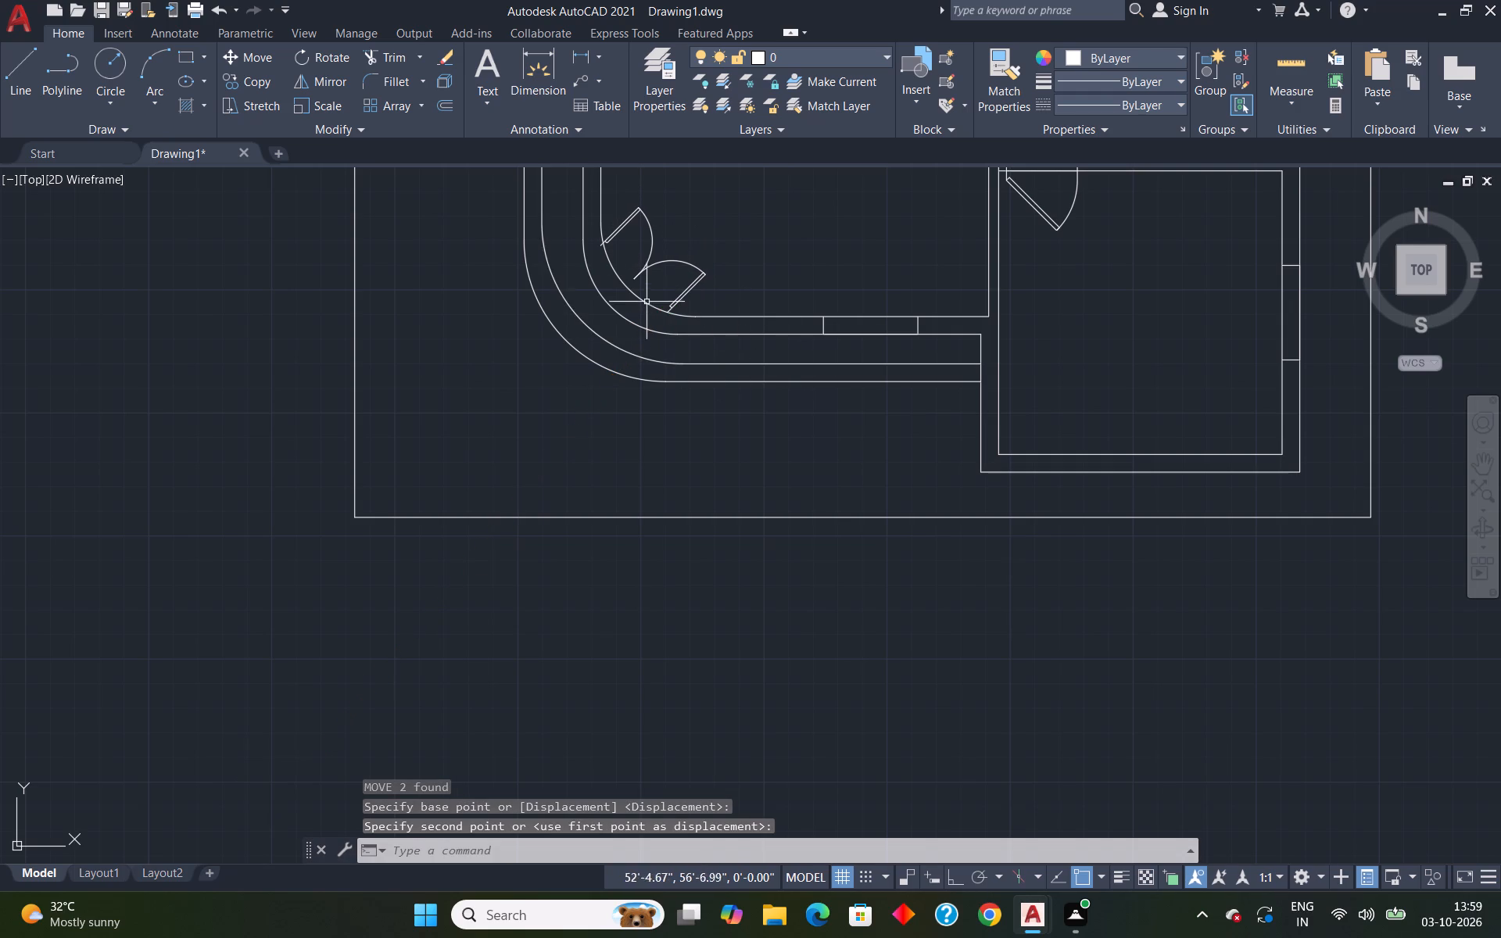
Trim the innermost wall arc of the curved corner between the two leaves of the double door.
scroll(633, 274, up, 2)
scroll(633, 272, down, 3)
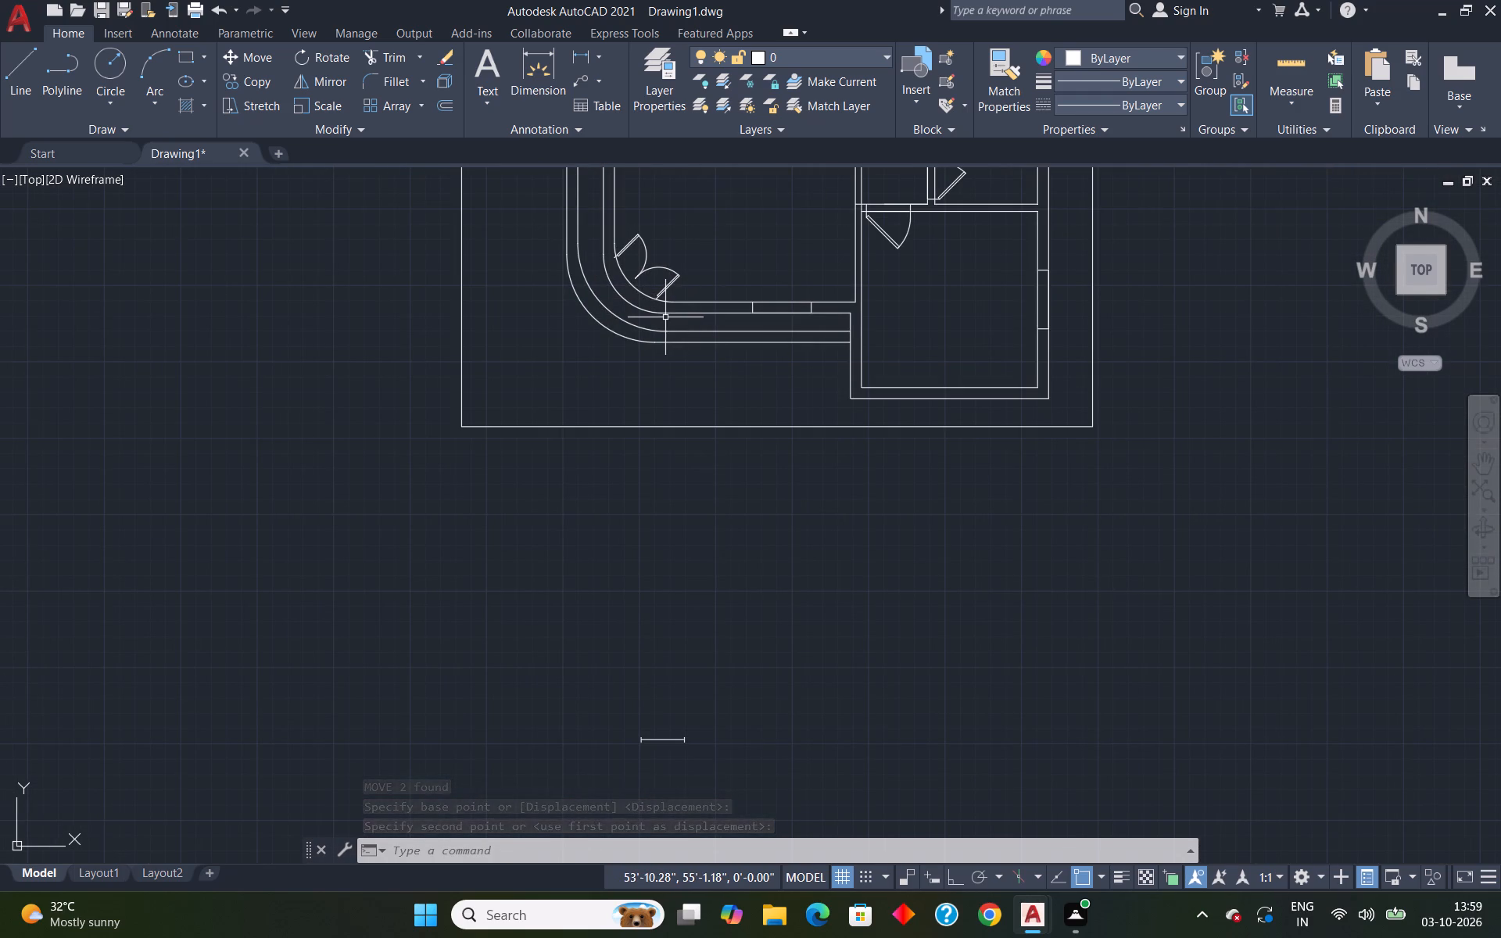
key(t)
key(r)
key(Return)
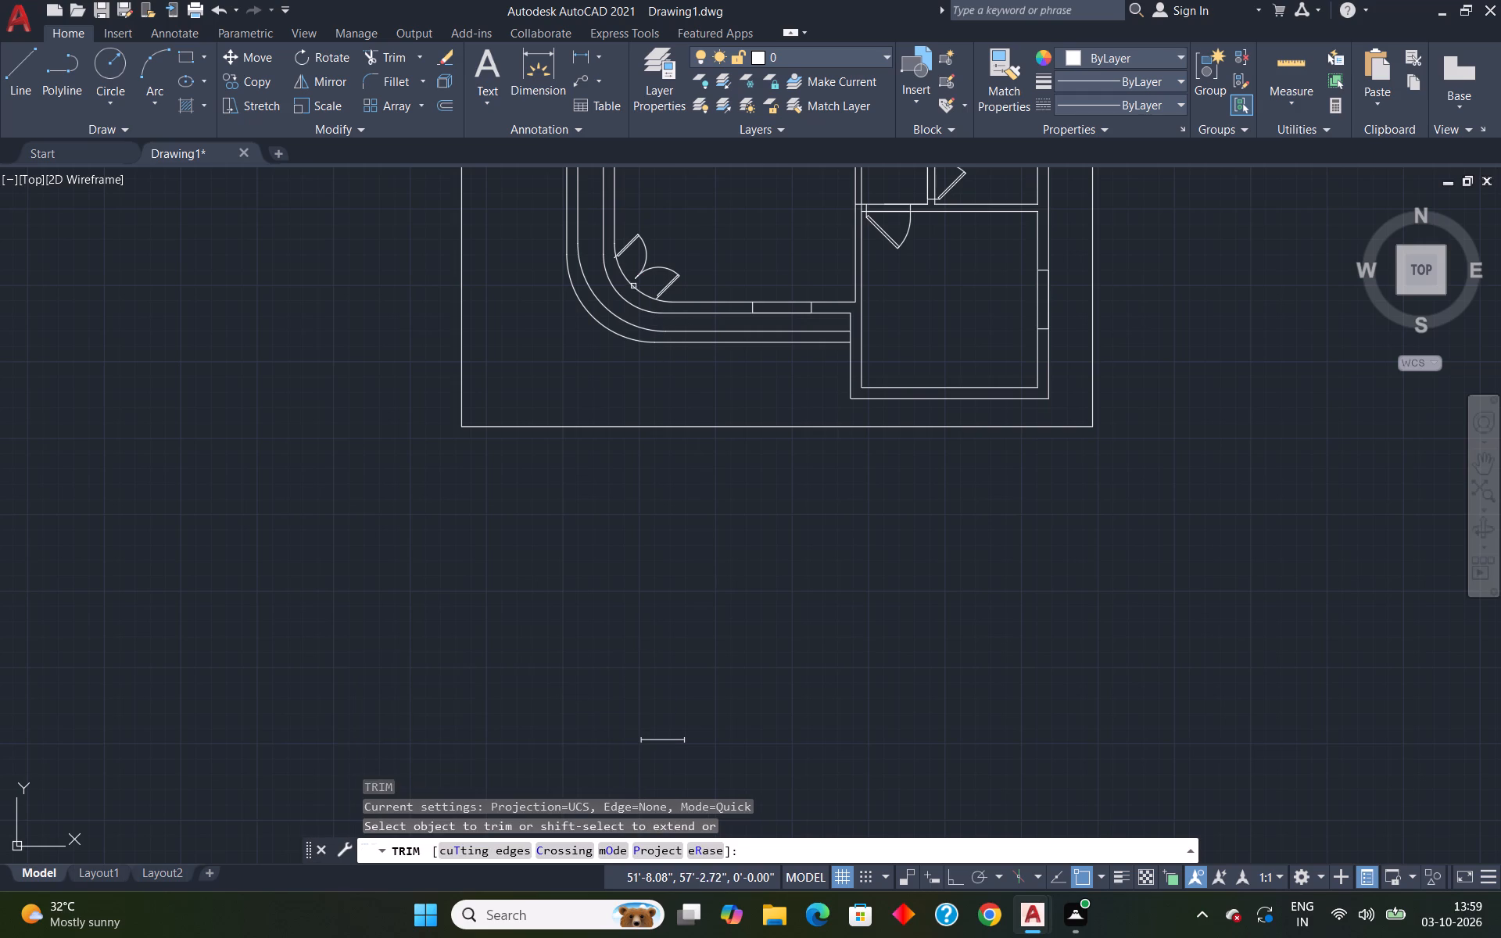
click(625, 278)
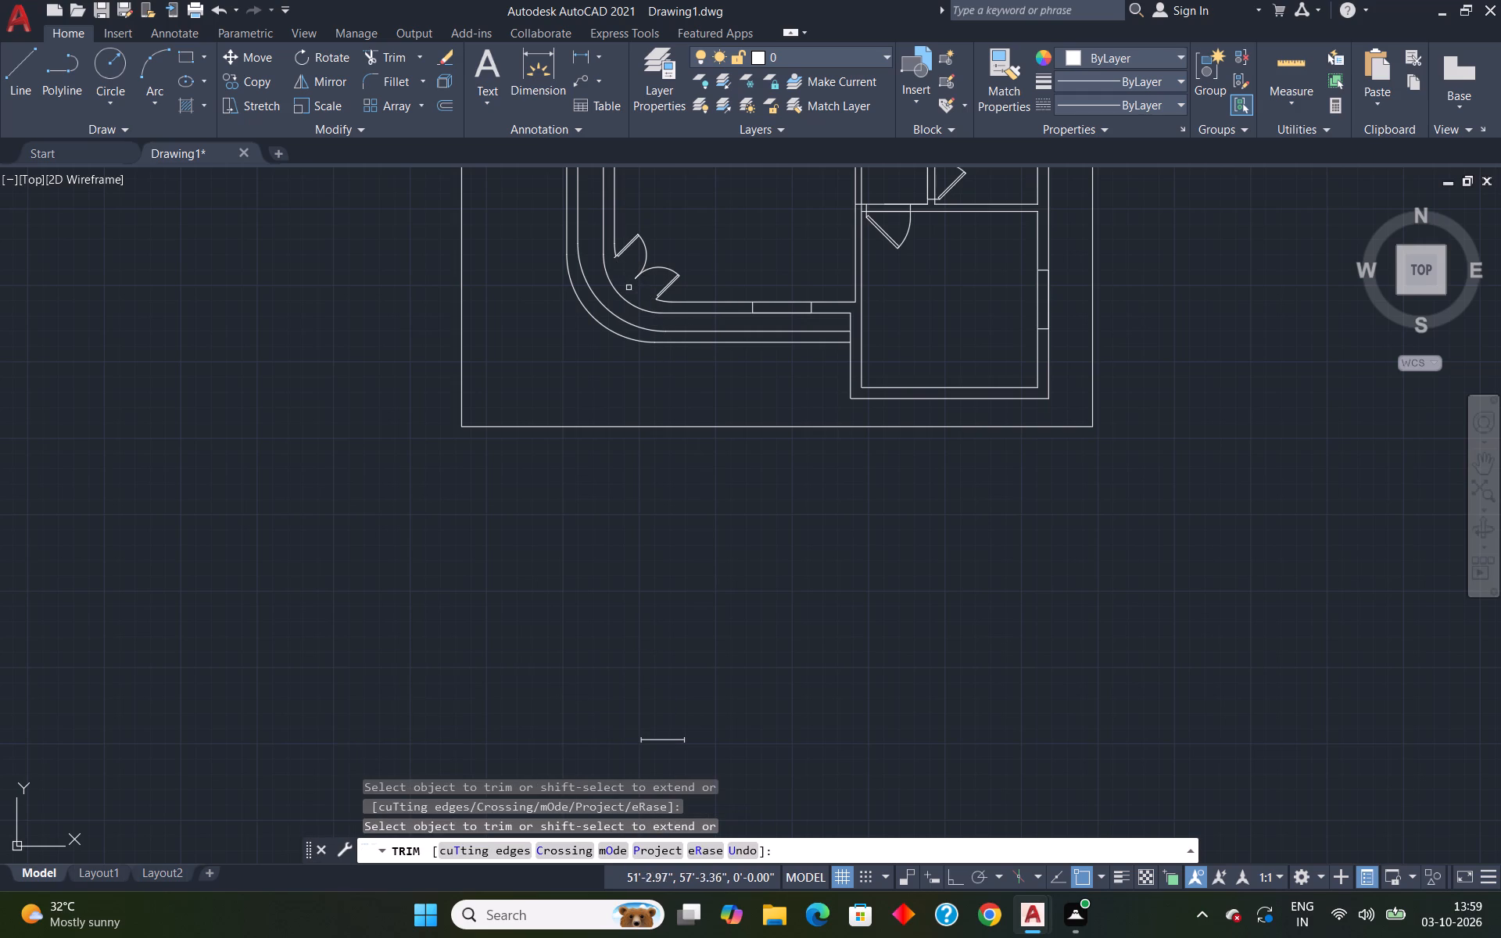
key(Escape)
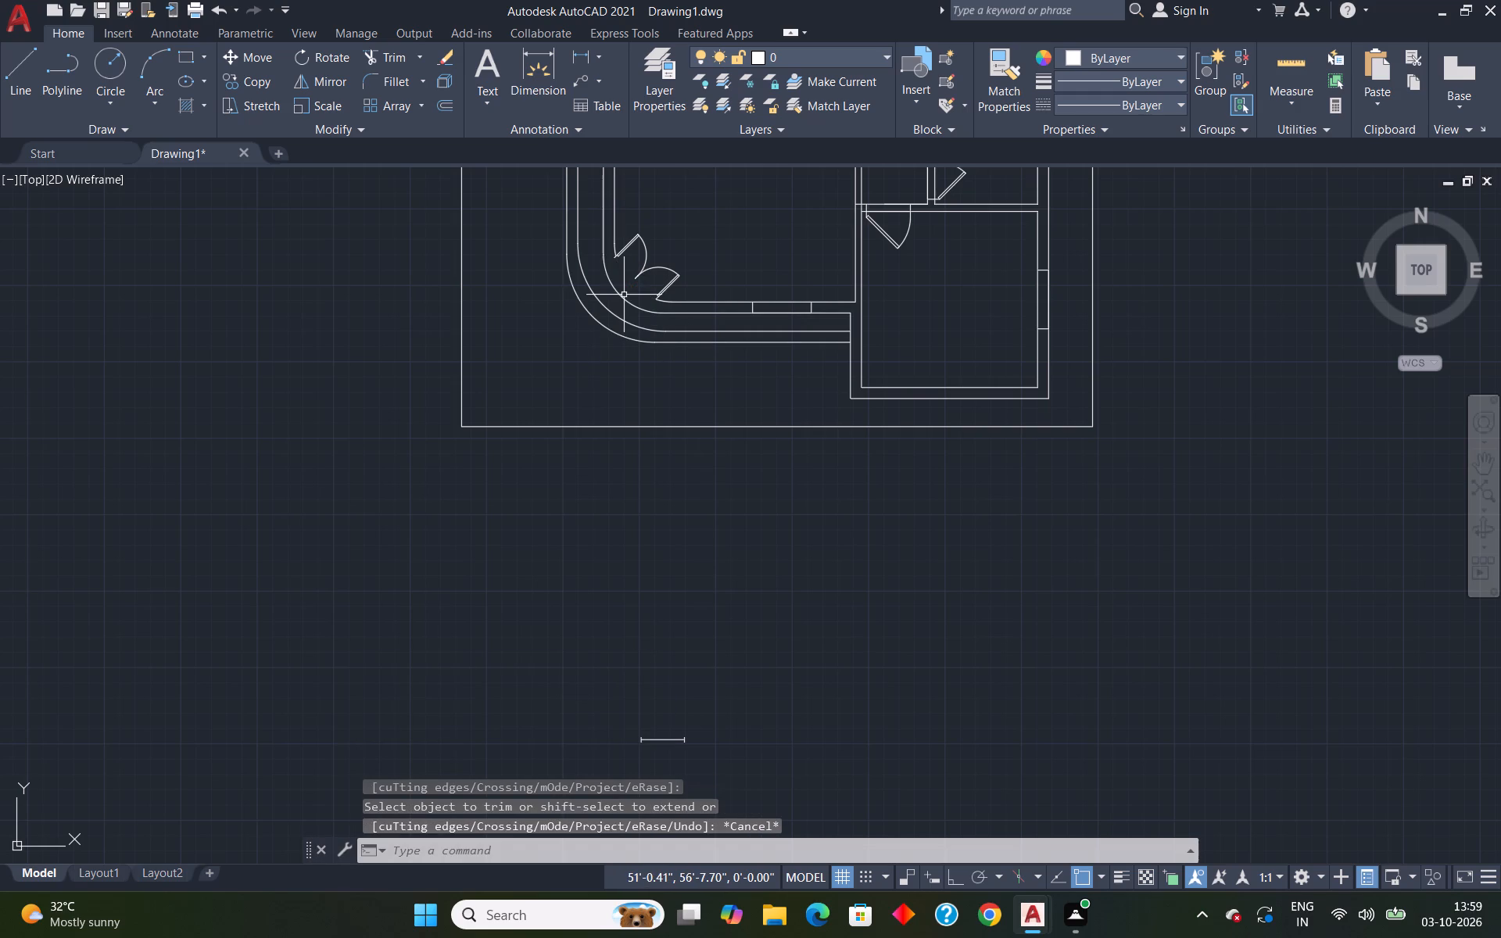
Draw a jamb line at the curved corner from the middle wall arc to the hinge end of the double door's upper leaf.
key(l)
key(Return)
scroll(596, 263, up, 3)
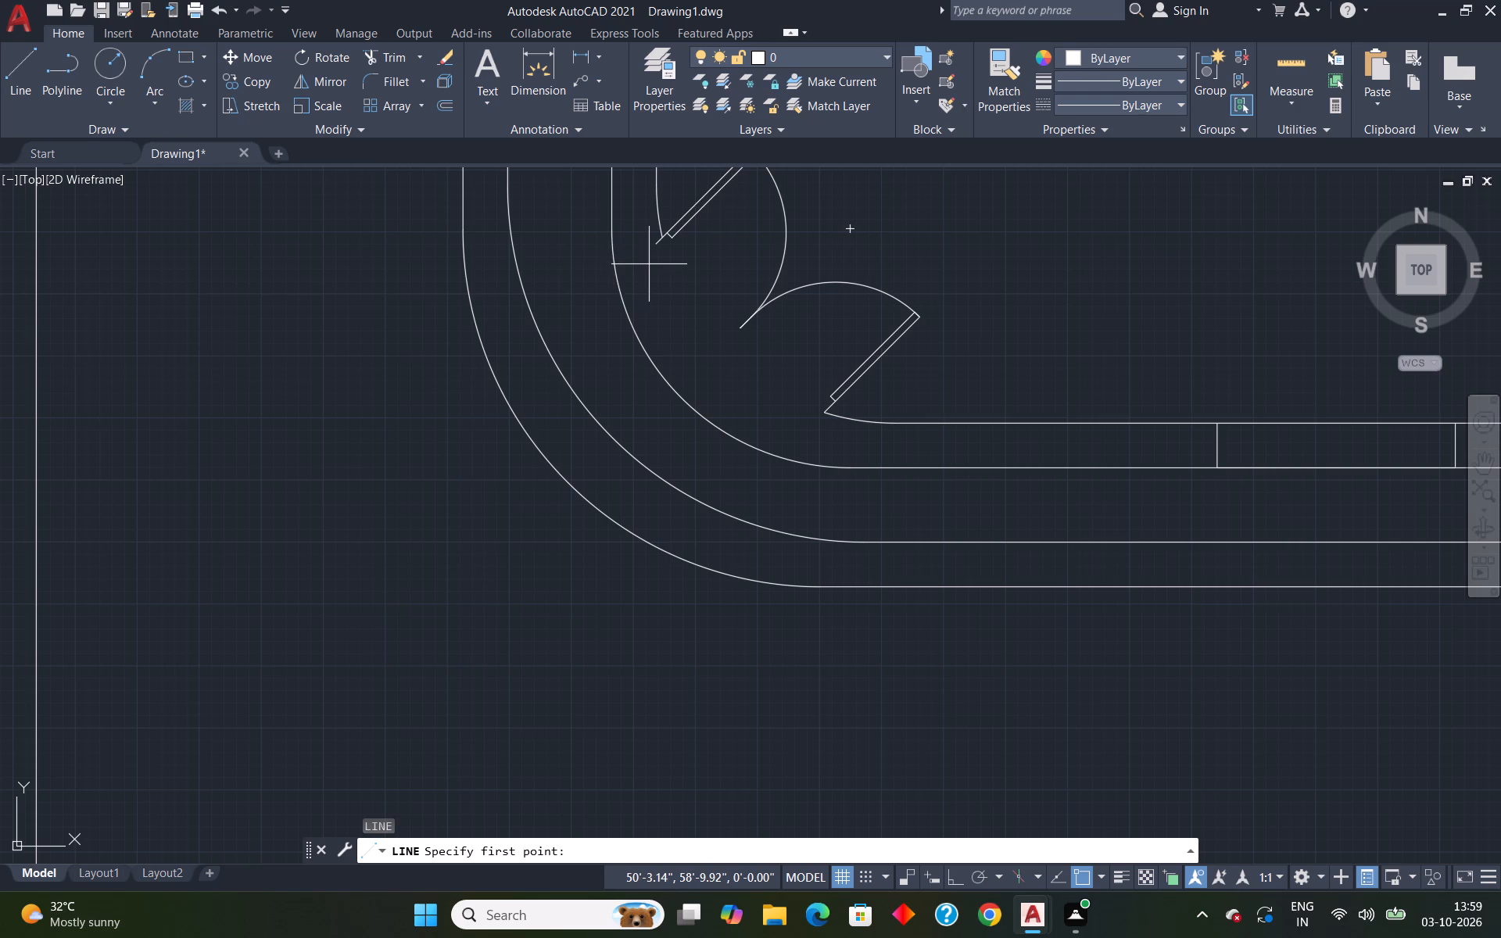
click(614, 259)
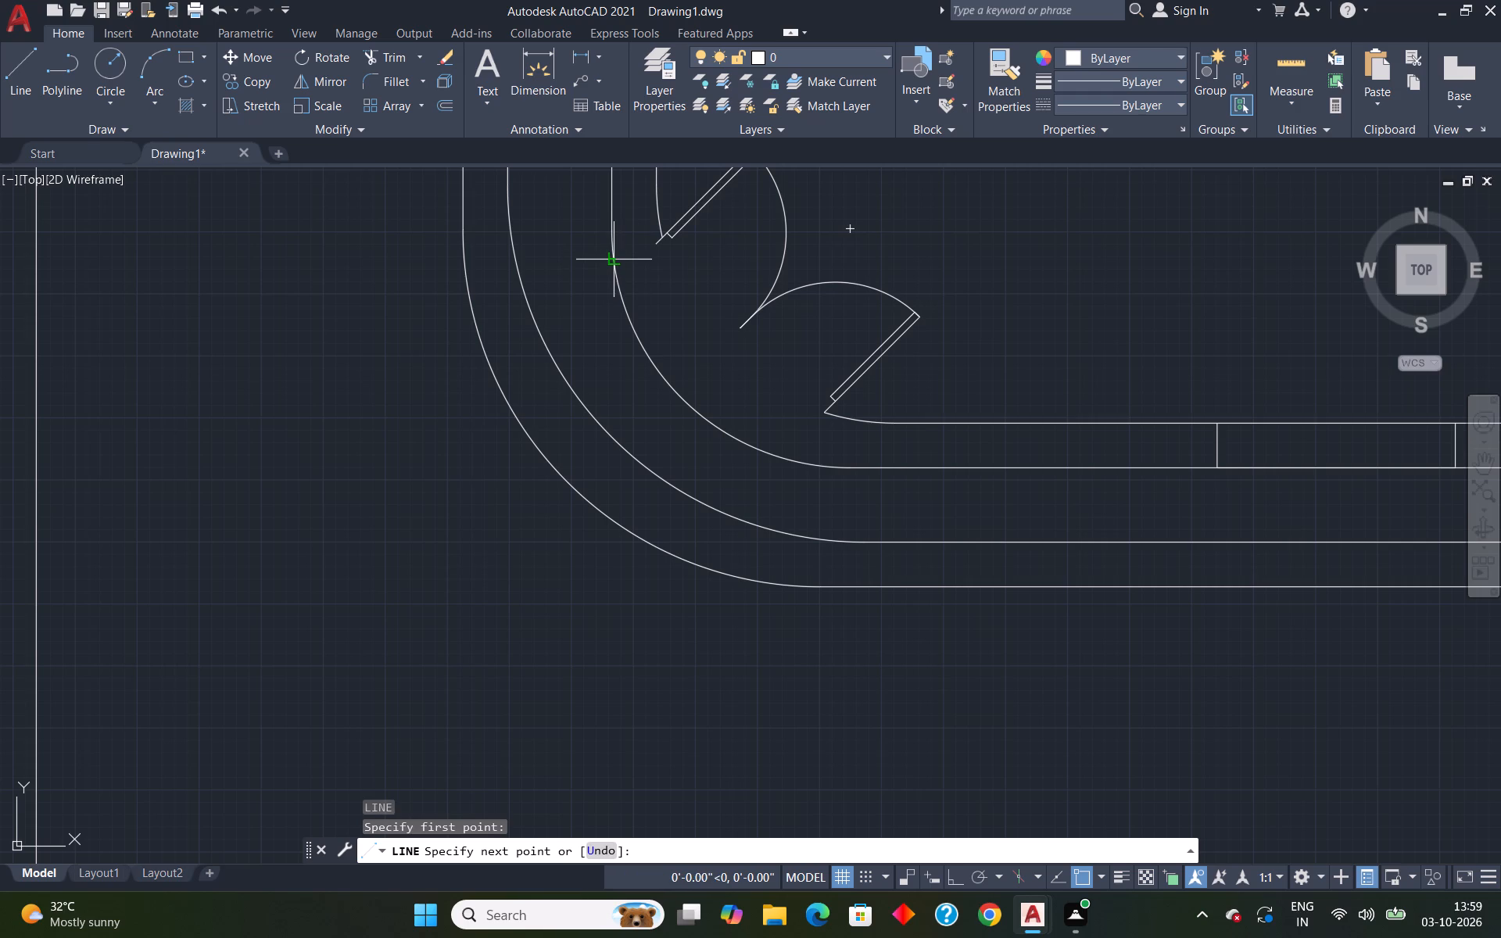
click(652, 242)
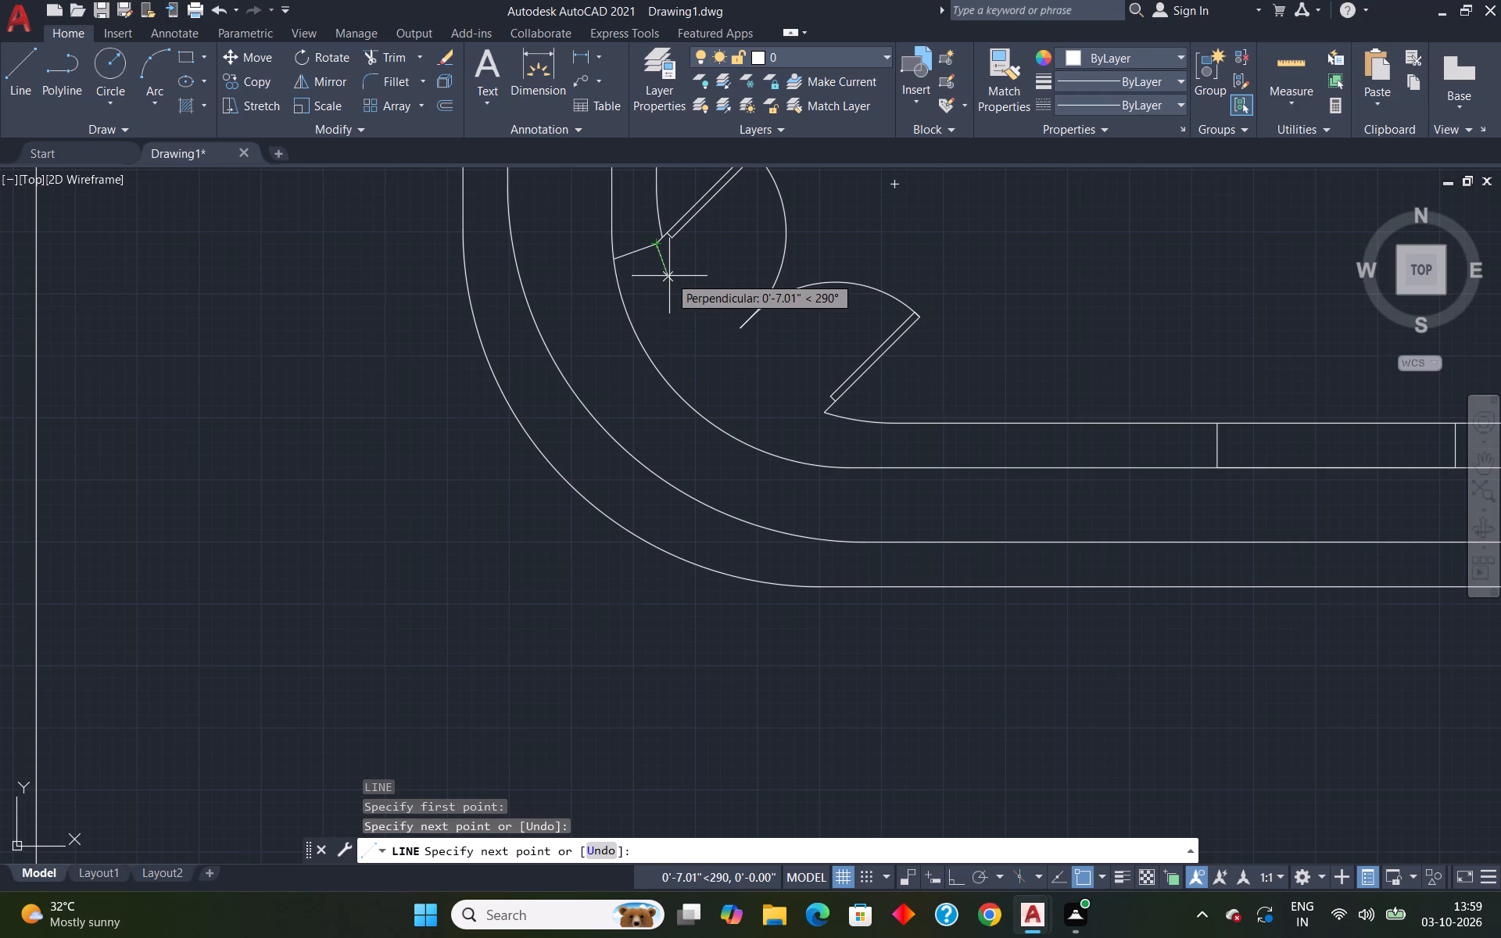
key(Escape)
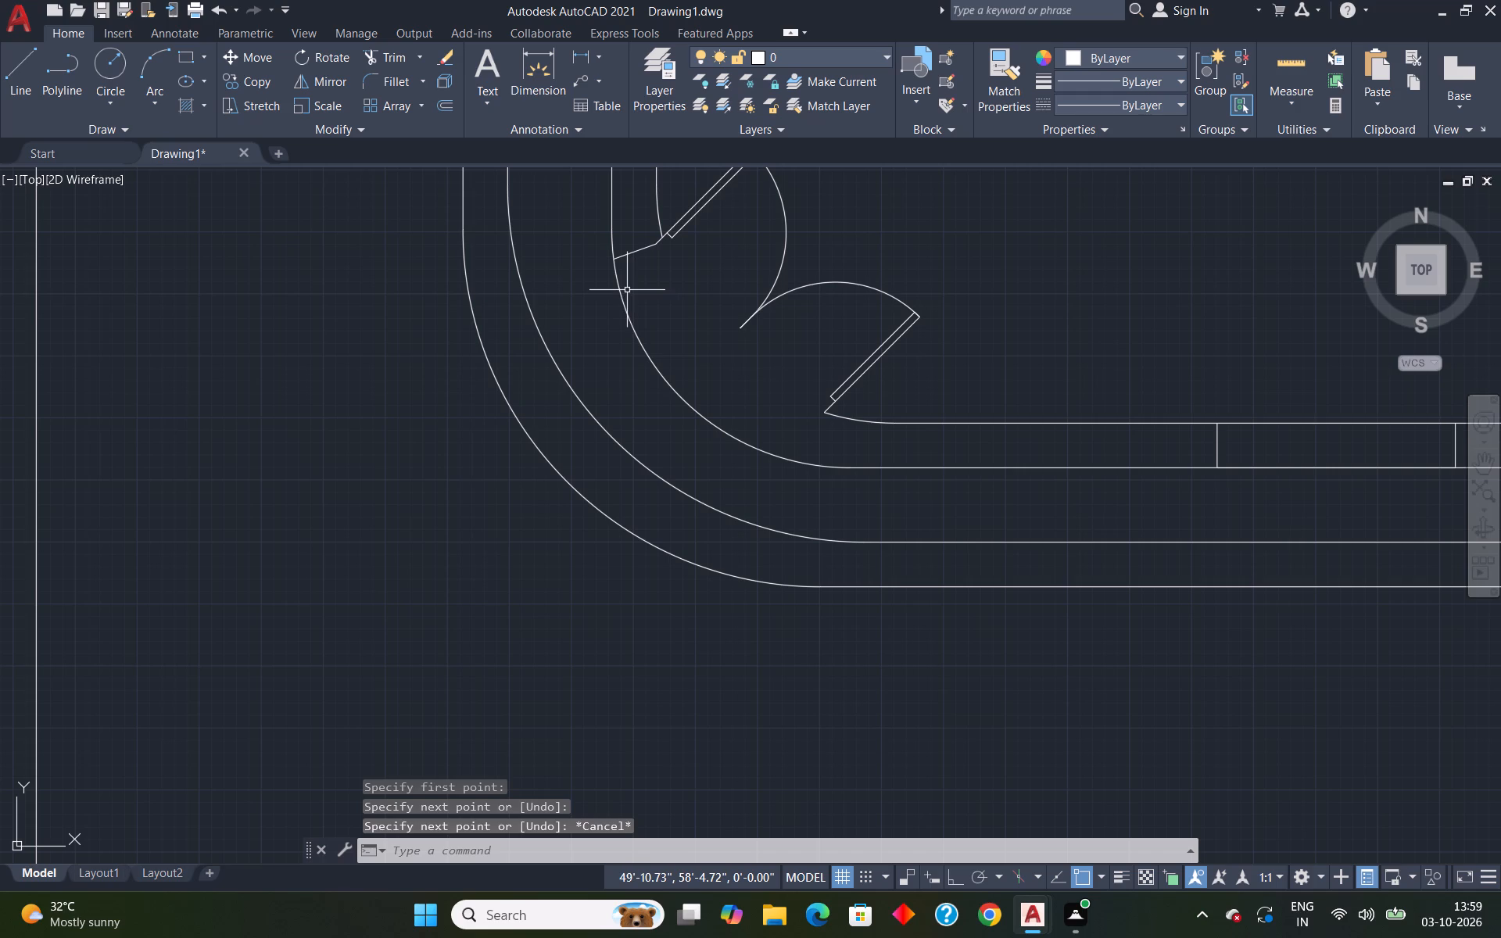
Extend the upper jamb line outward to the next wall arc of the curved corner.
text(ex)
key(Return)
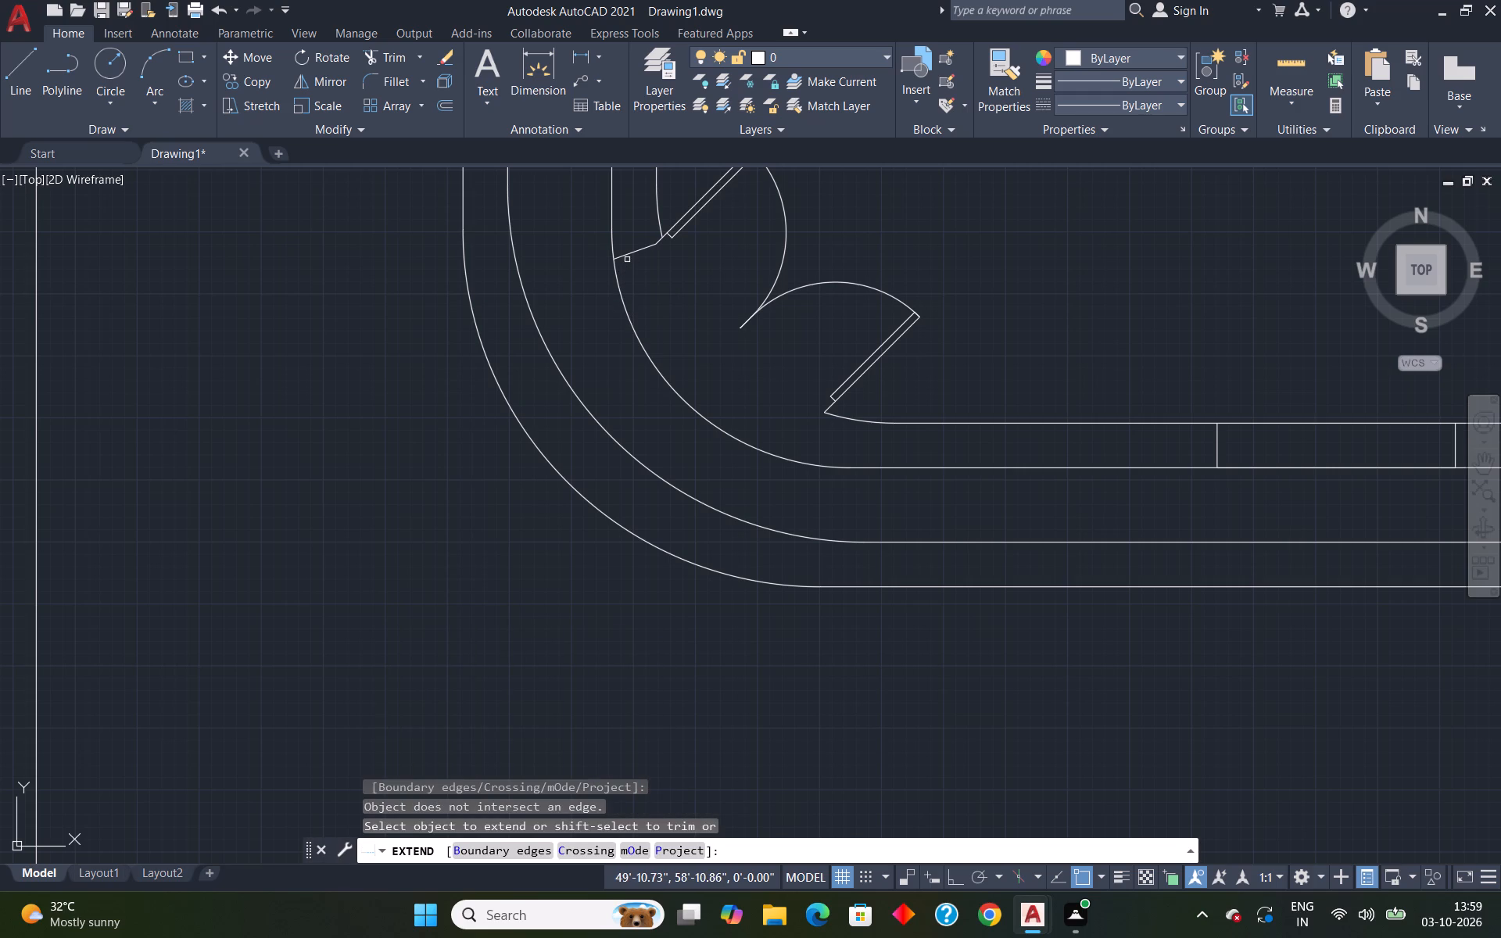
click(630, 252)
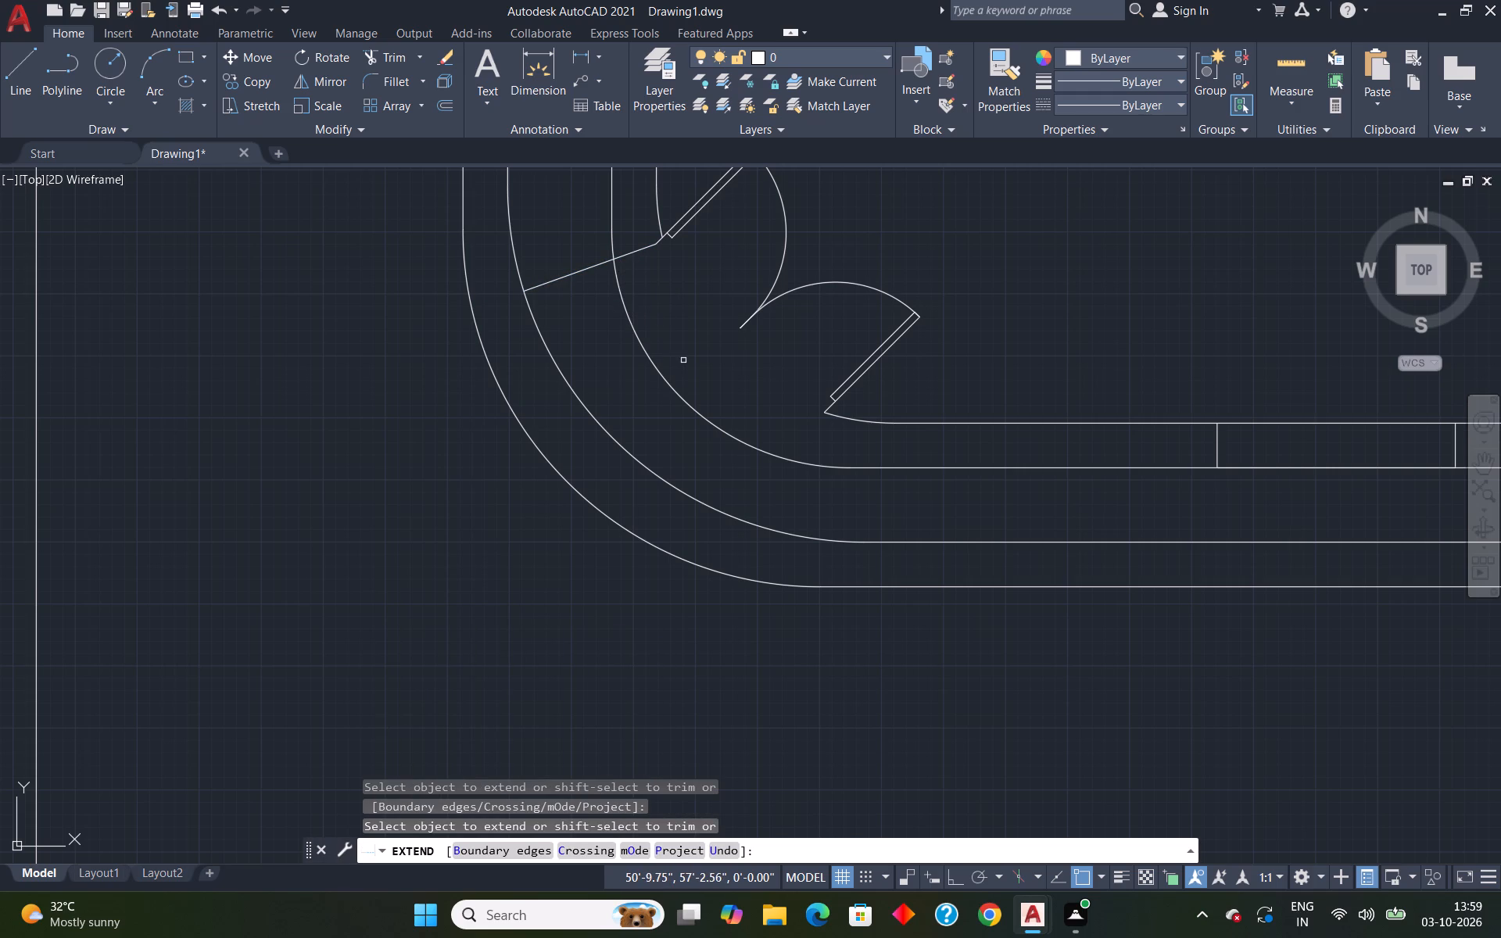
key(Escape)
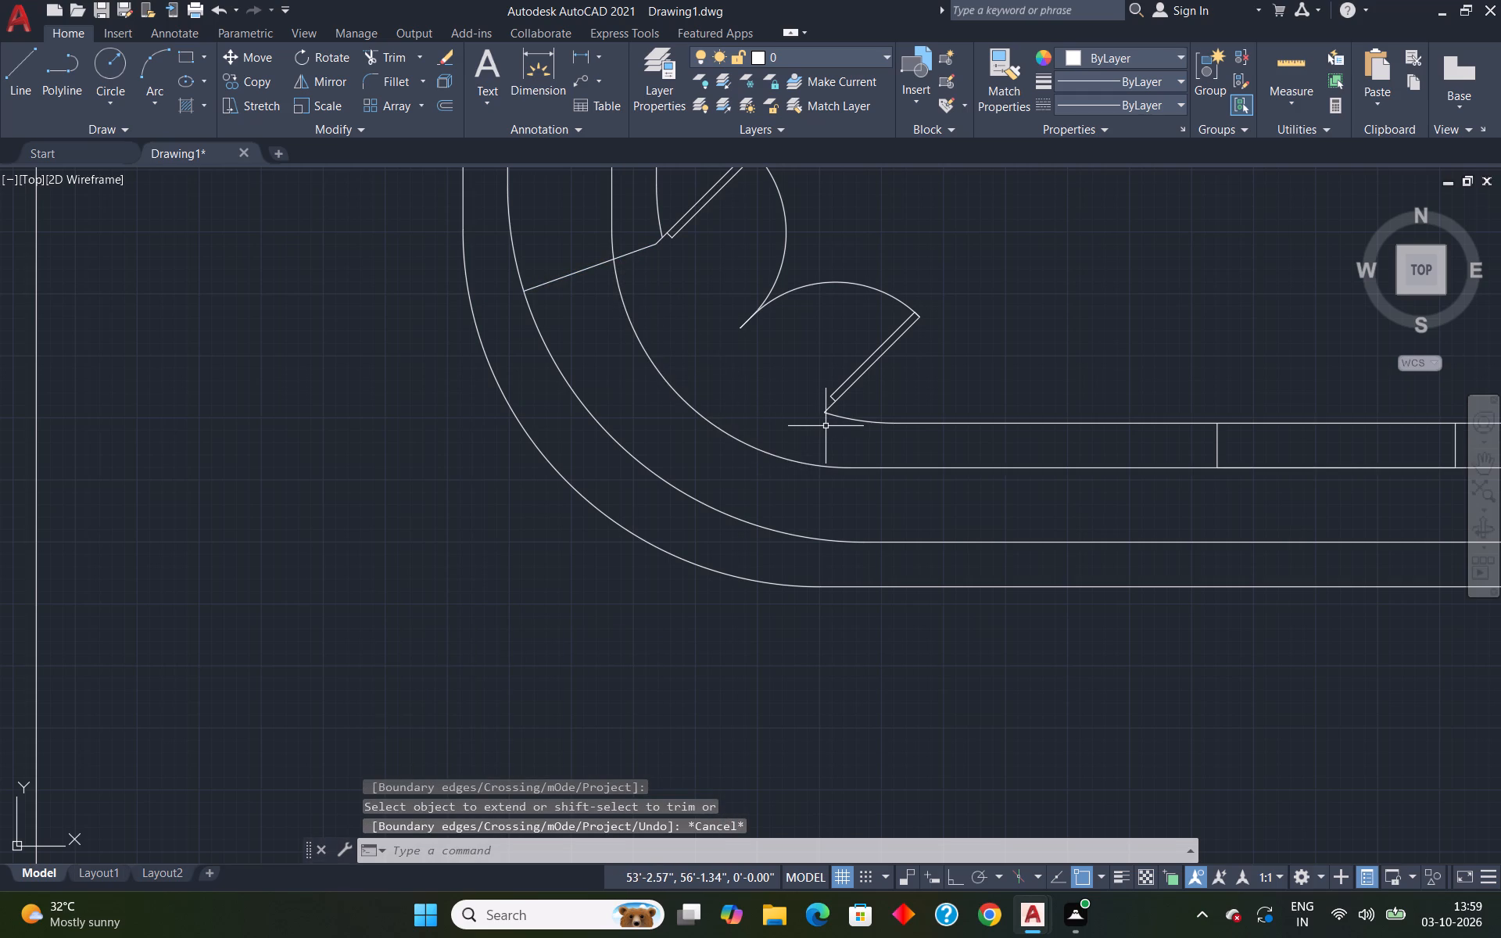
Draw a jamb line from the hinge end of the double door's lower leaf outward across the wall to the second arc beyond it.
key(l)
key(Return)
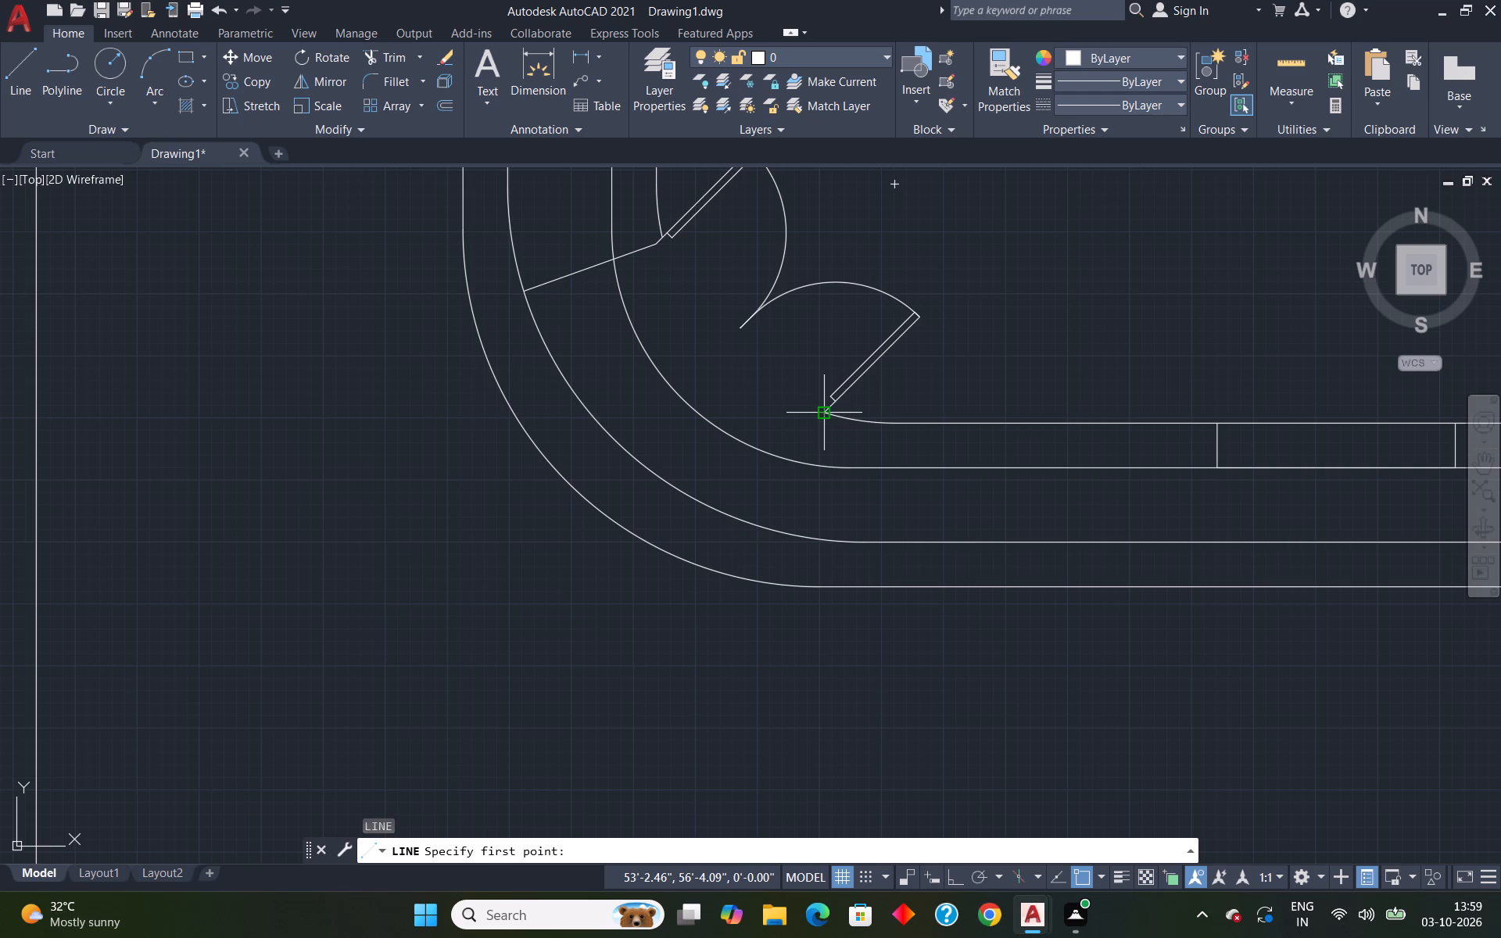
click(826, 411)
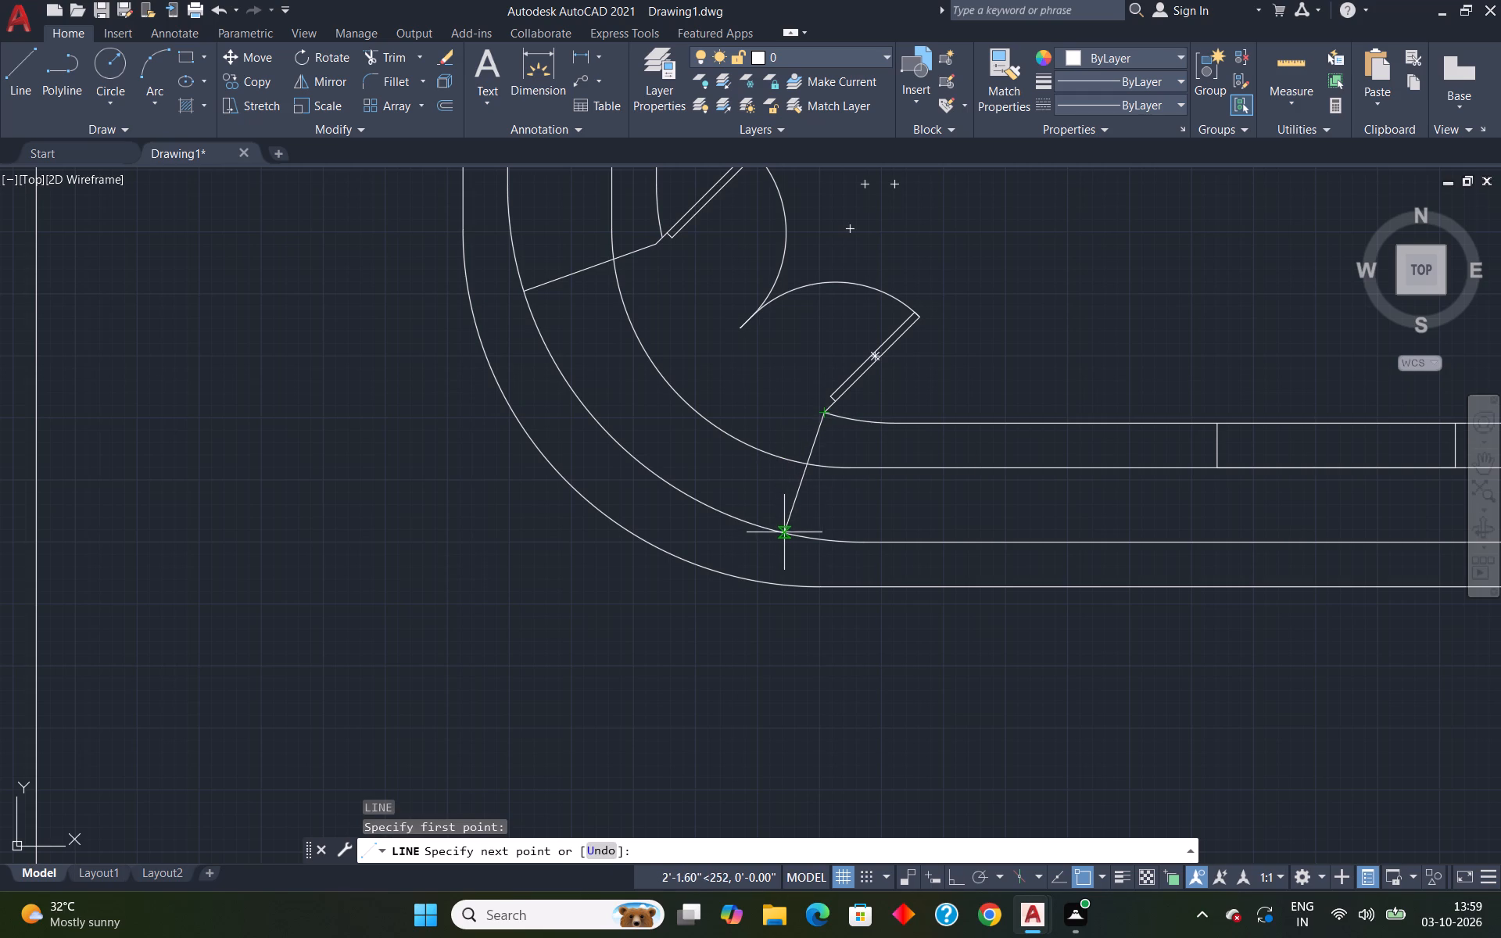
click(786, 537)
key(Escape)
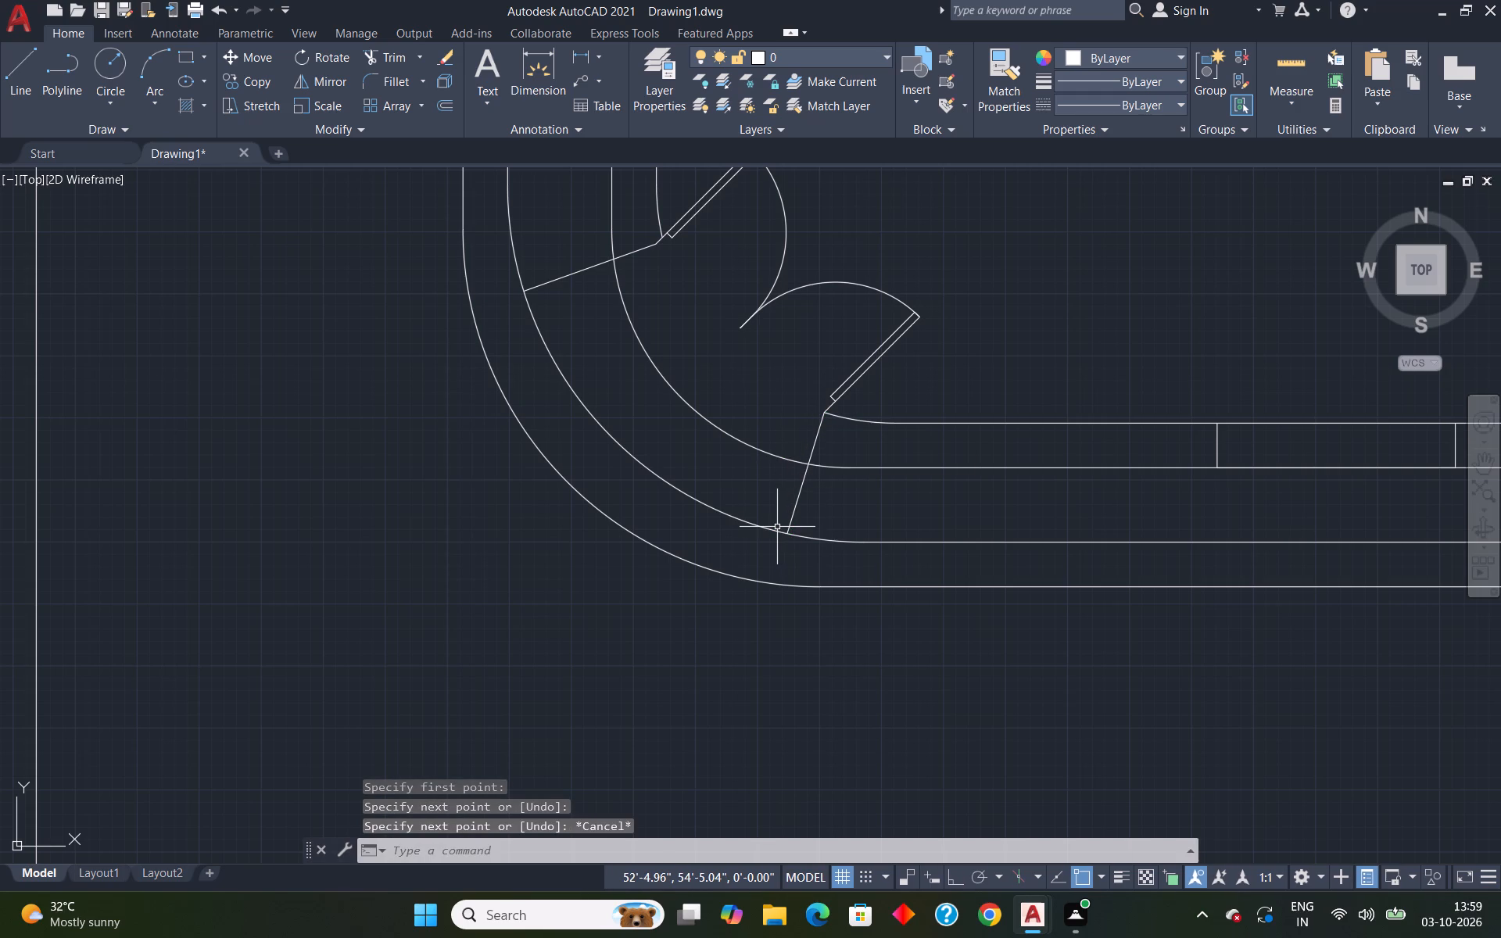
Trim the wall arc between the two jamb lines of the double door and the parts of both jambs projecting beyond the wall.
text(tr)
key(Return)
drag(743, 420, 707, 443)
drag(553, 237, 568, 286)
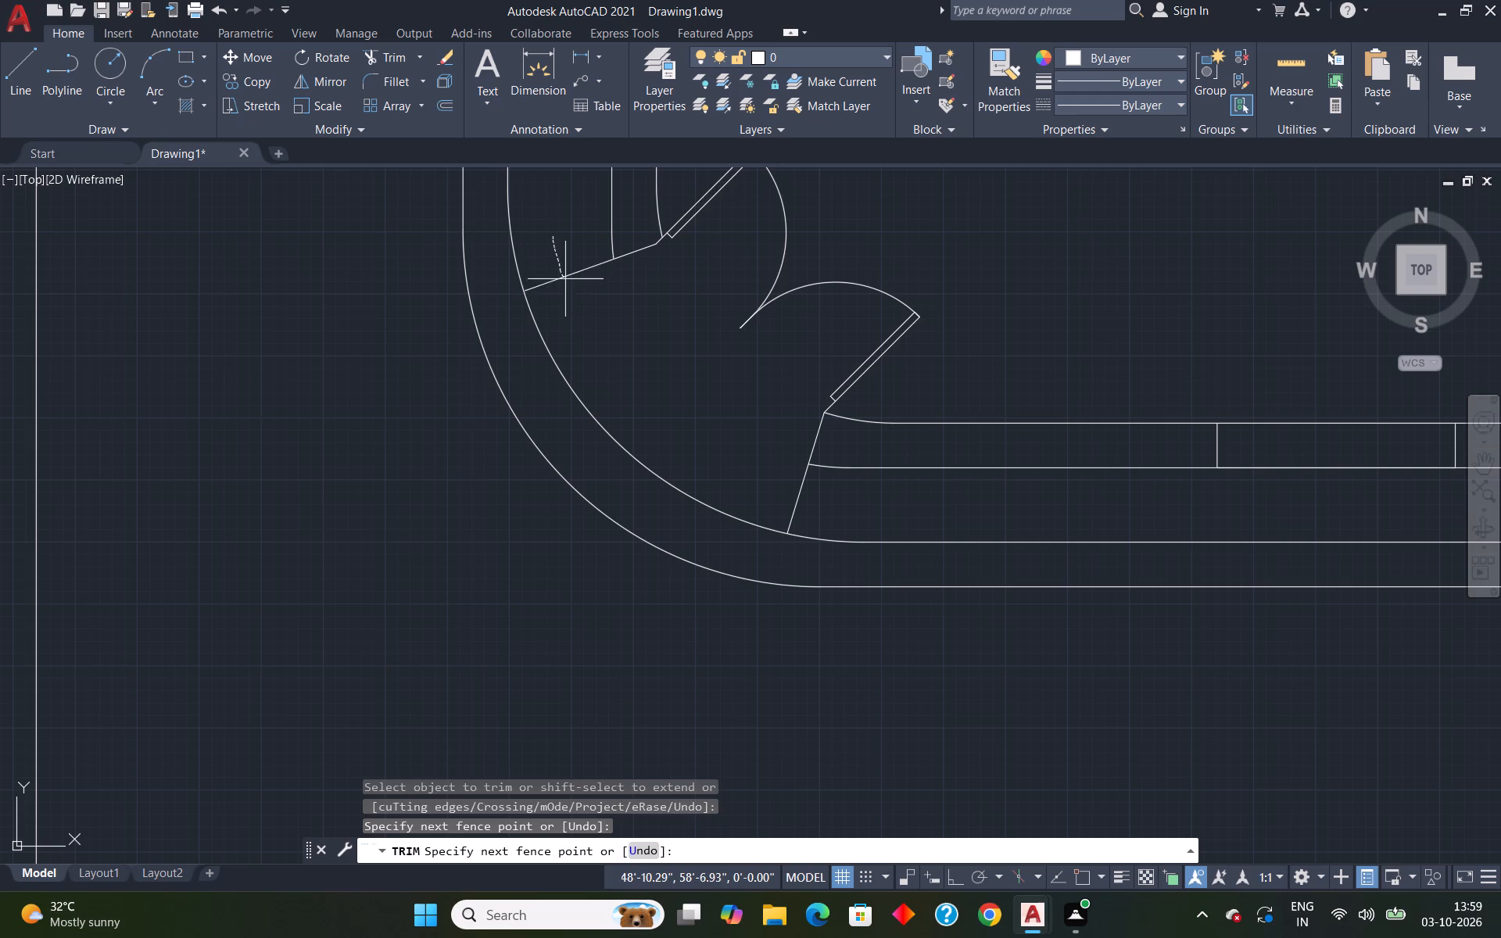
drag(568, 286, 593, 326)
drag(772, 494, 833, 505)
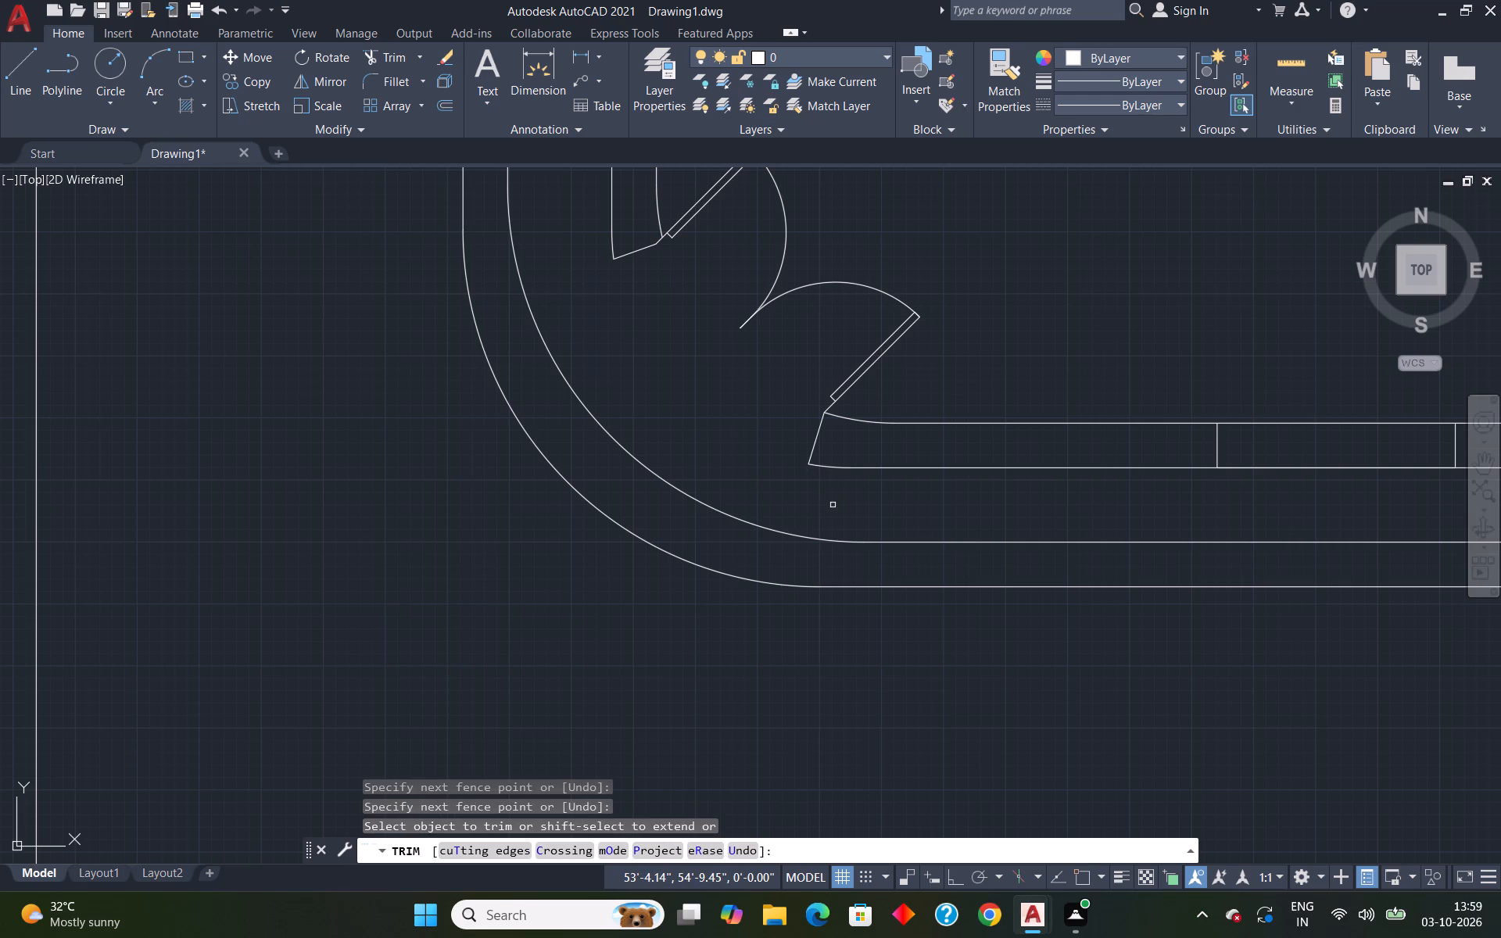
key(Escape)
Scale the window block below the plan from its left end, using its full length as reference and 4' as the new length.
scroll(815, 469, down, 4)
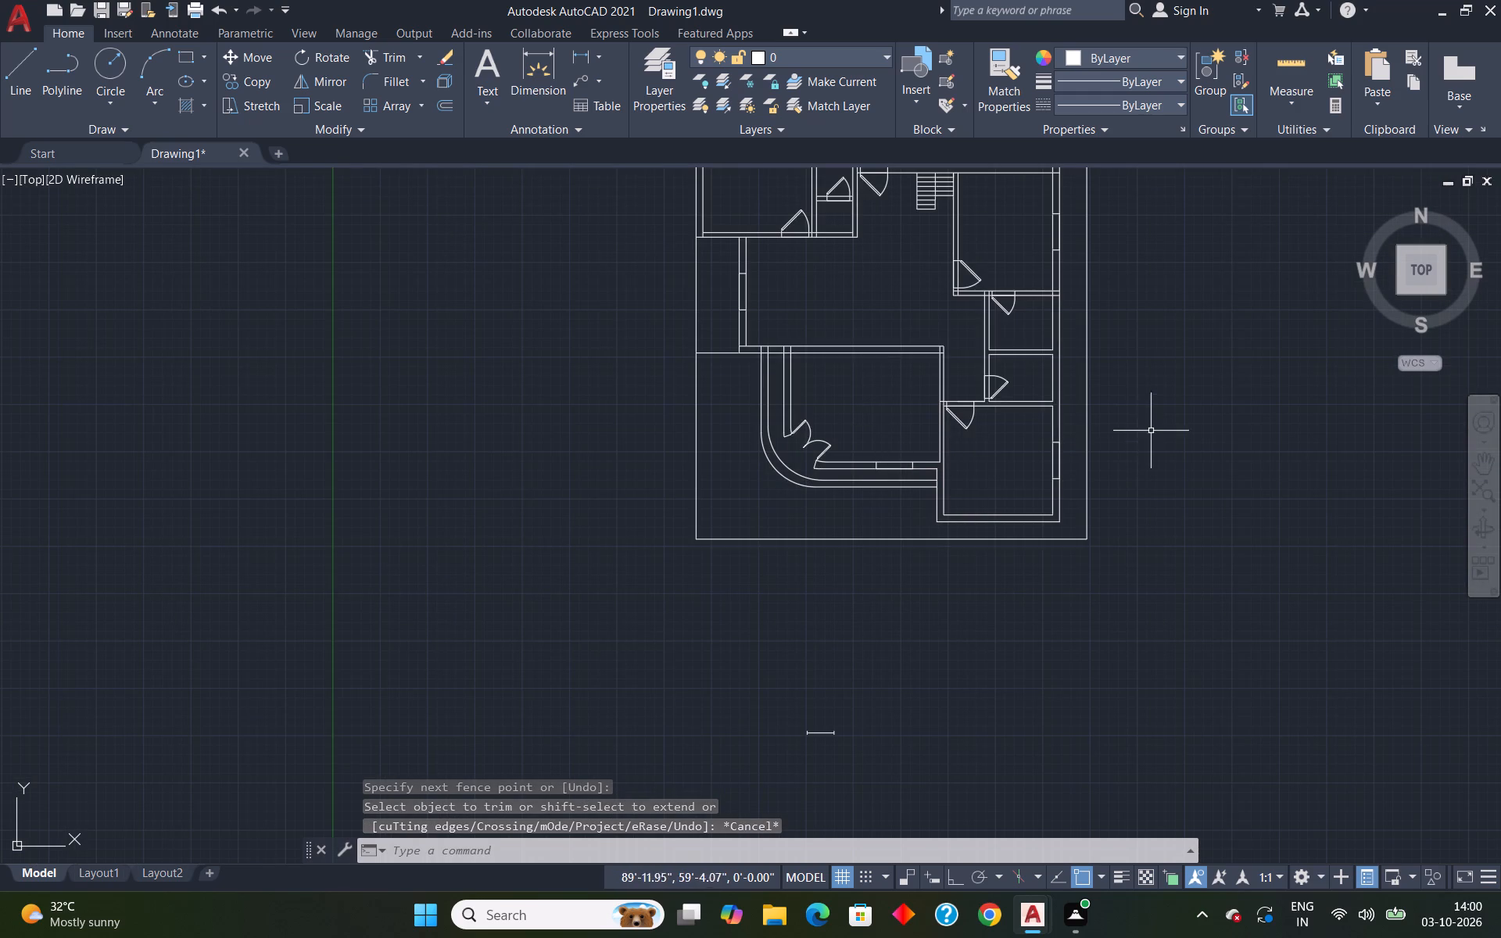
scroll(1148, 421, down, 3)
scroll(1090, 379, up, 3)
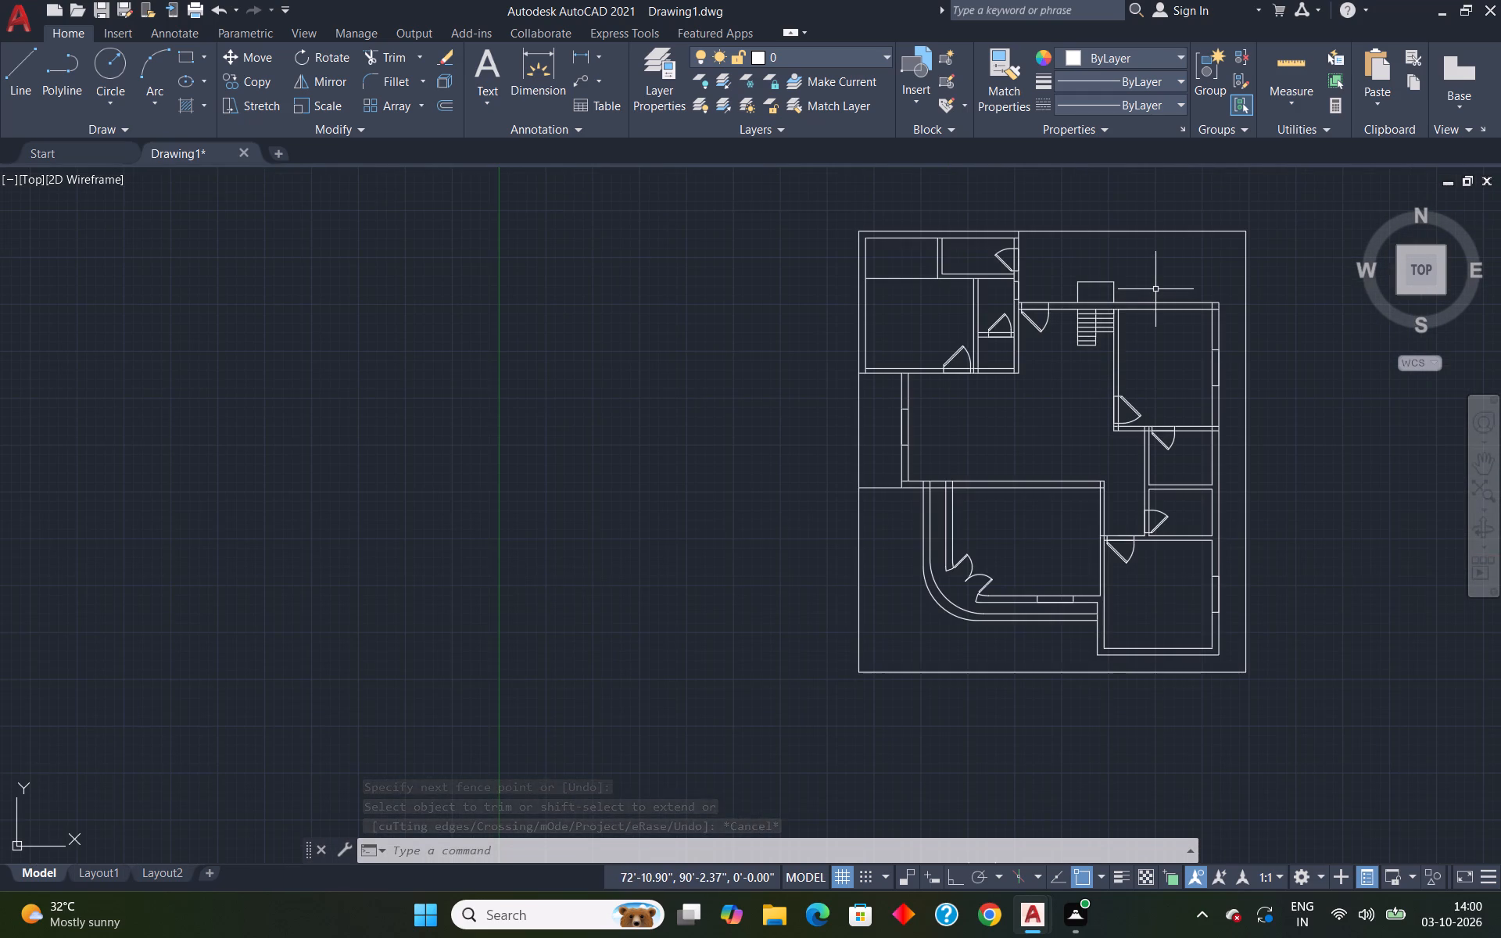
scroll(1155, 289, up, 1)
scroll(1165, 284, down, 2)
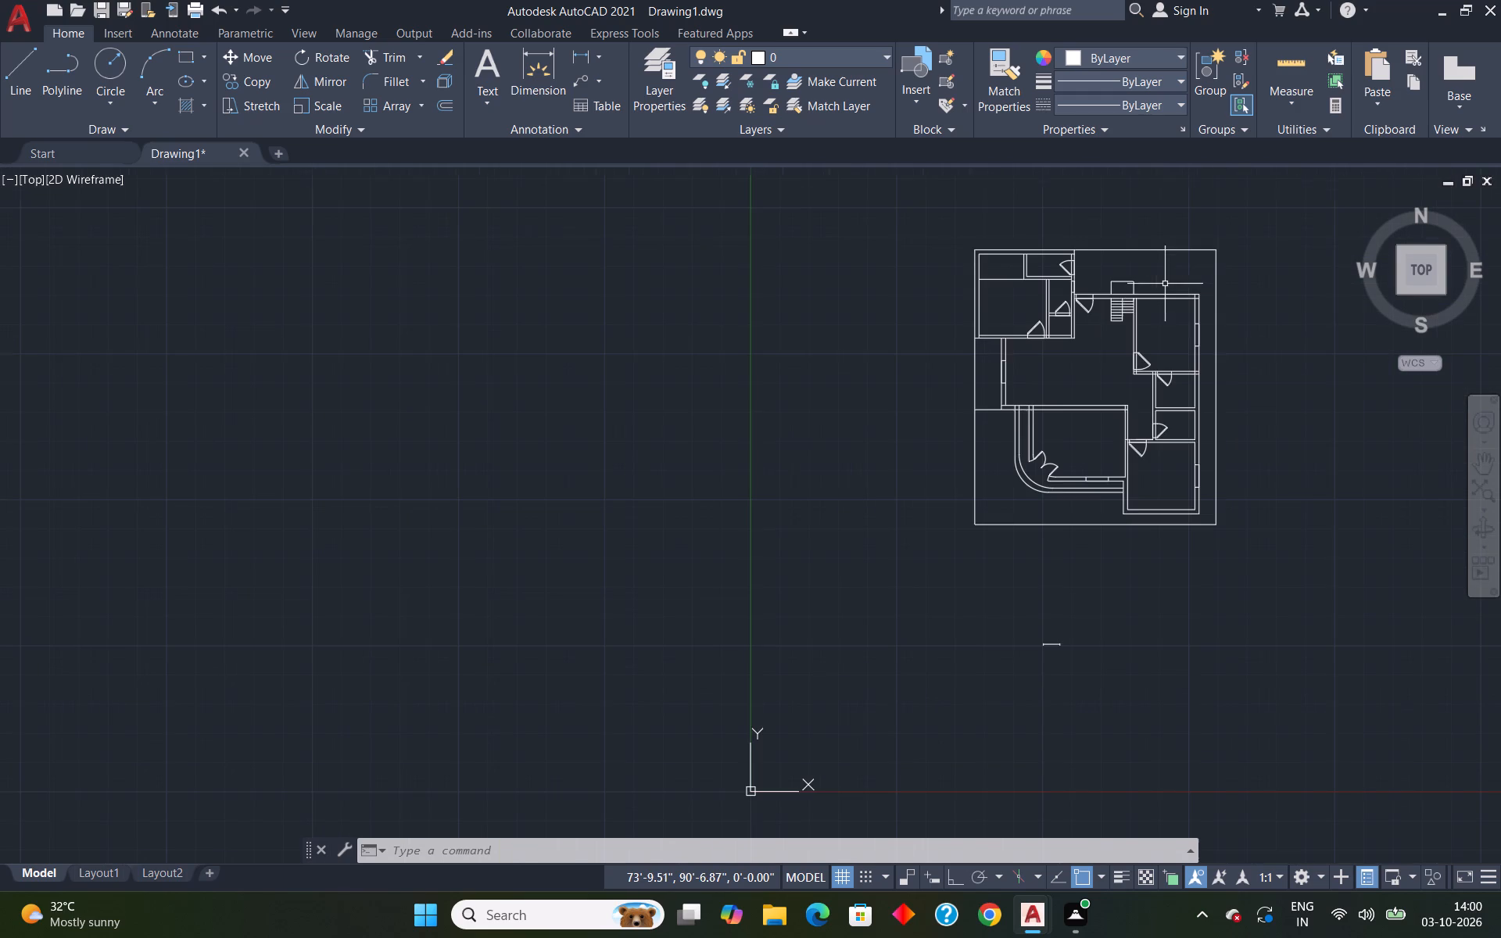
scroll(1049, 367, up, 2)
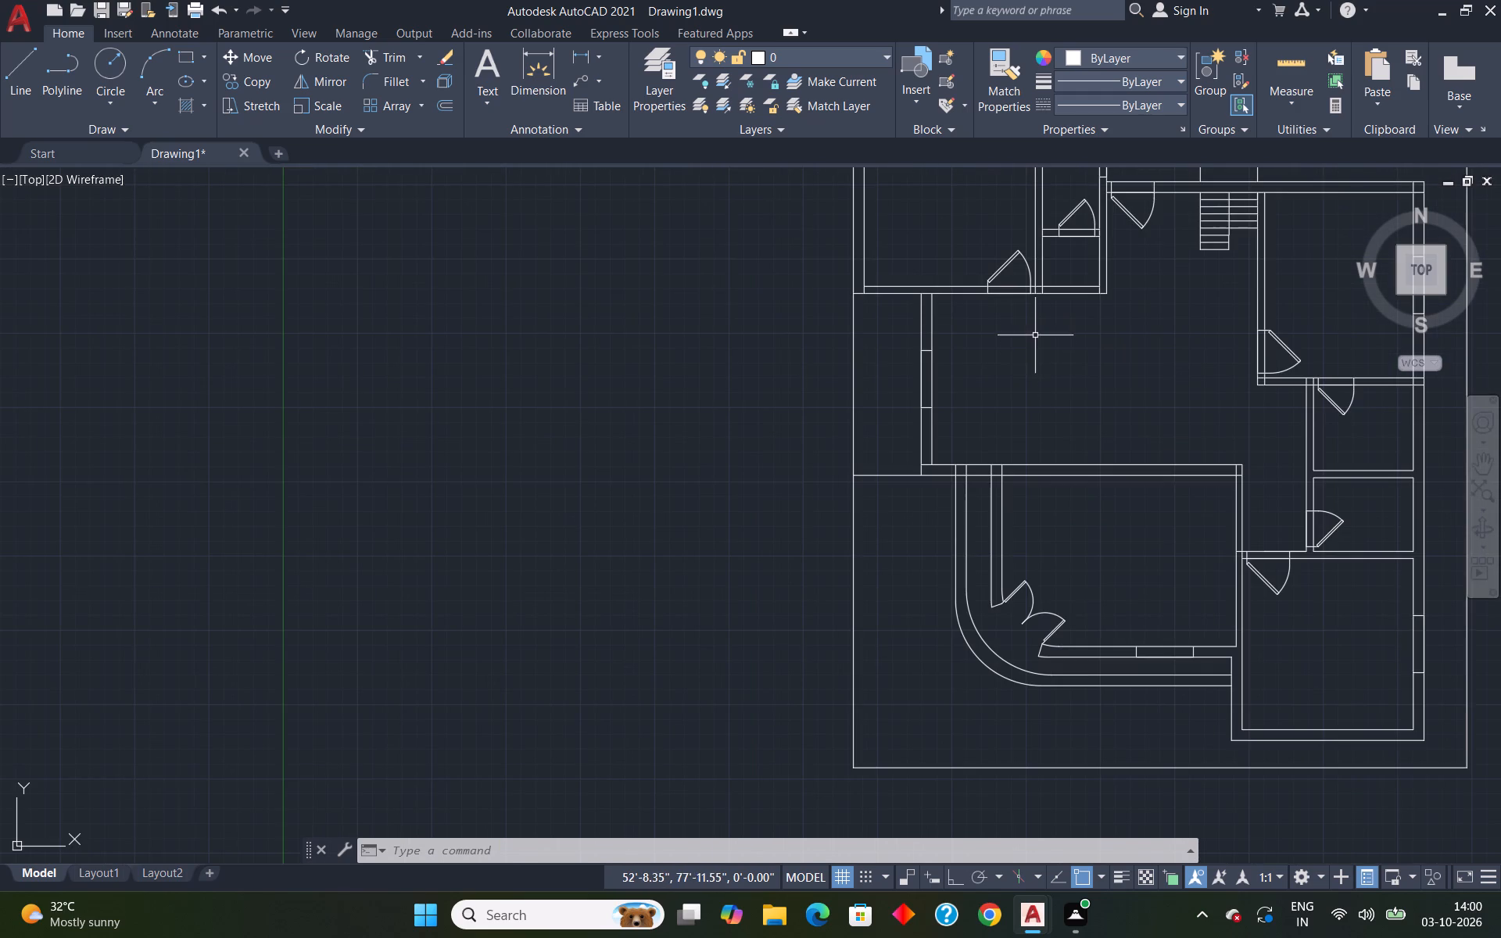
scroll(1047, 363, down, 3)
scroll(1046, 530, up, 2)
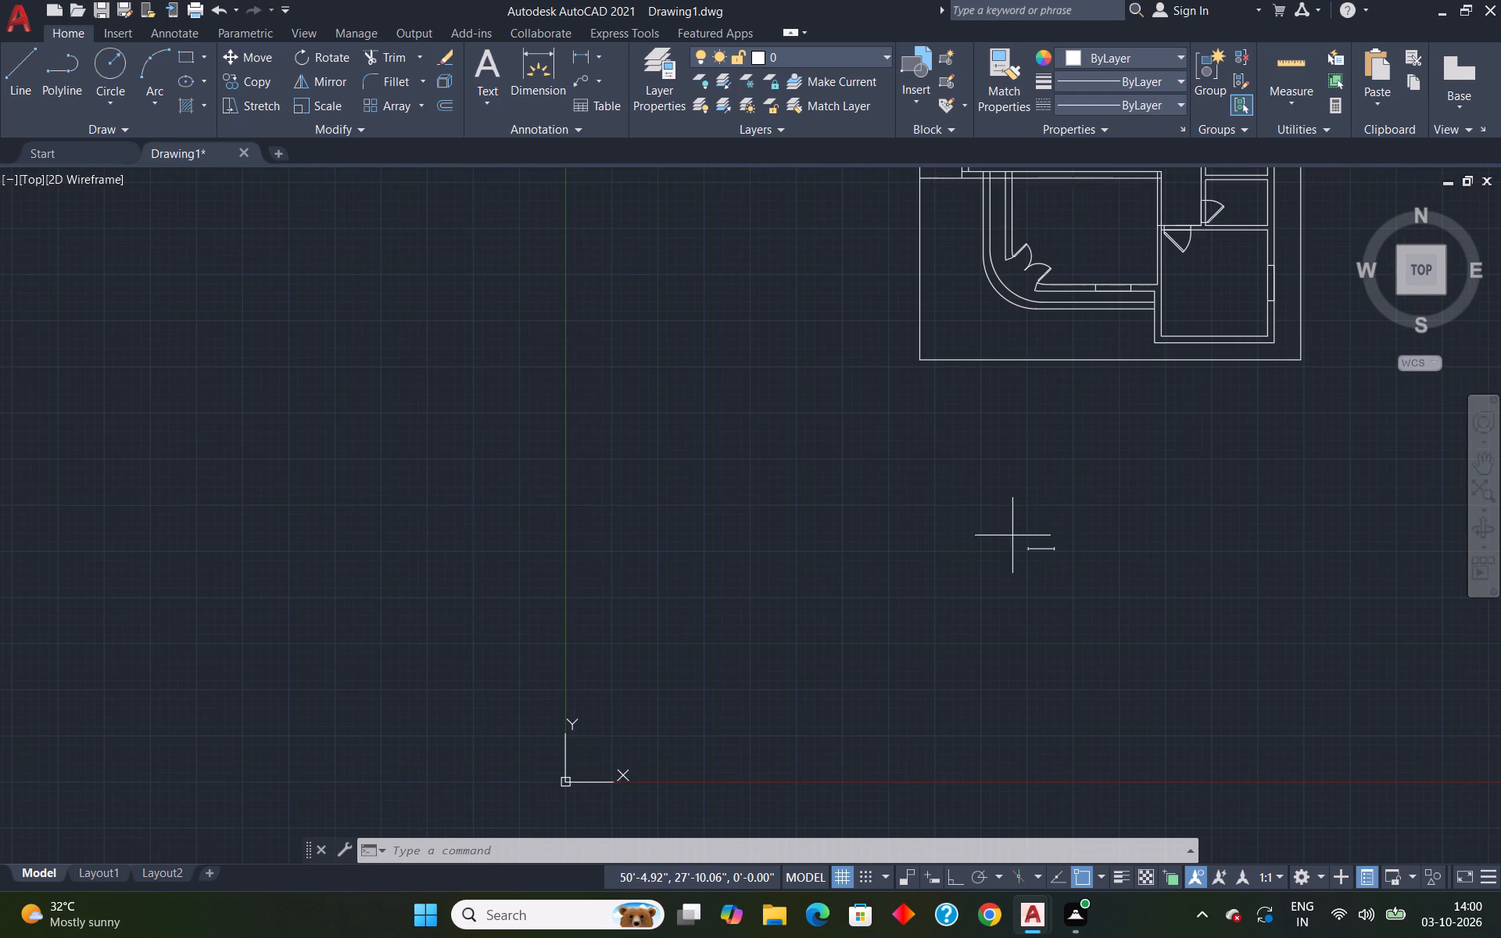
click(1012, 535)
click(1087, 597)
text(sc)
key(Return)
scroll(1027, 557, up, 5)
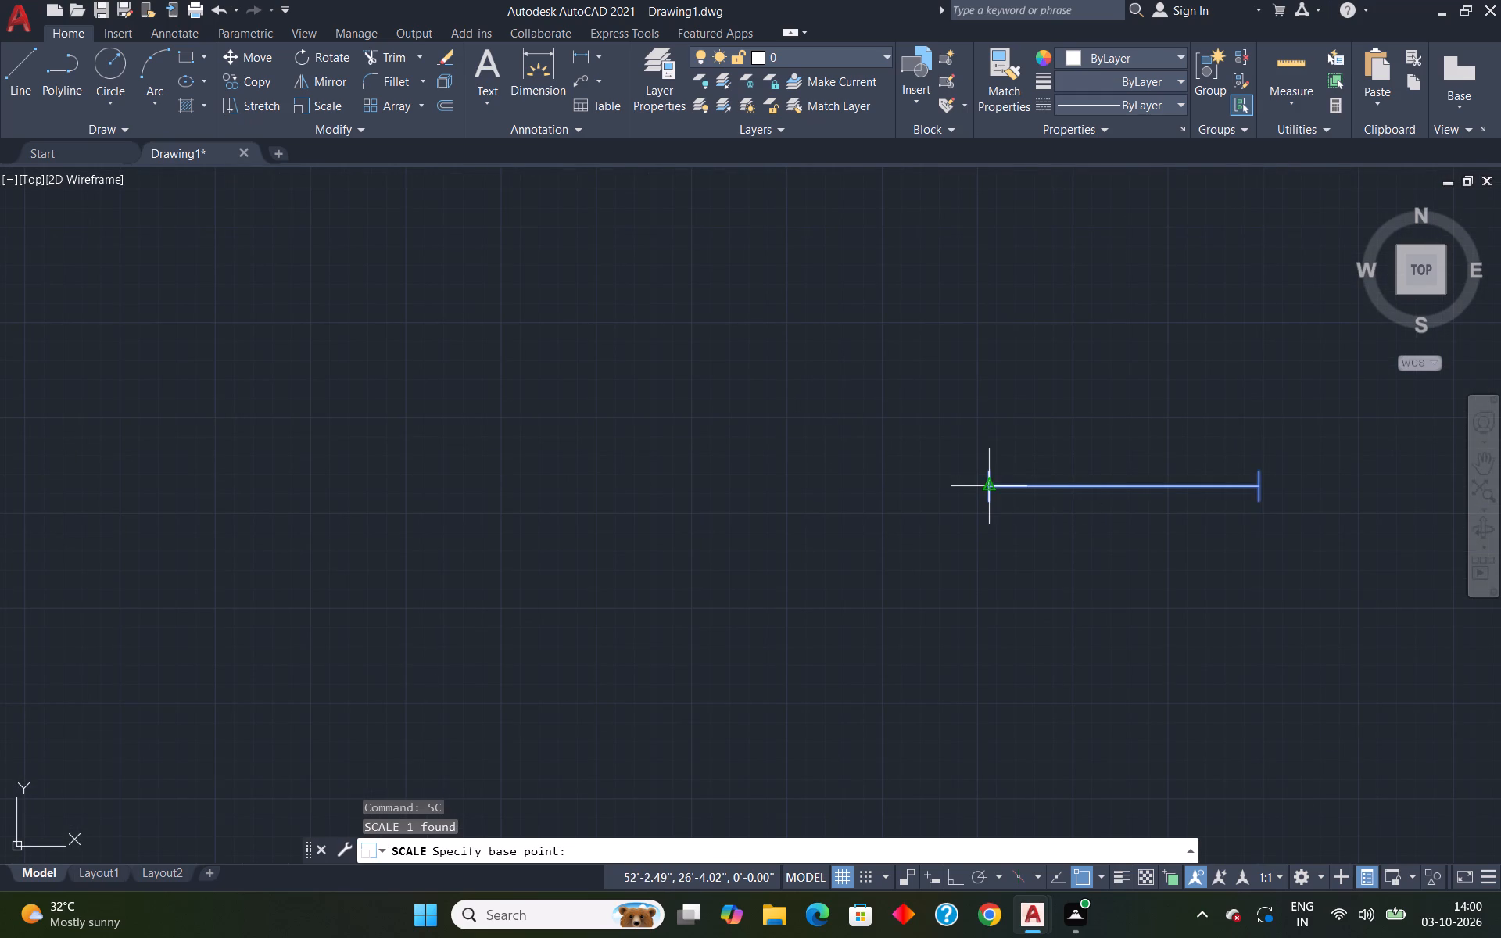
click(990, 486)
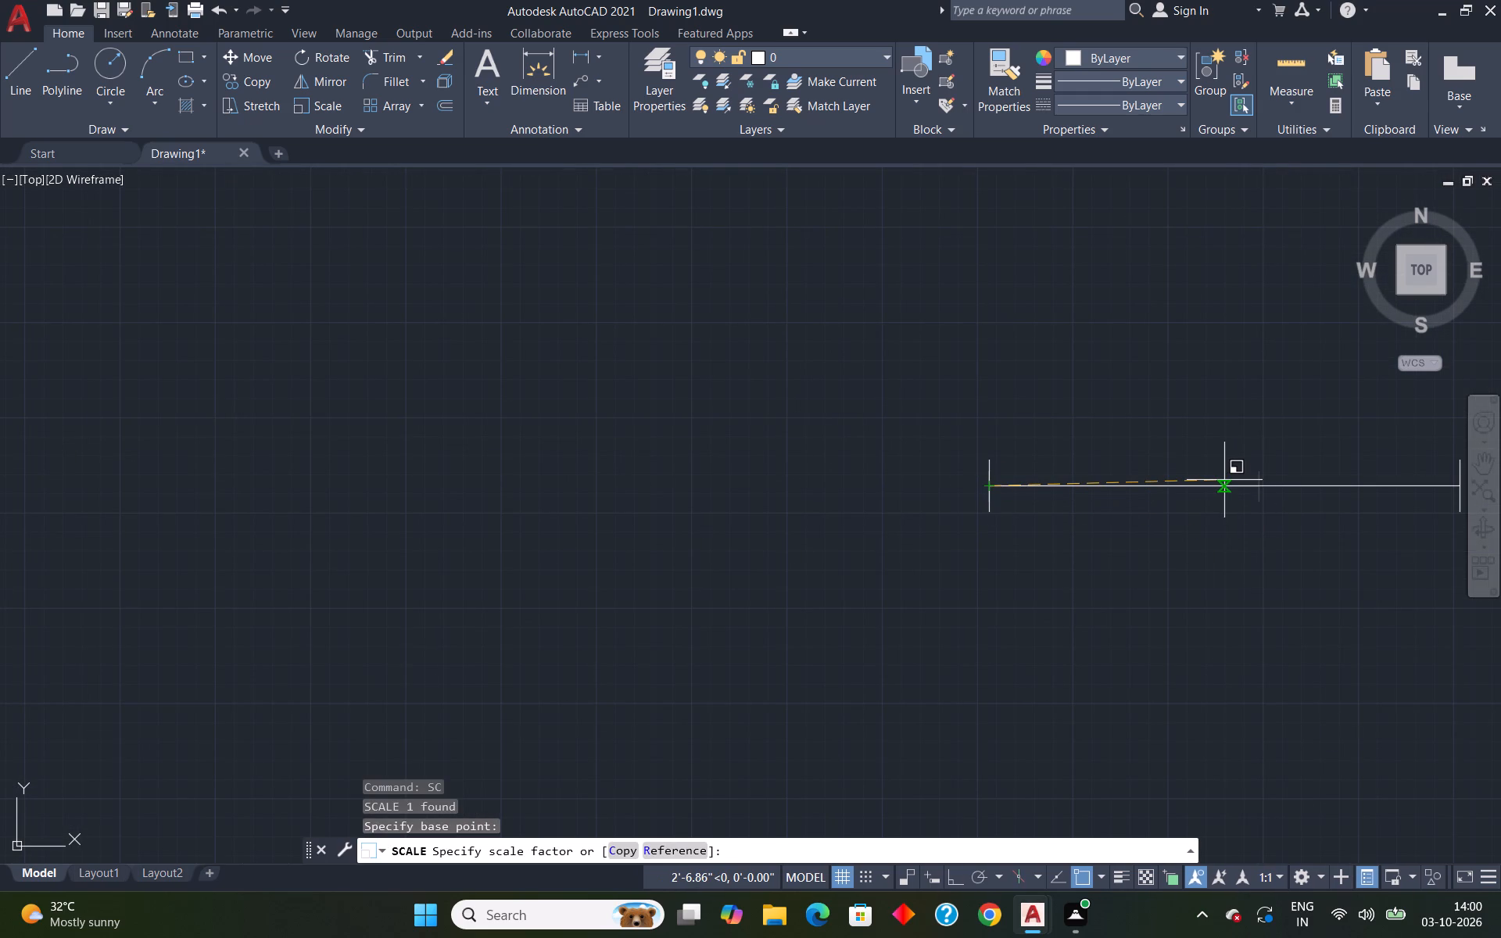
key(F8)
key(r)
key(Return)
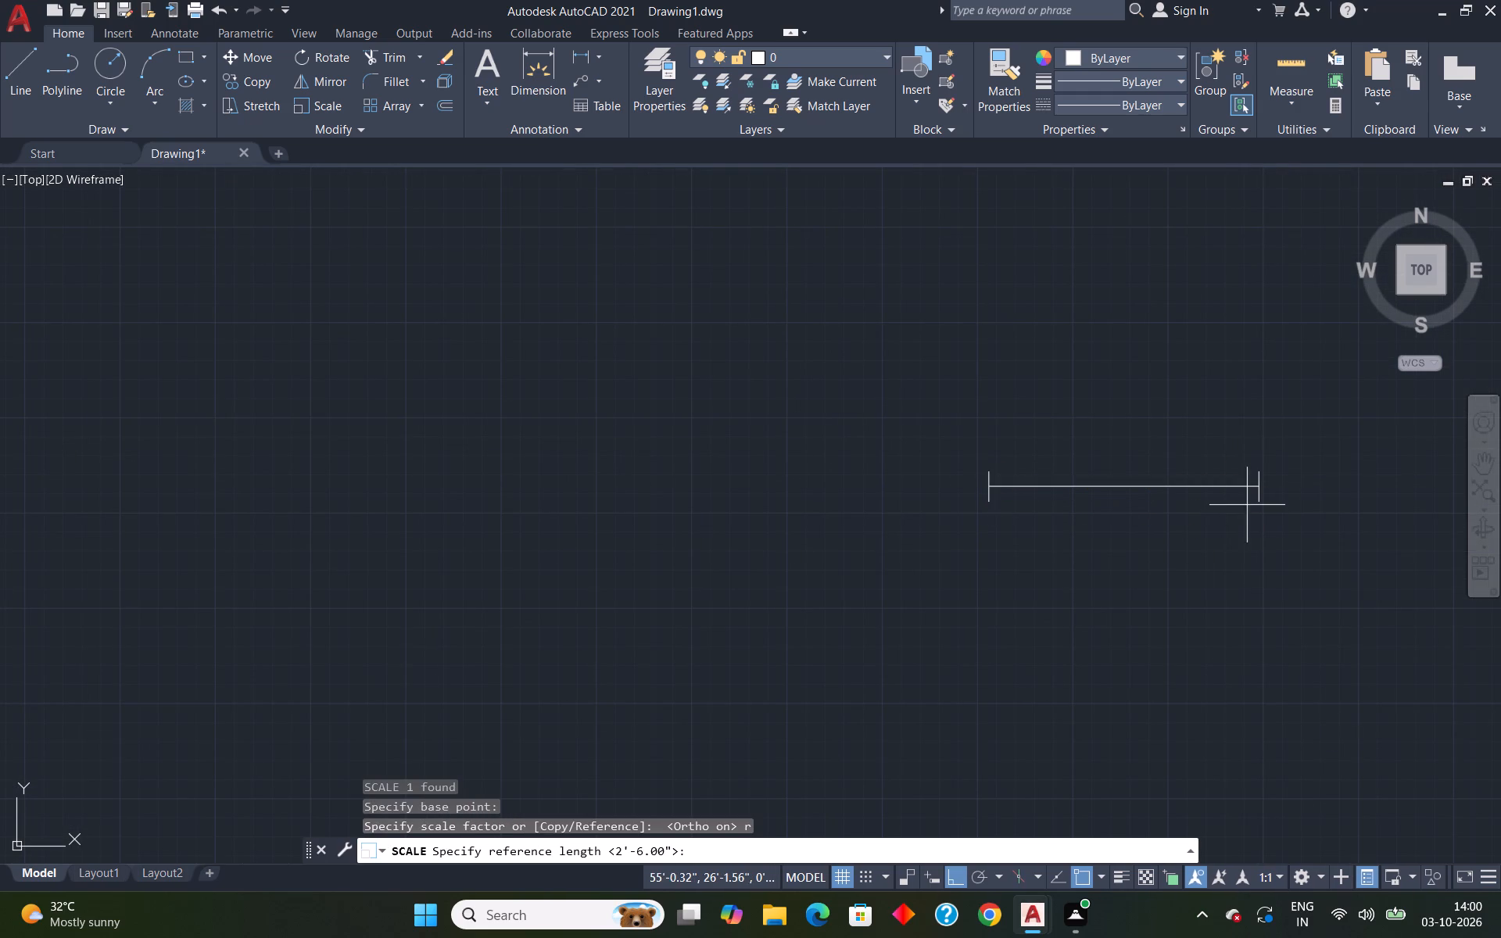
scroll(1013, 487, up, 4)
click(828, 471)
scroll(828, 471, down, 2)
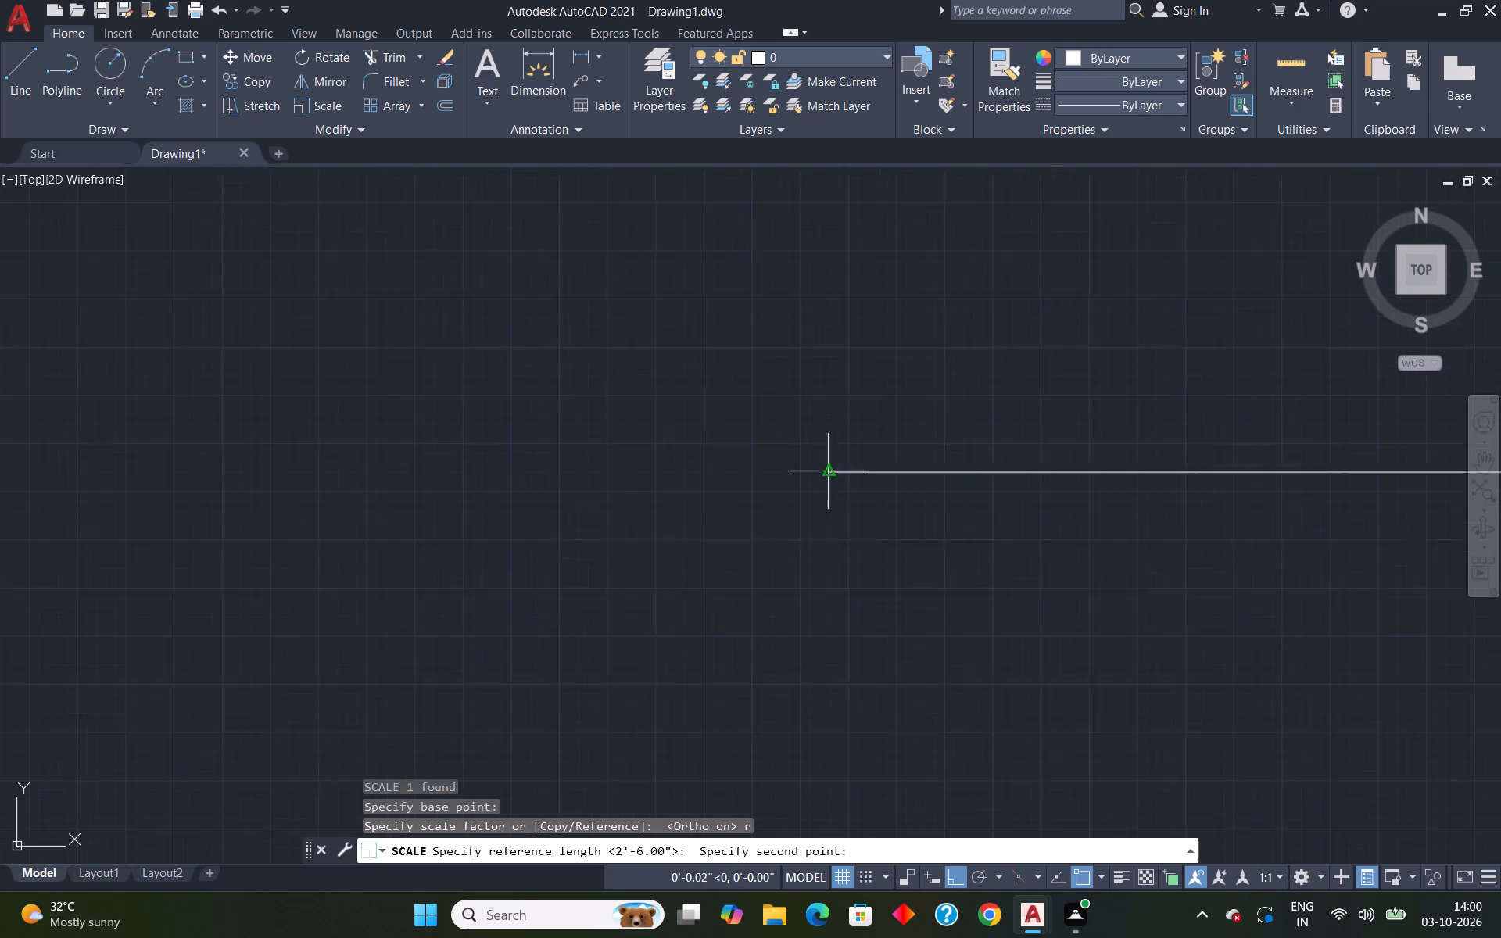
scroll(828, 471, down, 3)
scroll(1008, 478, up, 3)
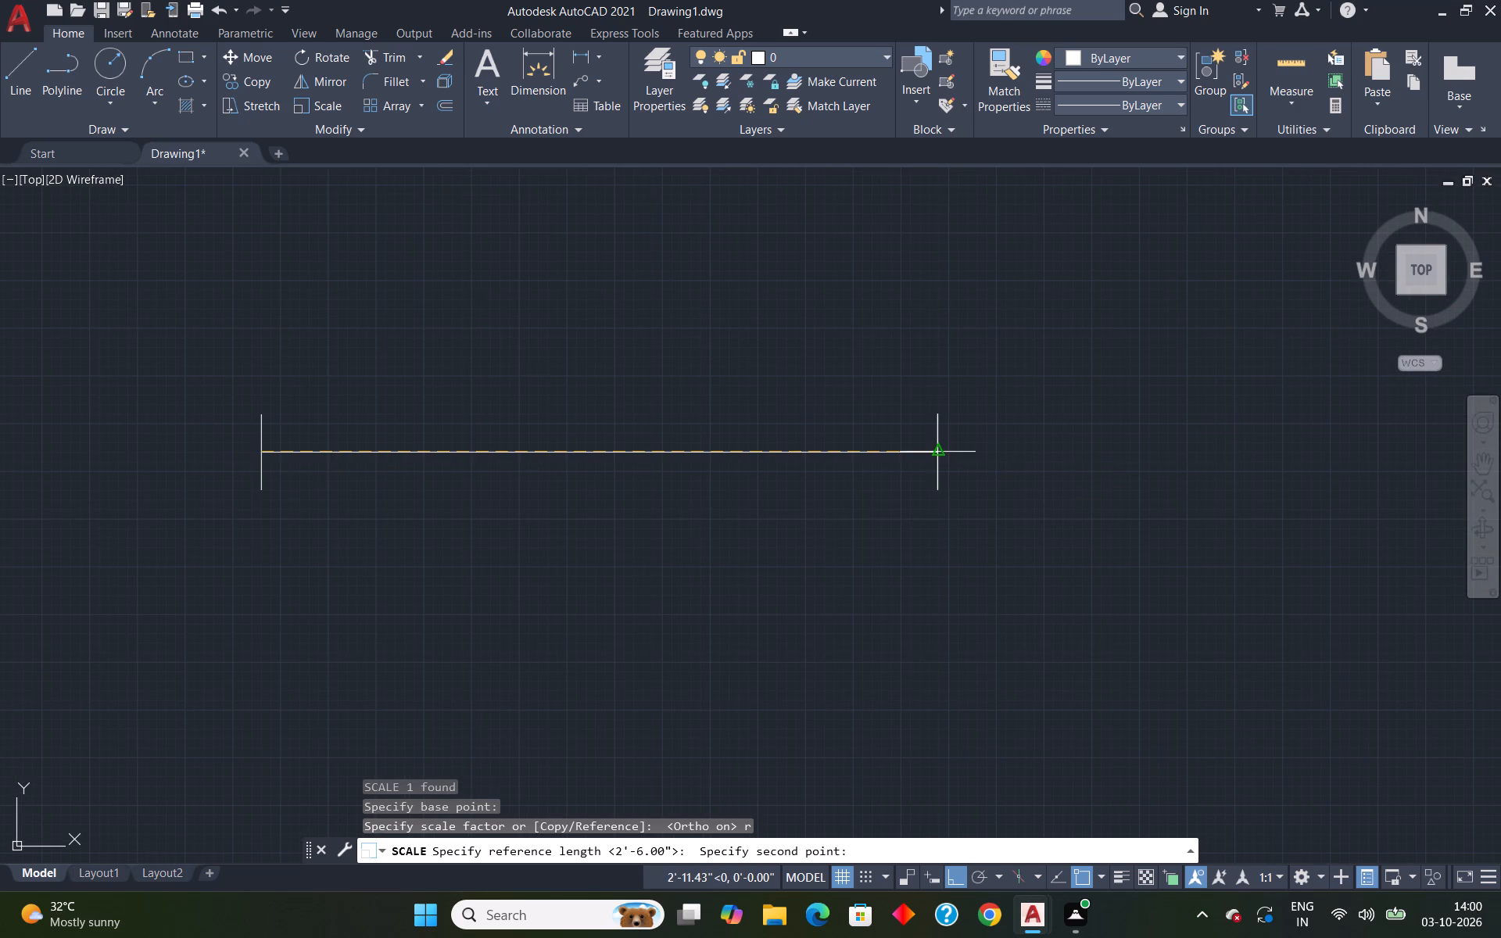
click(935, 456)
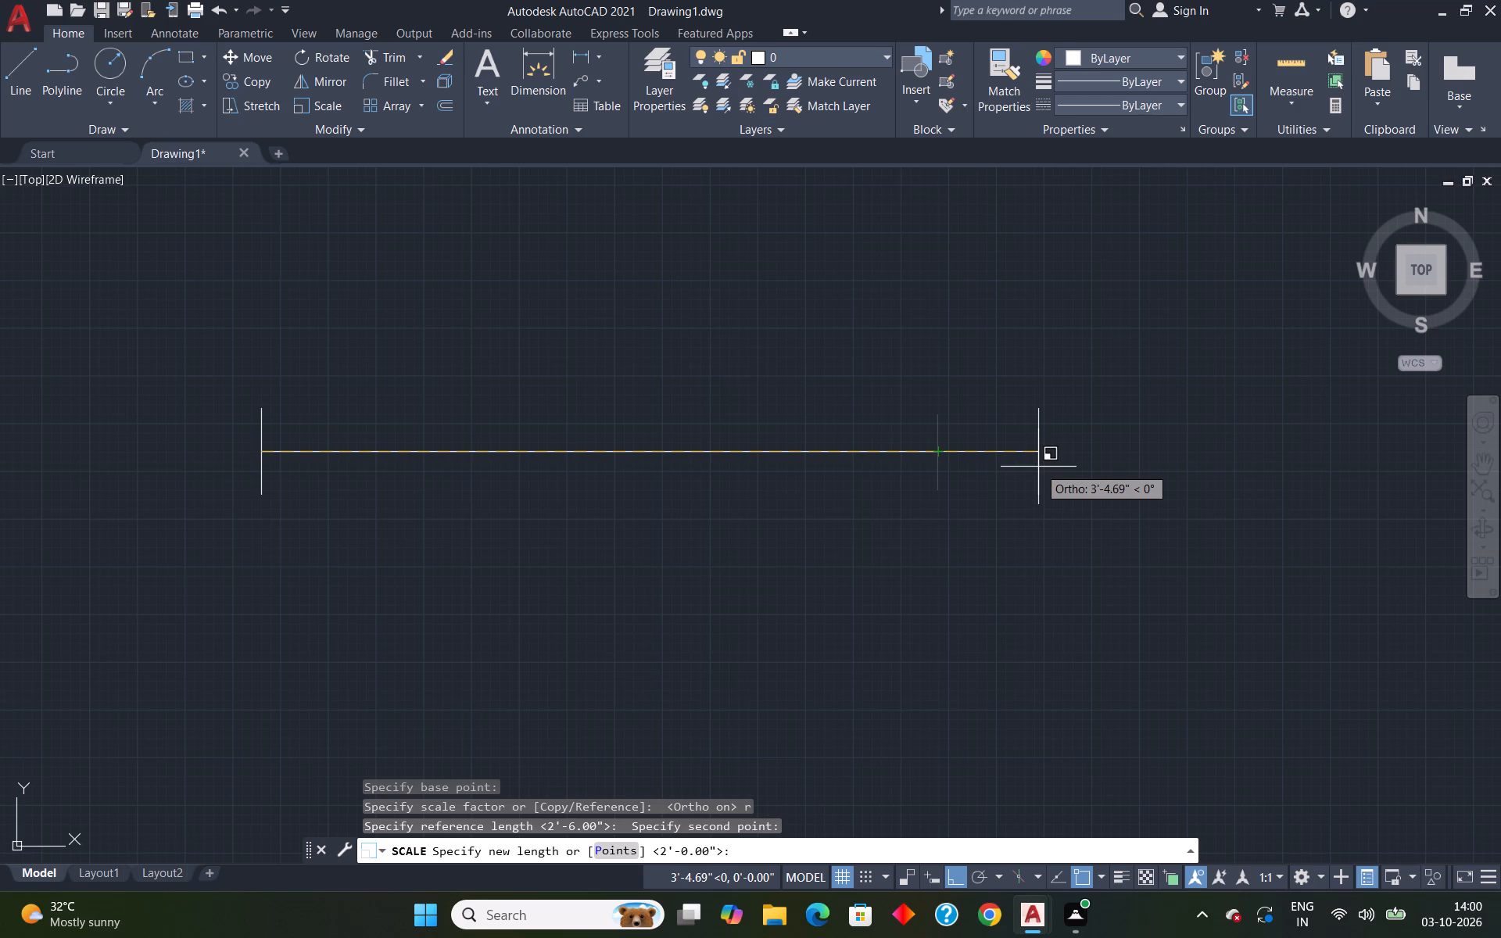
text(4')
key(Return)
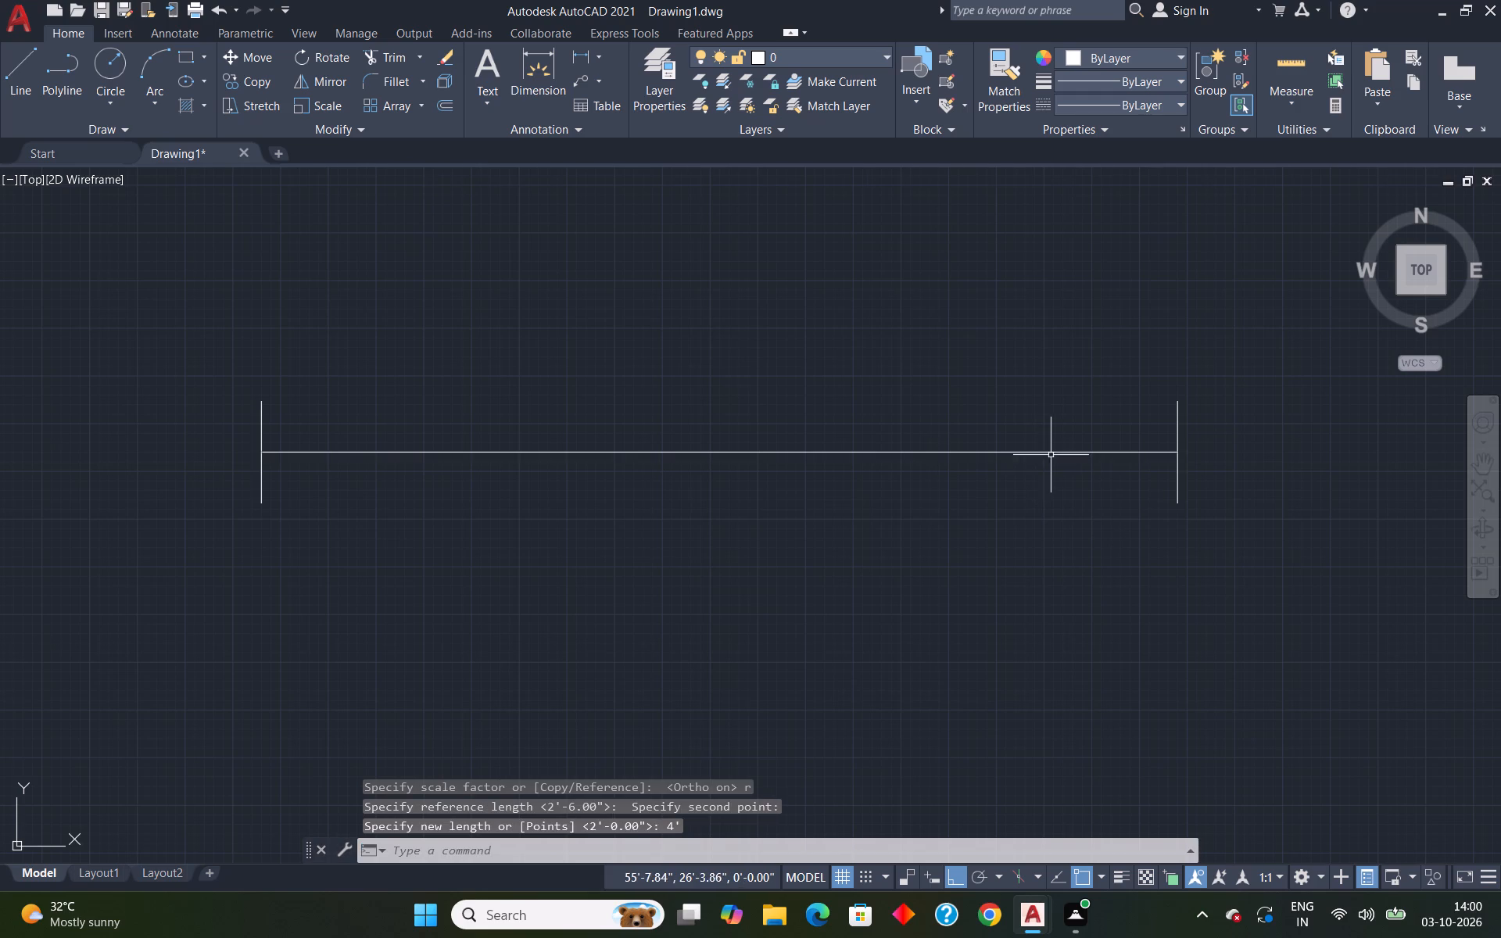
Copy the 4' window block by its right end midpoint into the opening in the straight wall beside the curved corner.
scroll(1051, 455, down, 5)
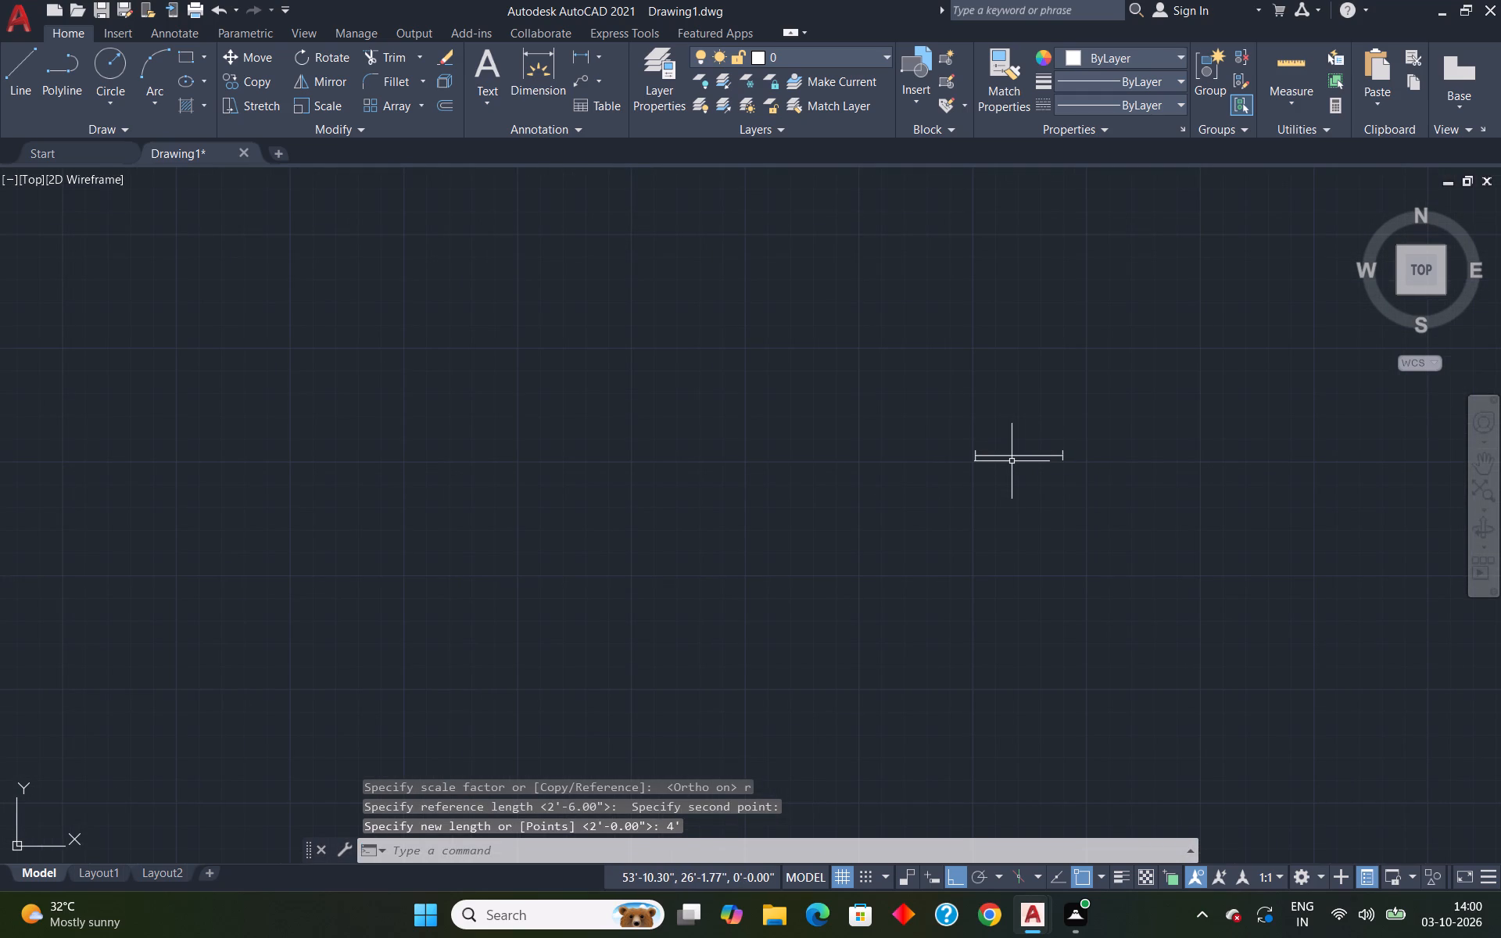
click(1012, 457)
text(co)
key(Return)
scroll(1112, 476, up, 3)
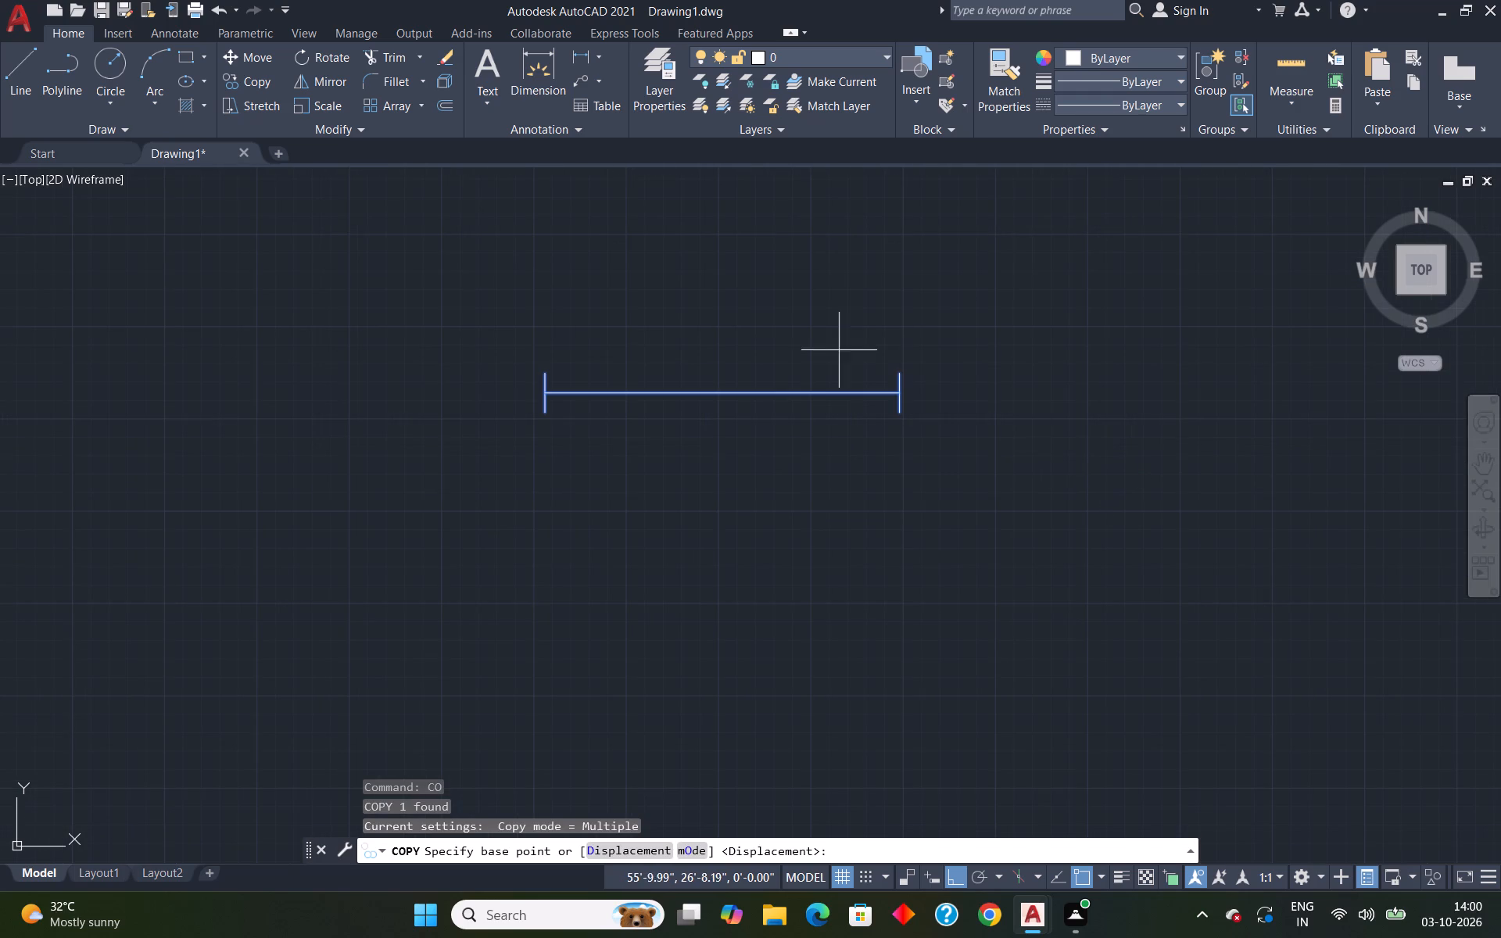
click(906, 392)
scroll(944, 417, down, 6)
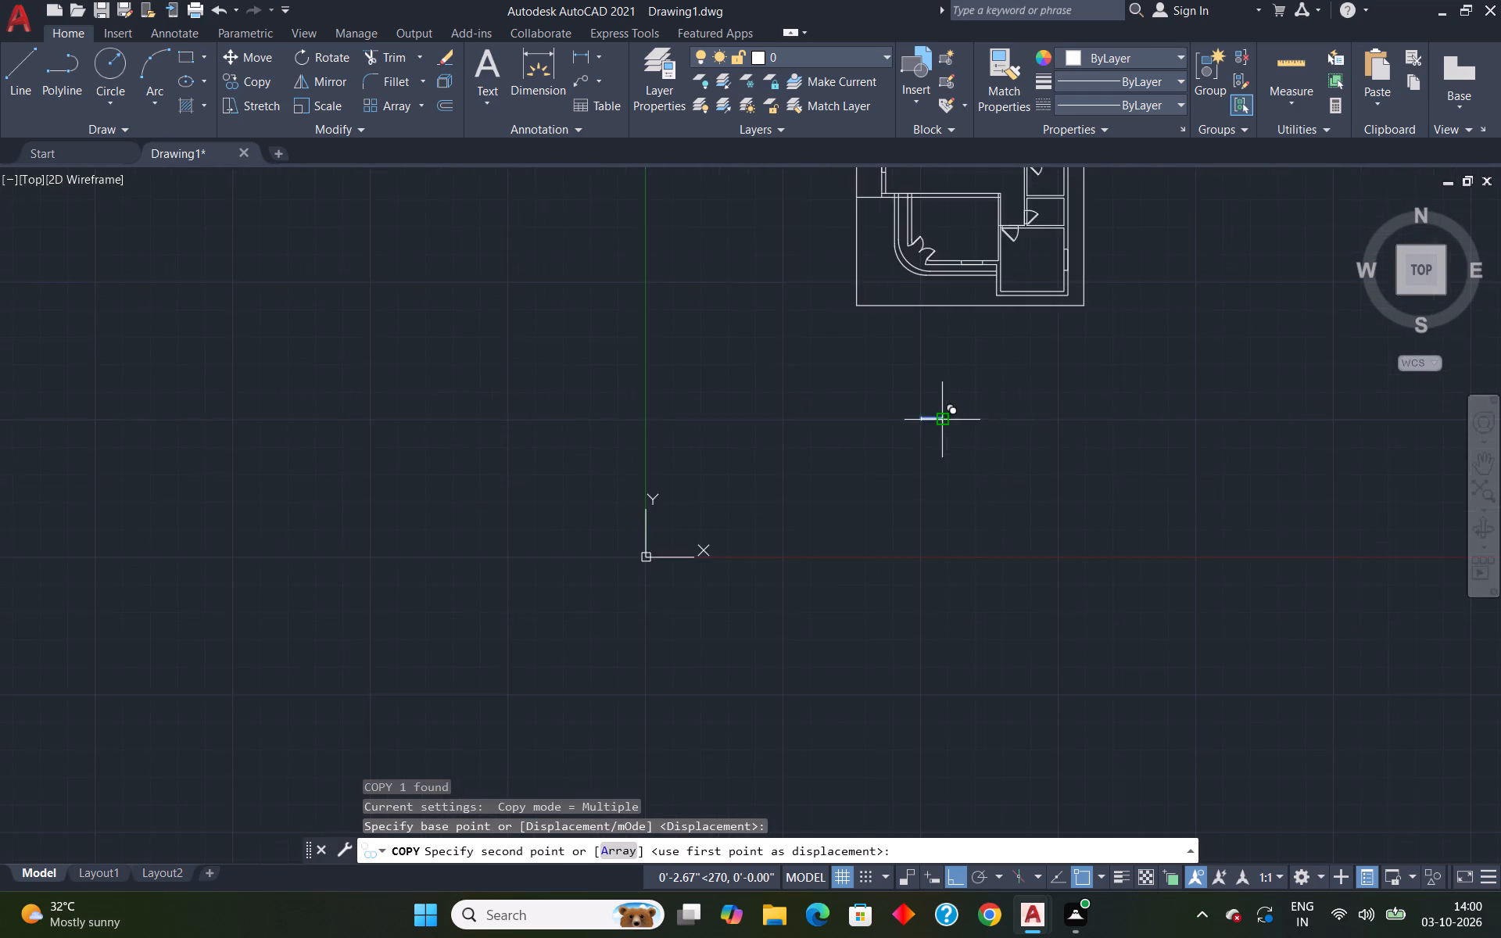
scroll(946, 421, down, 4)
scroll(965, 424, up, 5)
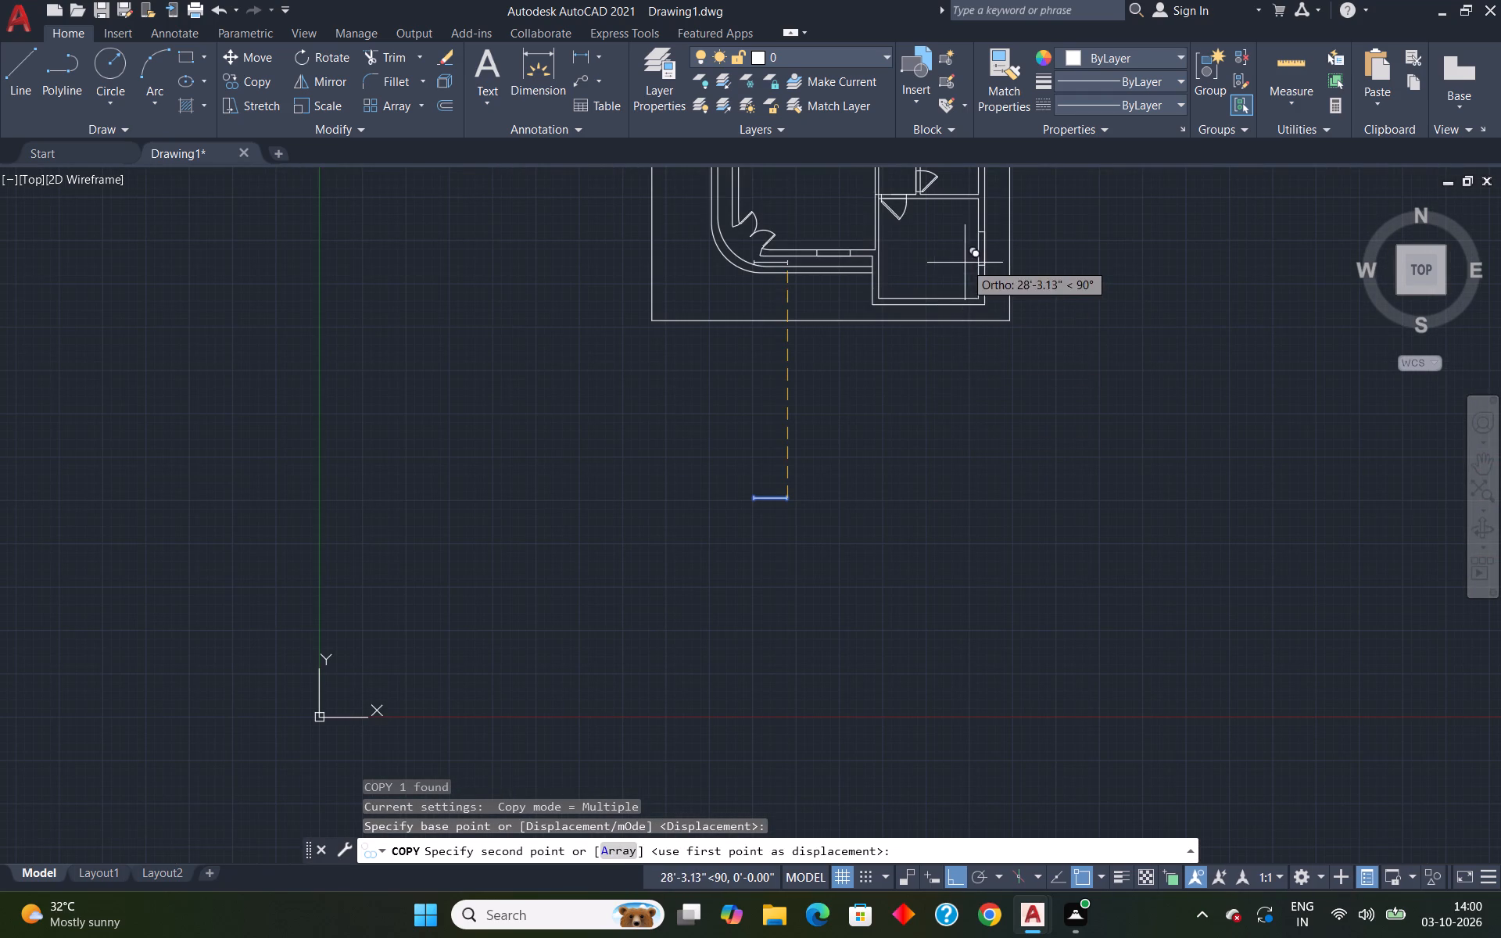
scroll(990, 304, down, 3)
scroll(962, 317, up, 2)
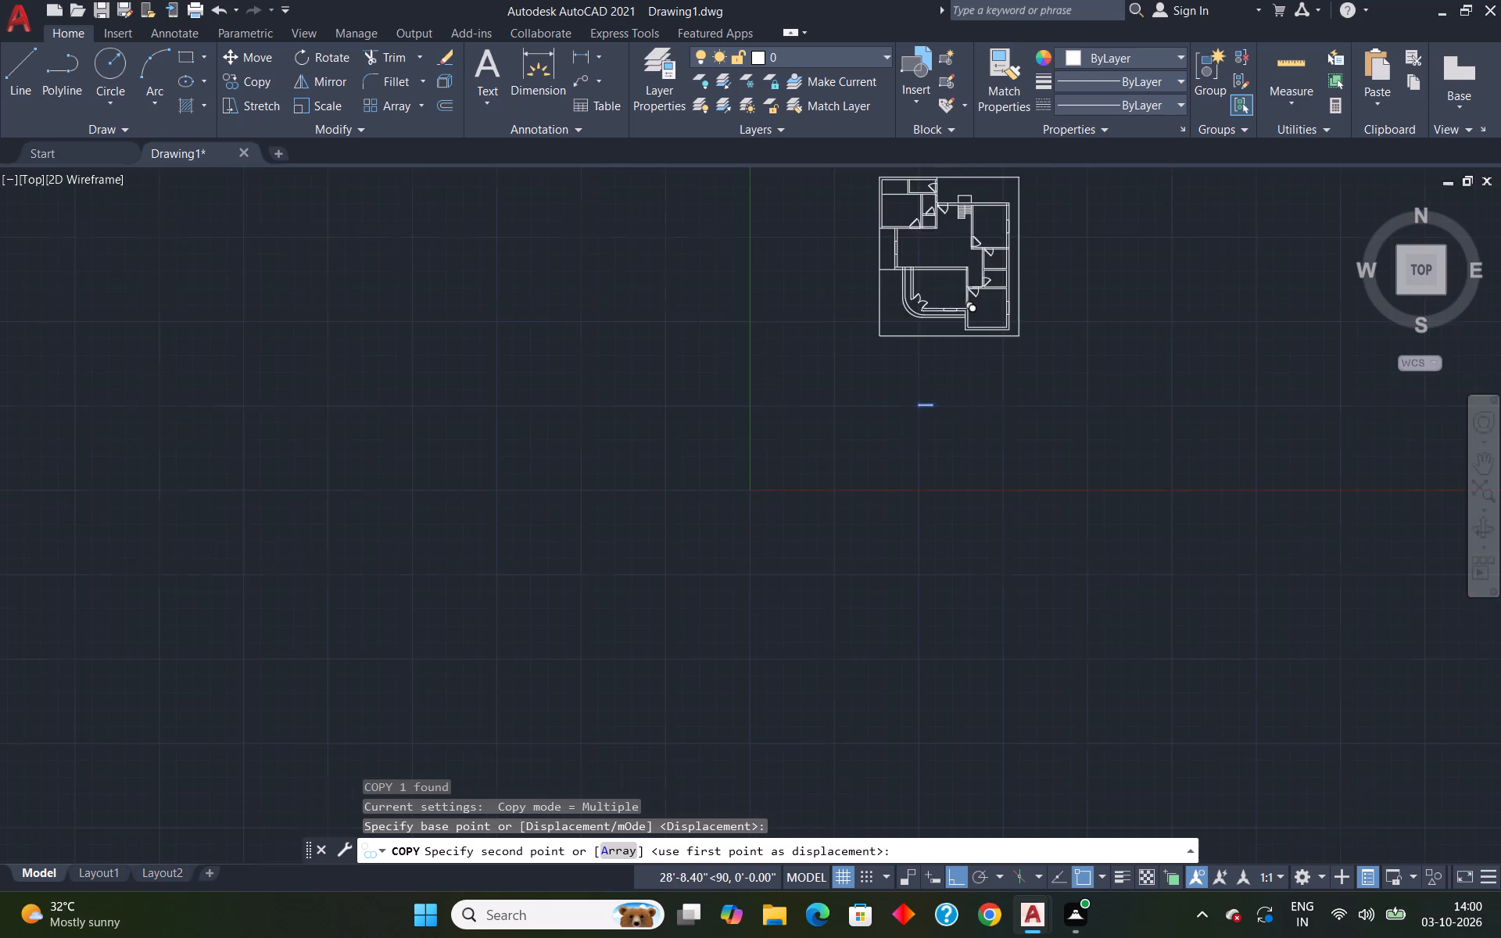
scroll(962, 317, up, 3)
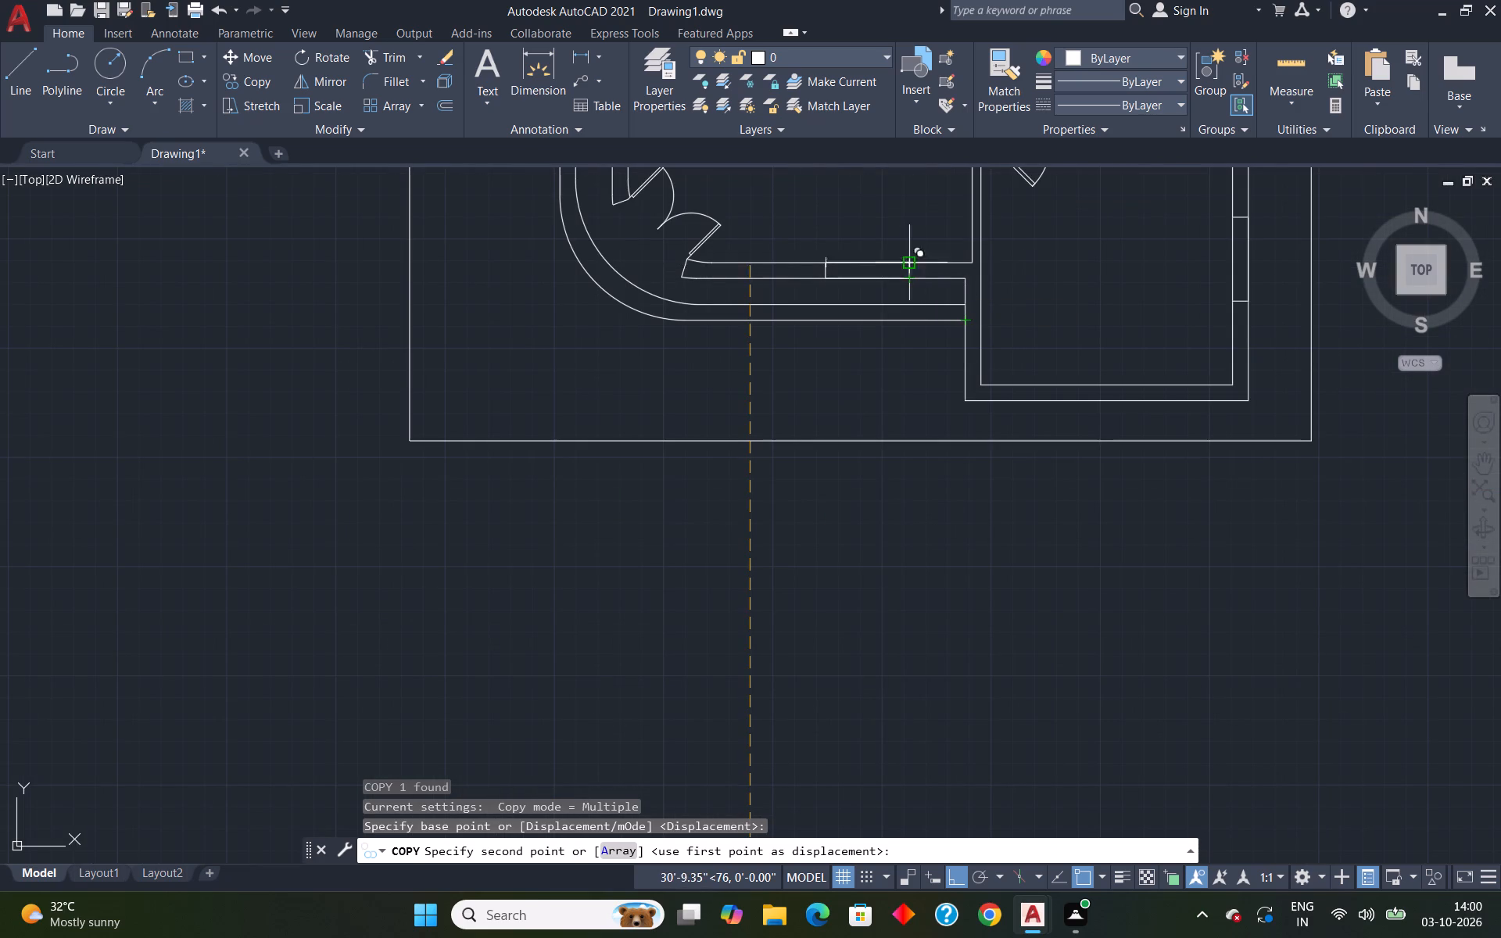
click(911, 270)
scroll(953, 285, down, 4)
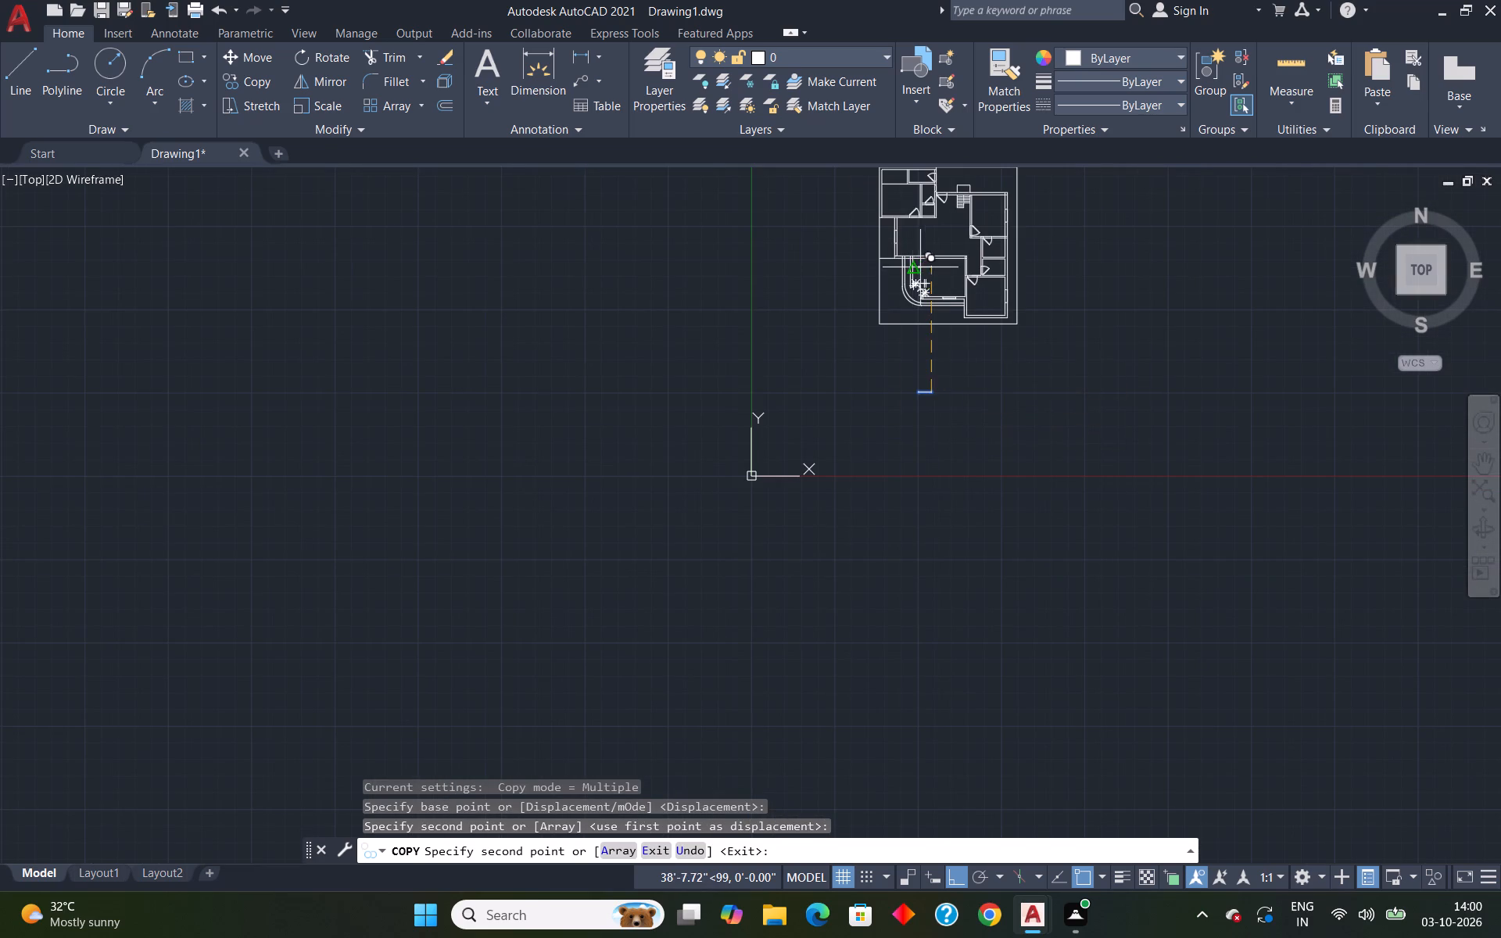
scroll(940, 300, down, 2)
scroll(927, 254, up, 4)
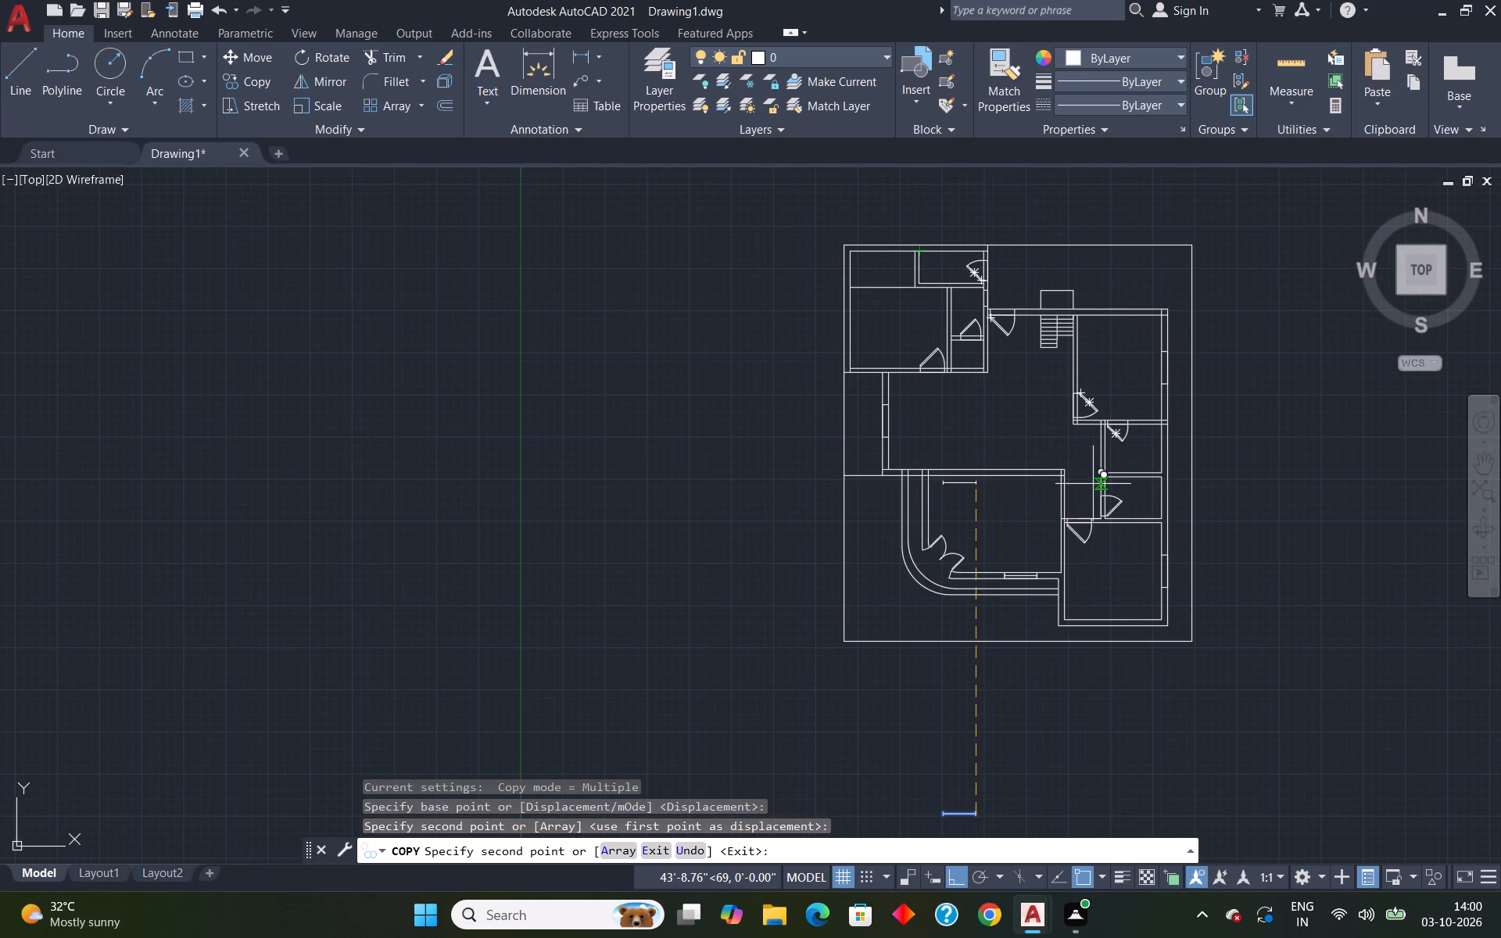
key(Escape)
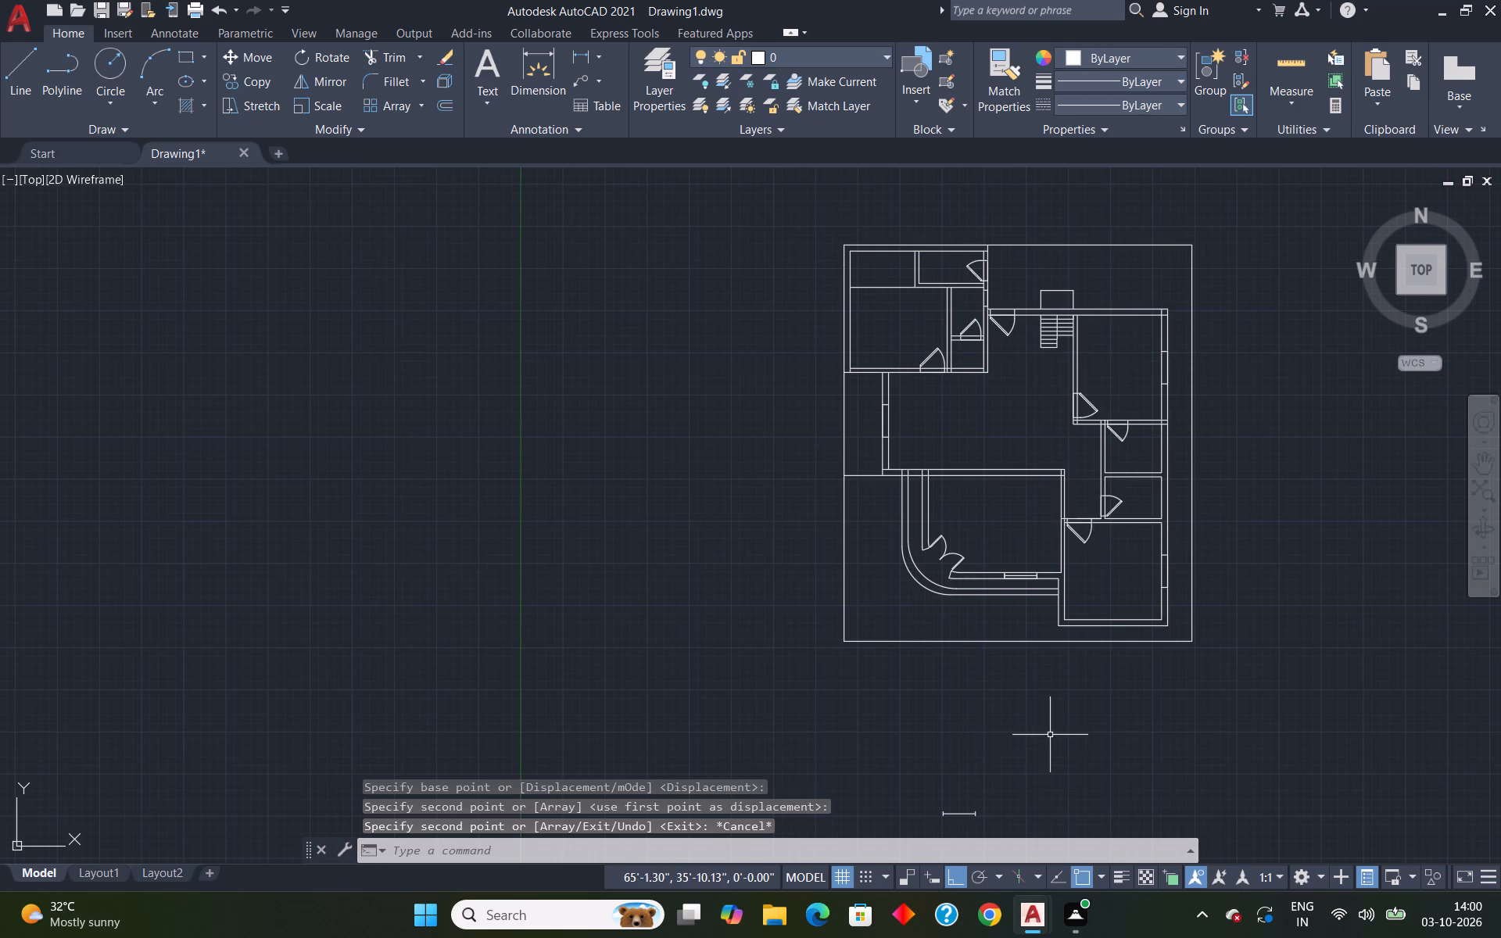
Rotate the 4' window block below the plan about its right end midpoint so it stands vertical above that point.
scroll(1052, 734, down, 2)
scroll(1016, 791, up, 3)
drag(954, 653, 962, 651)
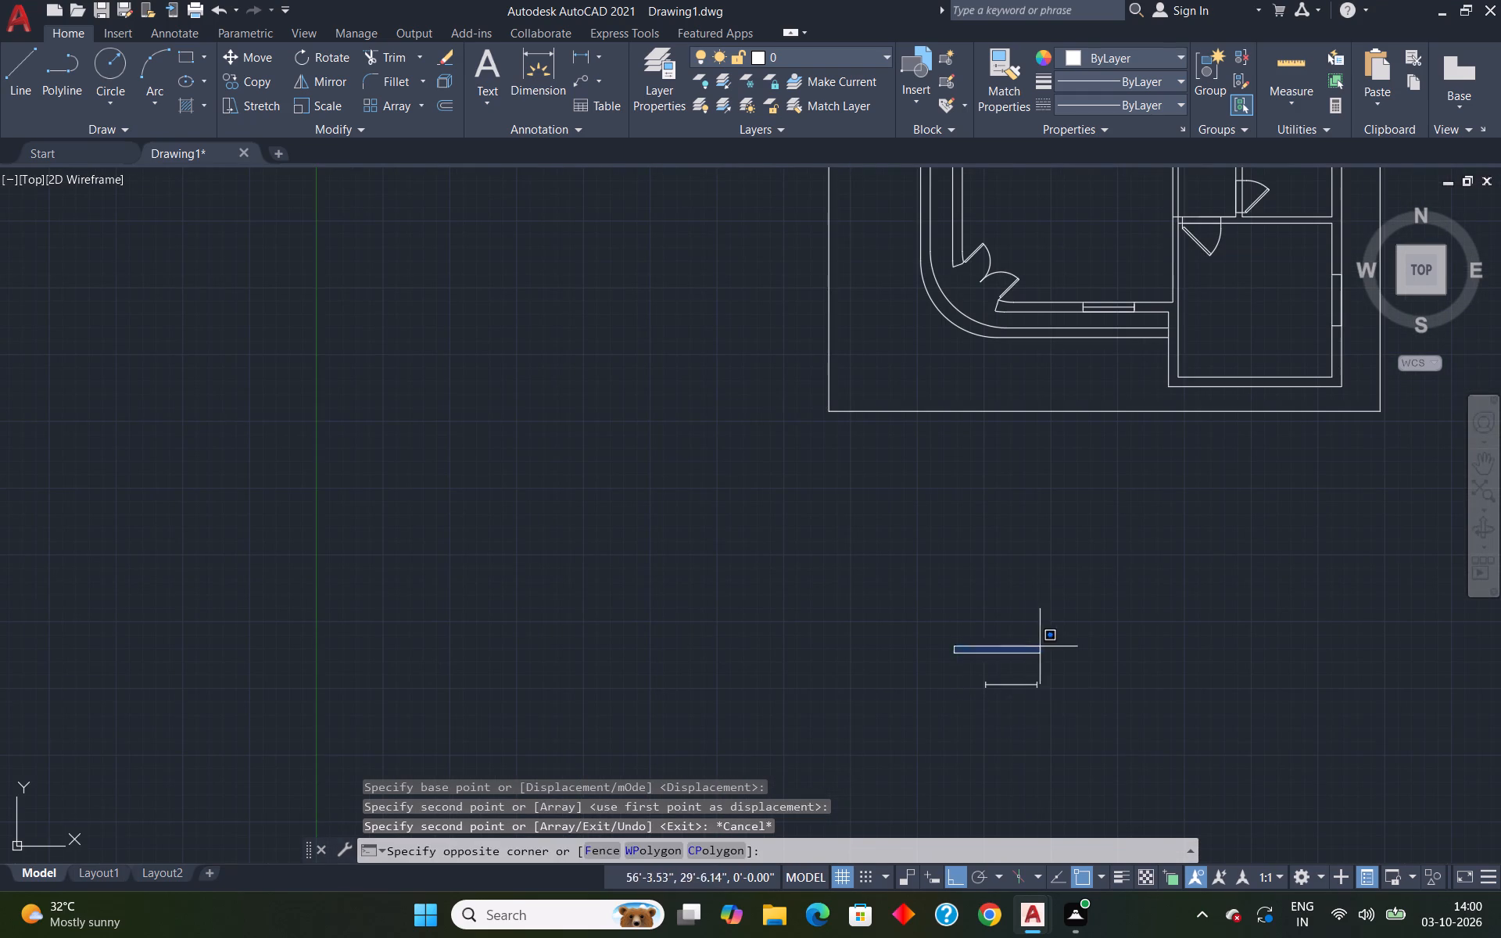
click(1075, 762)
text(rpo)
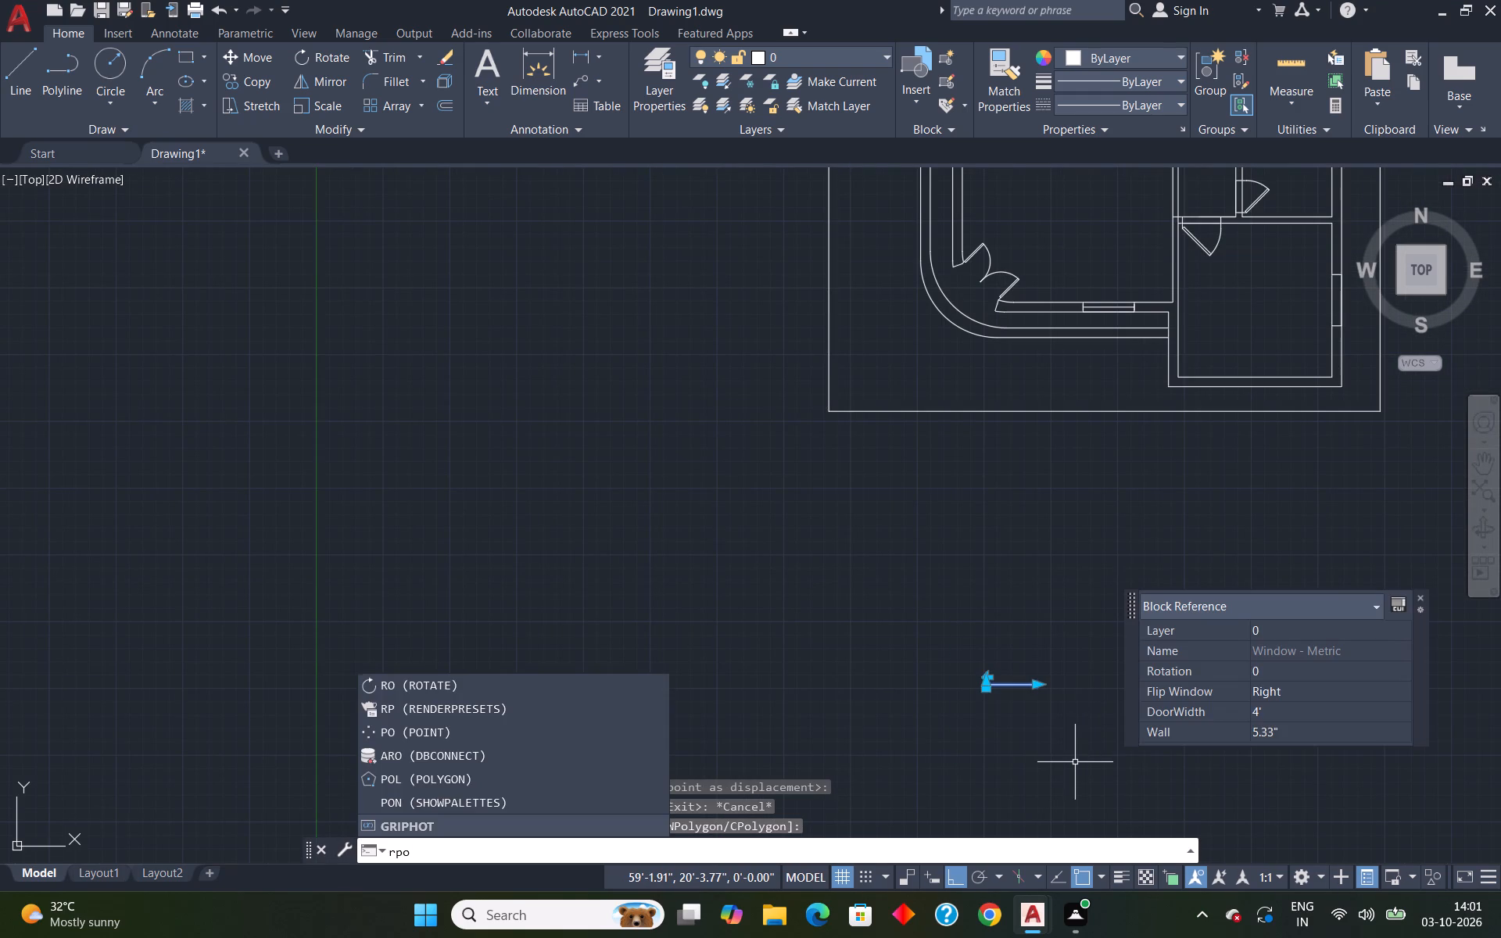
key(BackSpace)
key(BackSpace)
key(o)
key(Return)
scroll(1036, 703, up, 1)
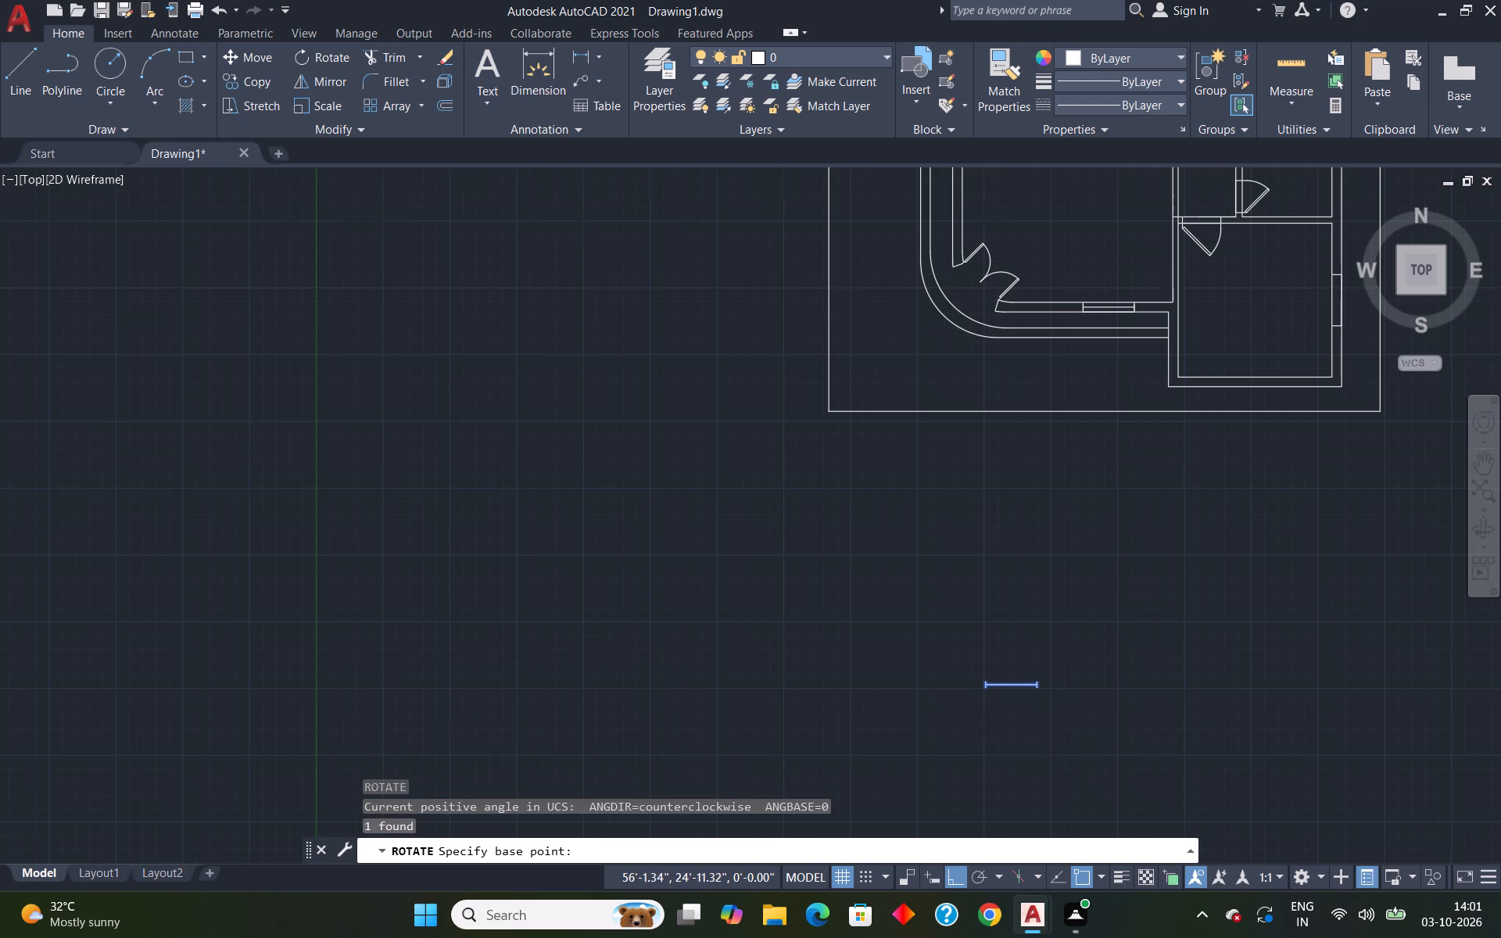
scroll(1036, 703, up, 2)
click(1030, 629)
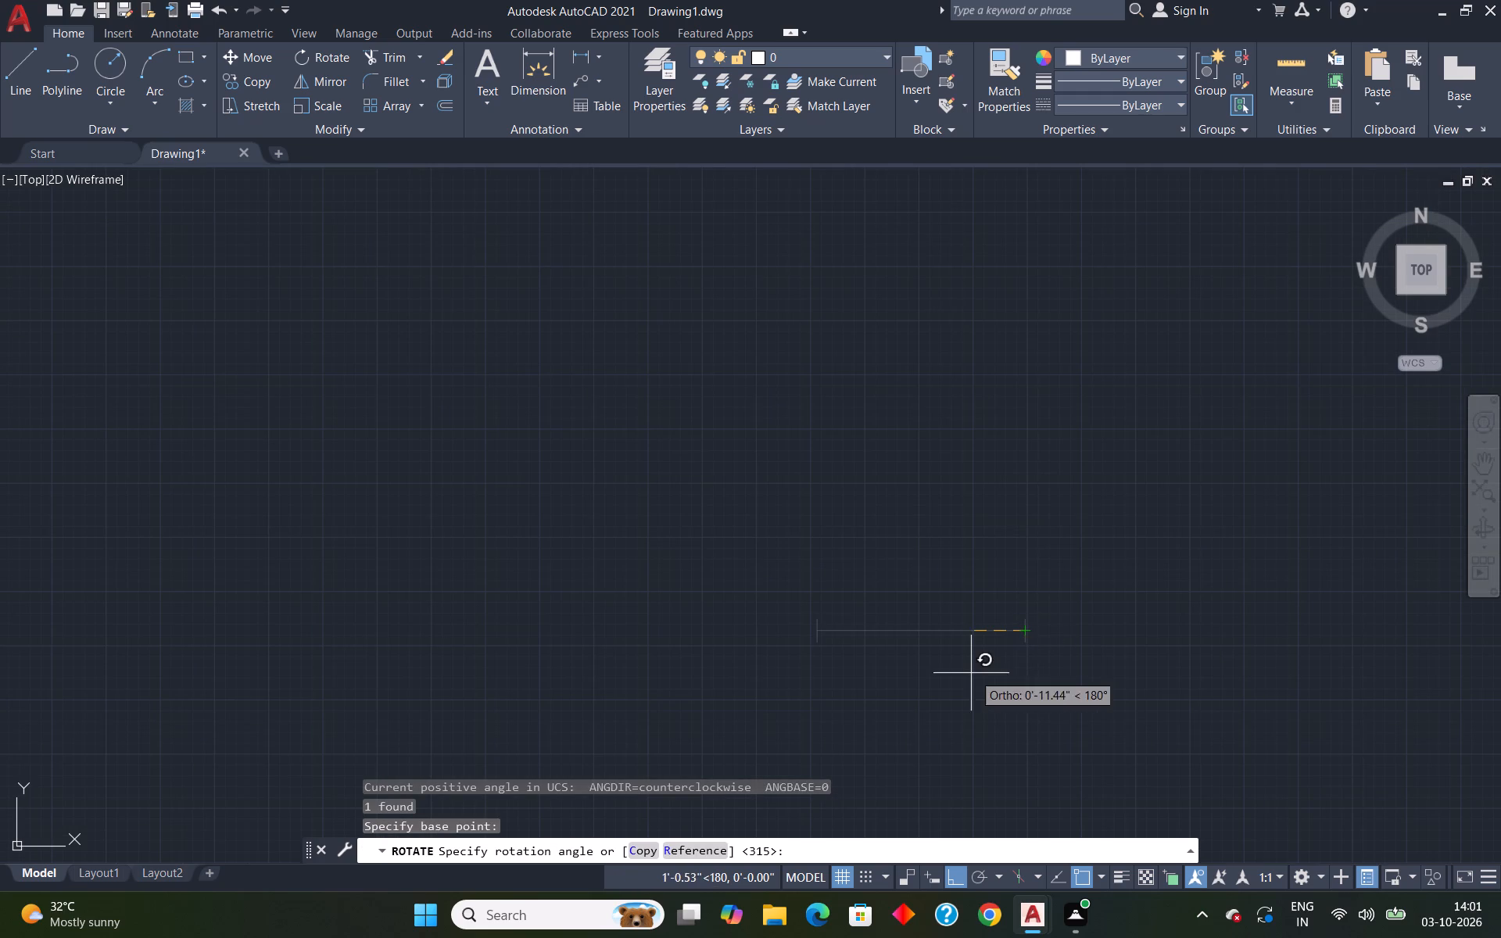
click(963, 769)
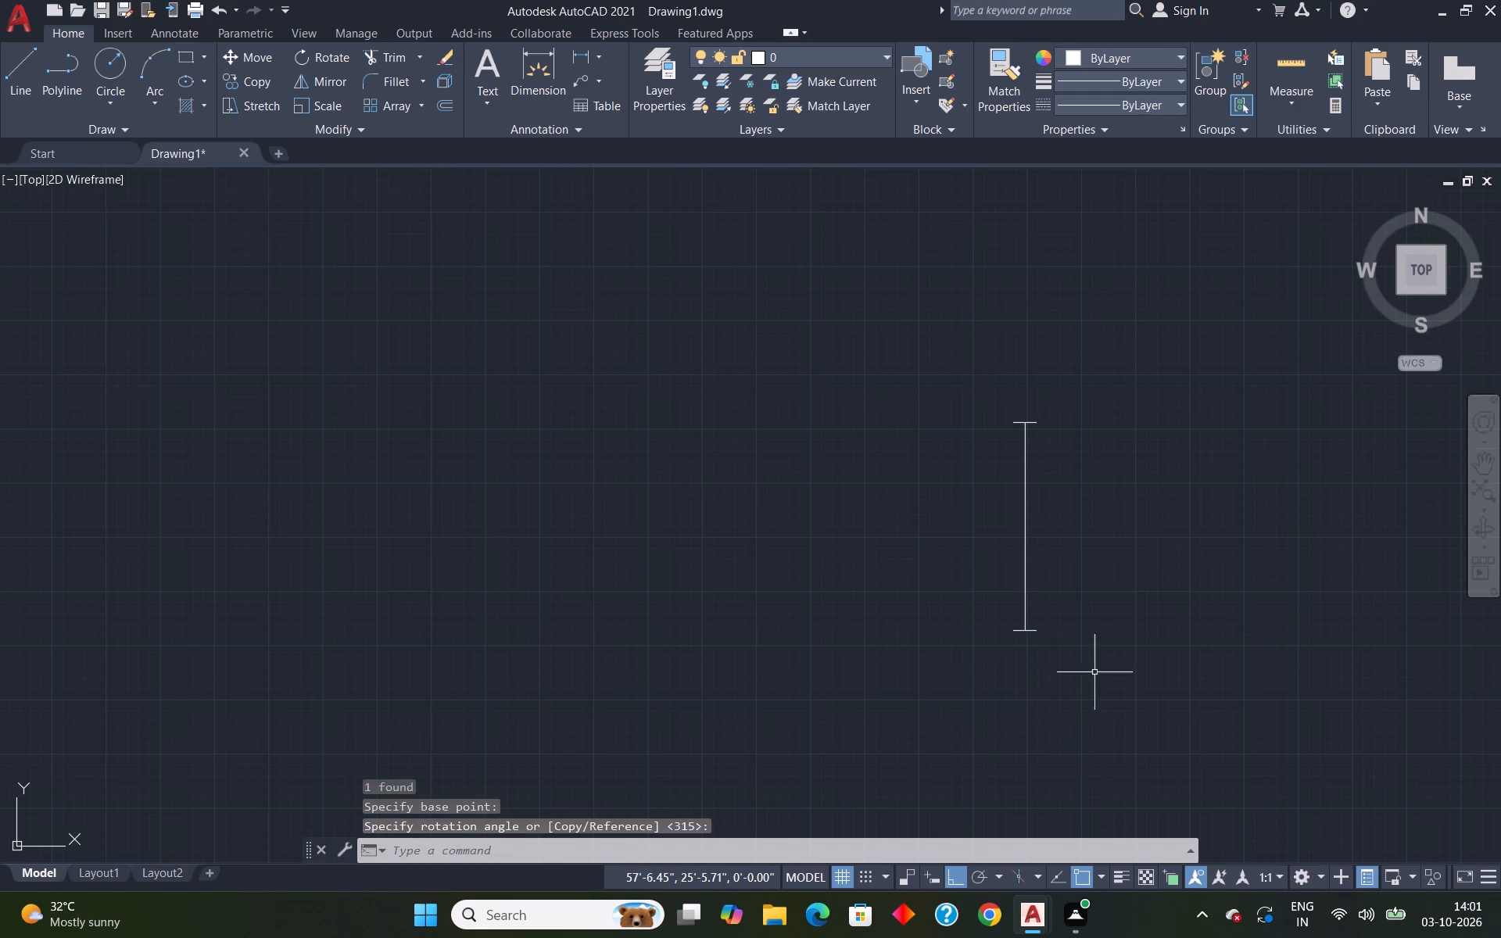
Copy the vertical 4' window block by its lower end midpoint into both openings of the plan's right outer wall.
click(1026, 630)
text(co)
key(Return)
scroll(1019, 635, up, 3)
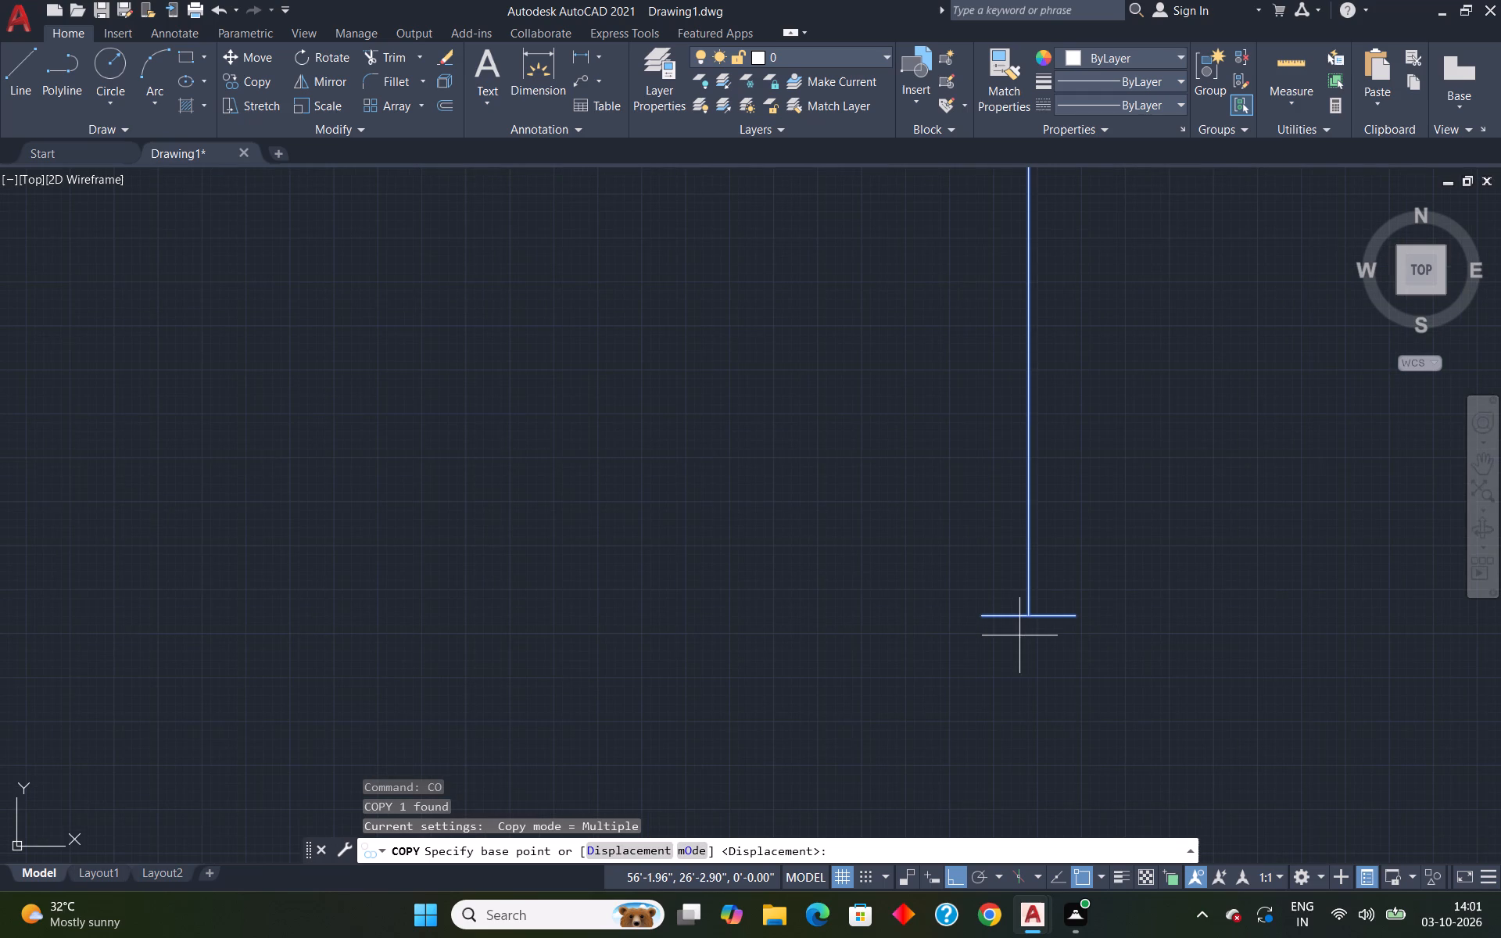
click(1028, 617)
scroll(1045, 632, down, 7)
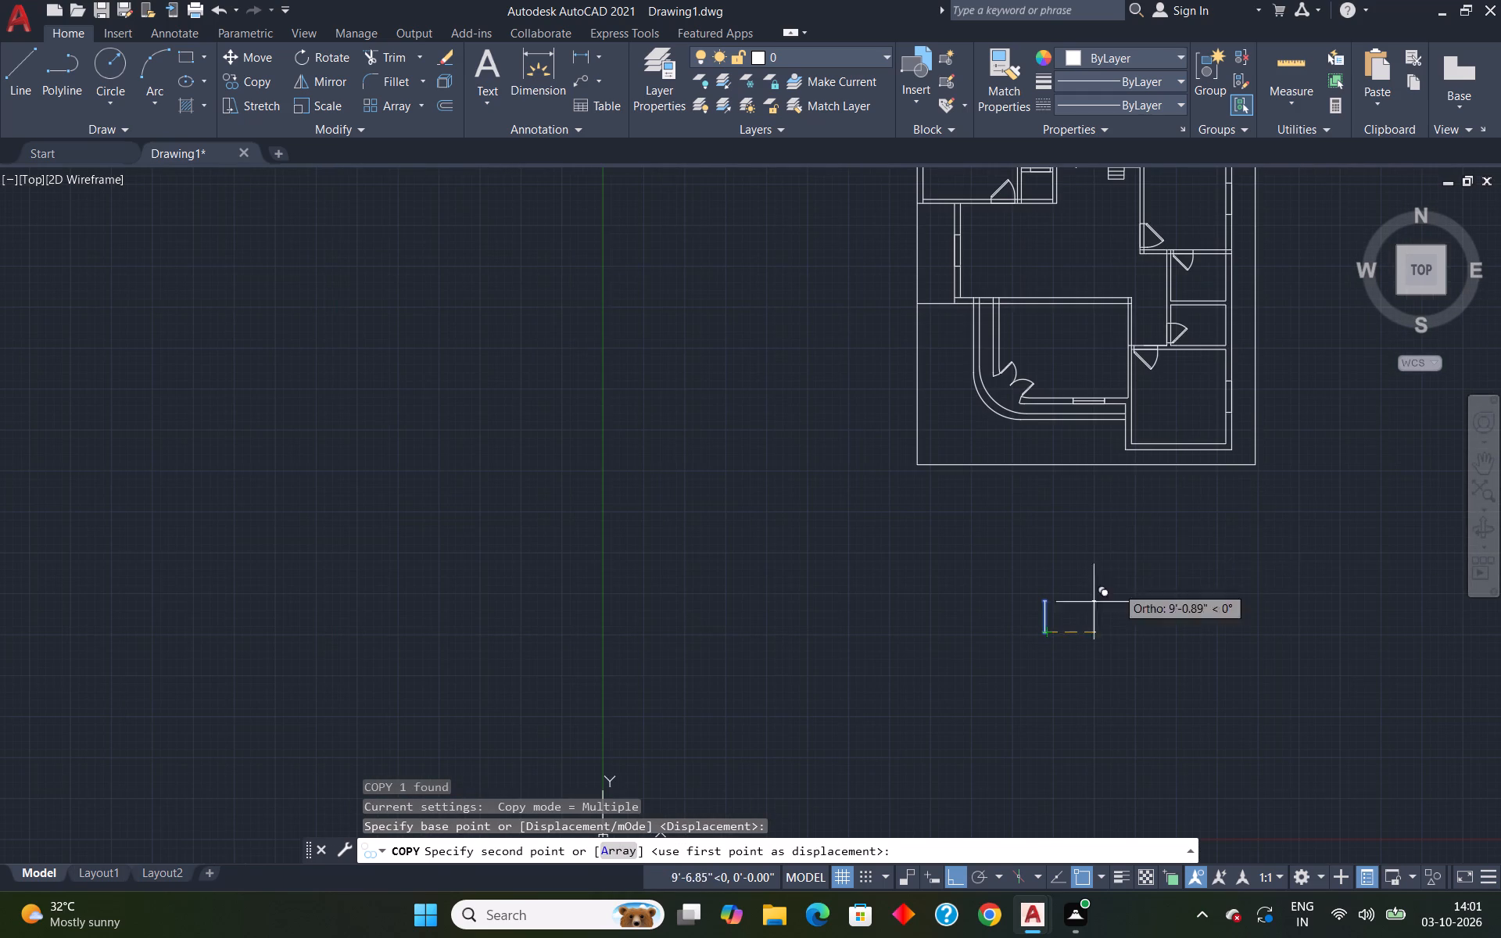
scroll(1234, 403, up, 5)
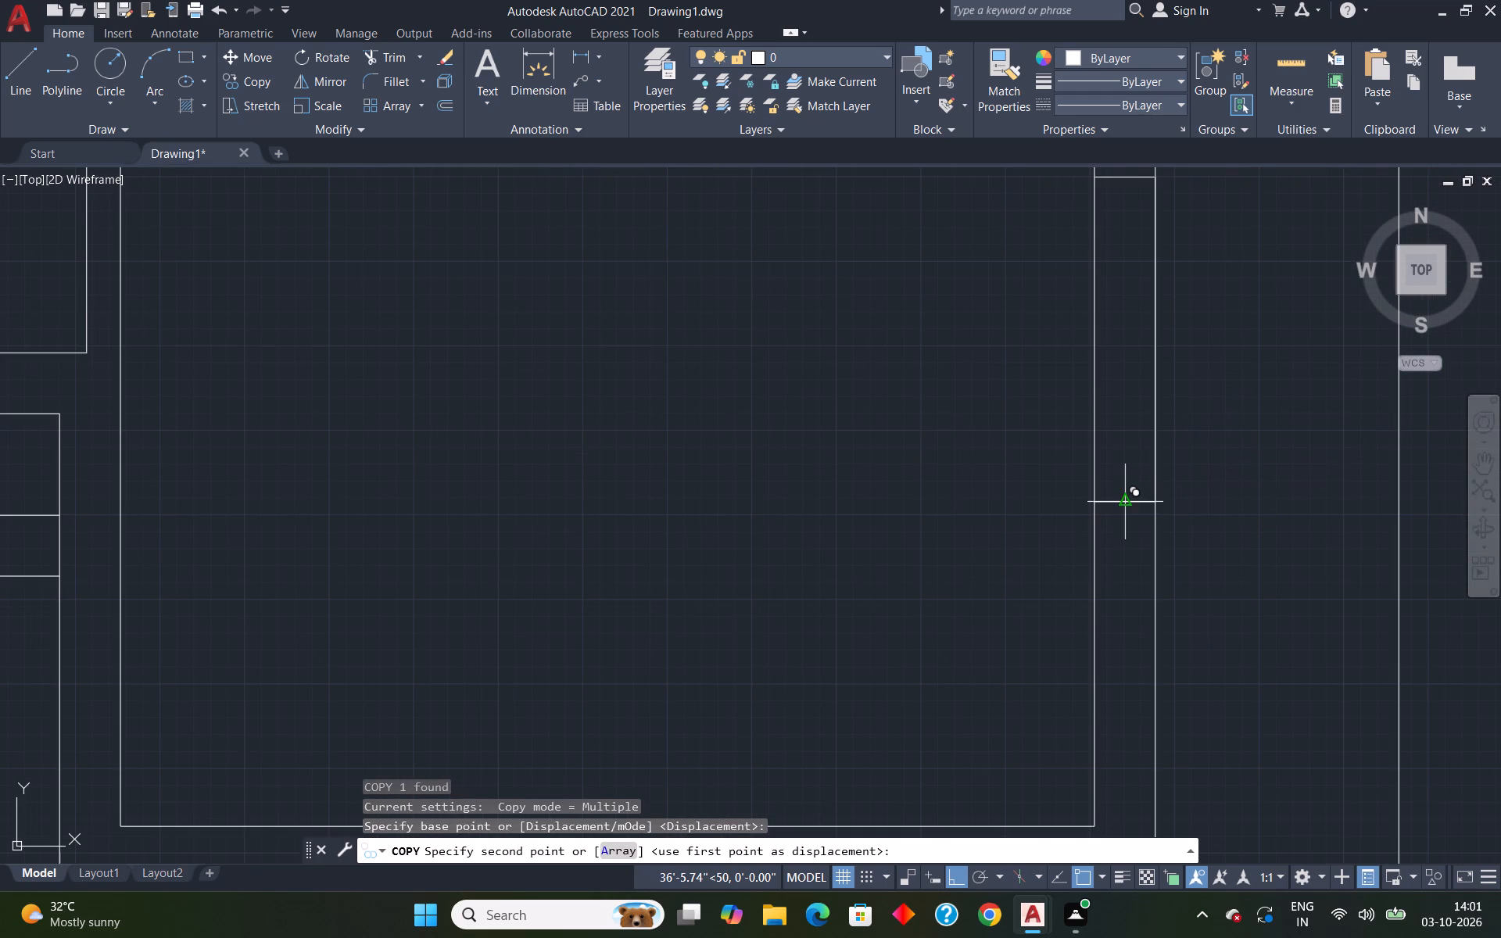
click(1126, 504)
scroll(1126, 507, down, 5)
scroll(1137, 346, up, 5)
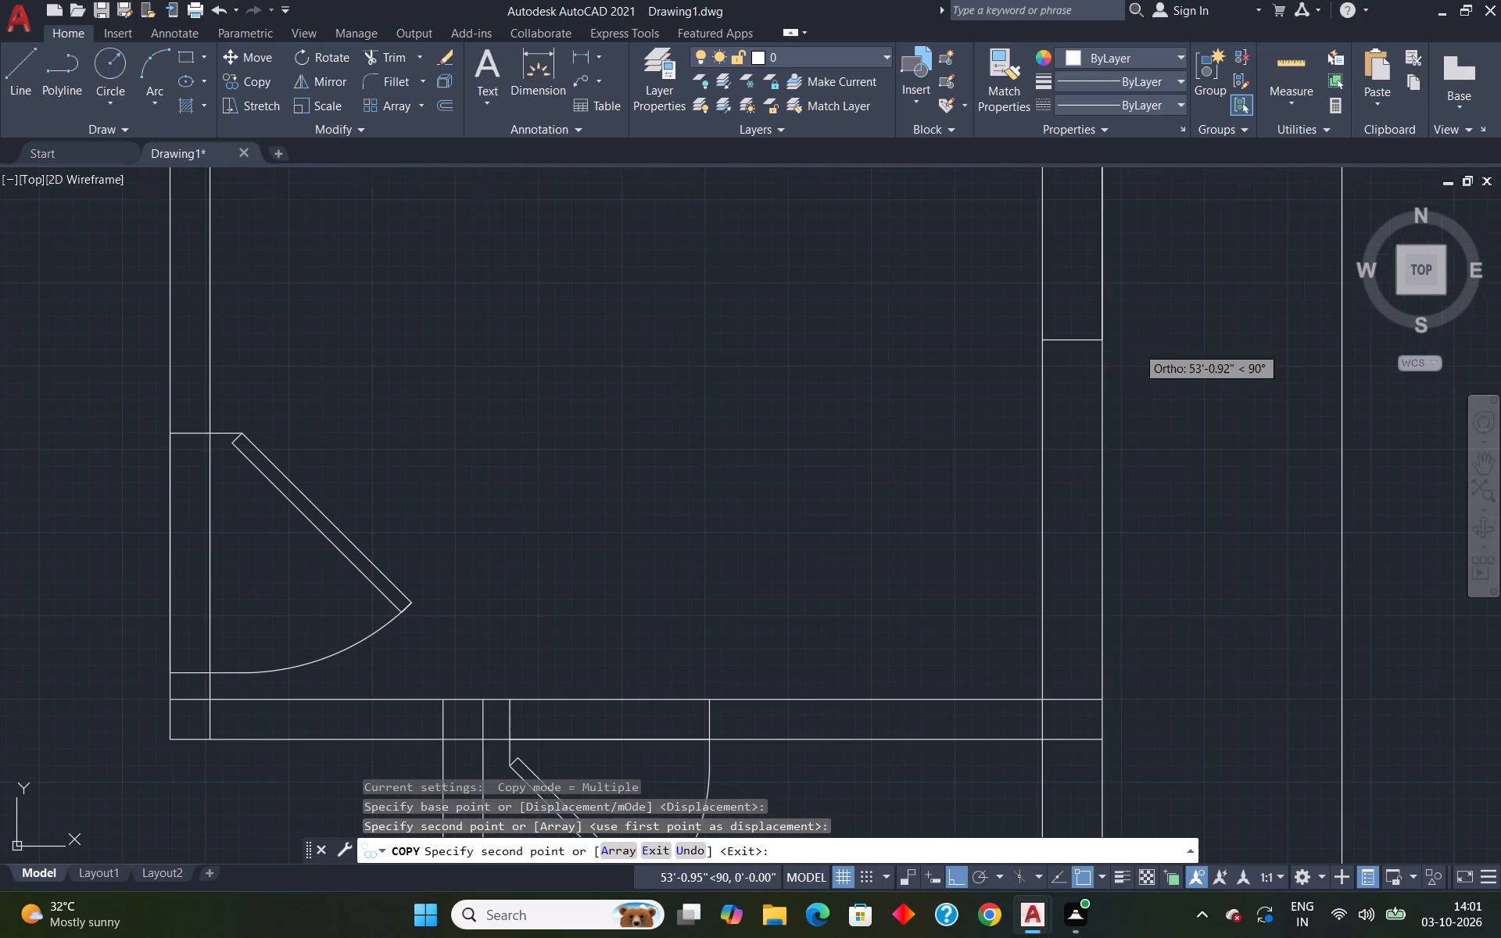
click(1075, 344)
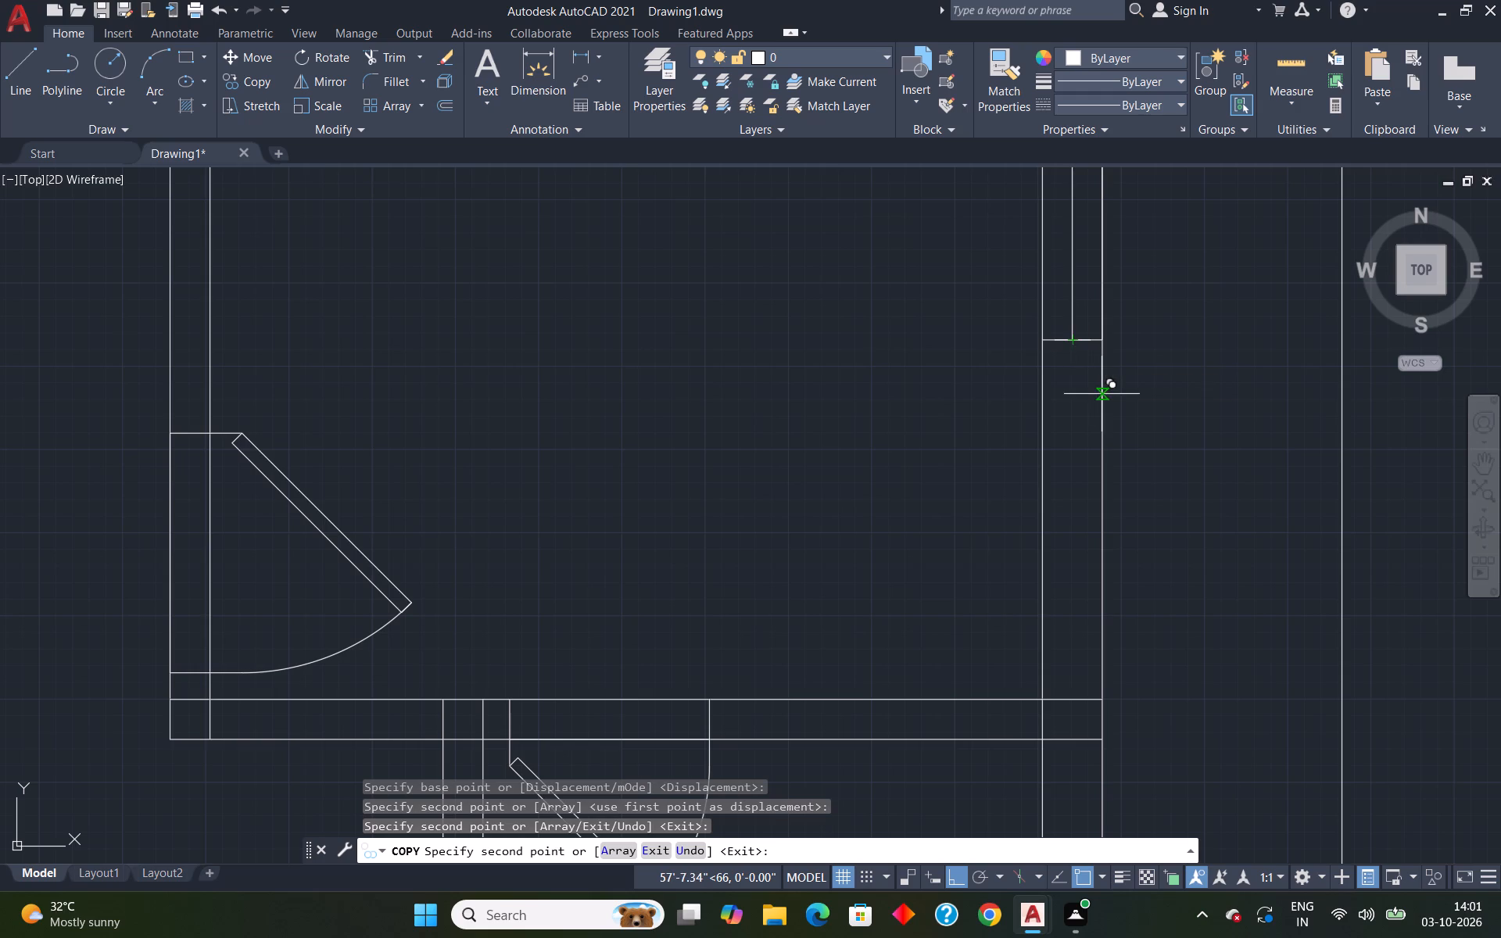
key(Escape)
Draw a 2' window opening across the top-left room's left outer wall, starting 1' below the room's inner top corner.
scroll(1102, 394, down, 4)
scroll(1133, 483, down, 1)
scroll(1105, 537, up, 1)
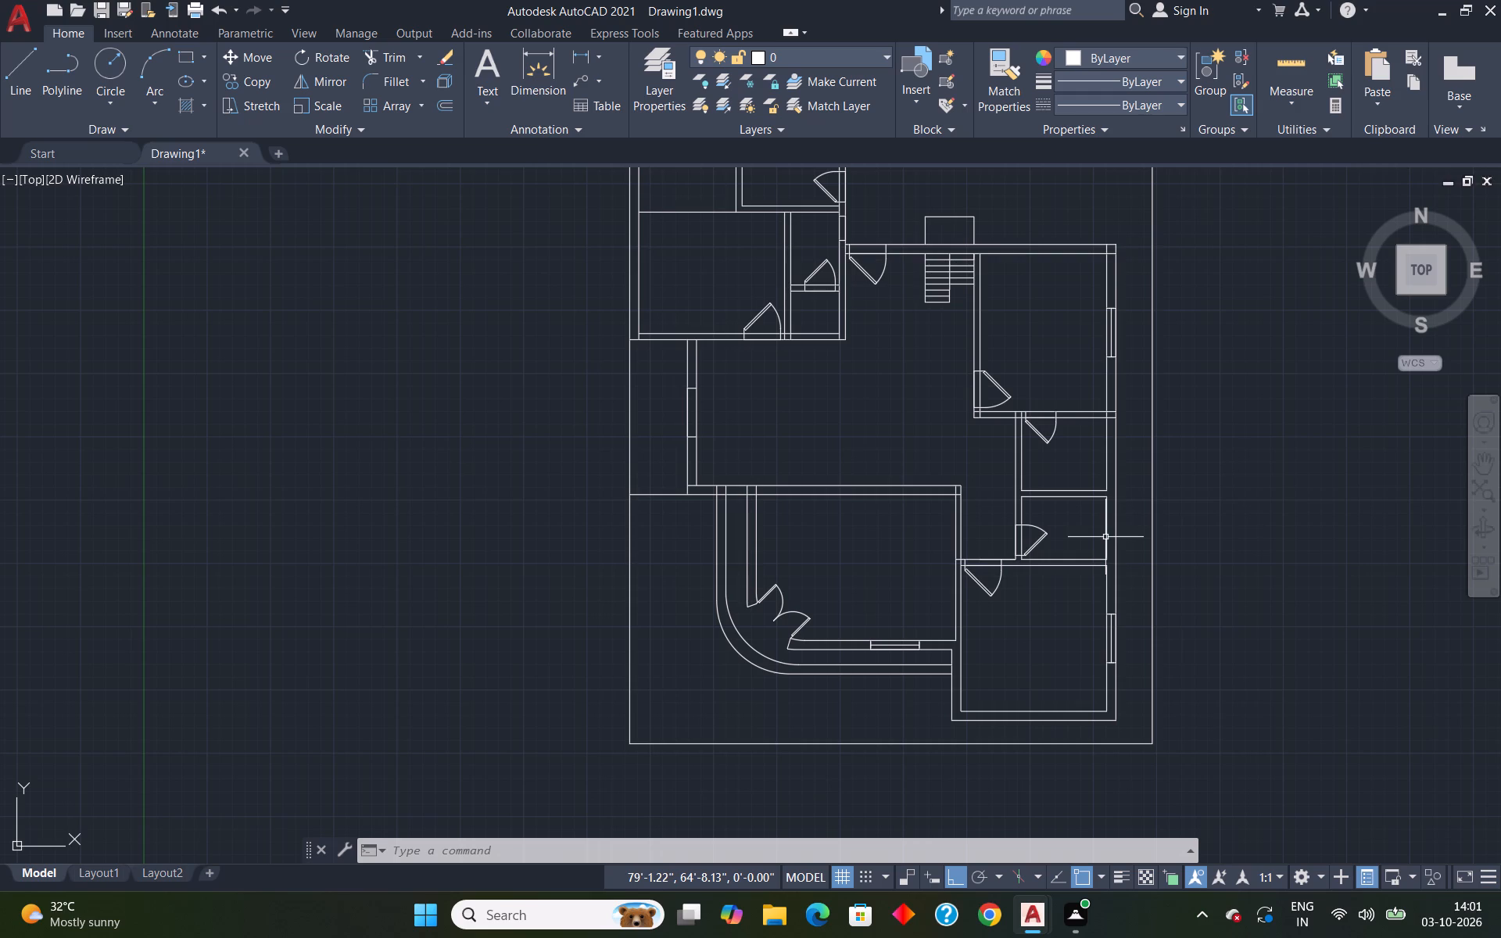
scroll(1149, 590, down, 3)
scroll(1034, 516, up, 4)
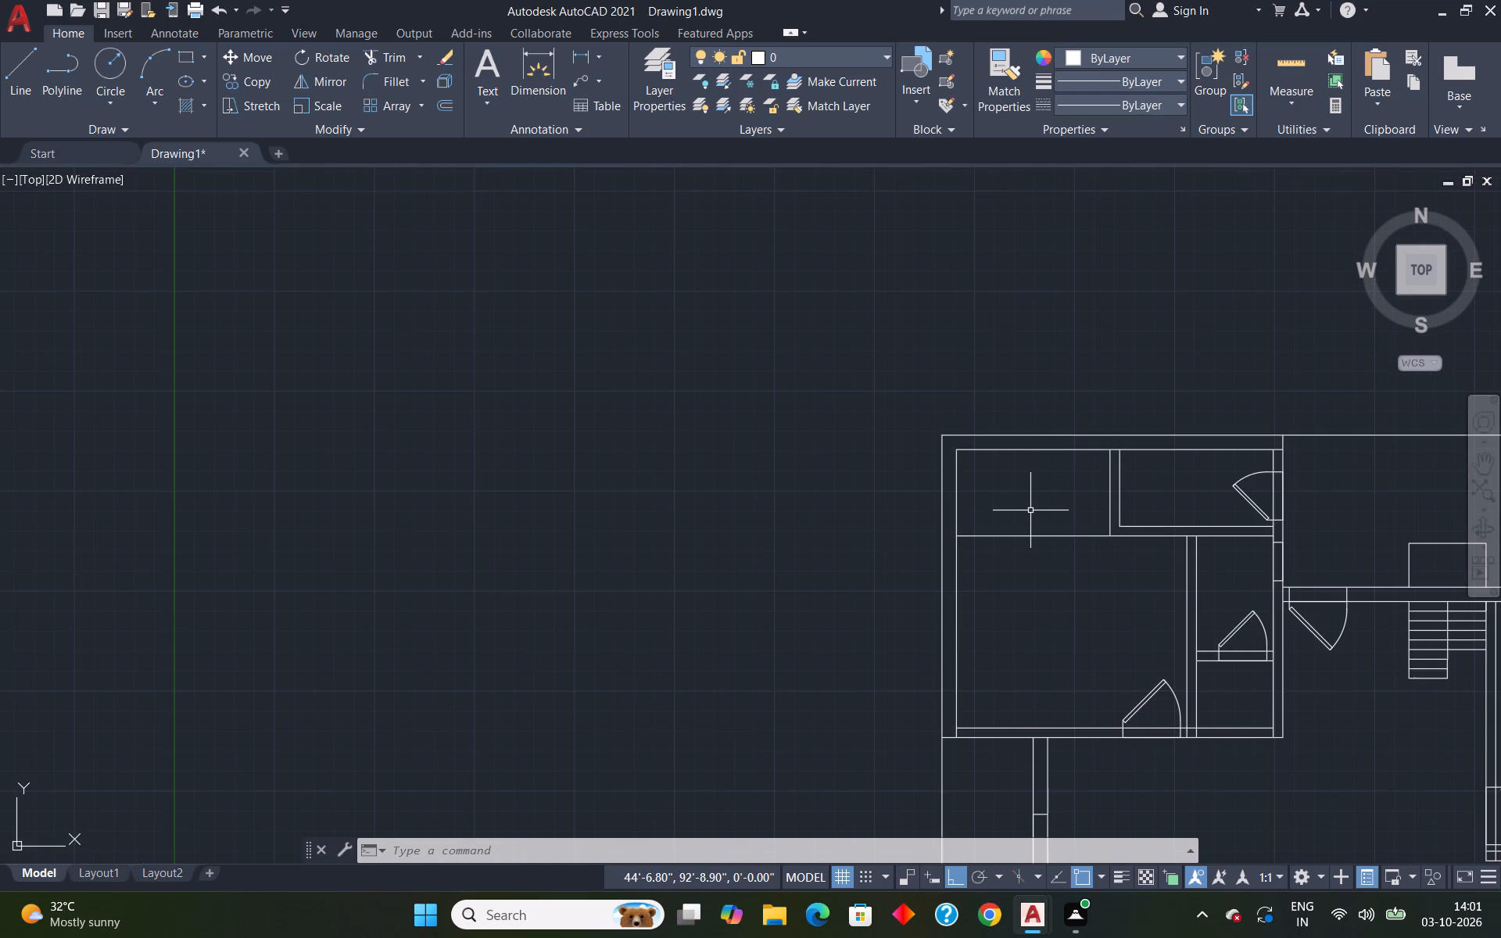
key(l)
key(Return)
key(t)
key(k)
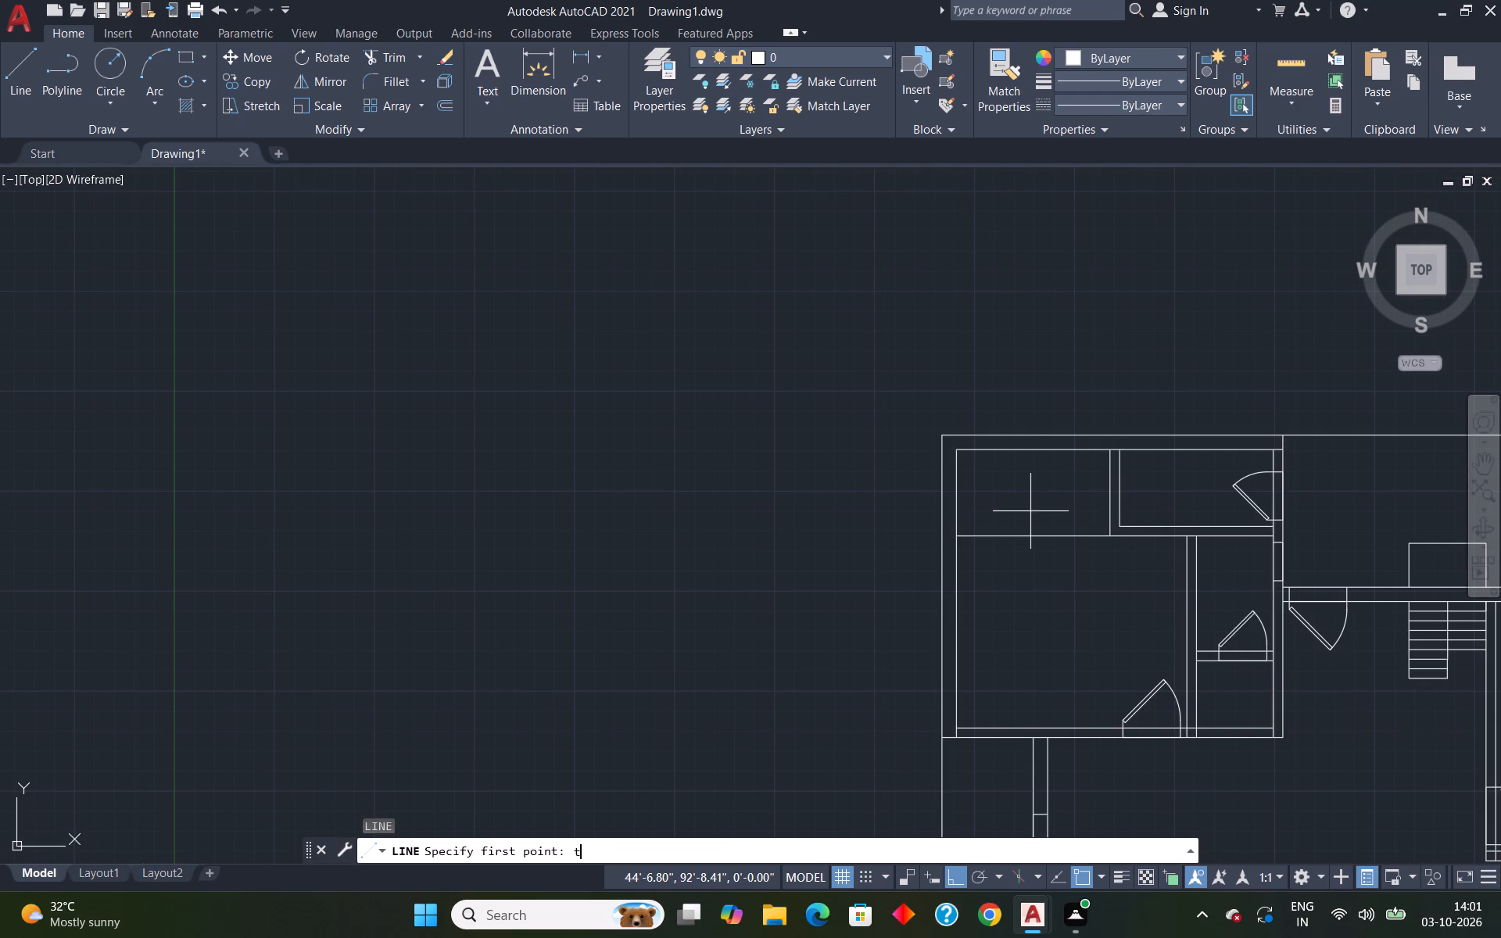
key(Return)
scroll(980, 460, up, 2)
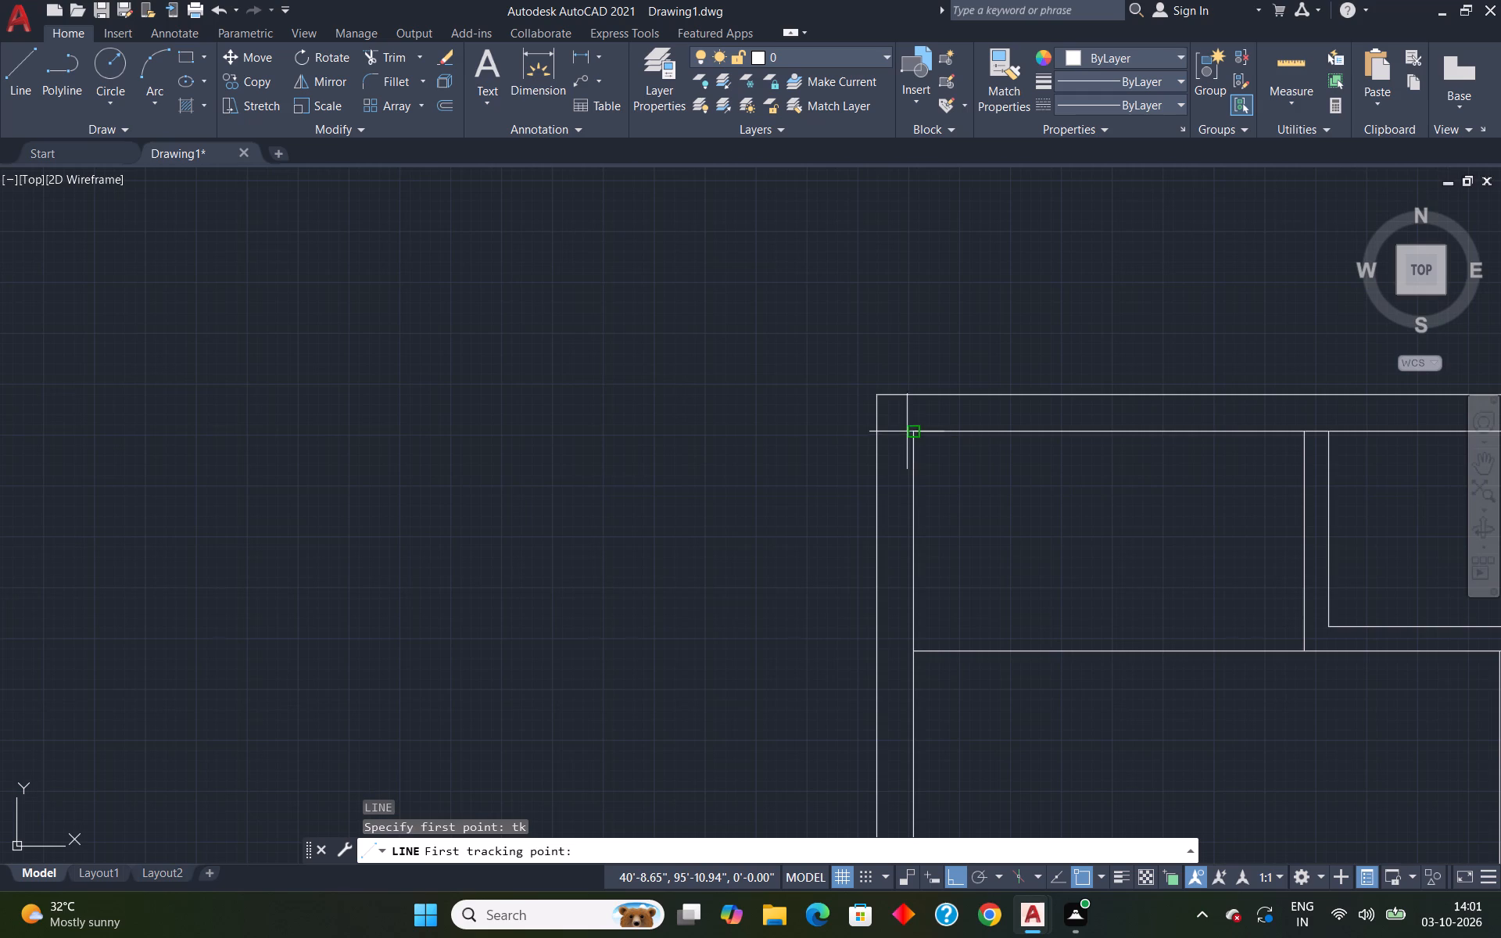
click(914, 430)
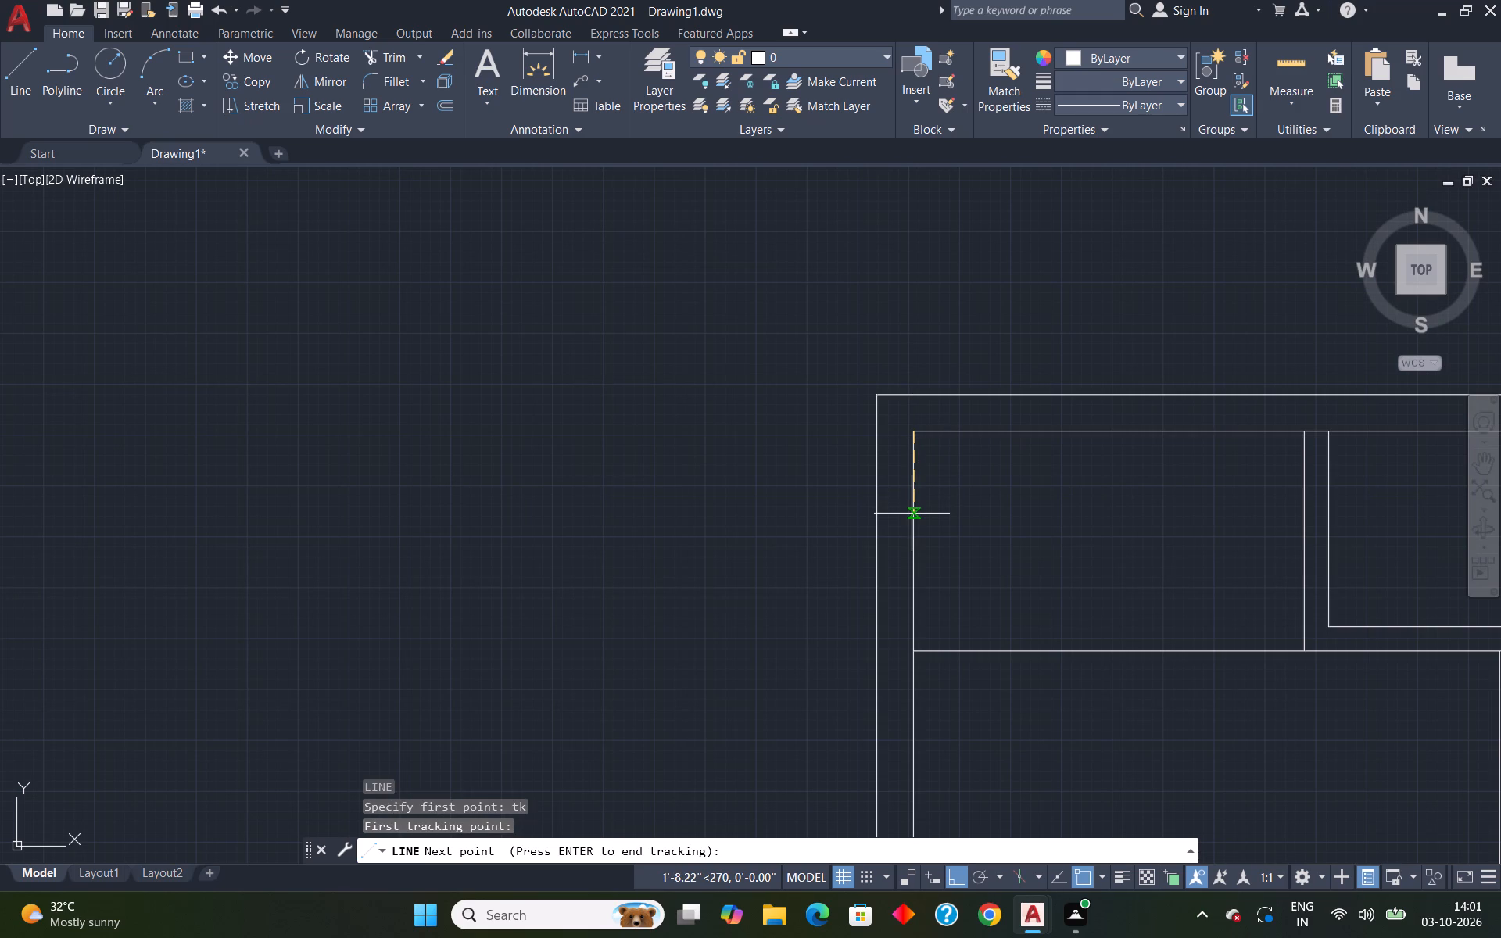
key(1)
key(apostrophe)
key(Return)
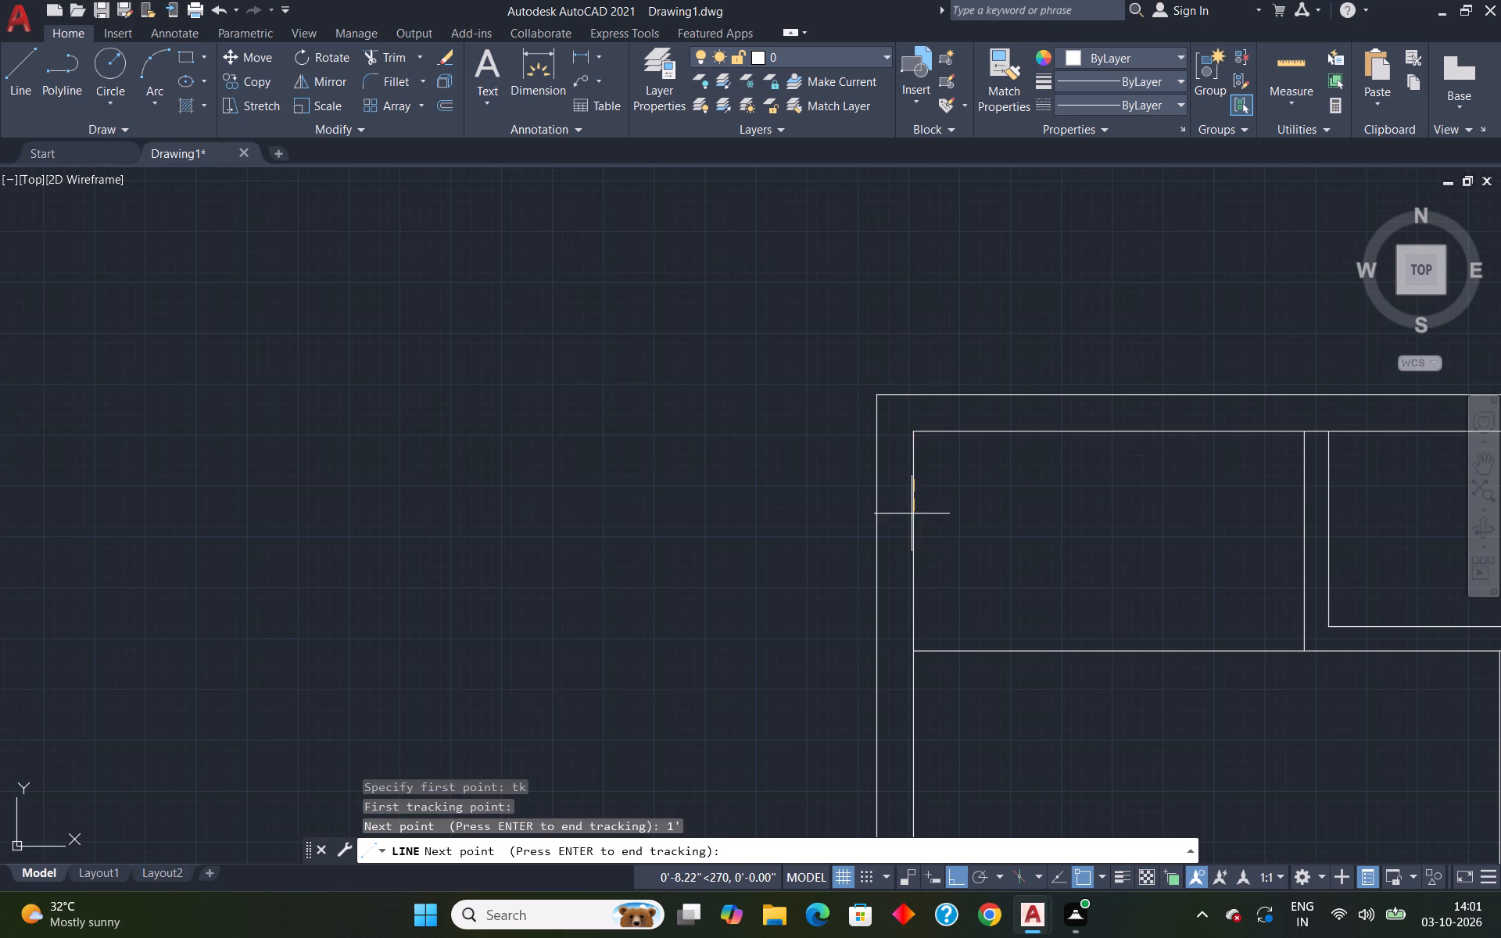
key(Return)
click(878, 486)
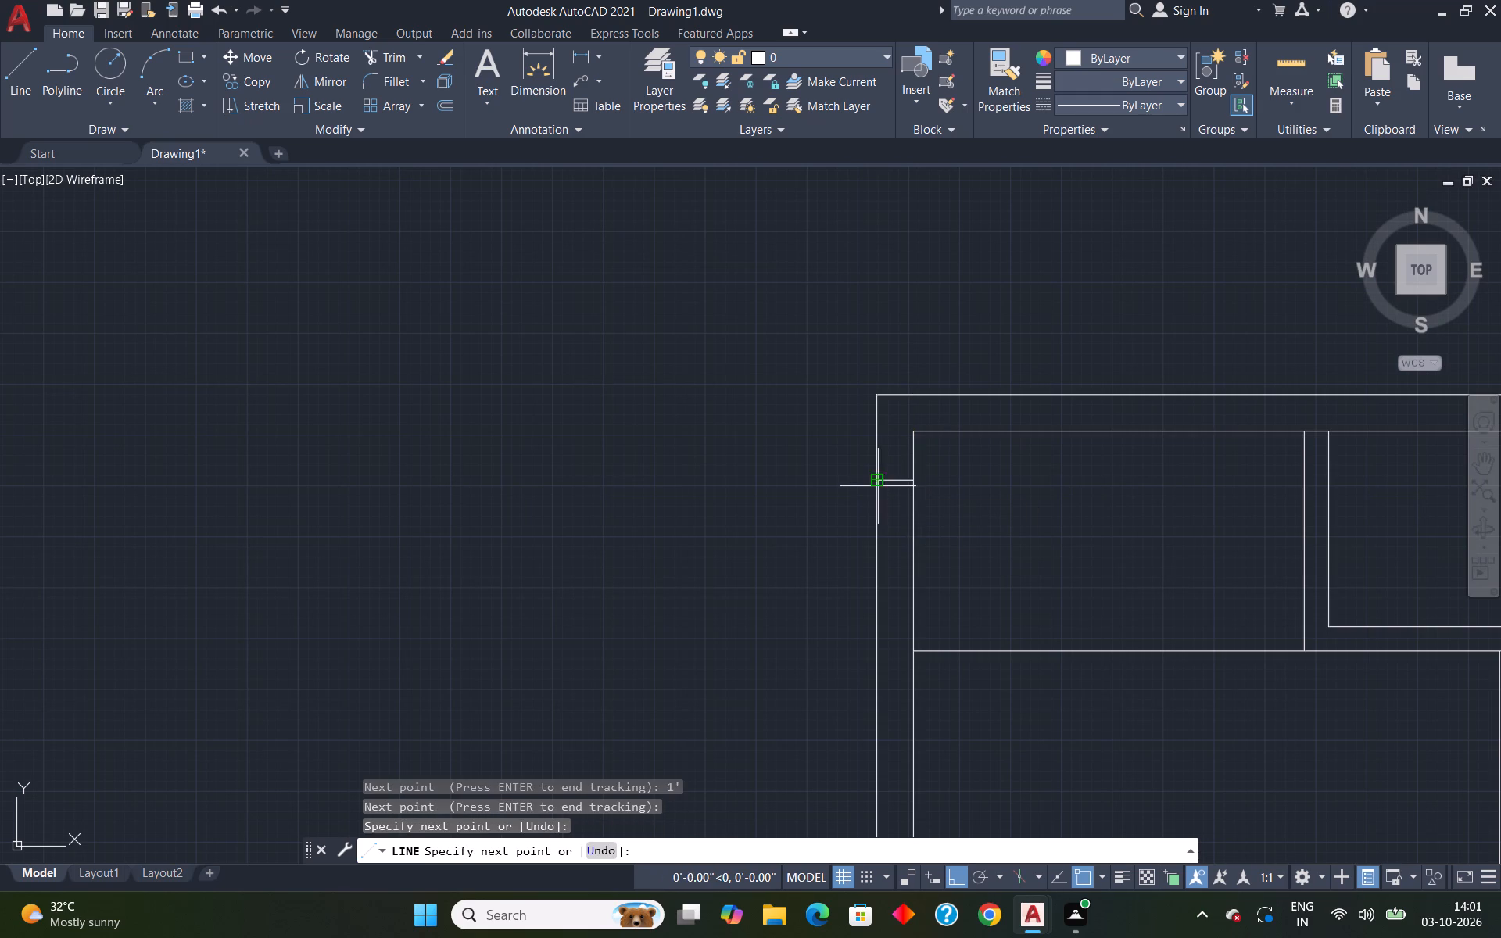
text(2')
key(Return)
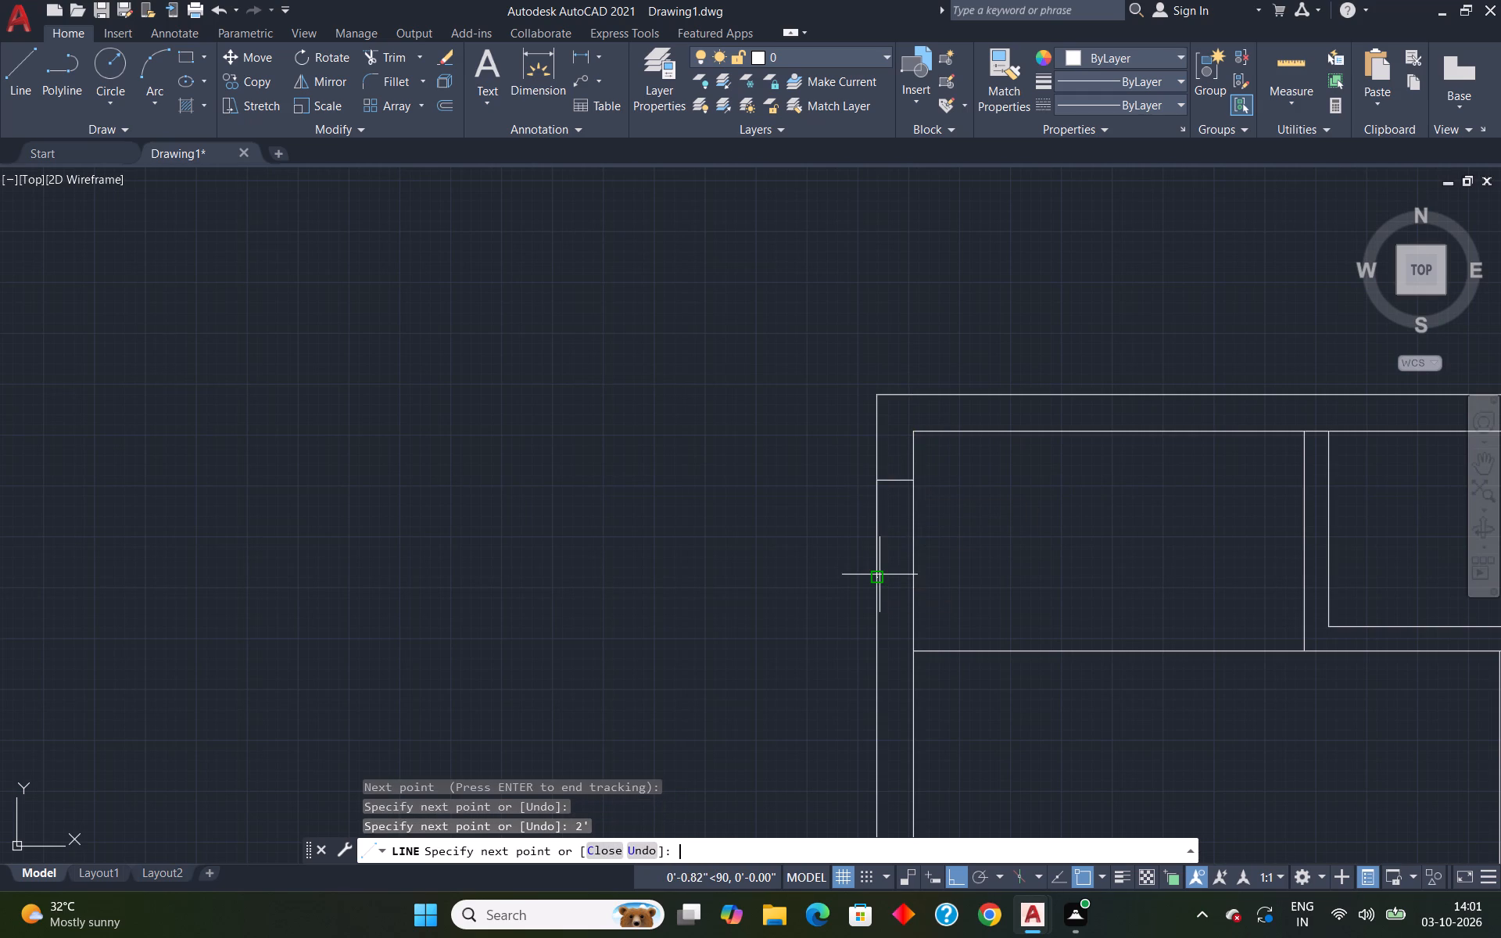
click(913, 569)
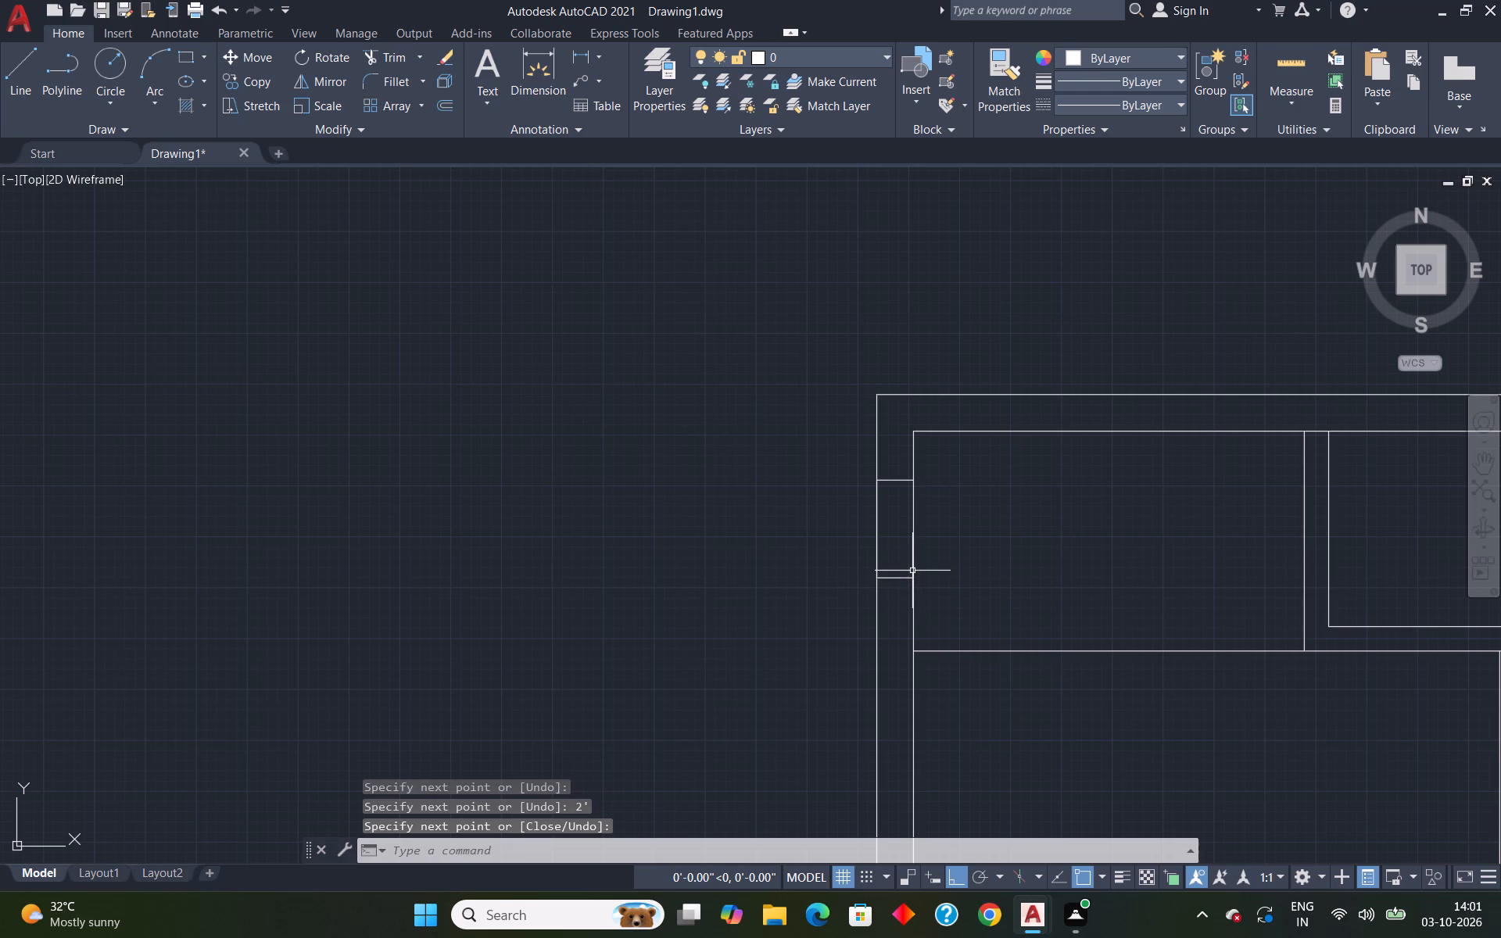
key(Escape)
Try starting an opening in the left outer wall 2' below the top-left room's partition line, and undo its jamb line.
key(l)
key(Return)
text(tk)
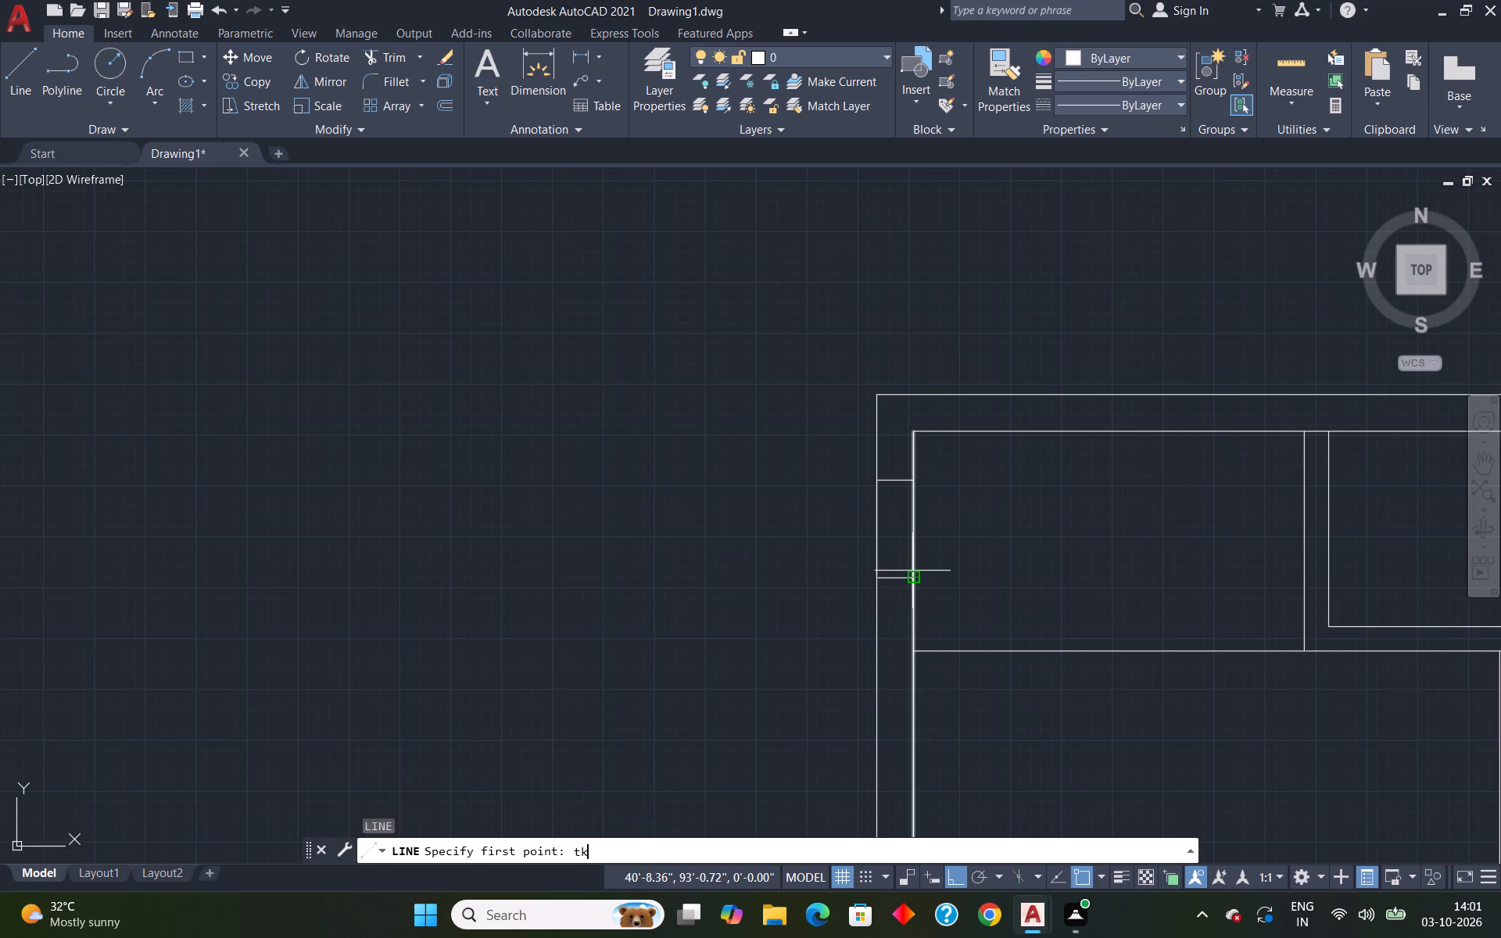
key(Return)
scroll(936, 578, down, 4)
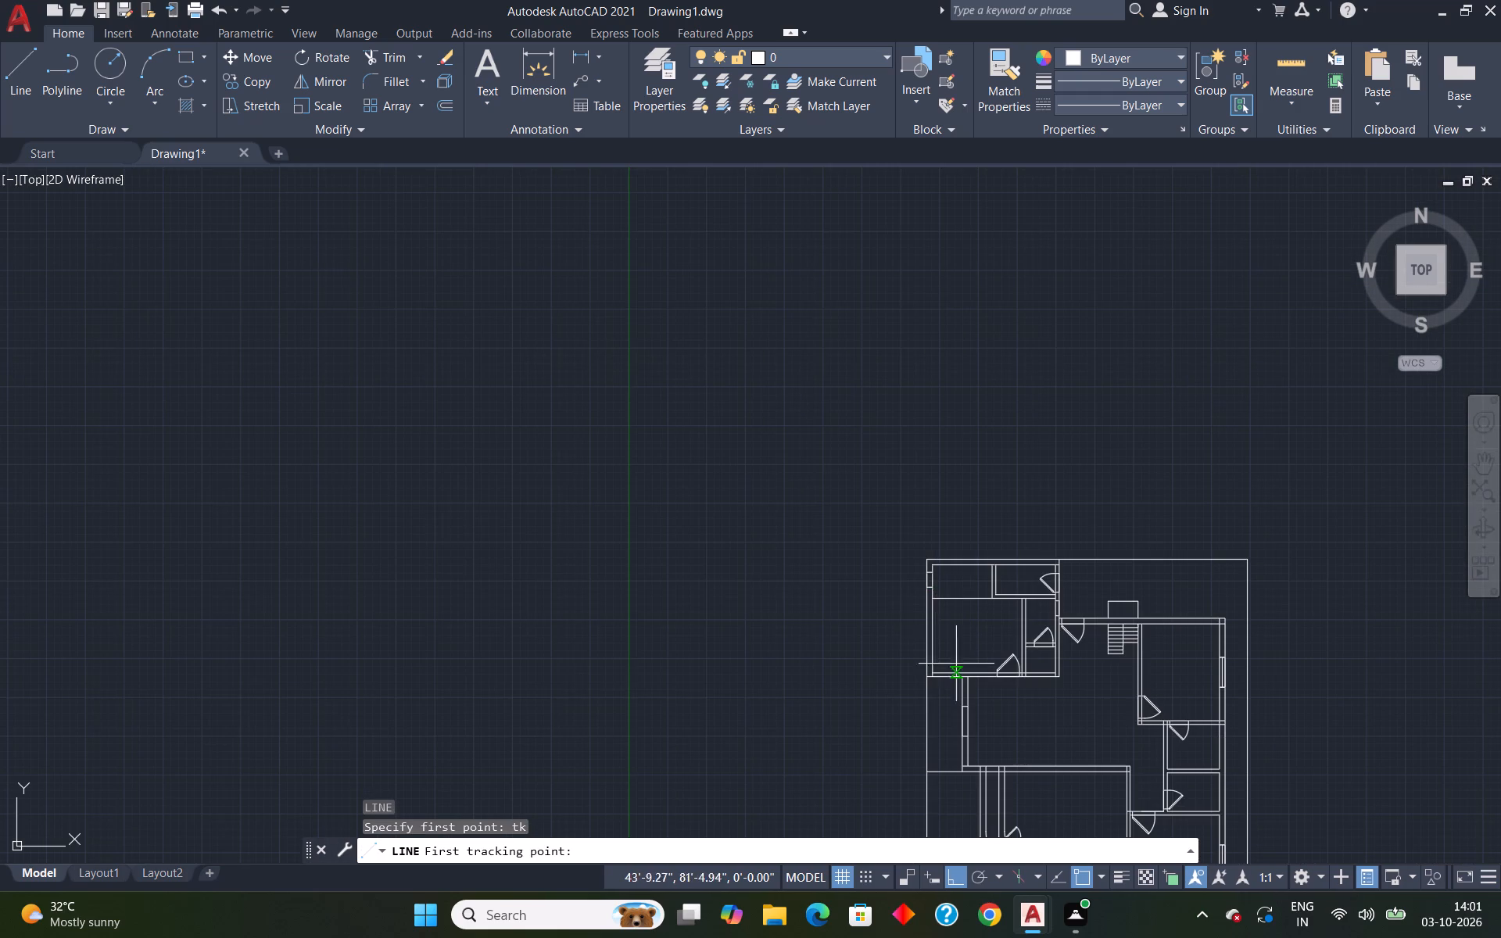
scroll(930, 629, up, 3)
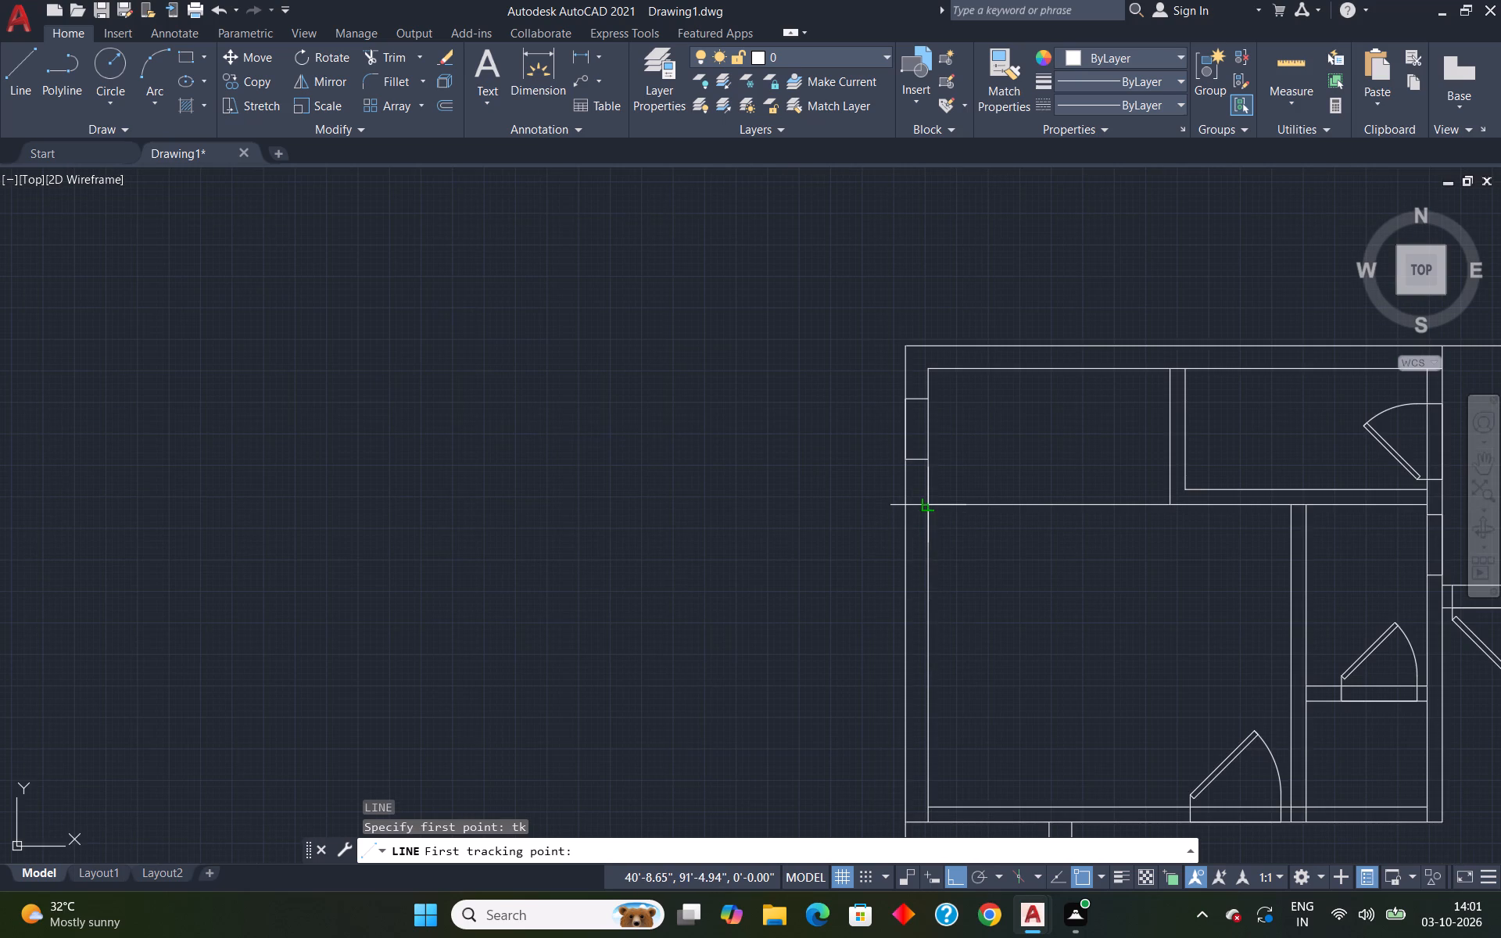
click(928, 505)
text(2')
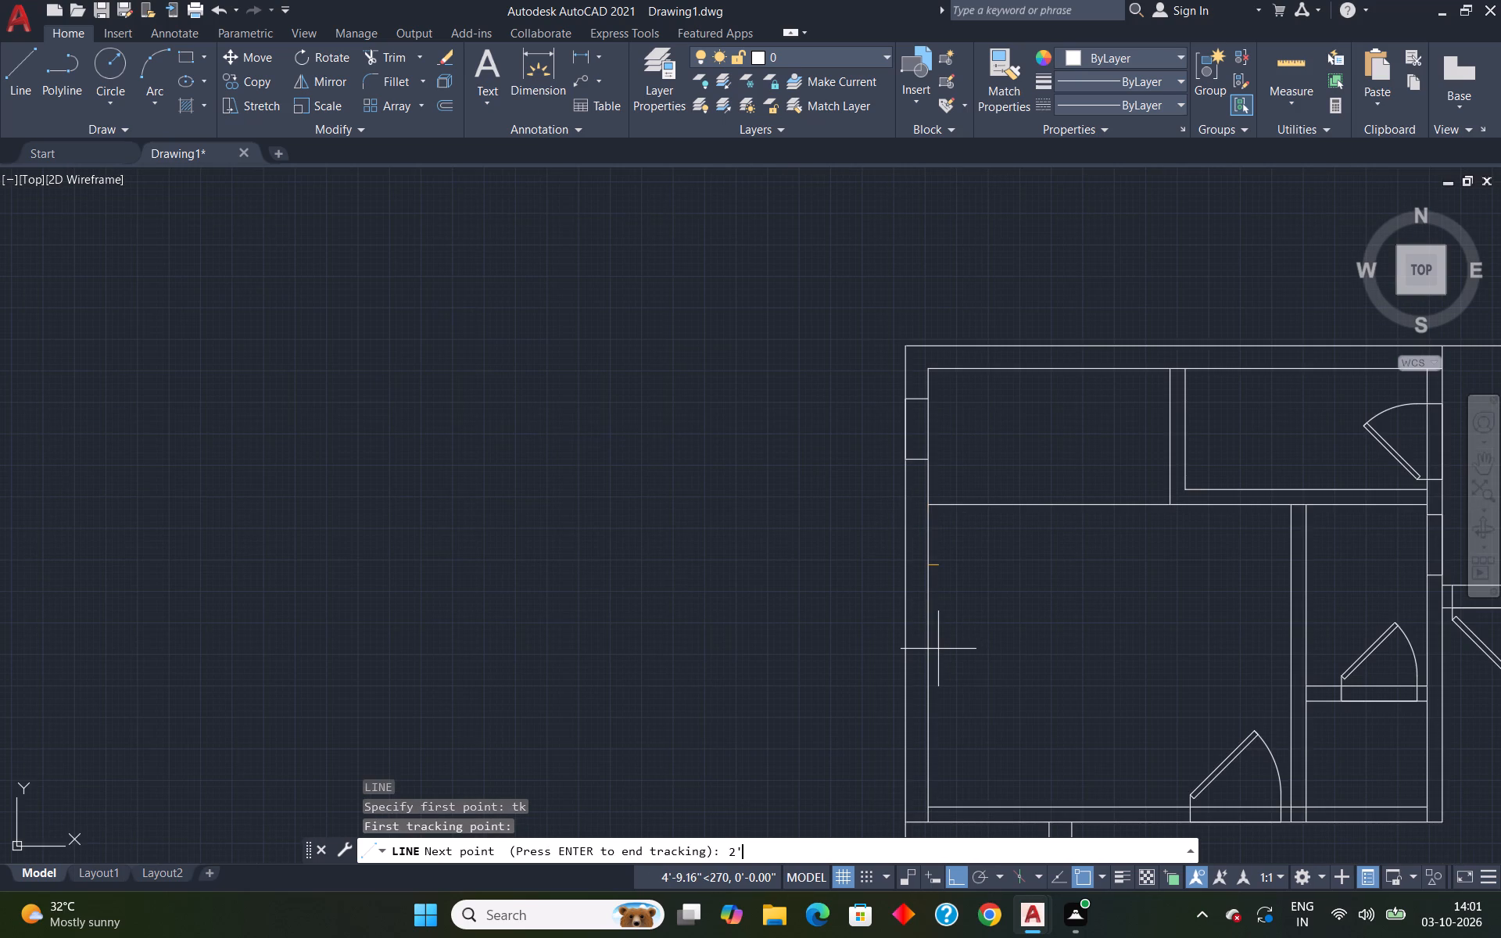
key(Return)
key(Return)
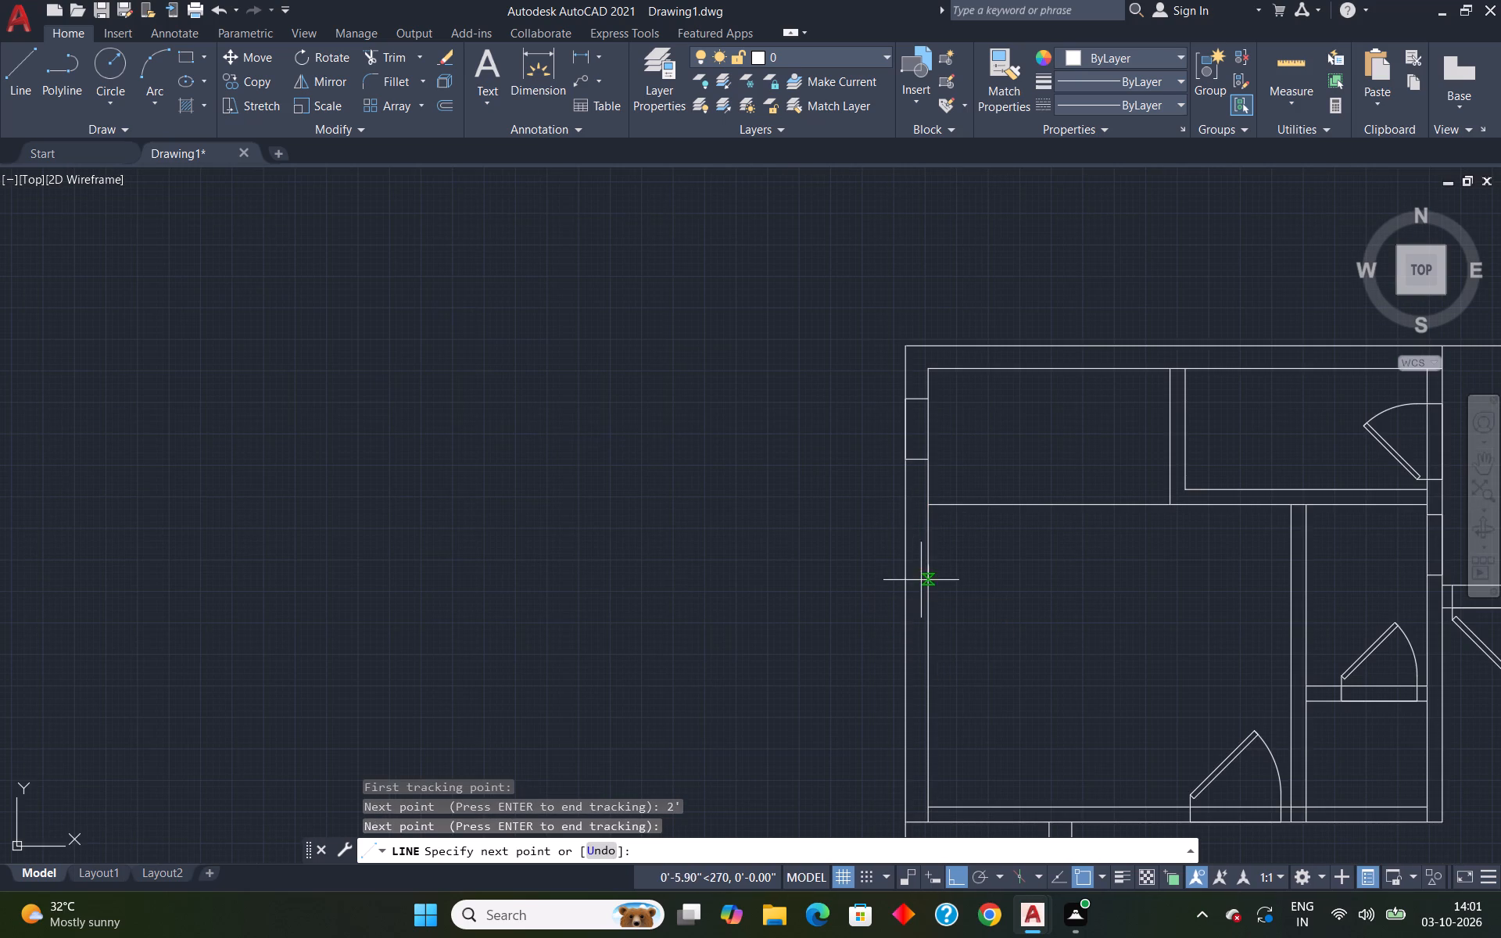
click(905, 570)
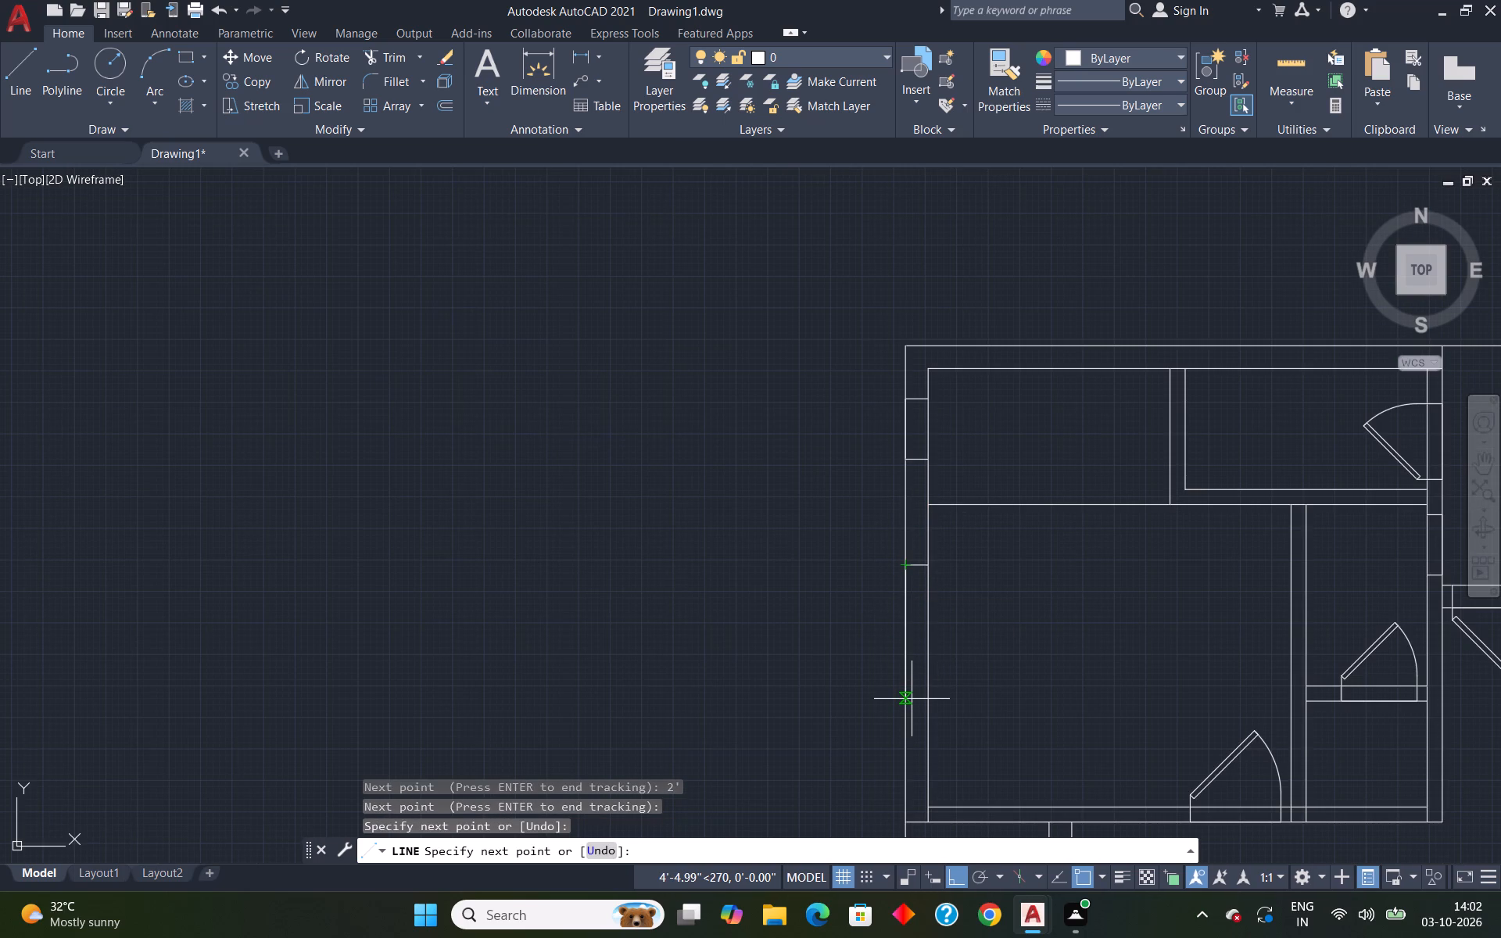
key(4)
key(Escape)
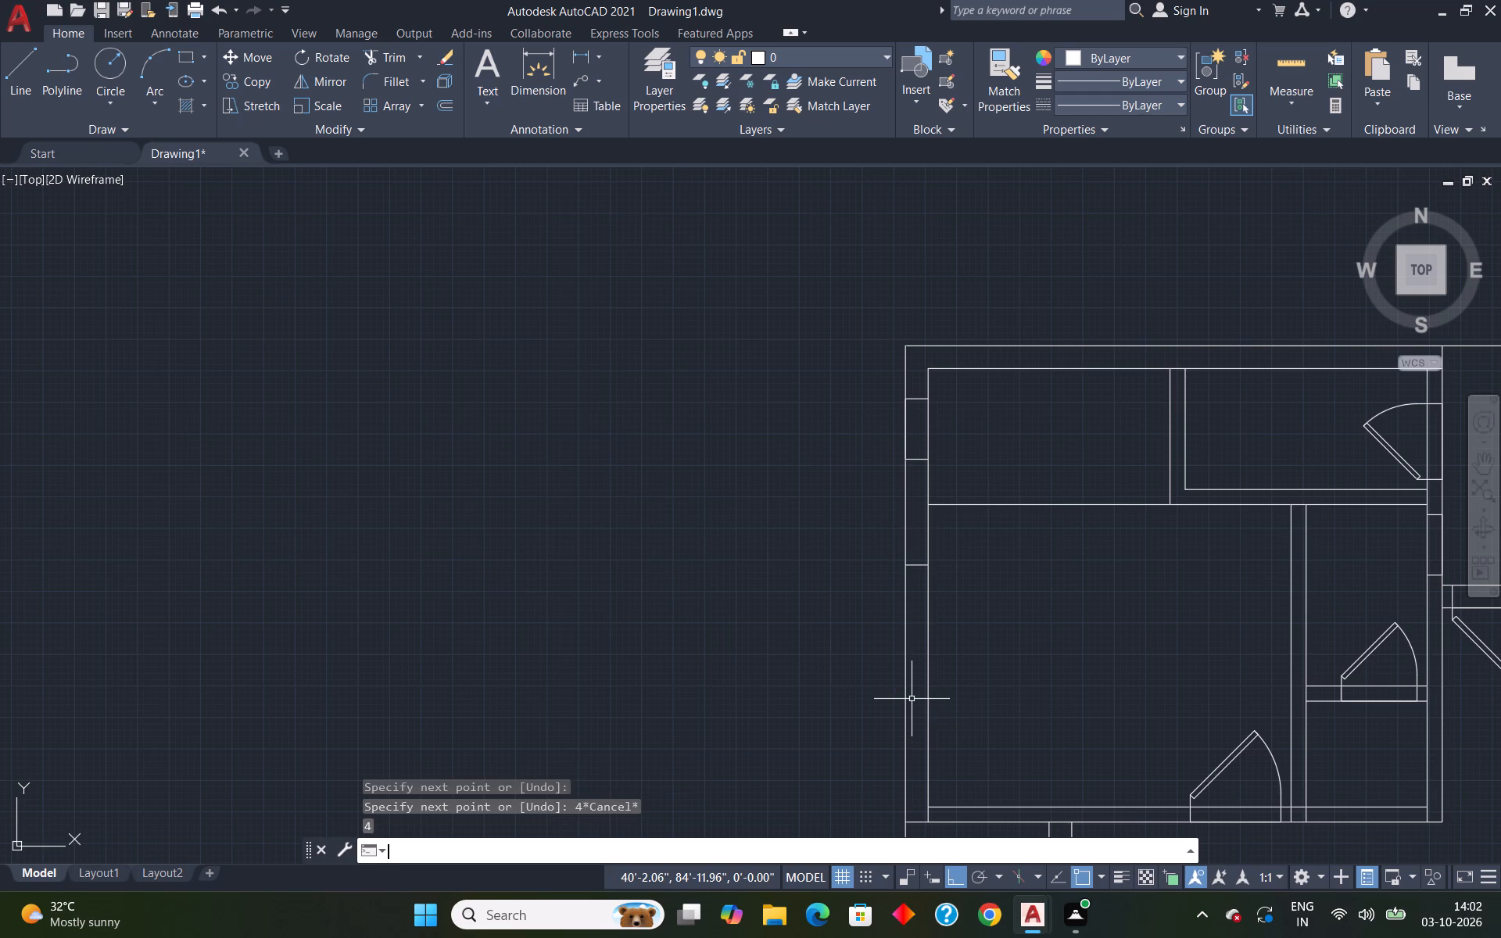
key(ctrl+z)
Draw a 5' window opening across the left outer wall of the room below, starting 2'6" below the partition line.
key(l)
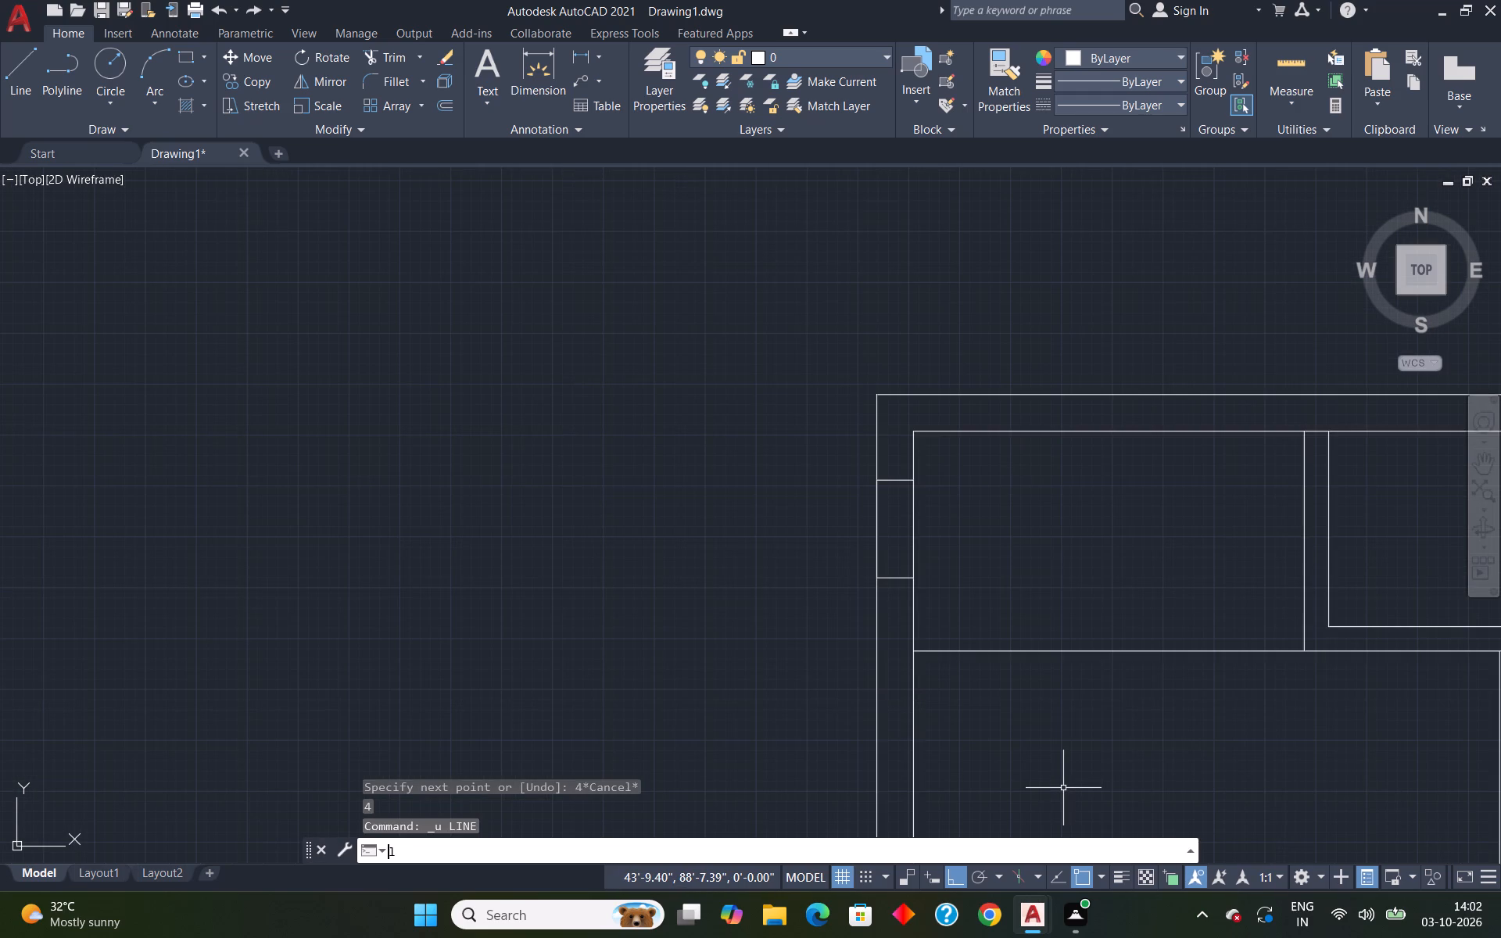
key(Return)
text(tk)
key(Return)
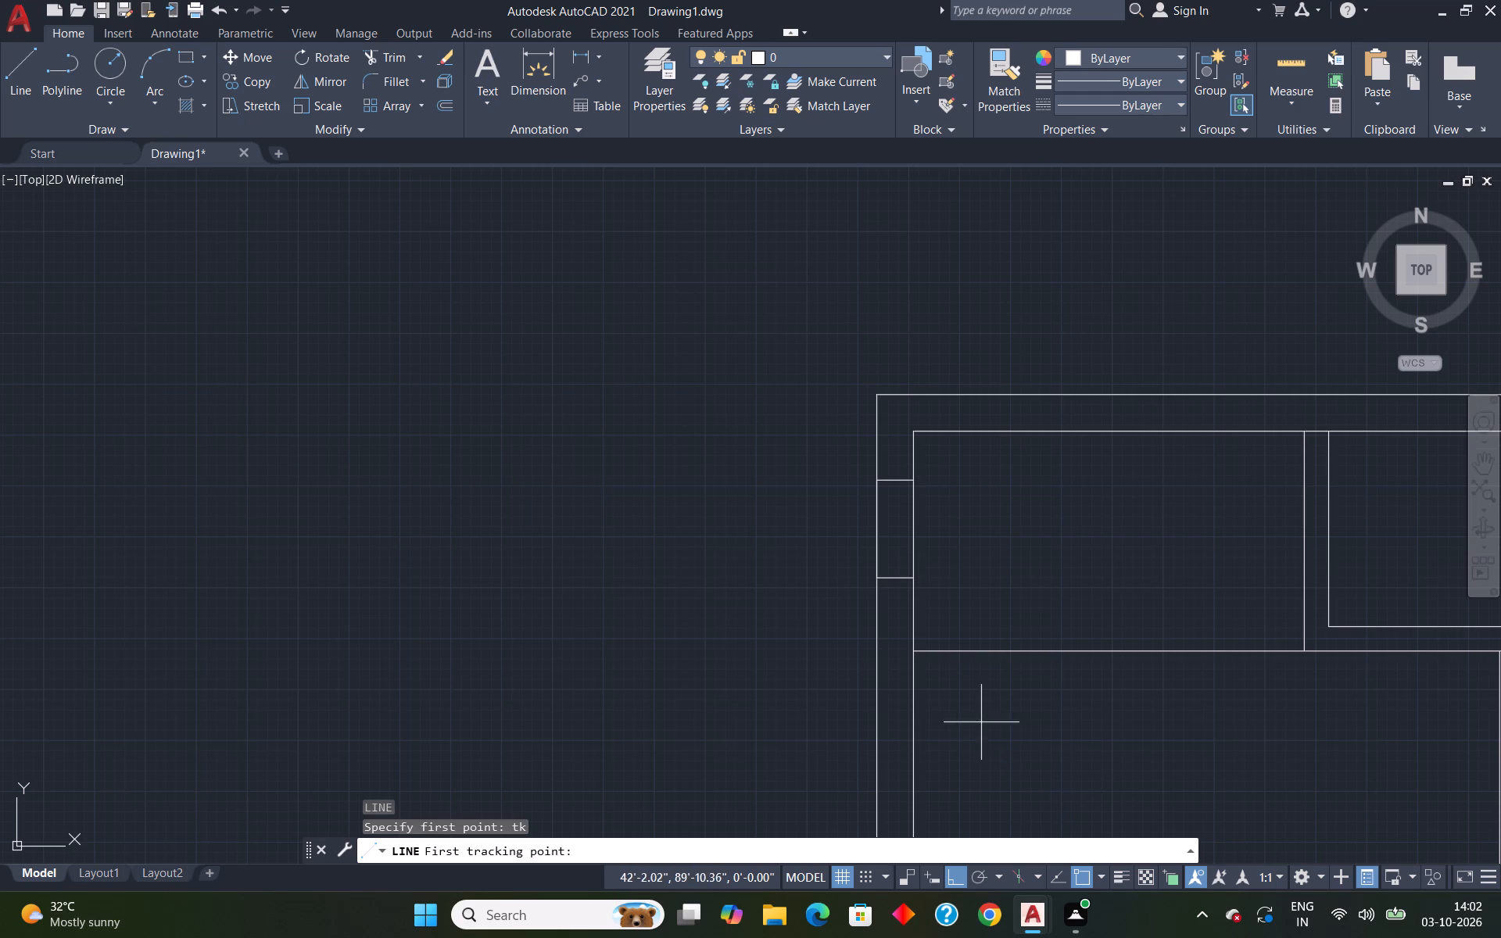
drag(912, 649, 912, 656)
text(2'6")
key(Return)
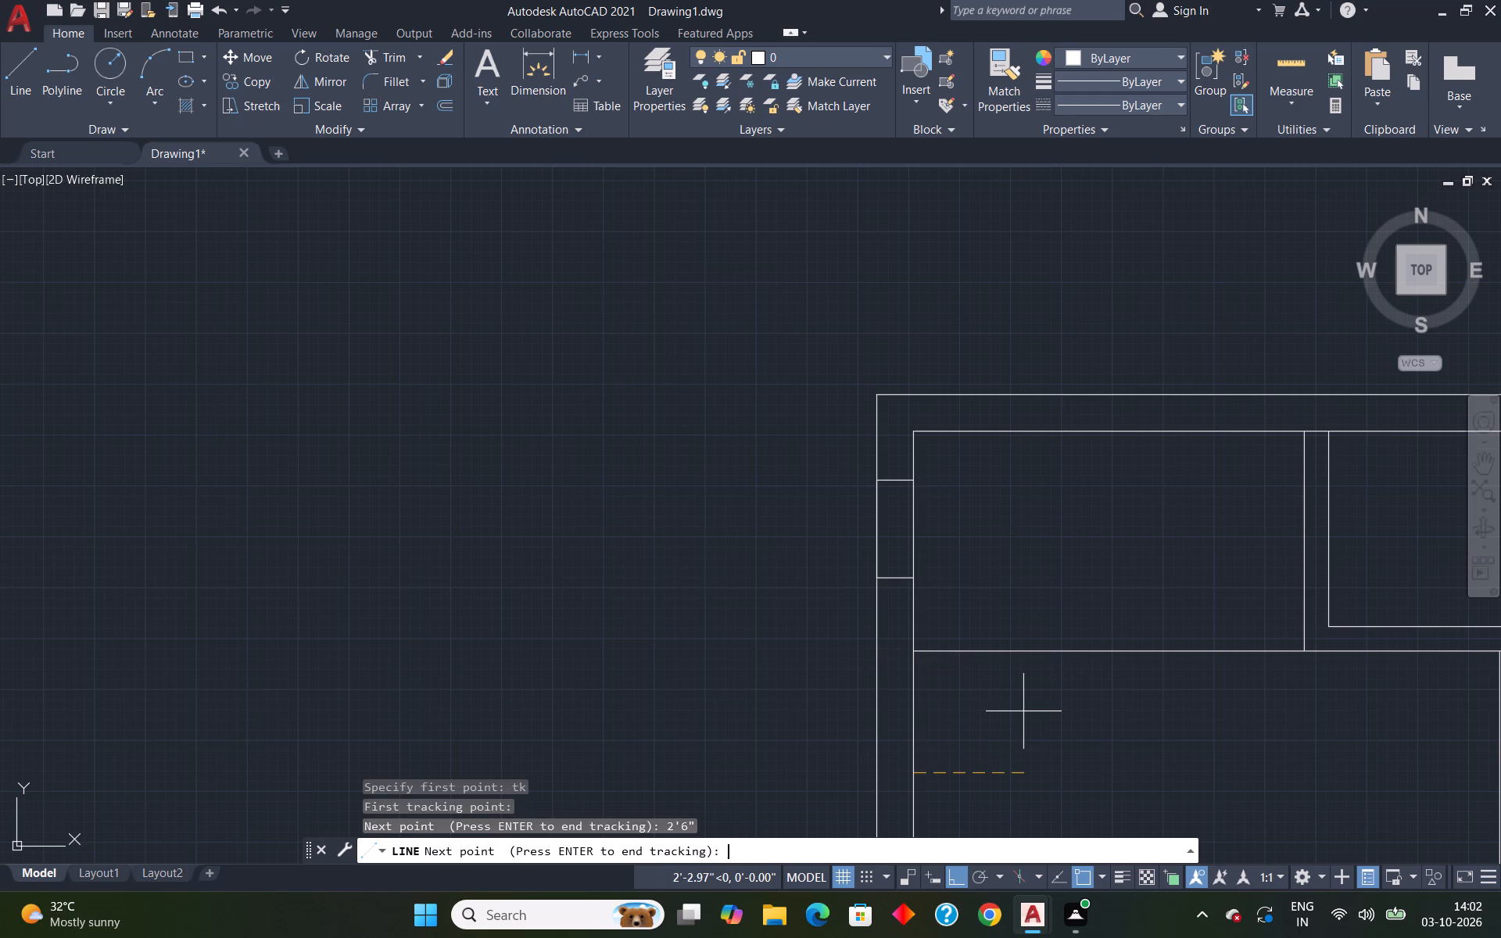
key(Return)
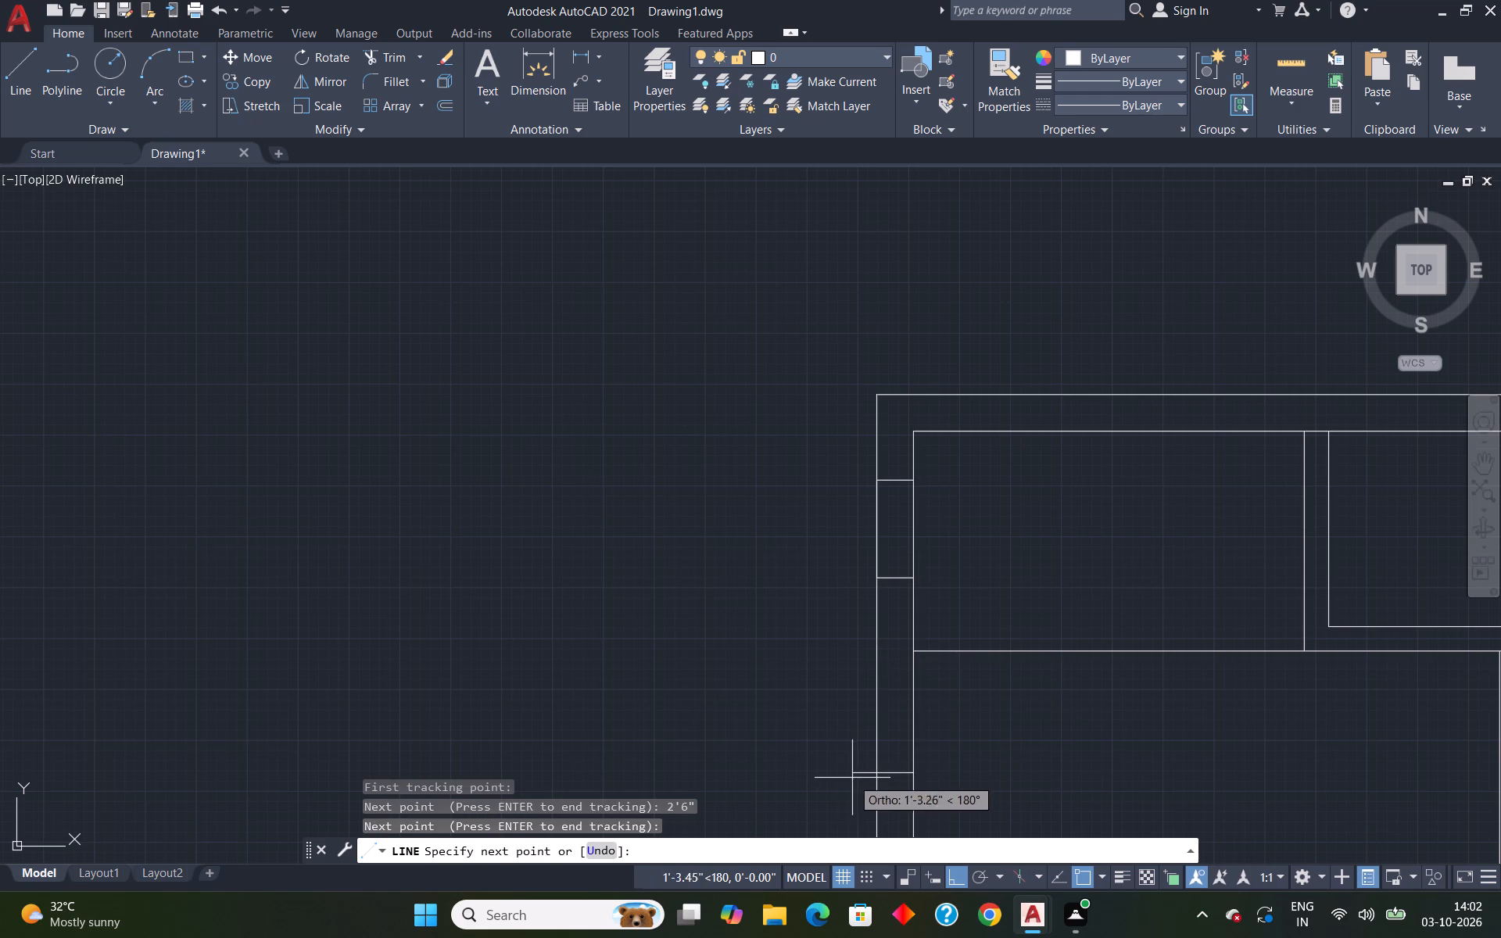
click(875, 772)
scroll(873, 765, down, 4)
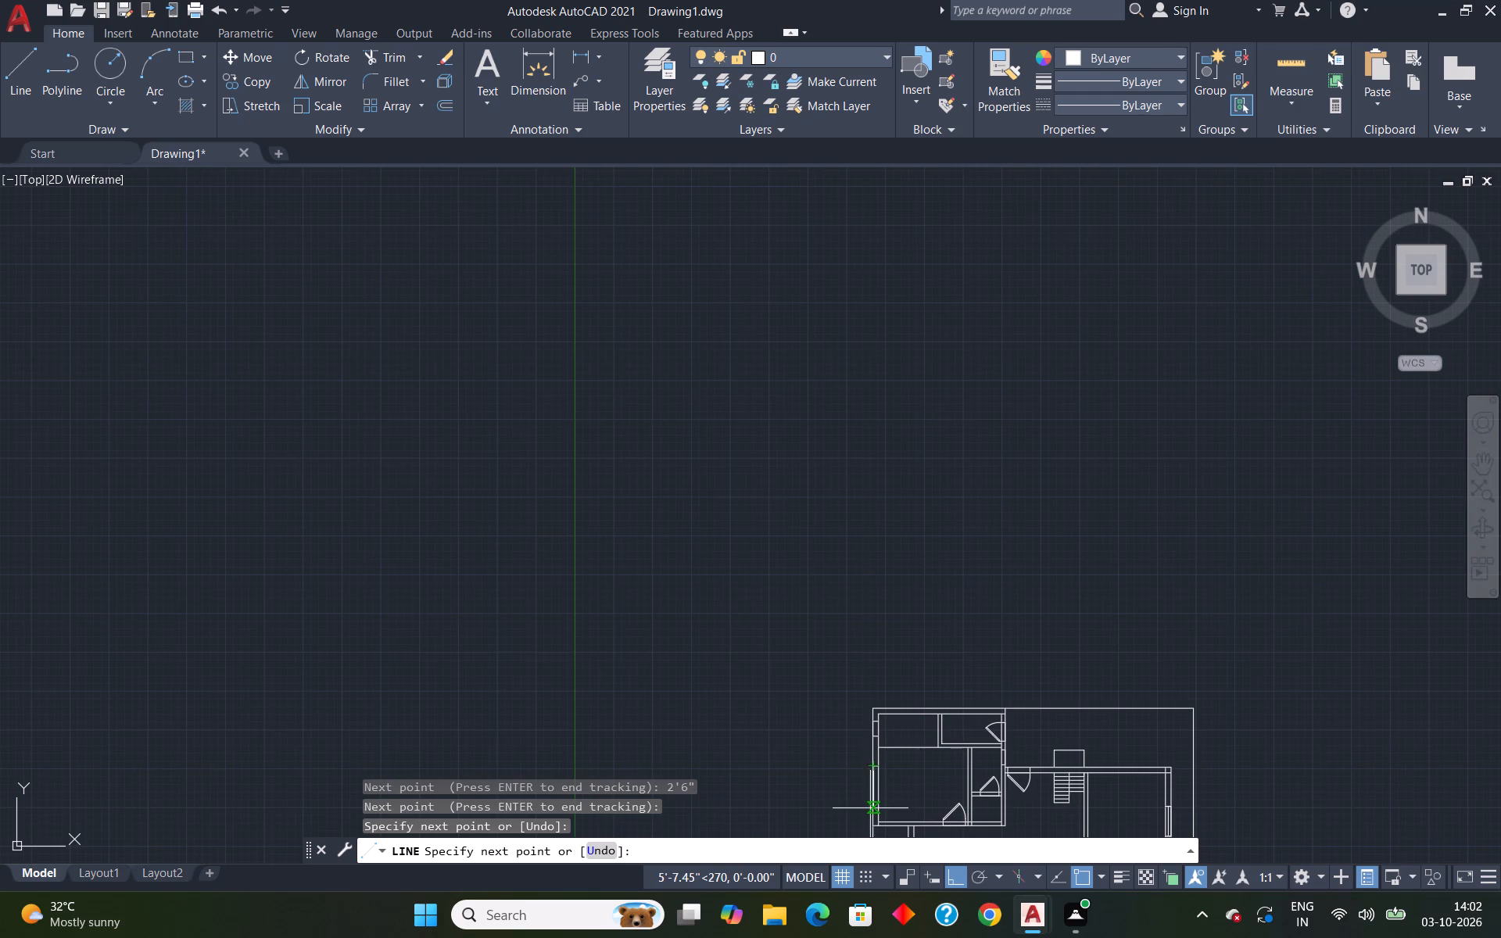
scroll(872, 807, up, 2)
text(5')
key(Return)
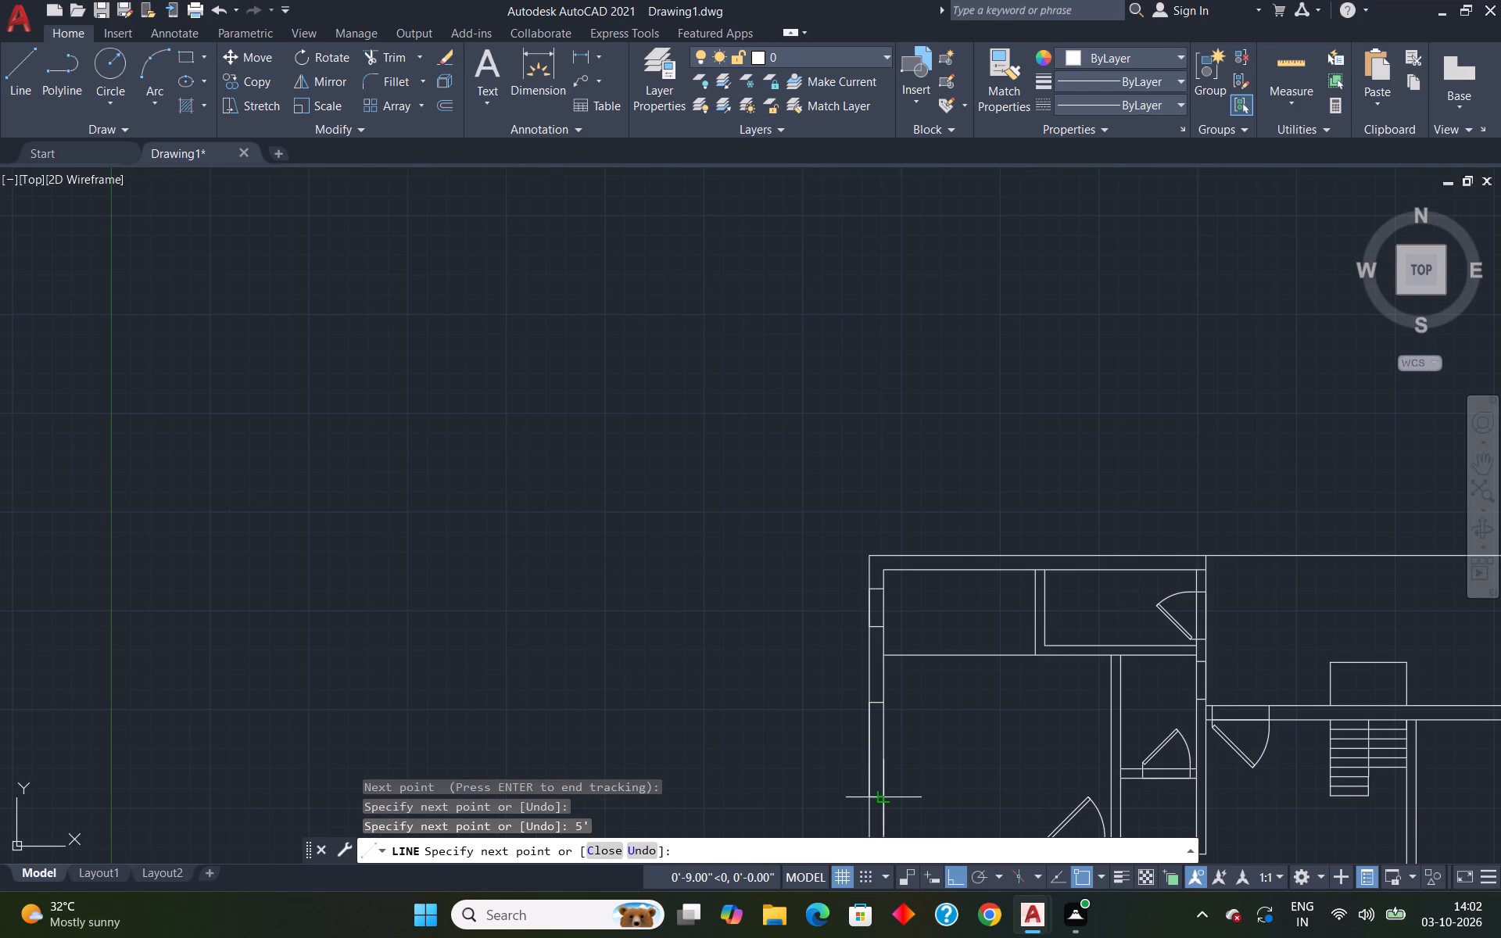
click(883, 795)
key(Escape)
scroll(883, 795, down, 4)
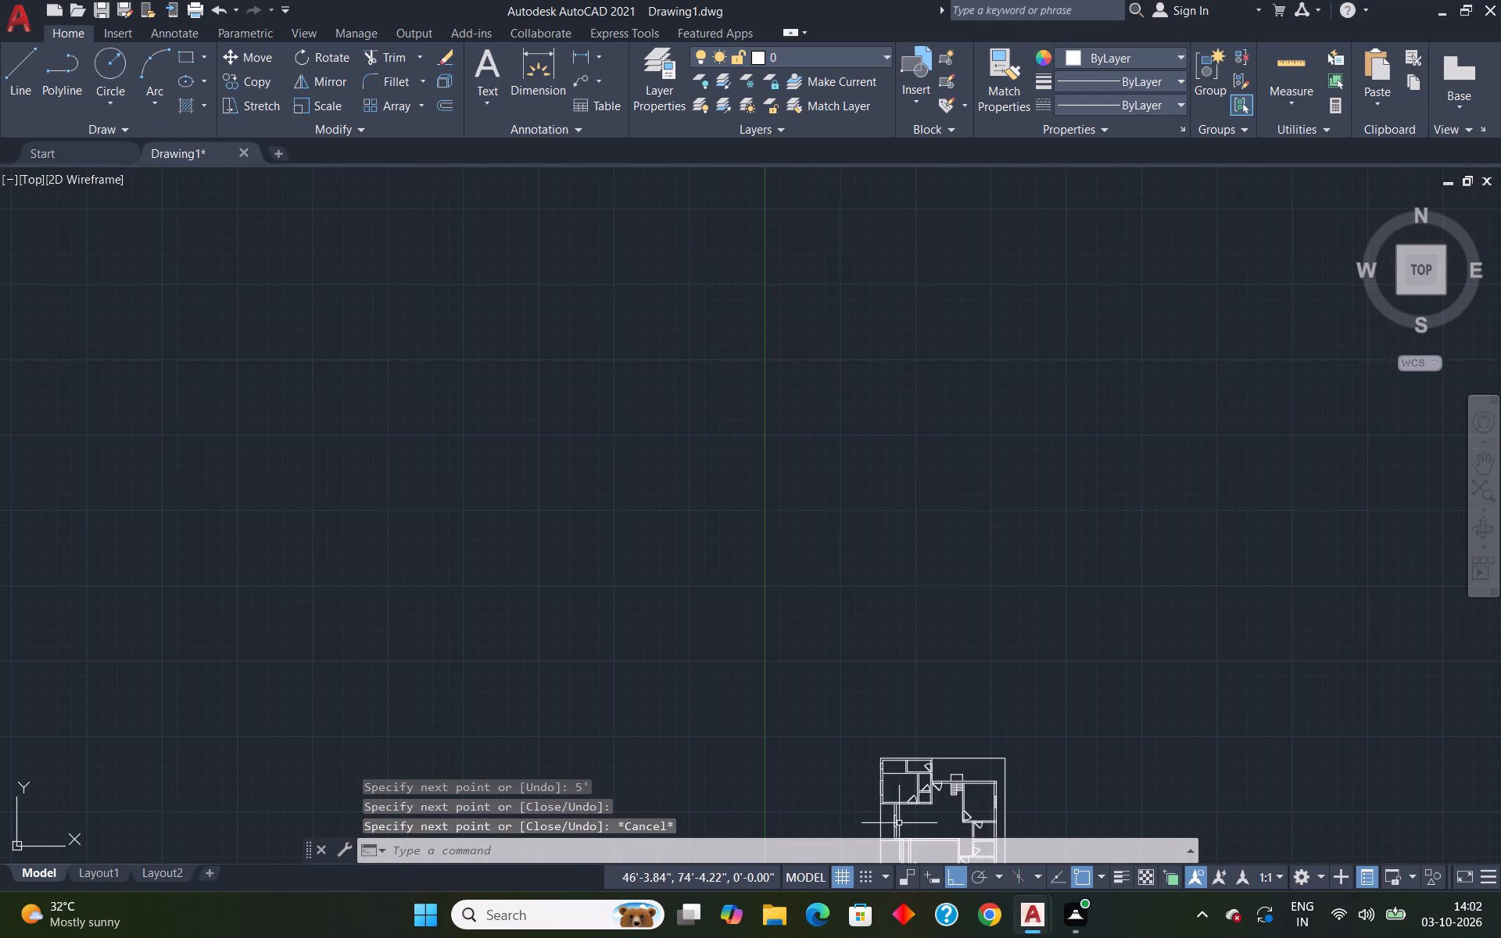
Copy the 4' window block from the bottom-right room's right outer wall into the empty space left of the plan.
scroll(1241, 712, down, 4)
scroll(1173, 755, up, 5)
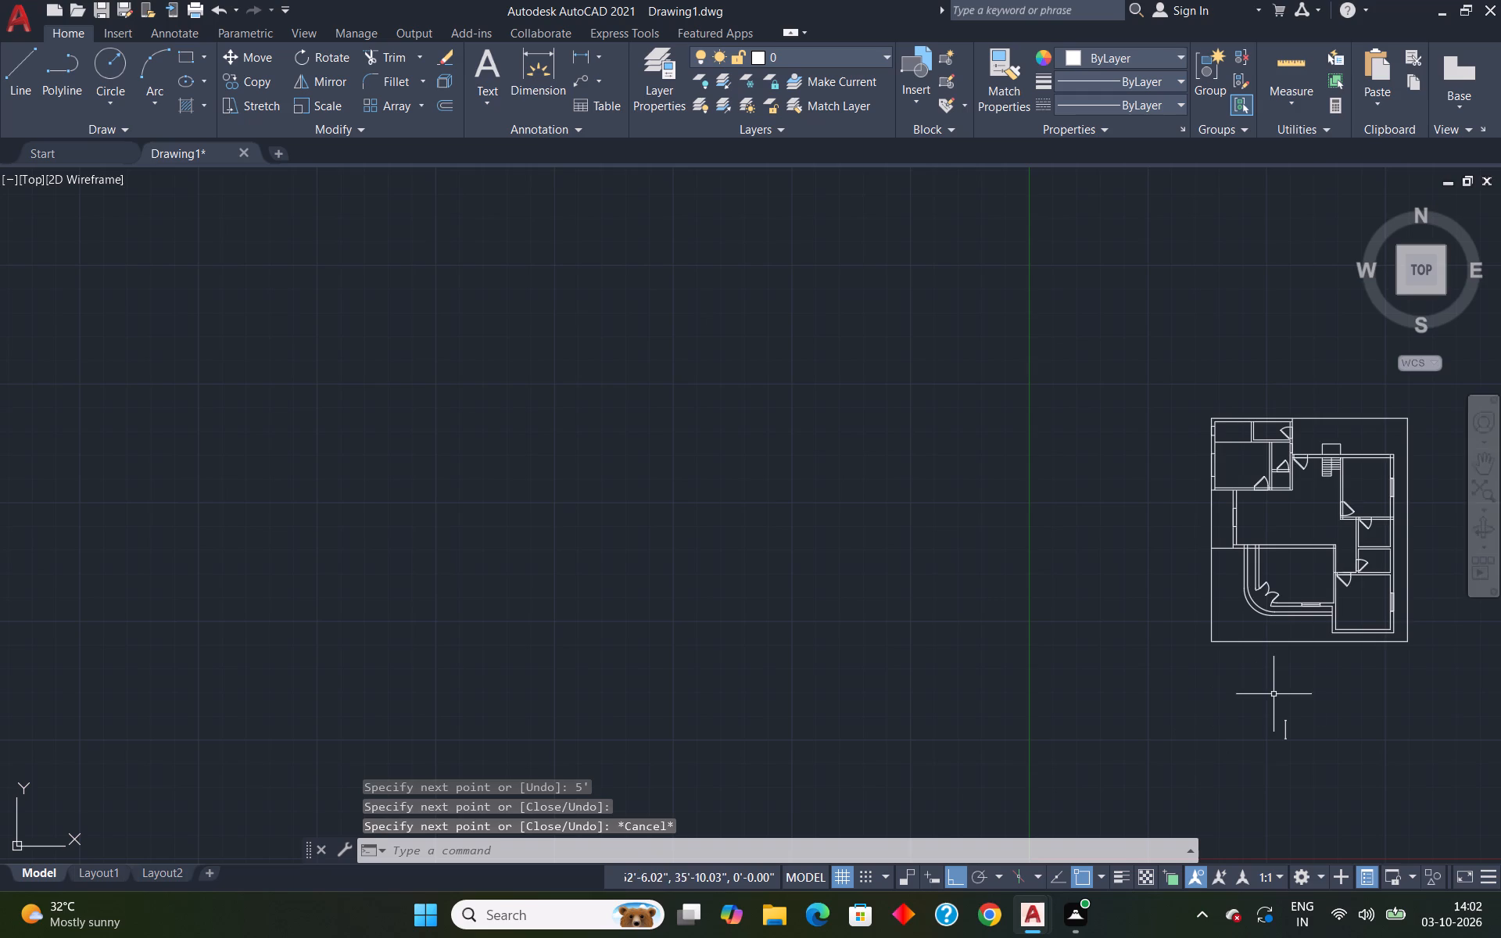
scroll(1424, 596, up, 2)
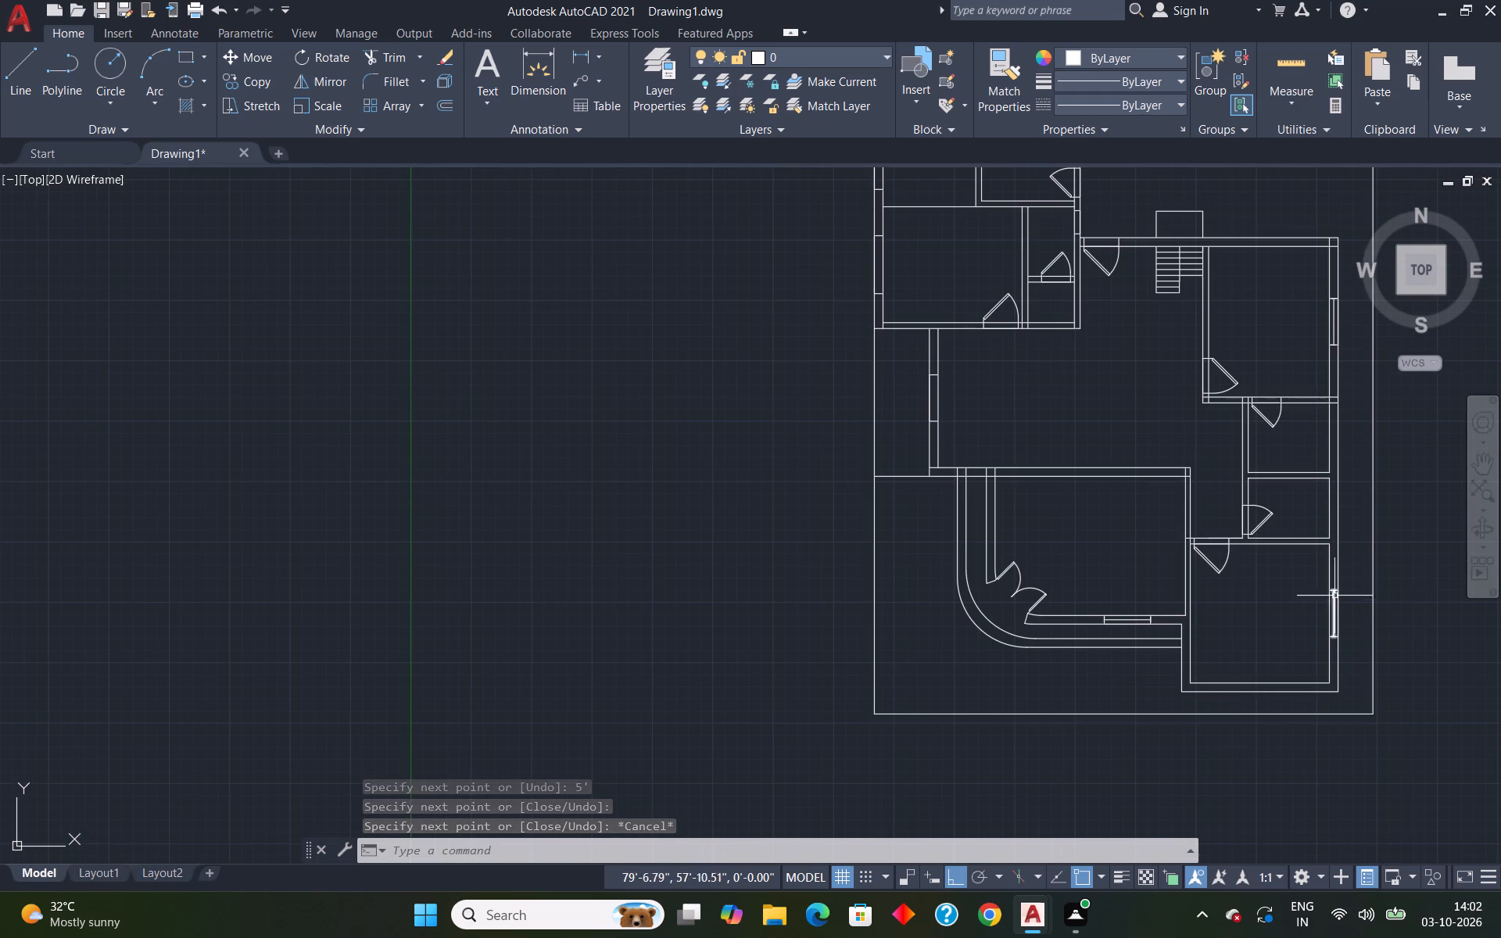
click(1334, 601)
text(co)
key(Return)
click(1336, 607)
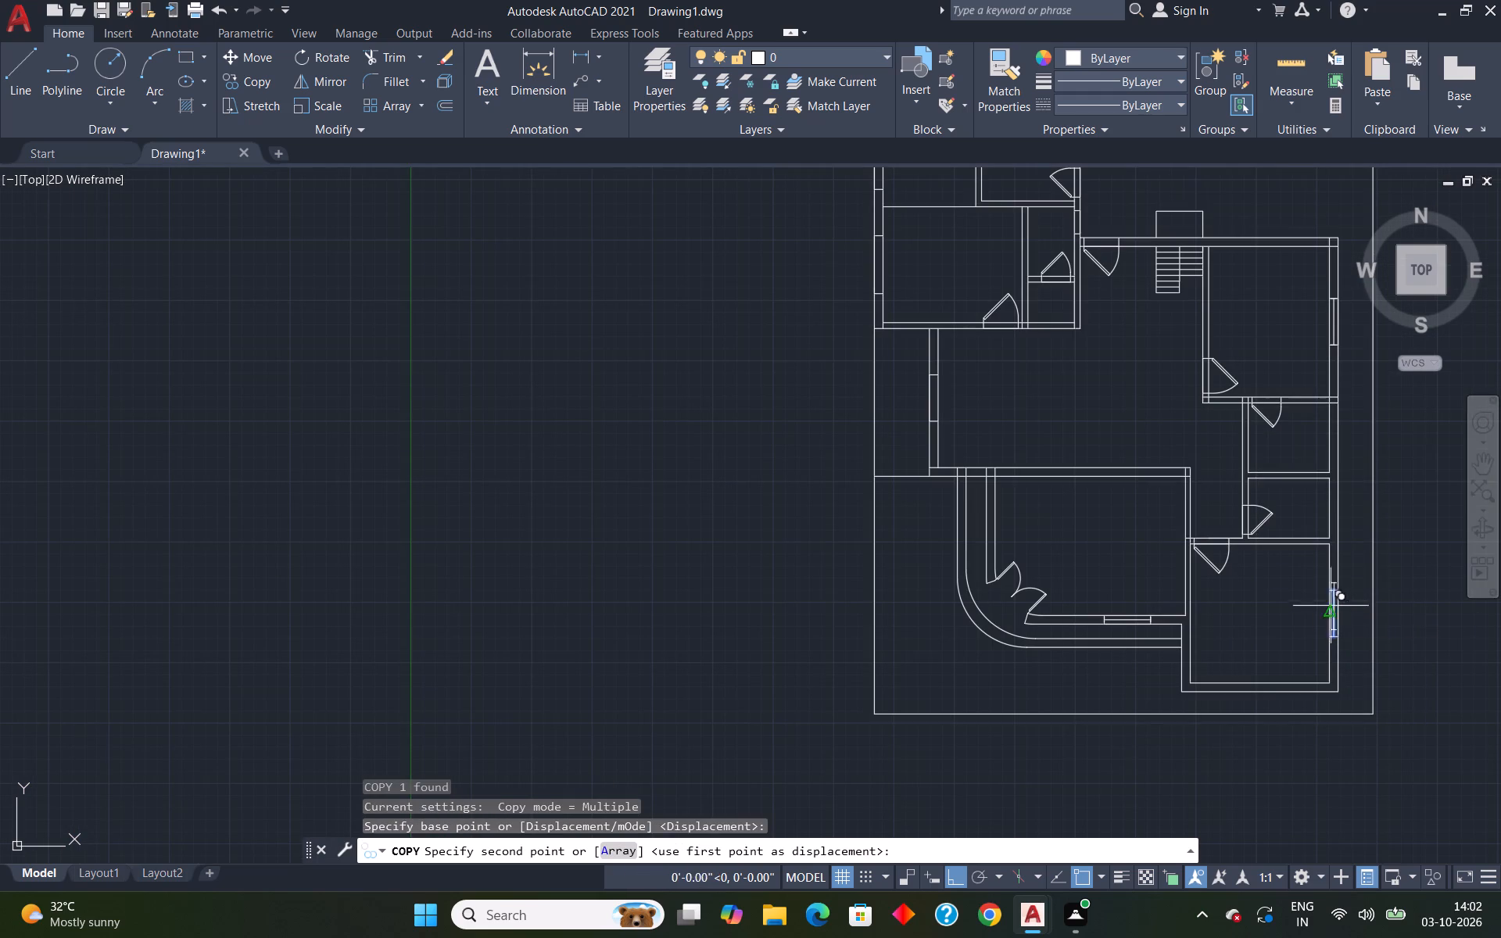
click(723, 542)
key(Escape)
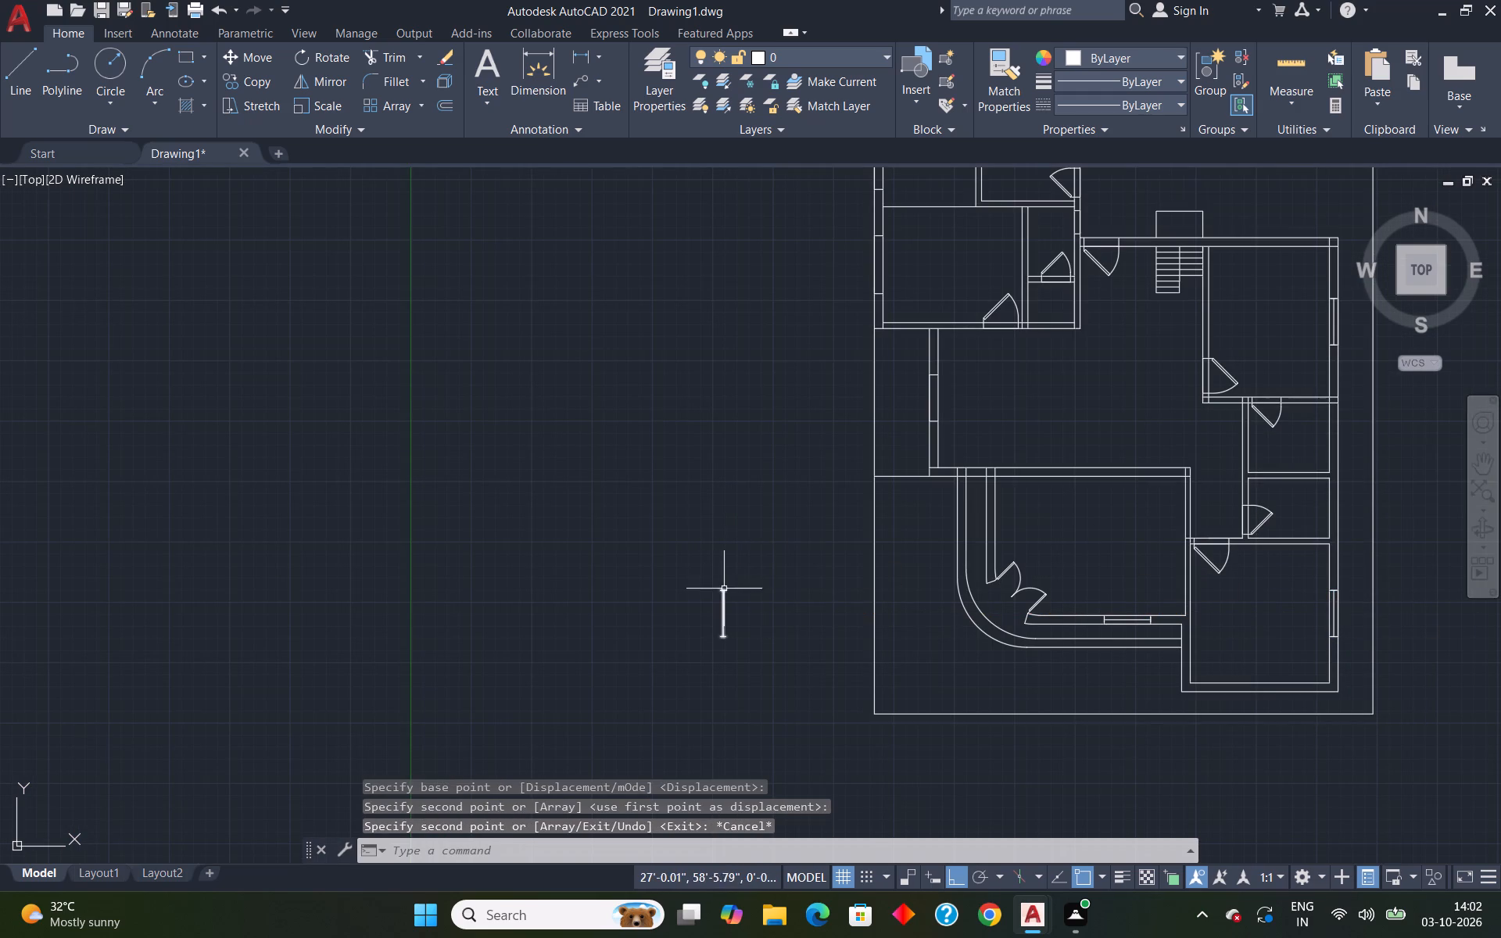
Scale the copied window block by reference from its upper end, using its full length as reference and 5' as new length.
click(724, 598)
text(sc)
key(Return)
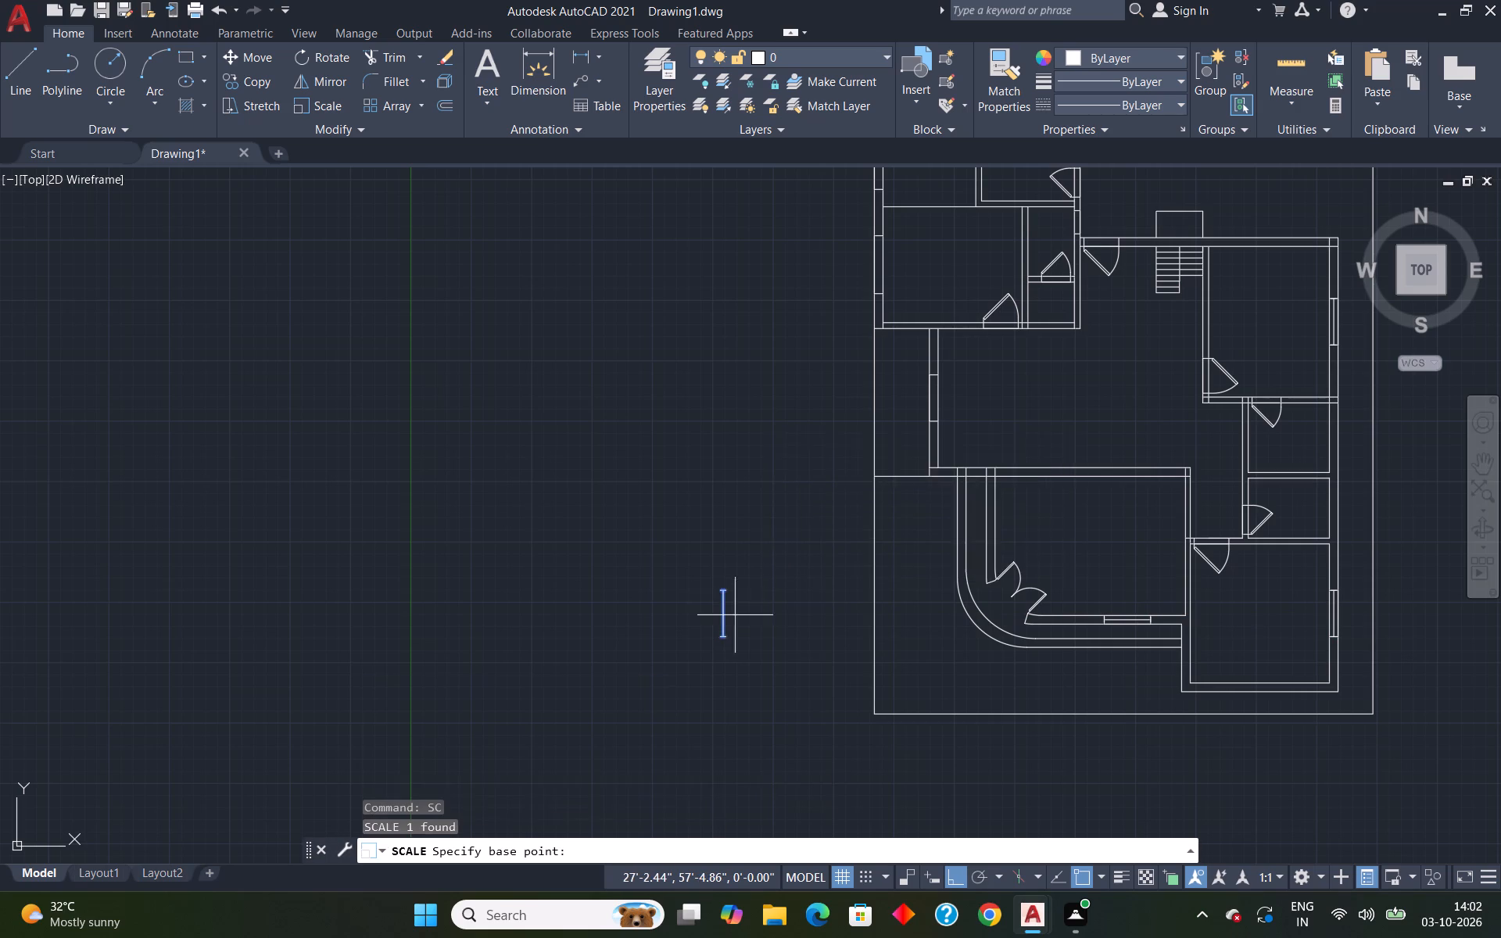
scroll(728, 615, up, 4)
click(670, 457)
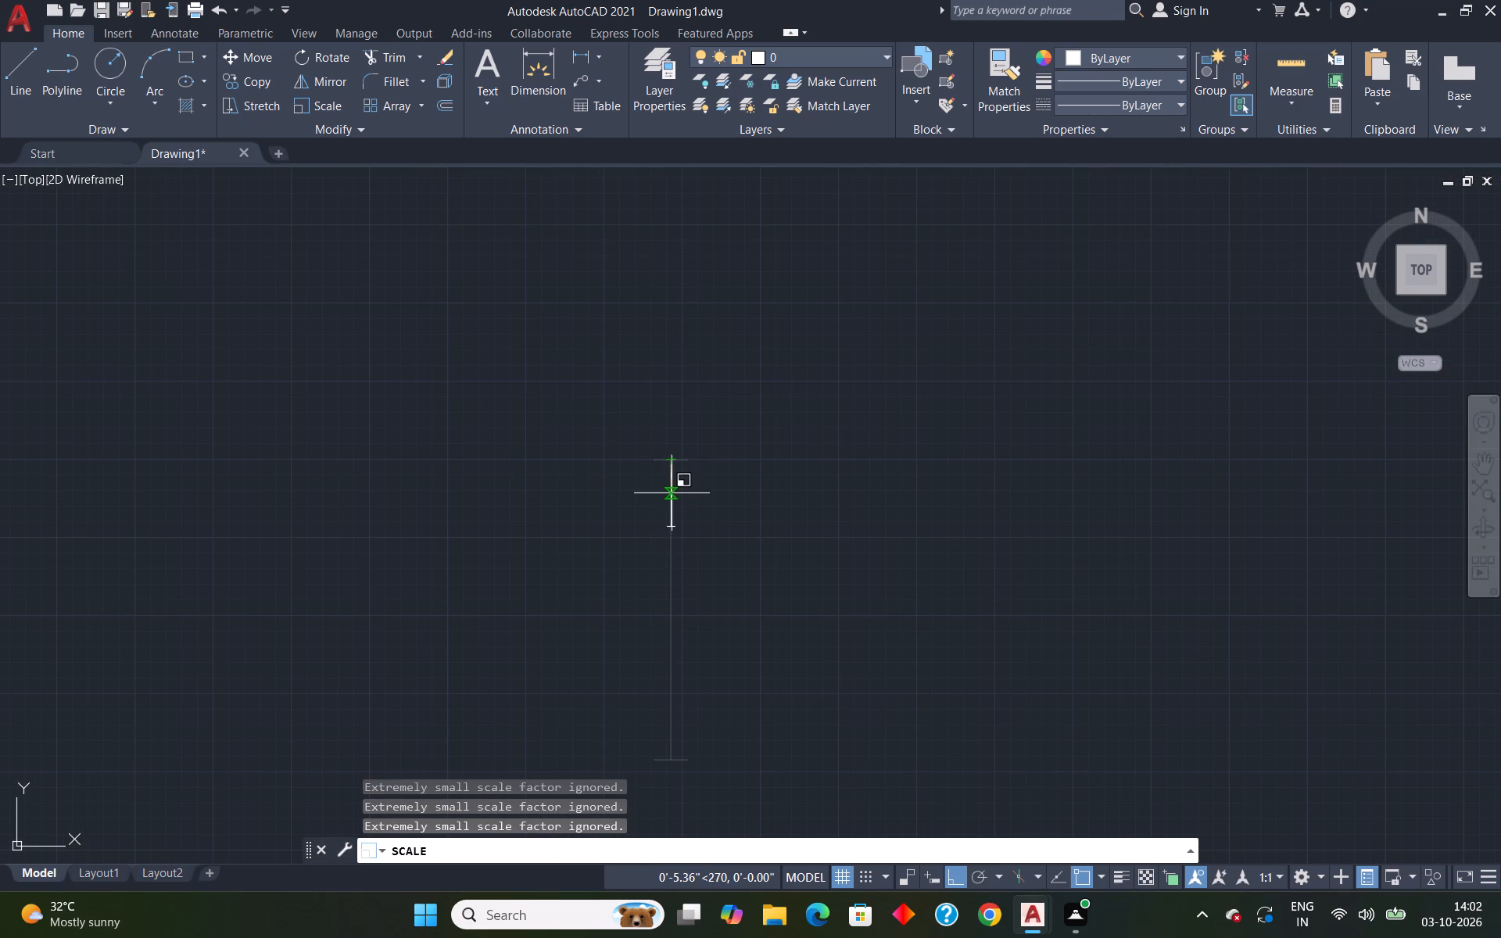
key(r)
key(Return)
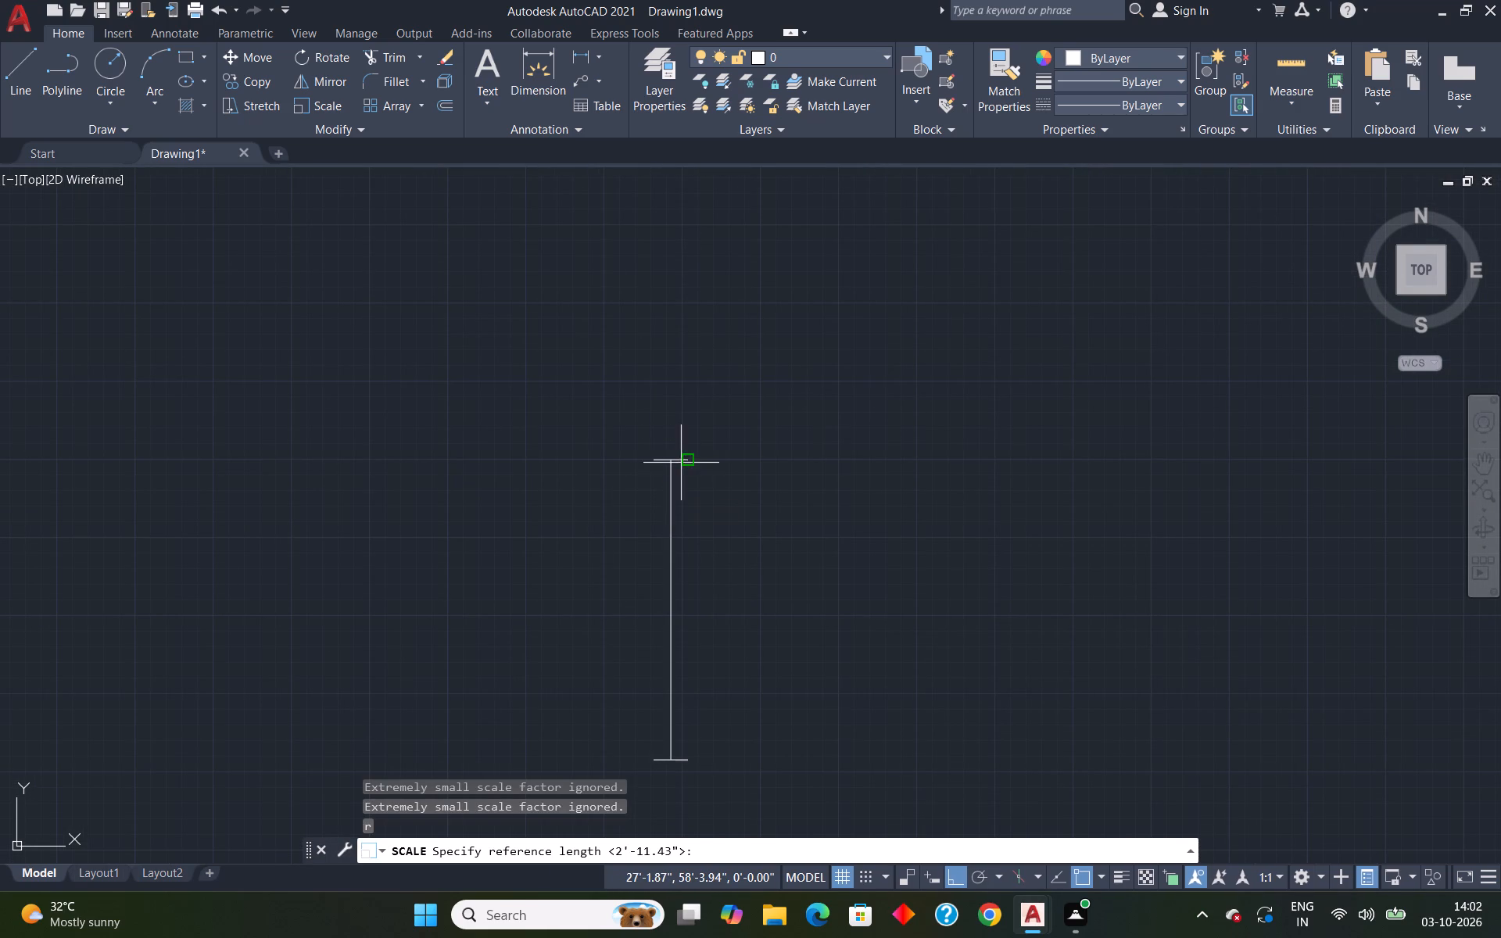
click(672, 460)
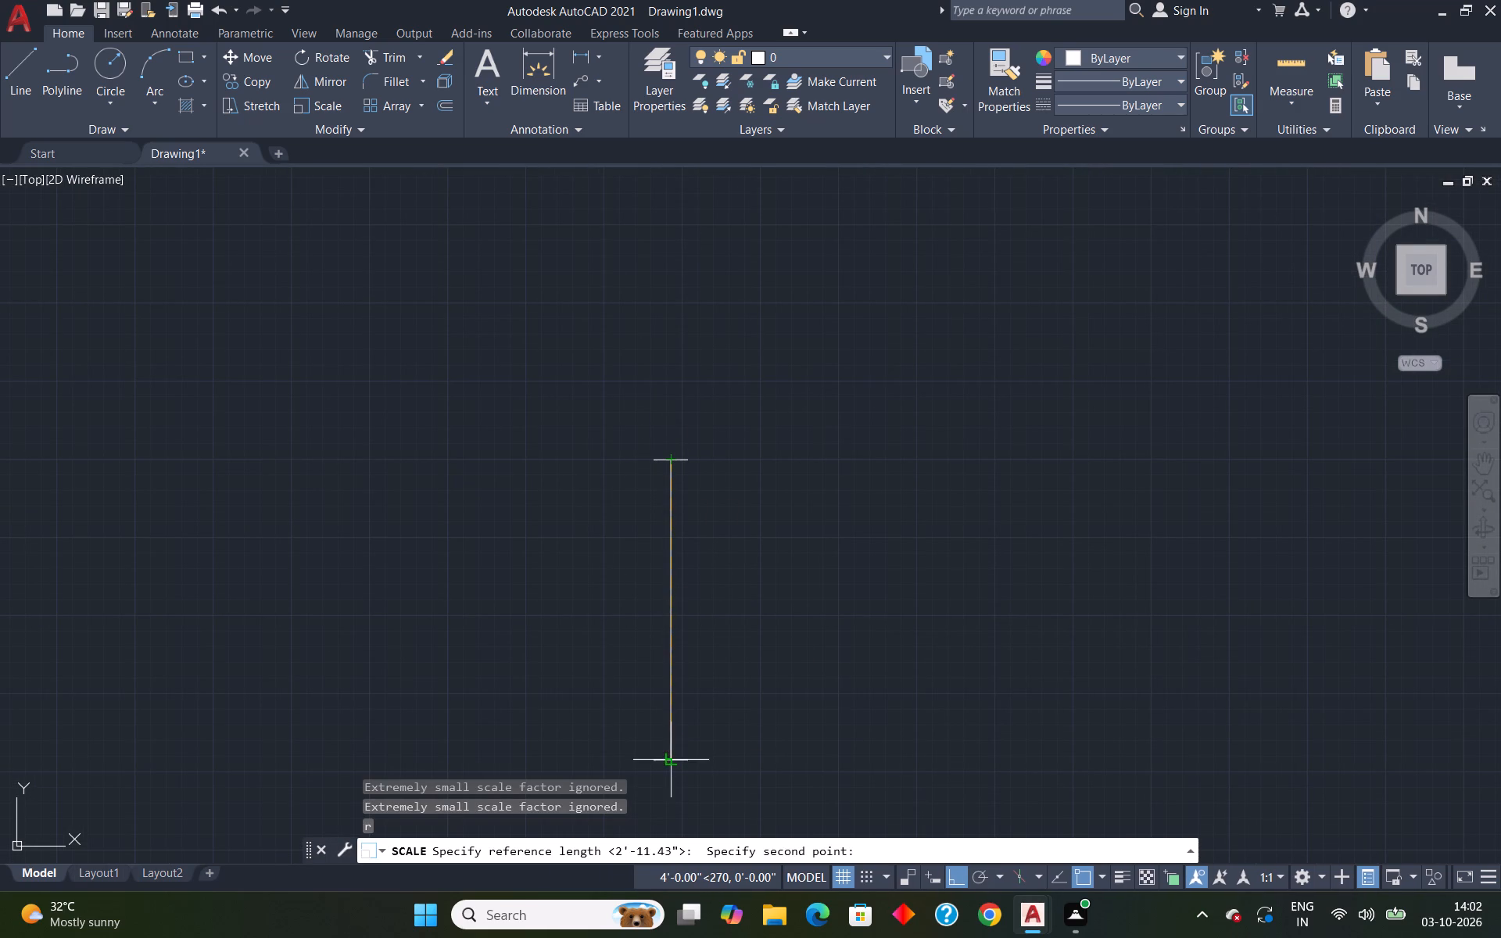
click(672, 759)
text(5')
key(Return)
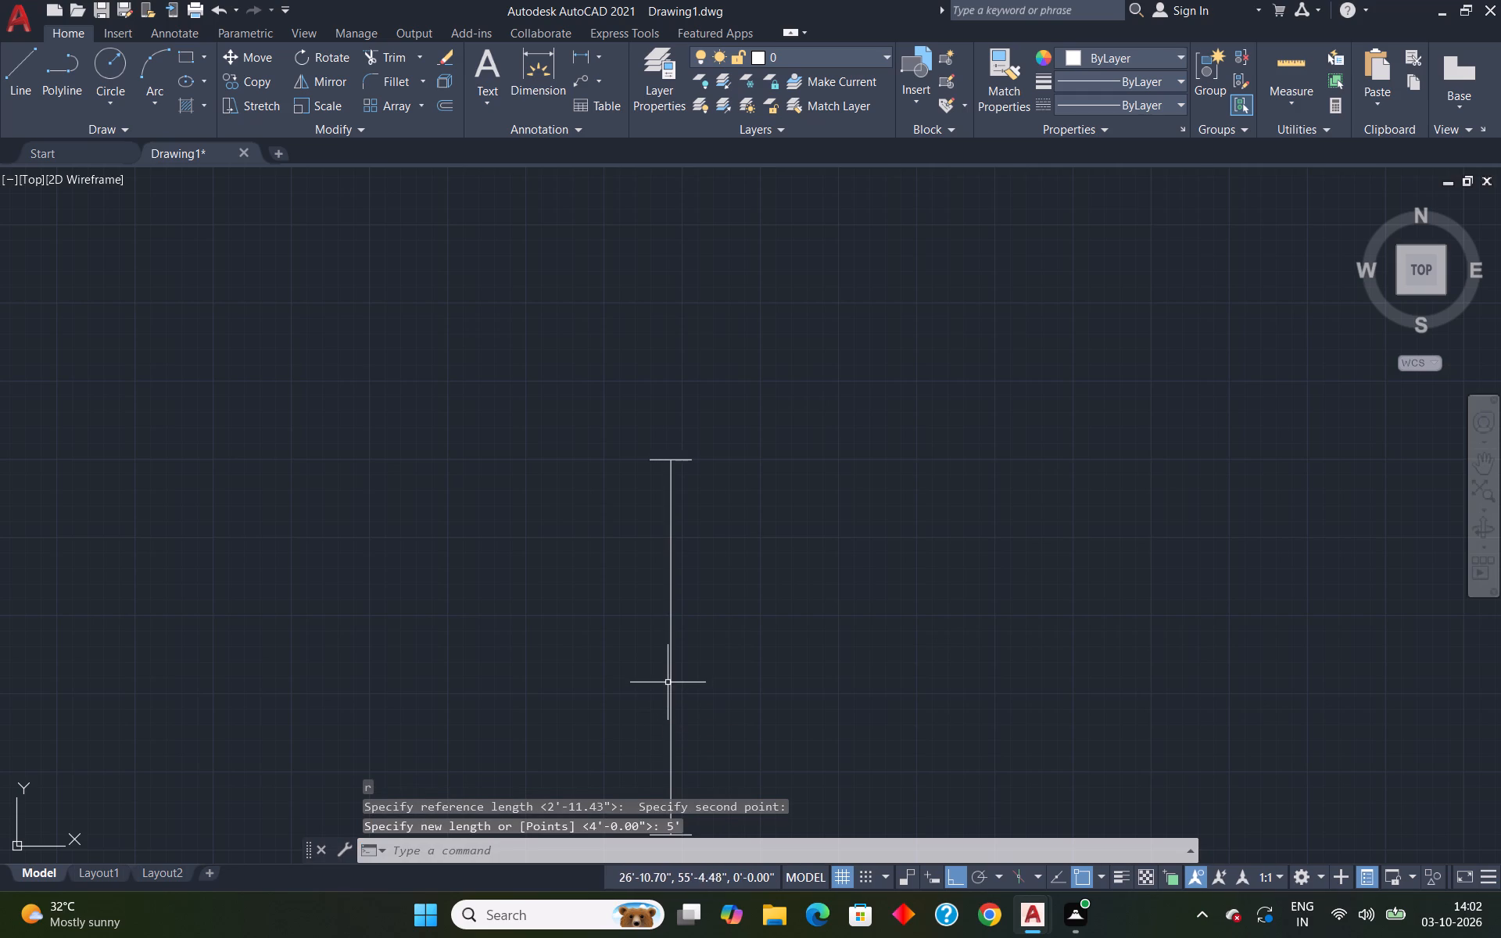
Move the 5' window block by its upper end midpoint into the 5' opening in the left outer wall.
click(671, 691)
key(m)
key(Return)
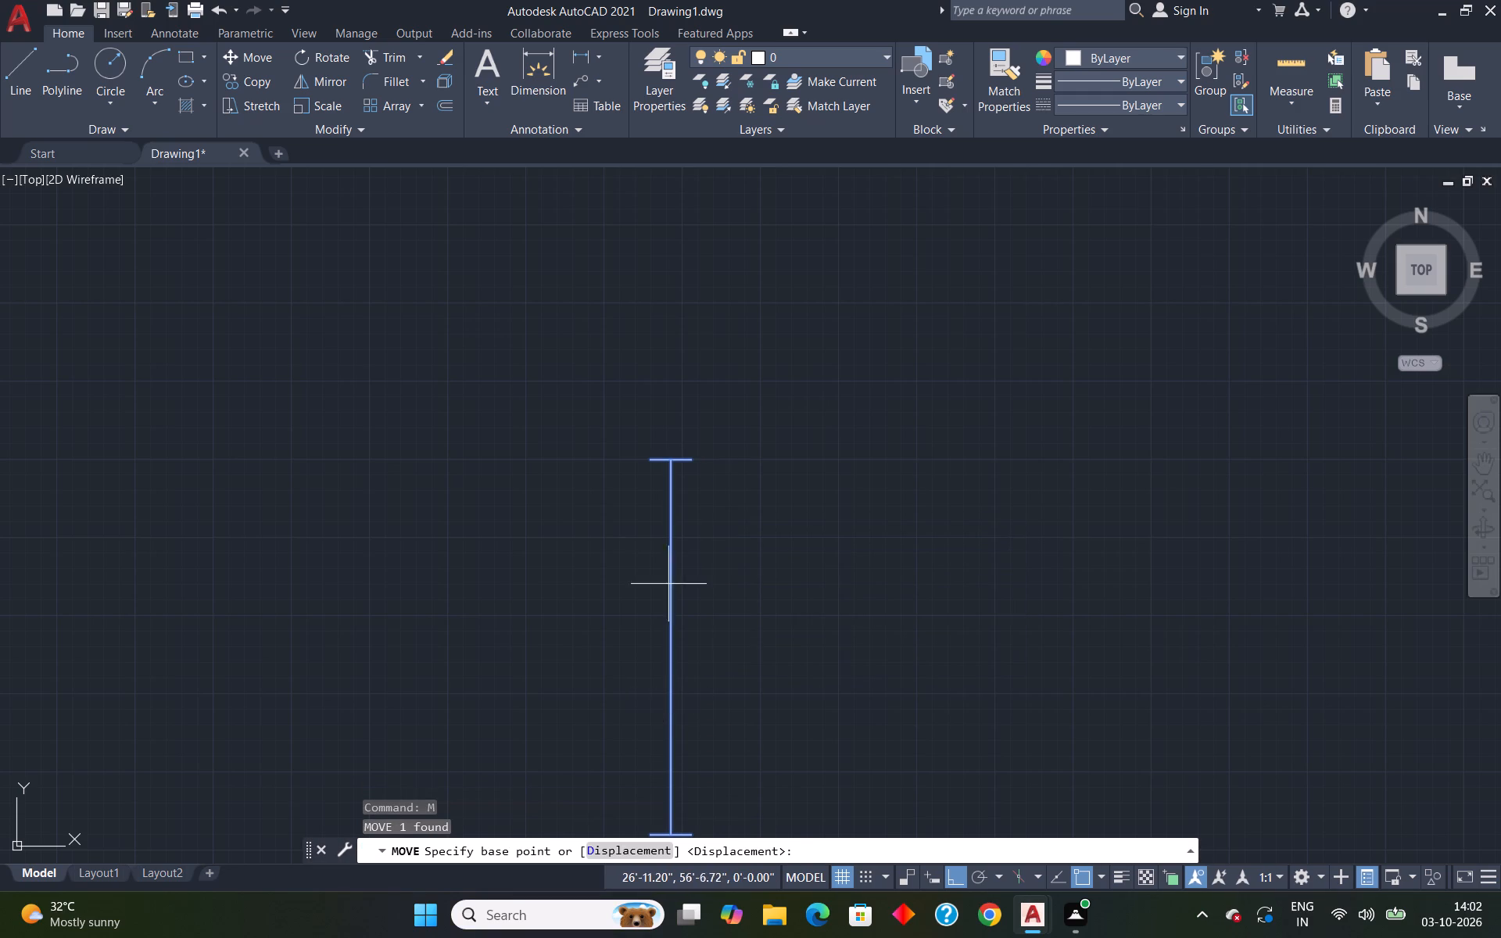
scroll(668, 464, up, 2)
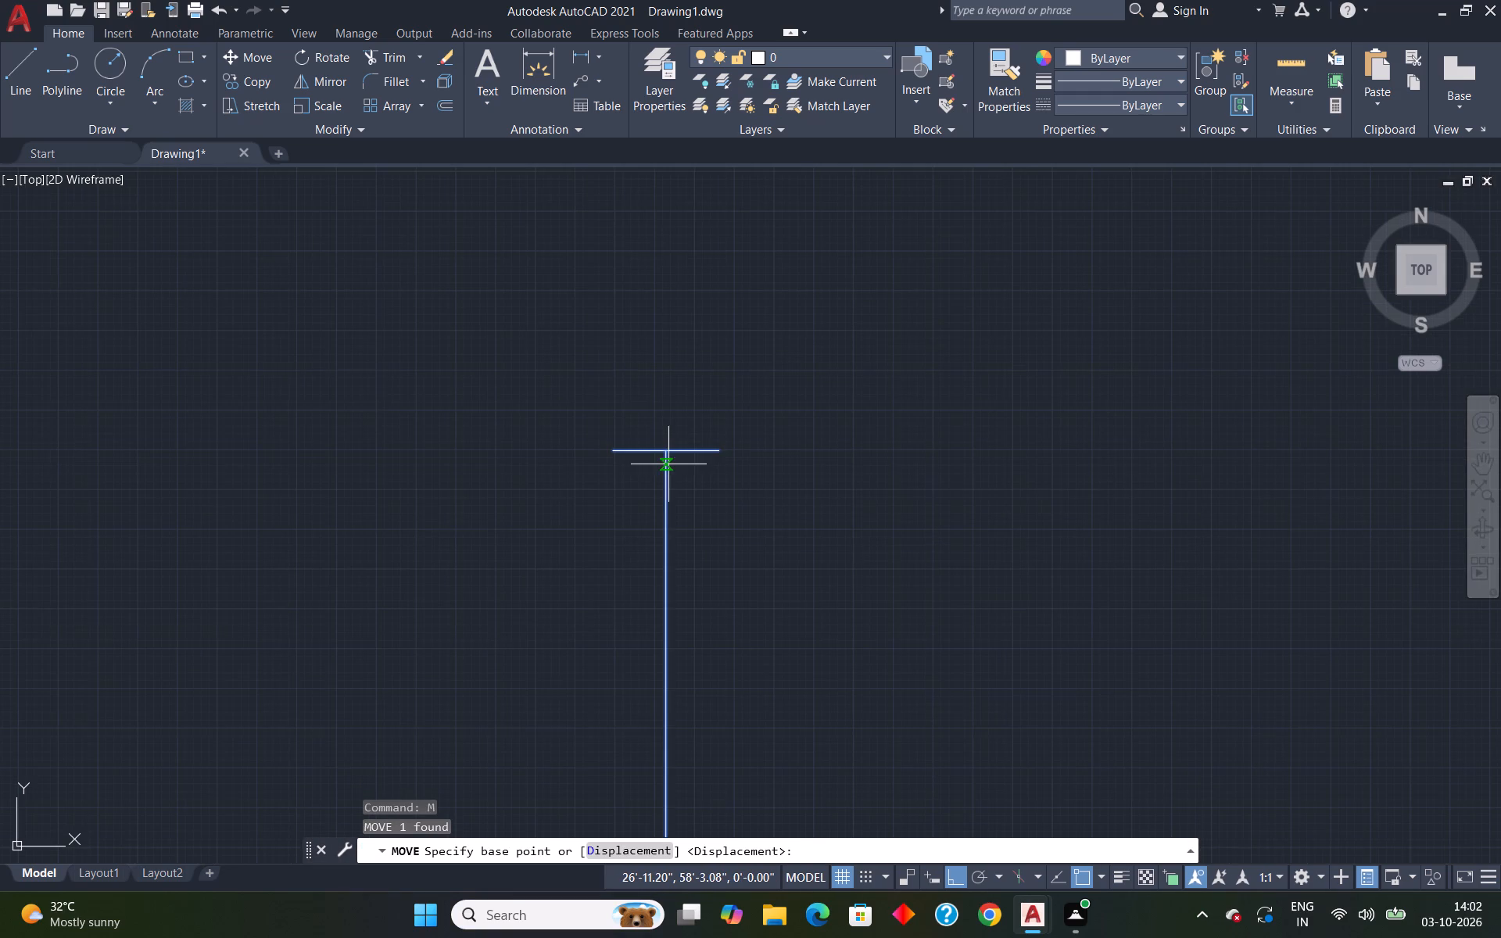
scroll(672, 456, up, 2)
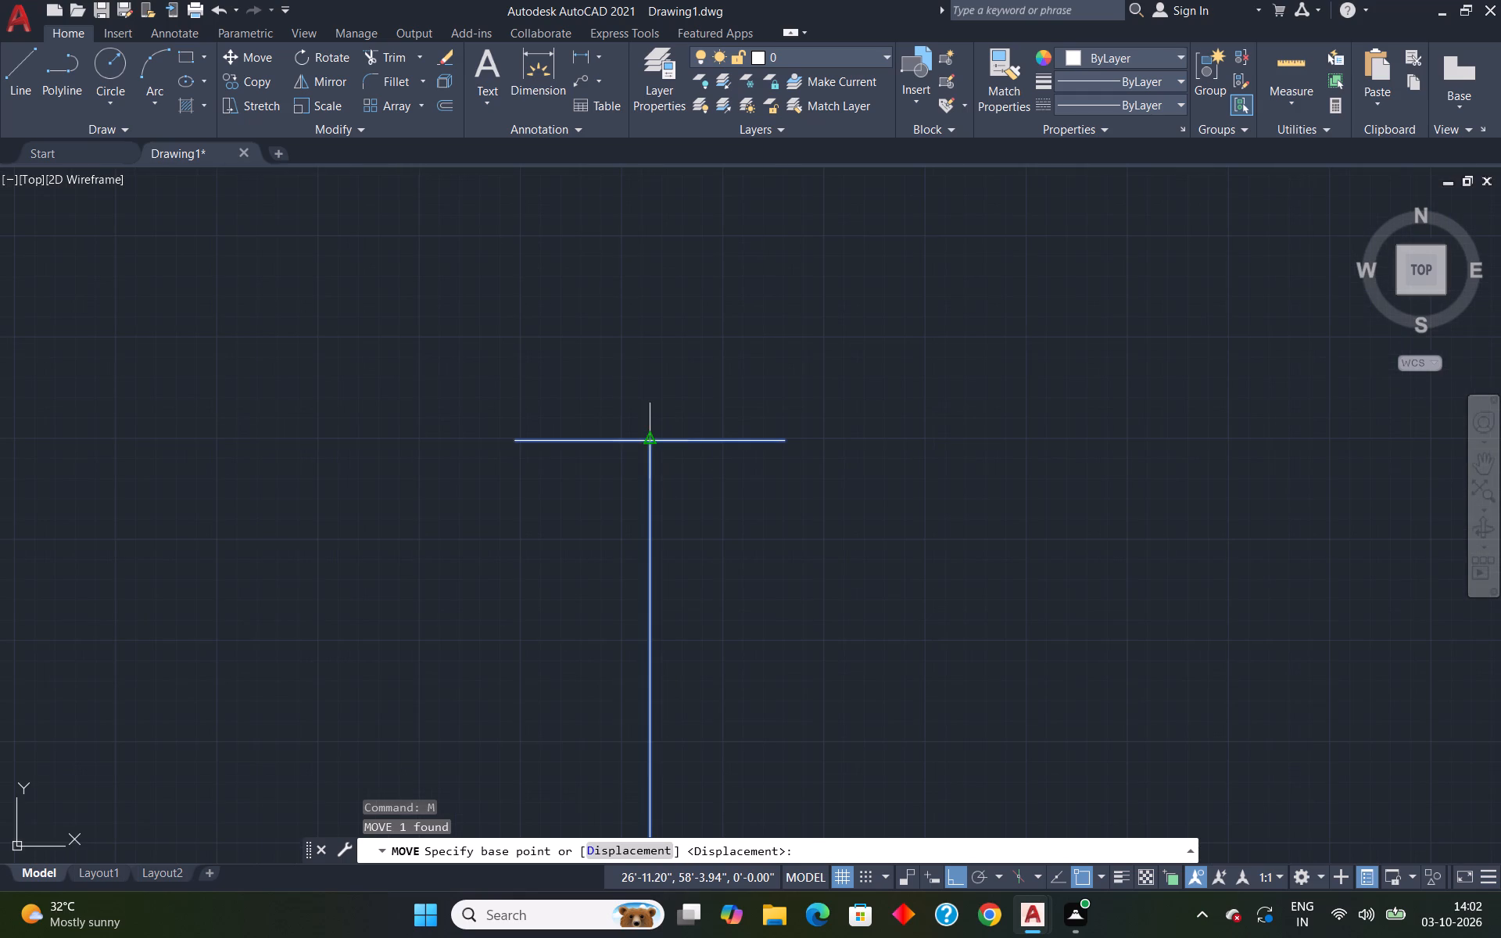
click(647, 439)
scroll(754, 424, down, 12)
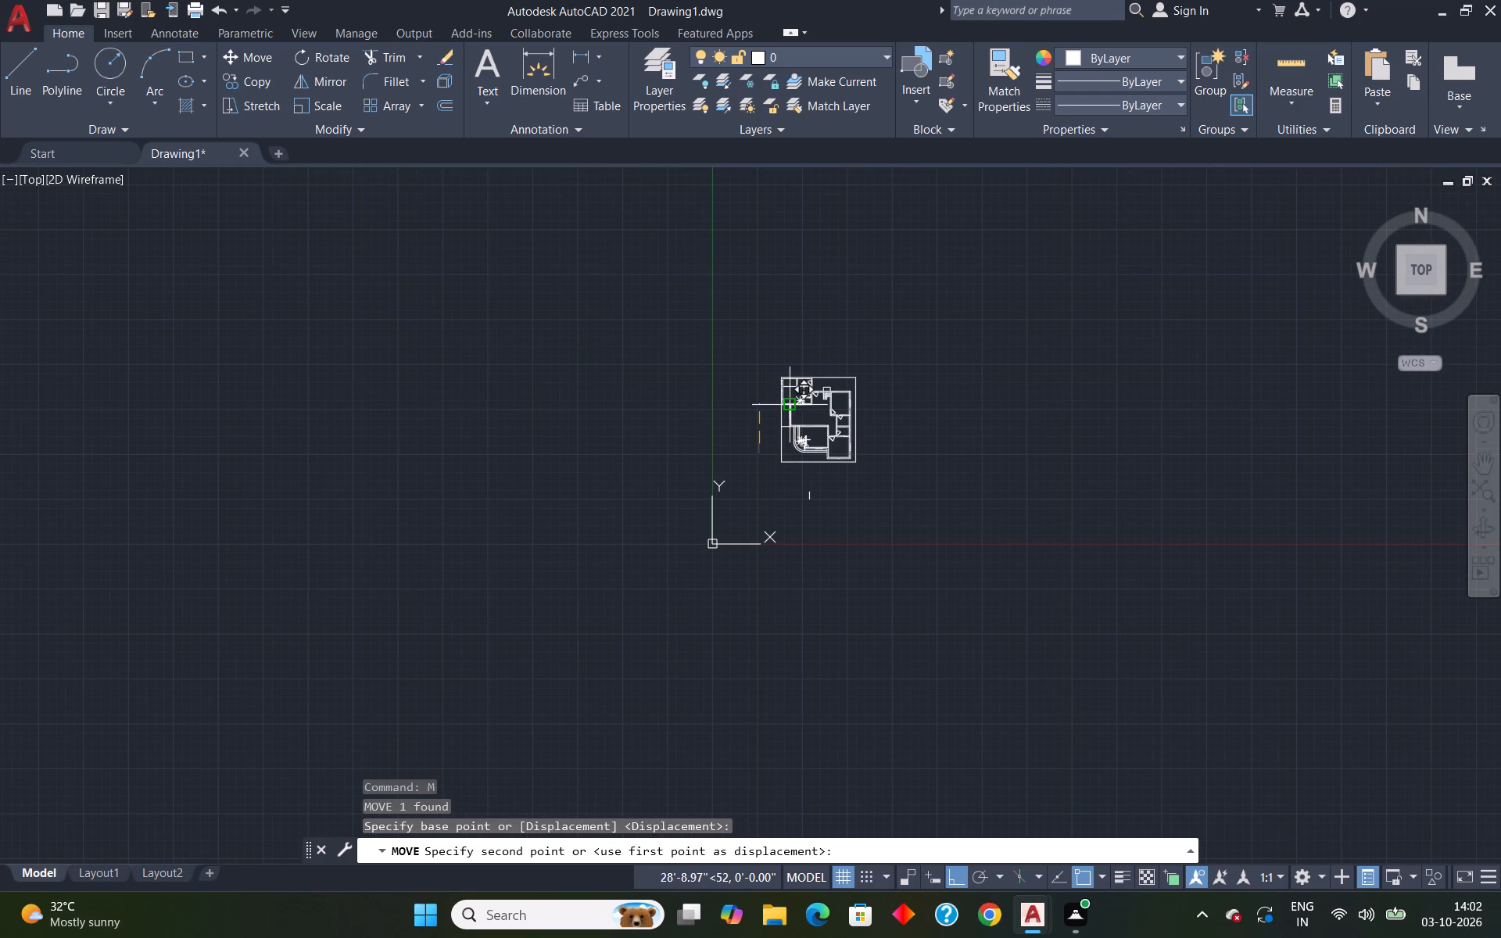
scroll(774, 378, up, 6)
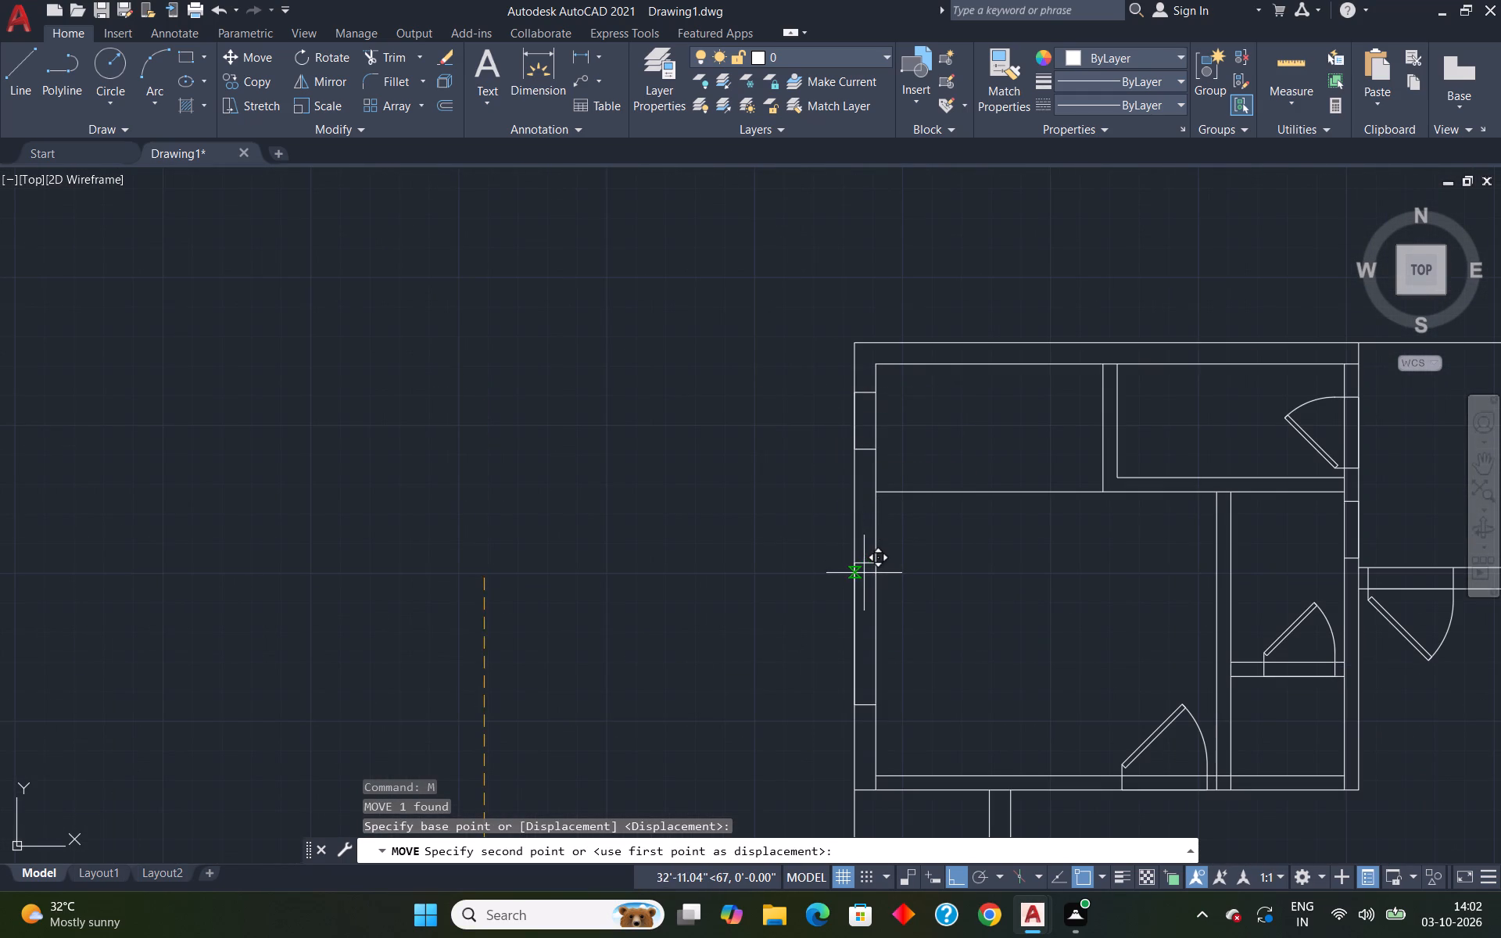
click(866, 566)
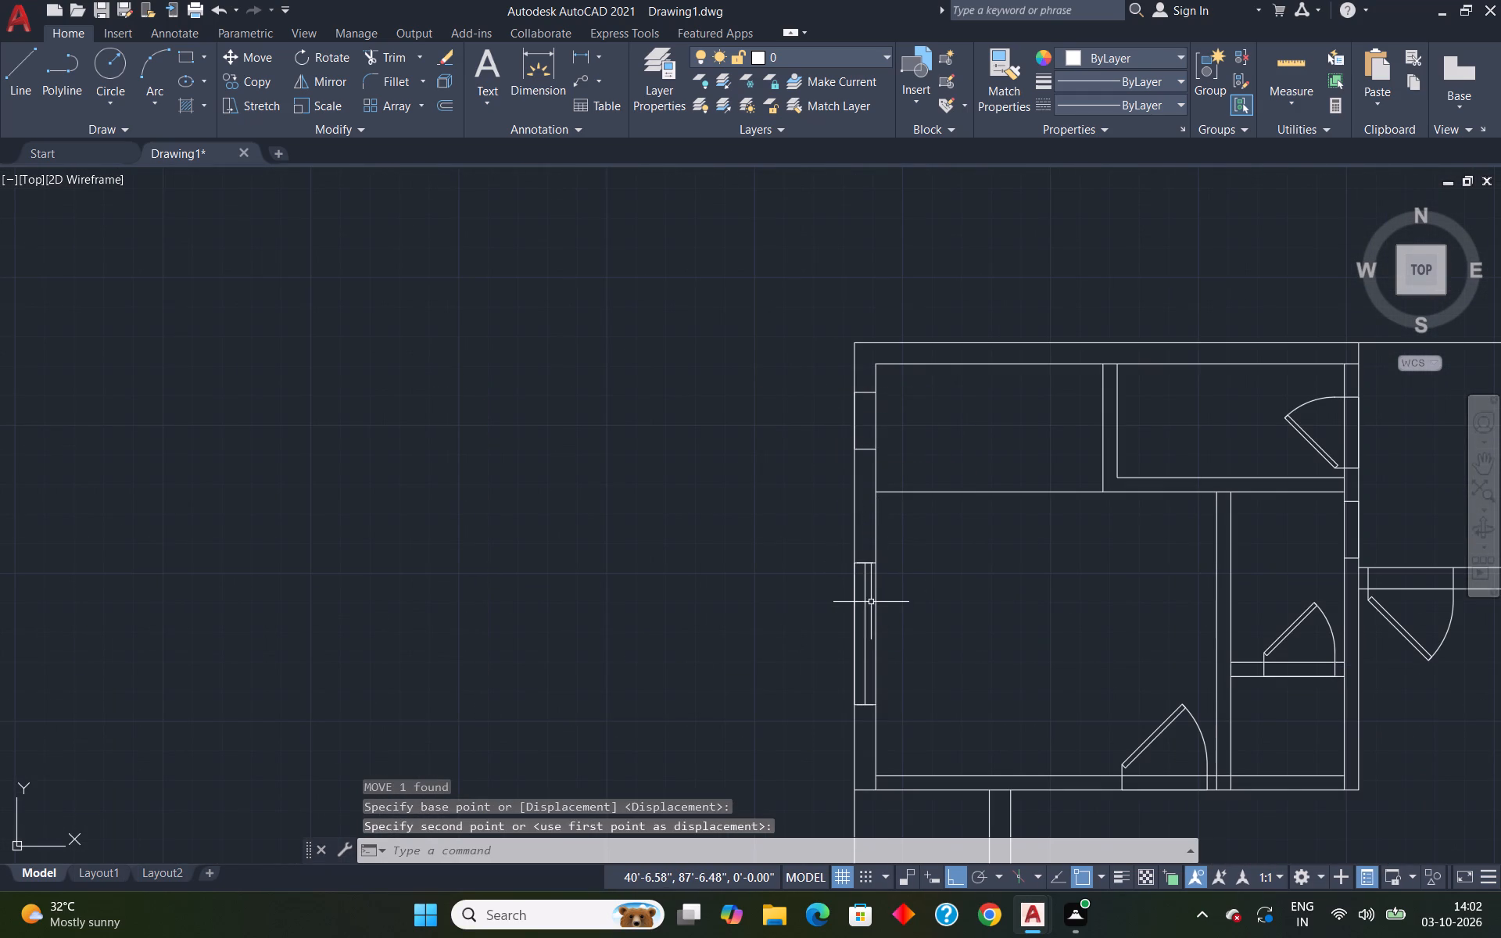
Copy the 5' window block horizontally to the empty space just outside the left outer wall.
click(866, 600)
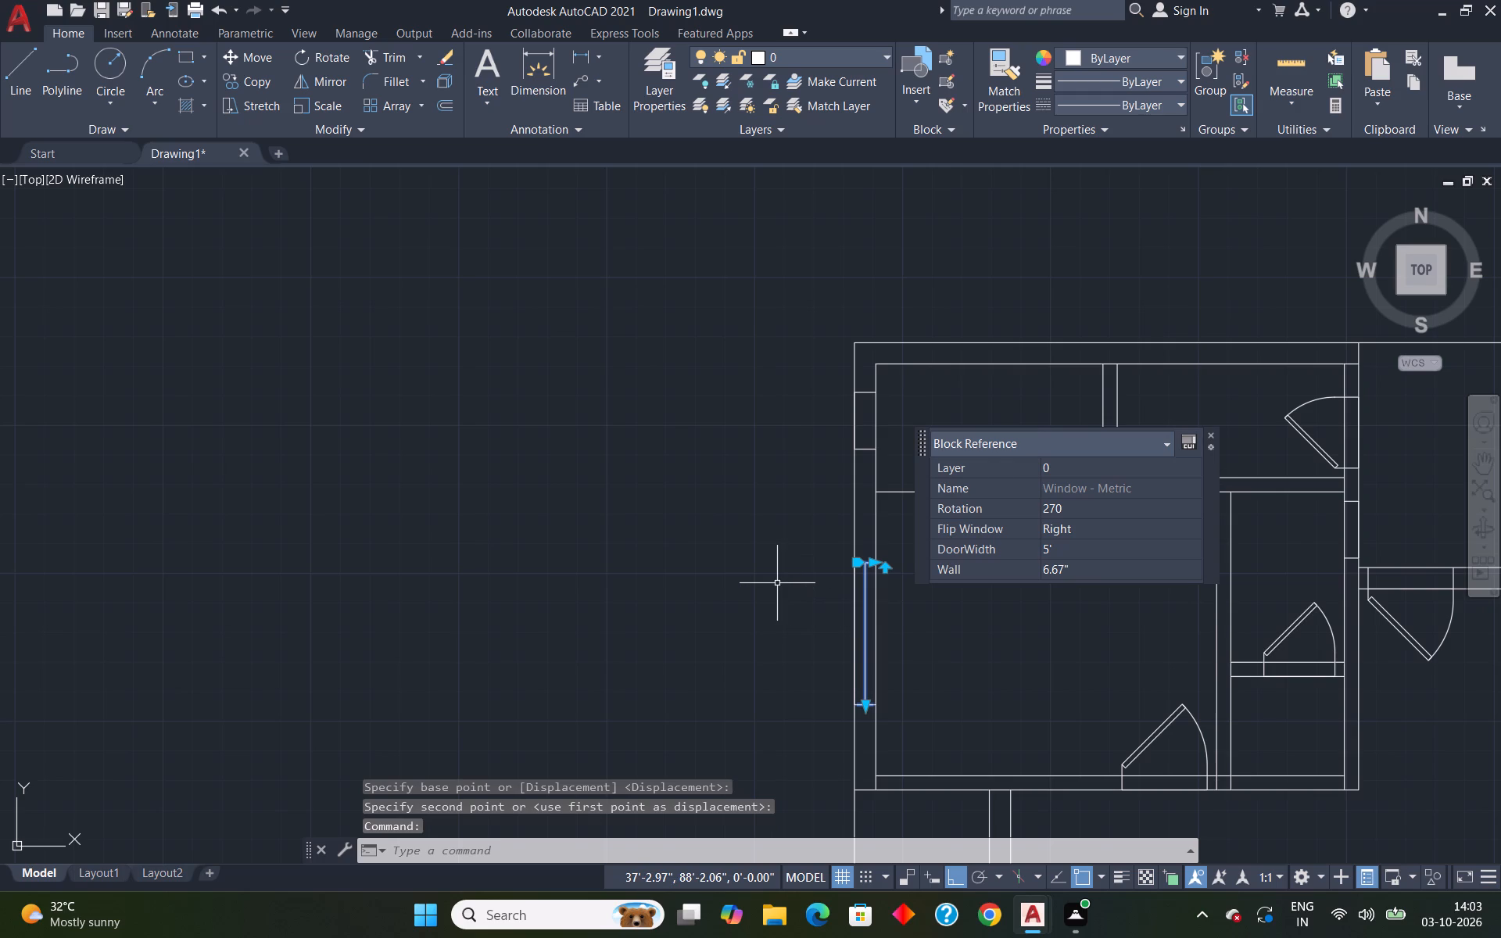
text(co)
key(Return)
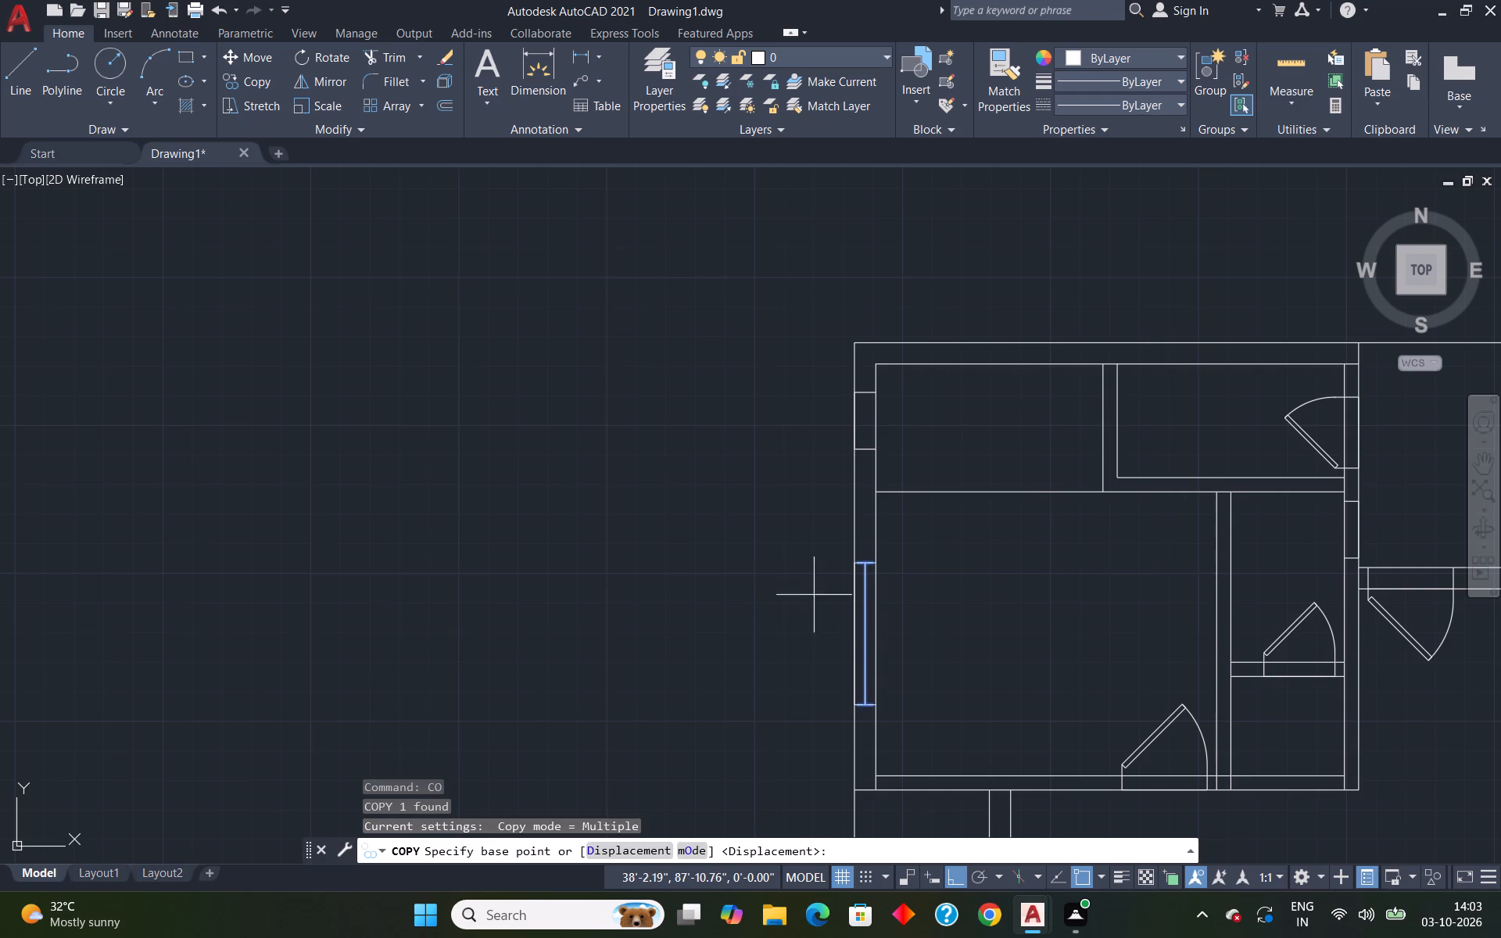
click(865, 561)
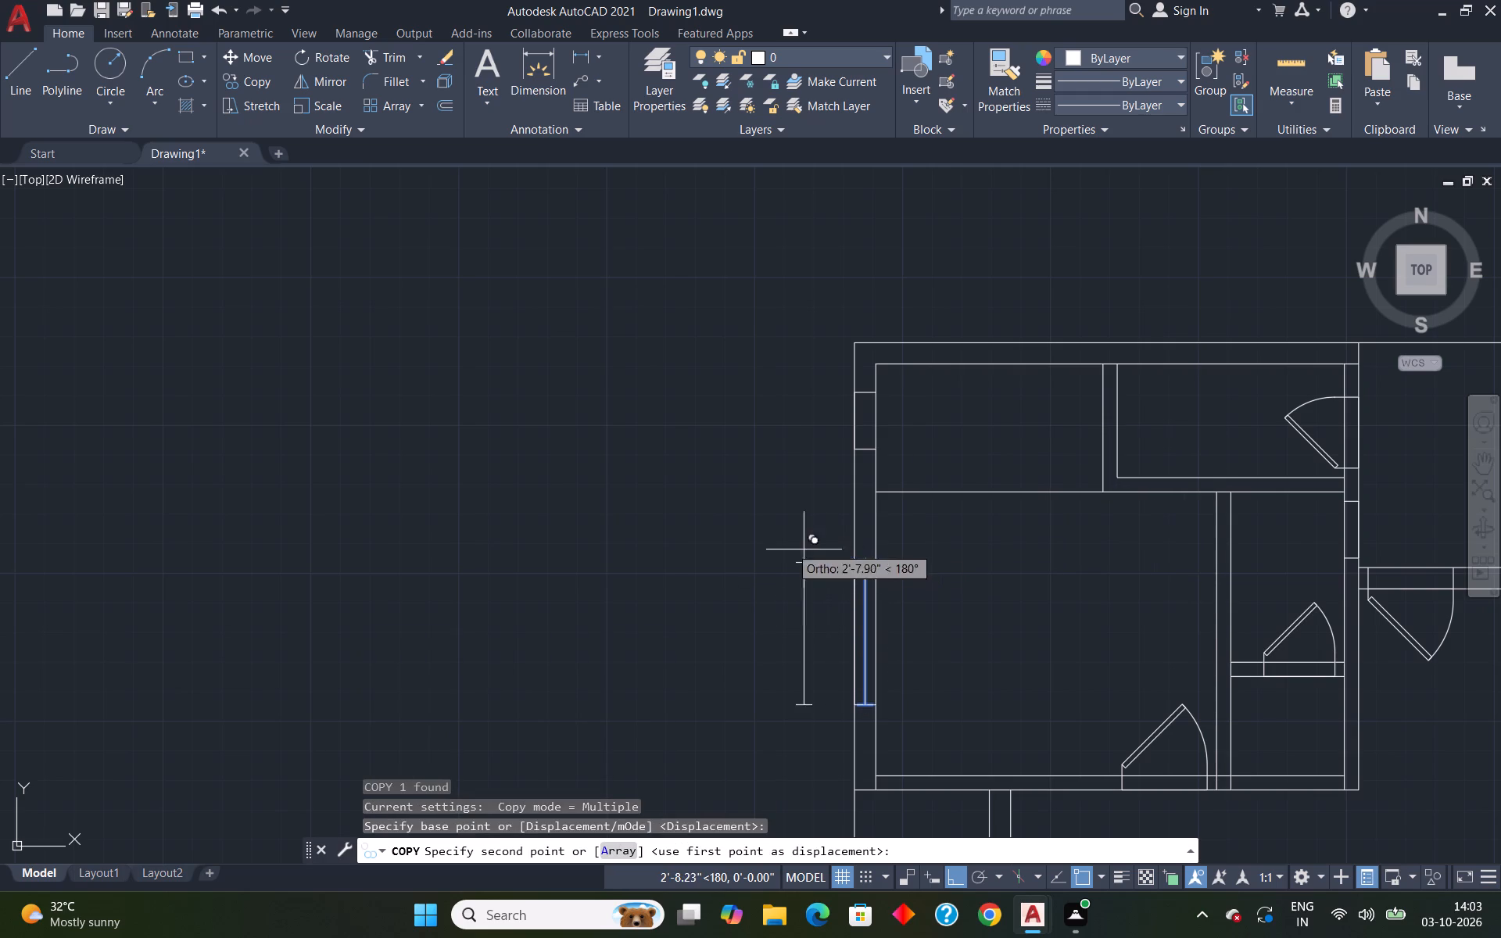
click(784, 542)
key(Escape)
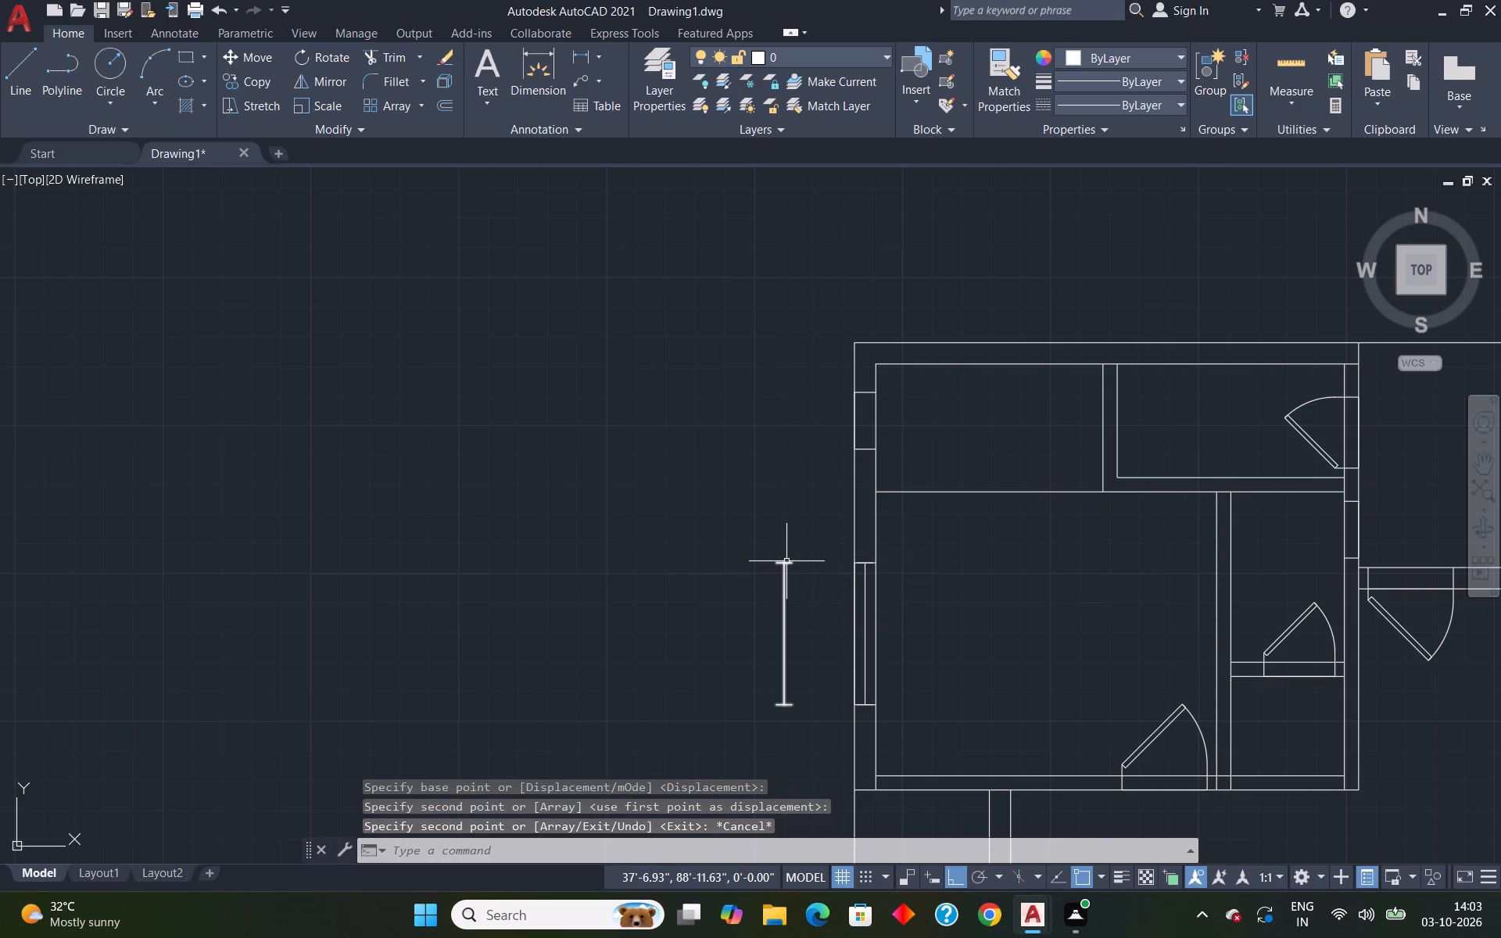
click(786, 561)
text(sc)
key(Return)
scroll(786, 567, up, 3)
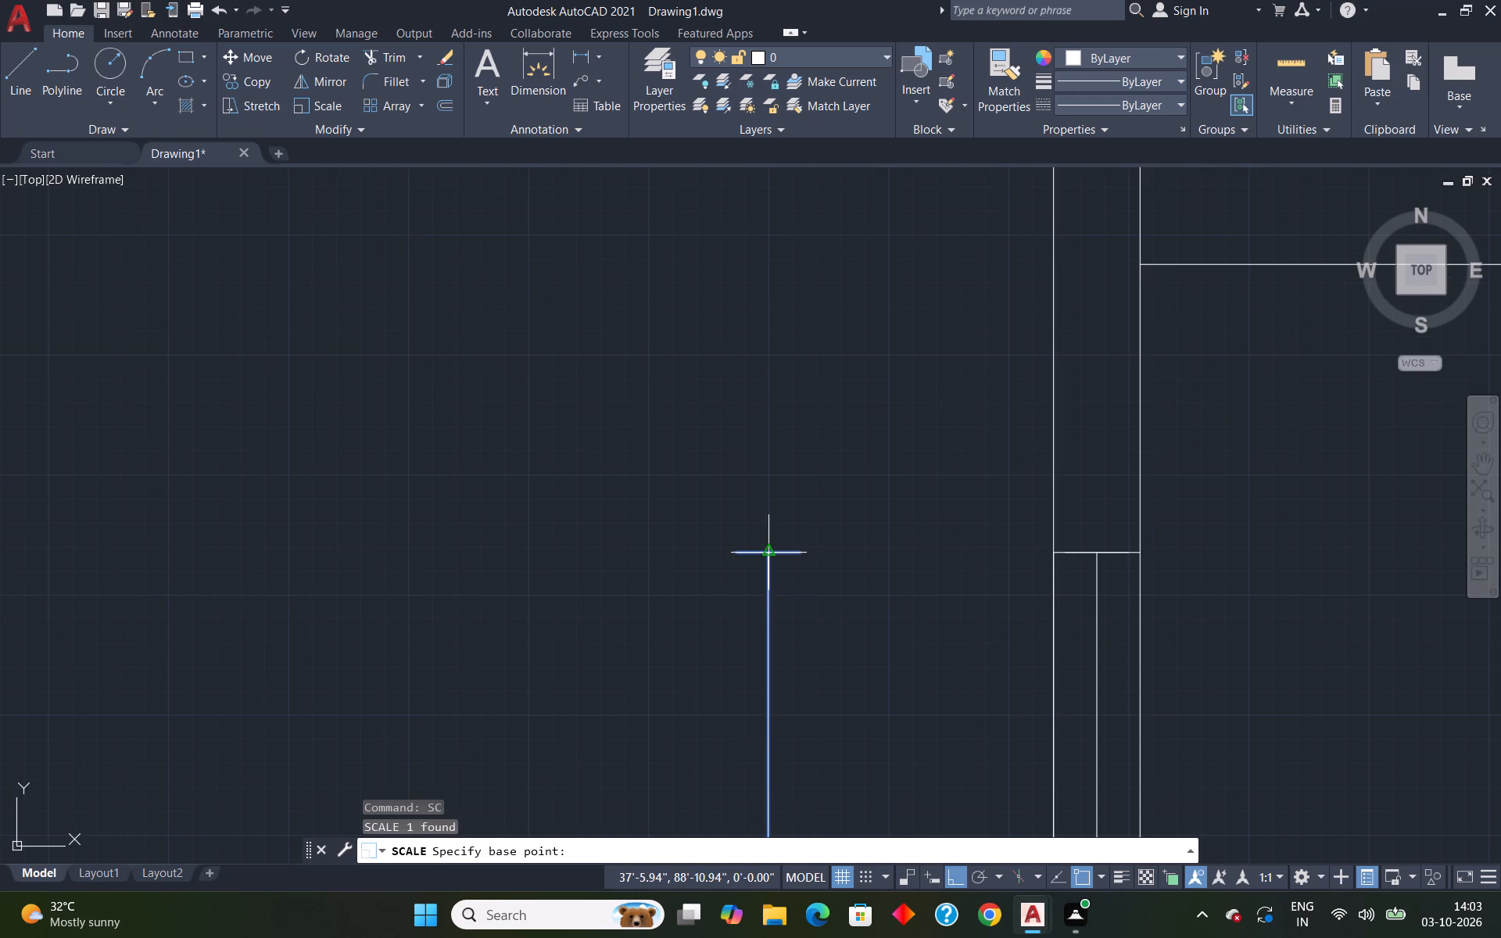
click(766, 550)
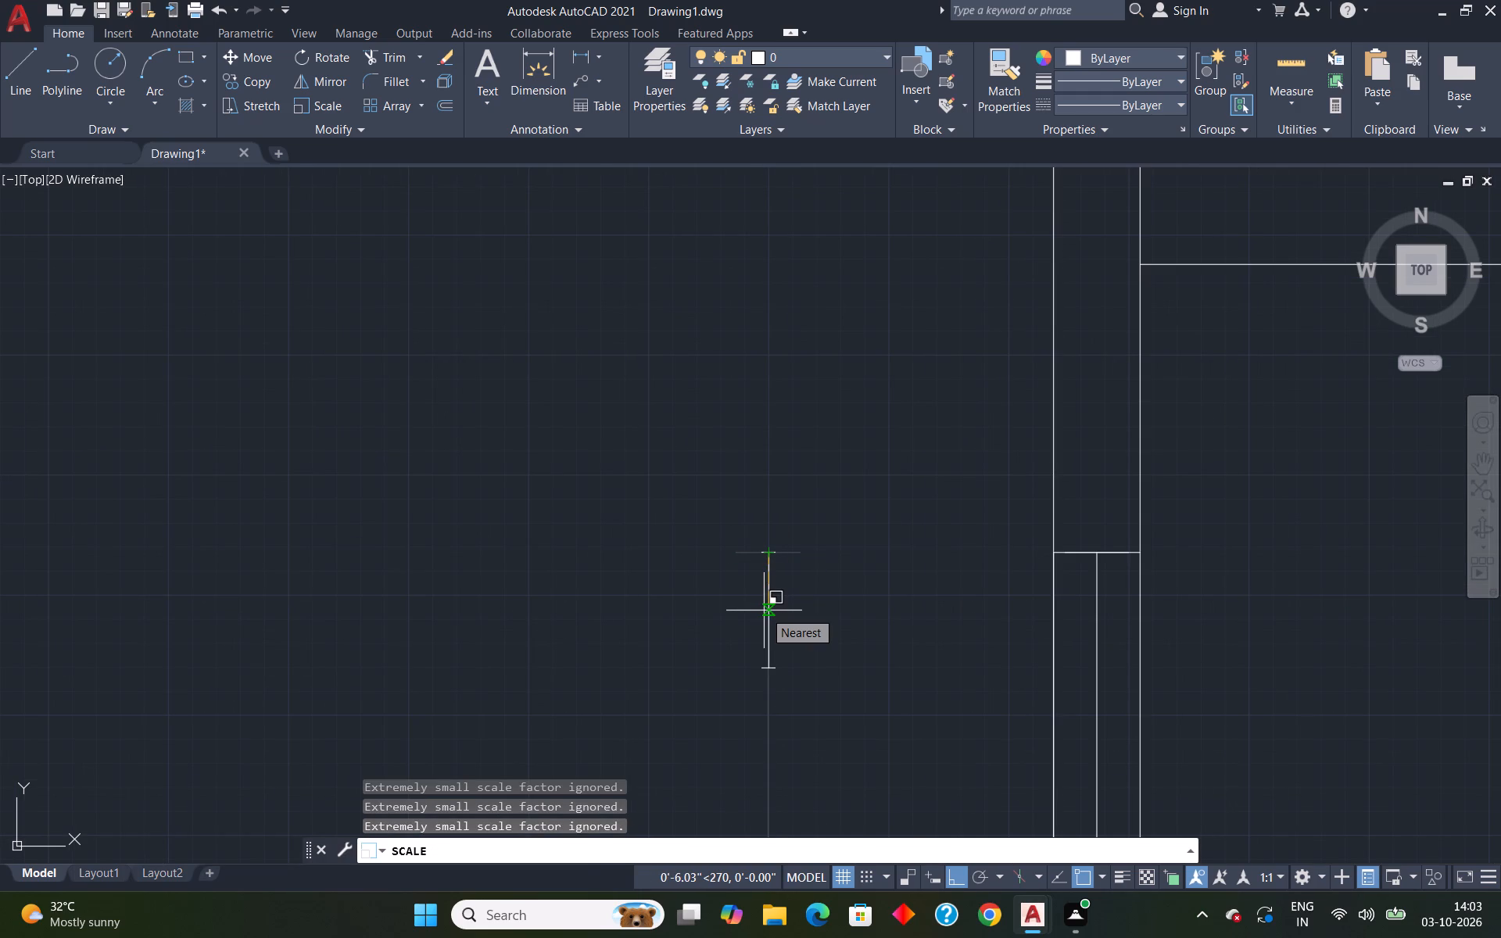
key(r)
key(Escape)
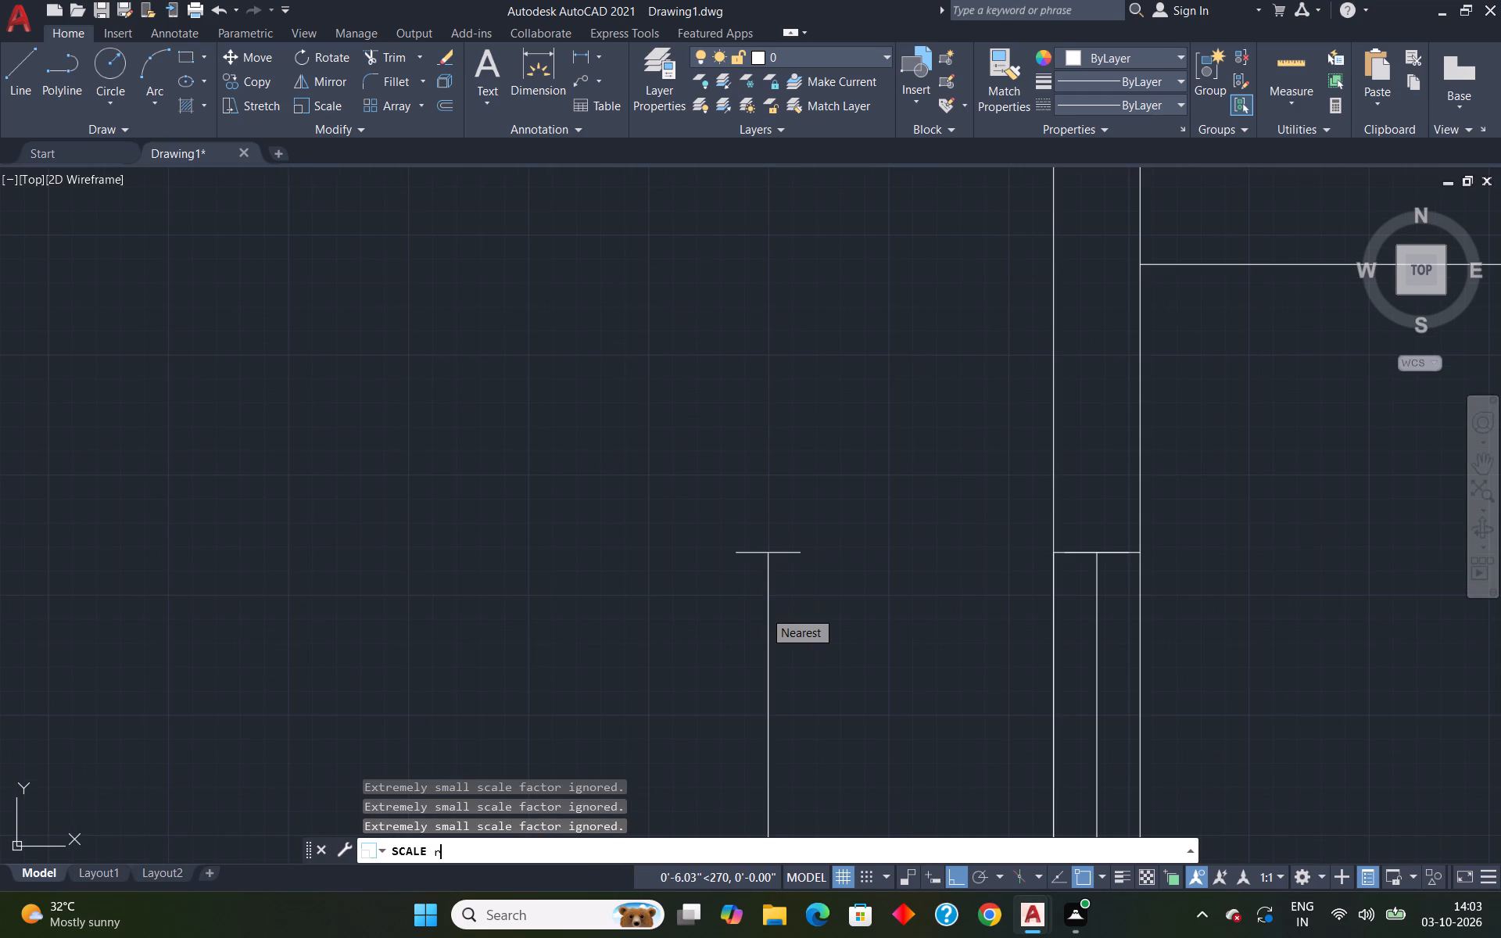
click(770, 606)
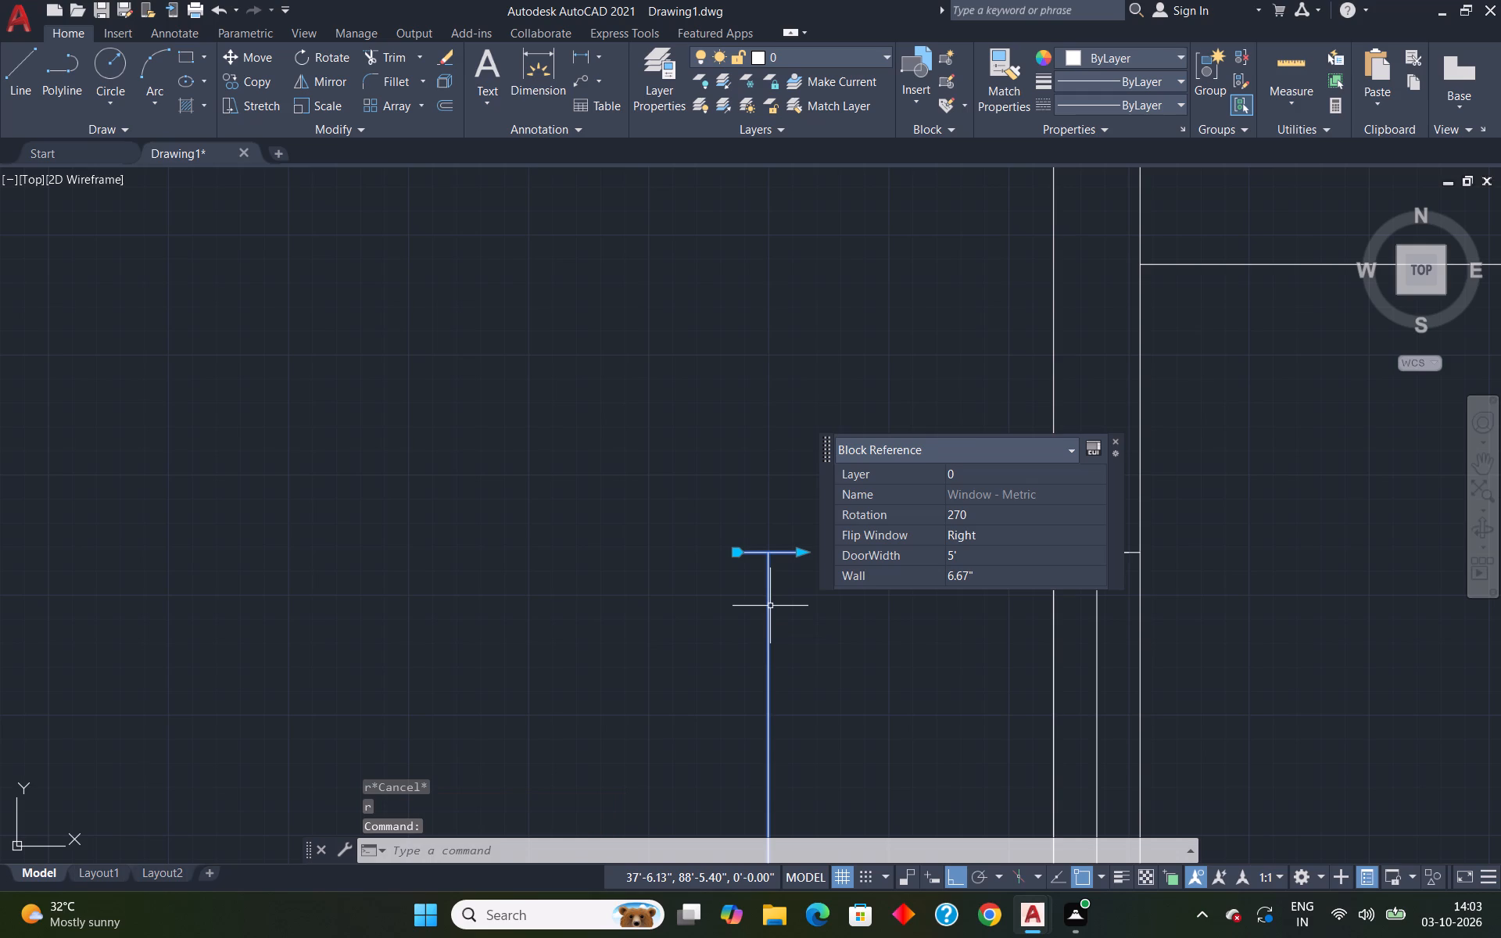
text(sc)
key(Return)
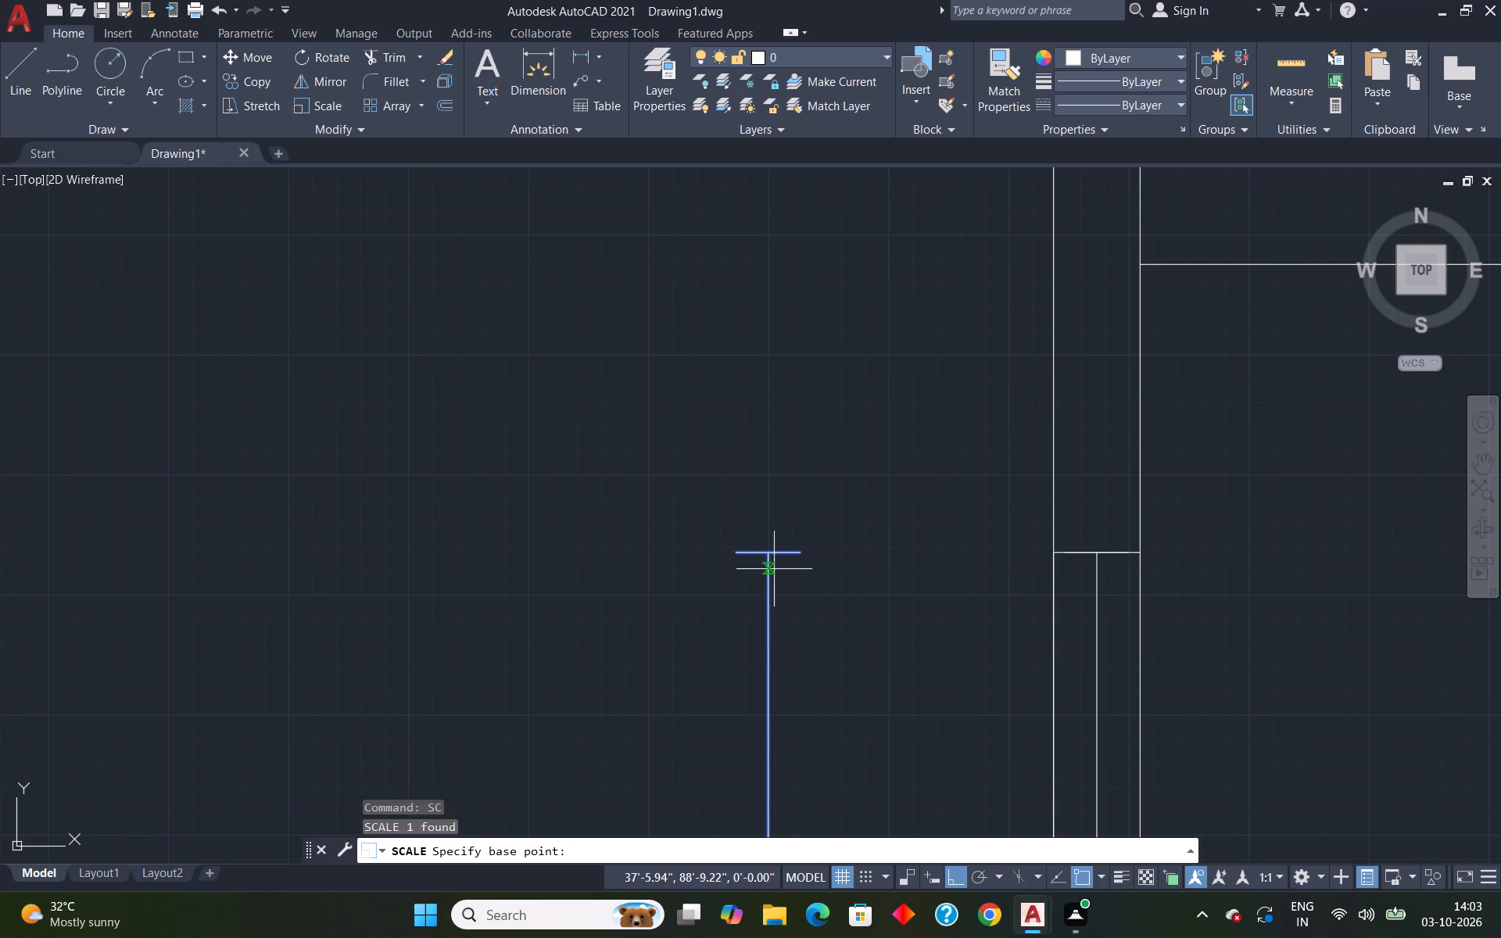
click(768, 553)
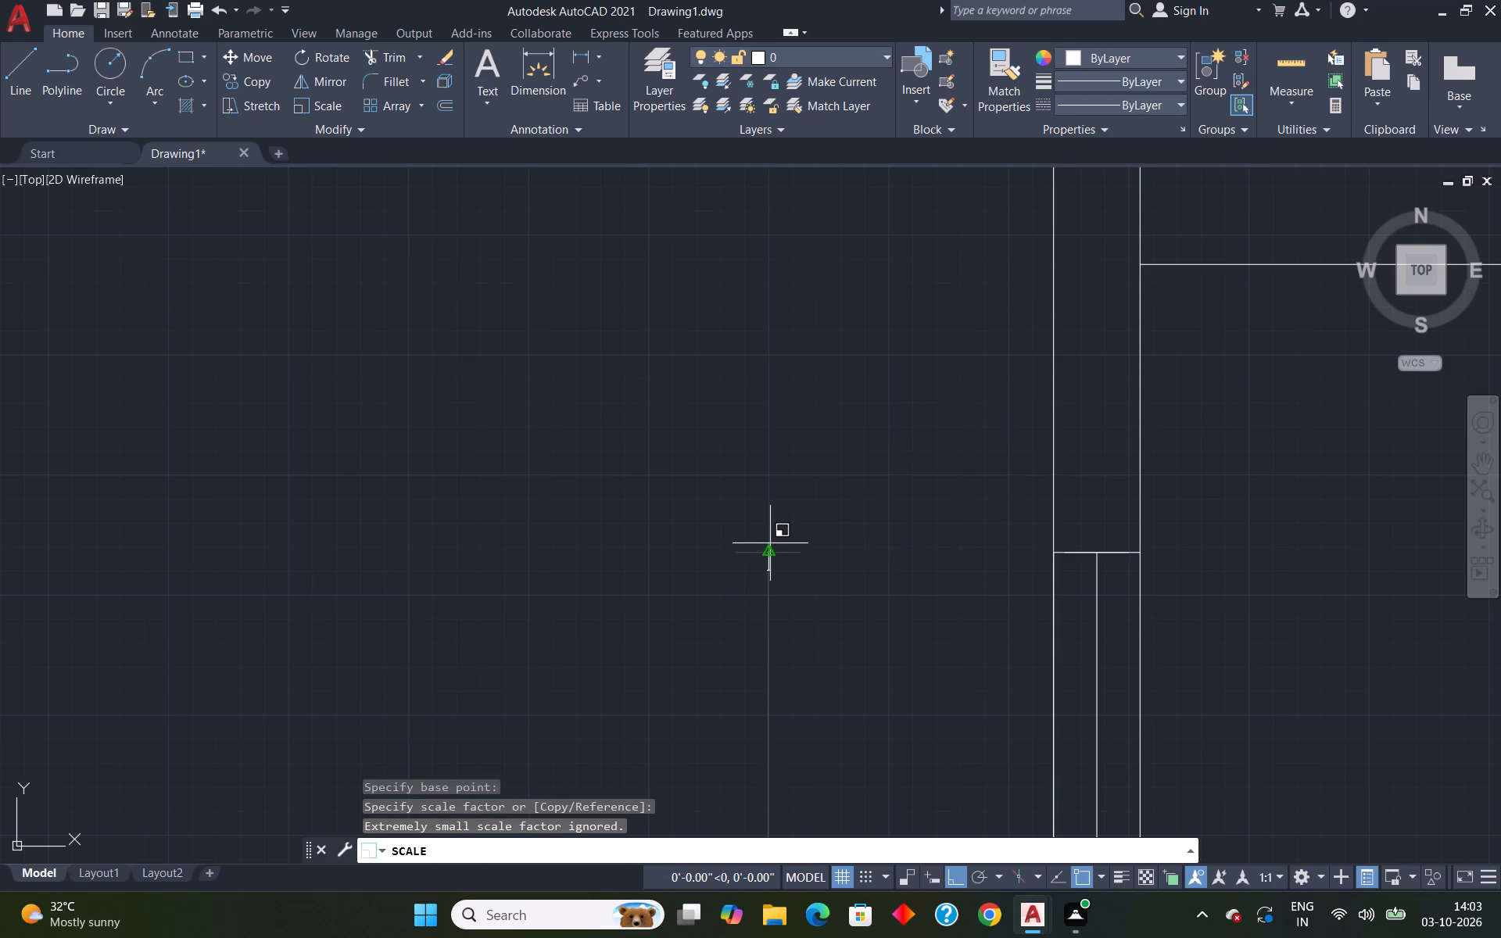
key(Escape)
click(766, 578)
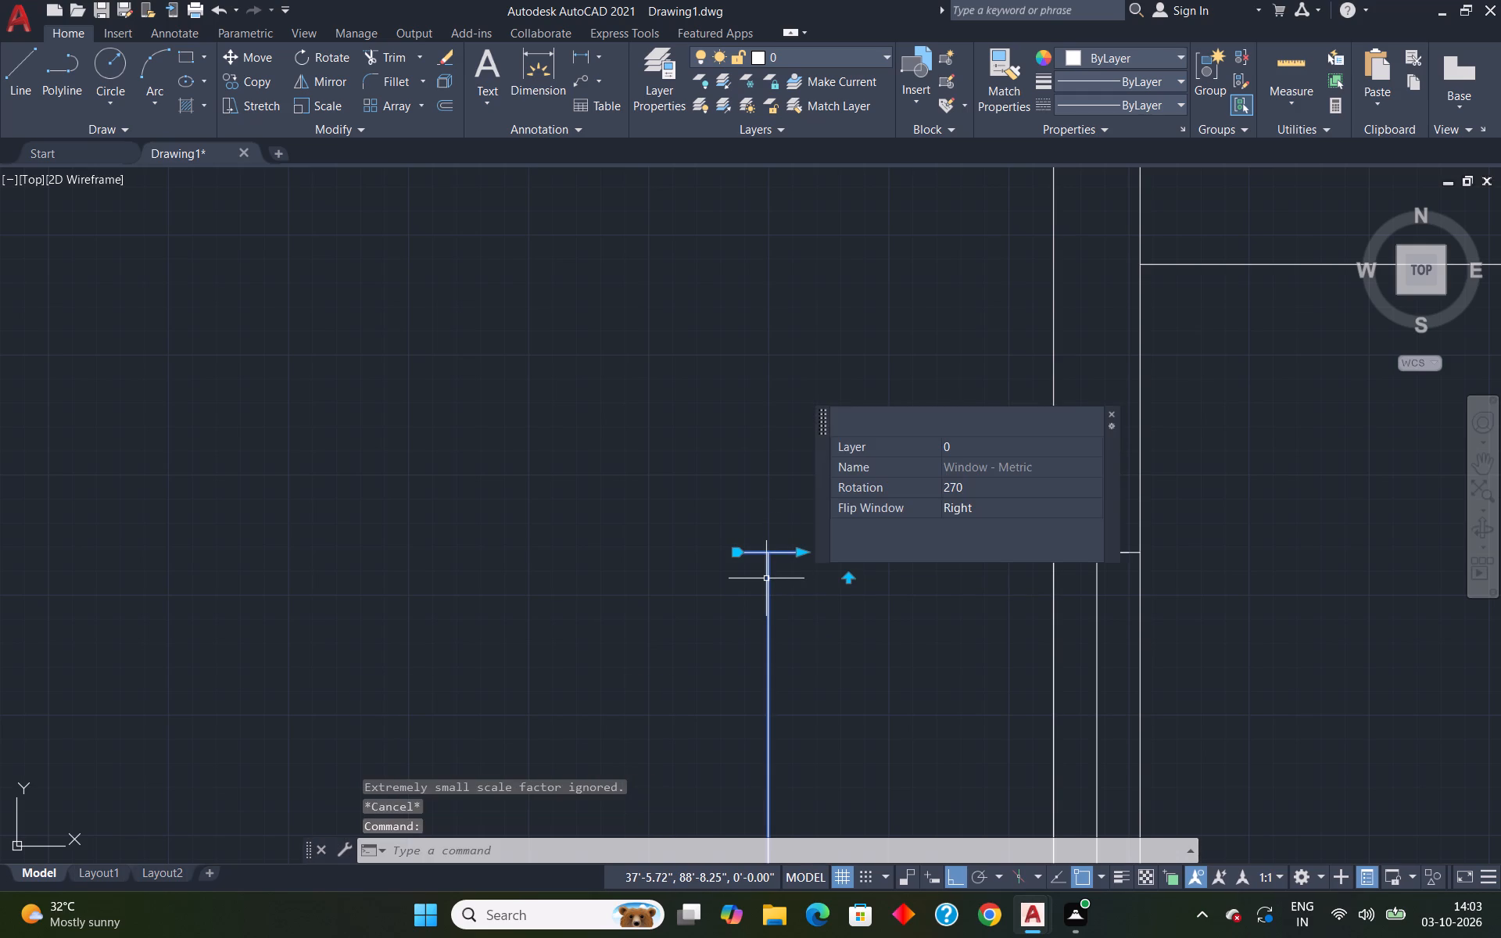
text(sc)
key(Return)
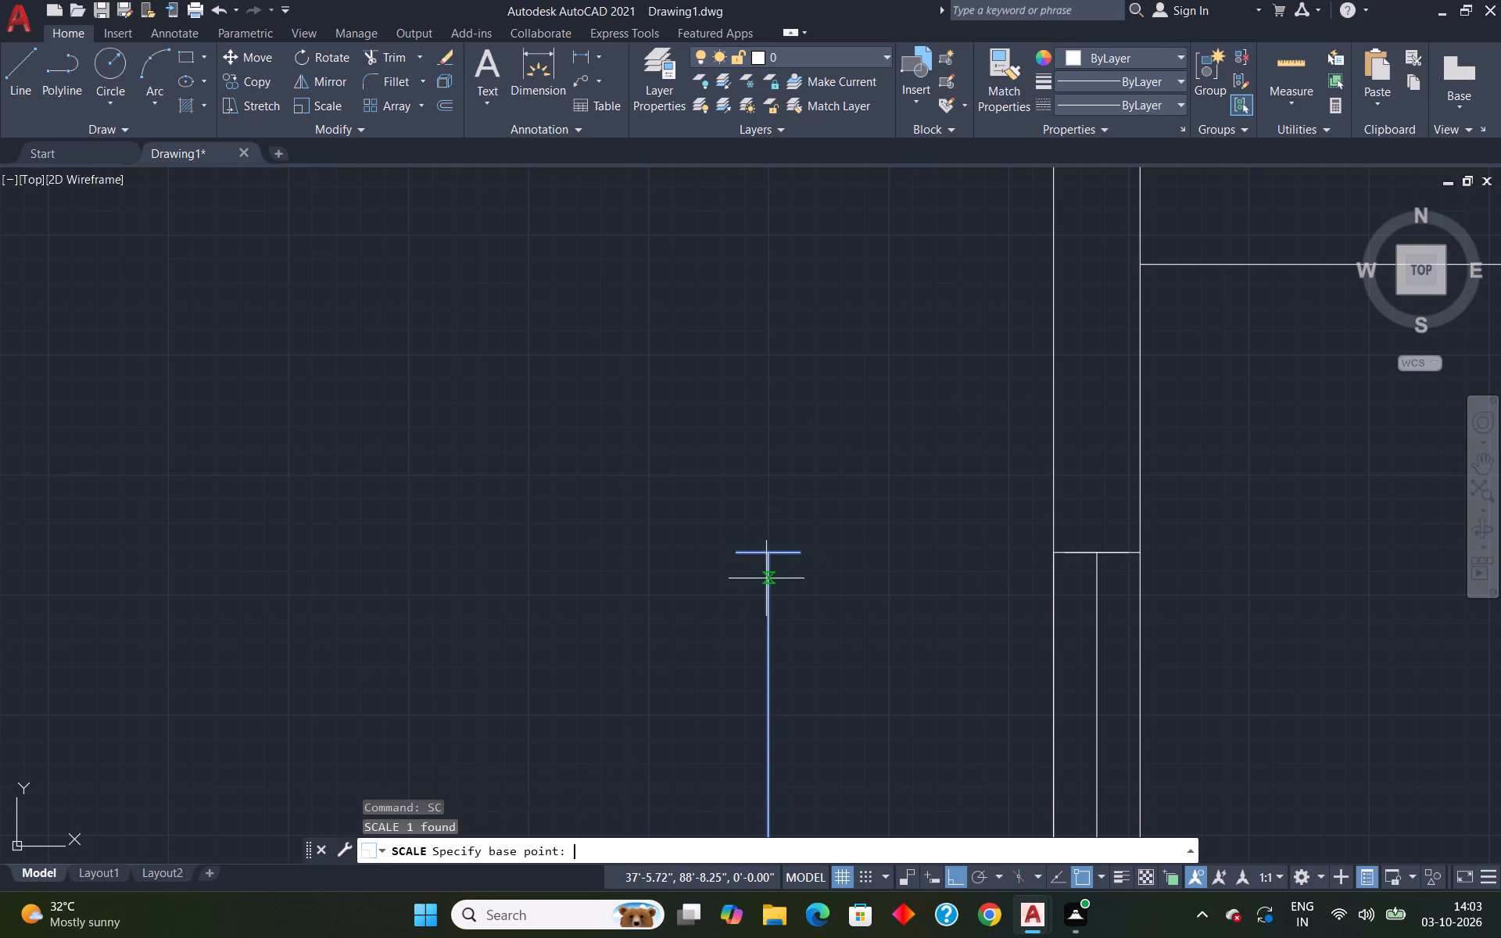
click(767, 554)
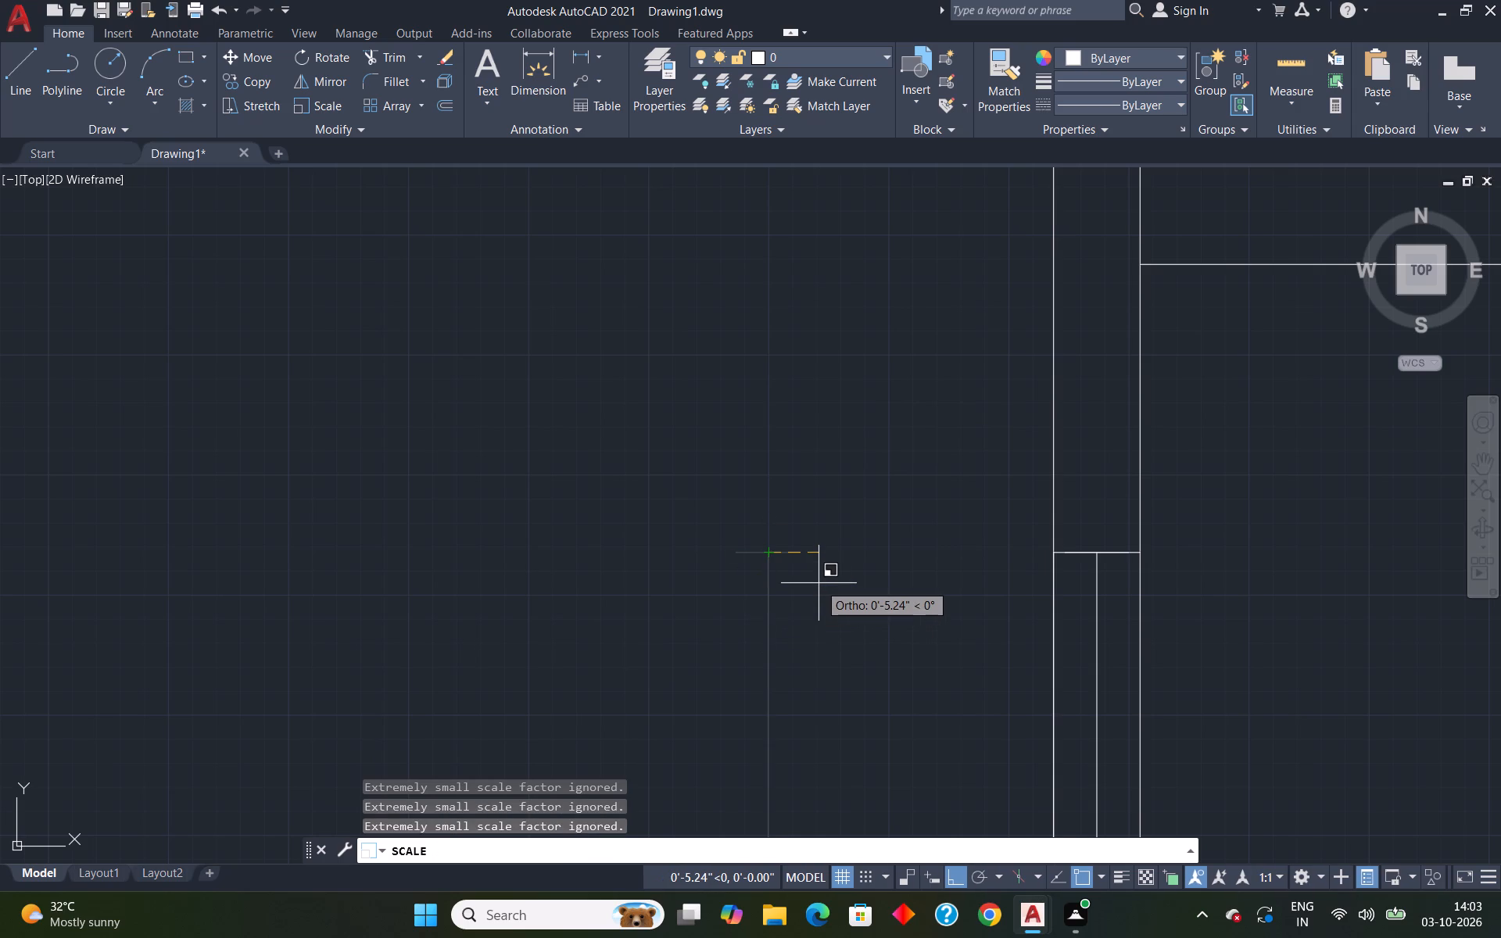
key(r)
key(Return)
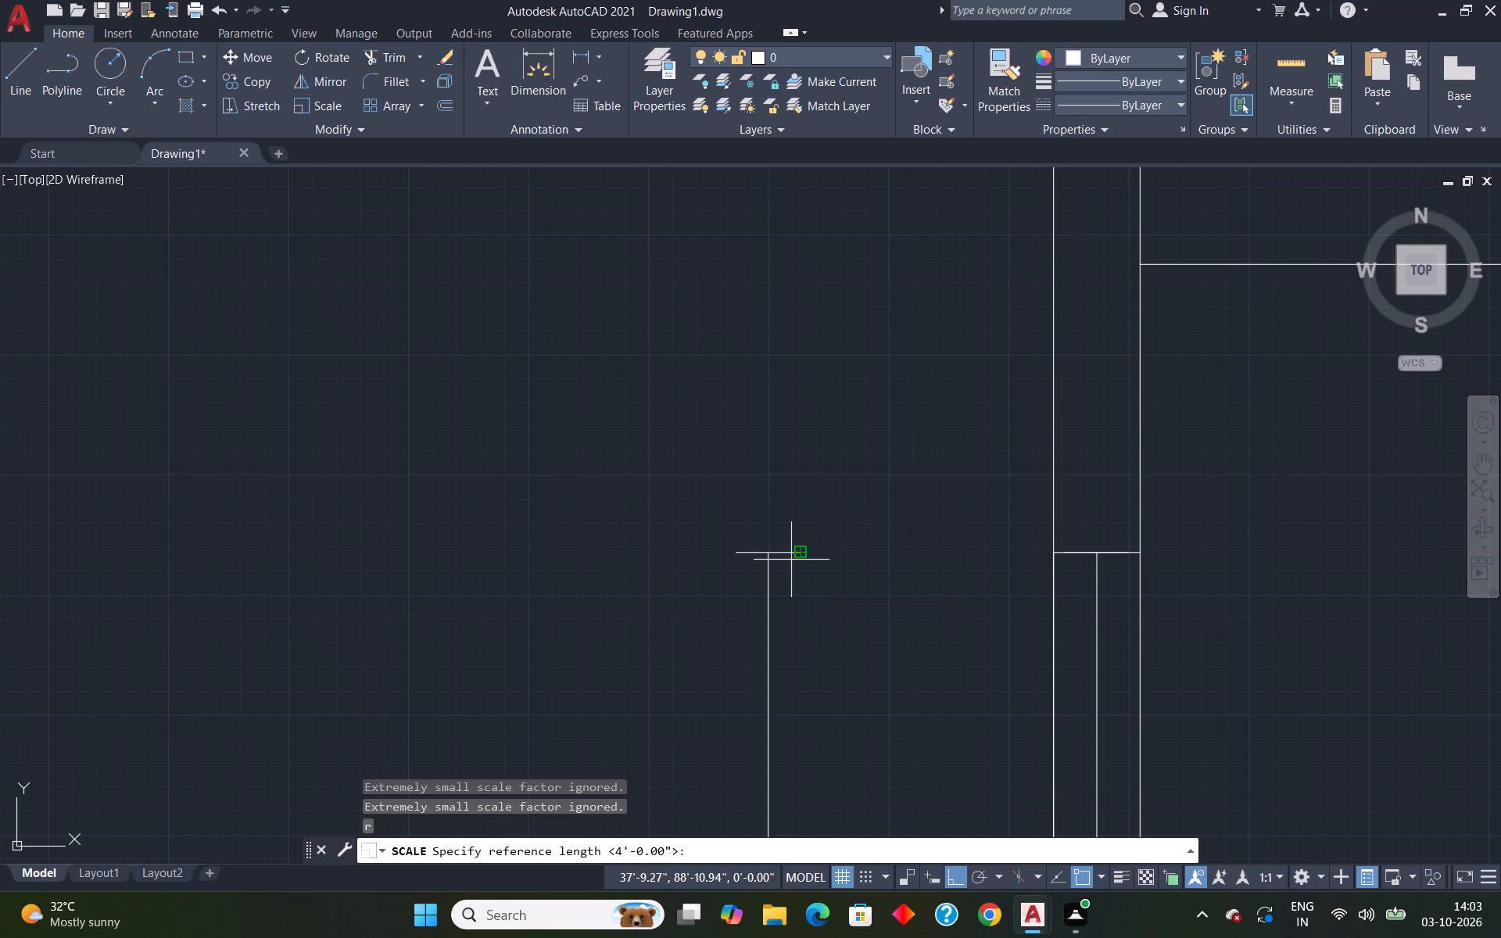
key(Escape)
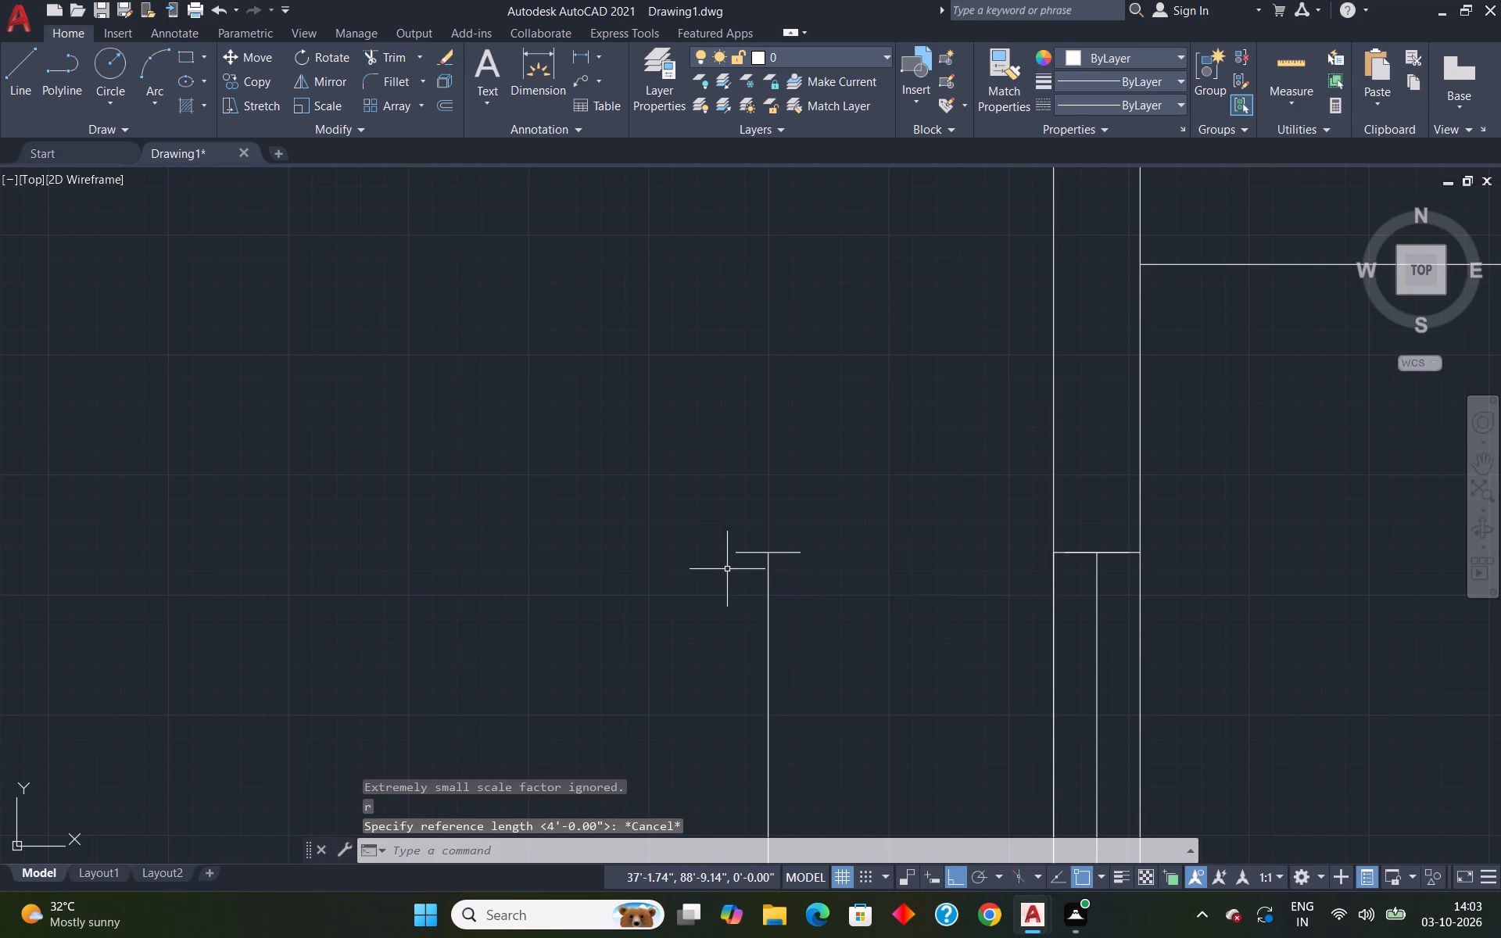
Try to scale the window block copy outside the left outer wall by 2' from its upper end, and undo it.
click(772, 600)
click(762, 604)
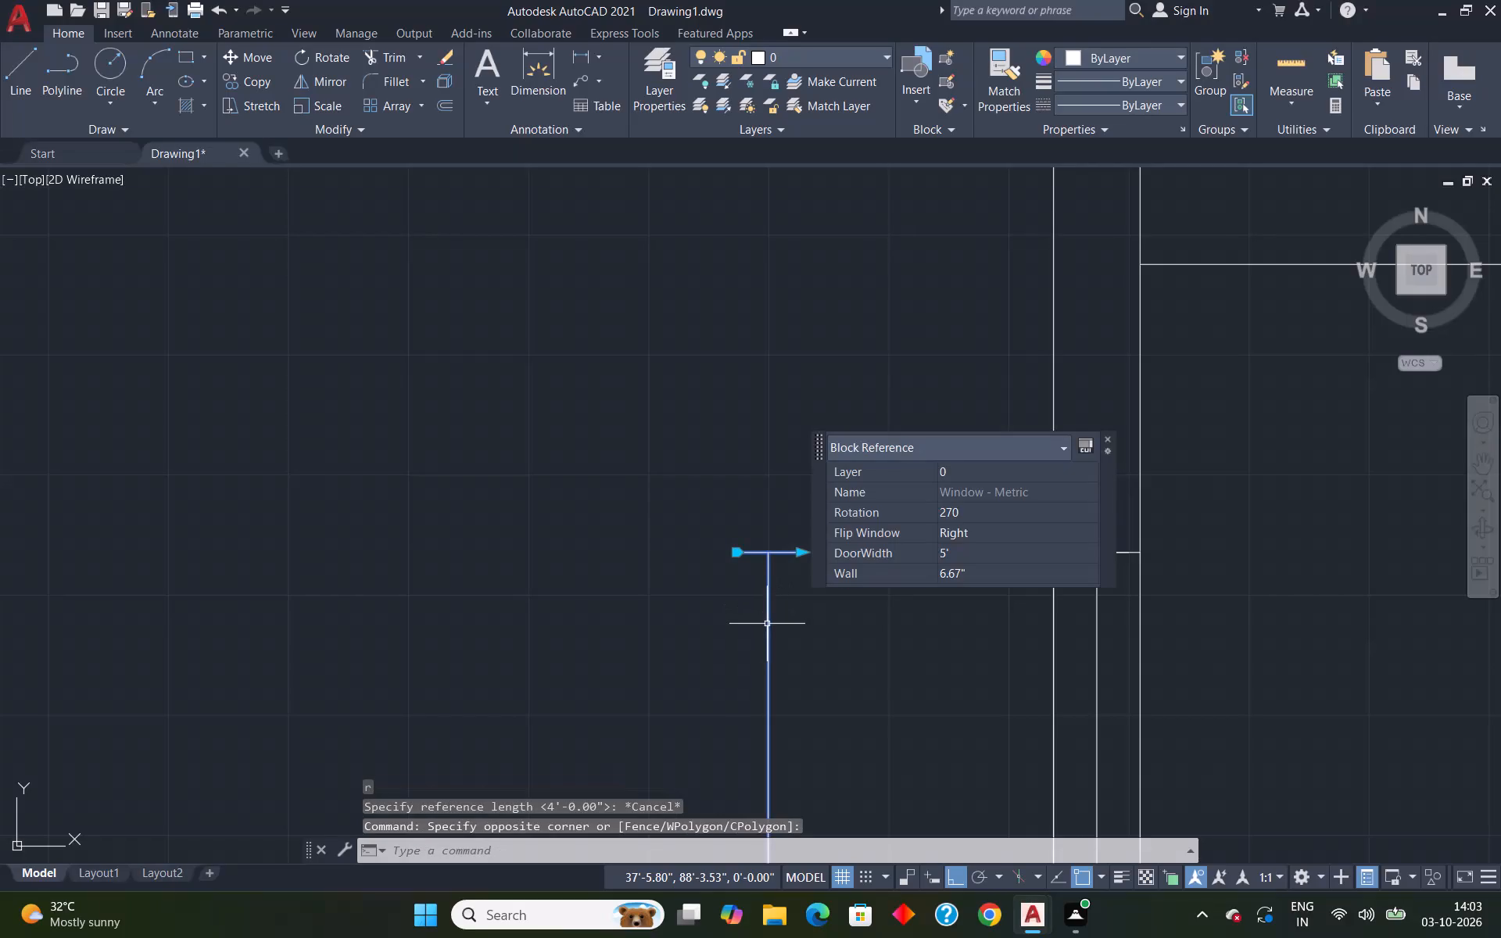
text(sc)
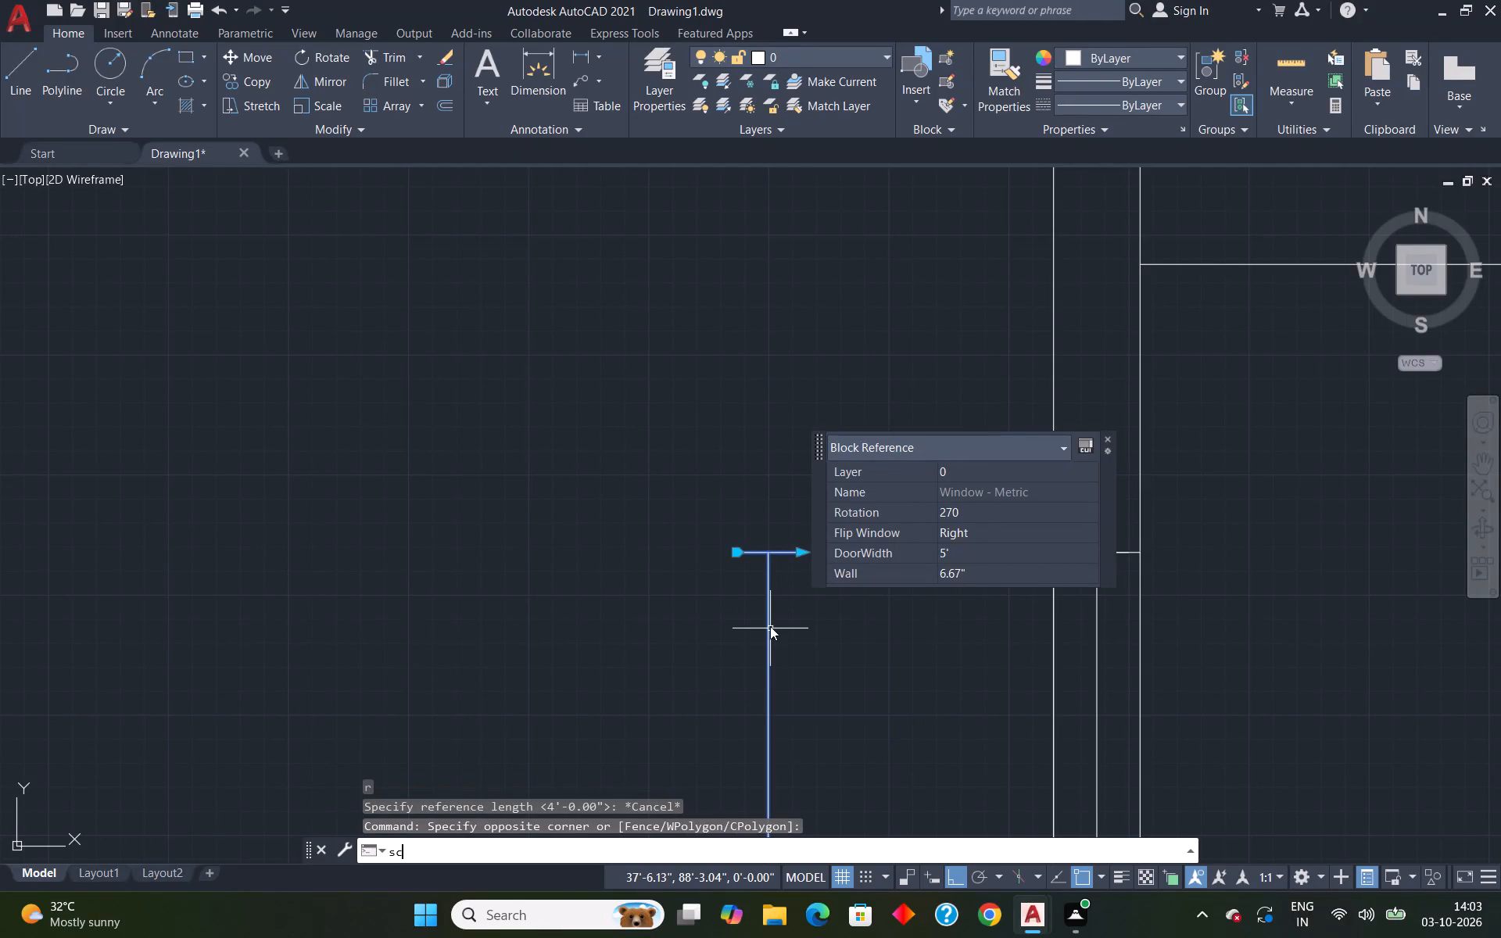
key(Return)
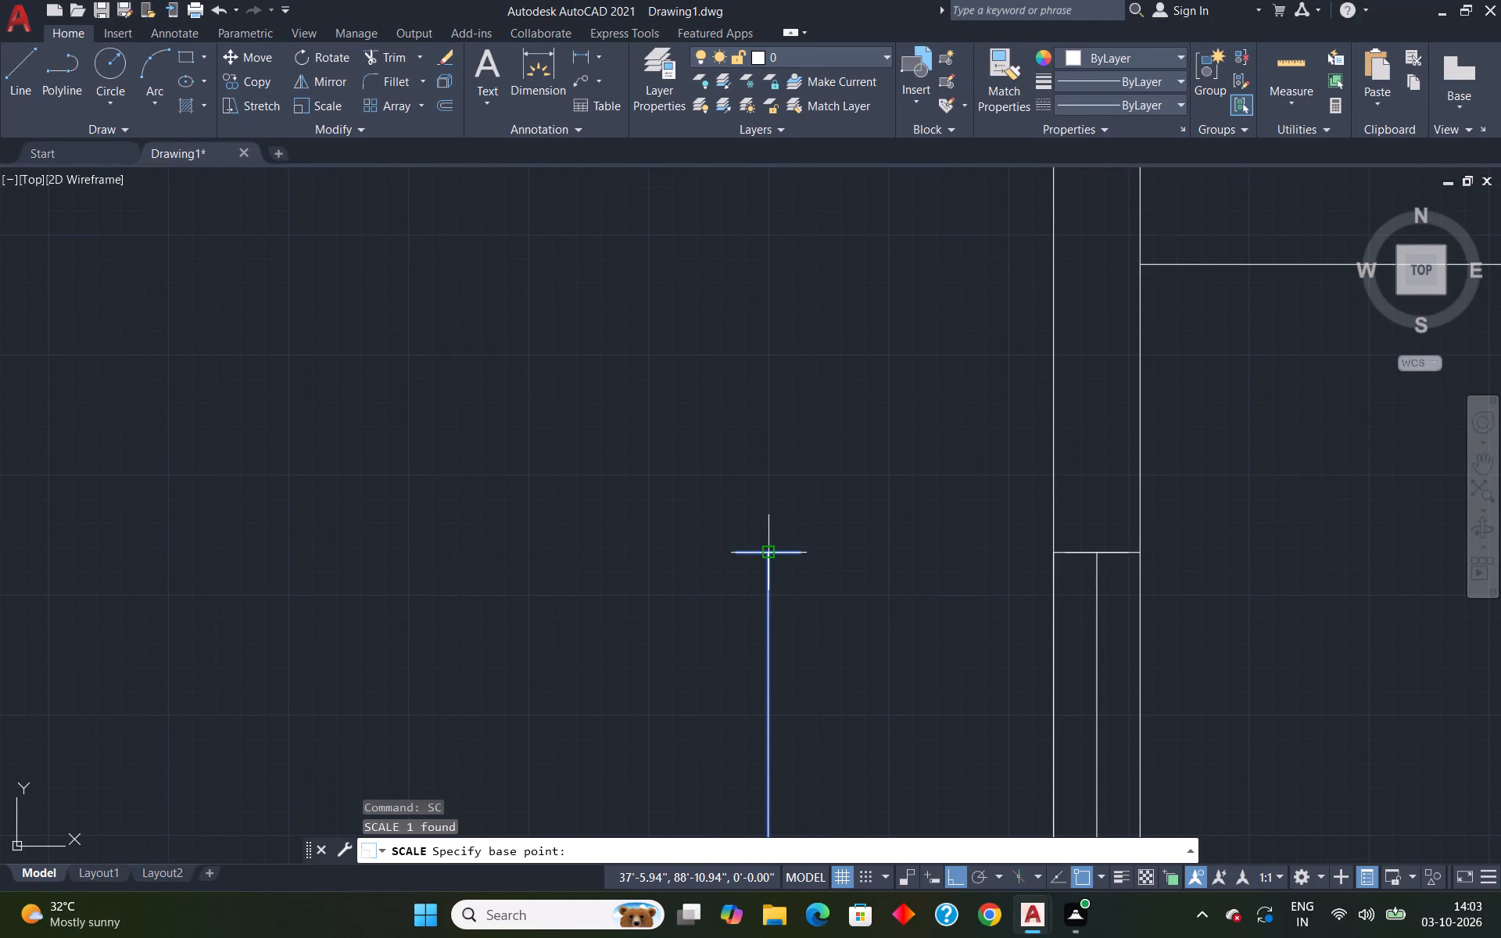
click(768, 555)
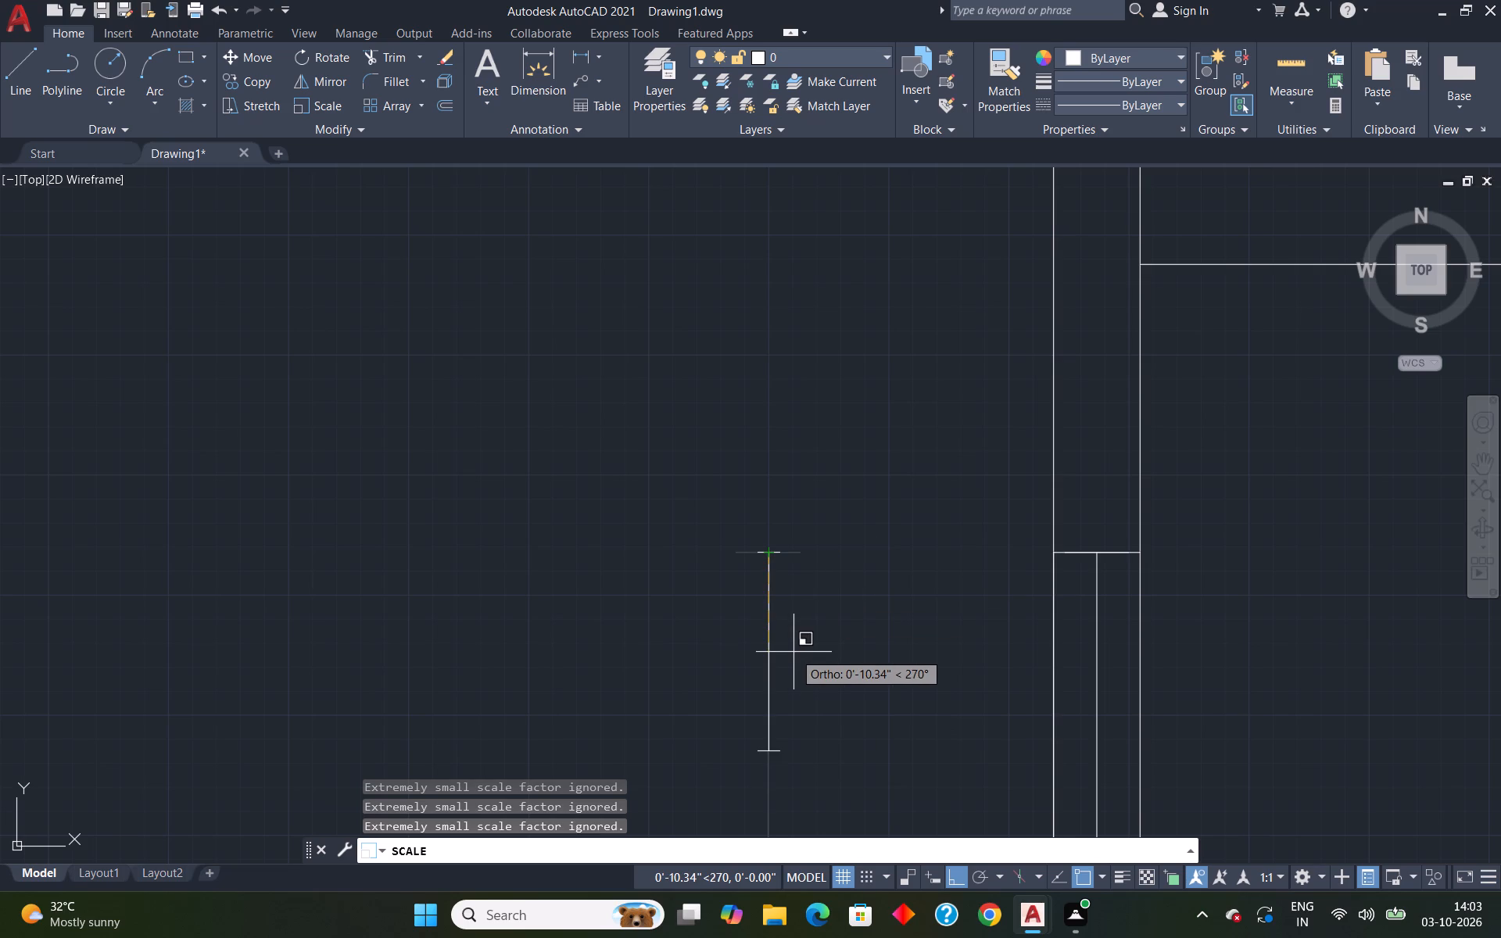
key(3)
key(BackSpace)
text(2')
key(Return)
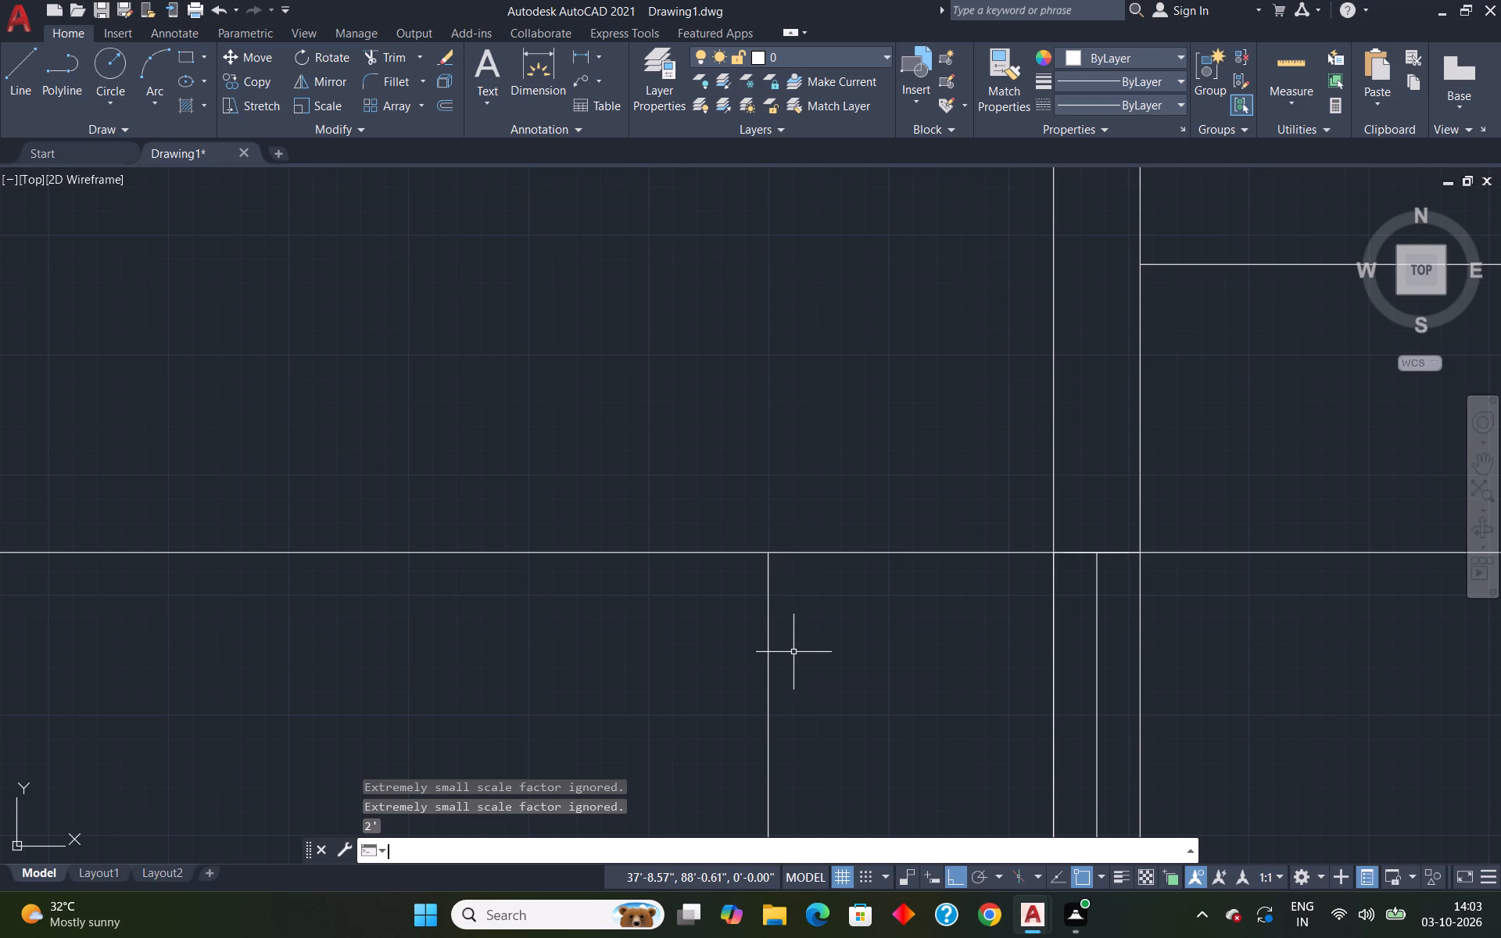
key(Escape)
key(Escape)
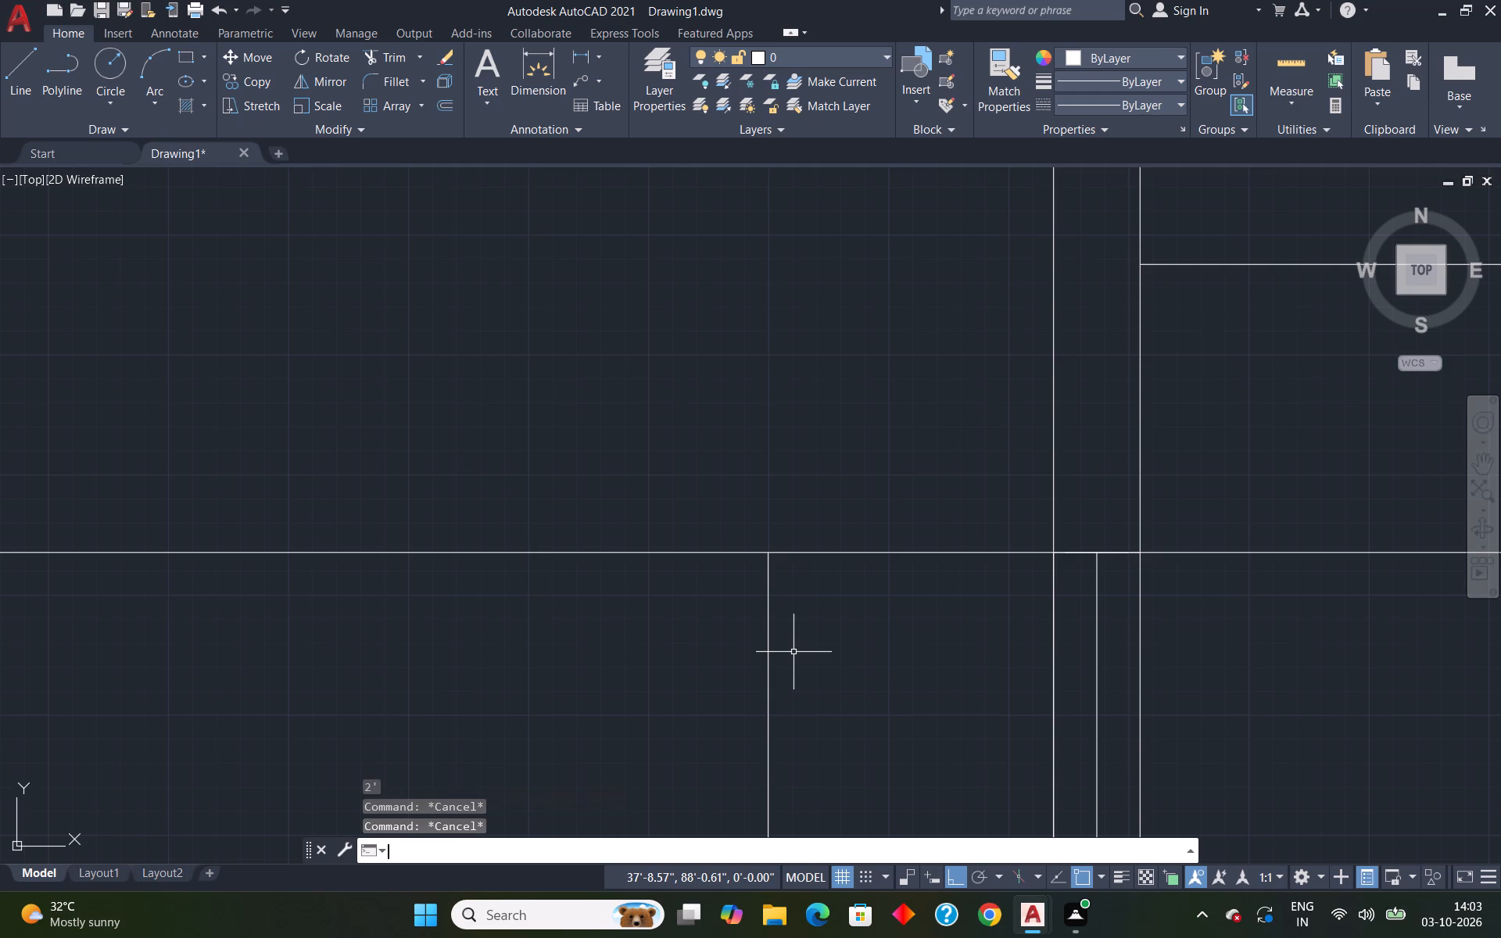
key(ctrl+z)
Scale the window block copy by reference from its upper end, using its full length as reference and 2' as new length.
scroll(834, 553, down, 4)
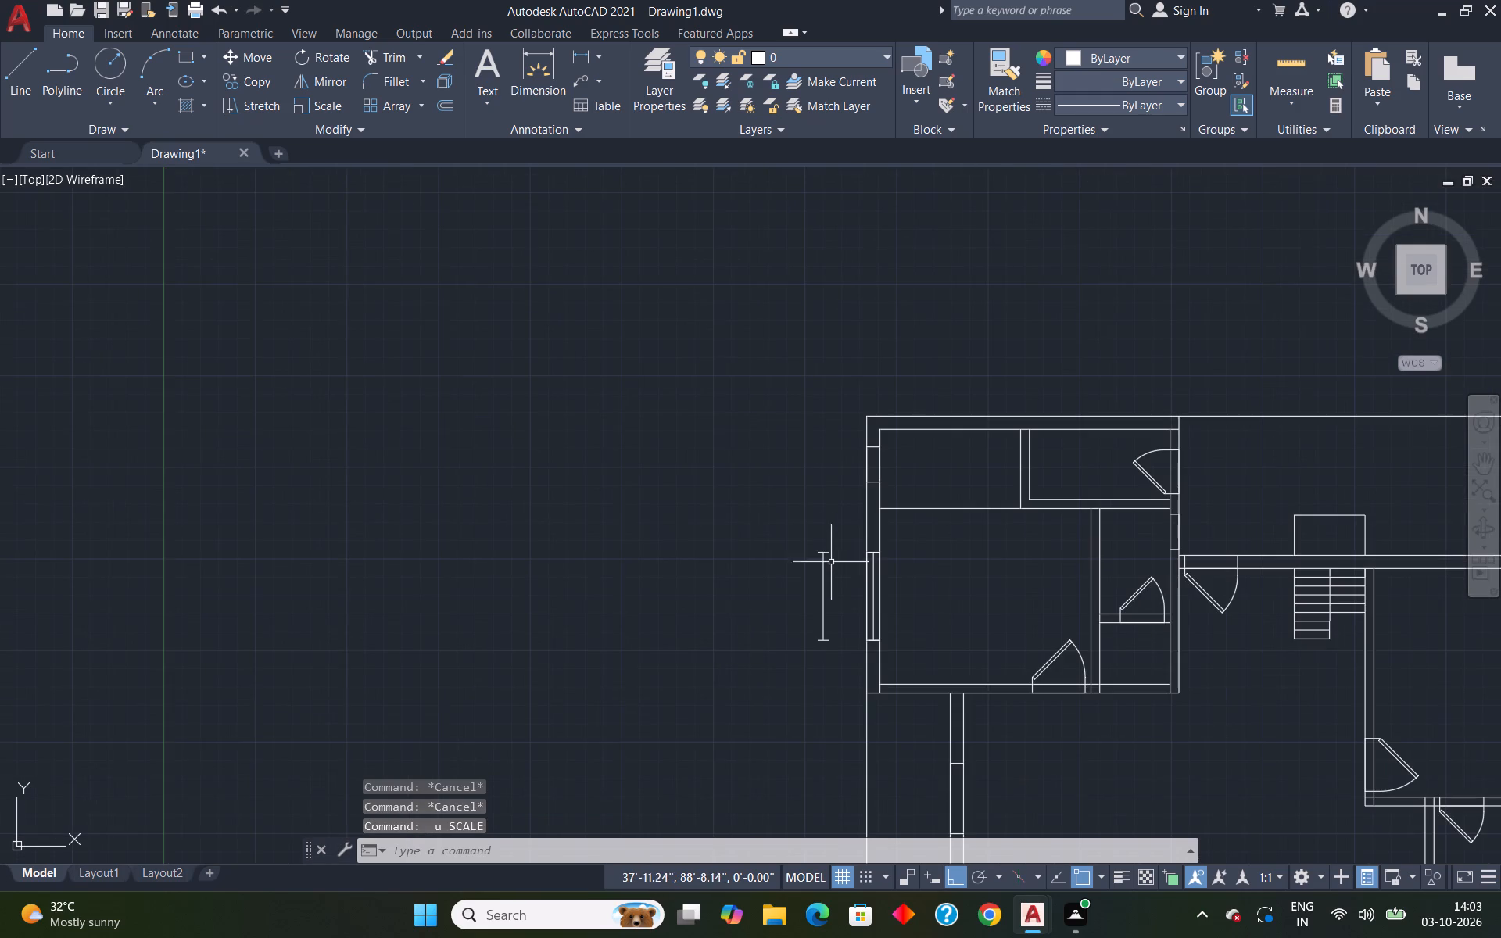
click(825, 600)
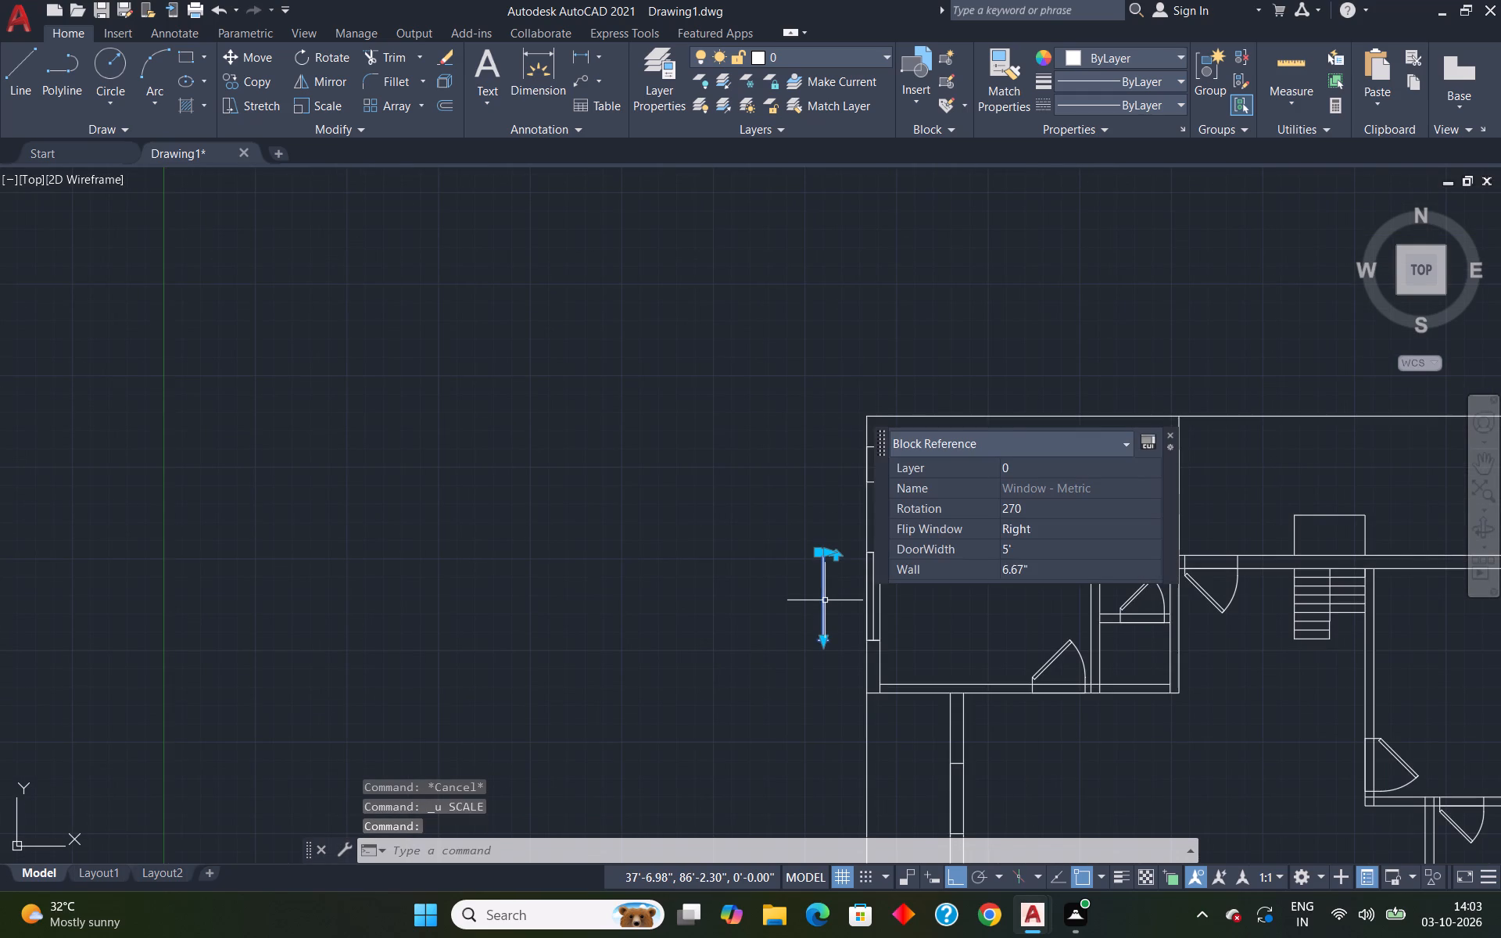
text(sc)
key(Return)
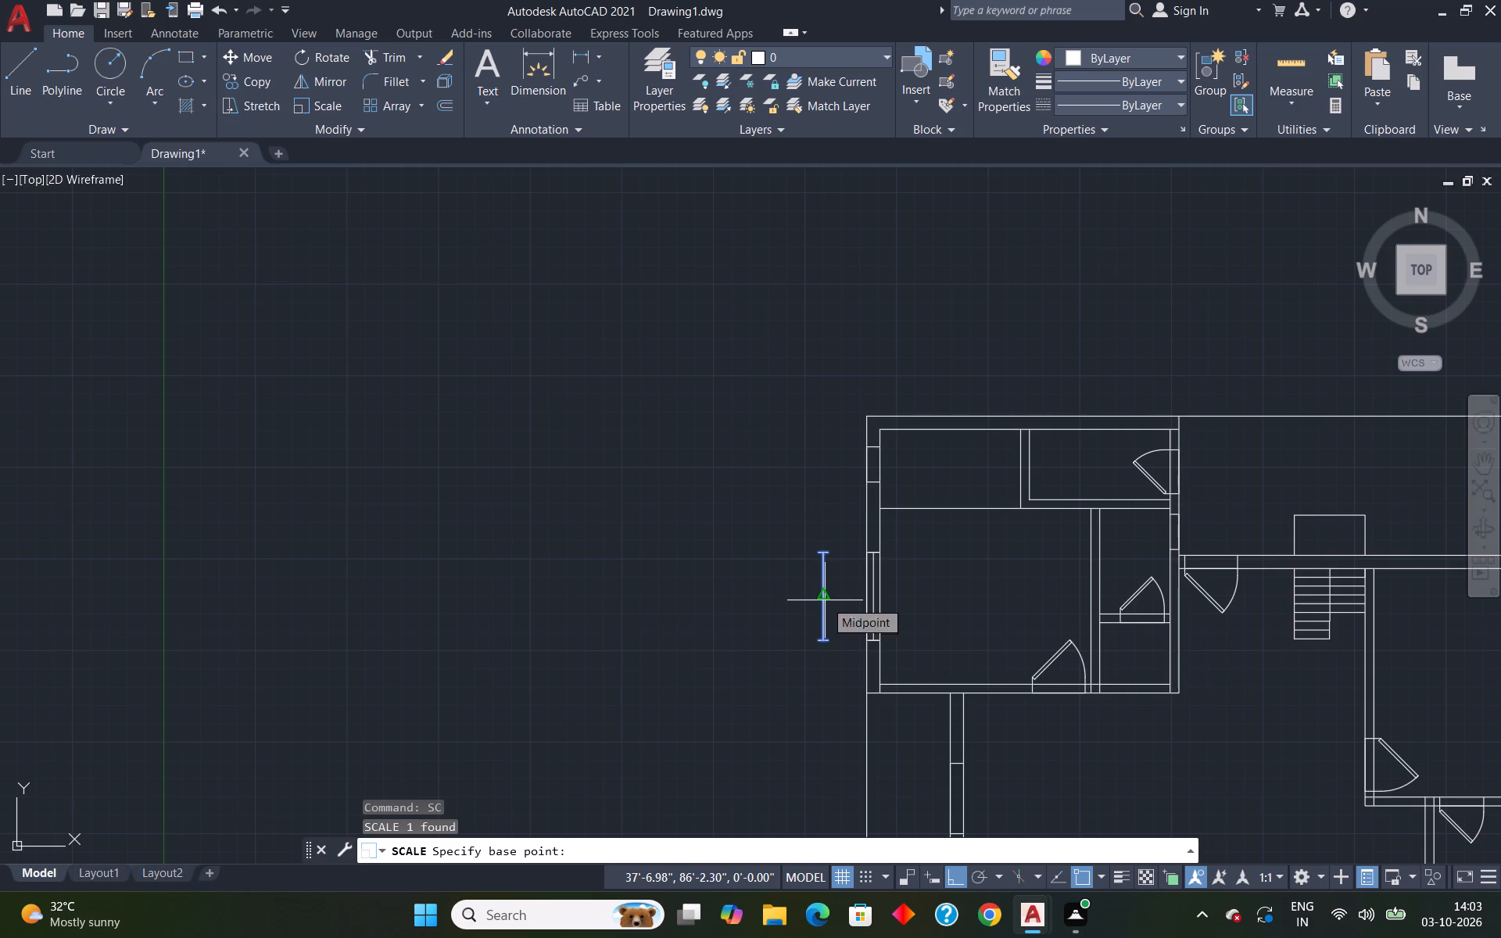
scroll(826, 582, up, 2)
click(812, 514)
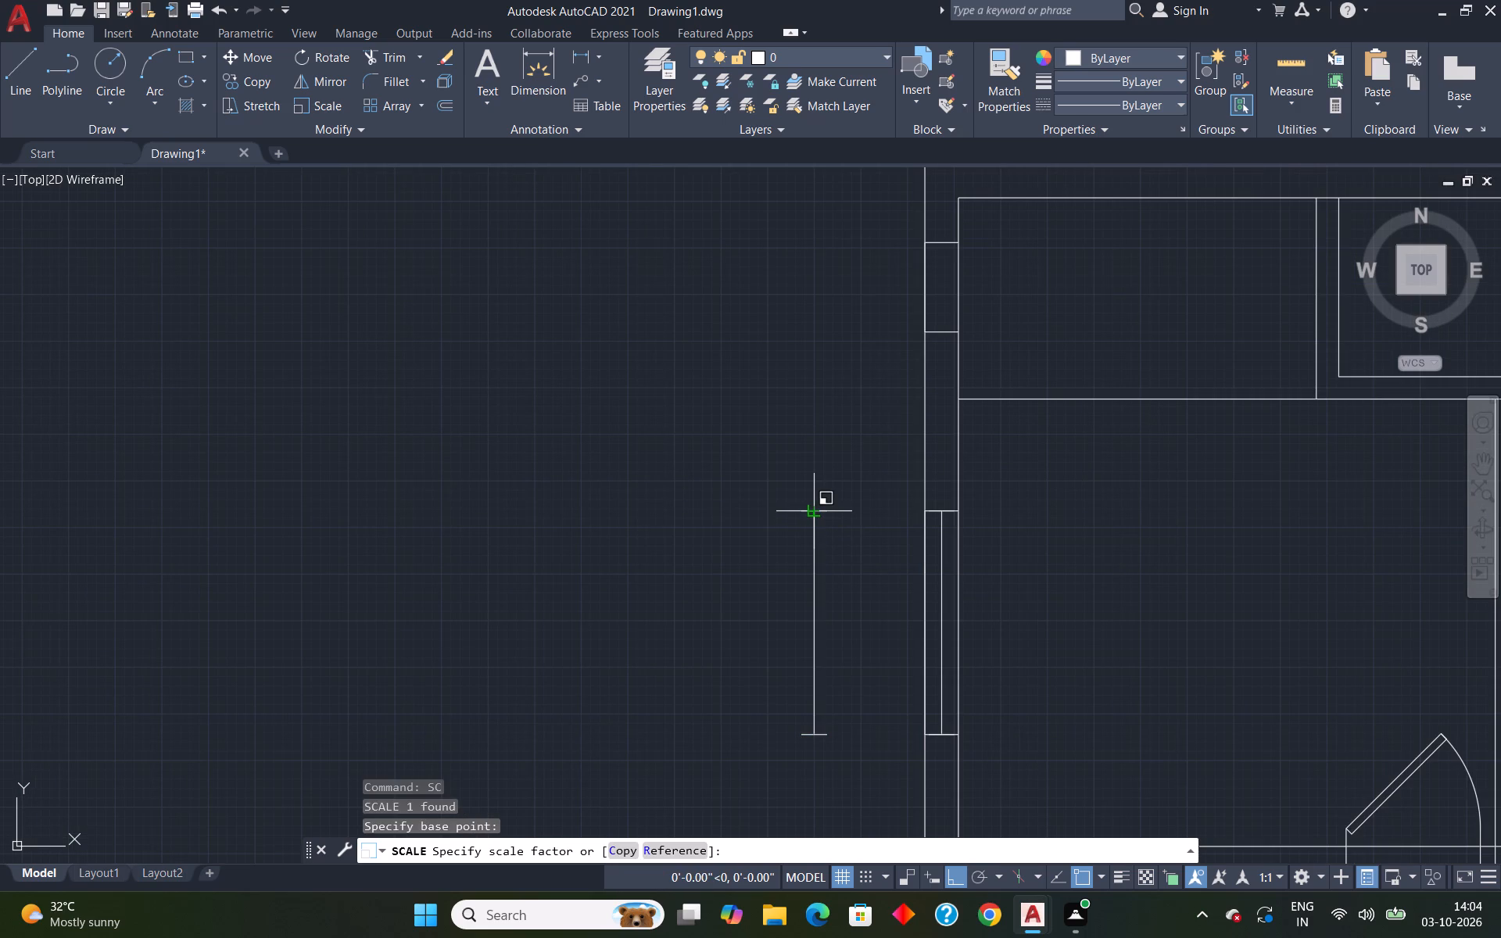
key(r)
key(Return)
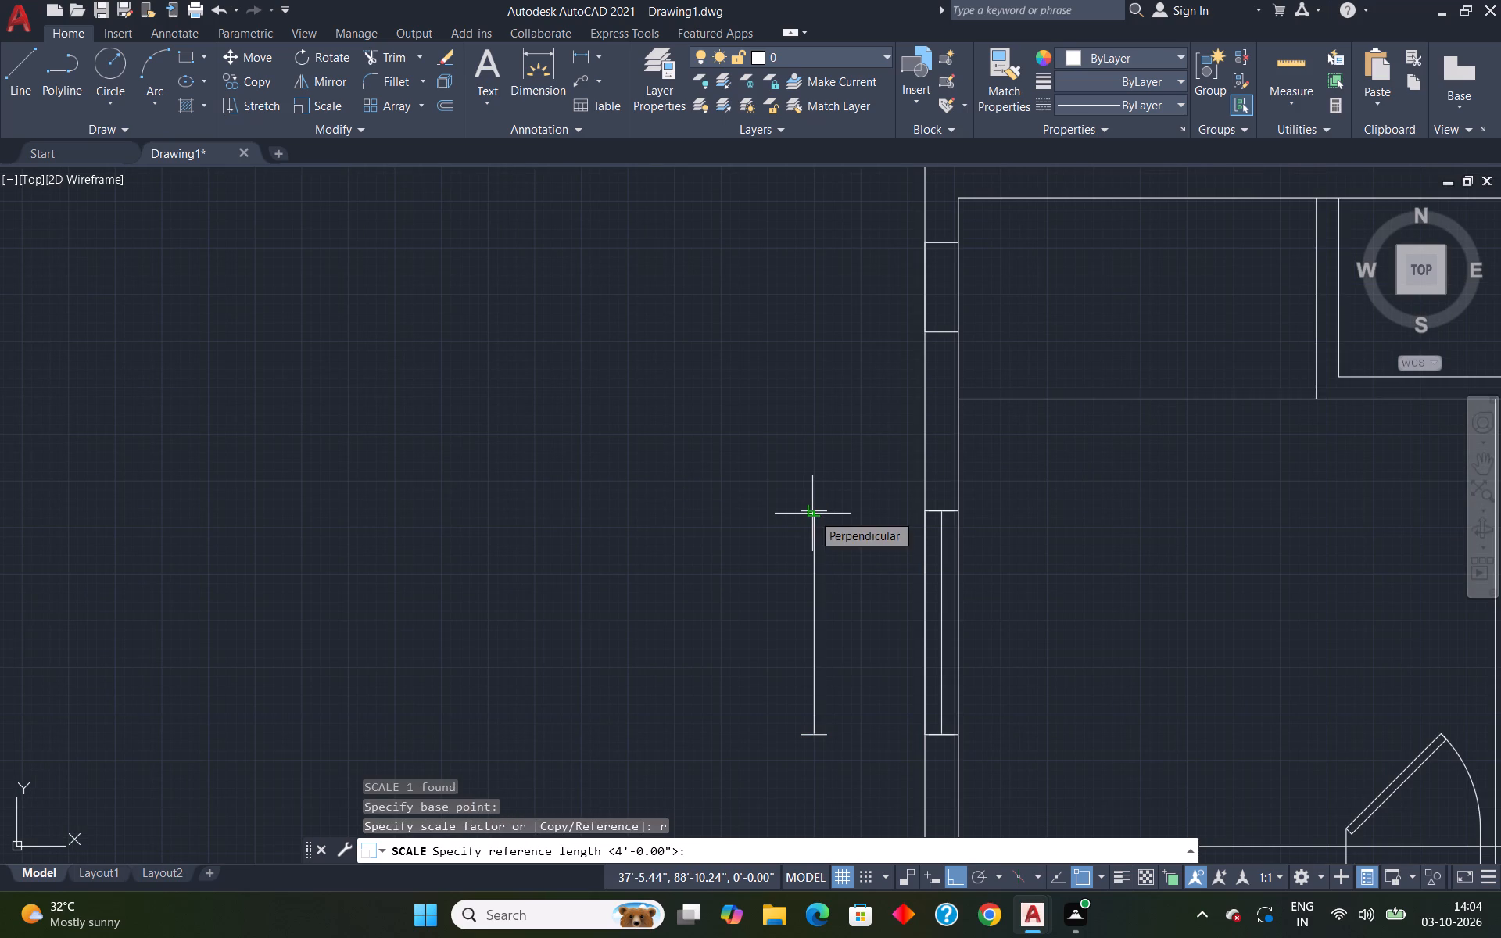
click(812, 513)
click(816, 740)
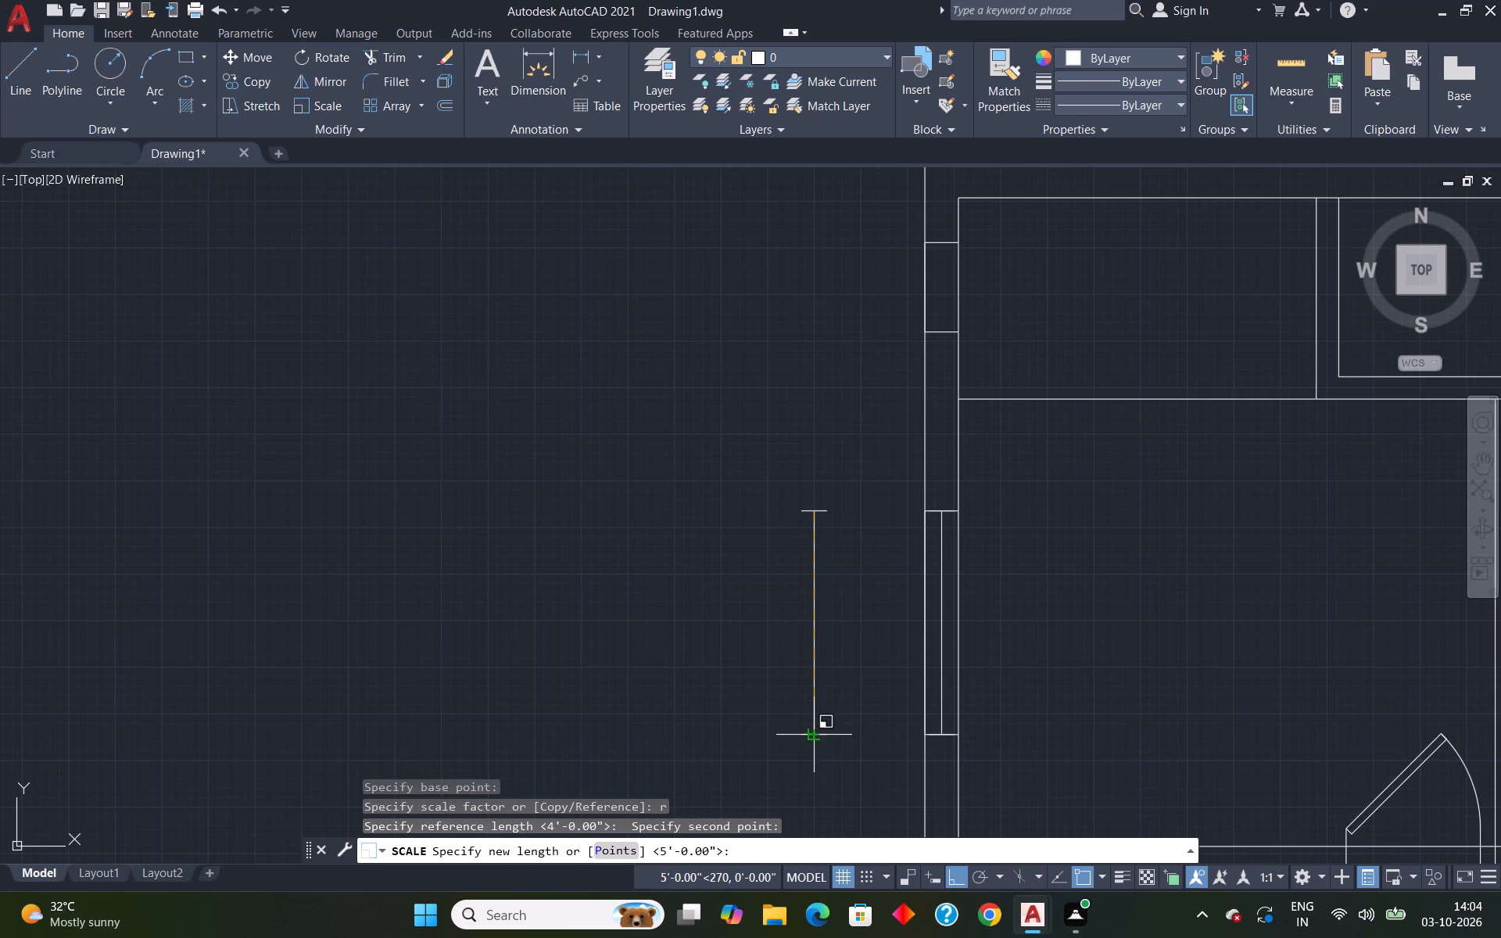
text(2')
key(Return)
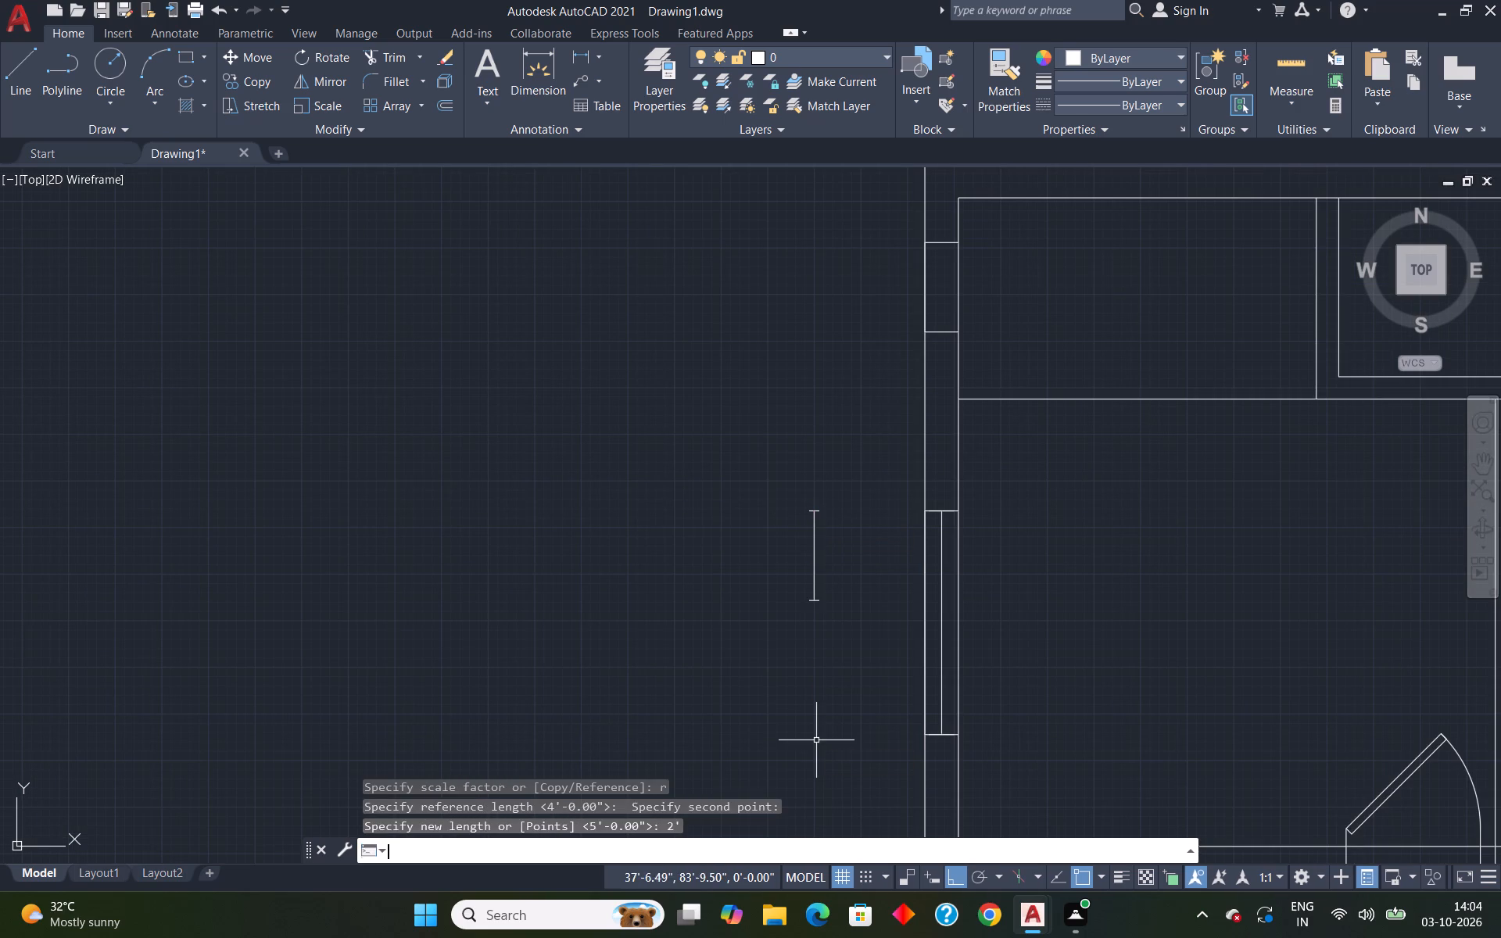
Copy the 2' window block by its upper end midpoint into the 2' opening in the left outer wall.
click(814, 560)
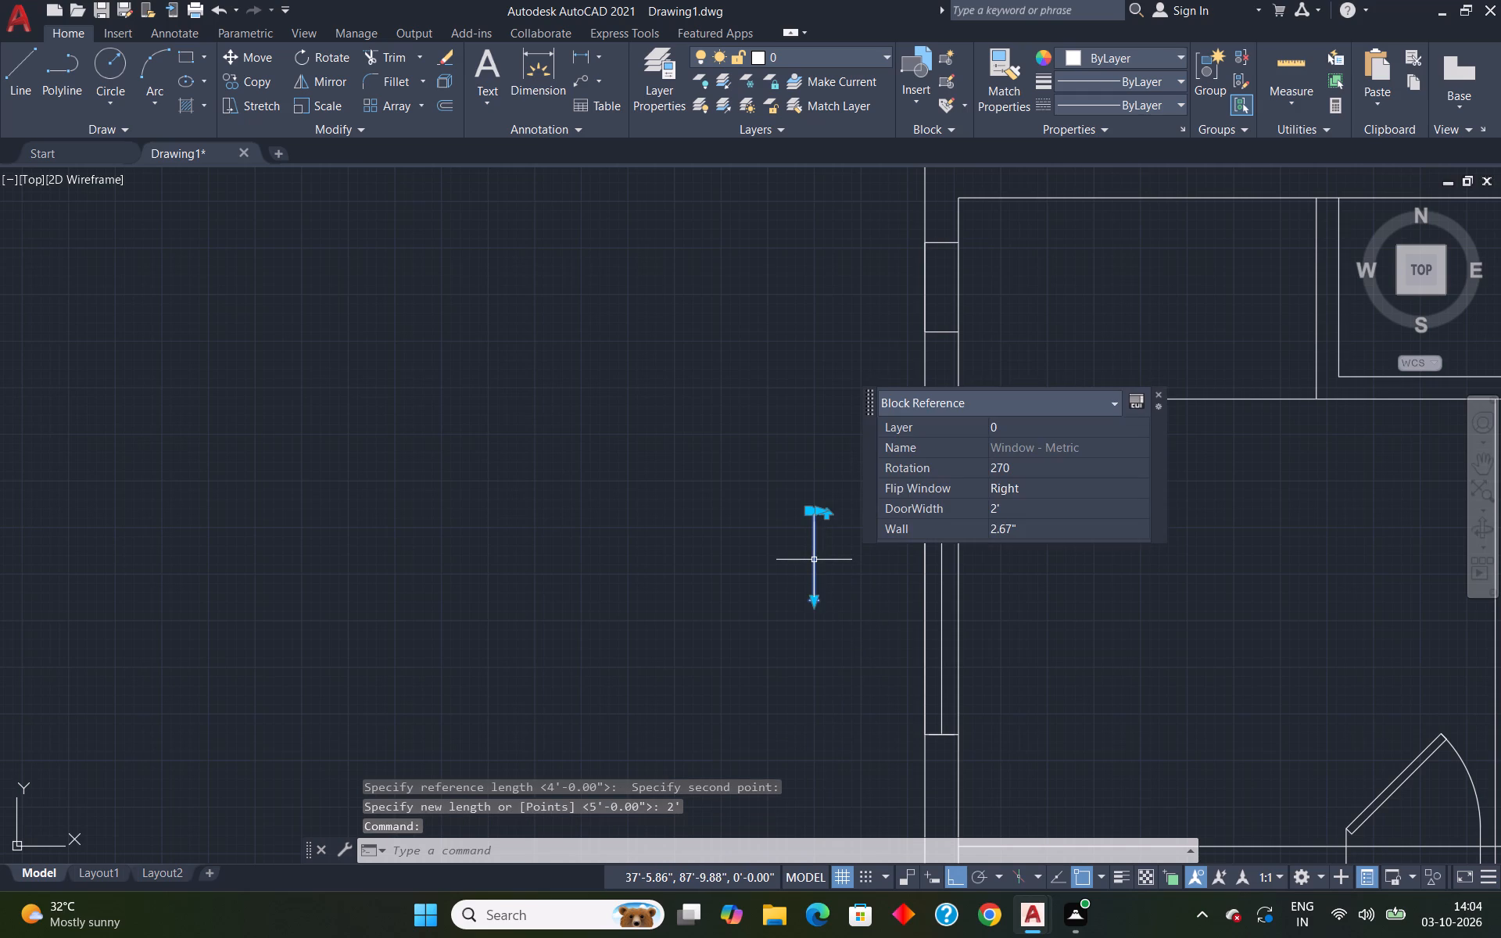
text(co)
key(Return)
scroll(819, 525, up, 4)
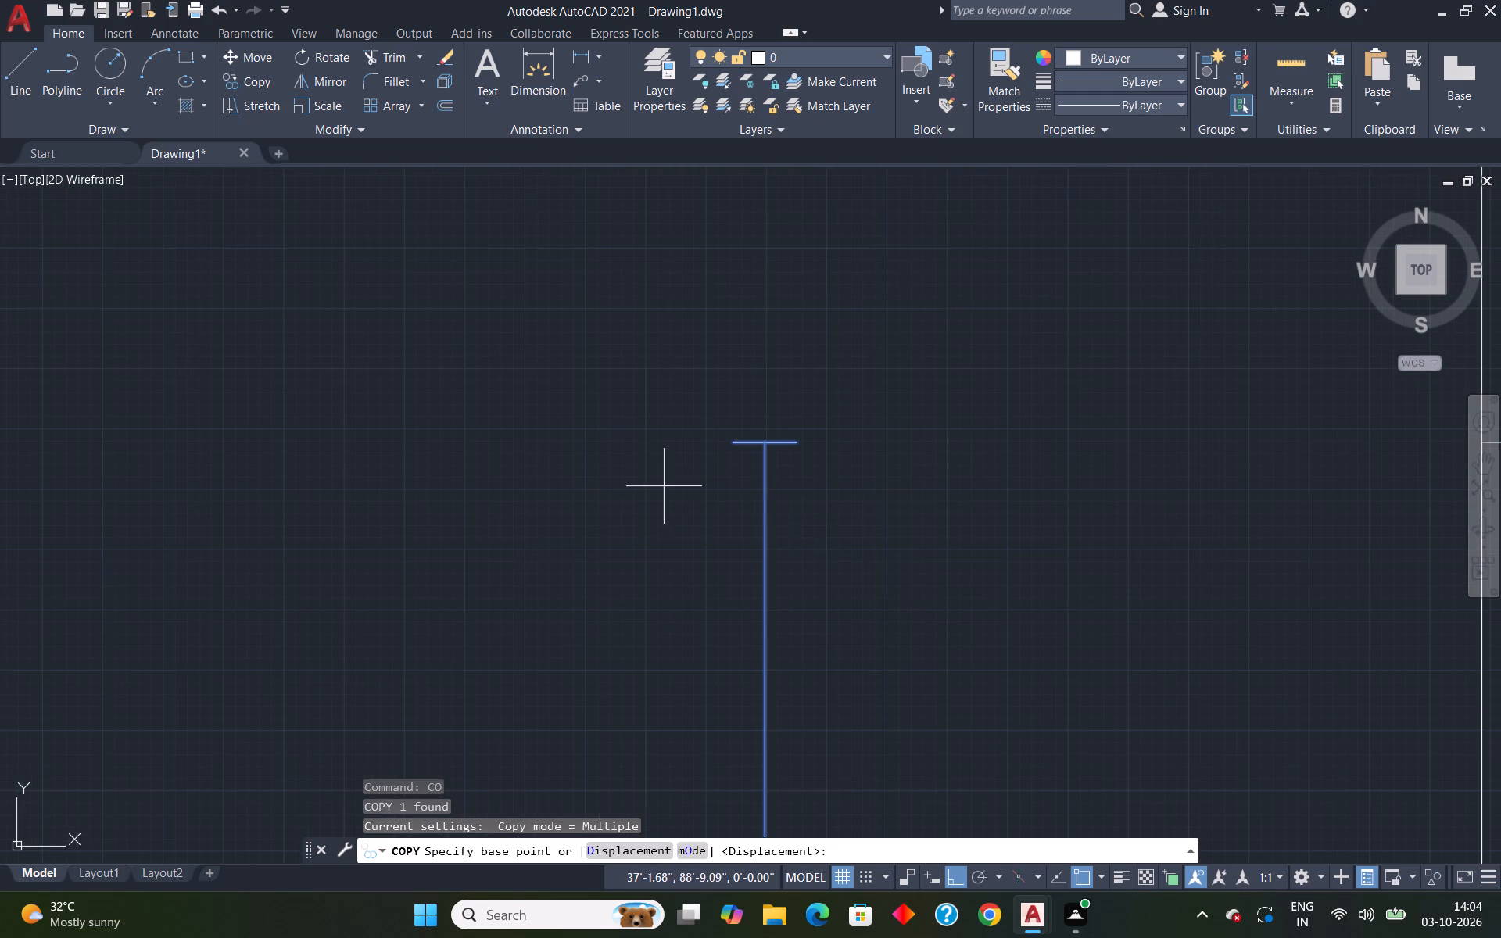
click(762, 439)
scroll(863, 445, down, 6)
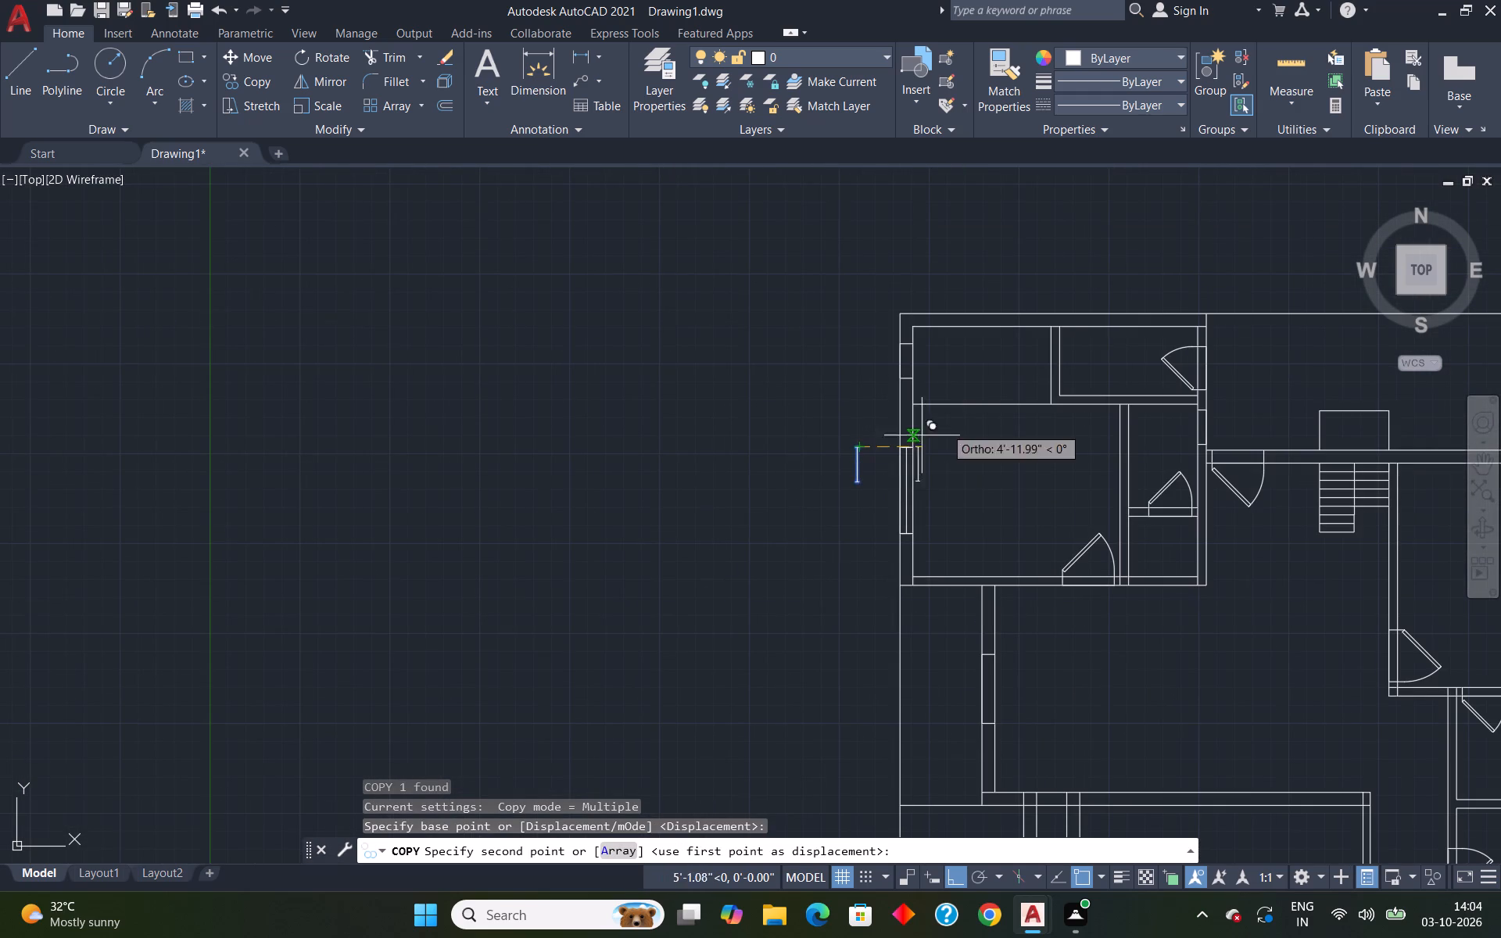
scroll(906, 349, up, 3)
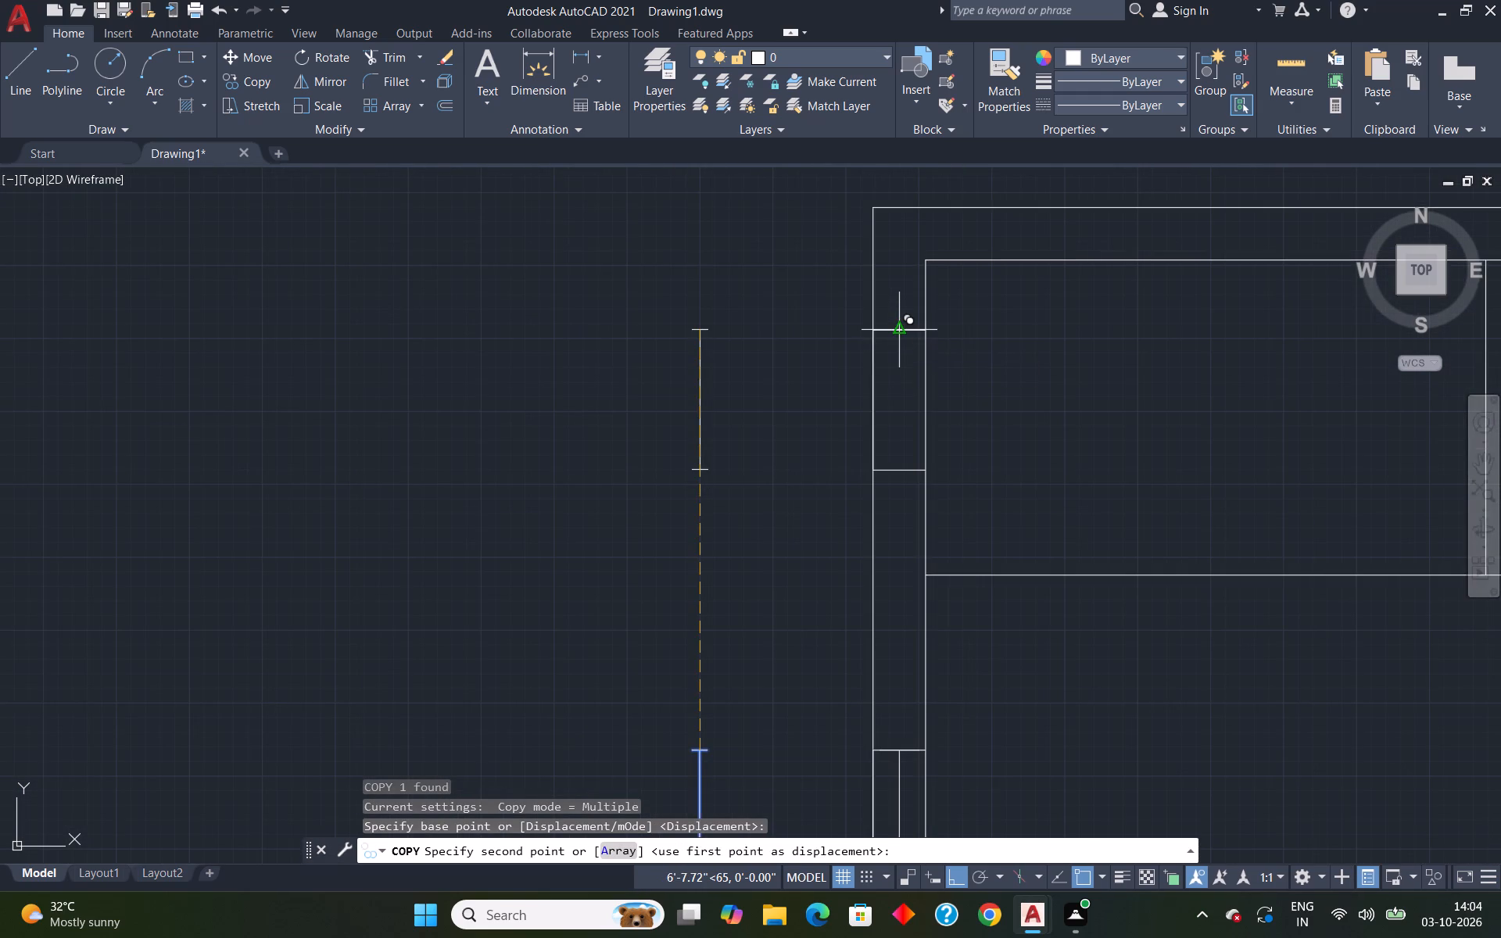
click(895, 331)
scroll(1011, 388, down, 6)
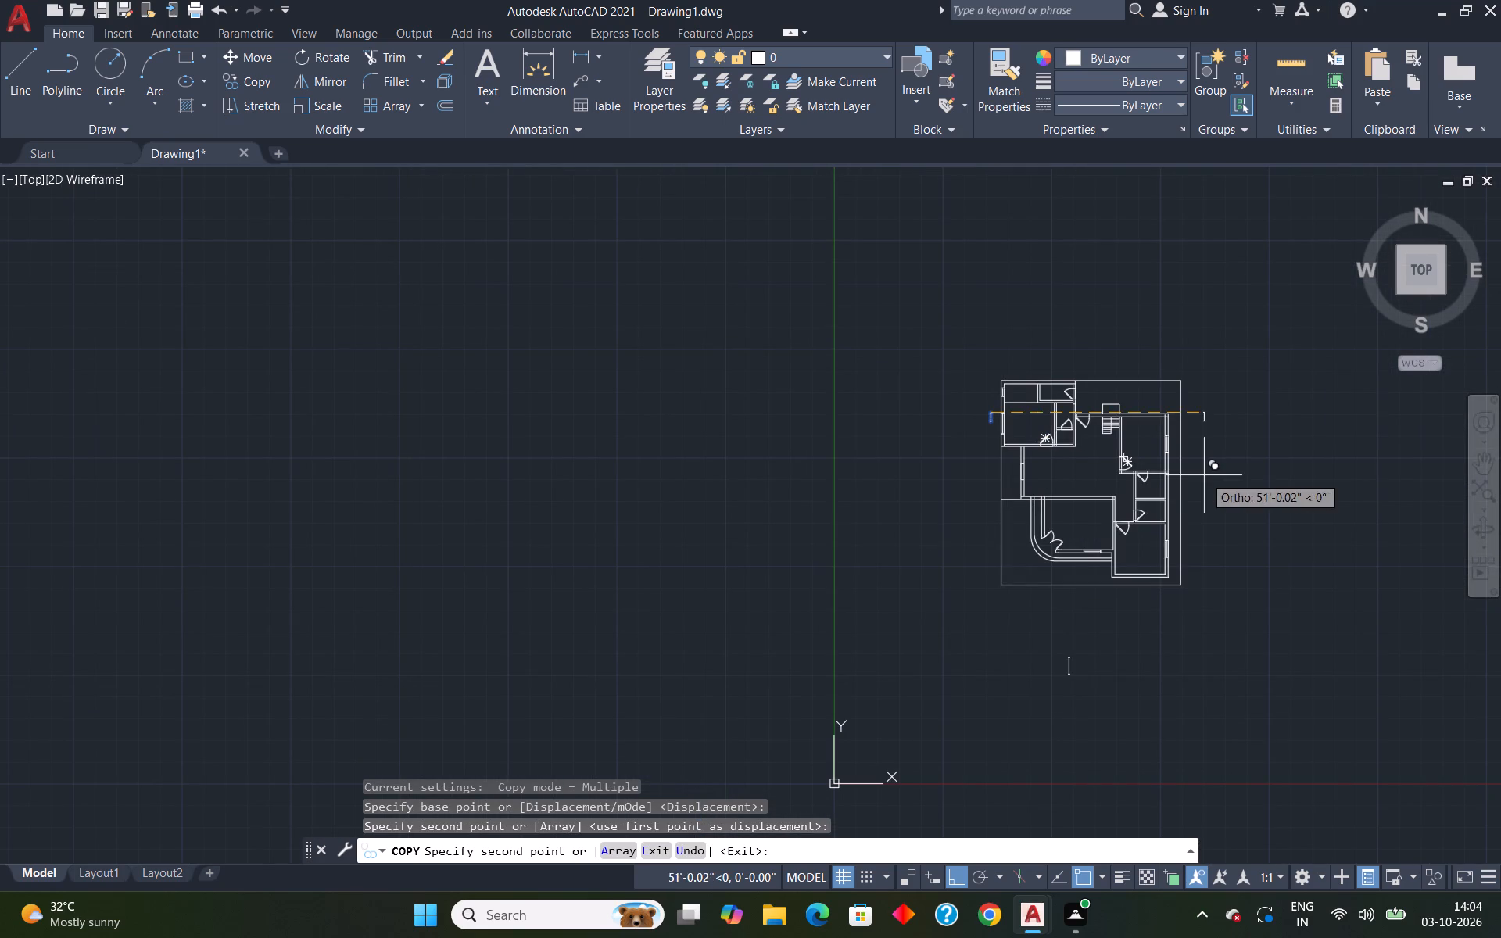
scroll(1180, 456, up, 3)
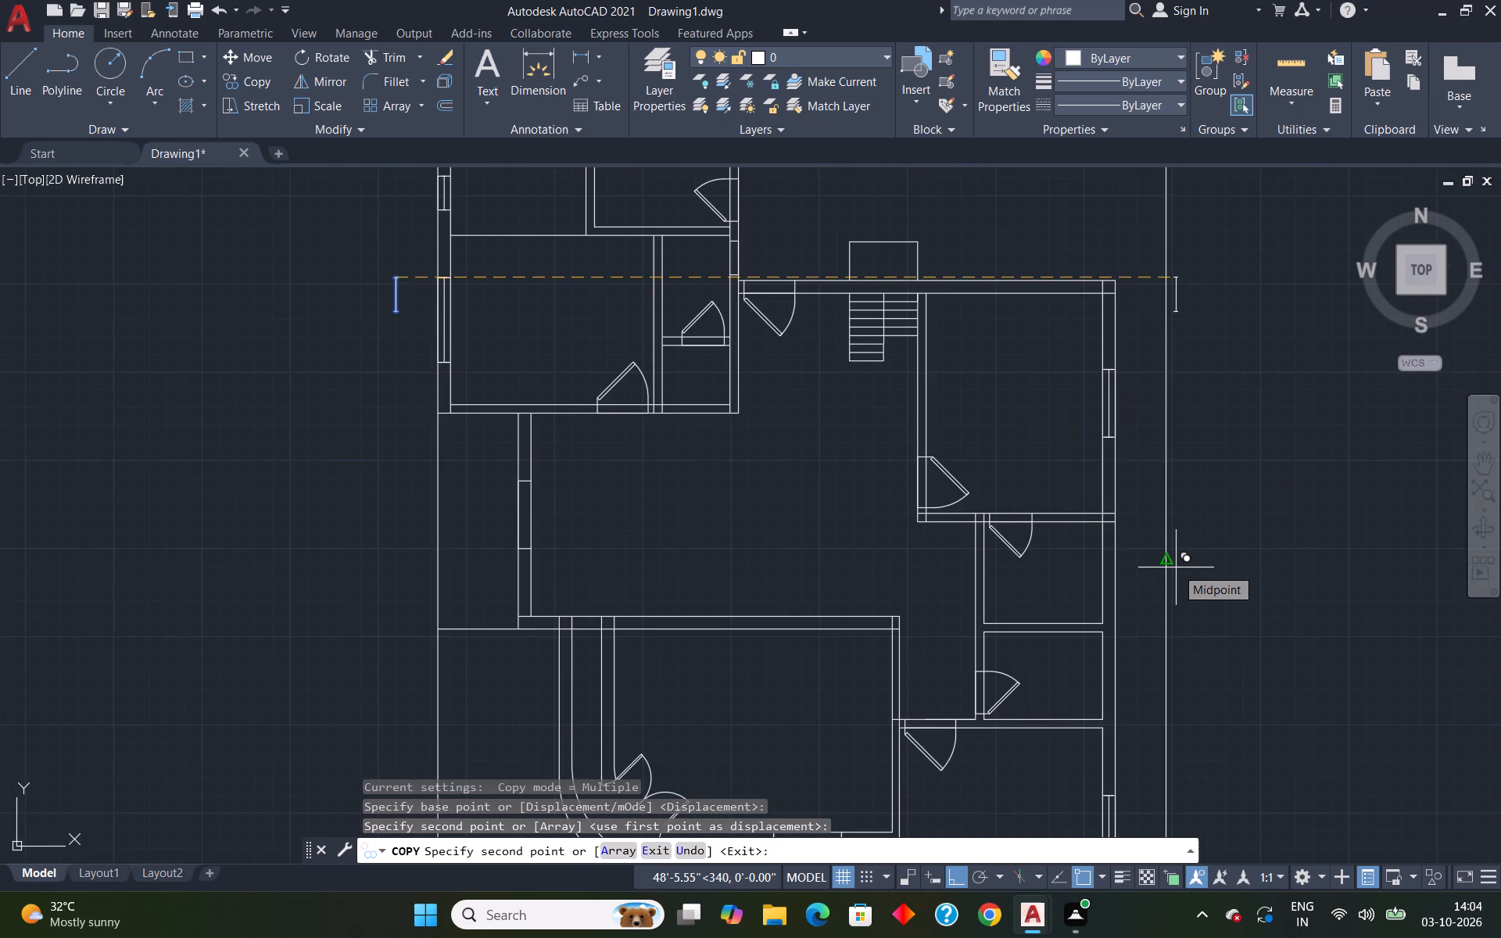
key(Escape)
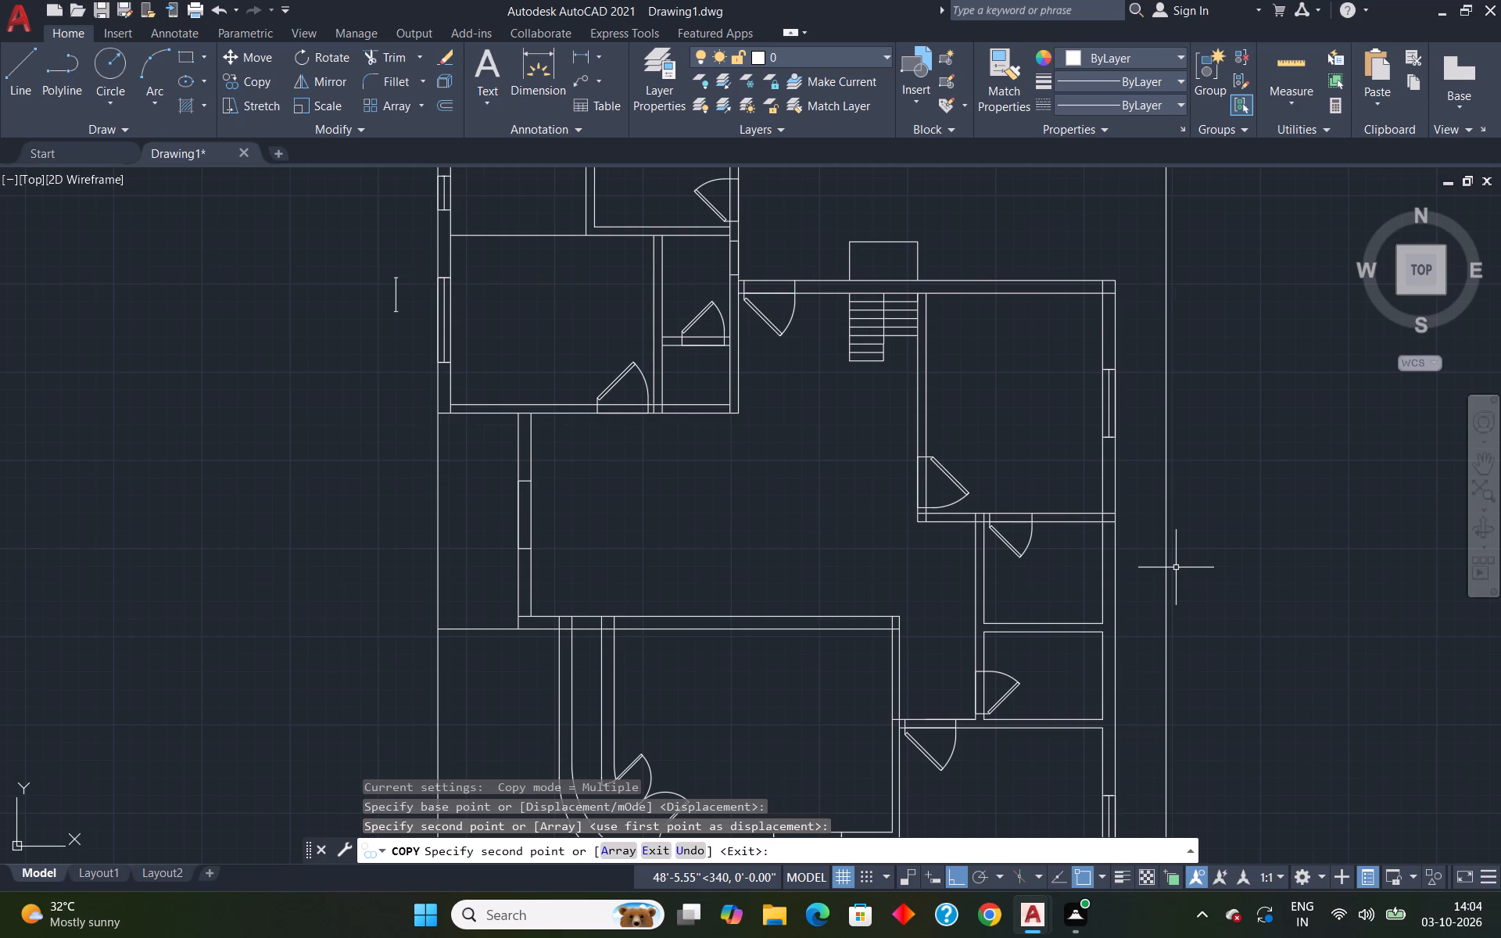
Measure the small room directly below the upper-right room with the quick measure tool.
click(1299, 68)
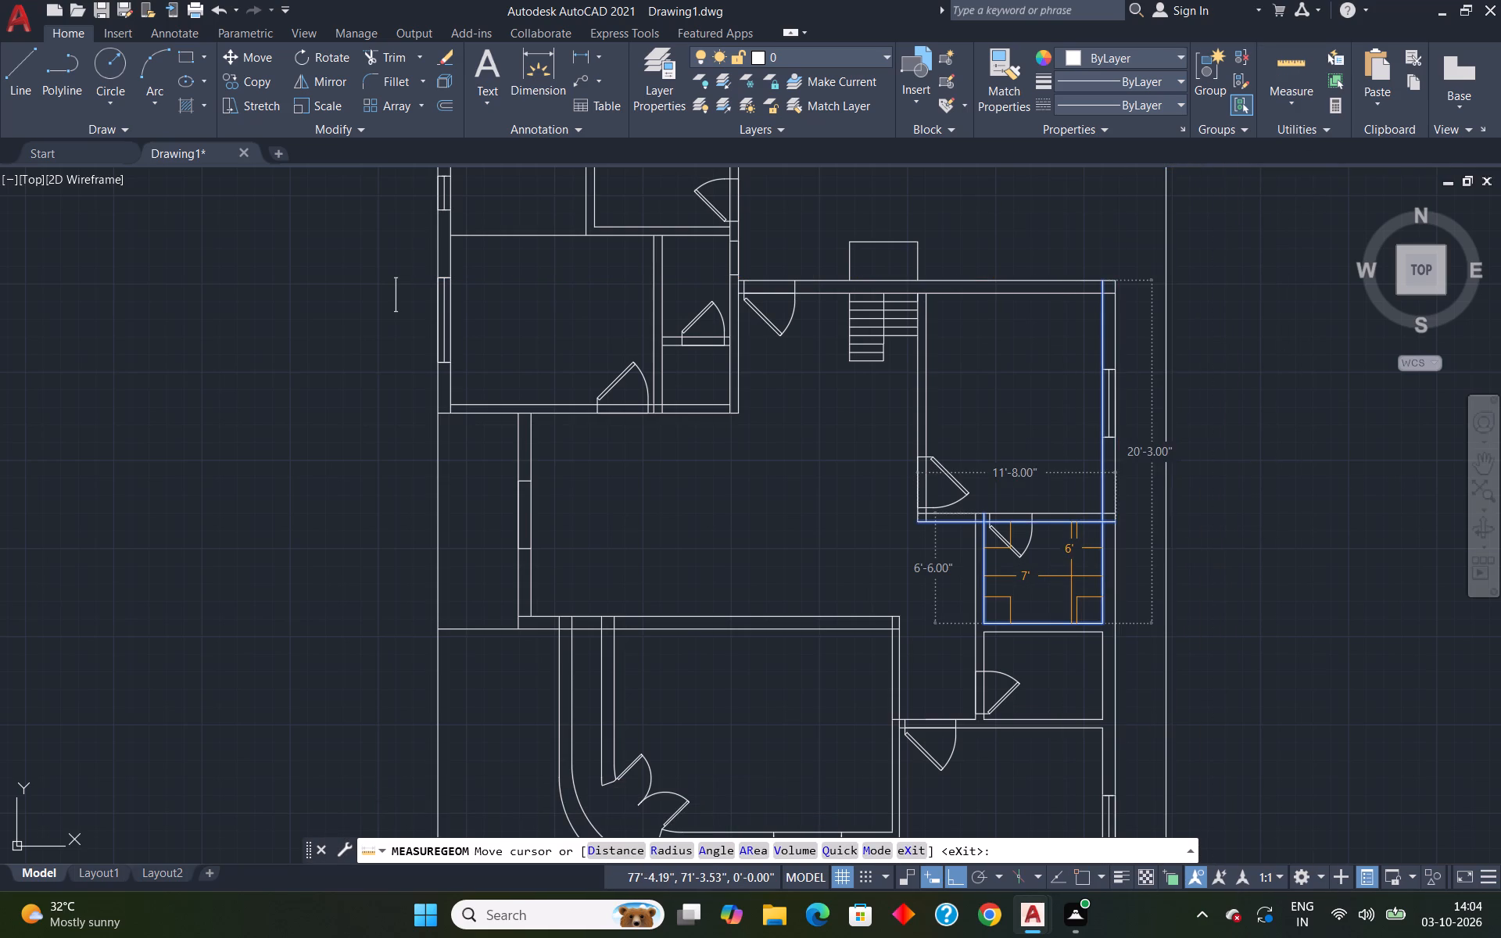
key(Escape)
Outline a 2' window opening in the right outer wall, starting 2' below the upper right inner corner of the small room under the upper-right room.
key(l)
key(Return)
text(tk)
key(Return)
scroll(1119, 541, up, 4)
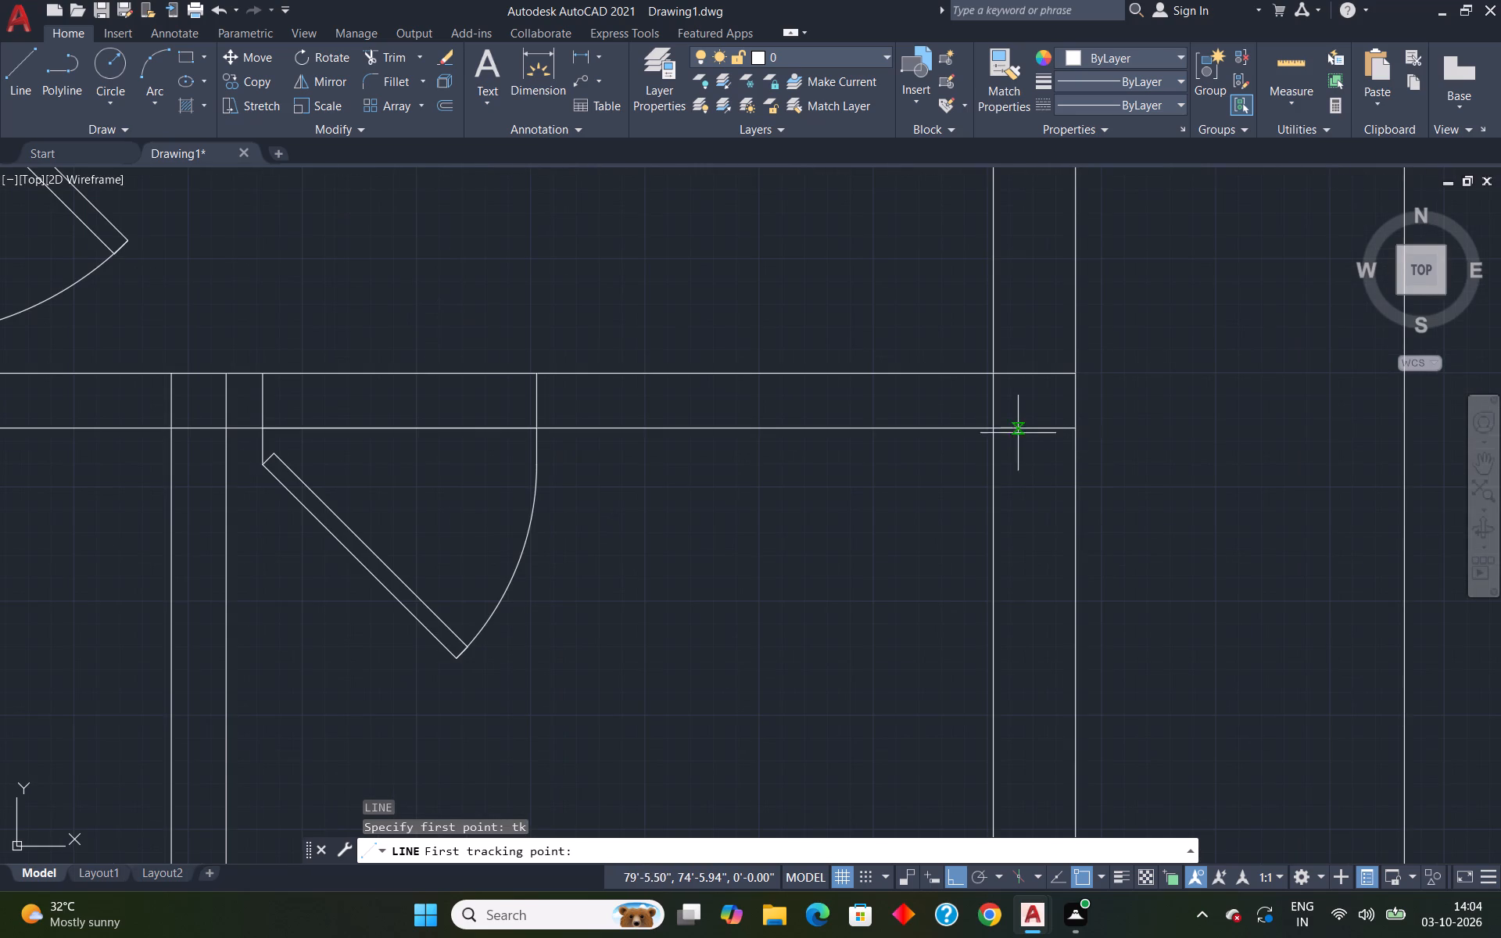
click(991, 432)
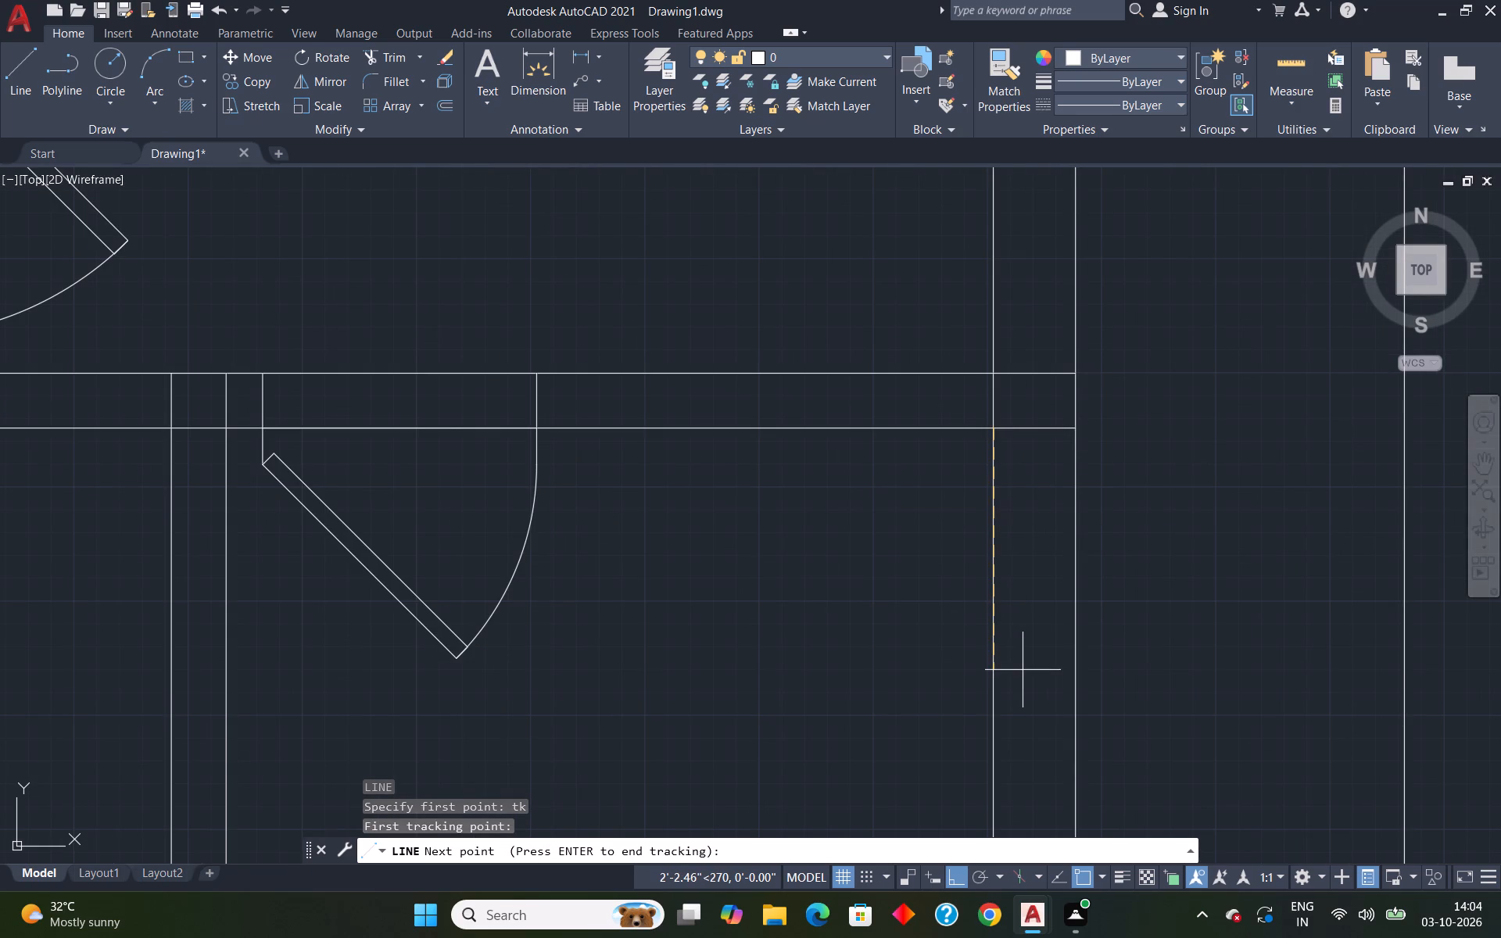
text(2')
key(Return)
key(Return)
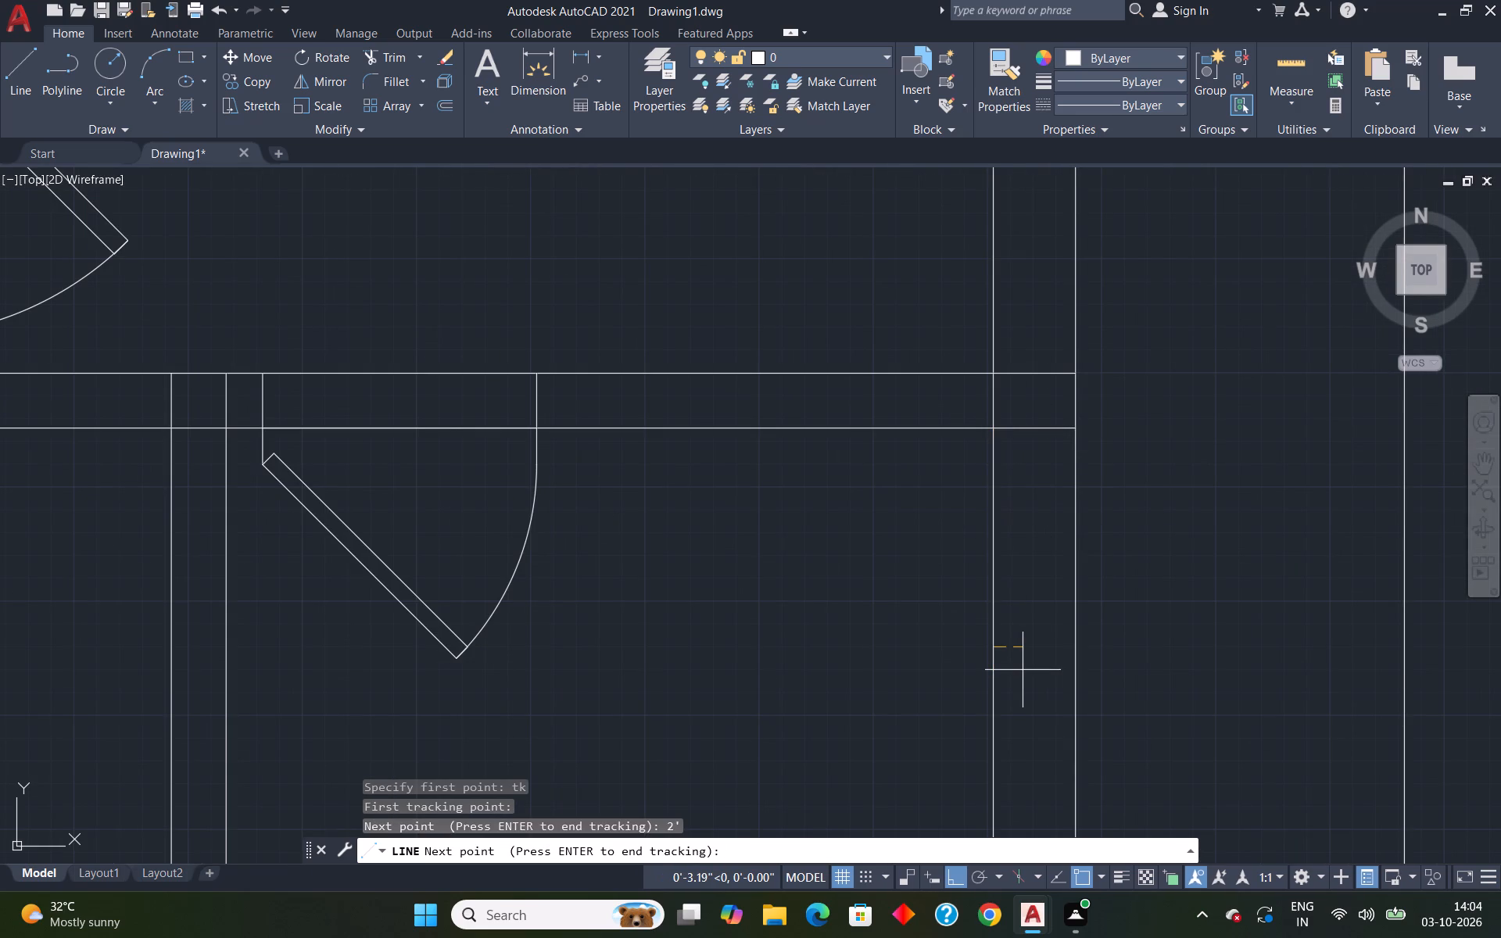
click(1076, 647)
text(2')
key(Return)
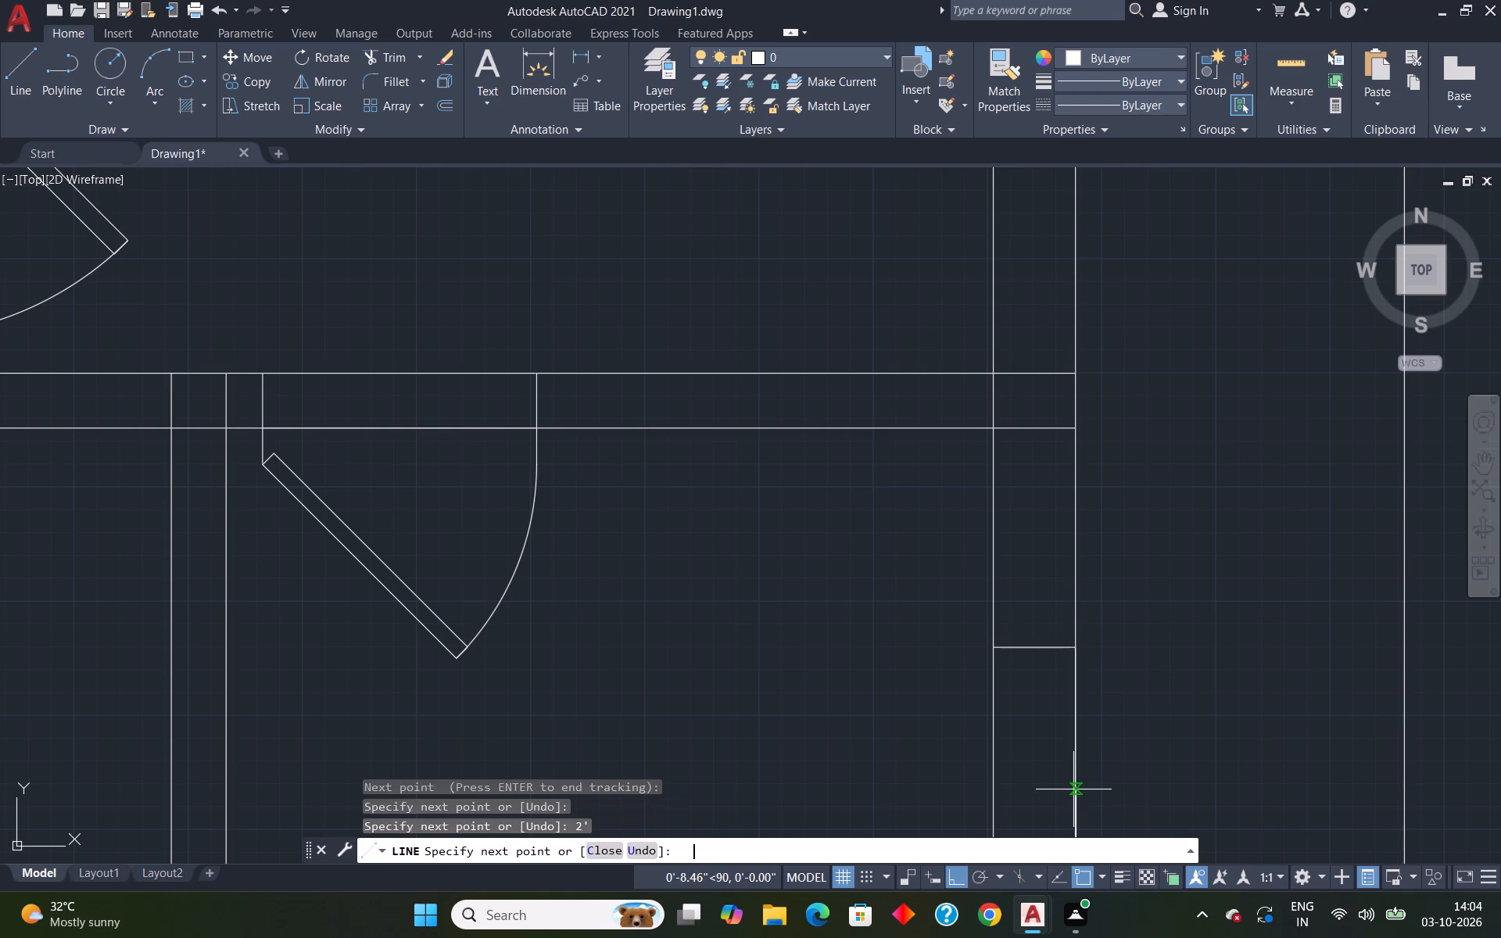
scroll(1073, 786, down, 5)
scroll(1056, 802, up, 3)
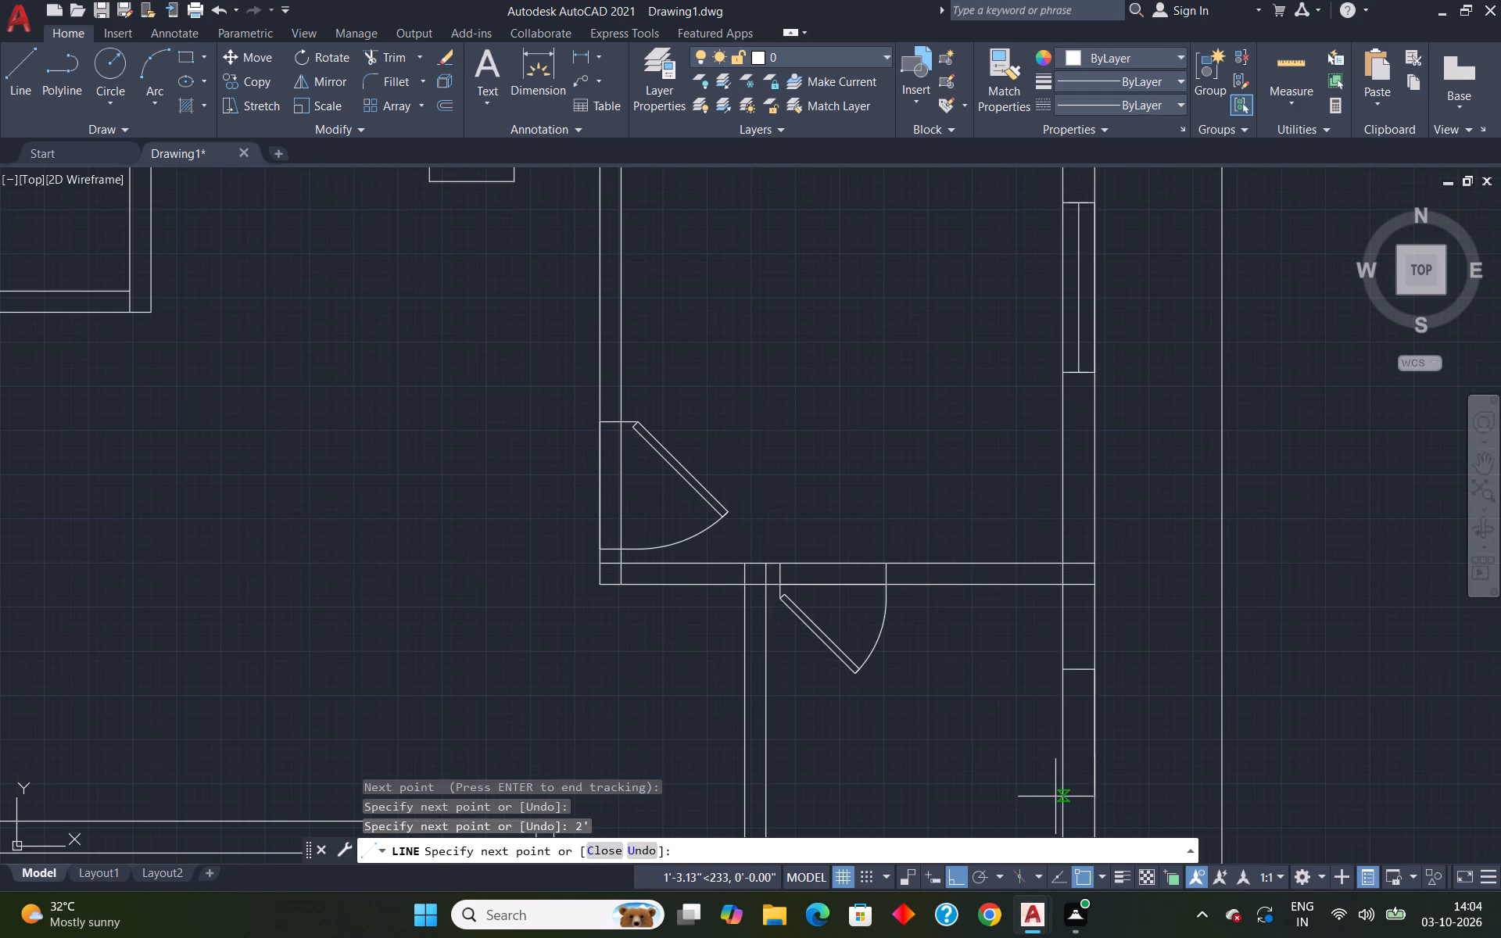
click(1065, 761)
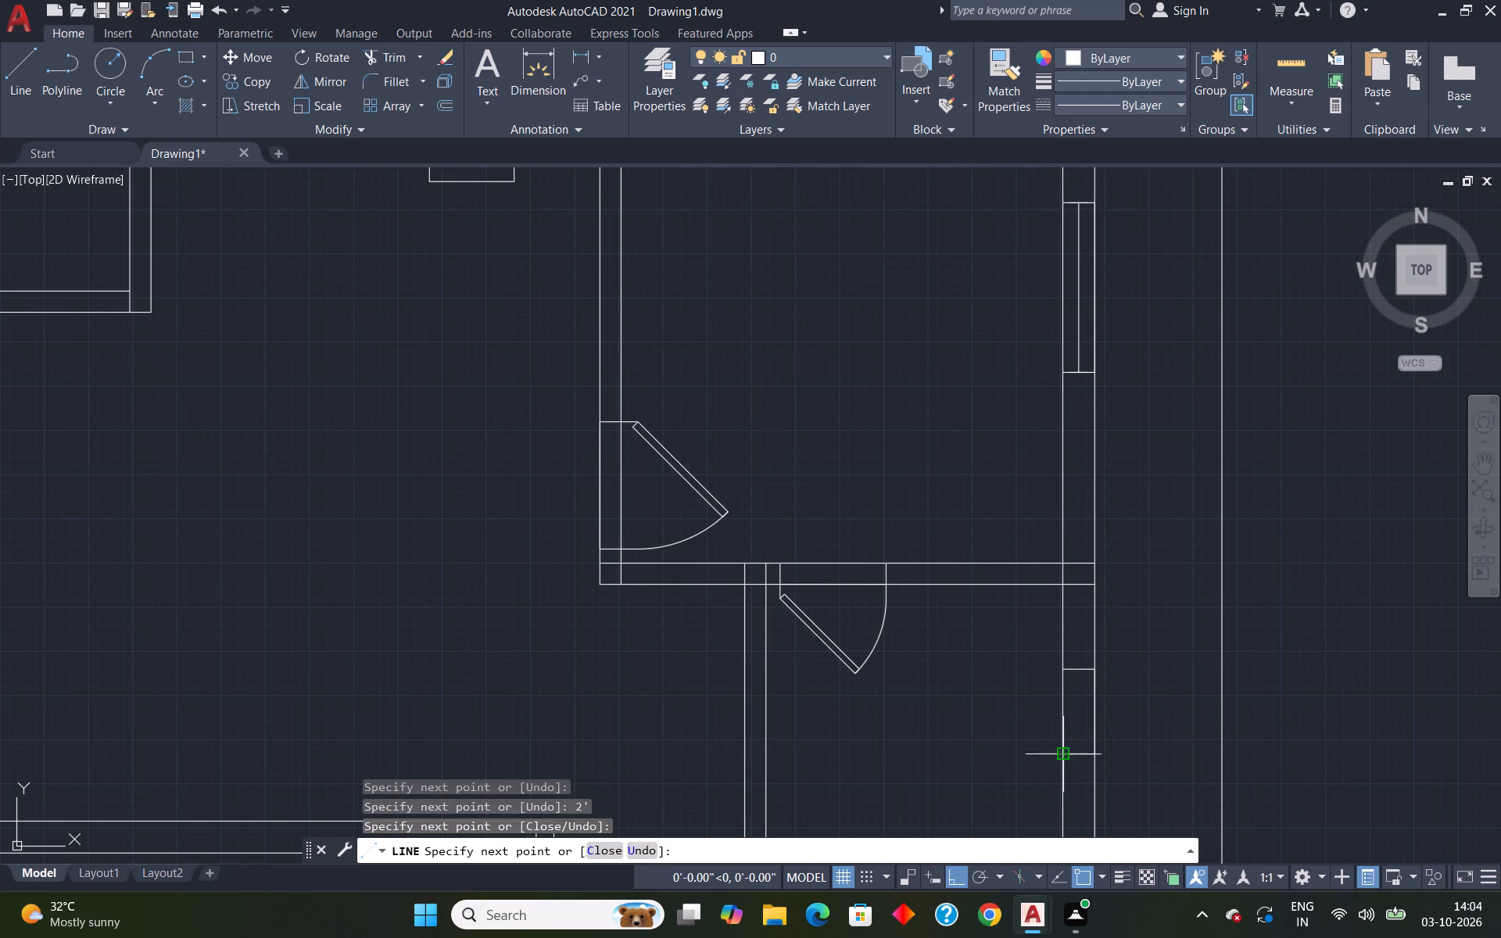
key(Escape)
Draw a line across the right outer wall, starting 2' below the upper right inner corner of the second small room.
scroll(1082, 765, down, 5)
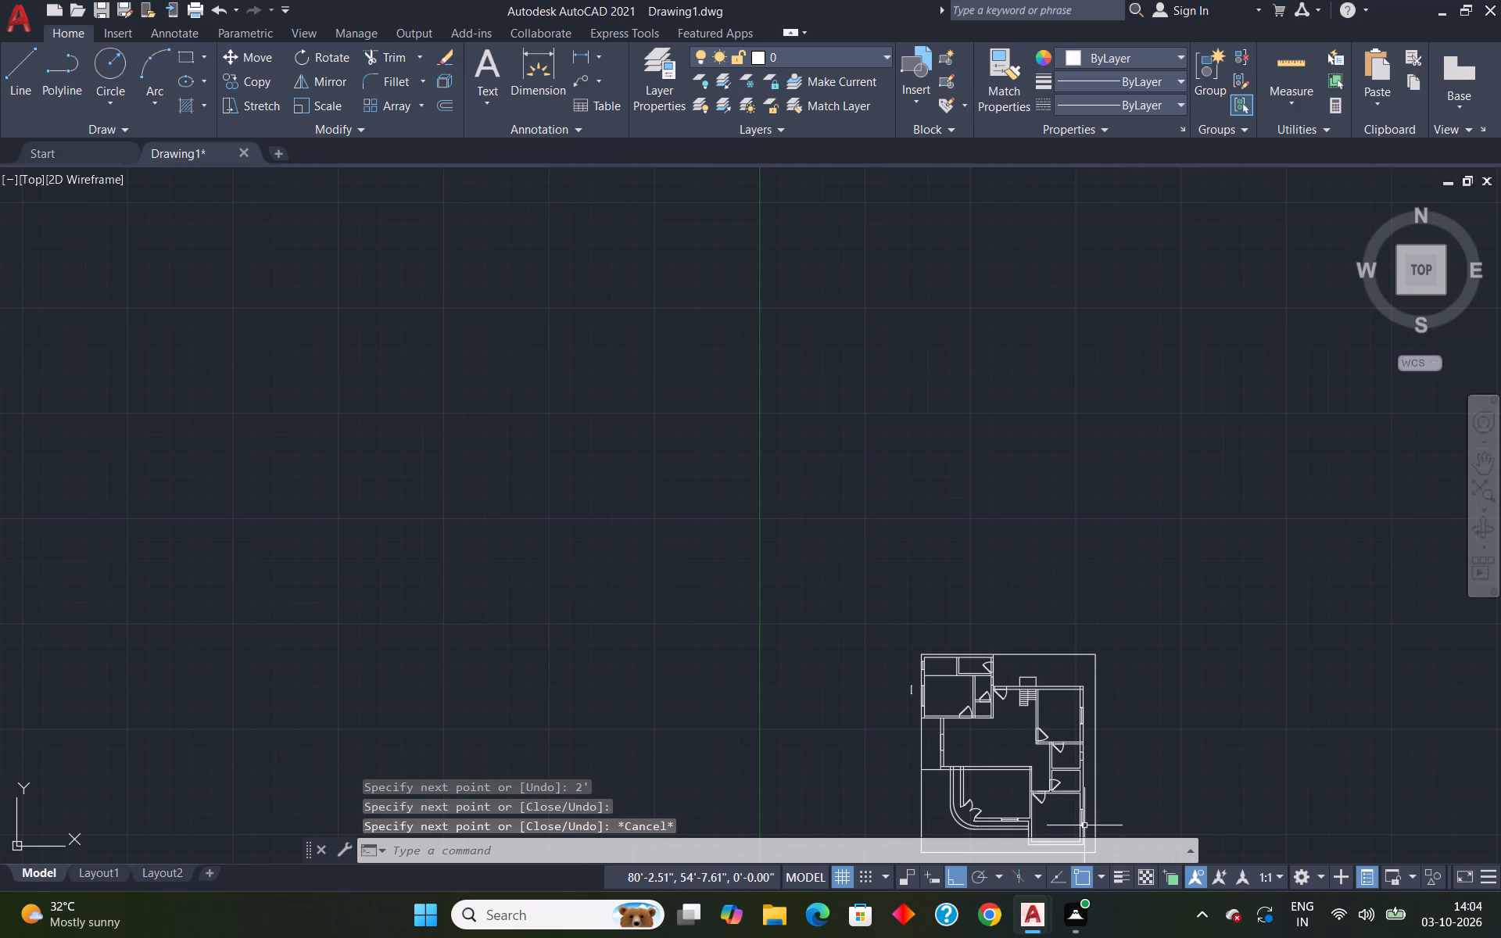
scroll(1083, 818, up, 4)
key(l)
key(Return)
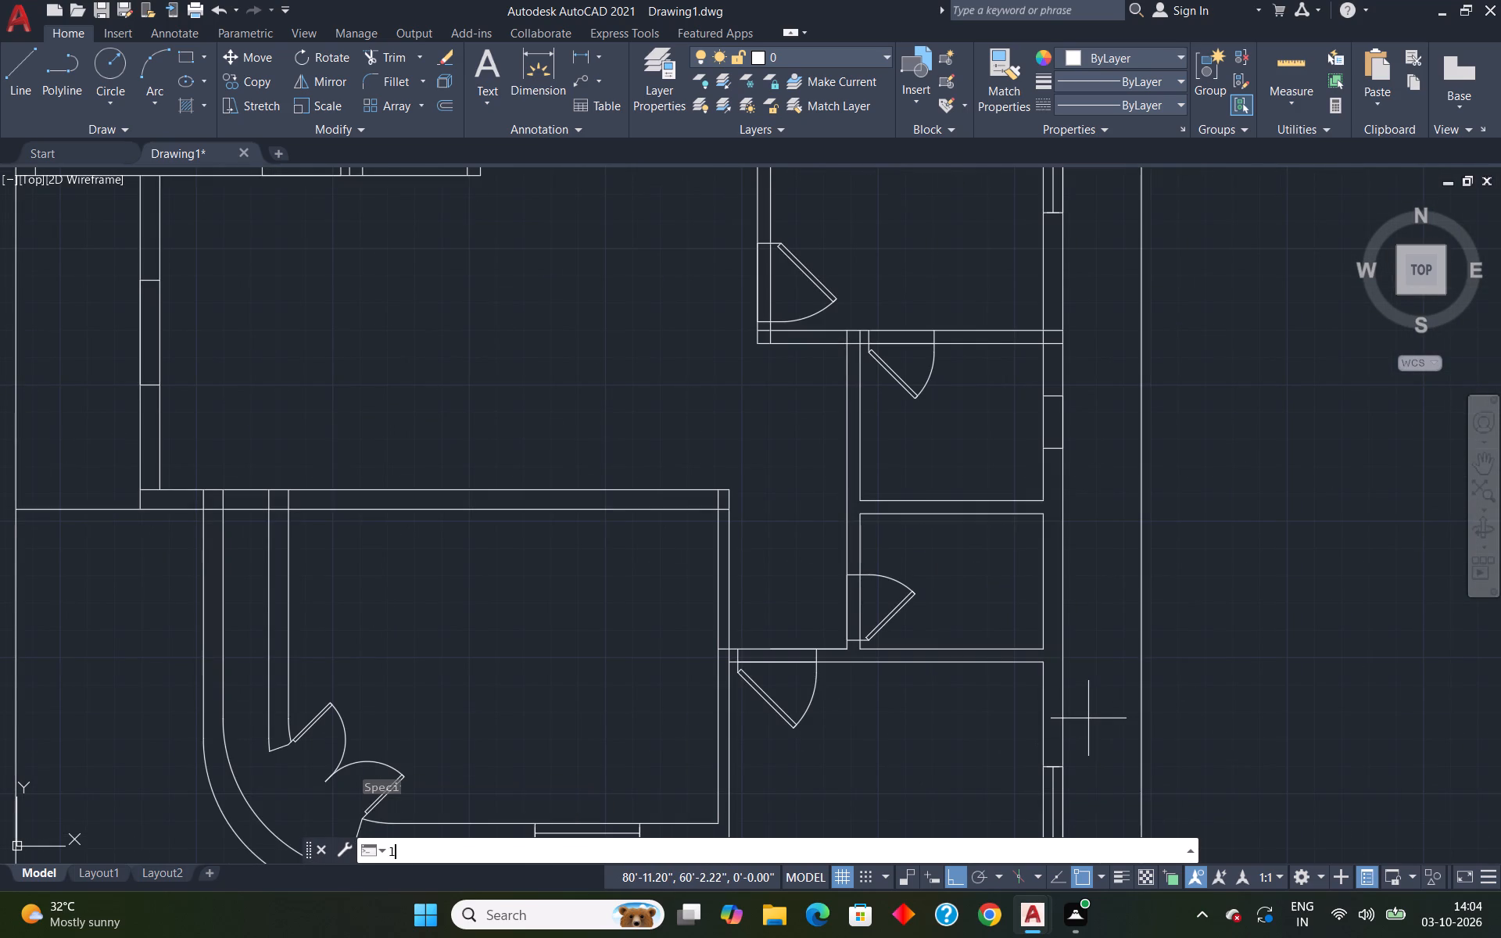
text(tk)
key(Return)
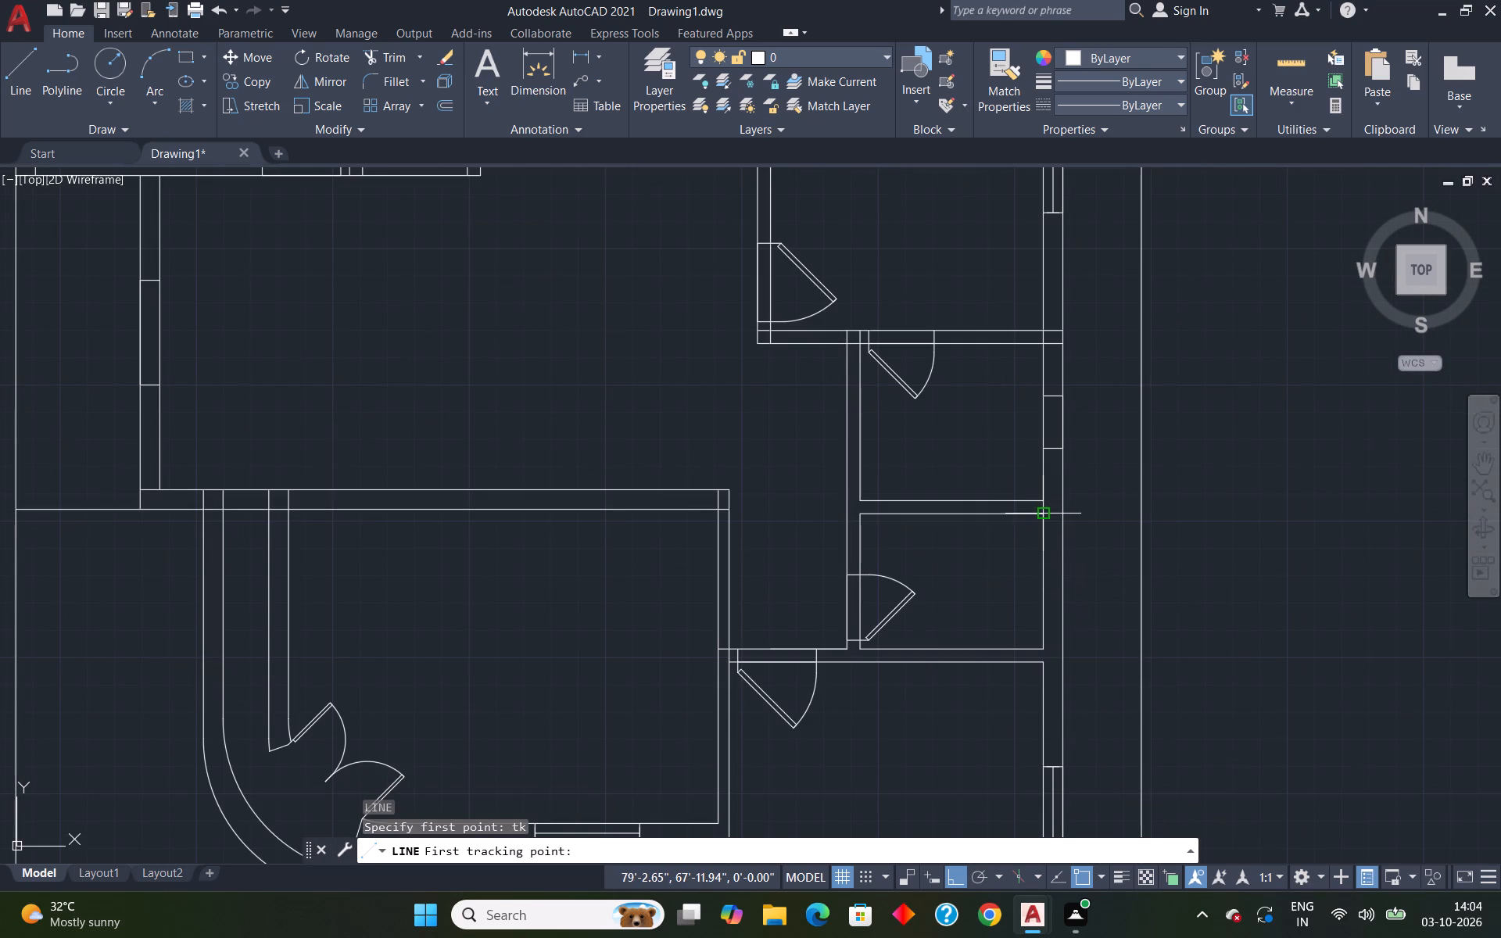
click(1042, 517)
text(2')
key(Return)
key(Return)
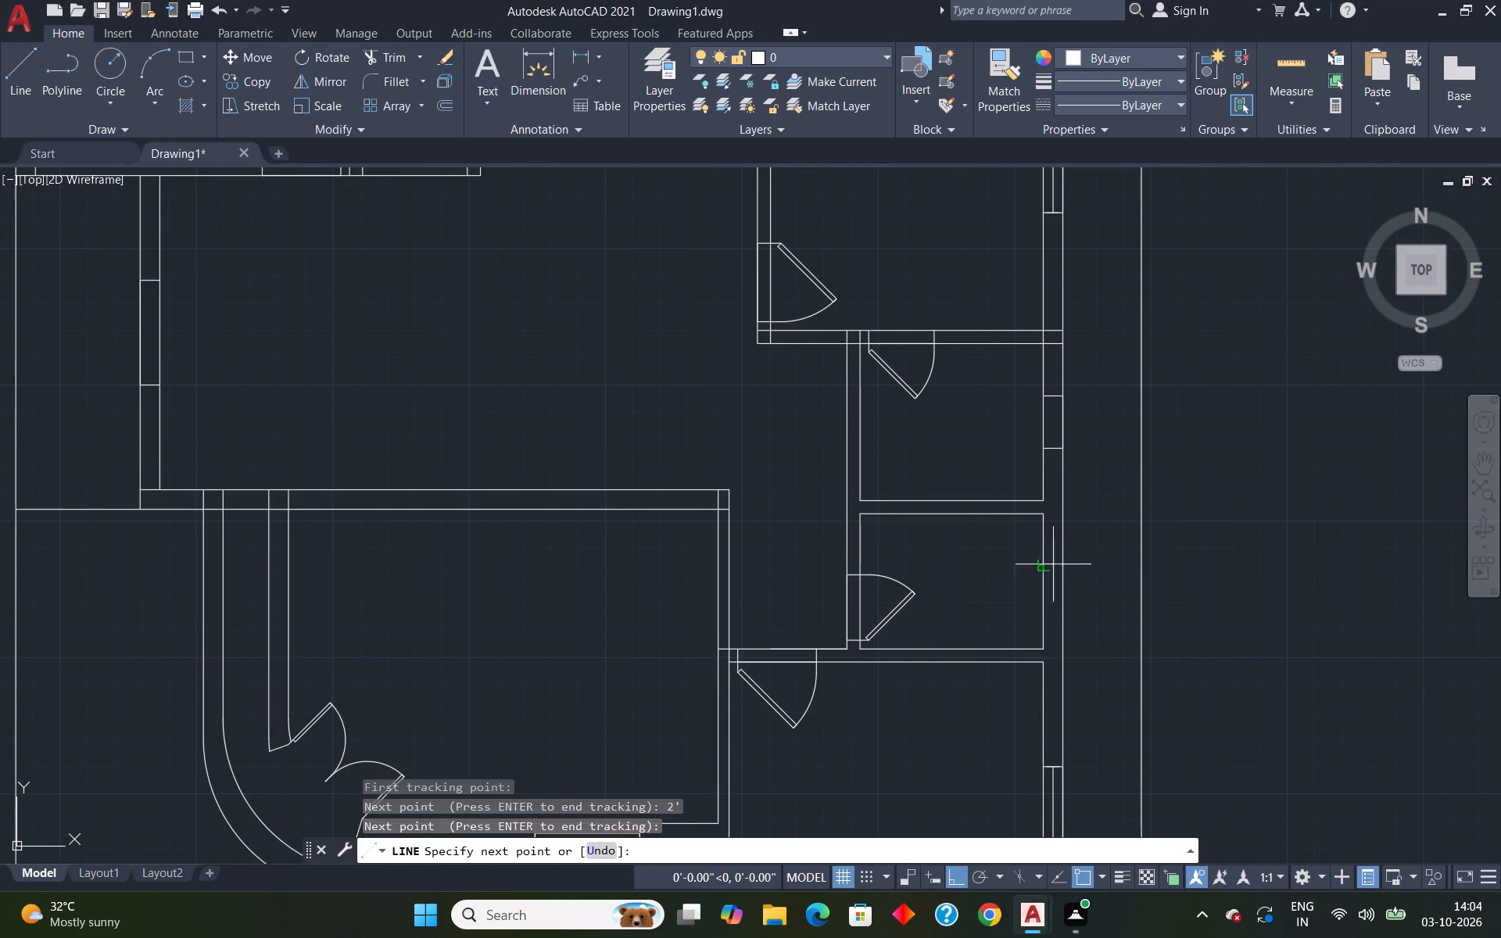
click(1060, 563)
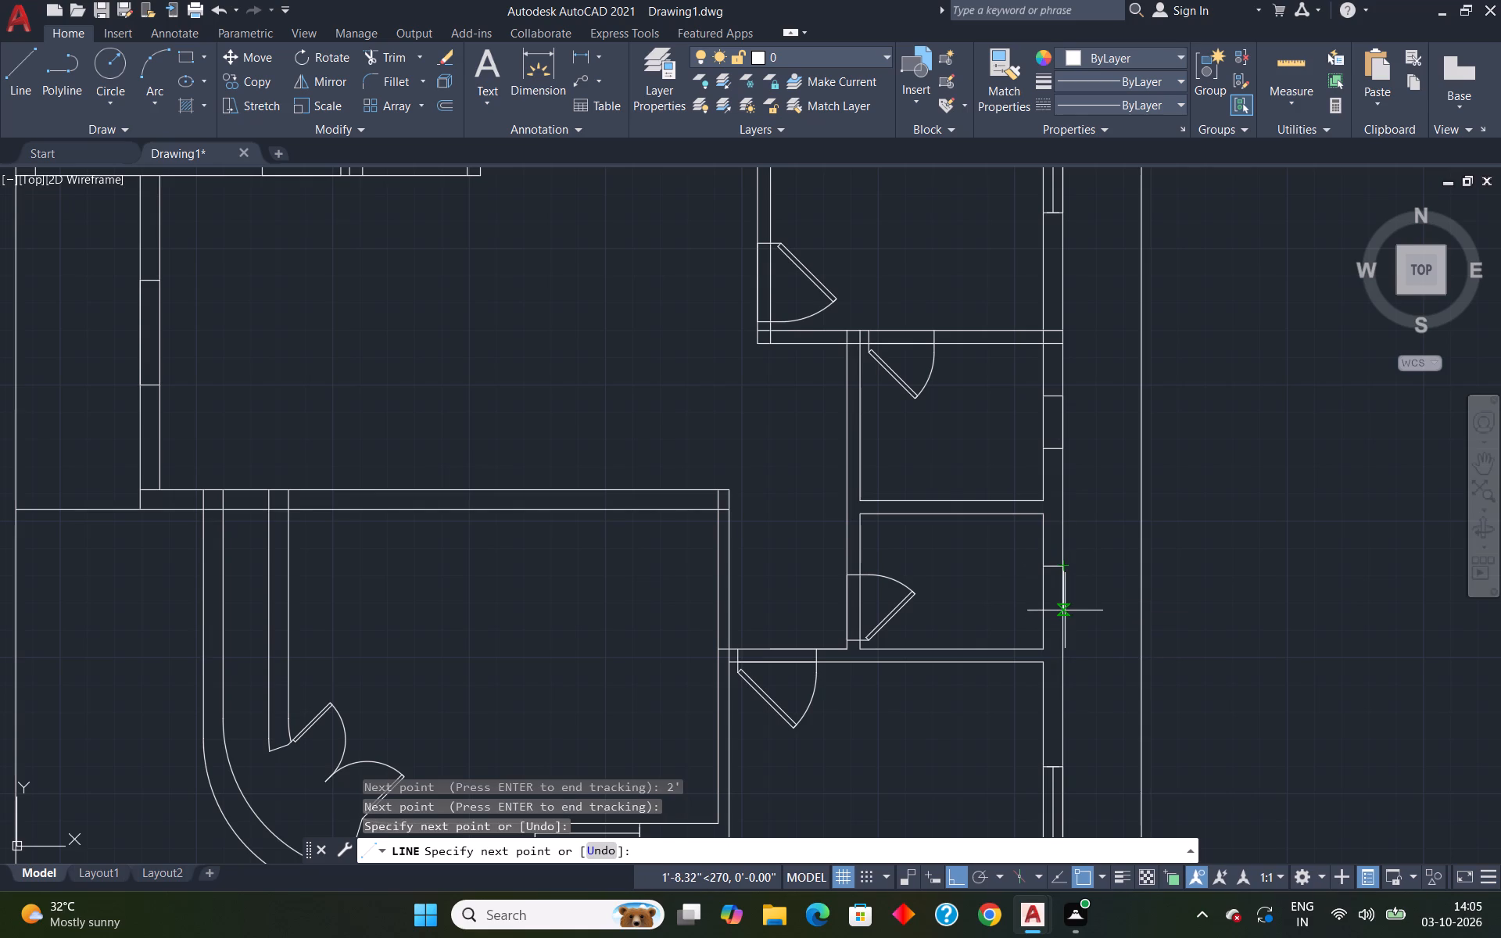
key(Escape)
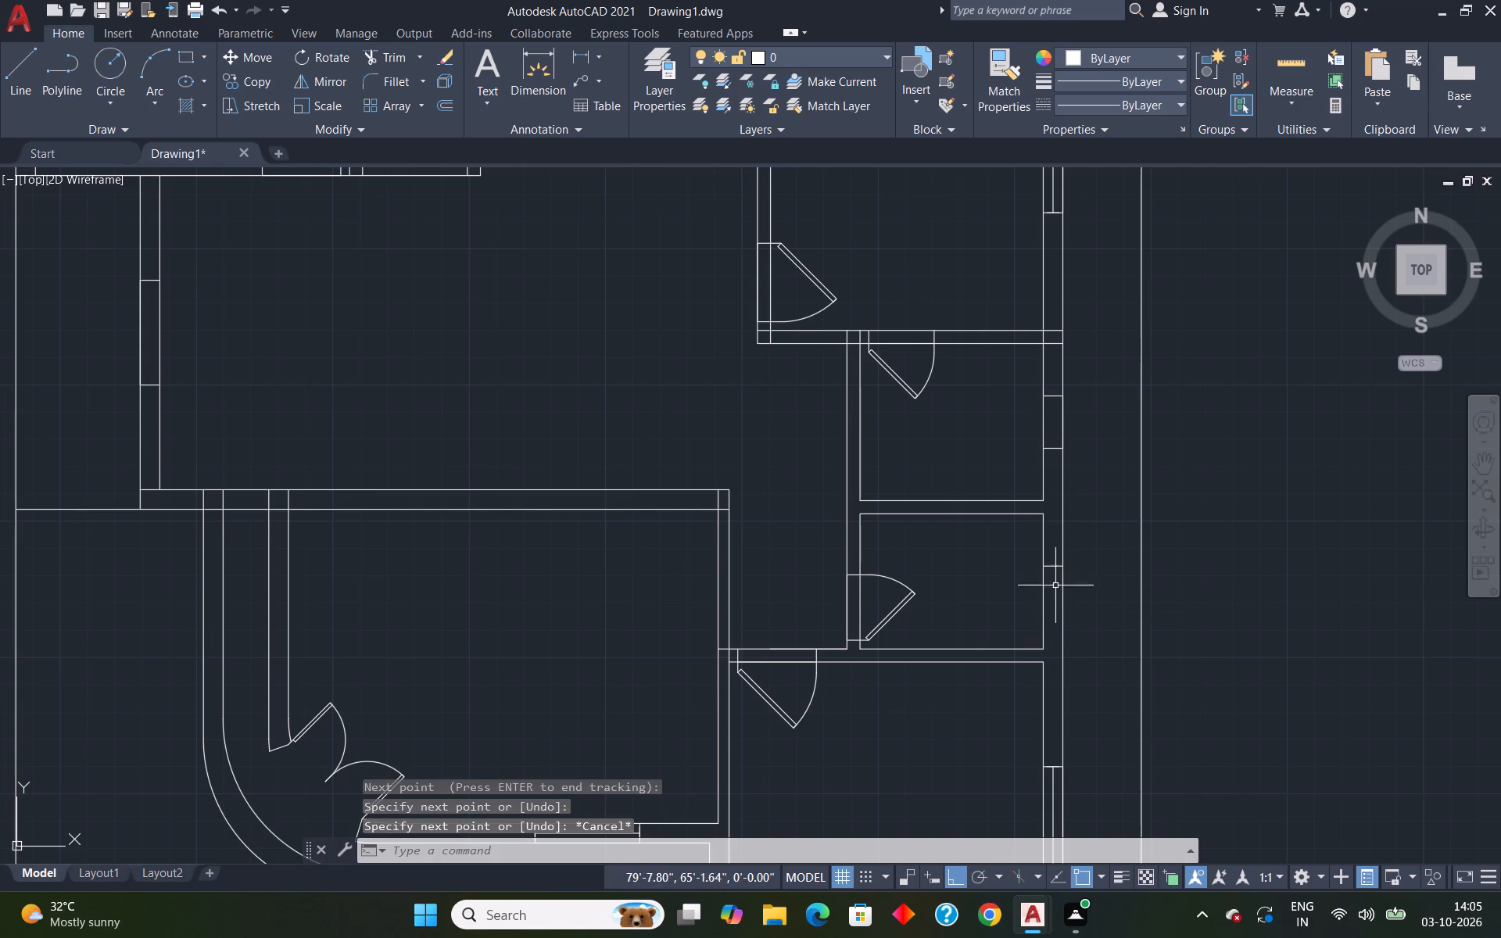
Delete the line drawn across the right outer wall beside the second small room.
click(1054, 566)
key(Delete)
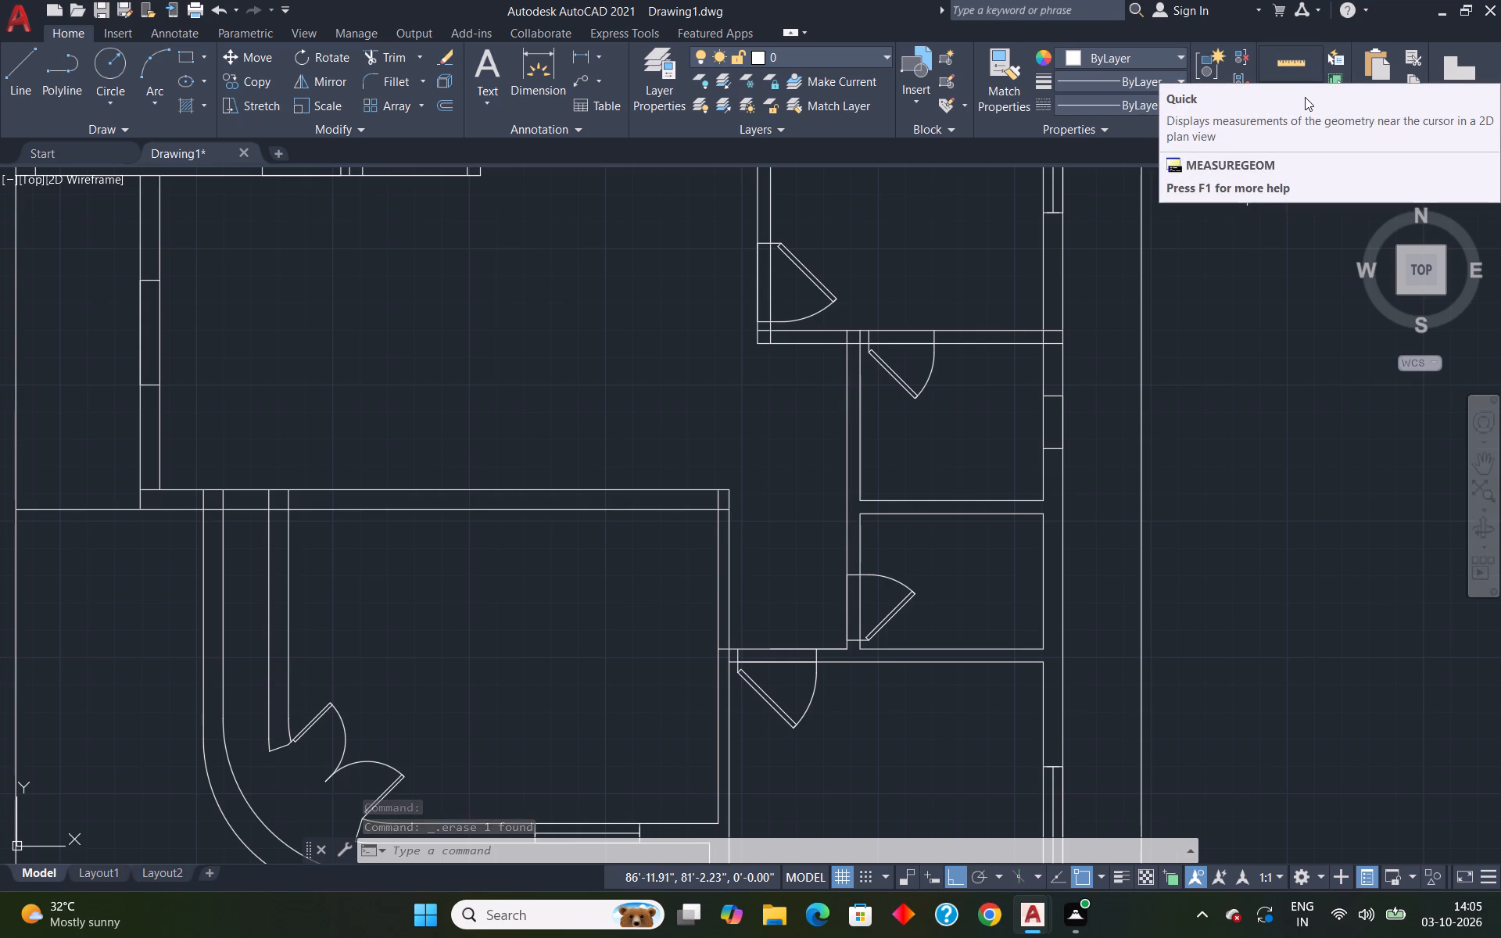
Outline a 2' window opening in the right outer wall, starting 1'7" below the upper right inner corner of the second small room.
key(l)
key(Return)
text(tk)
key(Return)
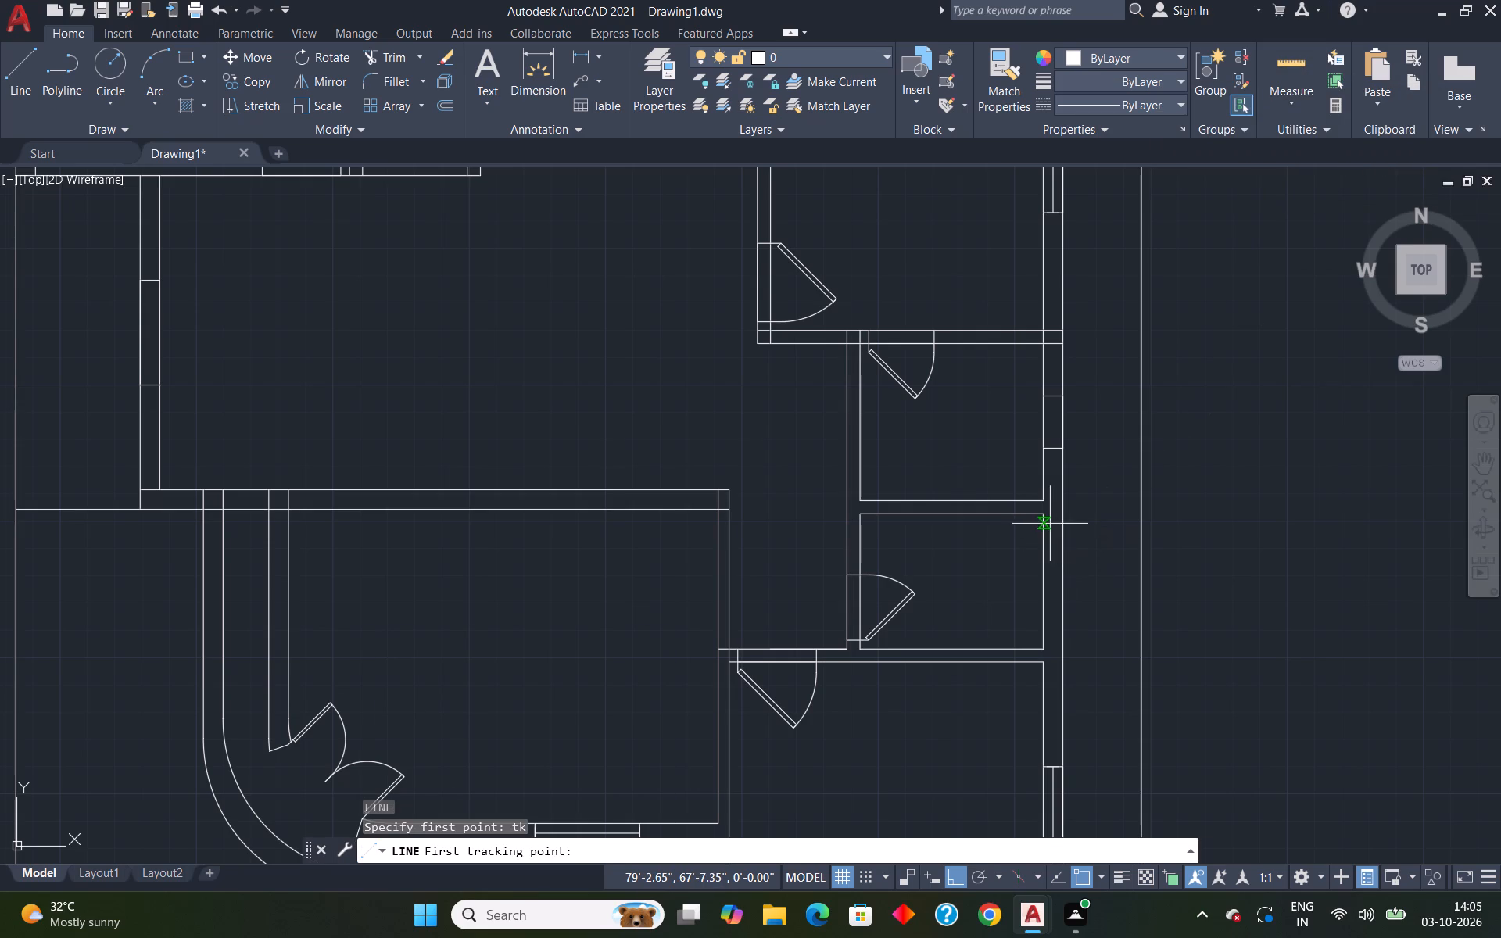
click(1044, 515)
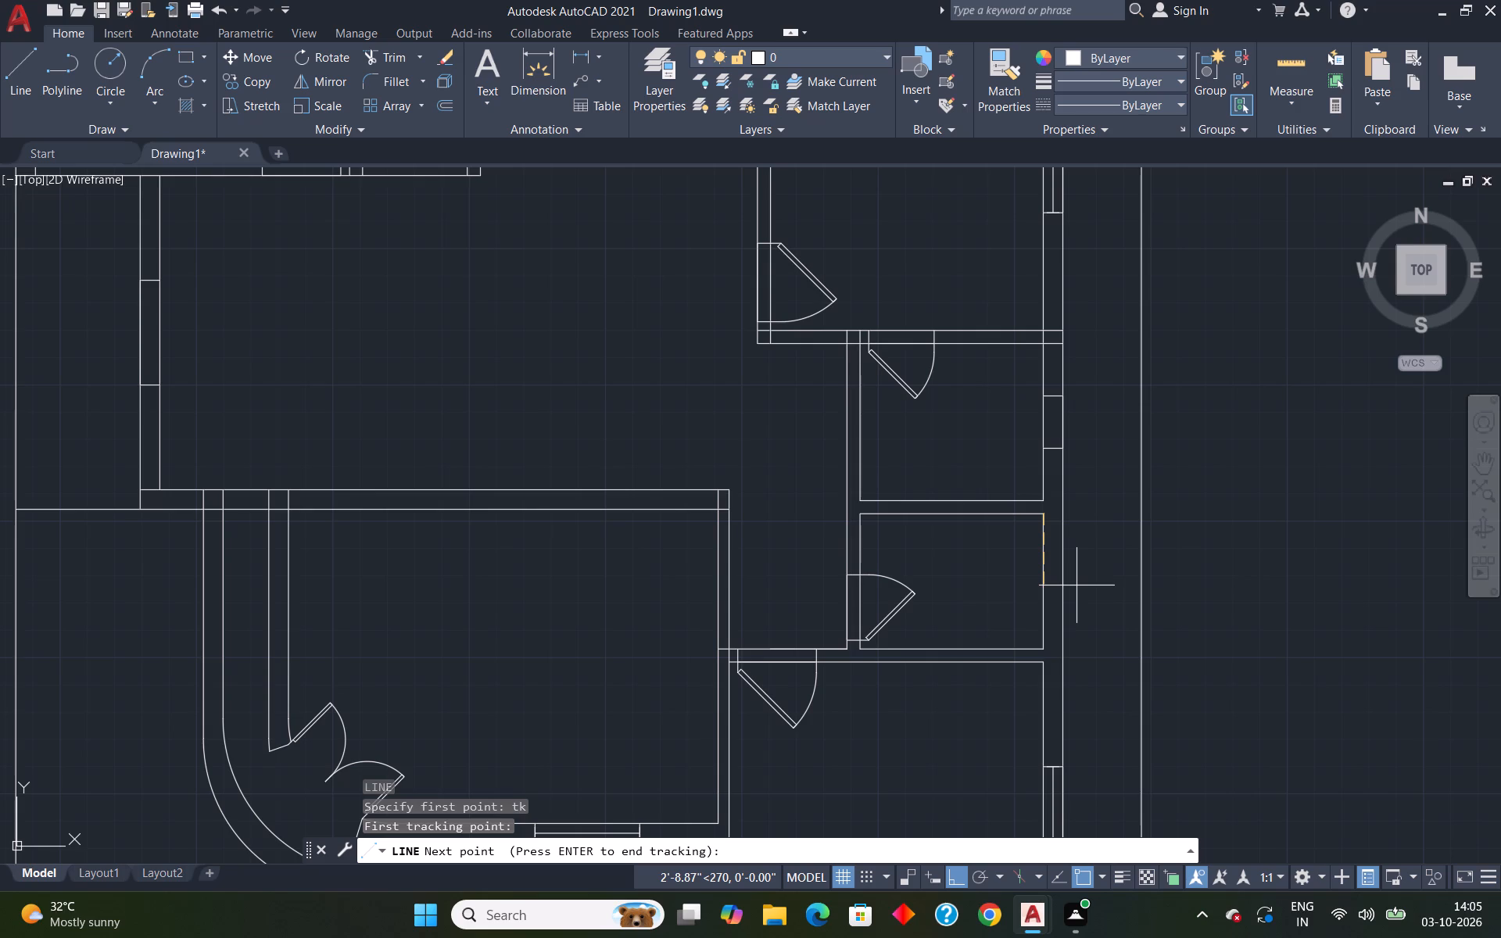
text(1'7)
key(shift+quotedbl)
key(Return)
key(Return)
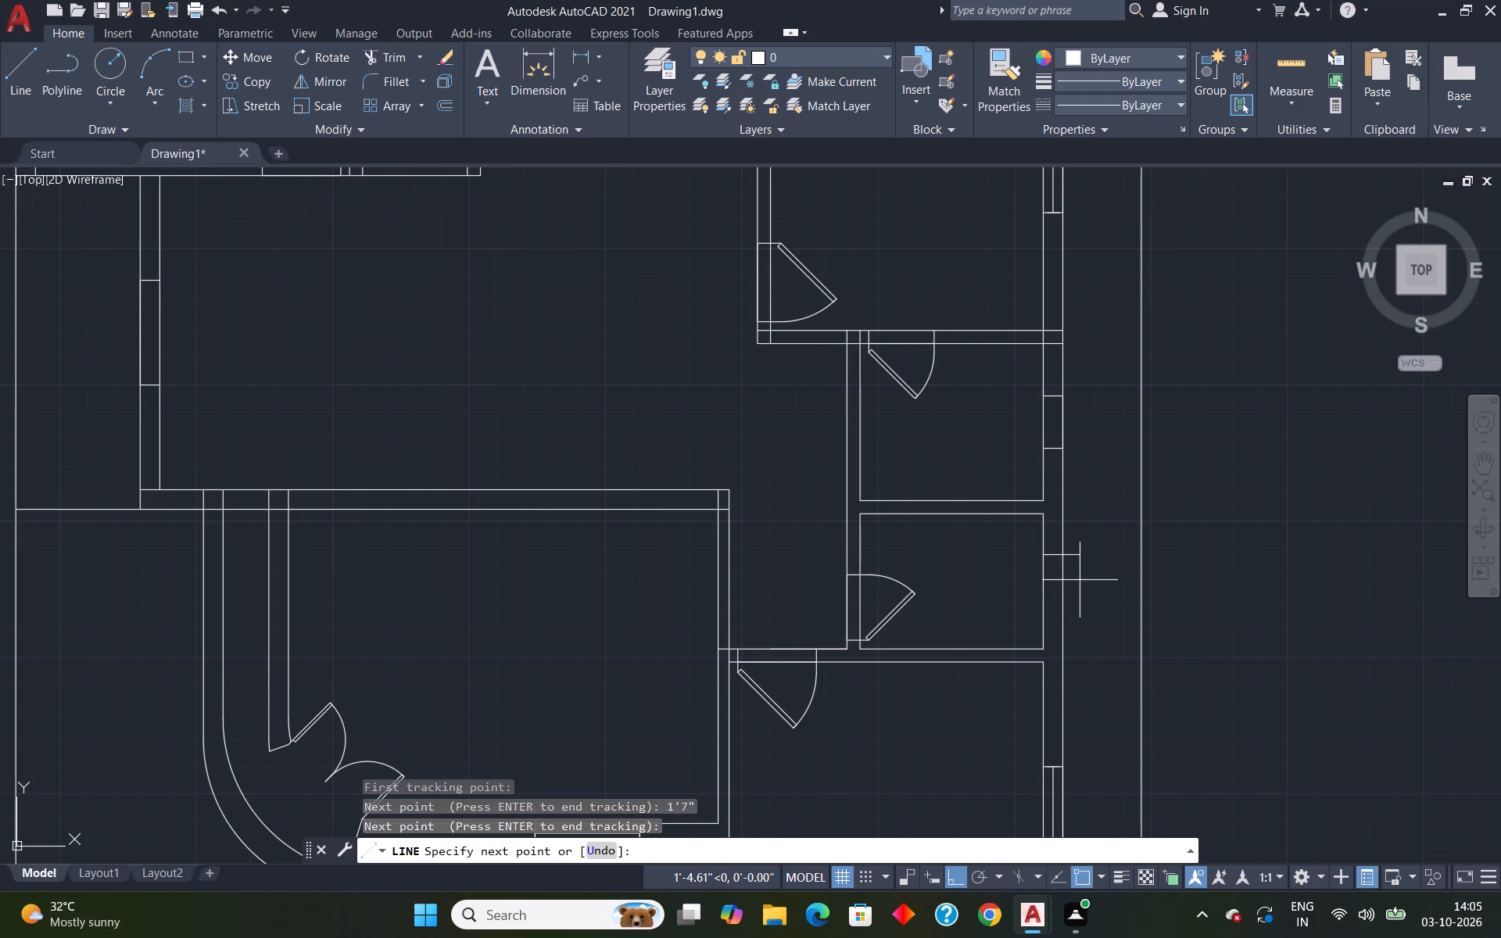
click(1062, 550)
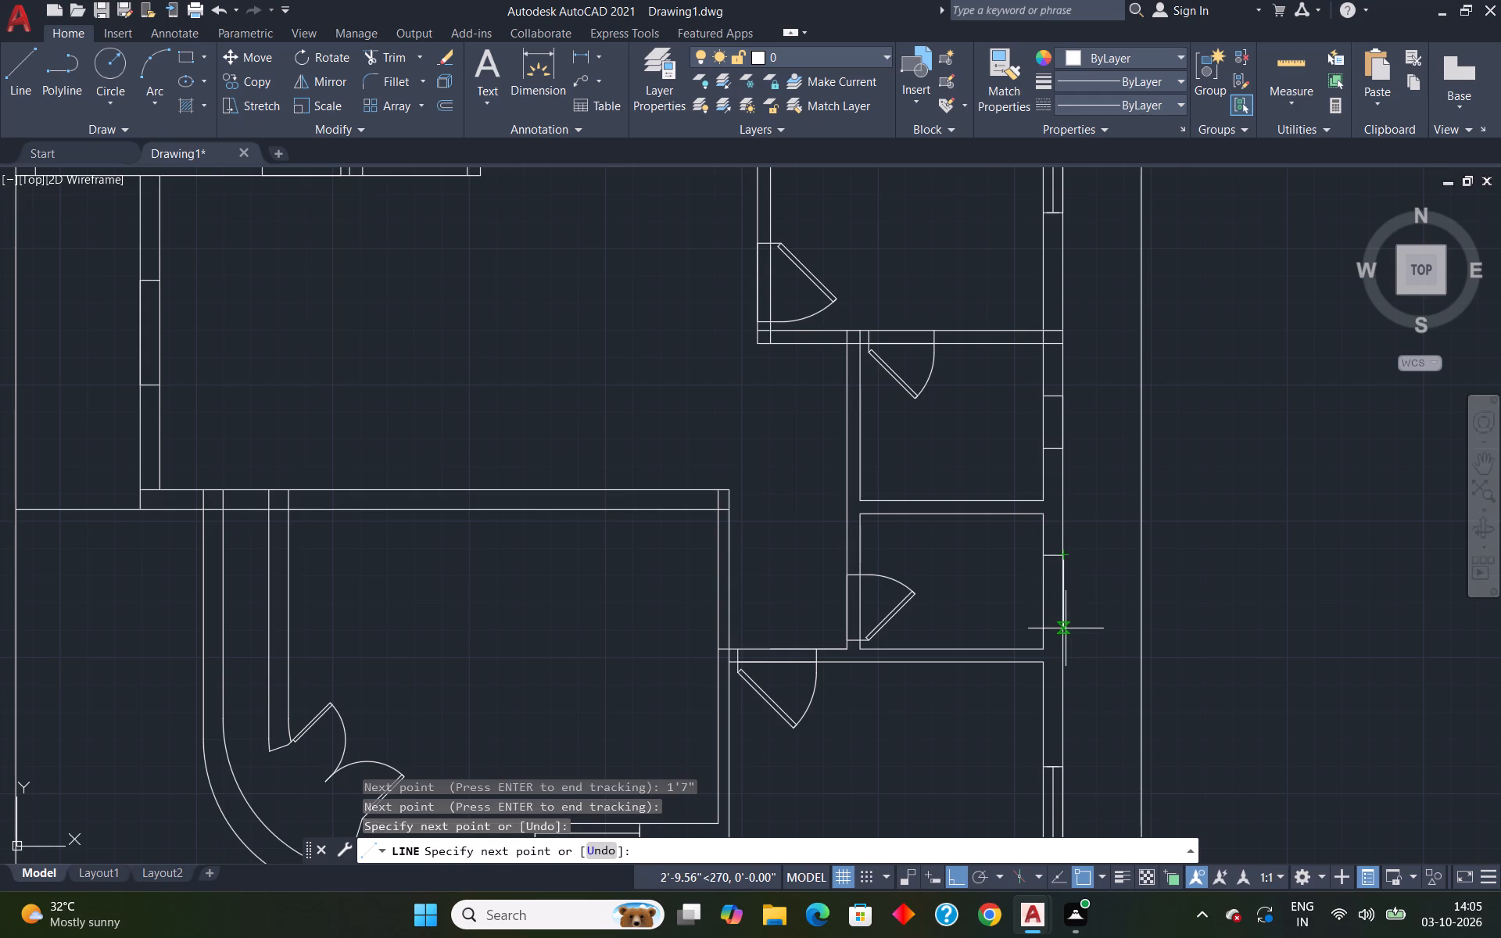
text(2')
key(Return)
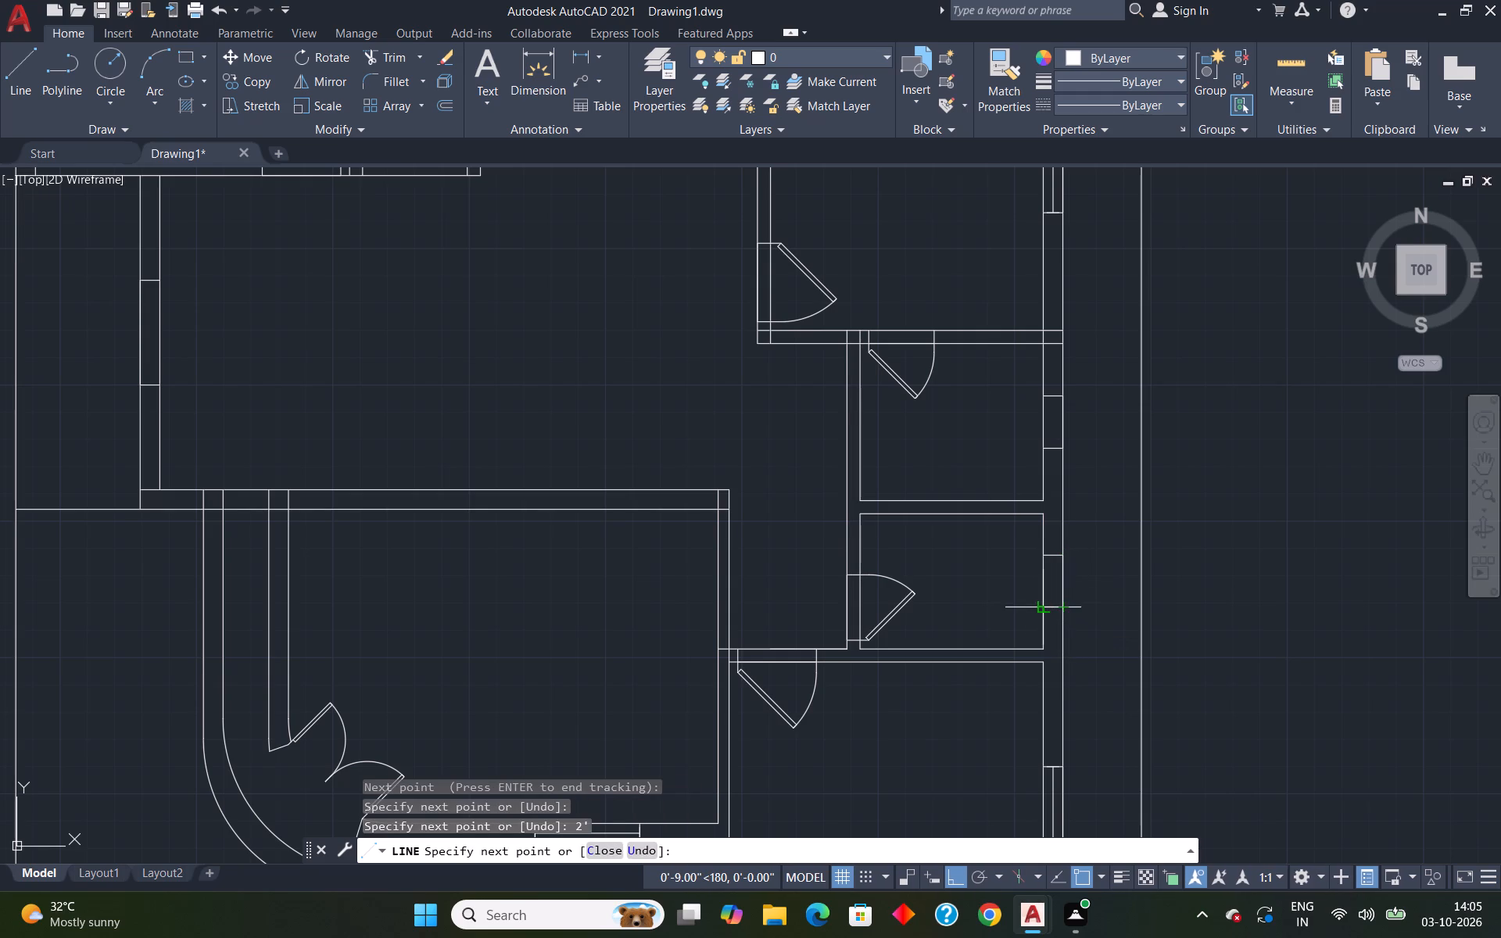
click(1045, 603)
key(Escape)
Copy the 2' window block by its upper end midpoint into both small rooms' openings in the right outer wall.
scroll(1045, 603, down, 3)
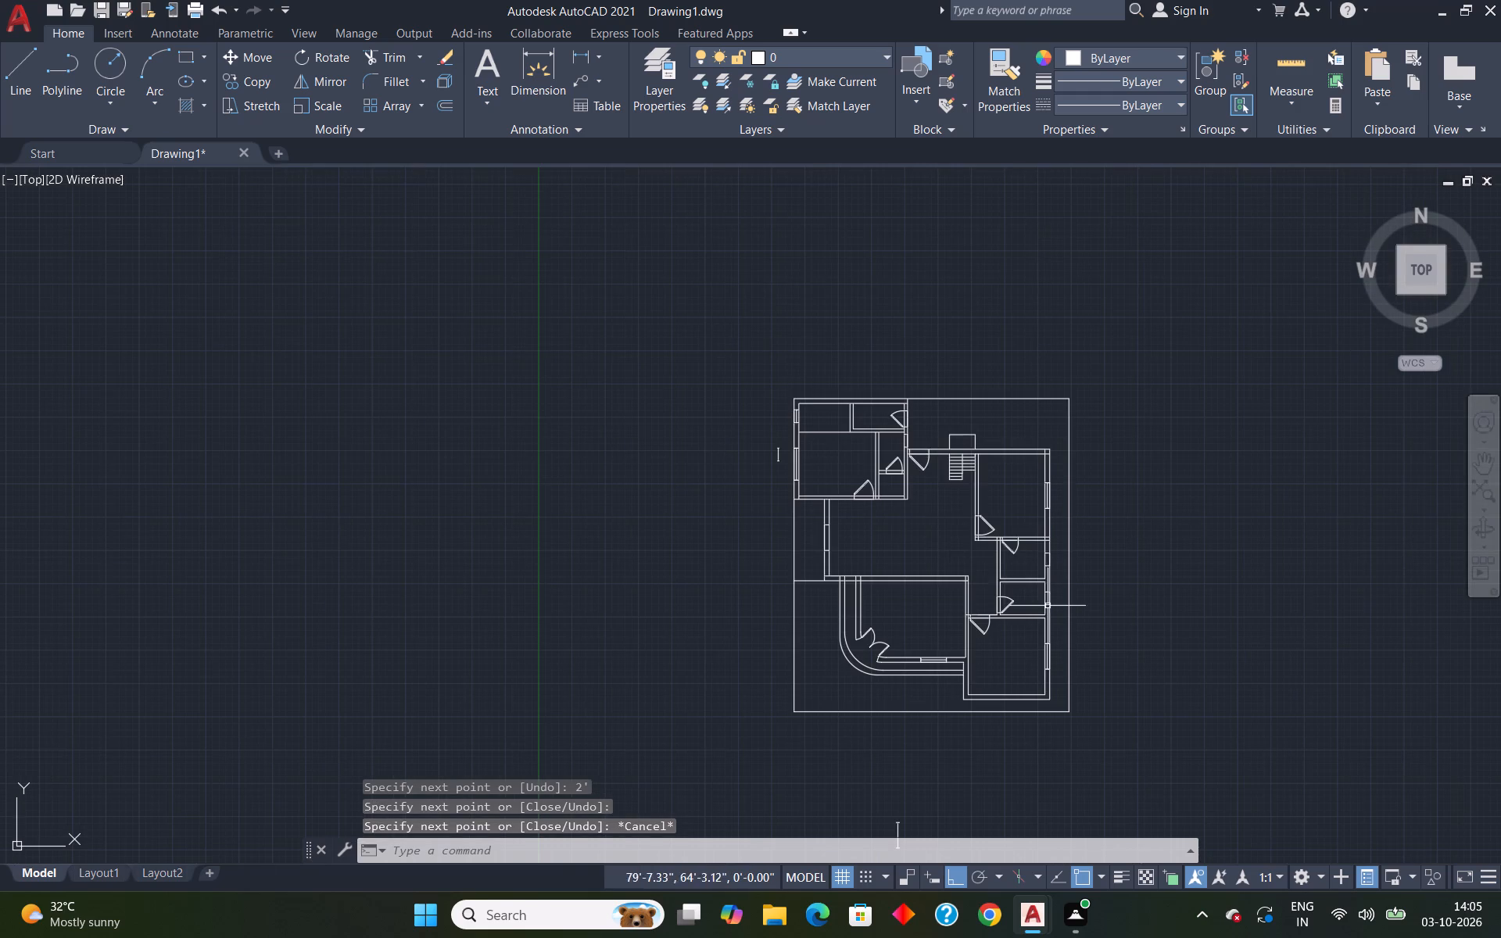
scroll(778, 443, up, 3)
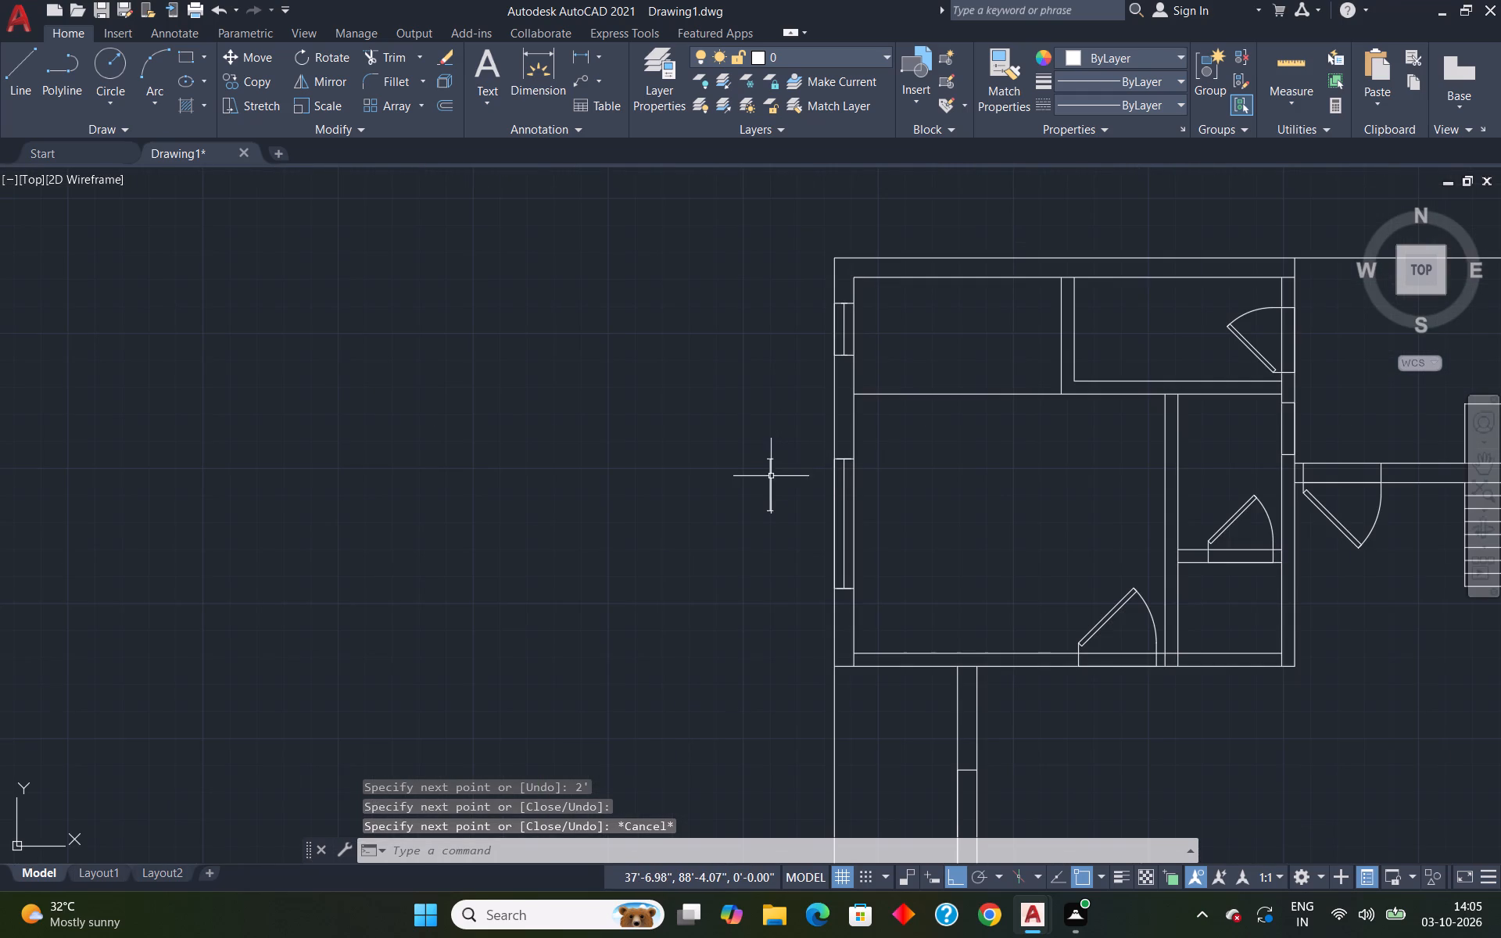
click(768, 478)
key(c)
key(o)
key(Return)
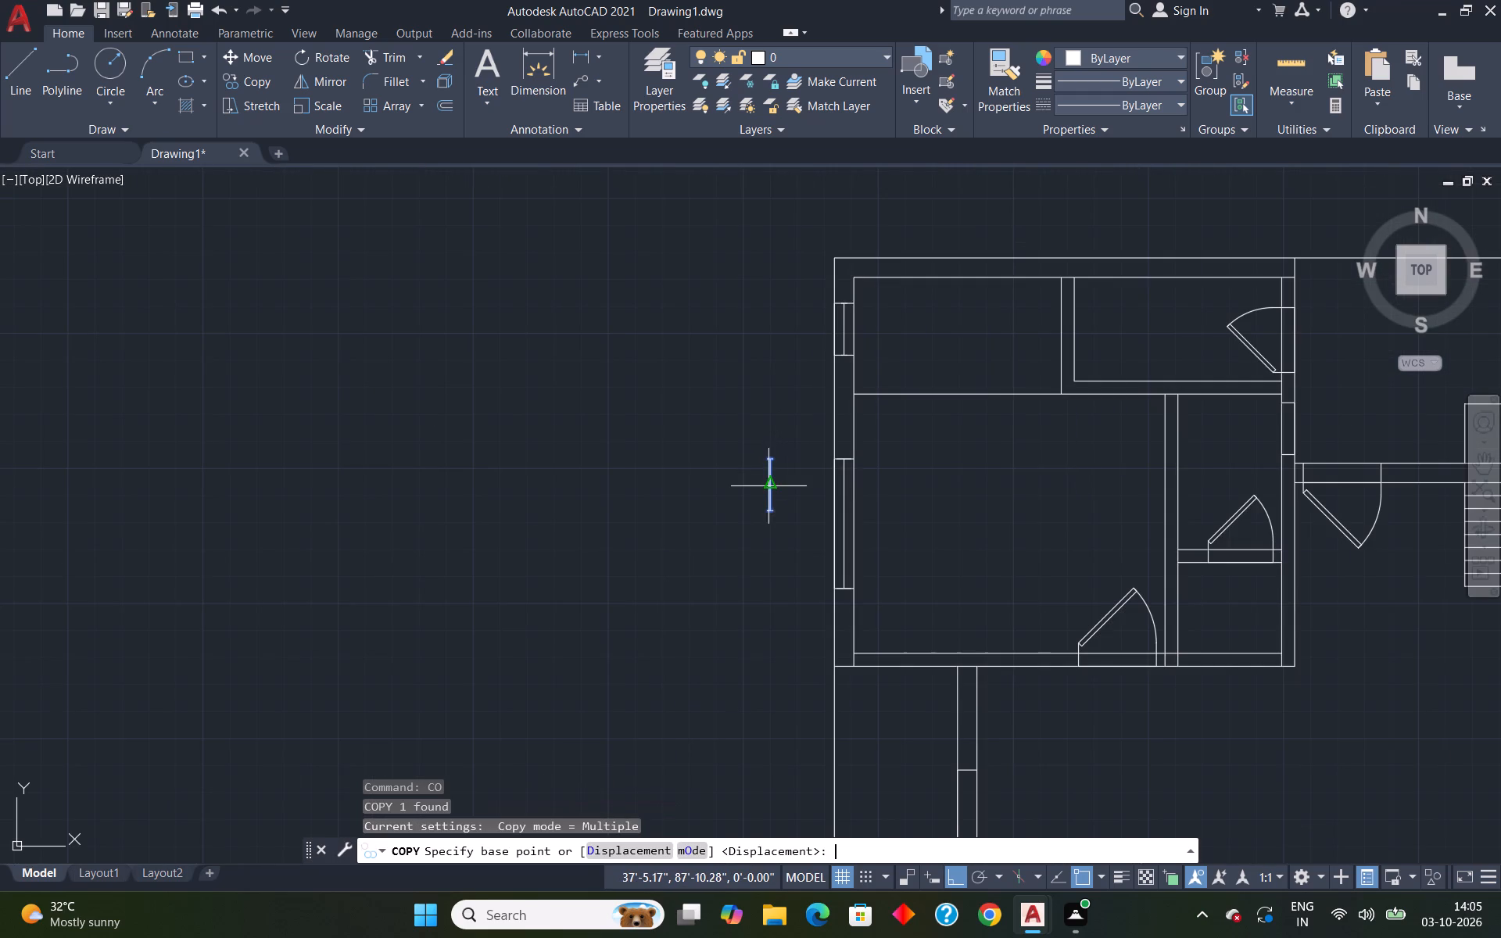
click(766, 458)
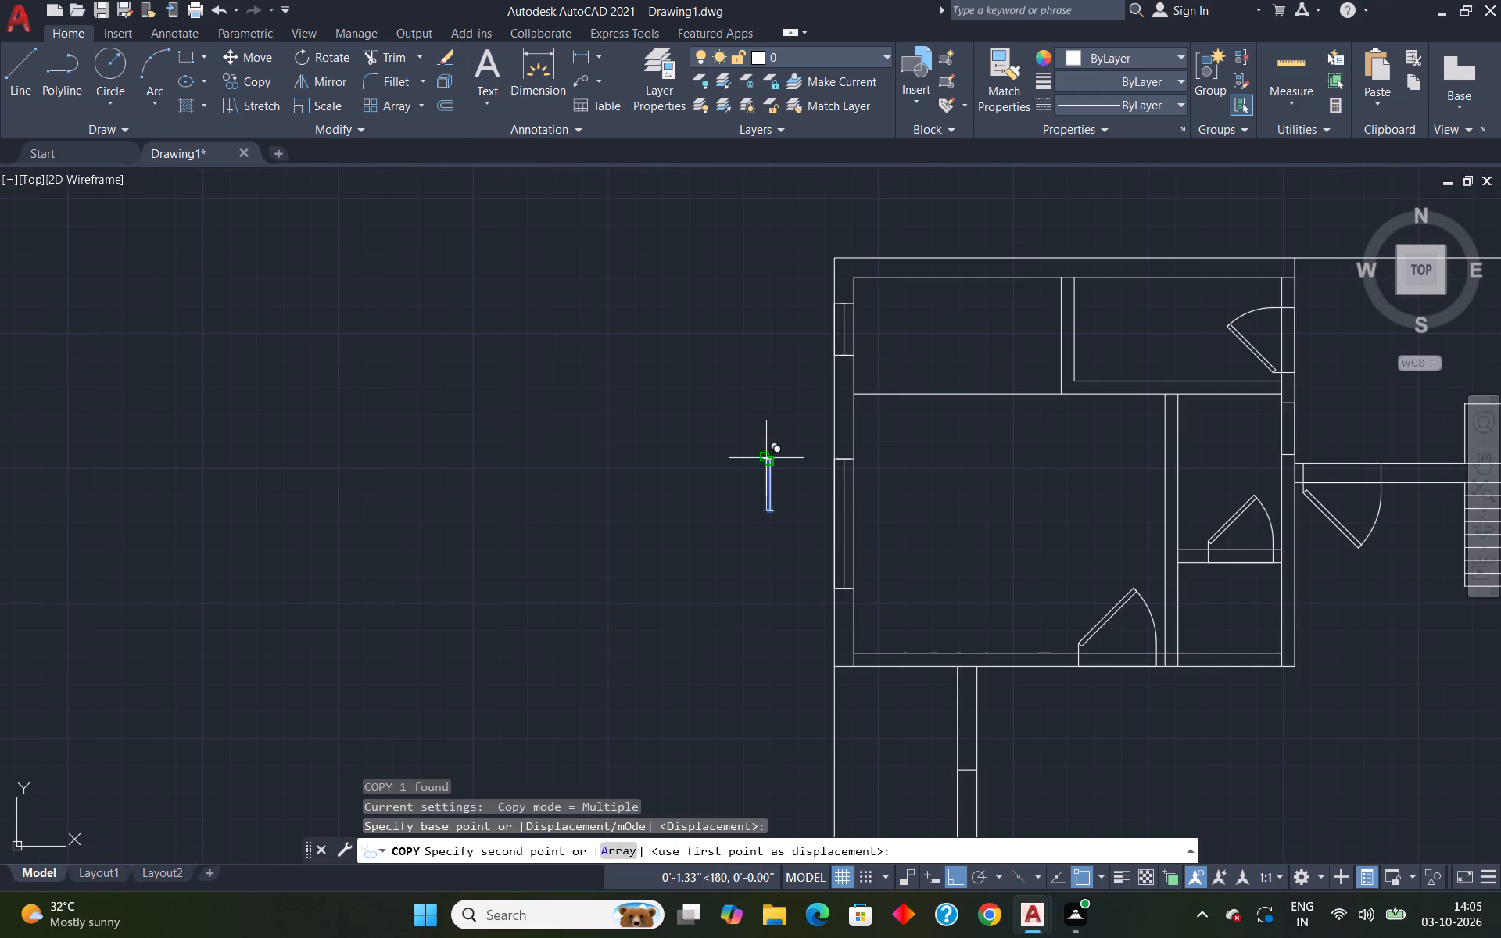
scroll(852, 491, down, 6)
scroll(904, 515, up, 5)
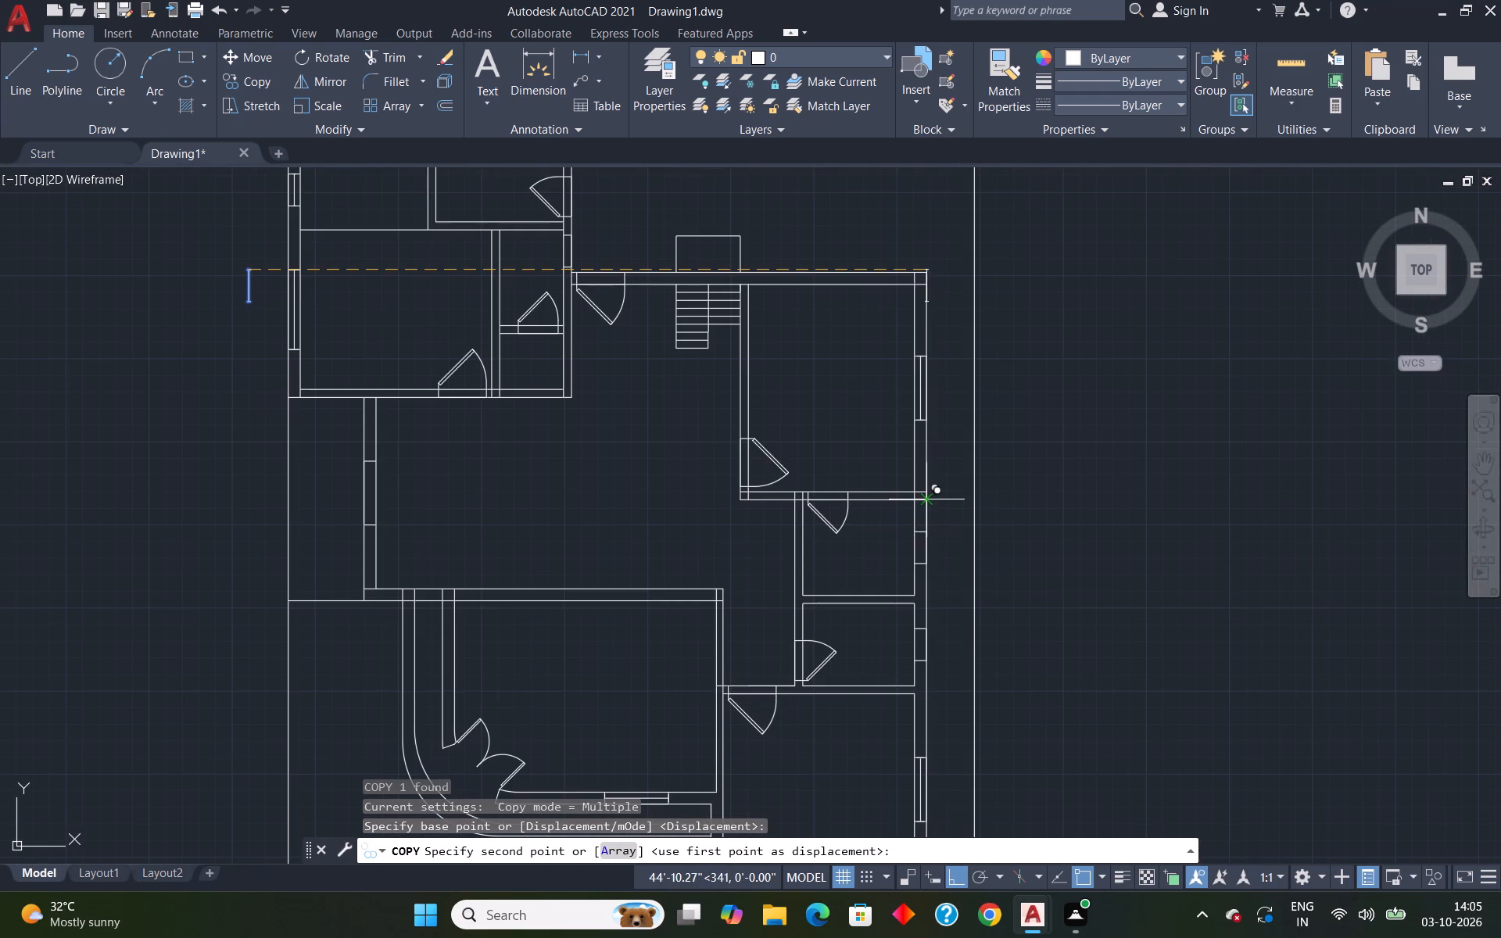
scroll(920, 530, up, 4)
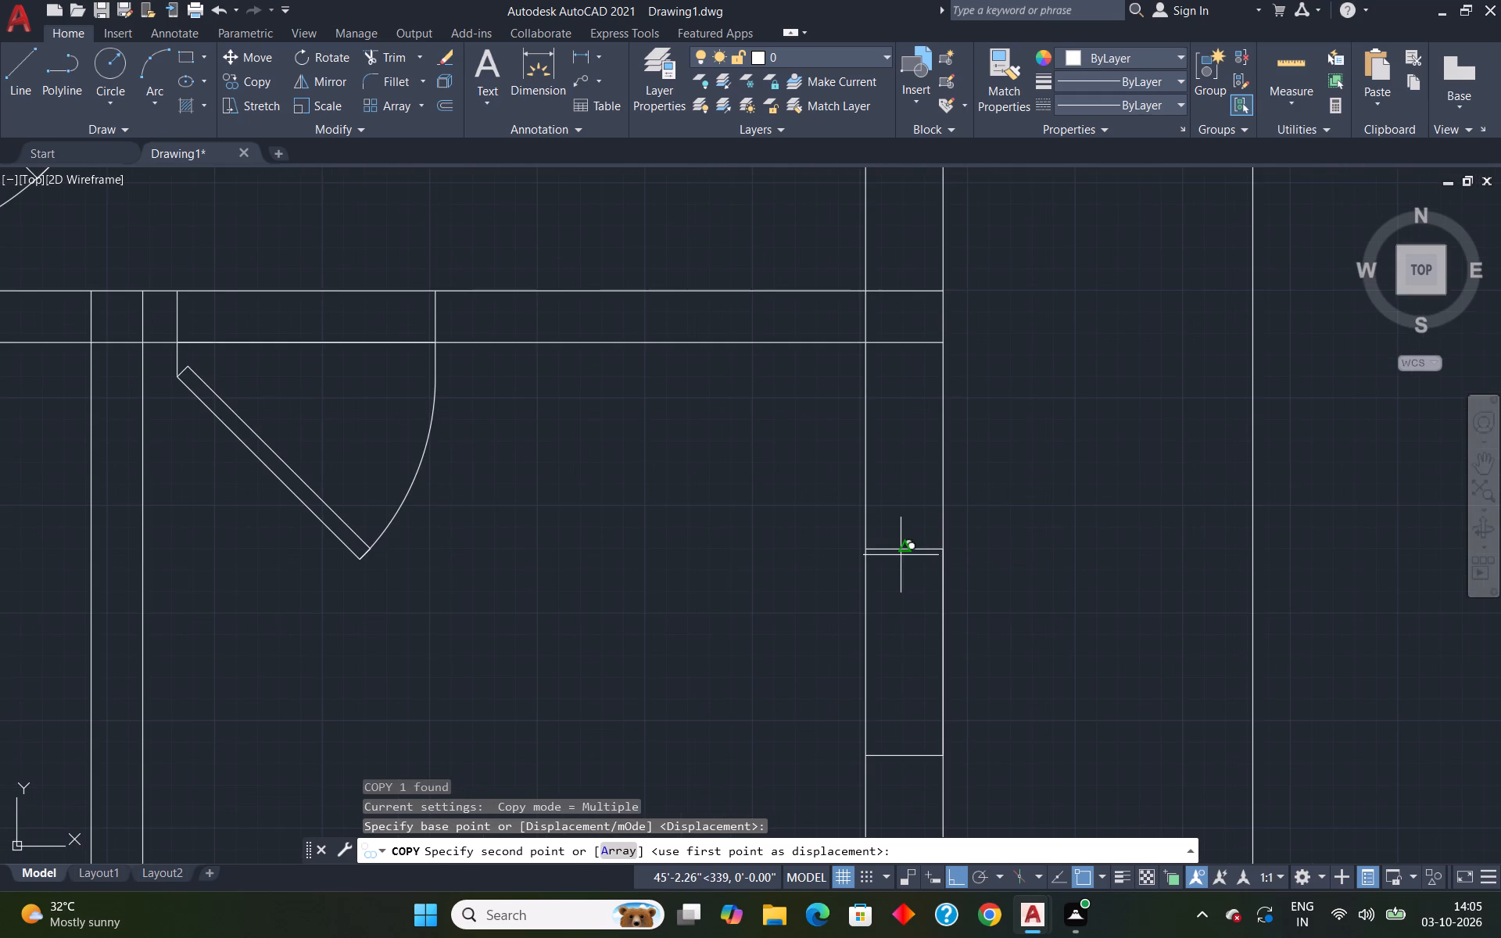
click(901, 555)
scroll(914, 589, down, 3)
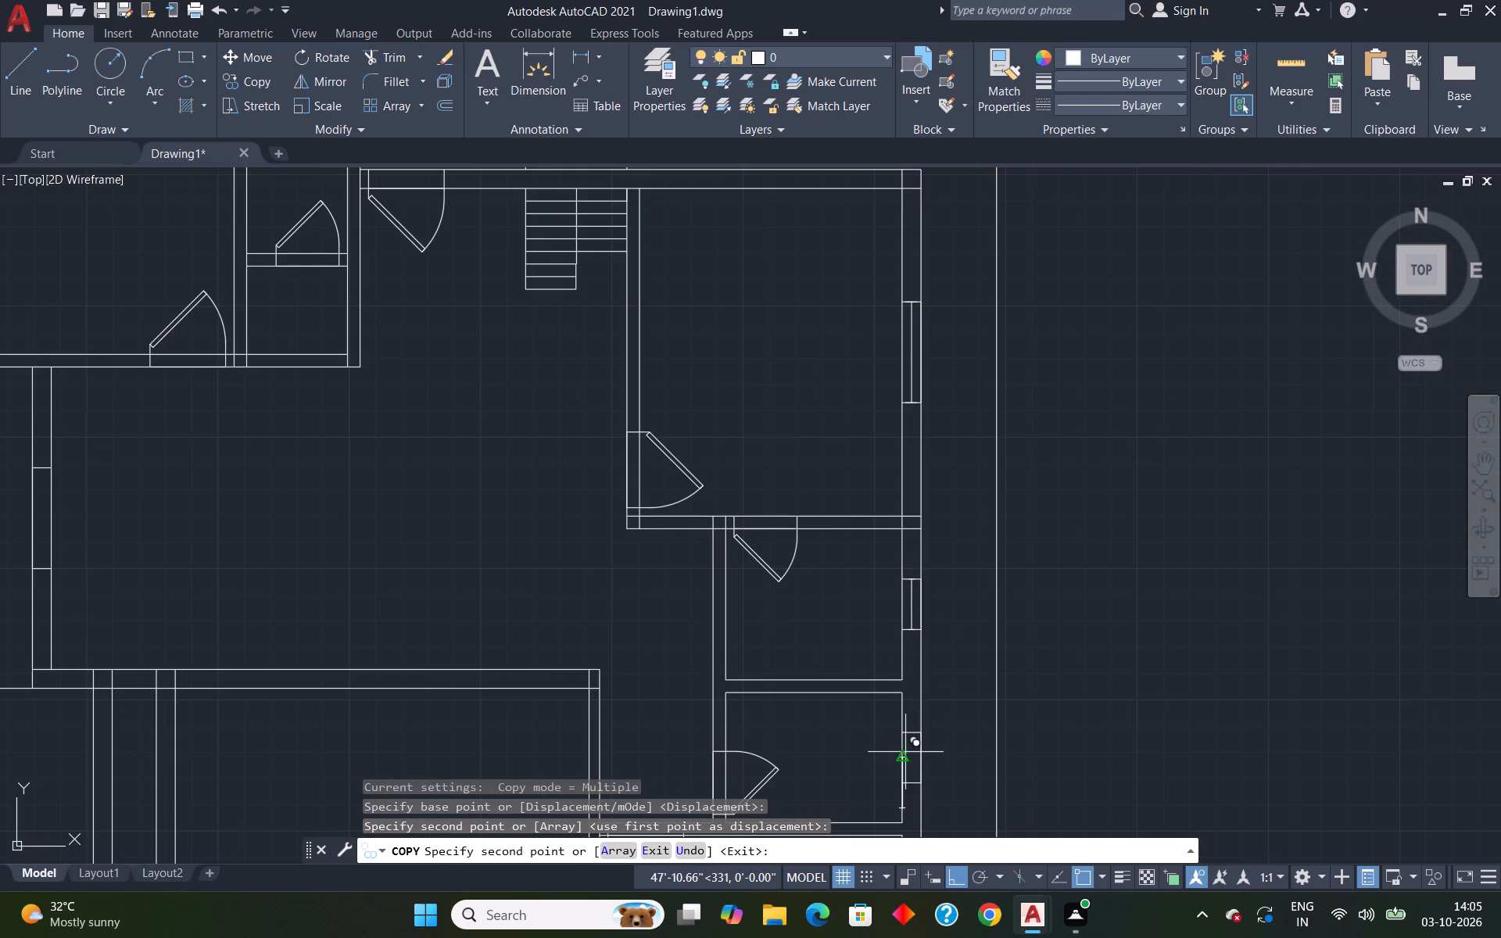
scroll(905, 751, up, 5)
click(929, 571)
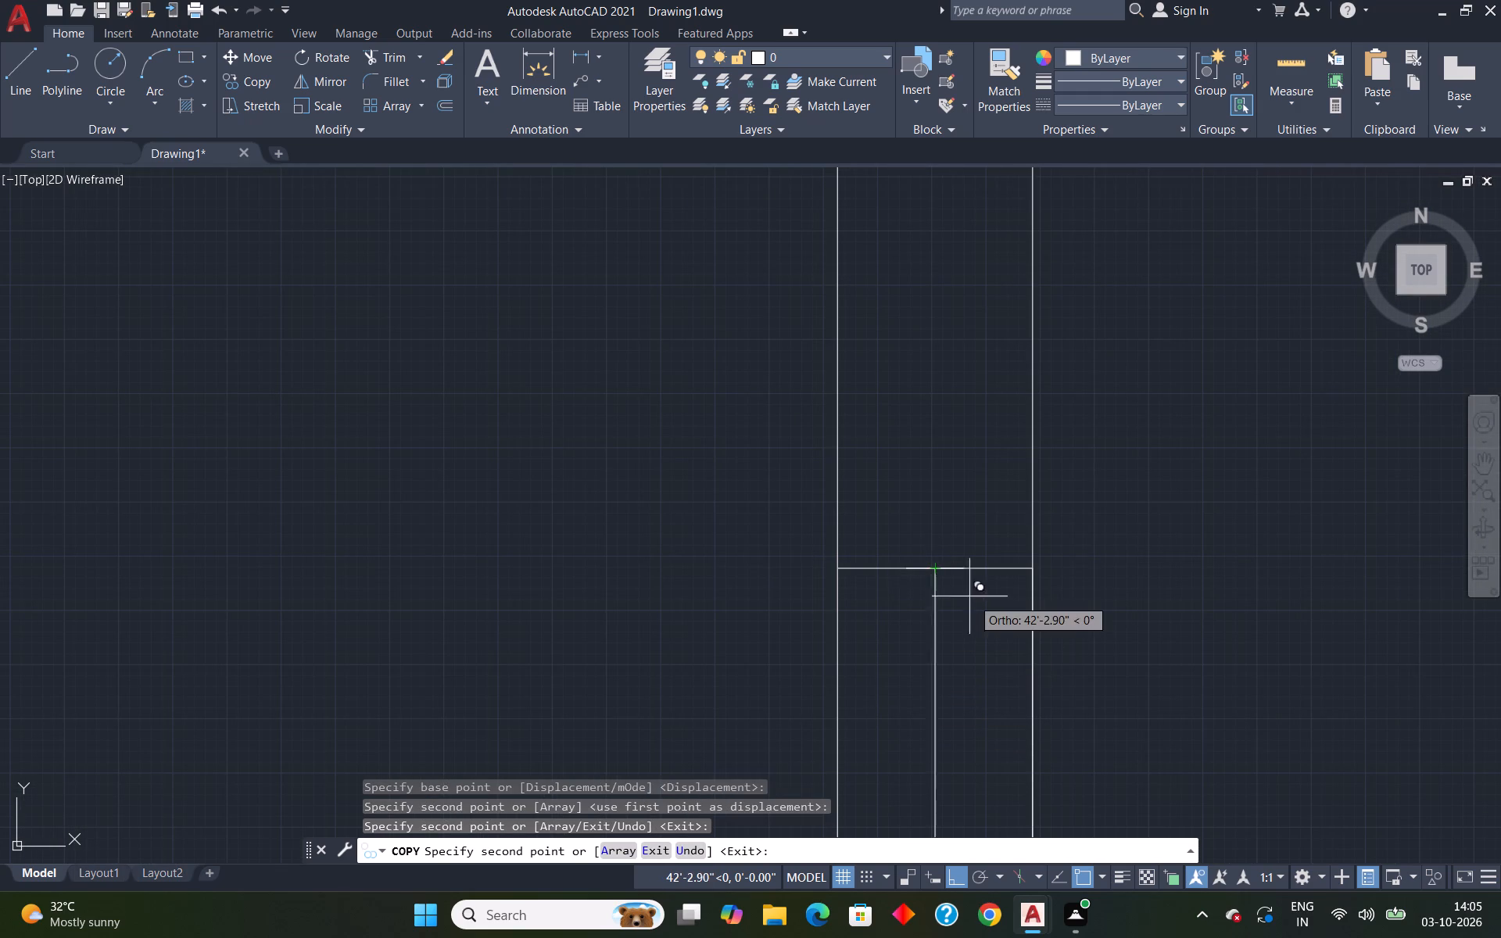
scroll(973, 610, down, 4)
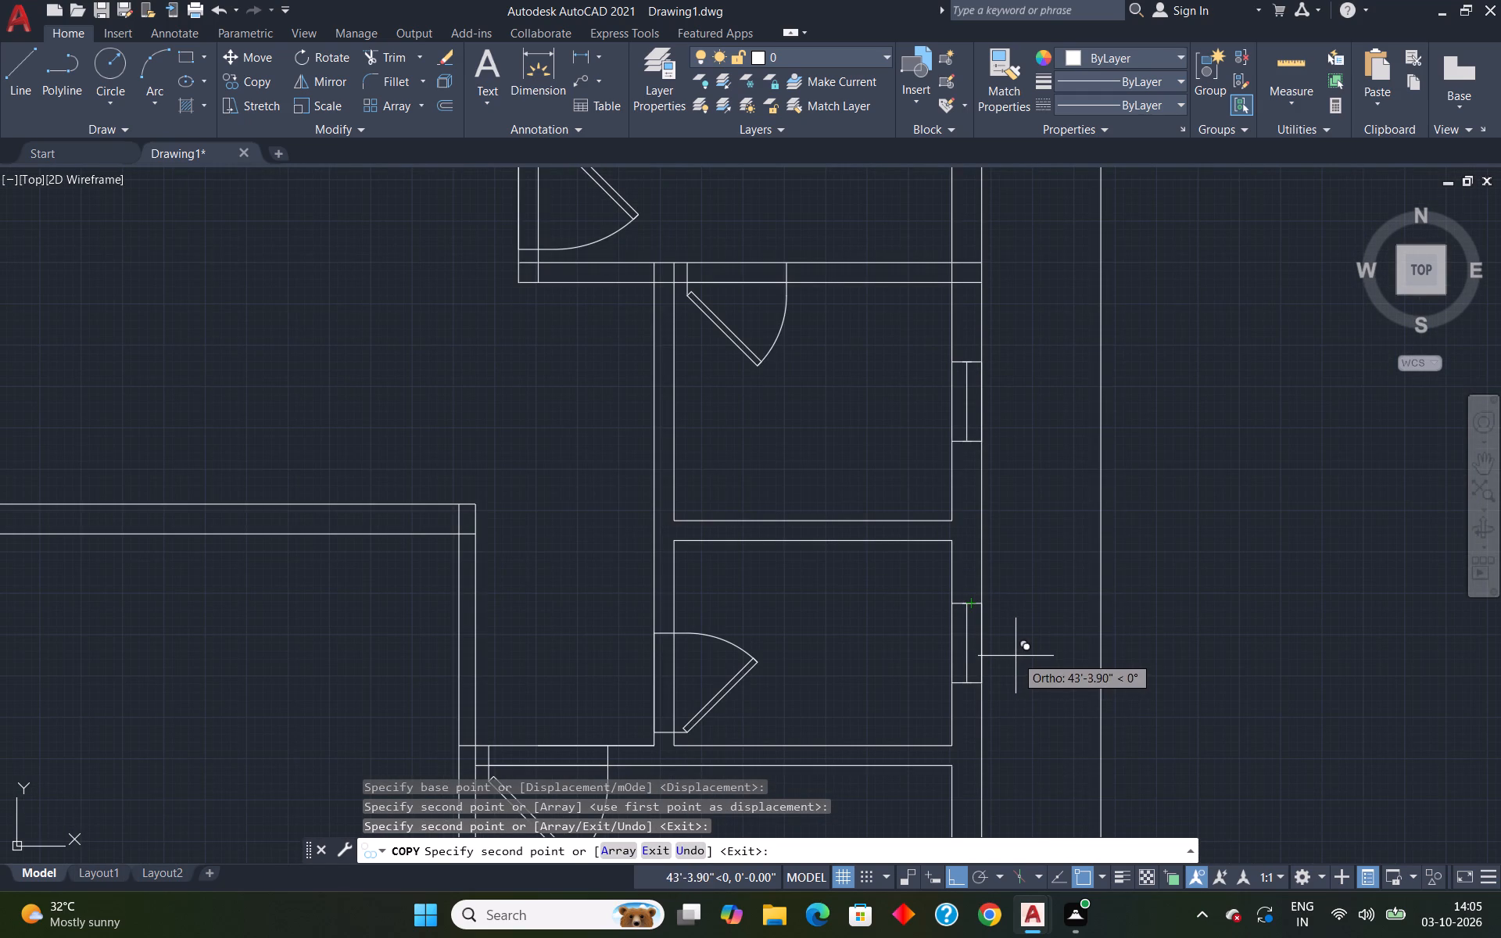
key(Escape)
Delete the spare 2' window block standing beside the plan's left outer wall.
scroll(1023, 646, down, 6)
scroll(946, 671, up, 4)
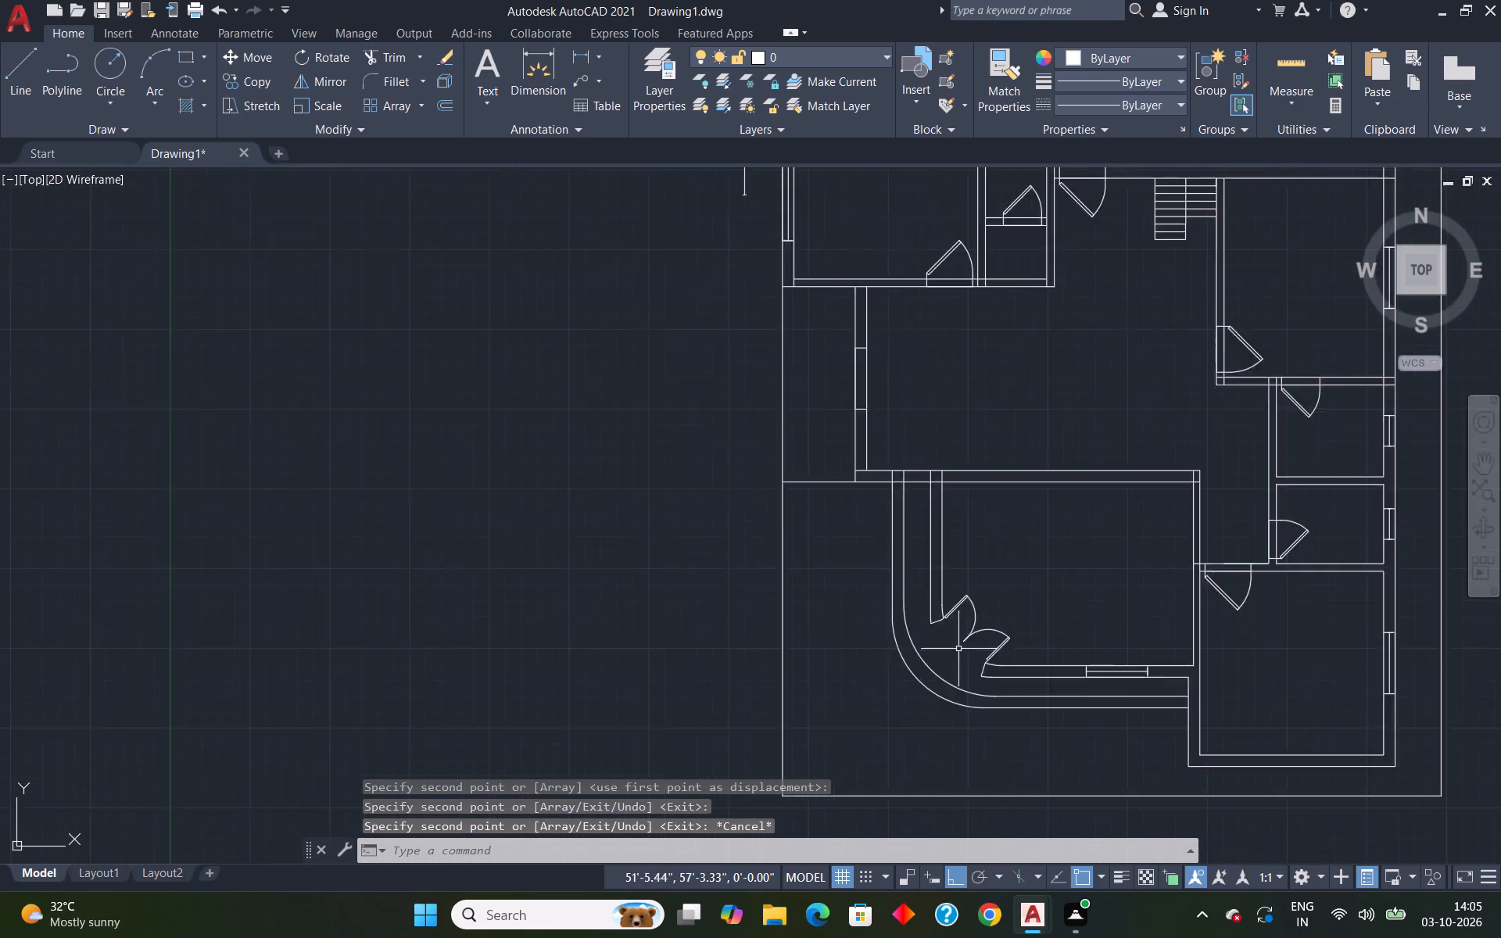
scroll(959, 648, up, 1)
scroll(966, 542, down, 3)
scroll(893, 373, up, 3)
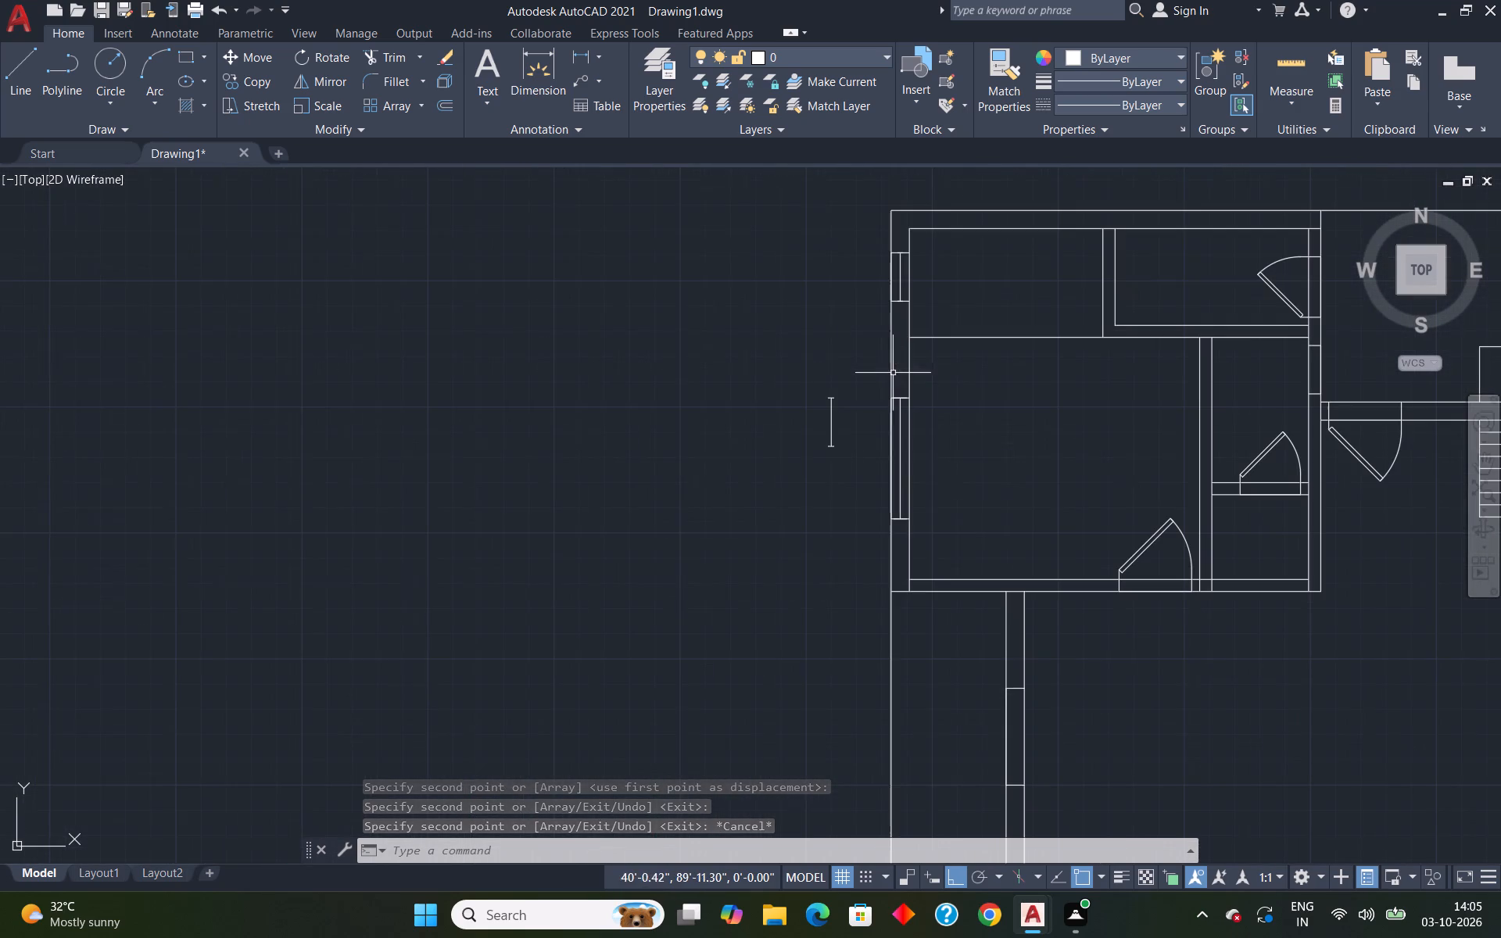
click(833, 417)
key(Delete)
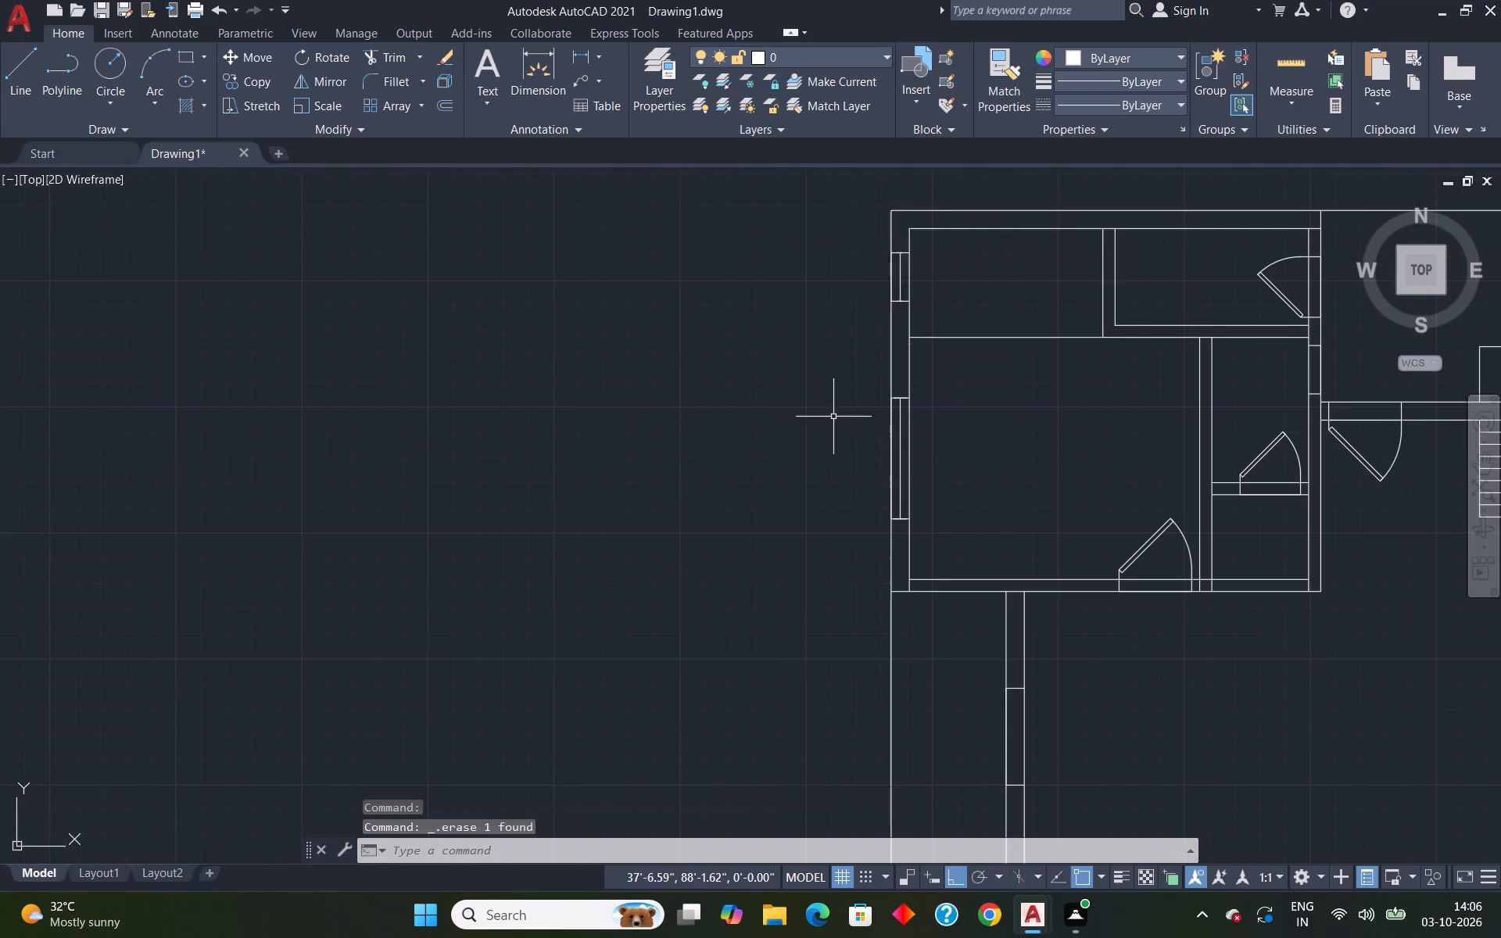
Delete the spare window block lying below the house plan.
scroll(833, 417, down, 4)
scroll(909, 576, up, 3)
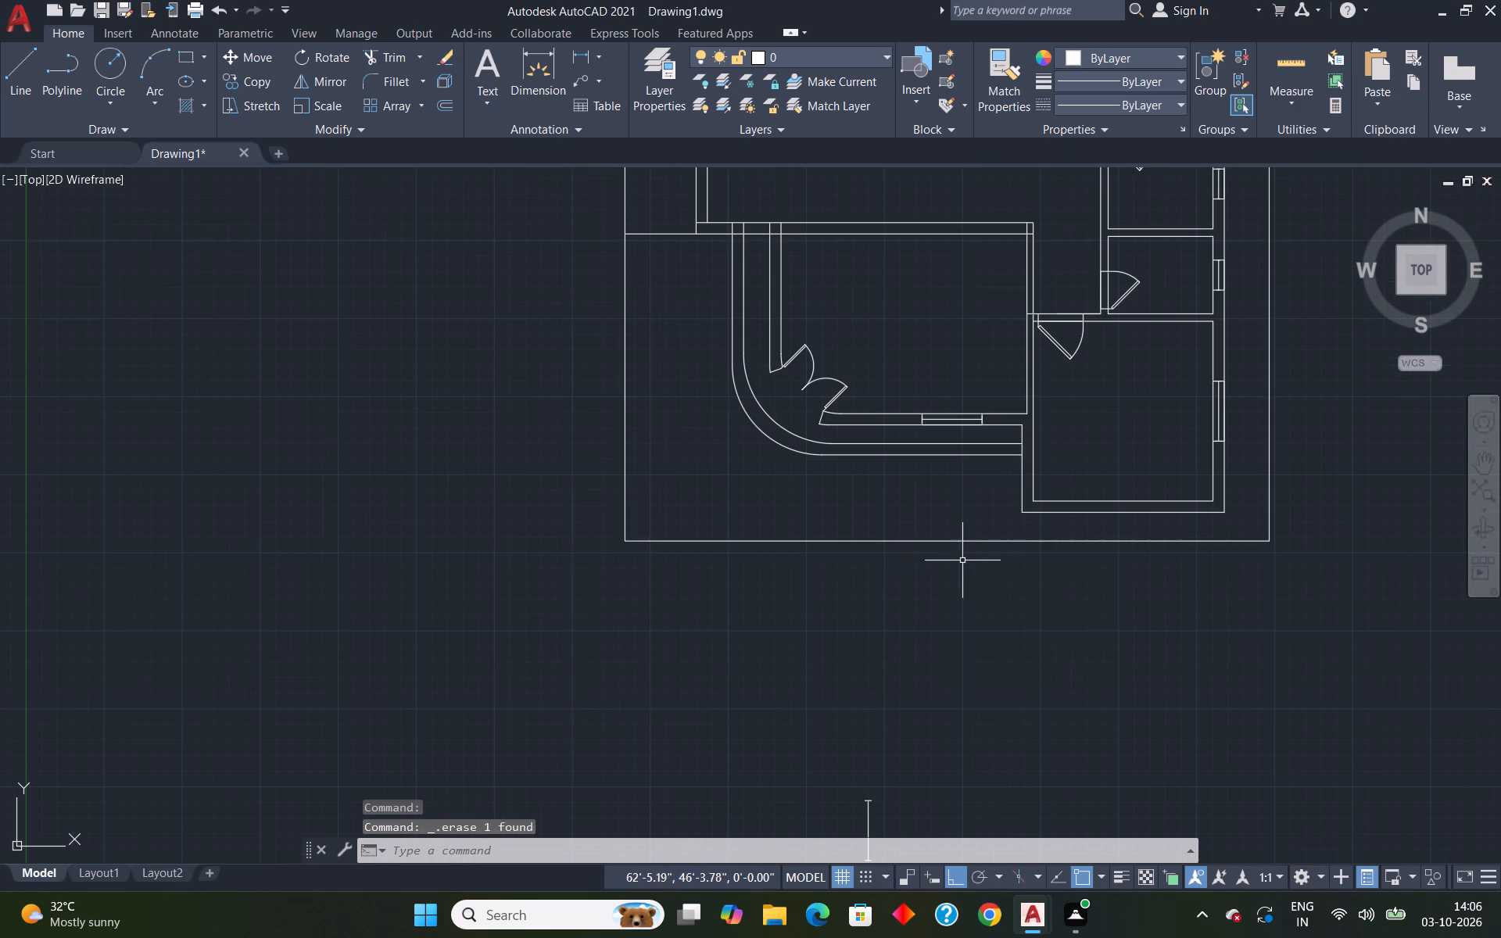
scroll(968, 556, down, 3)
scroll(929, 433, up, 3)
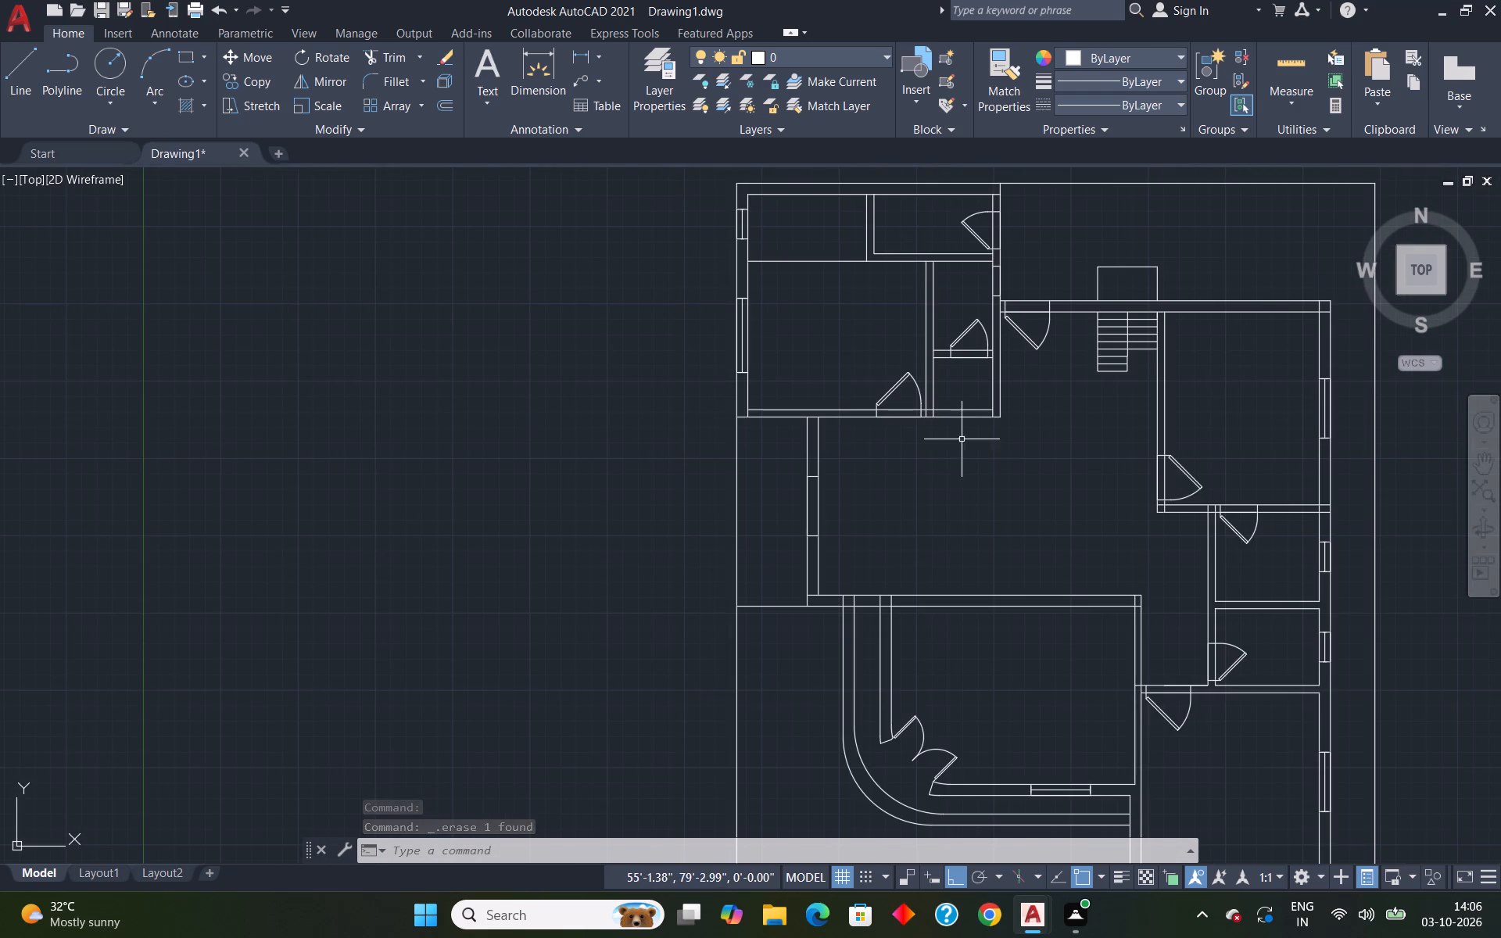
scroll(961, 429, down, 3)
click(927, 596)
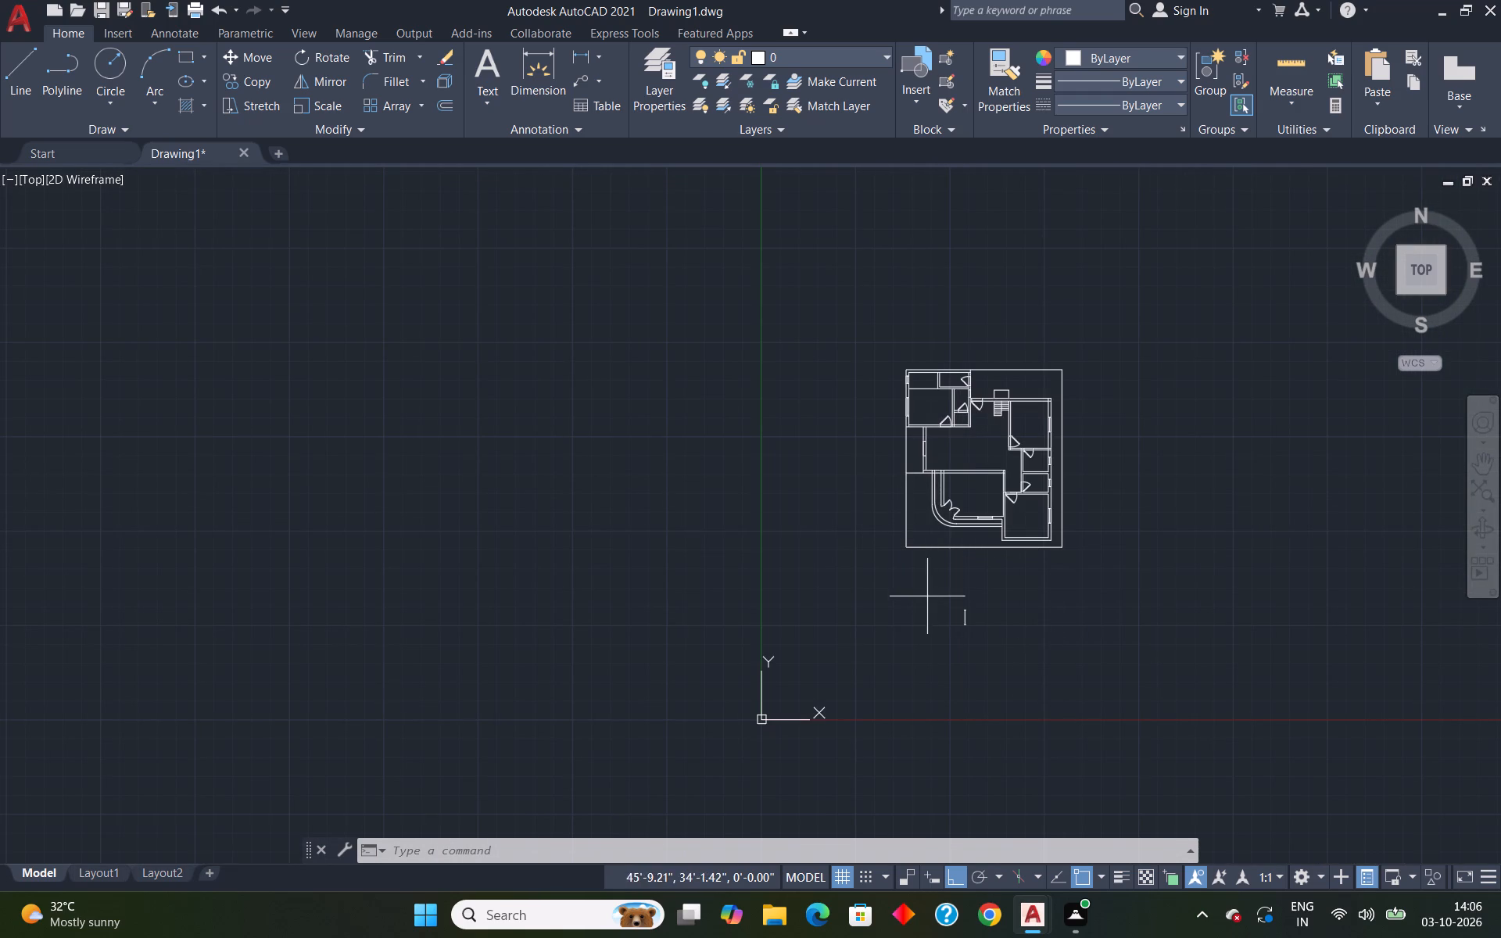
click(1008, 666)
key(Delete)
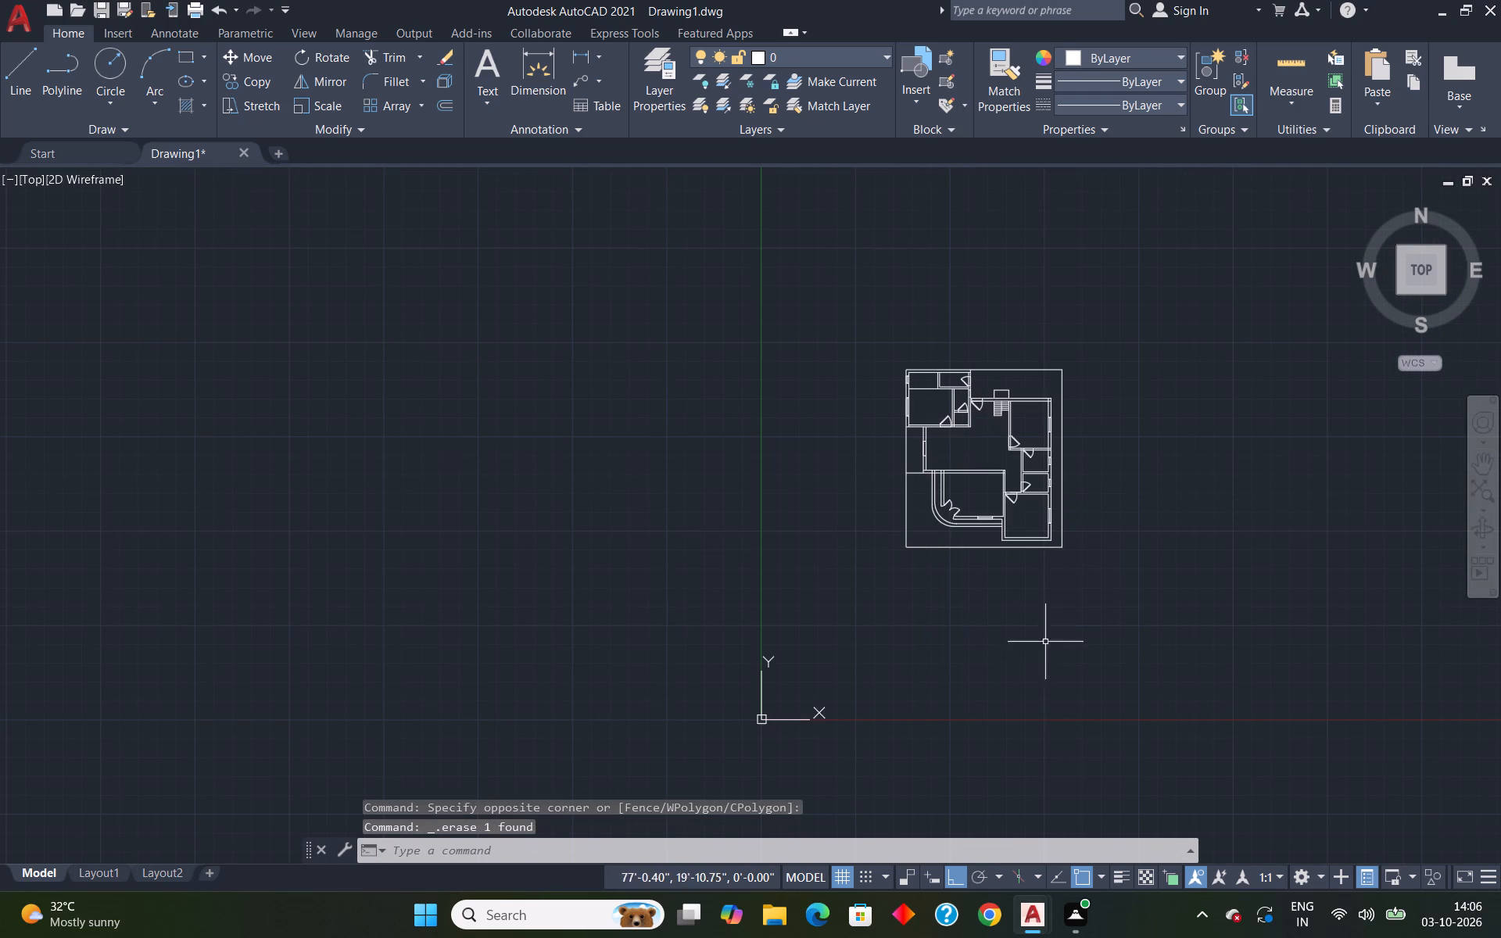
scroll(967, 377, up, 3)
scroll(980, 372, down, 3)
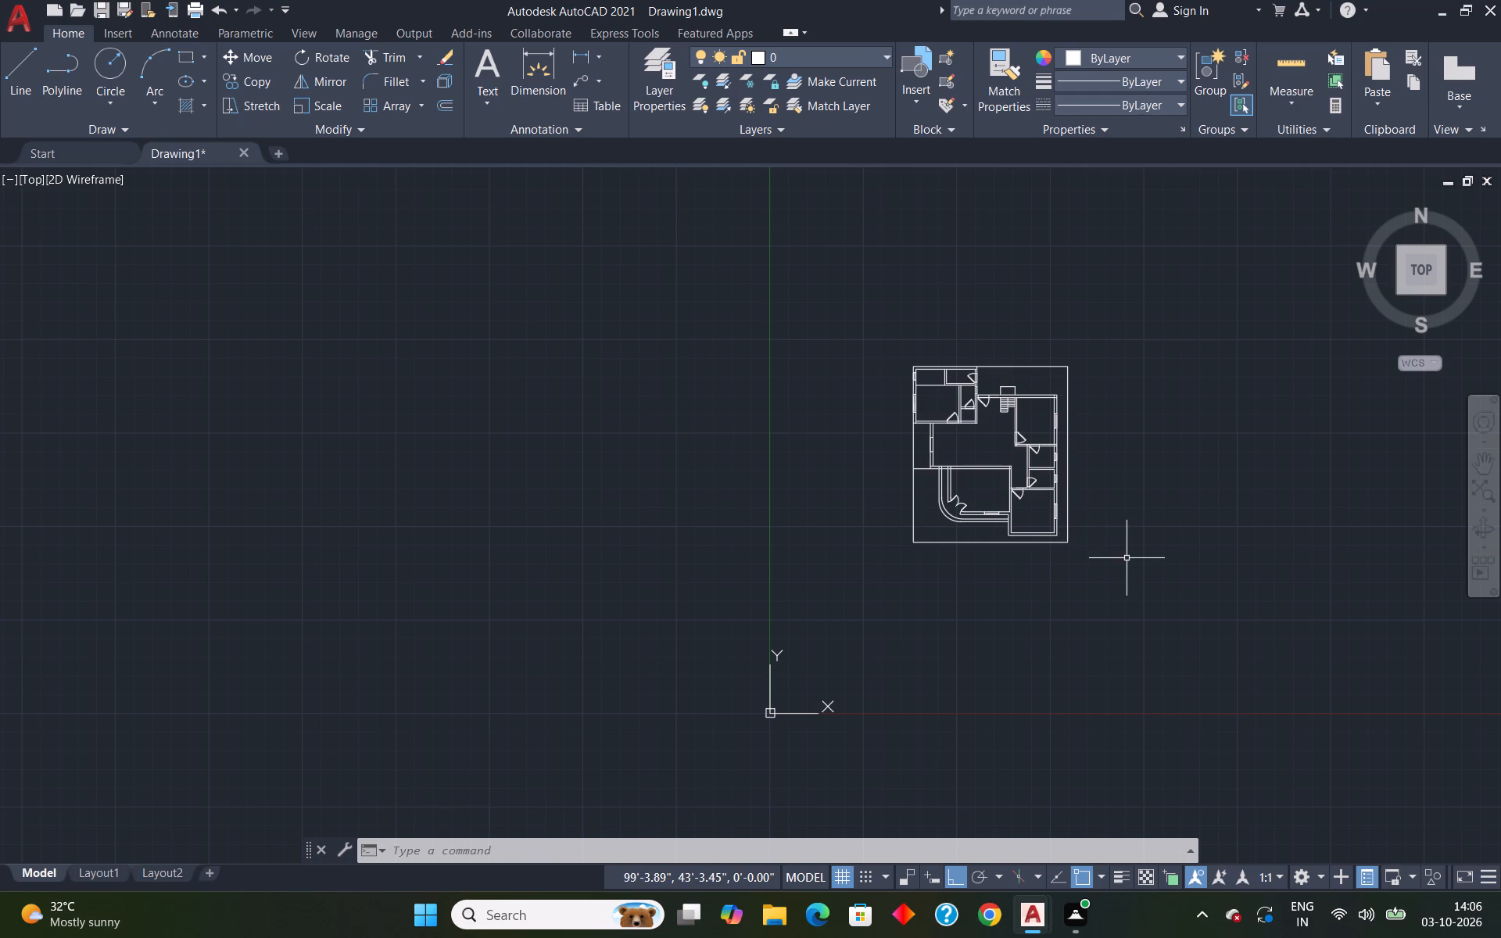
Switch to Chrome, search for "car top view dwg free download" and download the Set of cars DWG from dwgmodels.com.
click(989, 918)
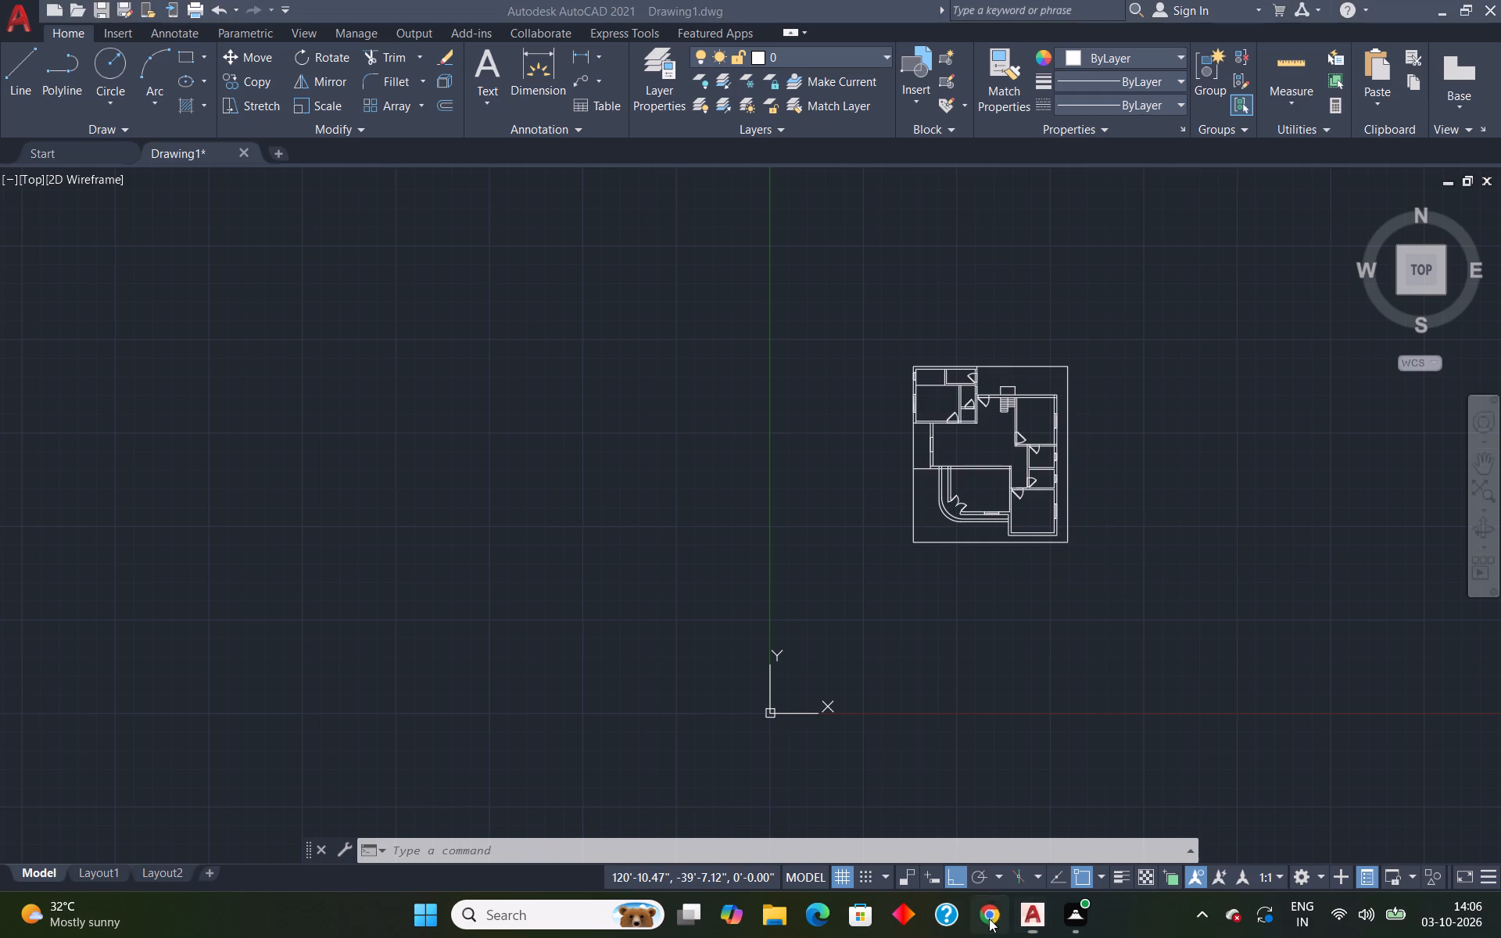
click(485, 396)
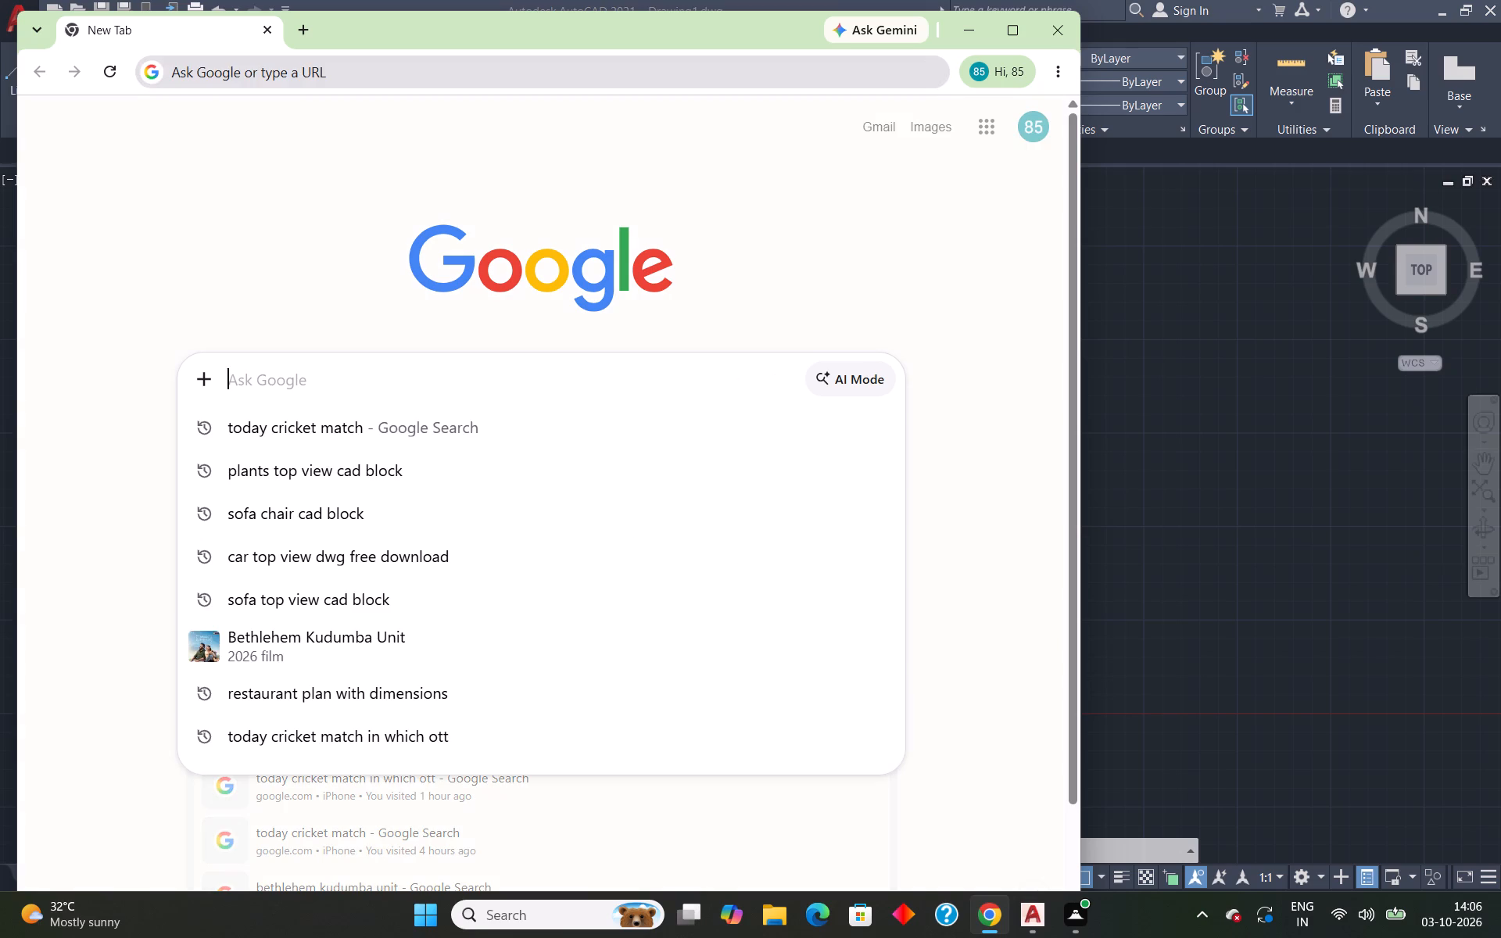
scroll(495, 494, down, 2)
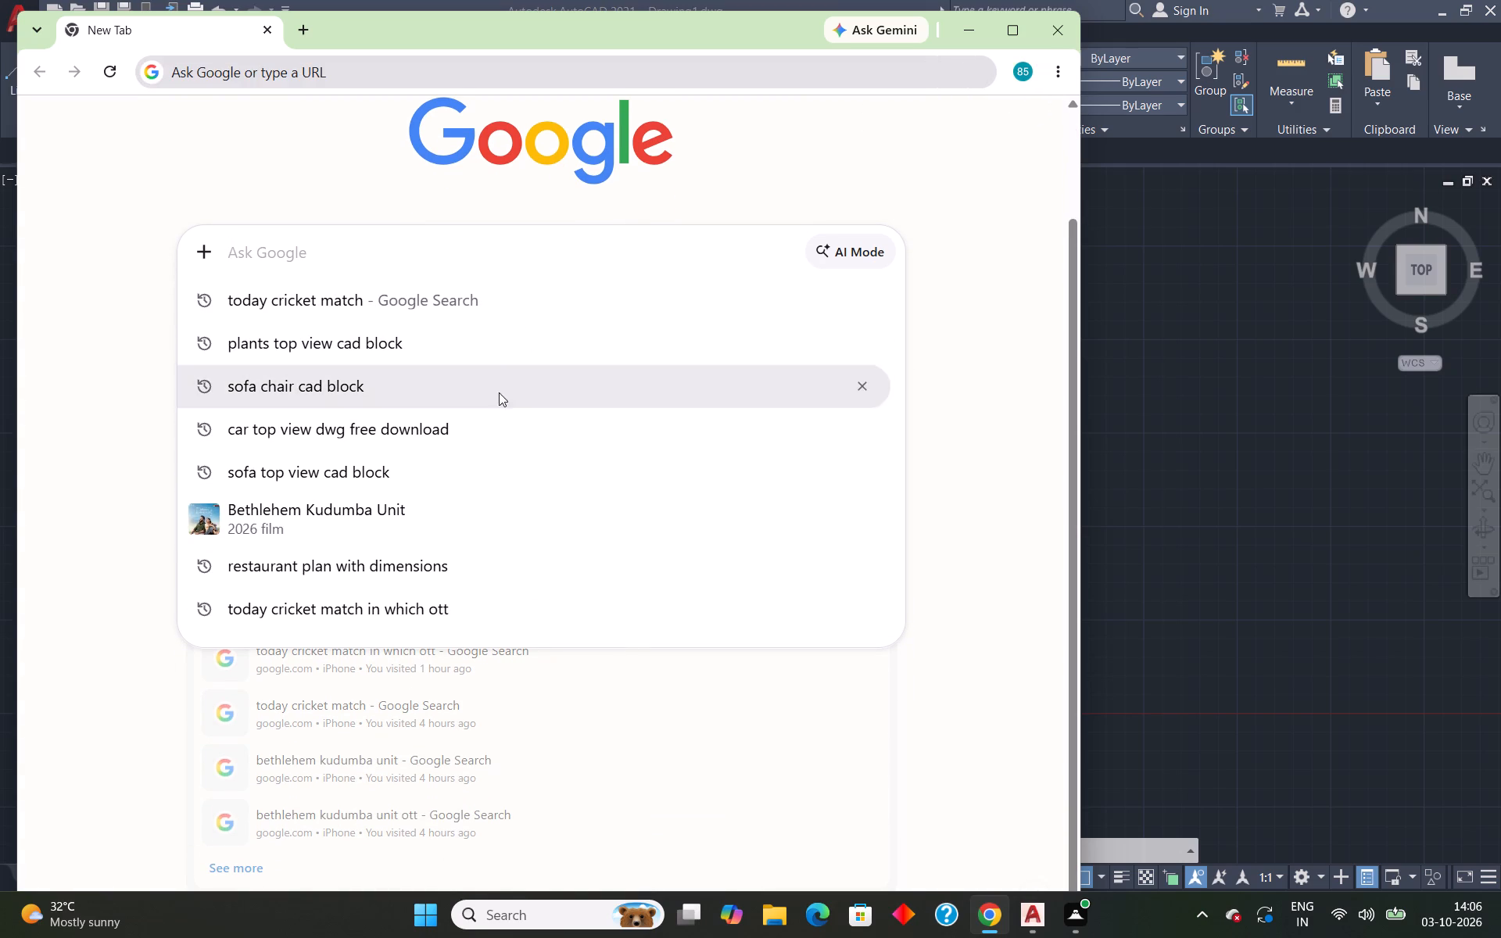
click(488, 414)
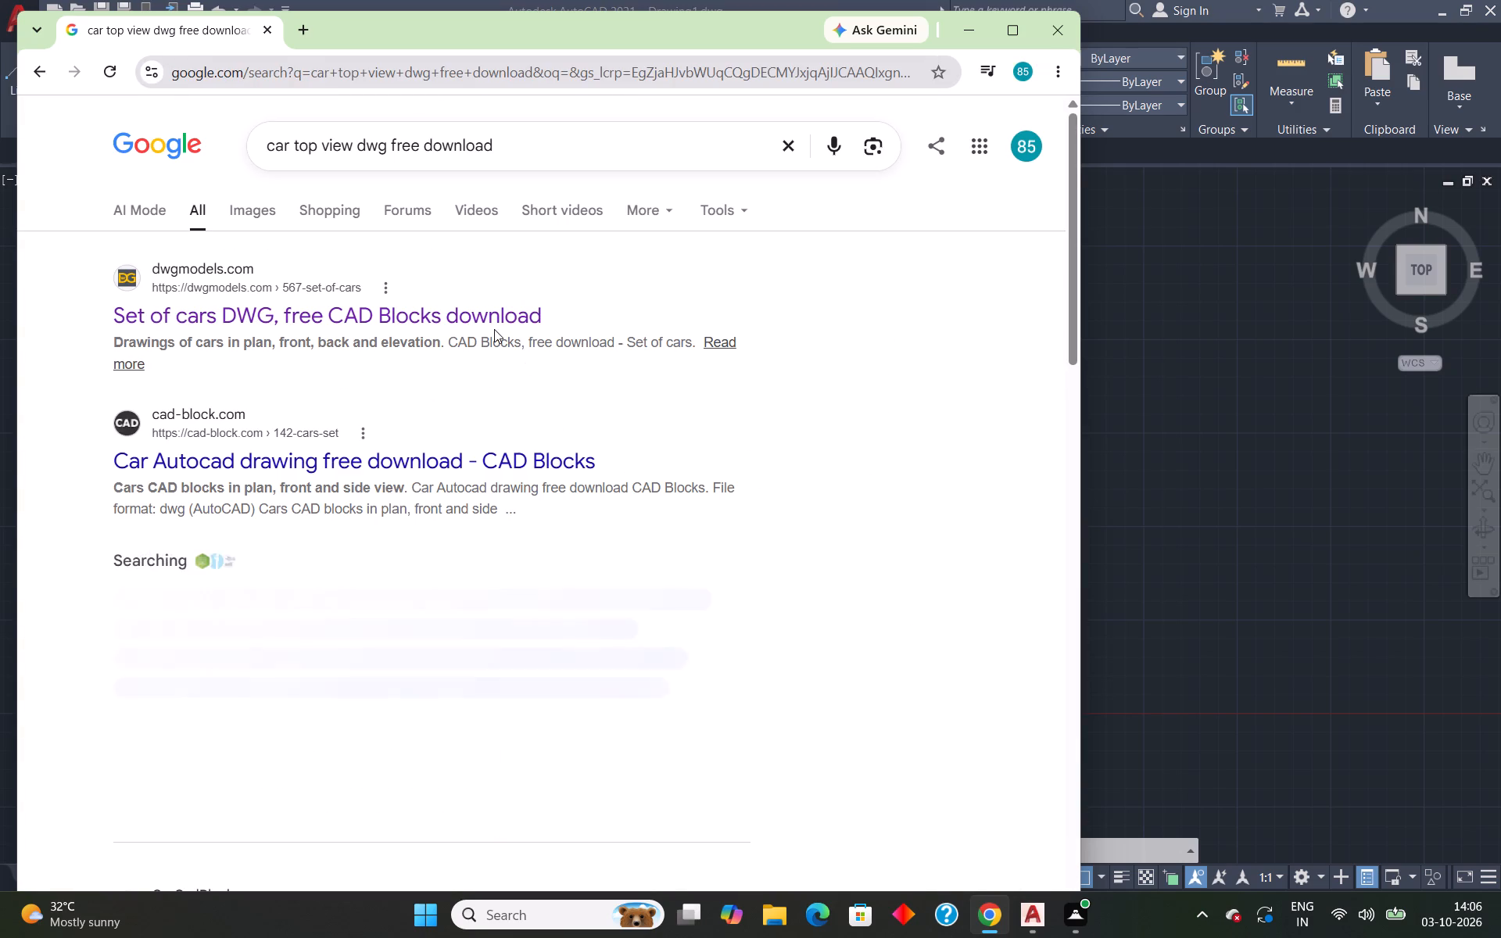
click(491, 319)
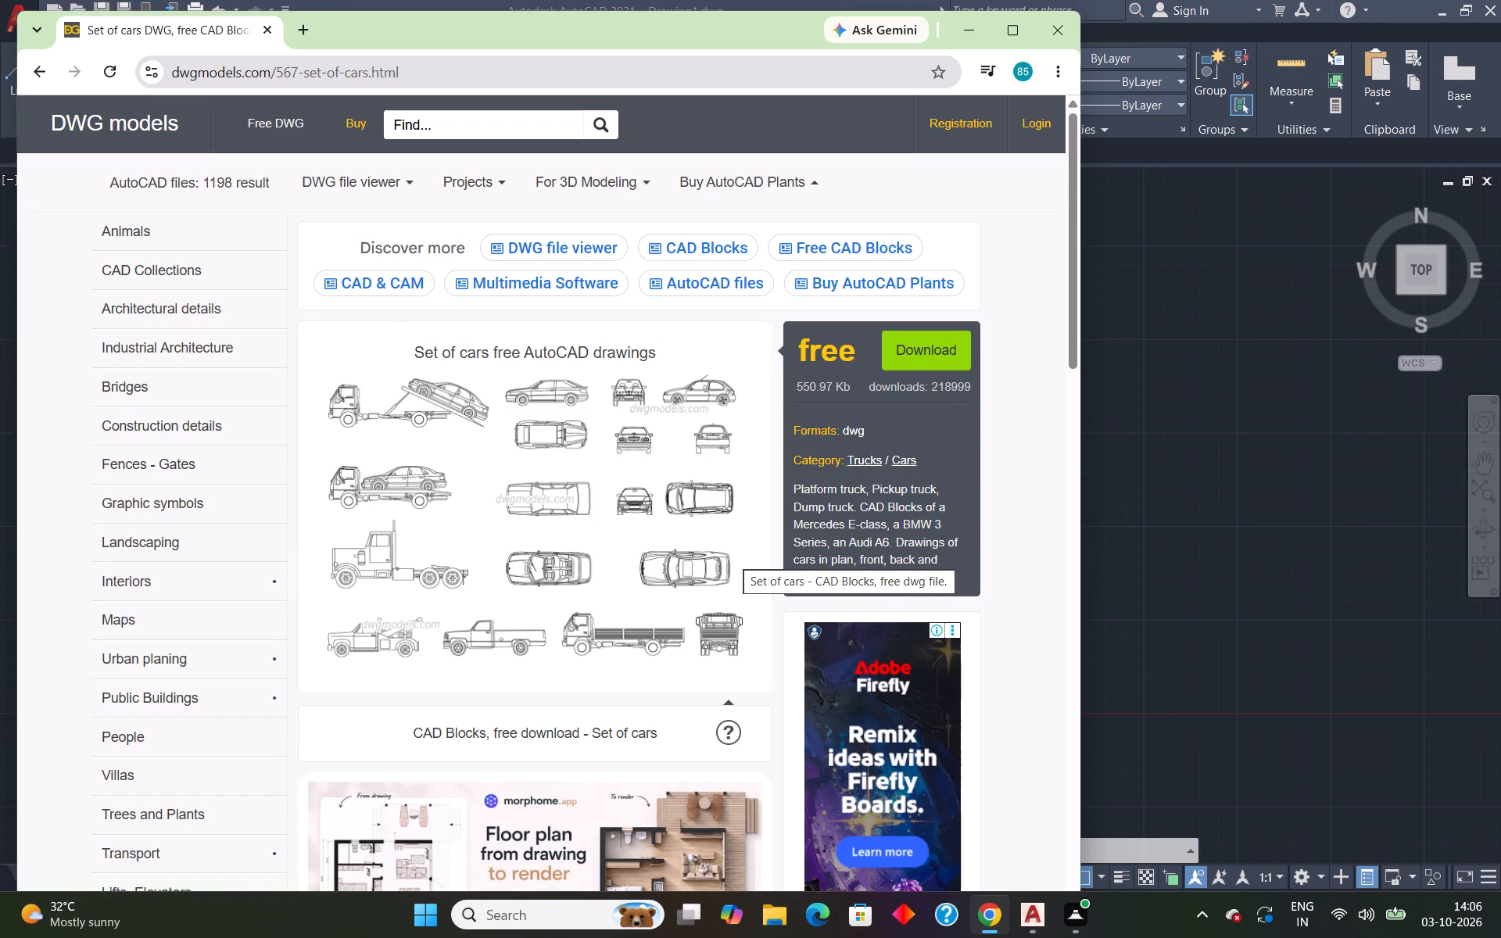
click(911, 347)
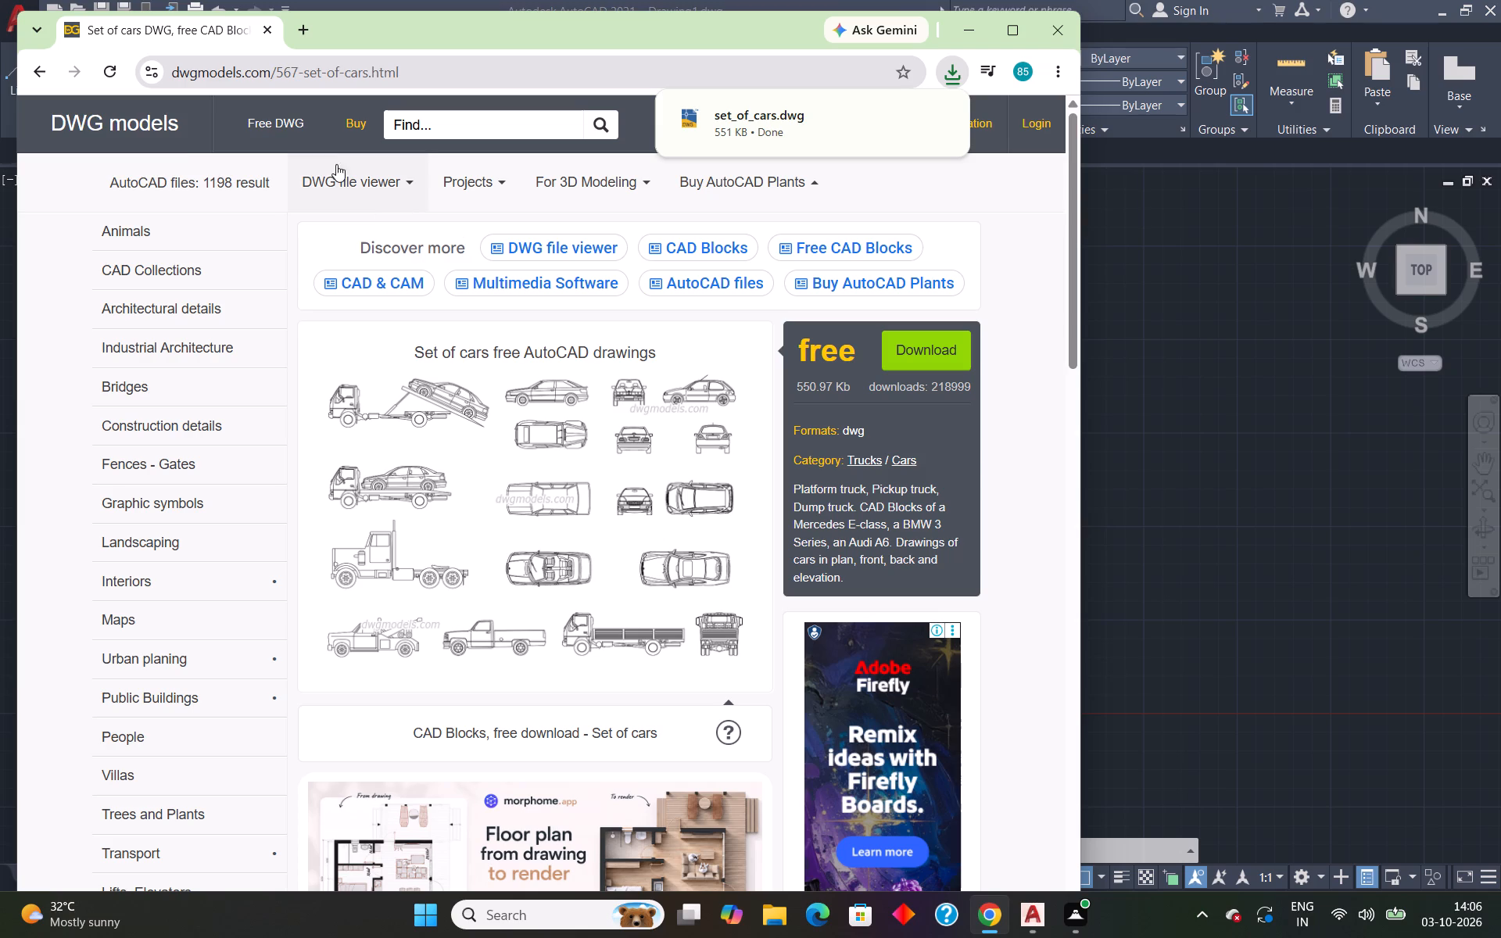
Search for "kitchen cad blocks" and examine the Furniture 17. Kitchen page on dwgmodels.com, including the related AutoCAD models.
click(34, 64)
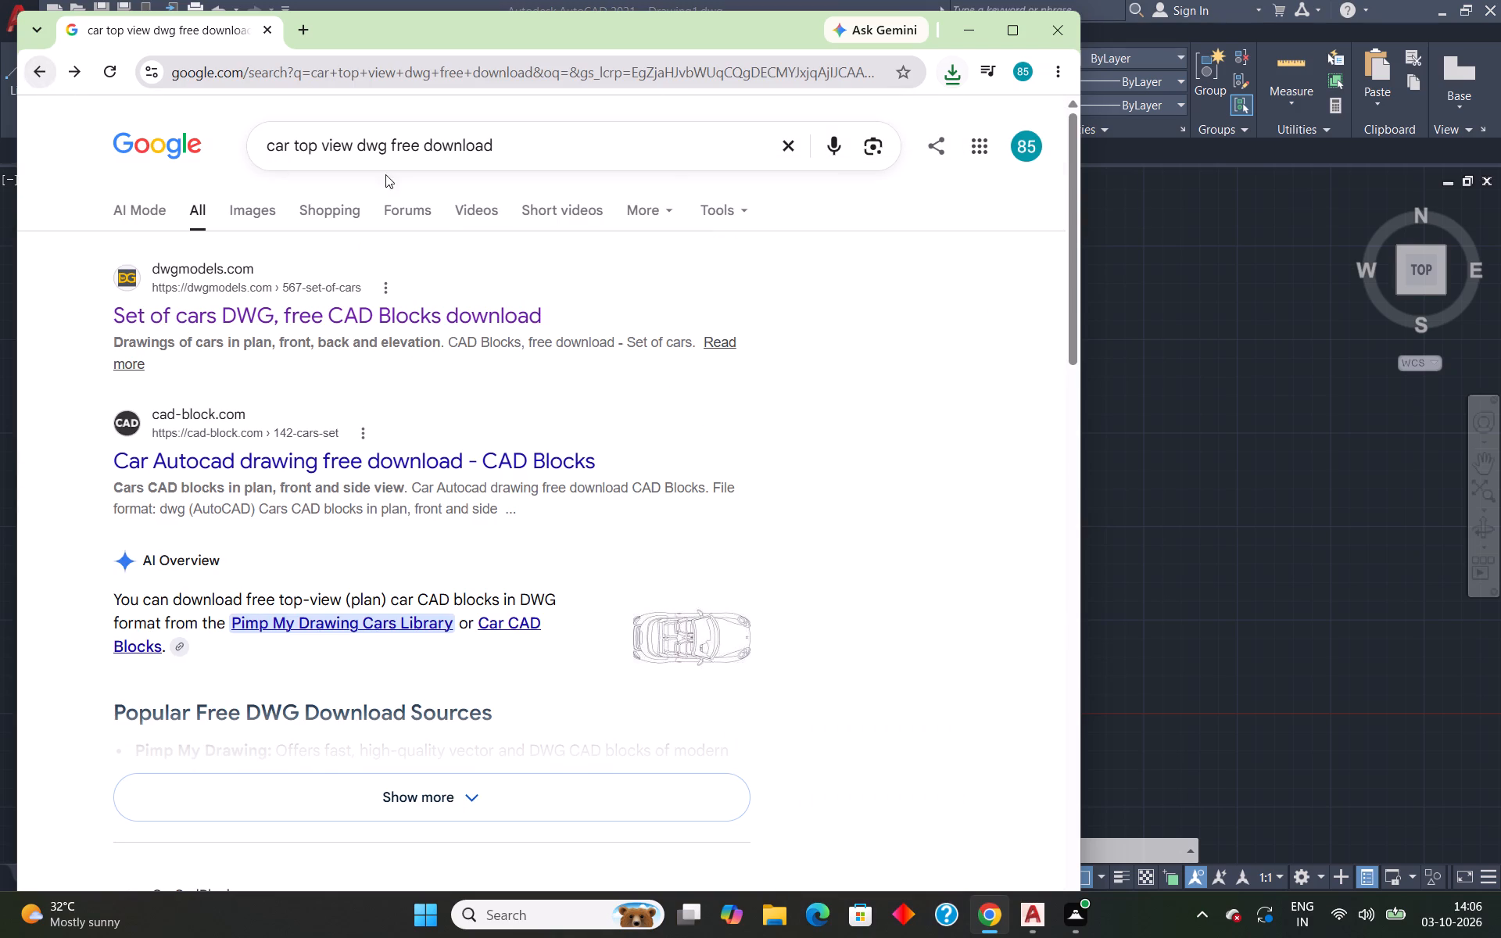
click(789, 146)
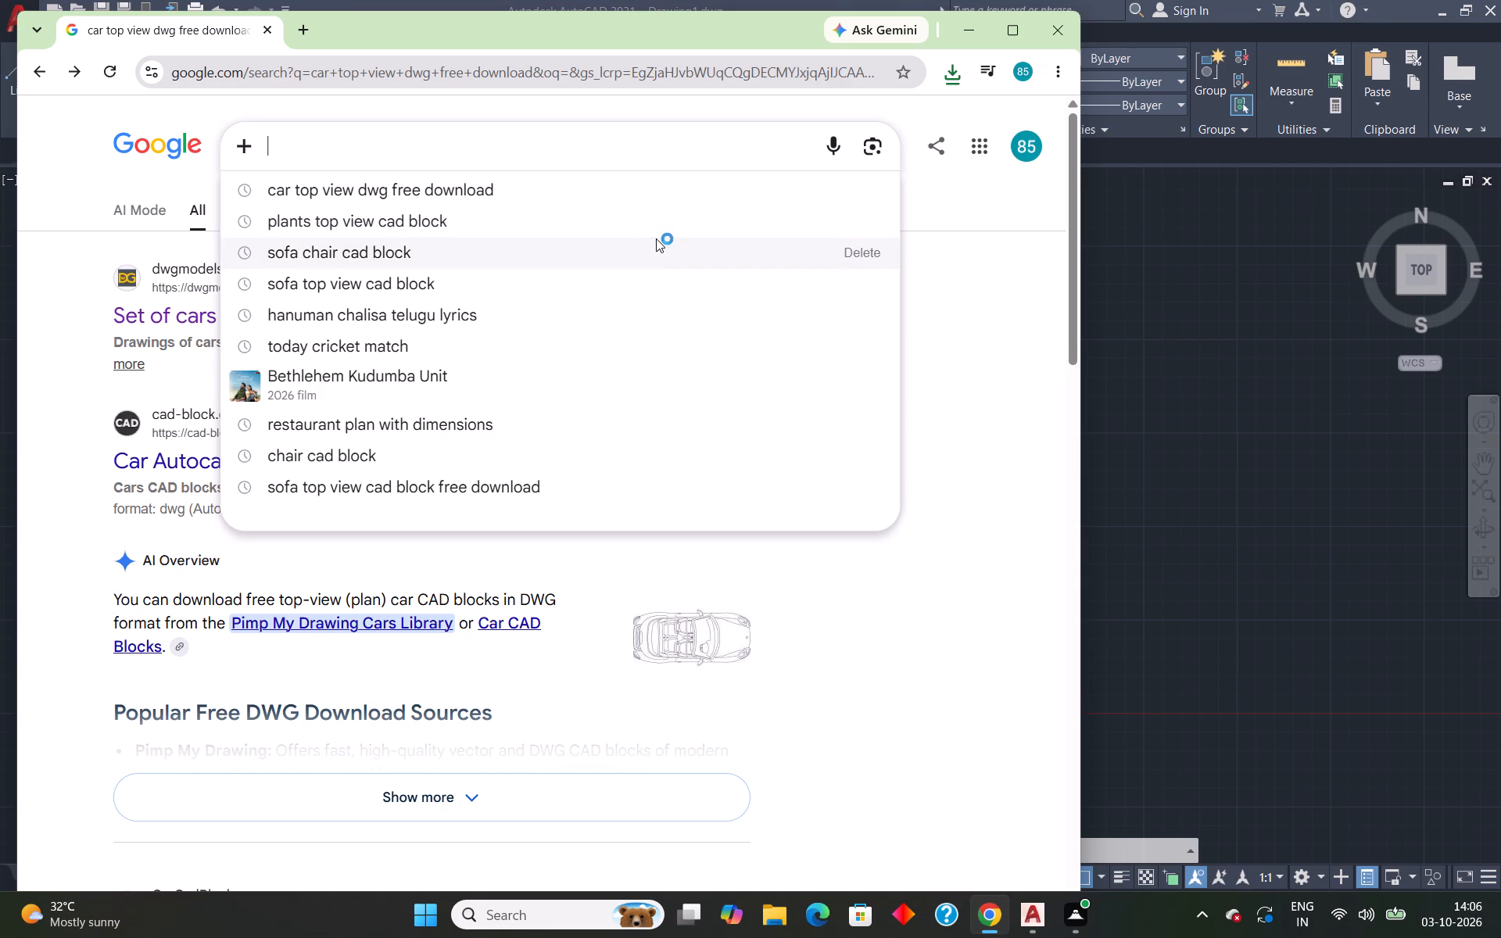
key(k)
text(it)
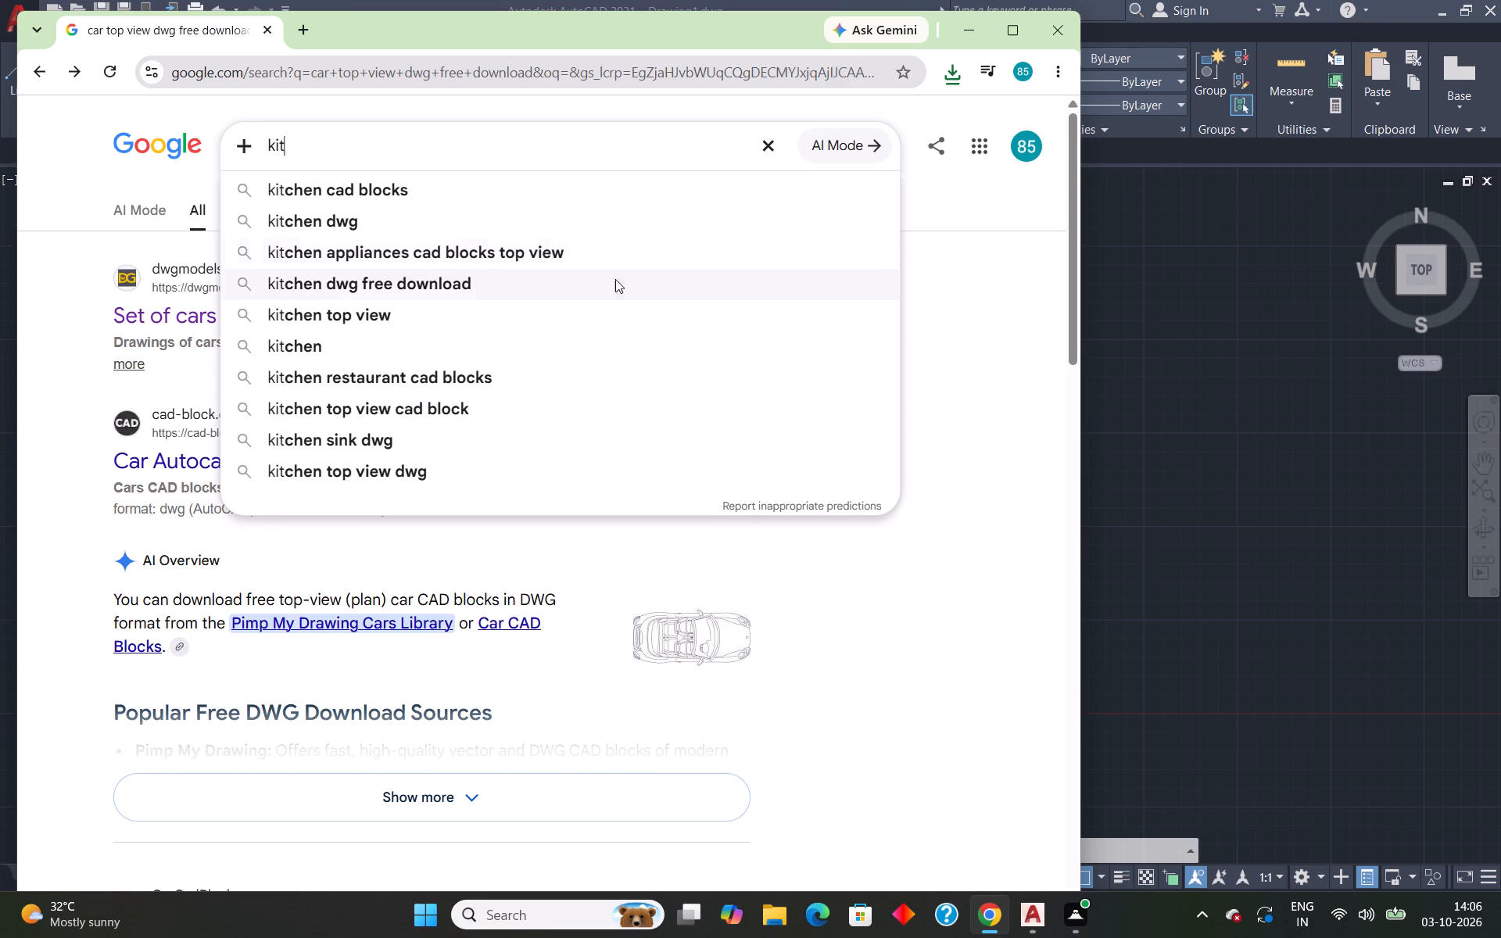
click(559, 194)
click(541, 313)
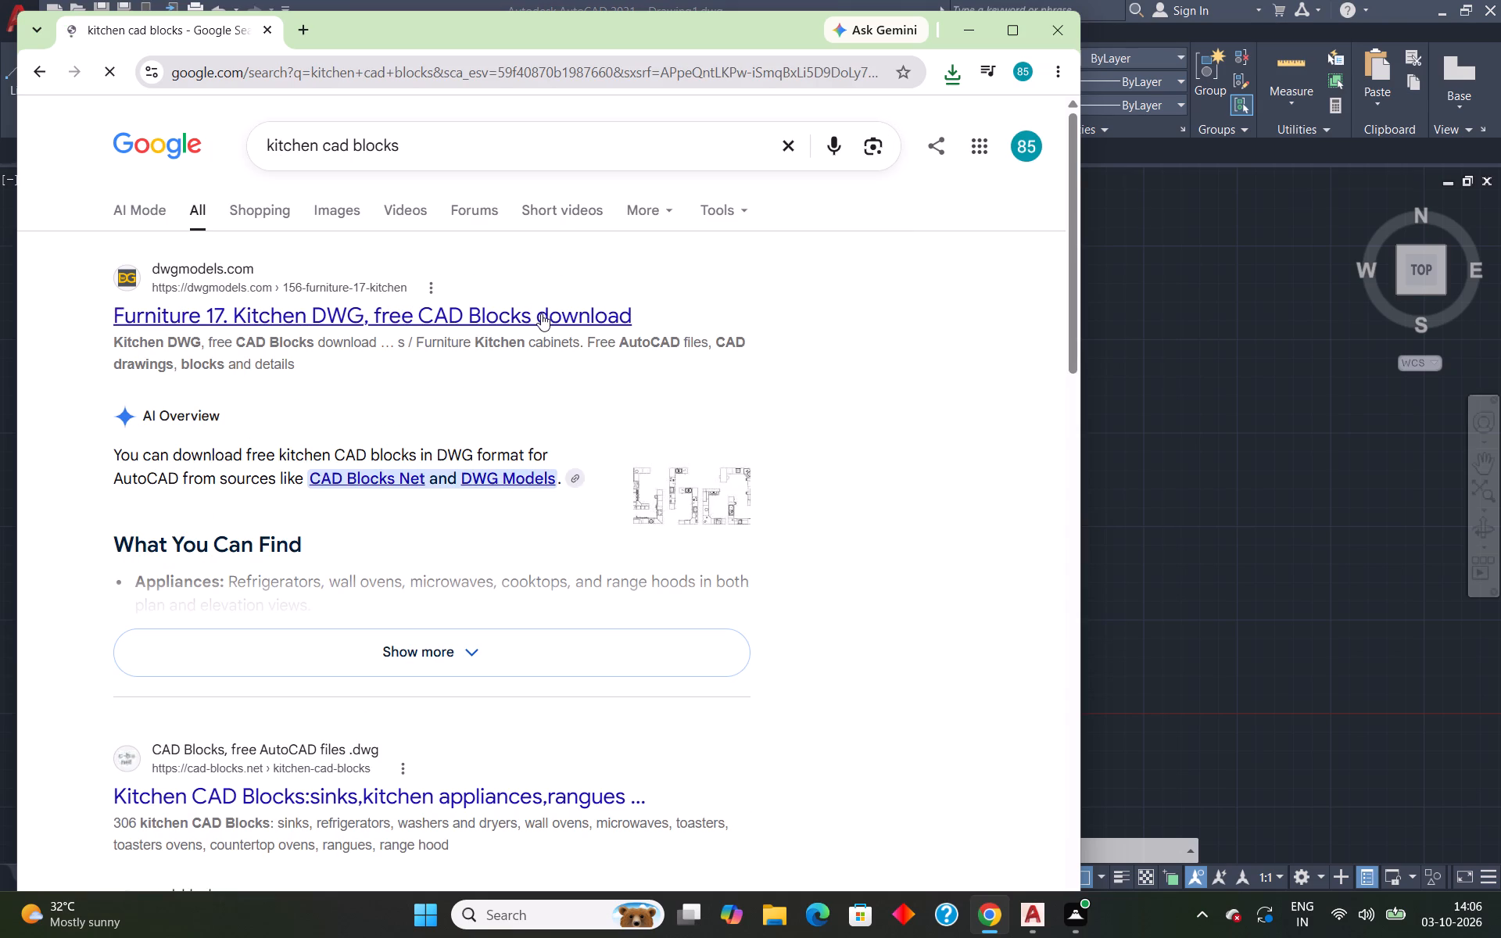
scroll(650, 477, down, 2)
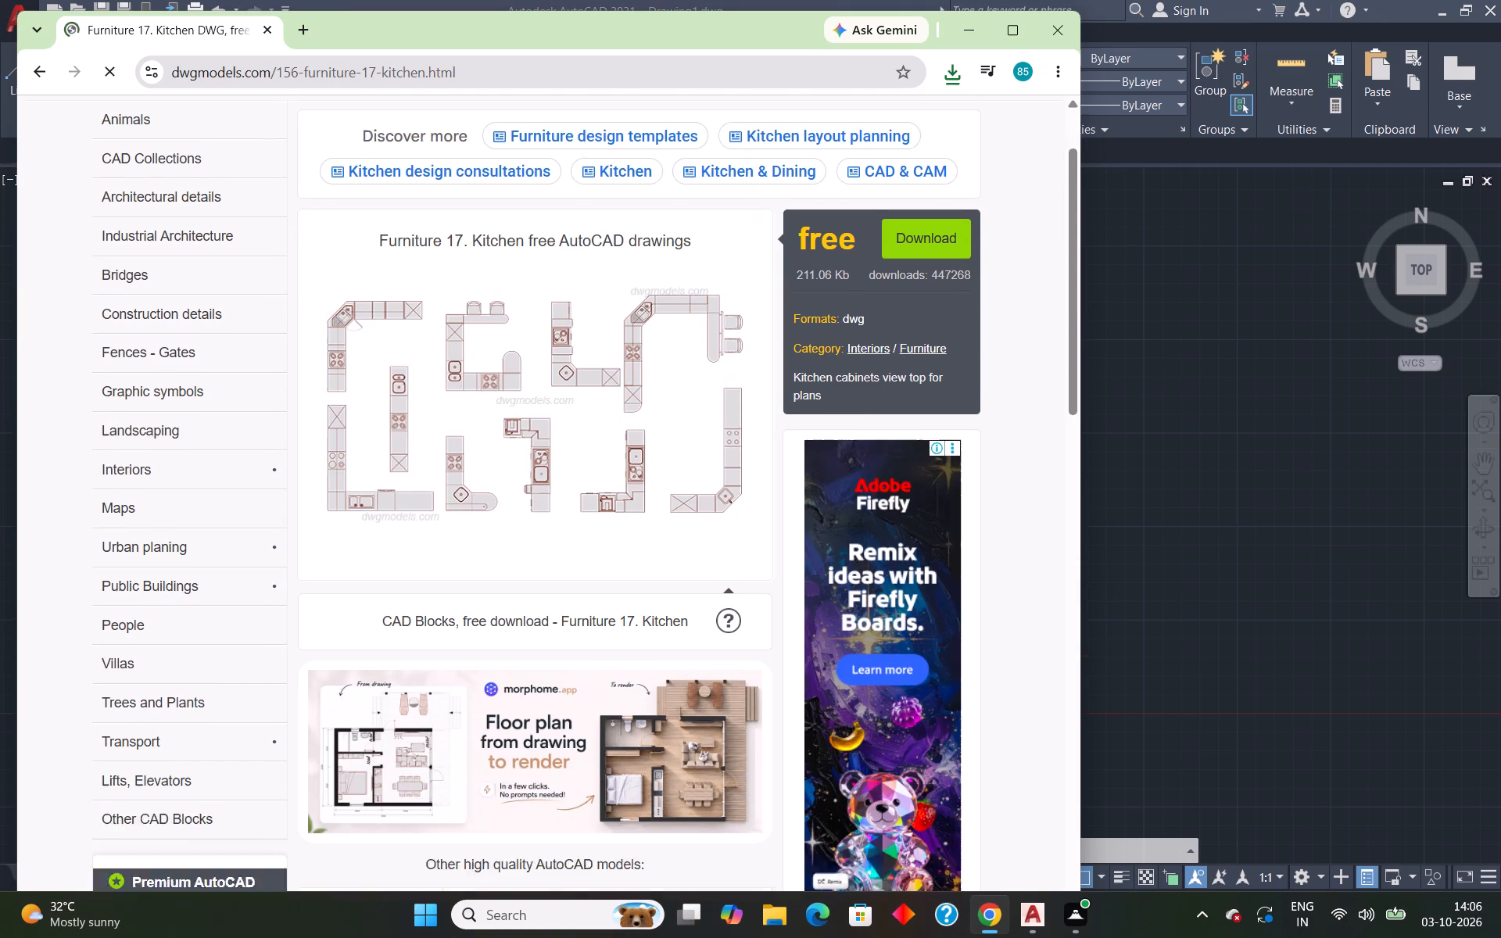
scroll(667, 512, down, 5)
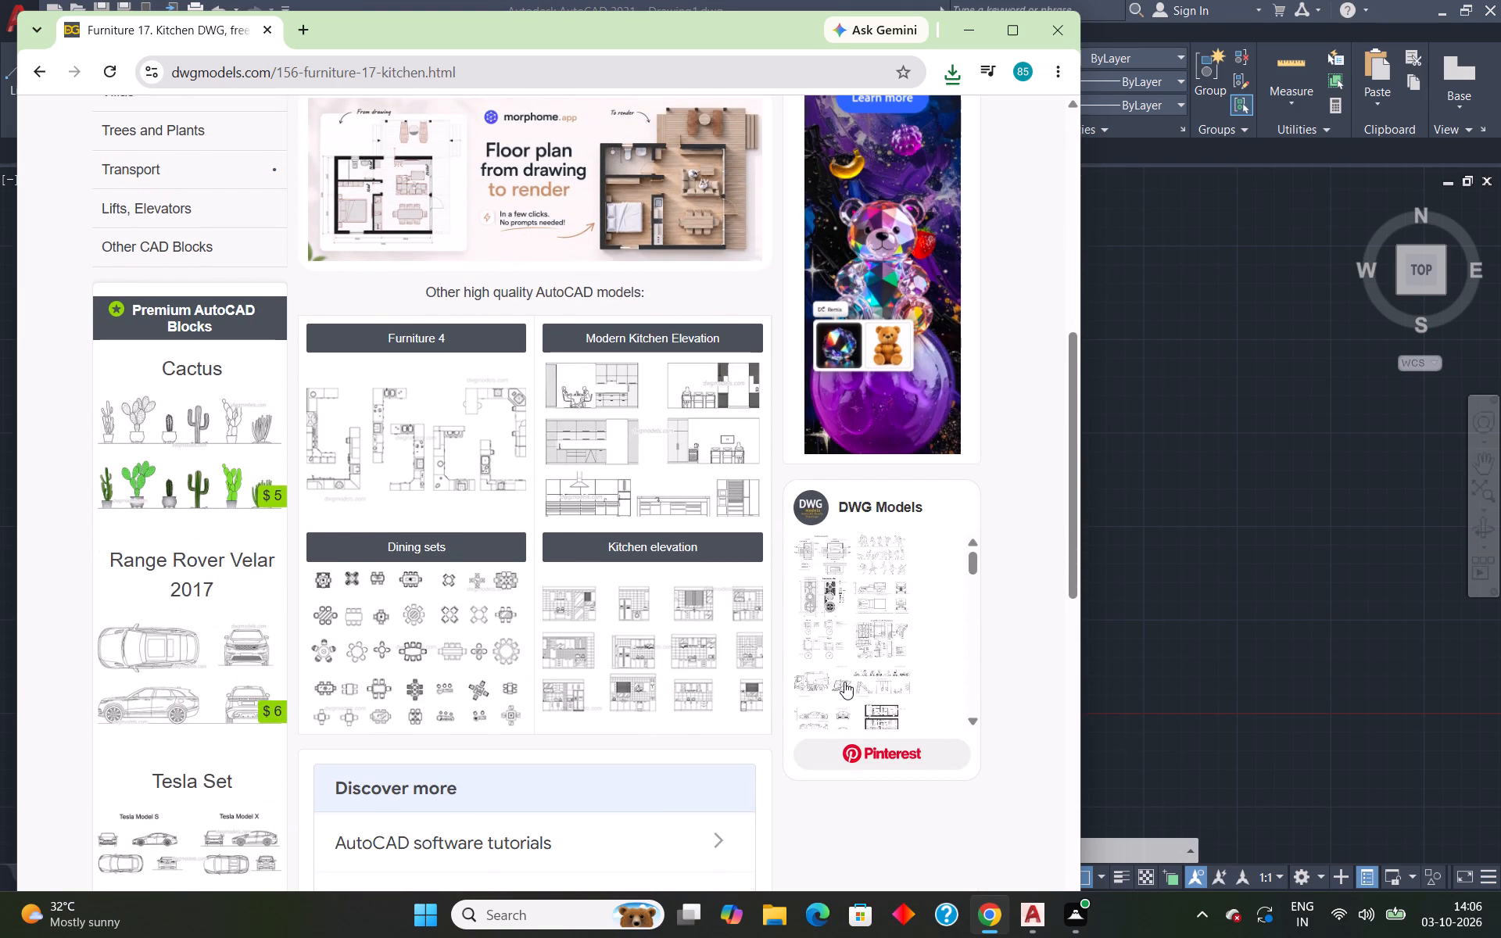
scroll(844, 680, down, 3)
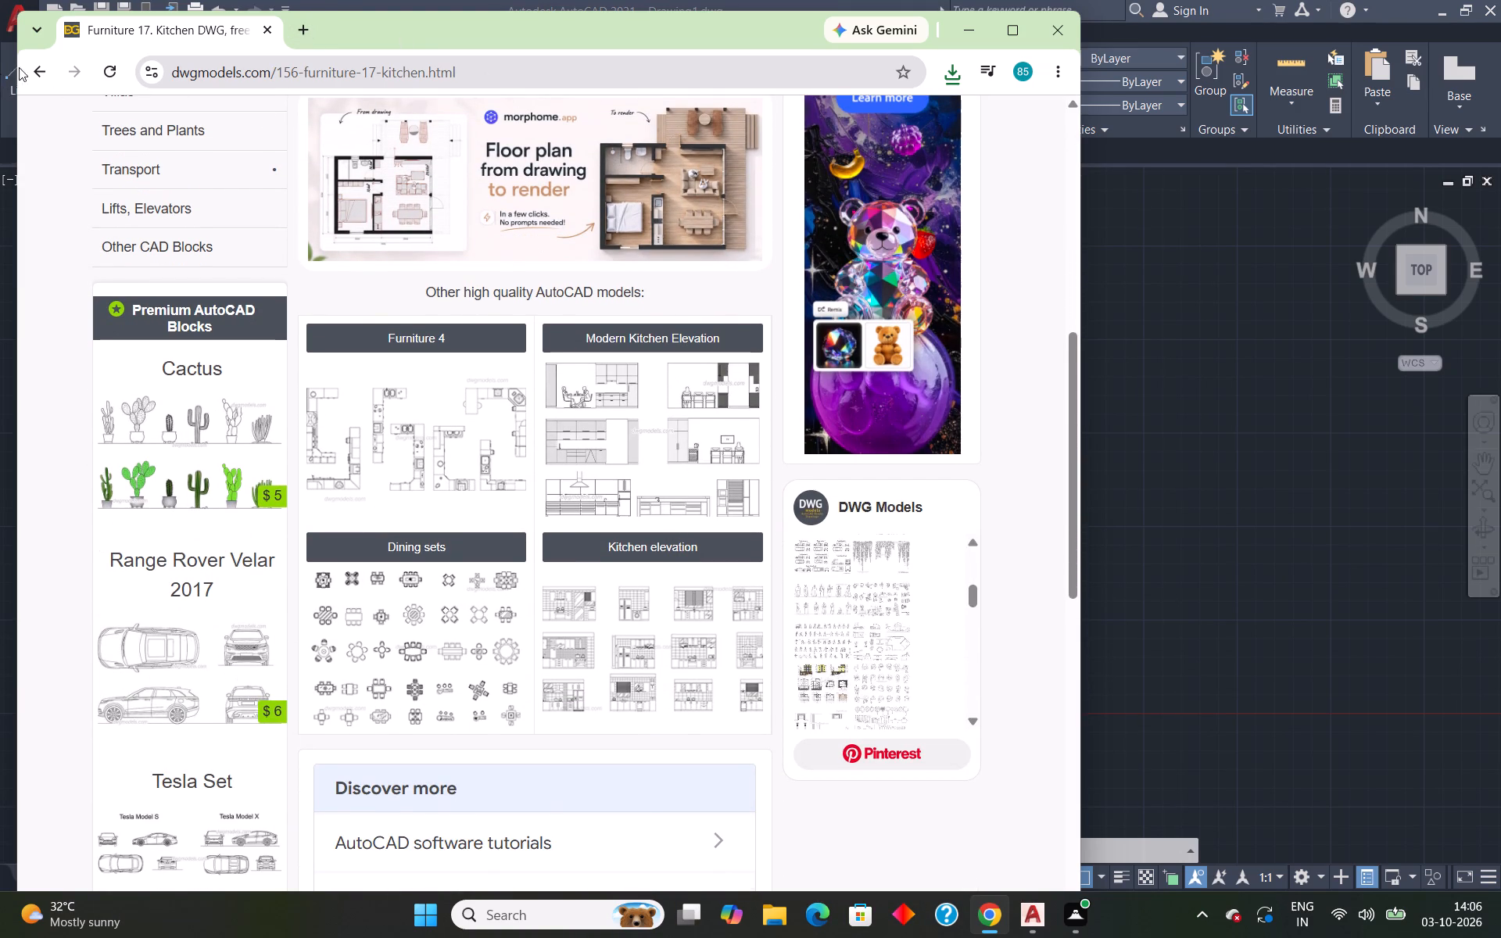
Search for "stove top view cad block" and download the Cooktop 2 DWG from dwgmodels.com.
click(38, 63)
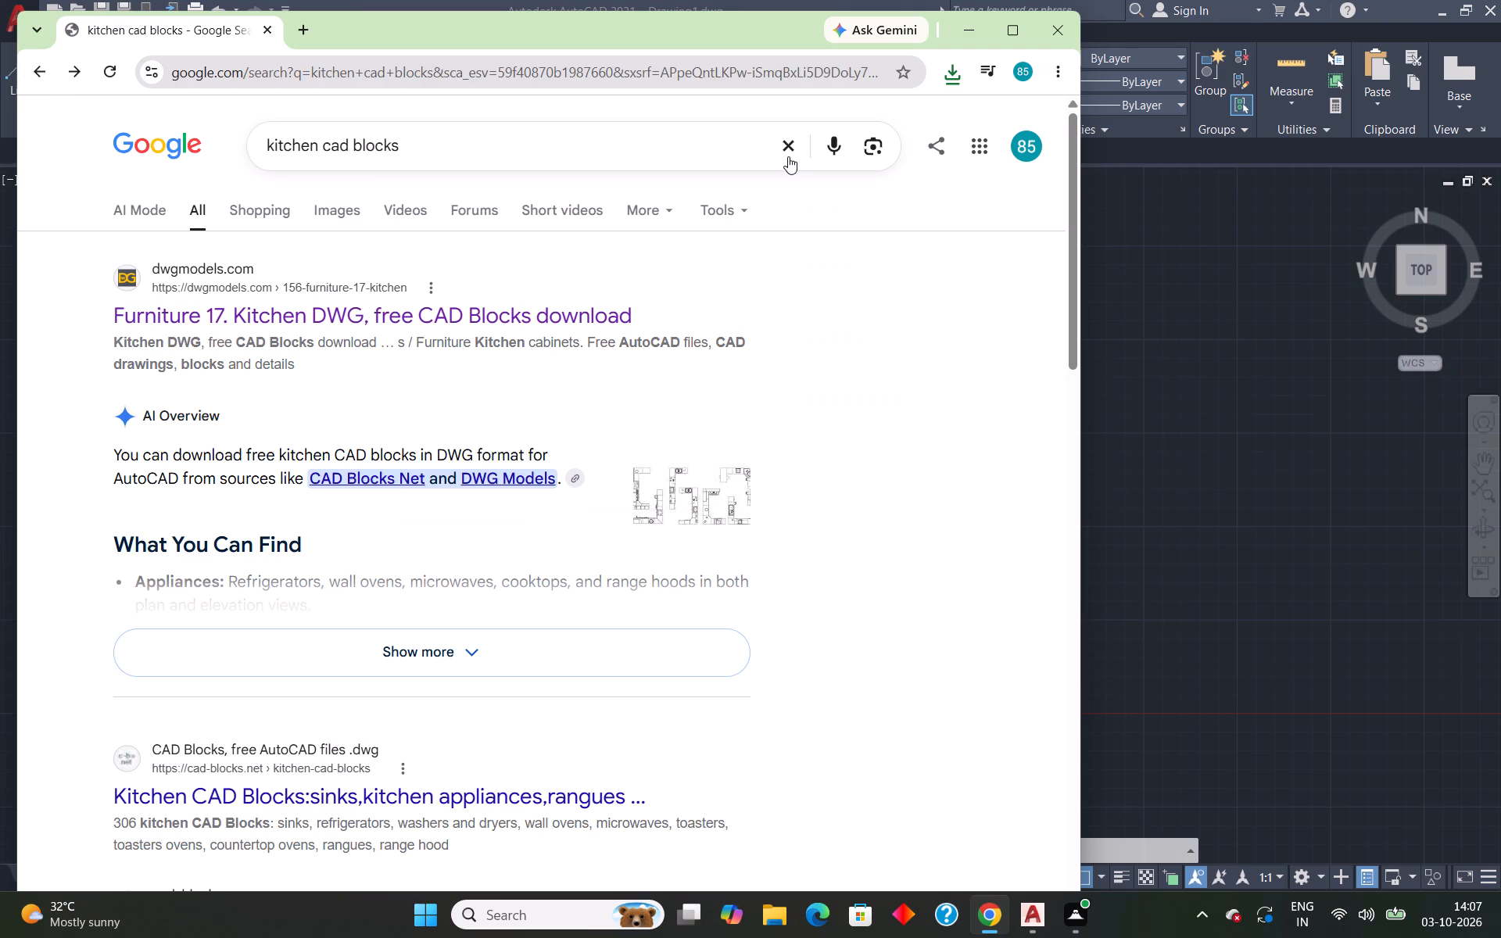
click(788, 140)
text(st)
key(i)
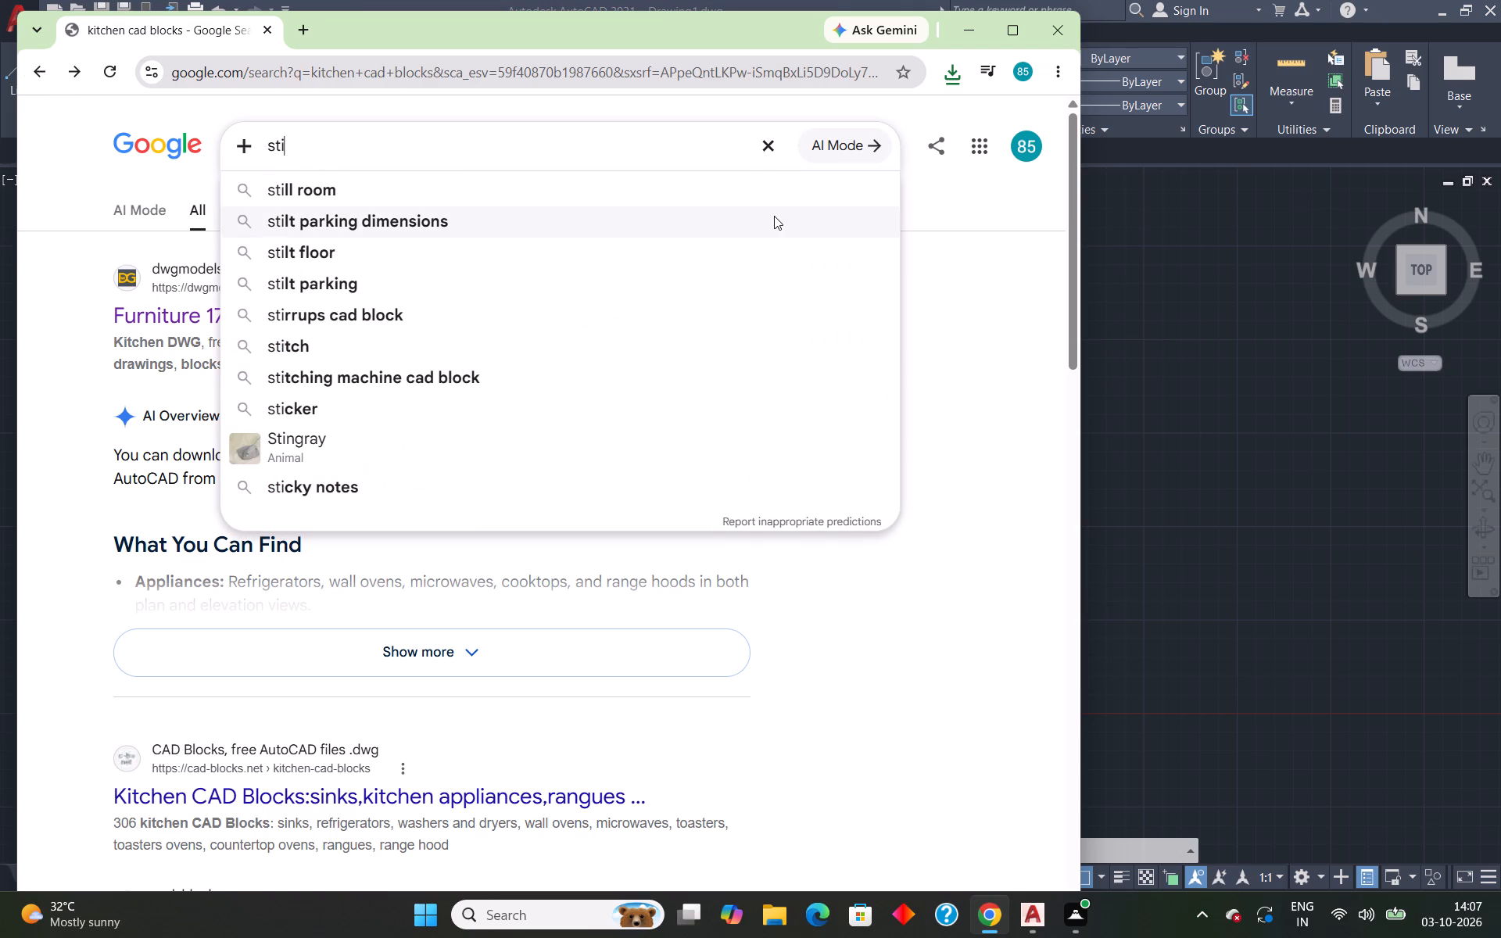
key(BackSpace)
click(649, 202)
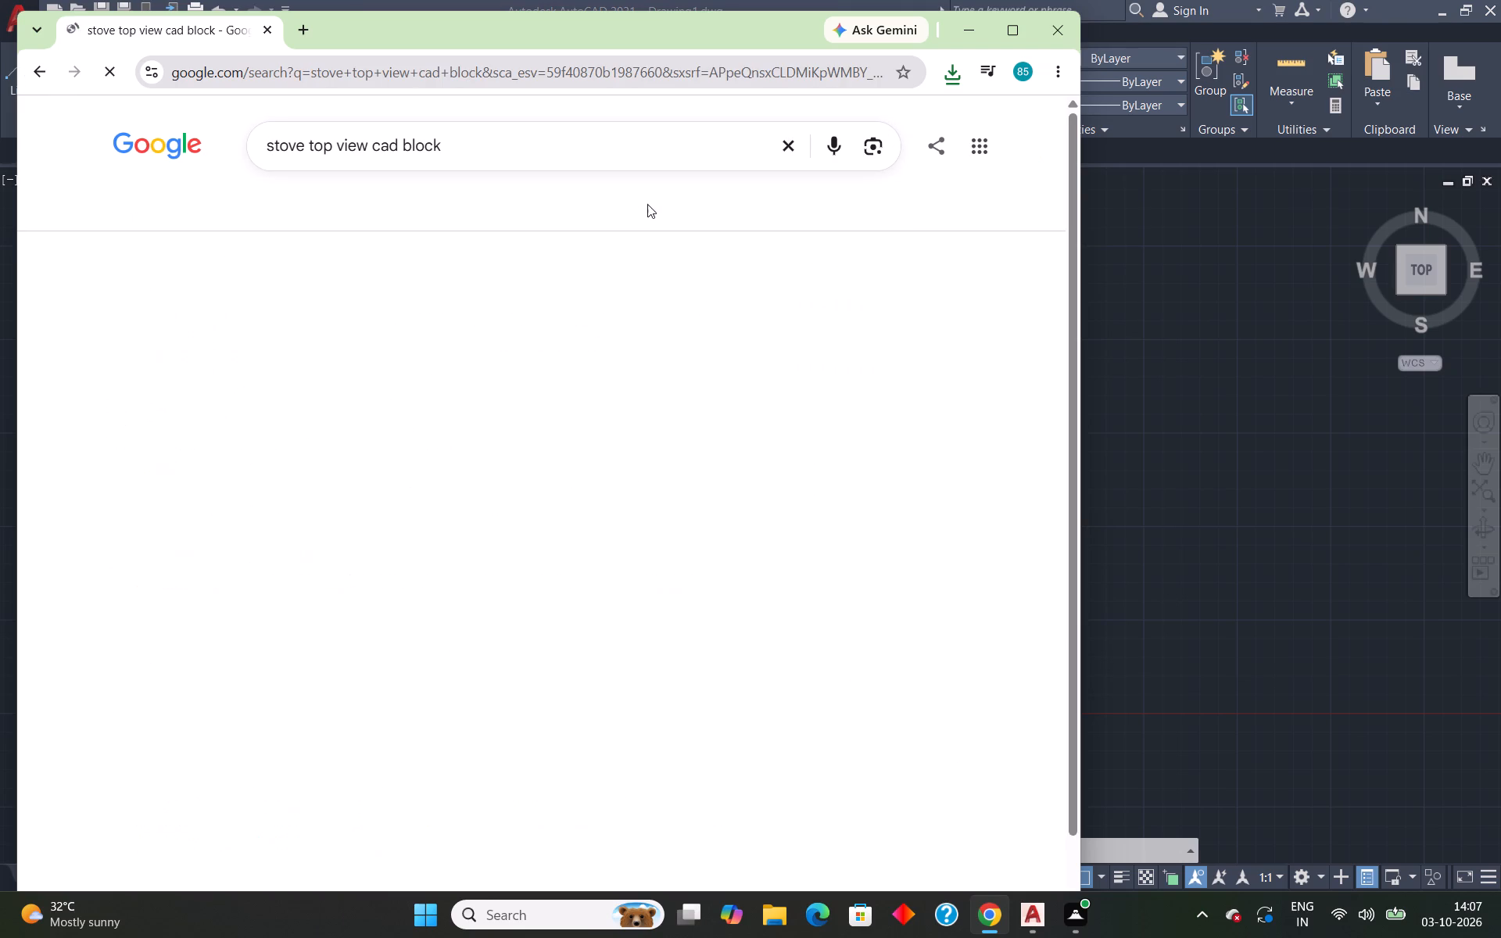
click(528, 309)
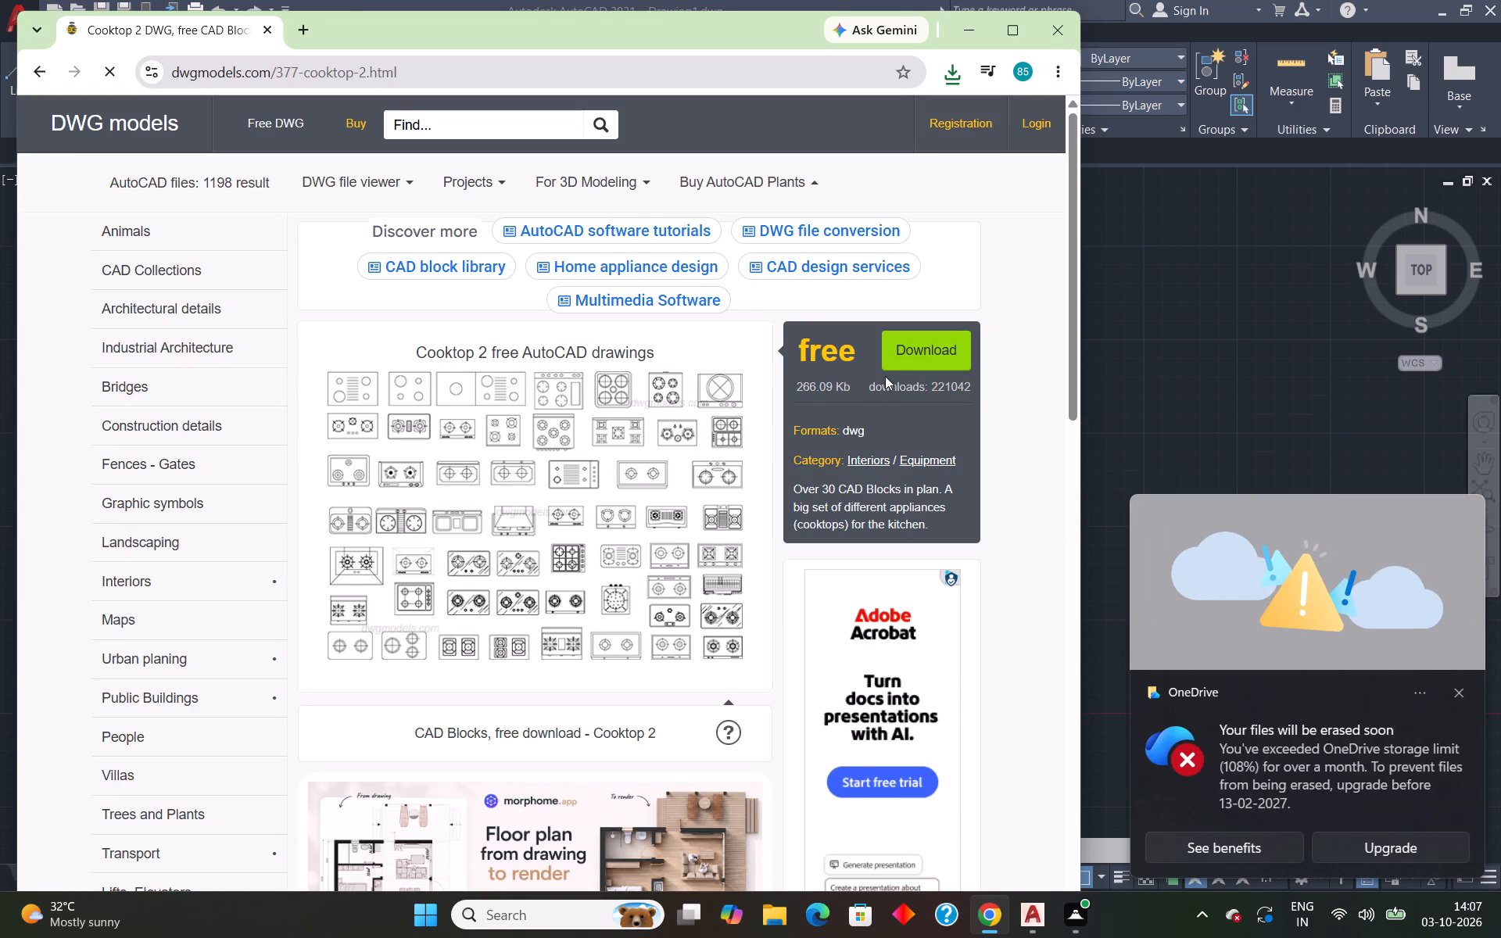
click(893, 363)
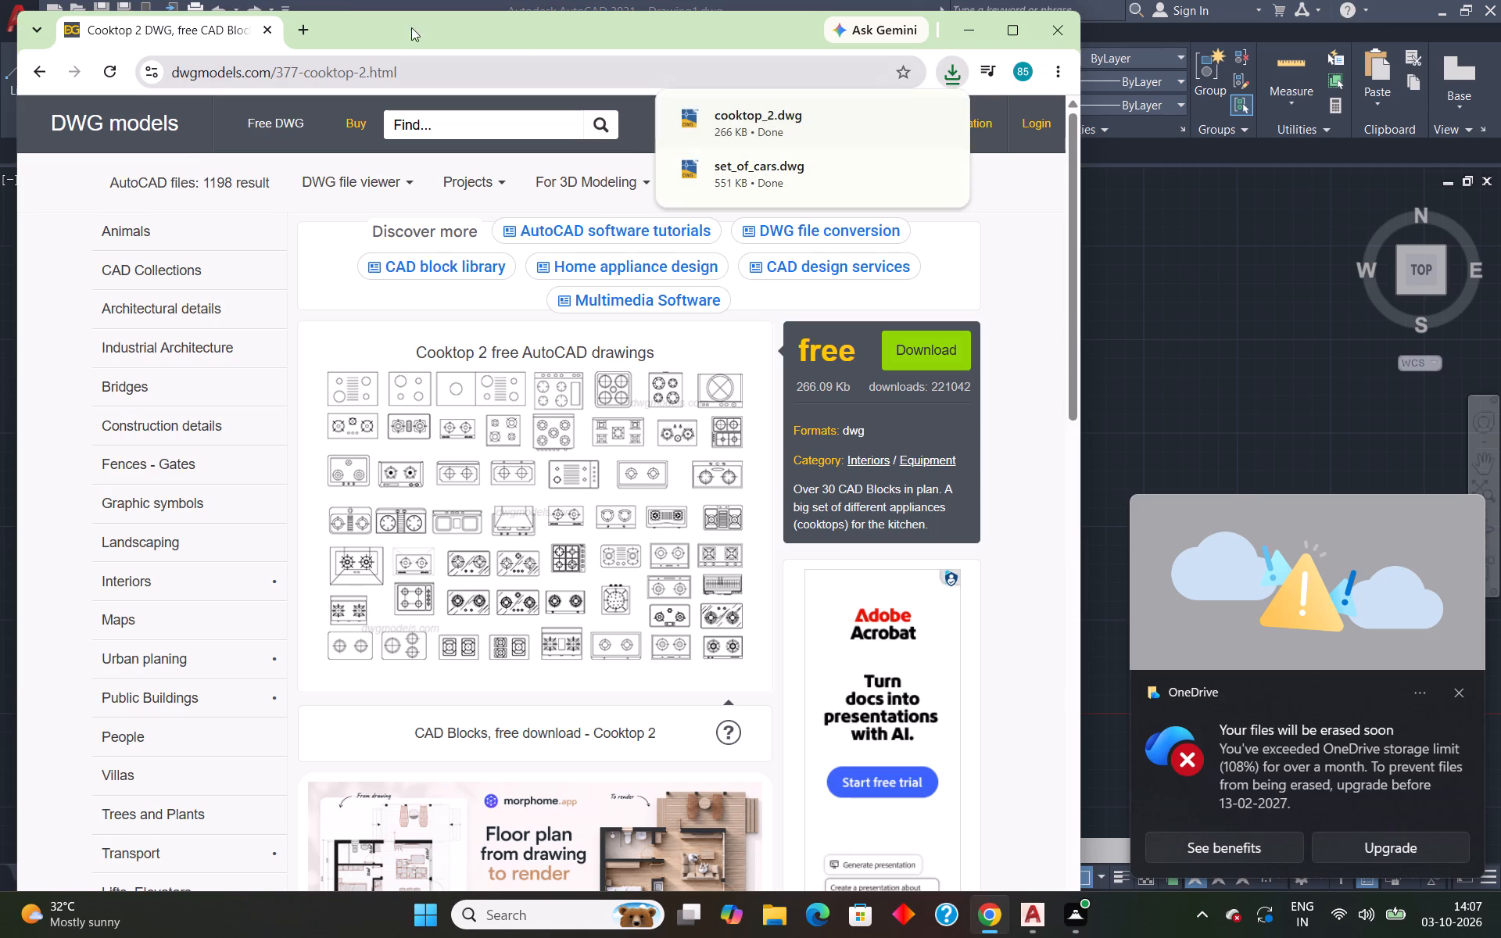
Search for "tree top view autocad block free download", download the Trees 2 DWG from dwgmodels.com and close the browser.
click(27, 73)
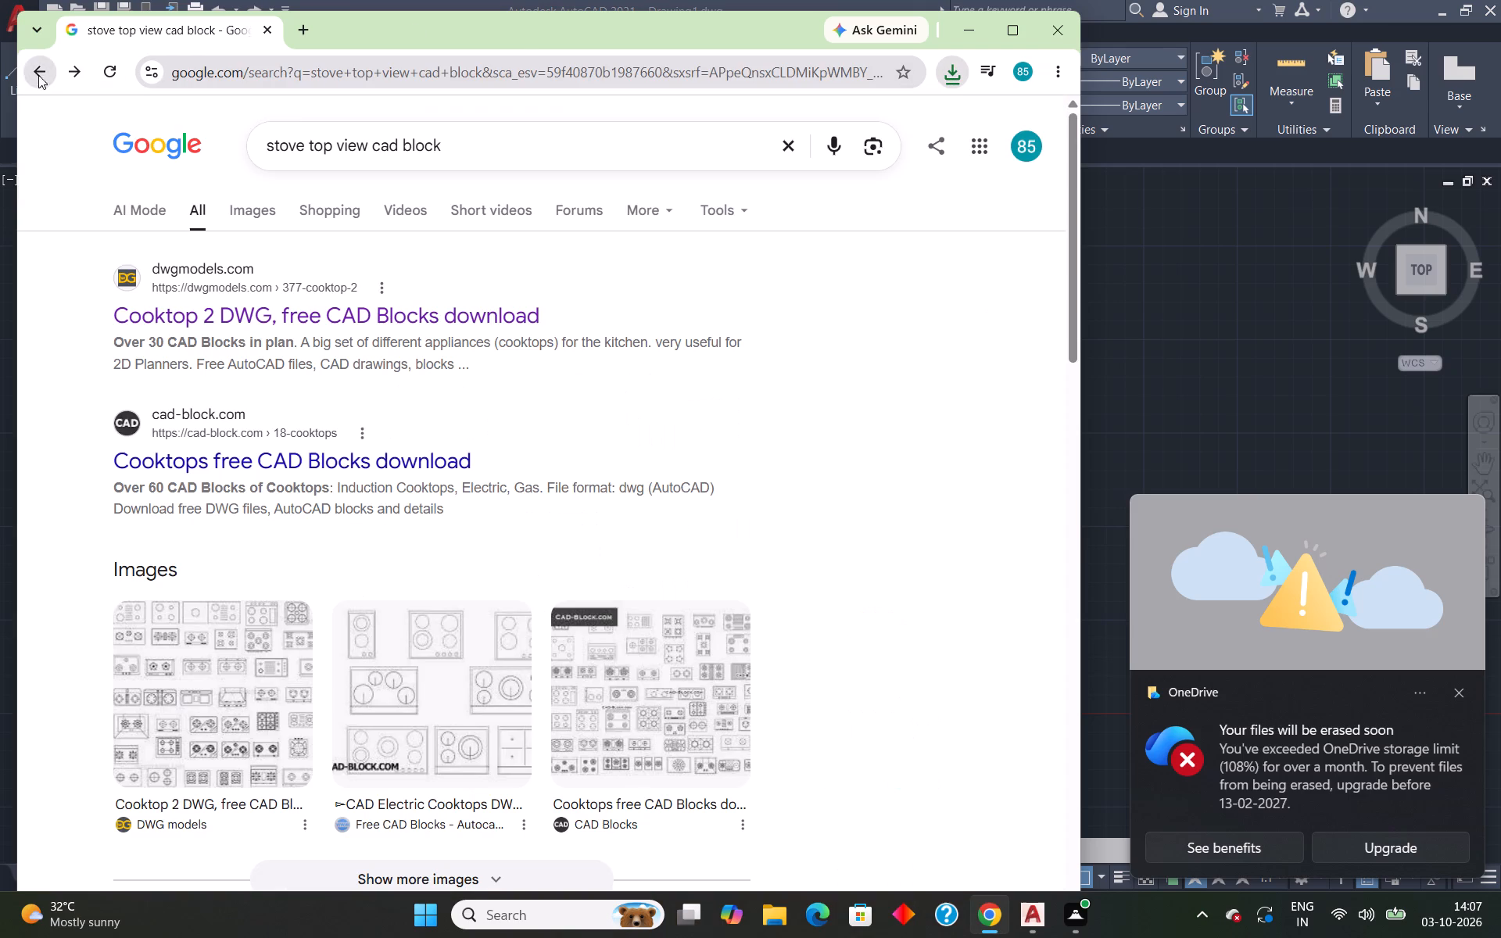
click(788, 148)
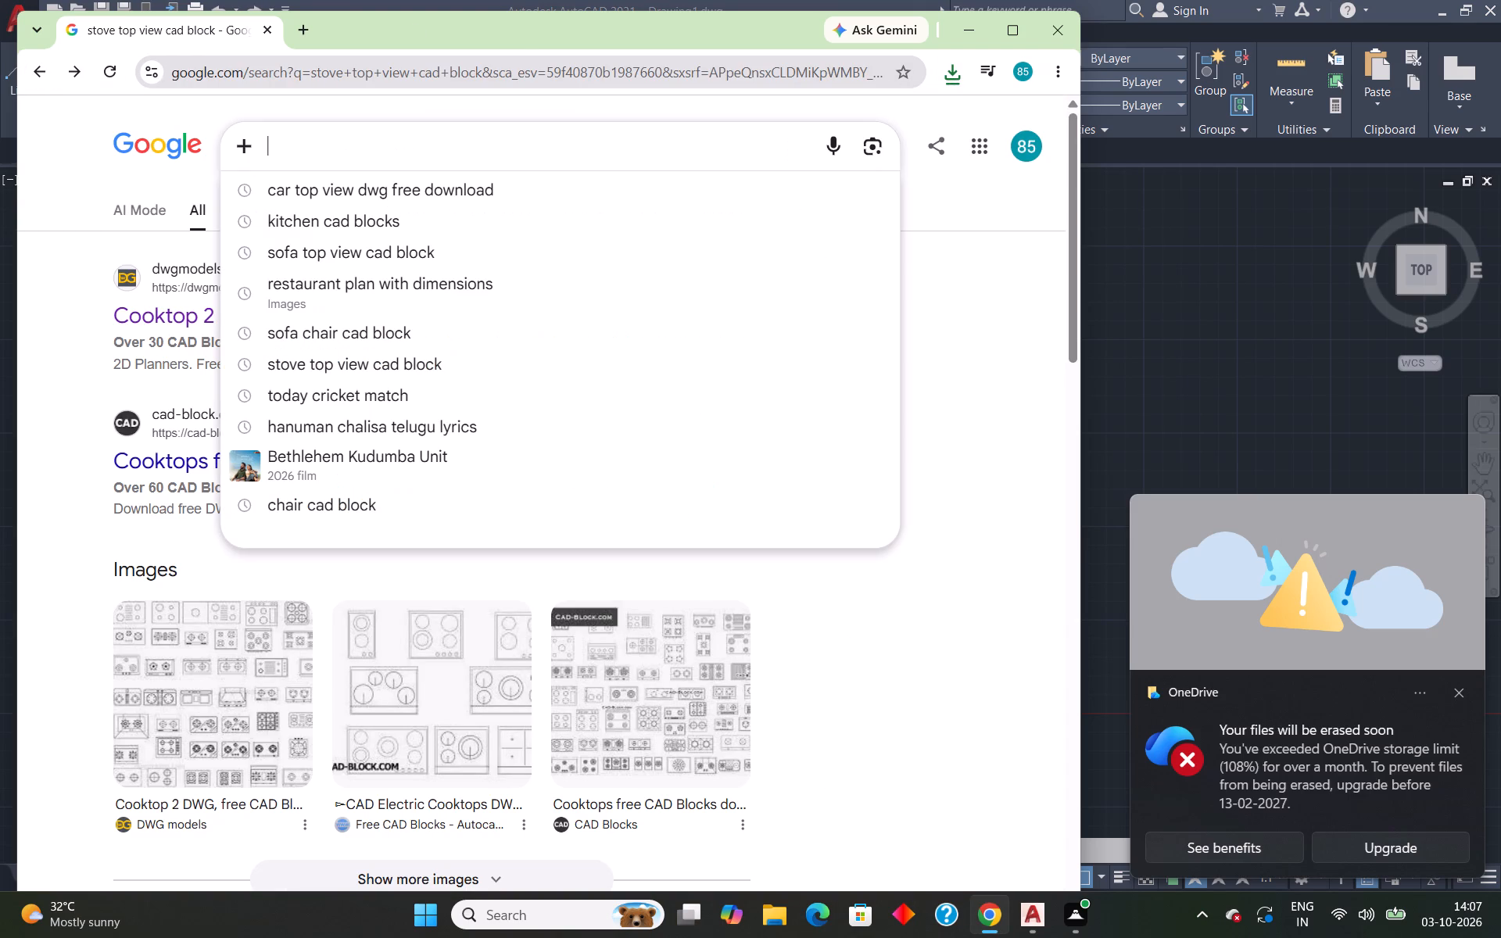
text(tr)
key(e)
key(e)
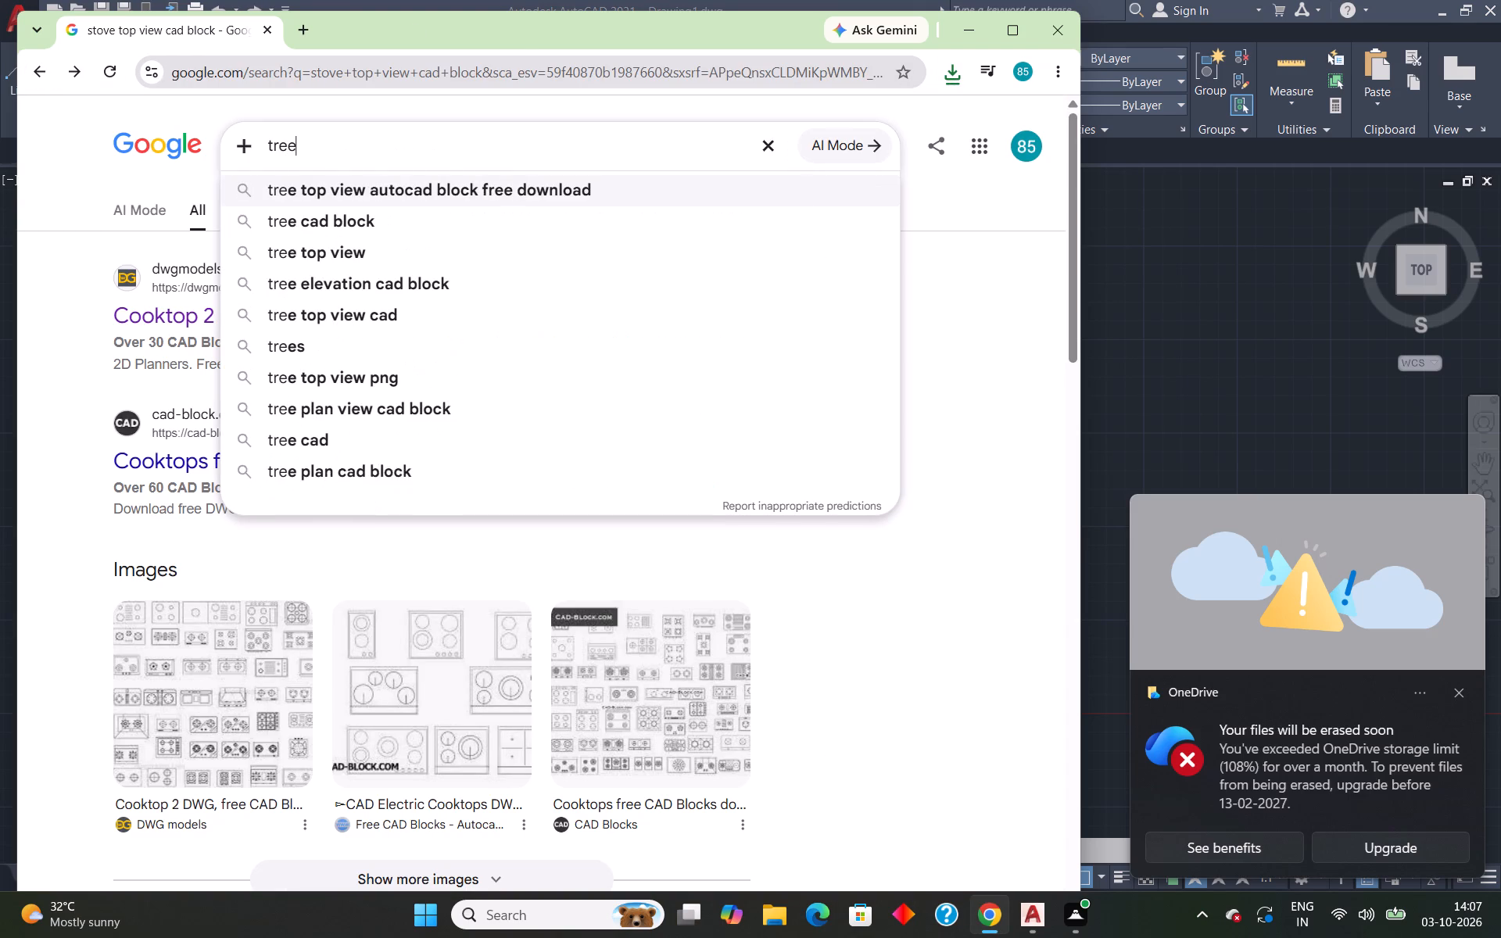
click(698, 186)
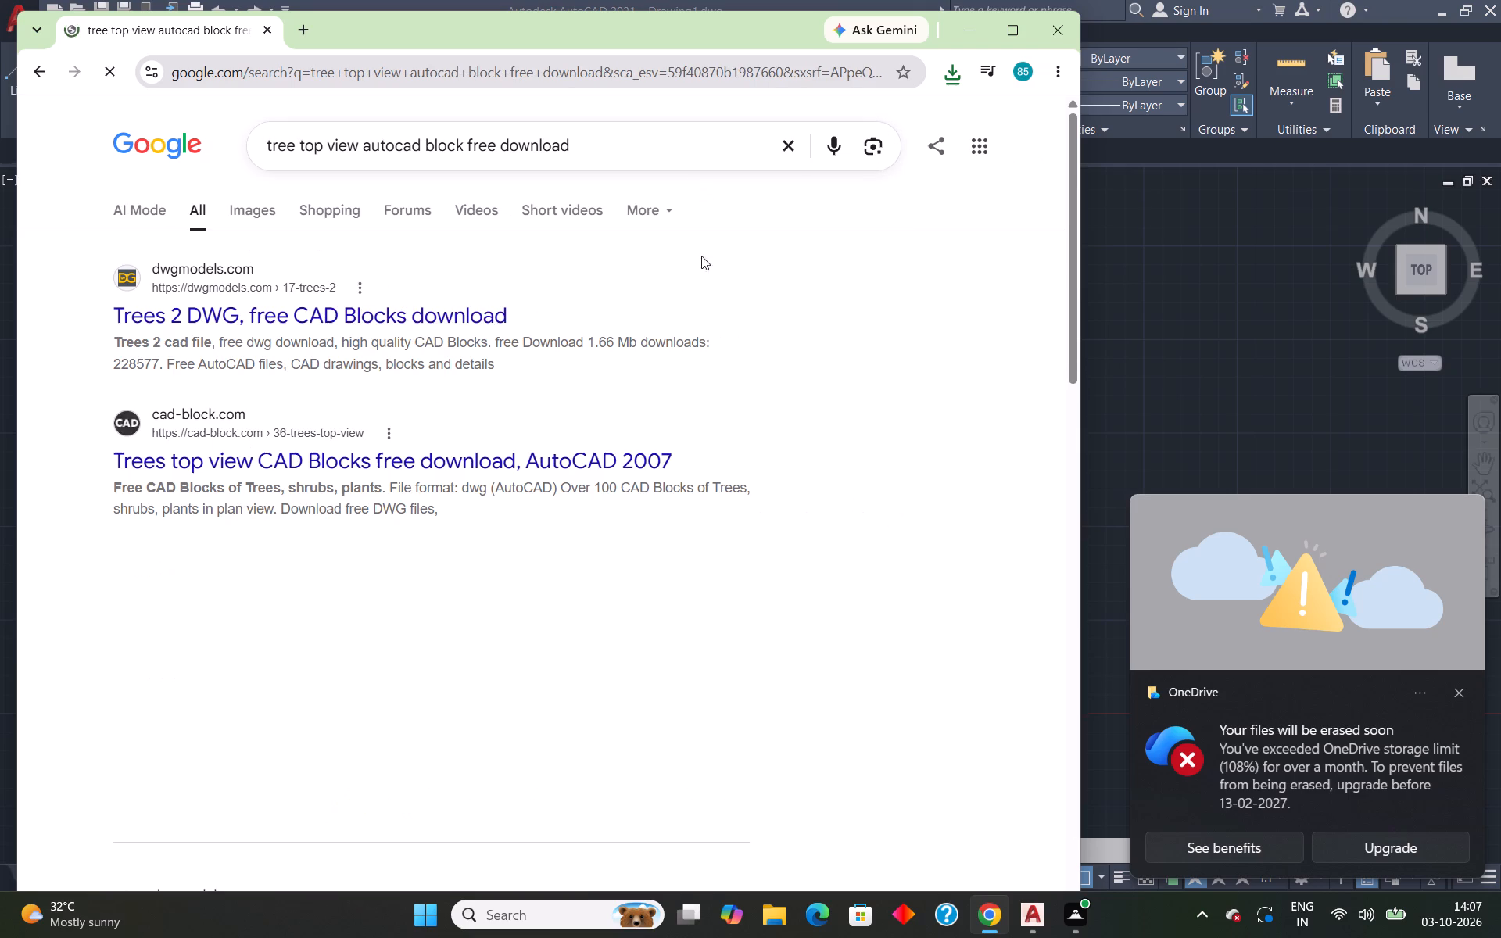
click(494, 321)
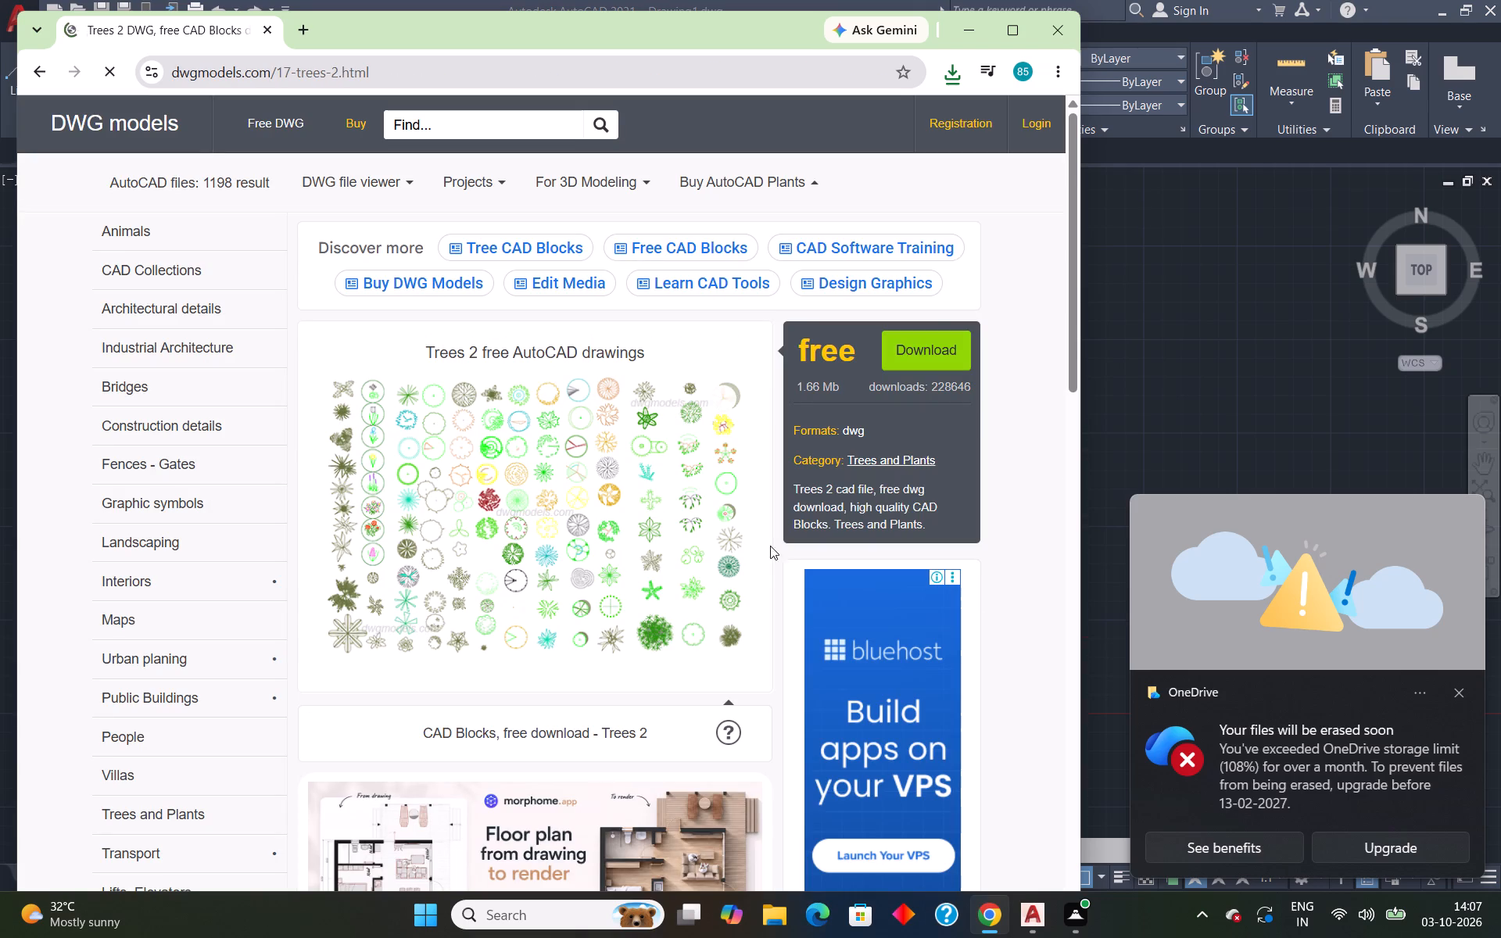
click(930, 353)
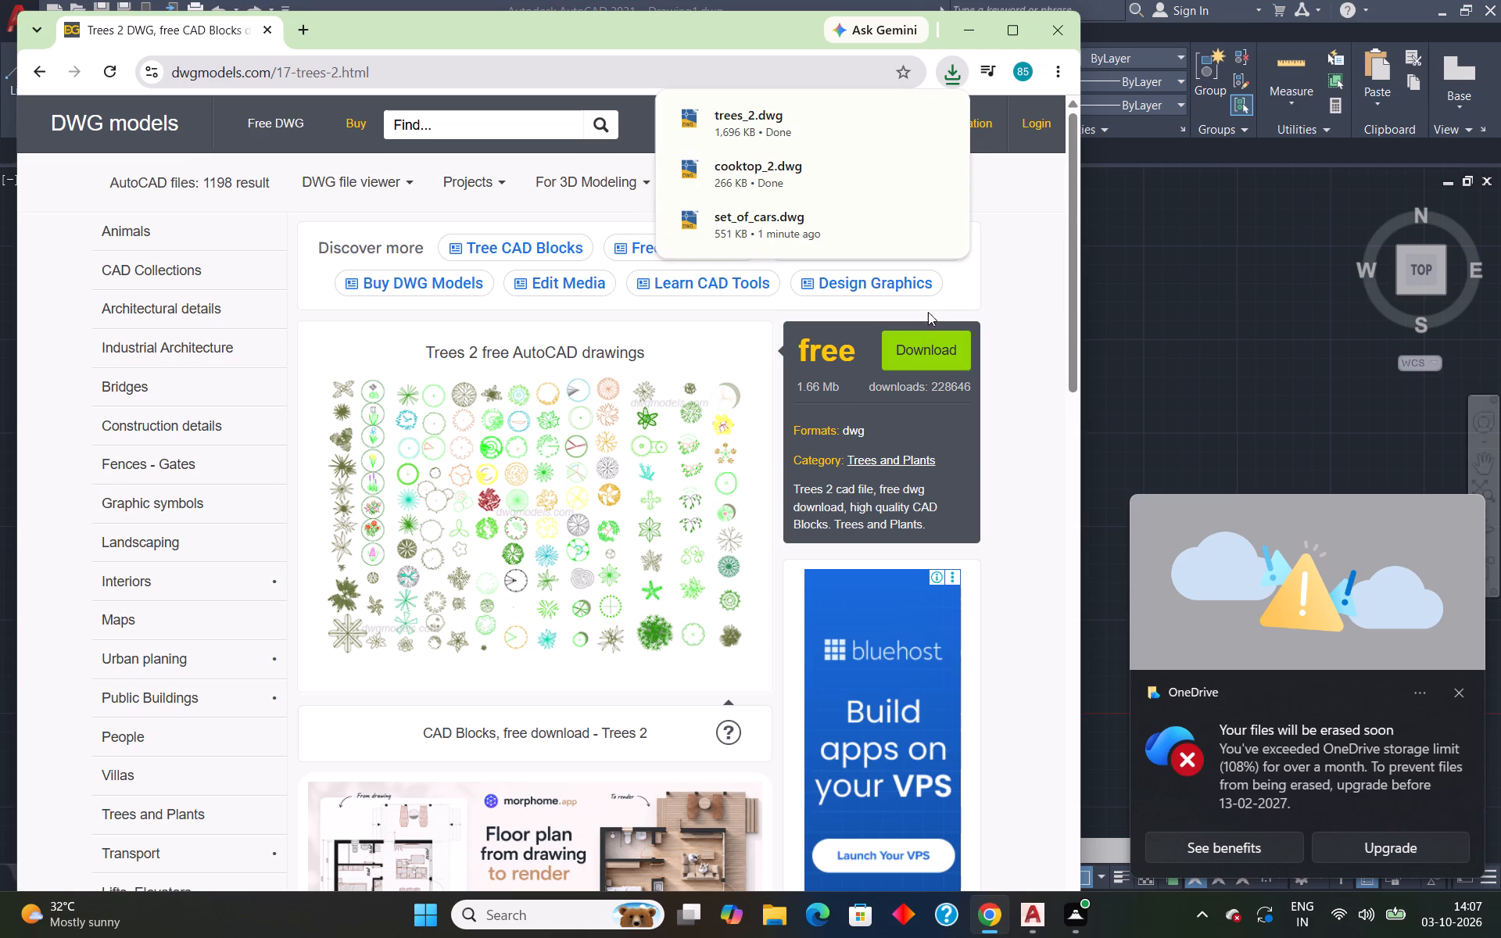
click(1055, 27)
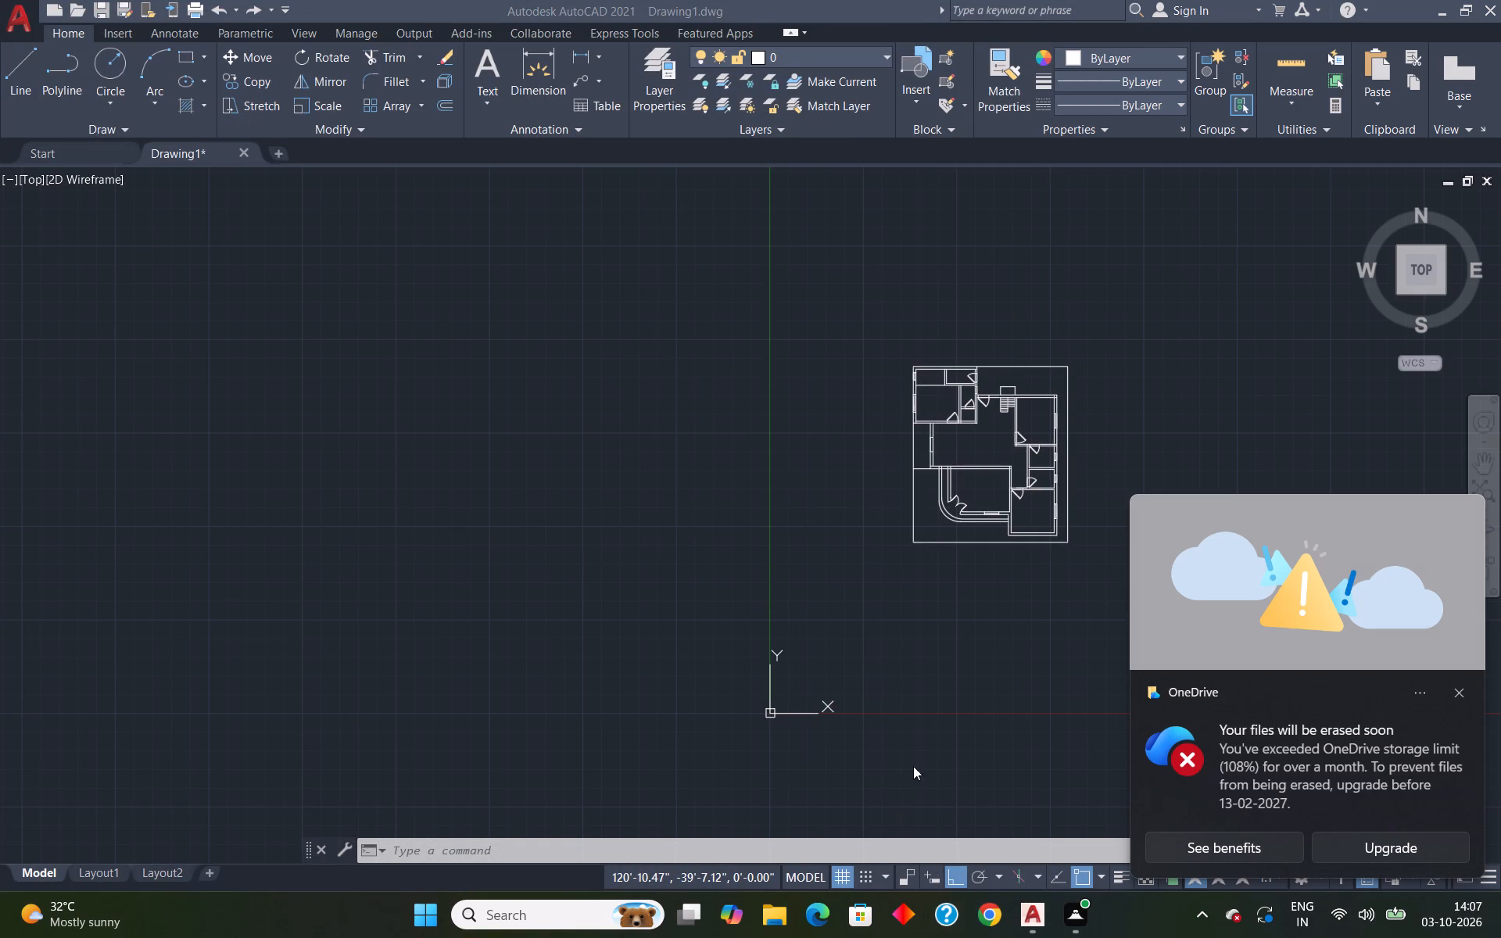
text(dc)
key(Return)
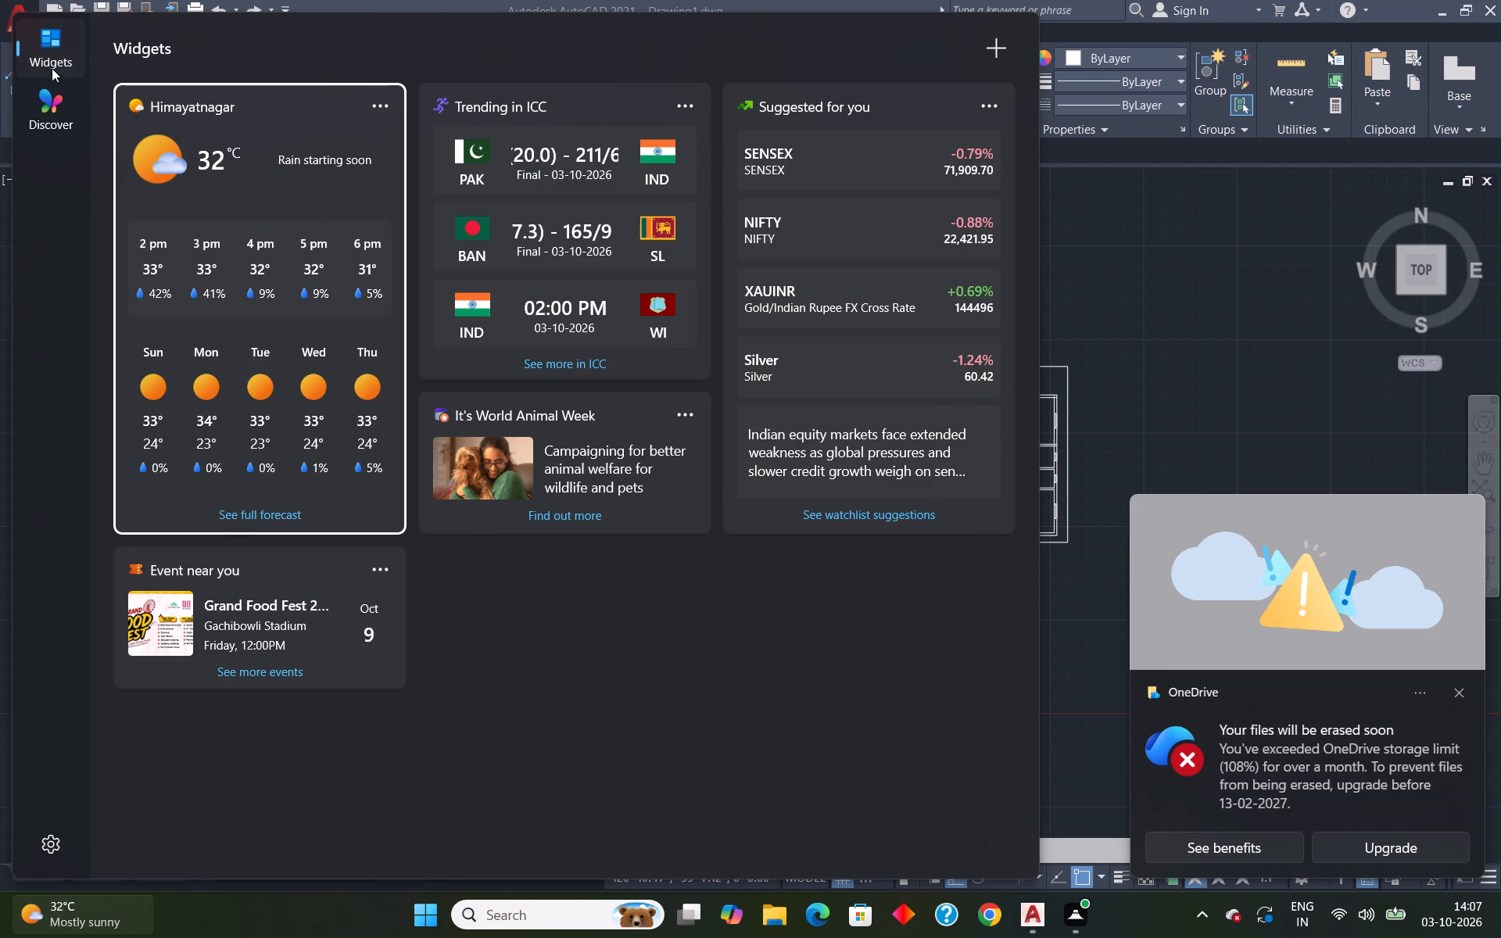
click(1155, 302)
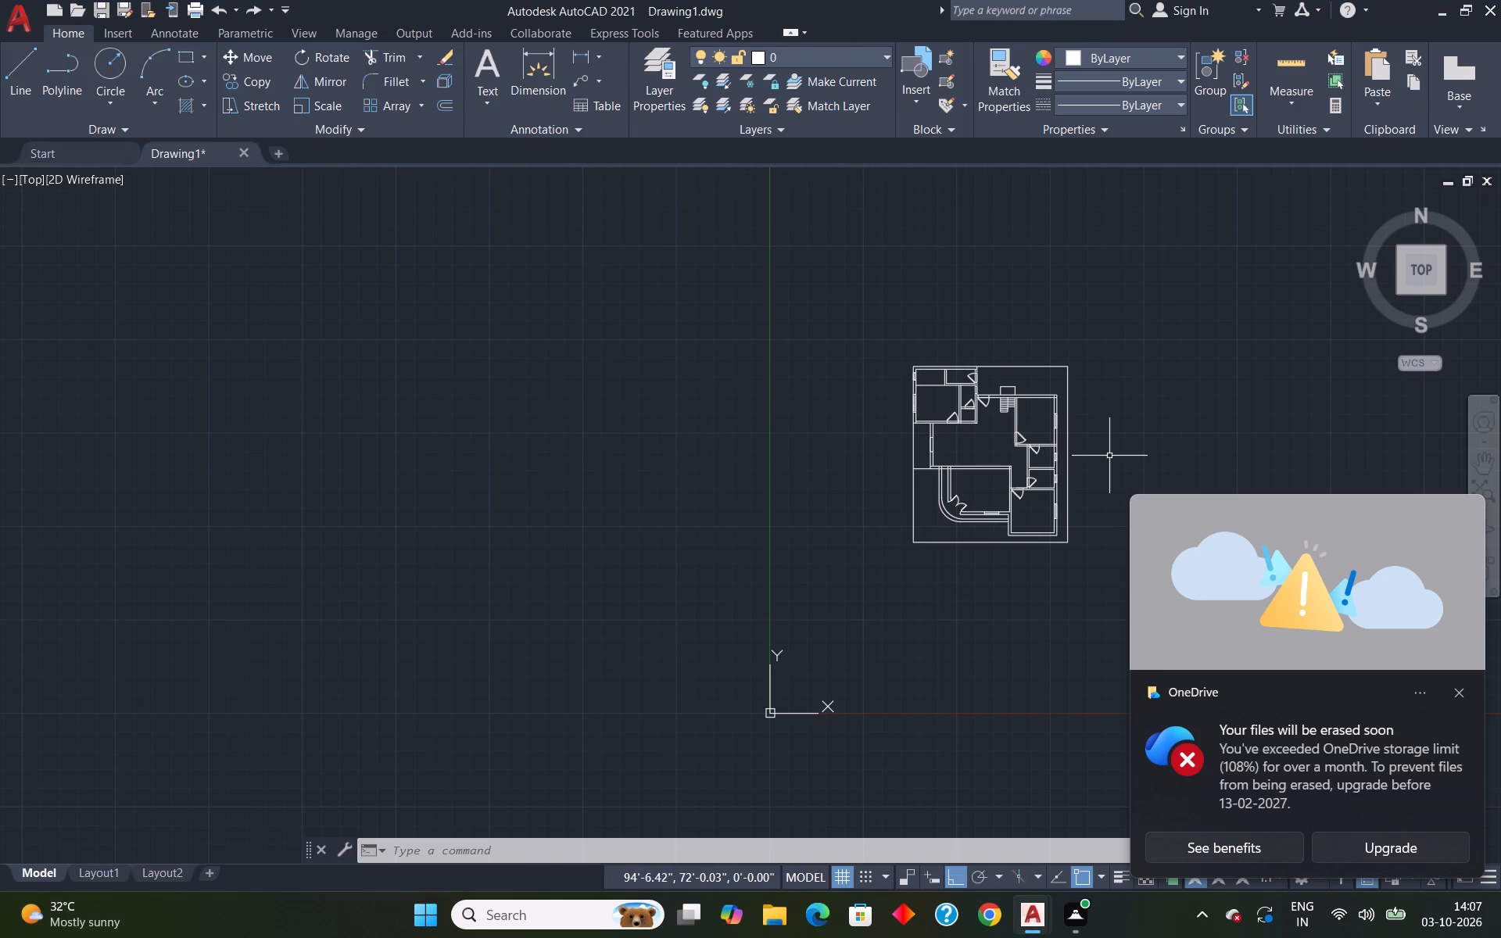
Insert the Toilet - top and Sink - Oval top blocks from DesignCenter's House Designer.dwg into the empty space right of the house plan.
key(d)
key(c)
key(Return)
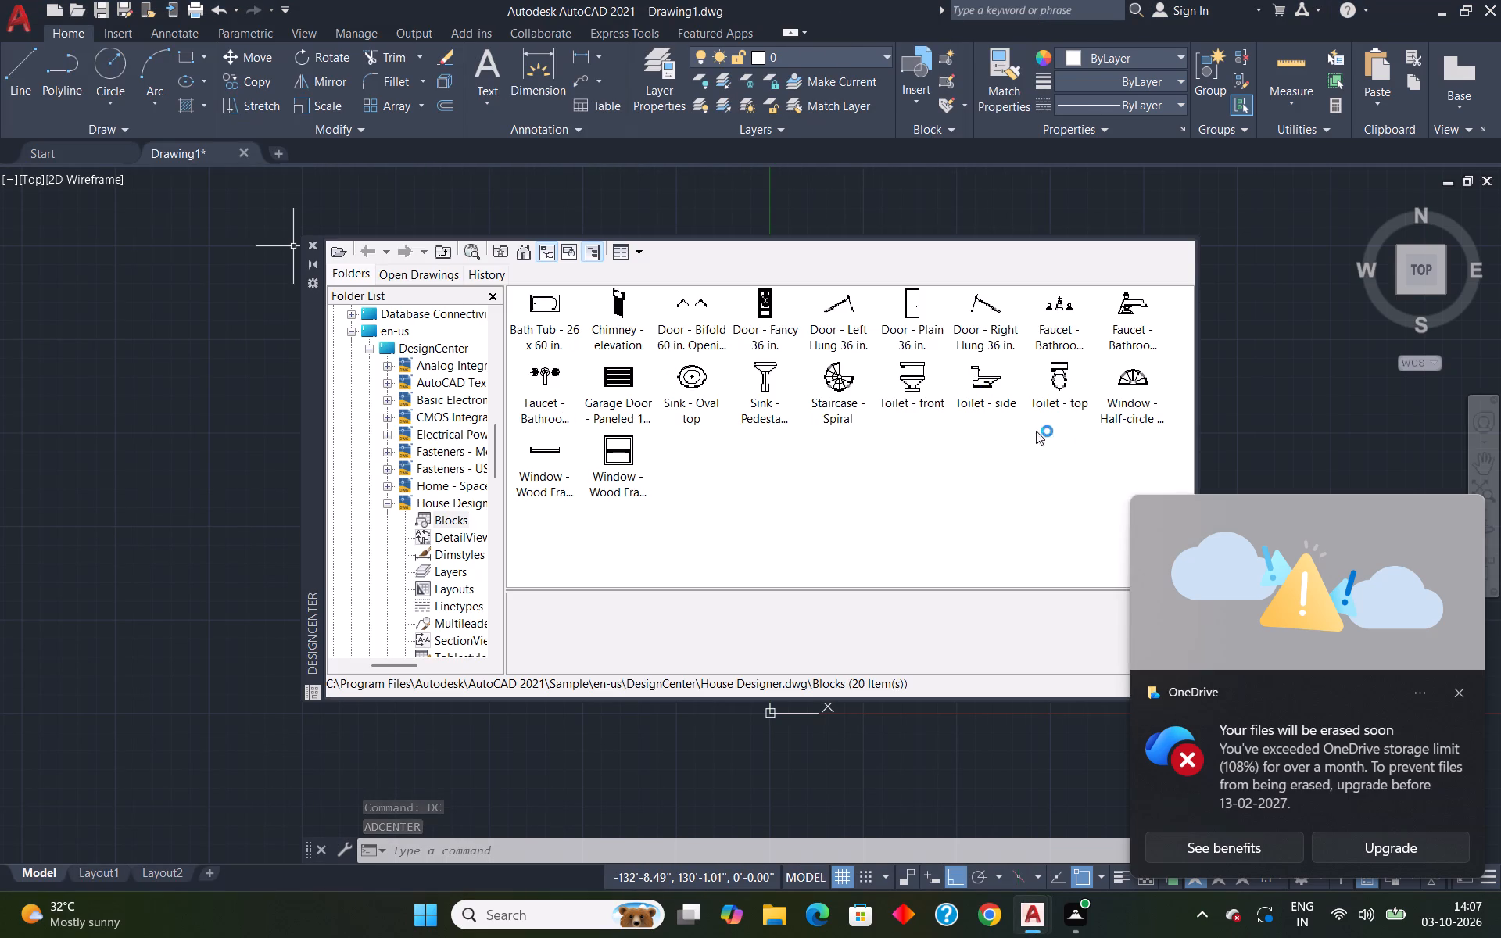
drag(1062, 372, 1374, 414)
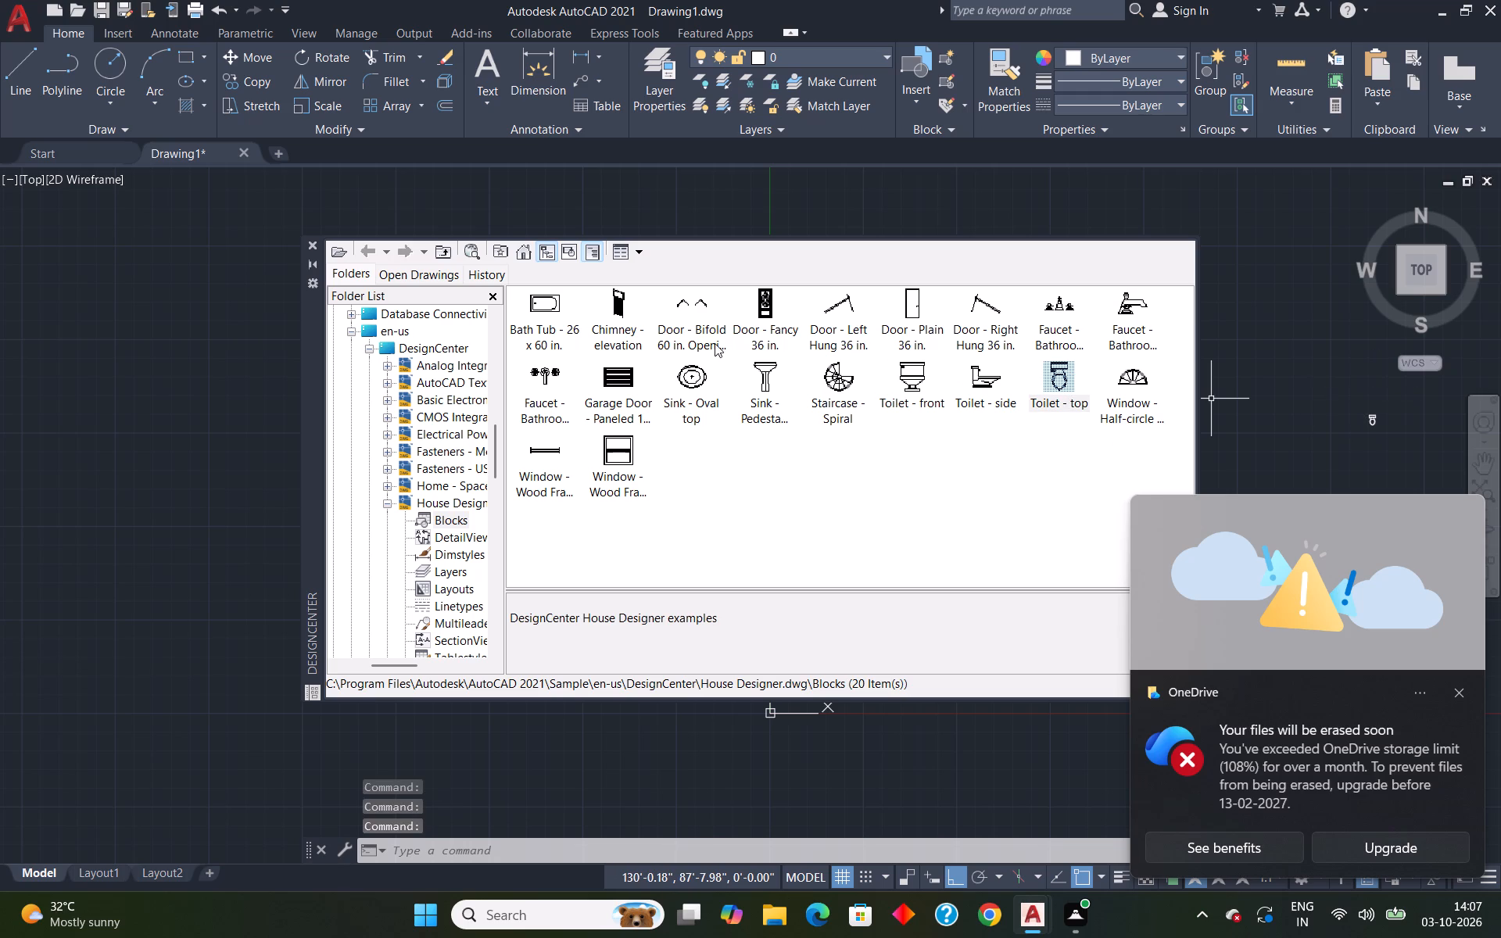
drag(691, 368, 1350, 337)
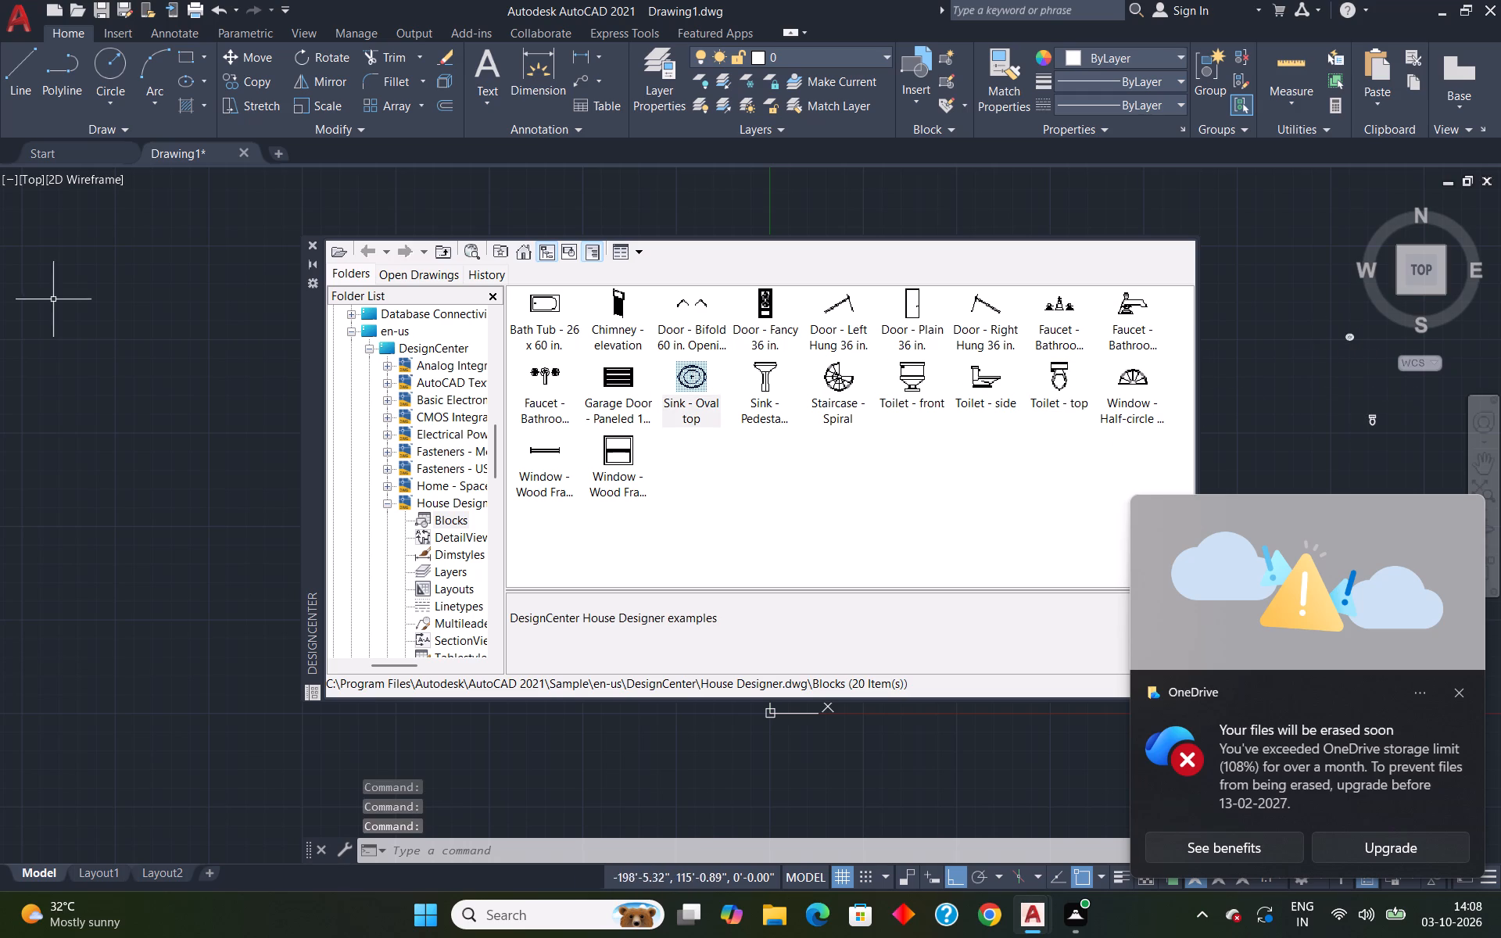
Insert the Bed - Queen and Dining Set - 36 x 72 in. blocks from Home - Space Planner.dwg right of the plan, then close DesignCenter.
click(367, 249)
click(367, 248)
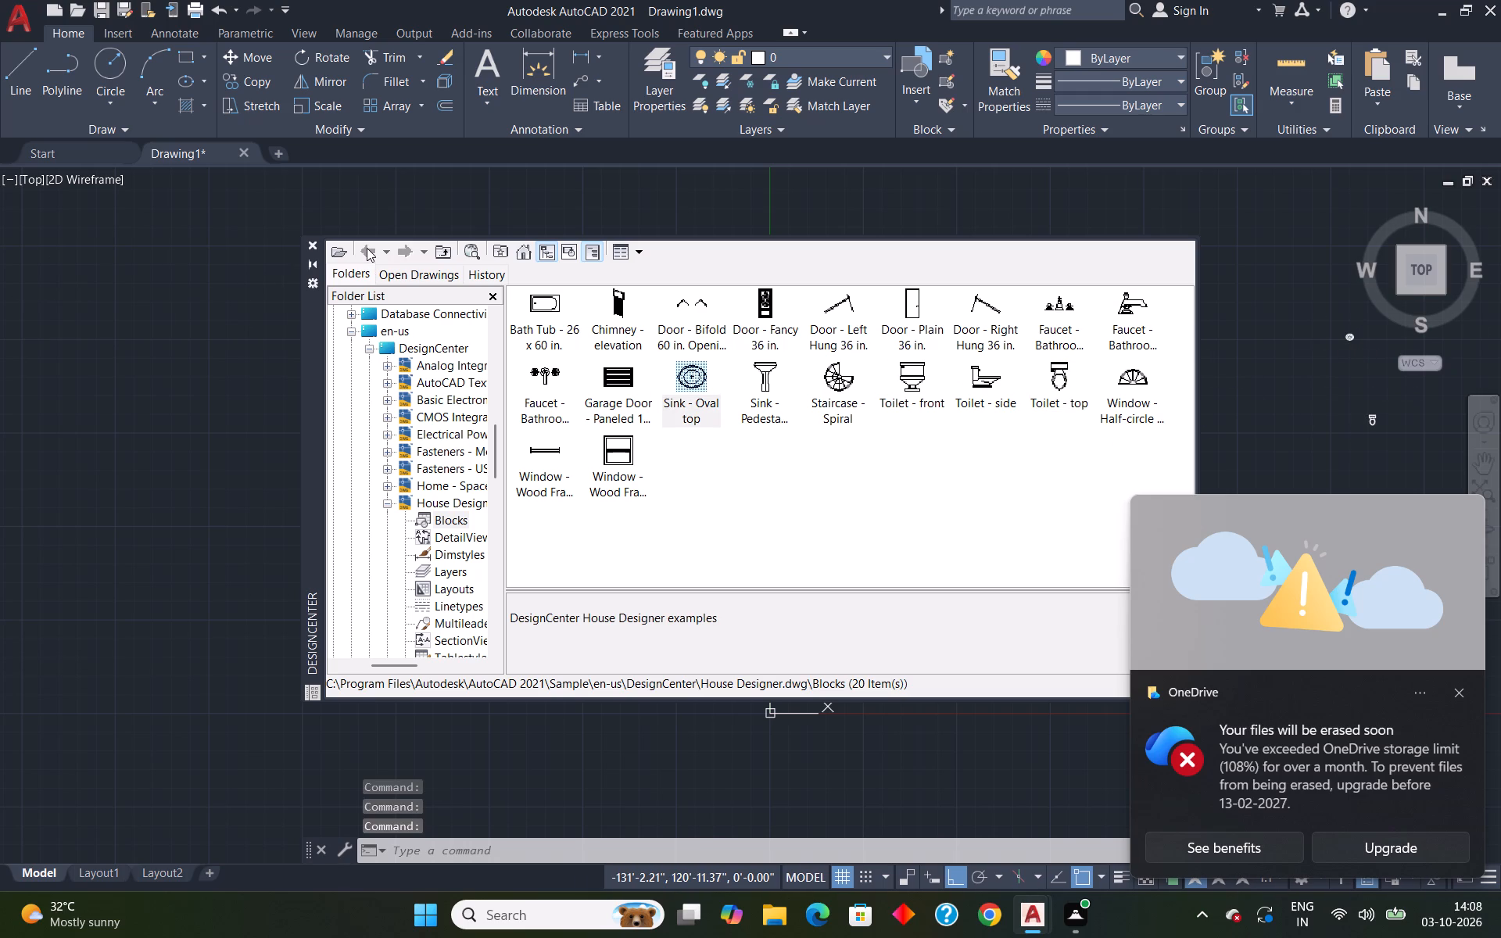
click(522, 256)
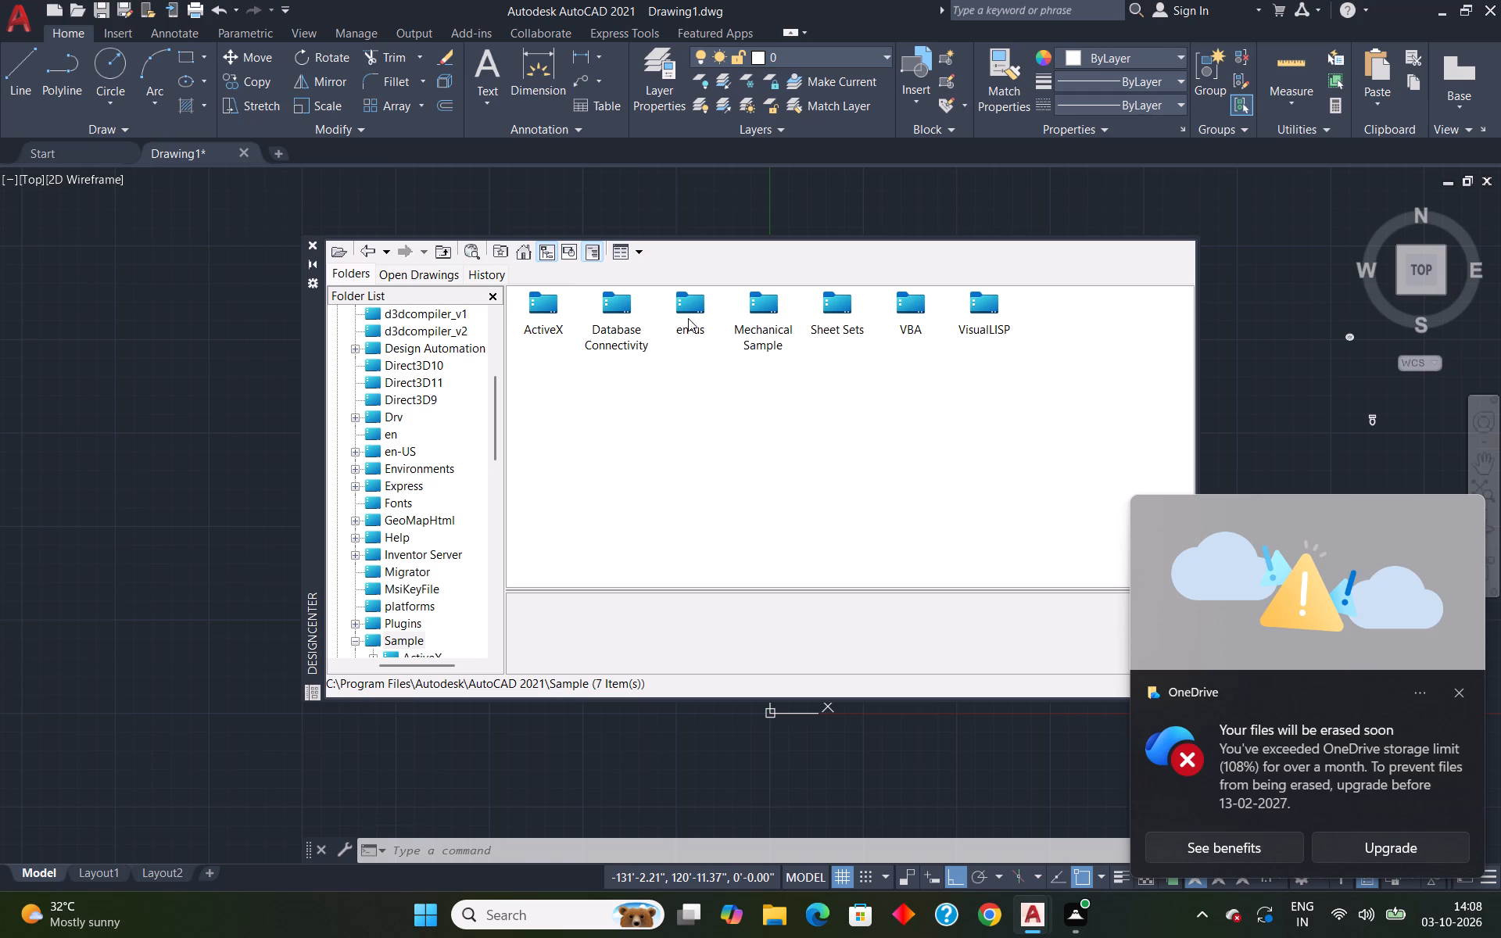
double_click(684, 309)
double_click(533, 313)
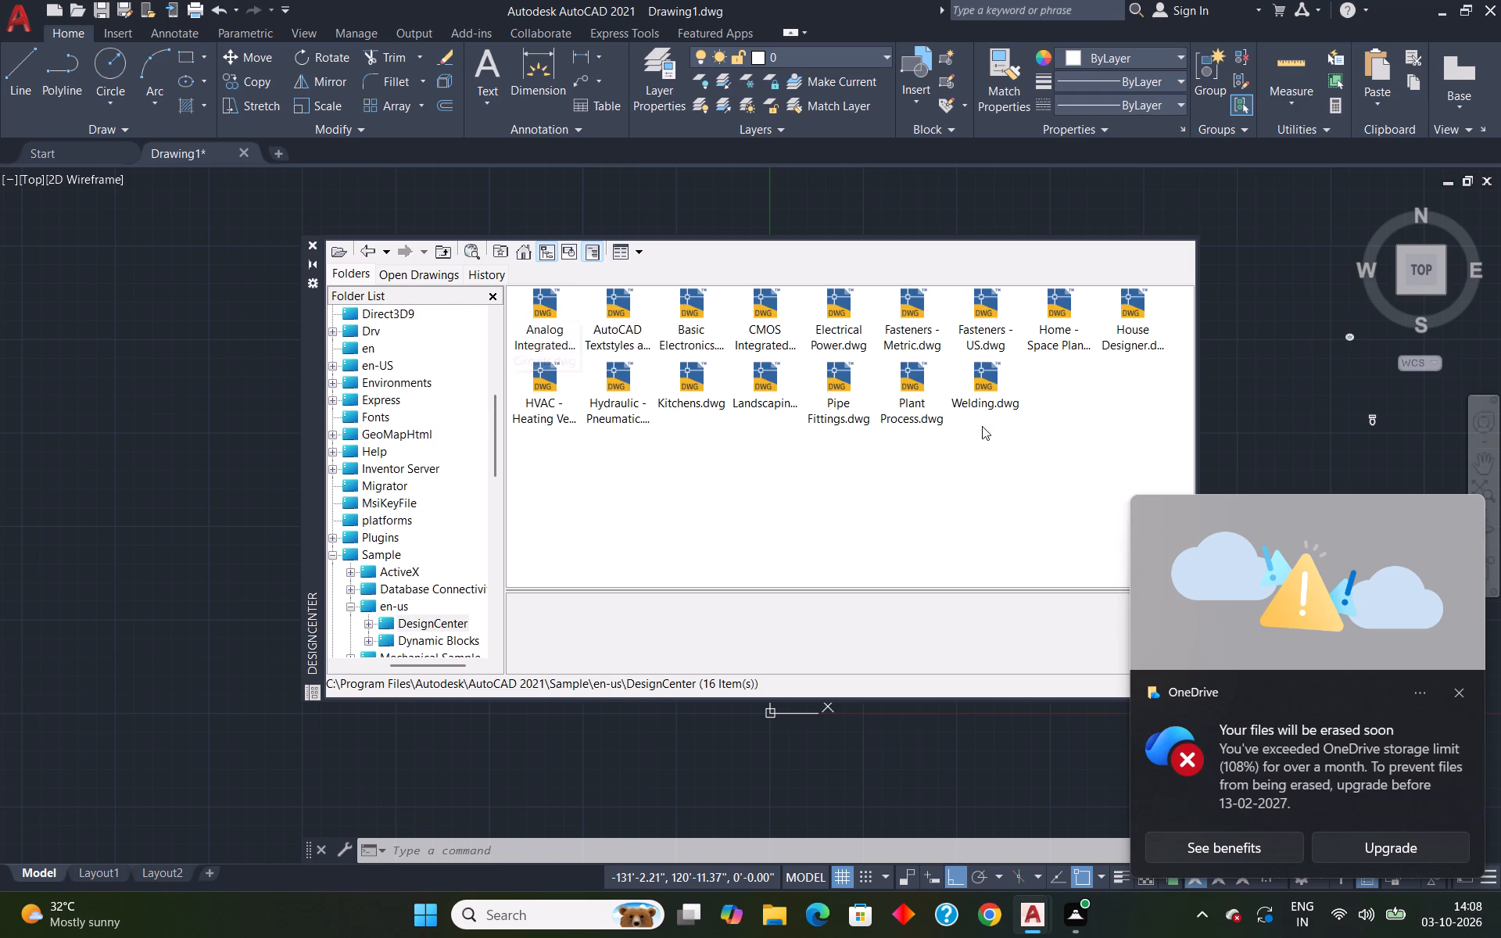
double_click(1058, 302)
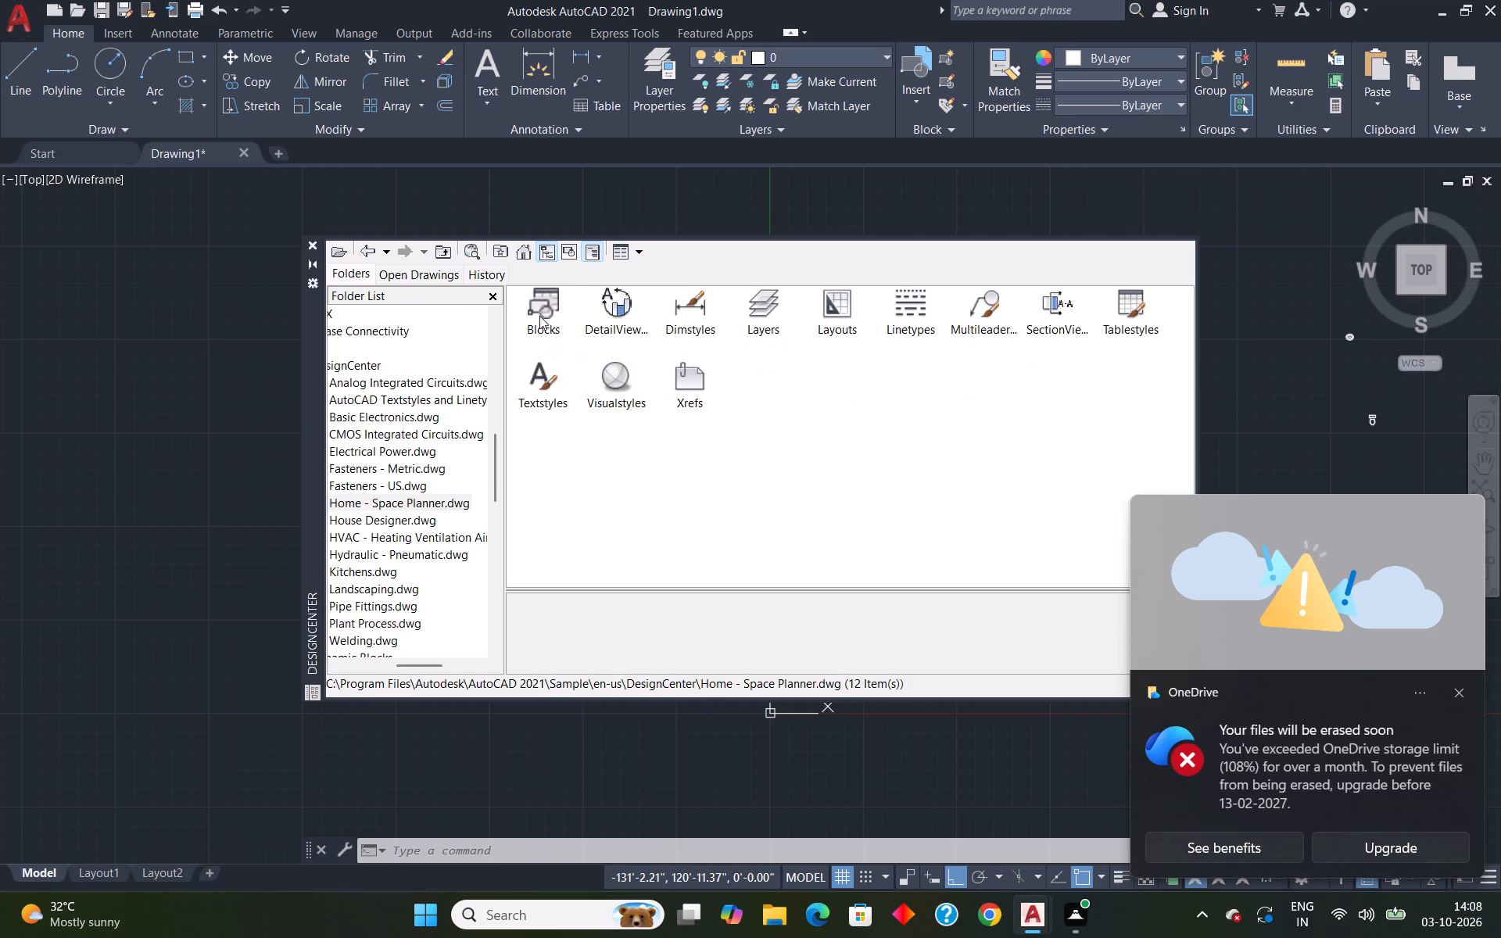
double_click(541, 303)
drag(546, 287, 590, 320)
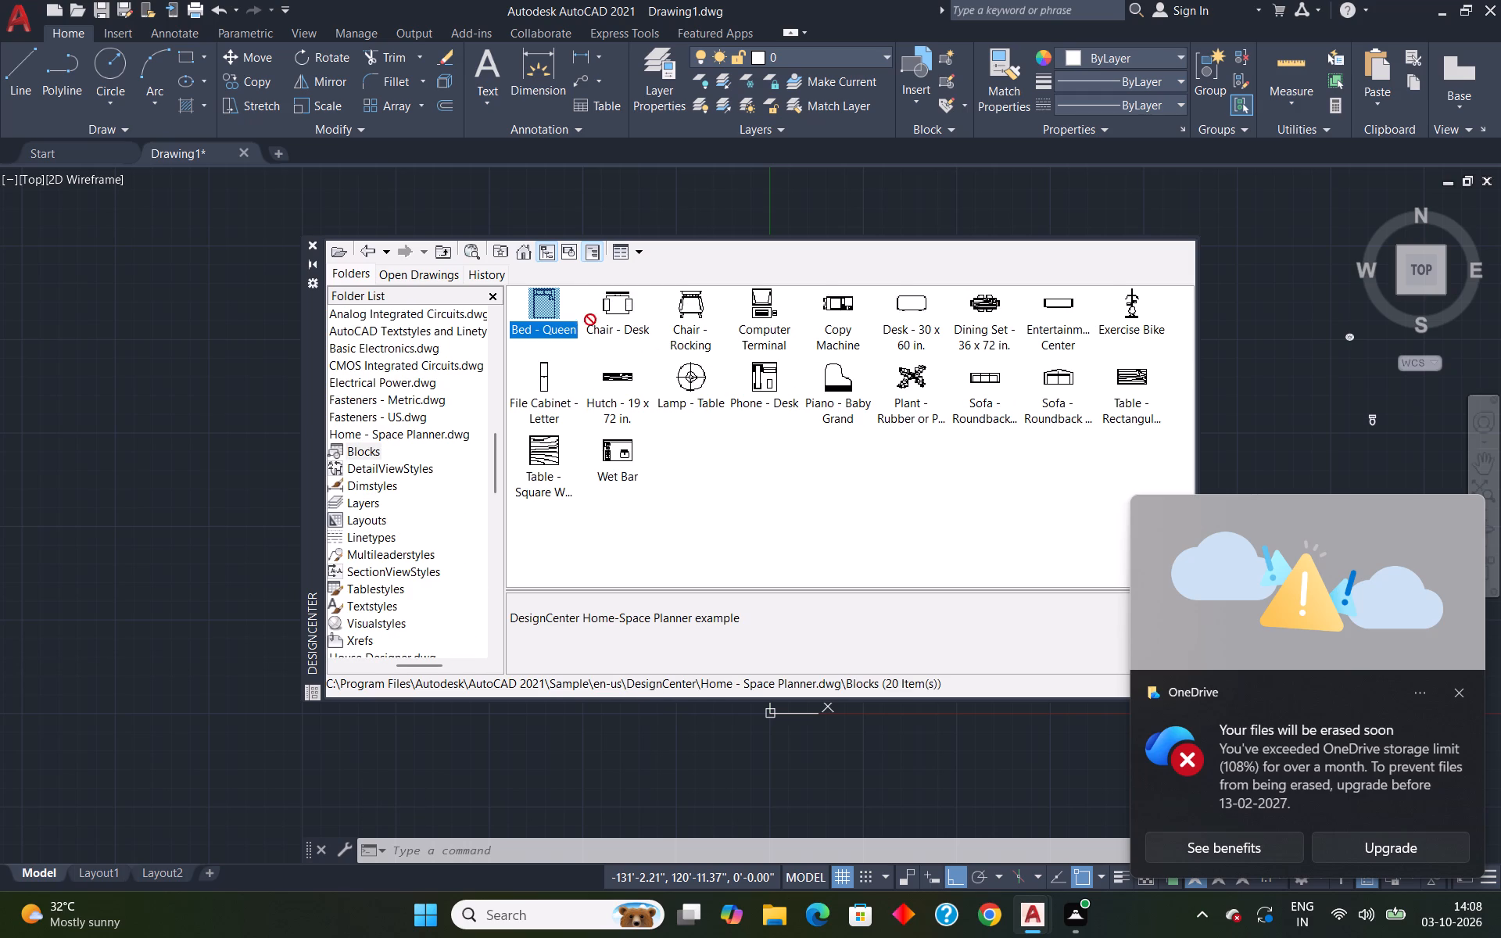
drag(590, 320, 1319, 385)
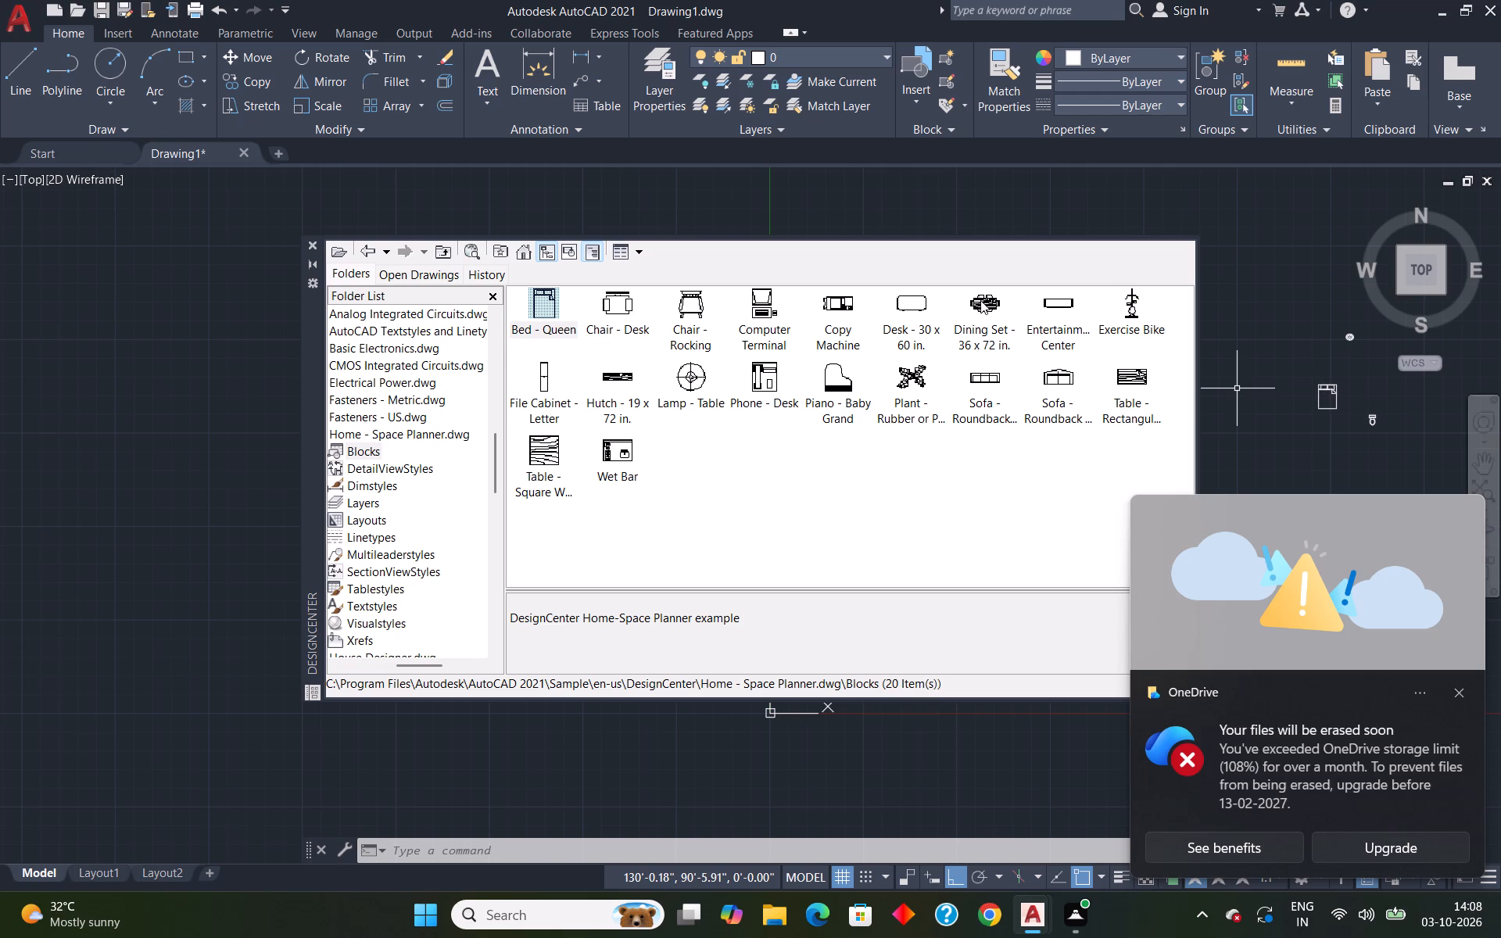
drag(980, 300, 1233, 330)
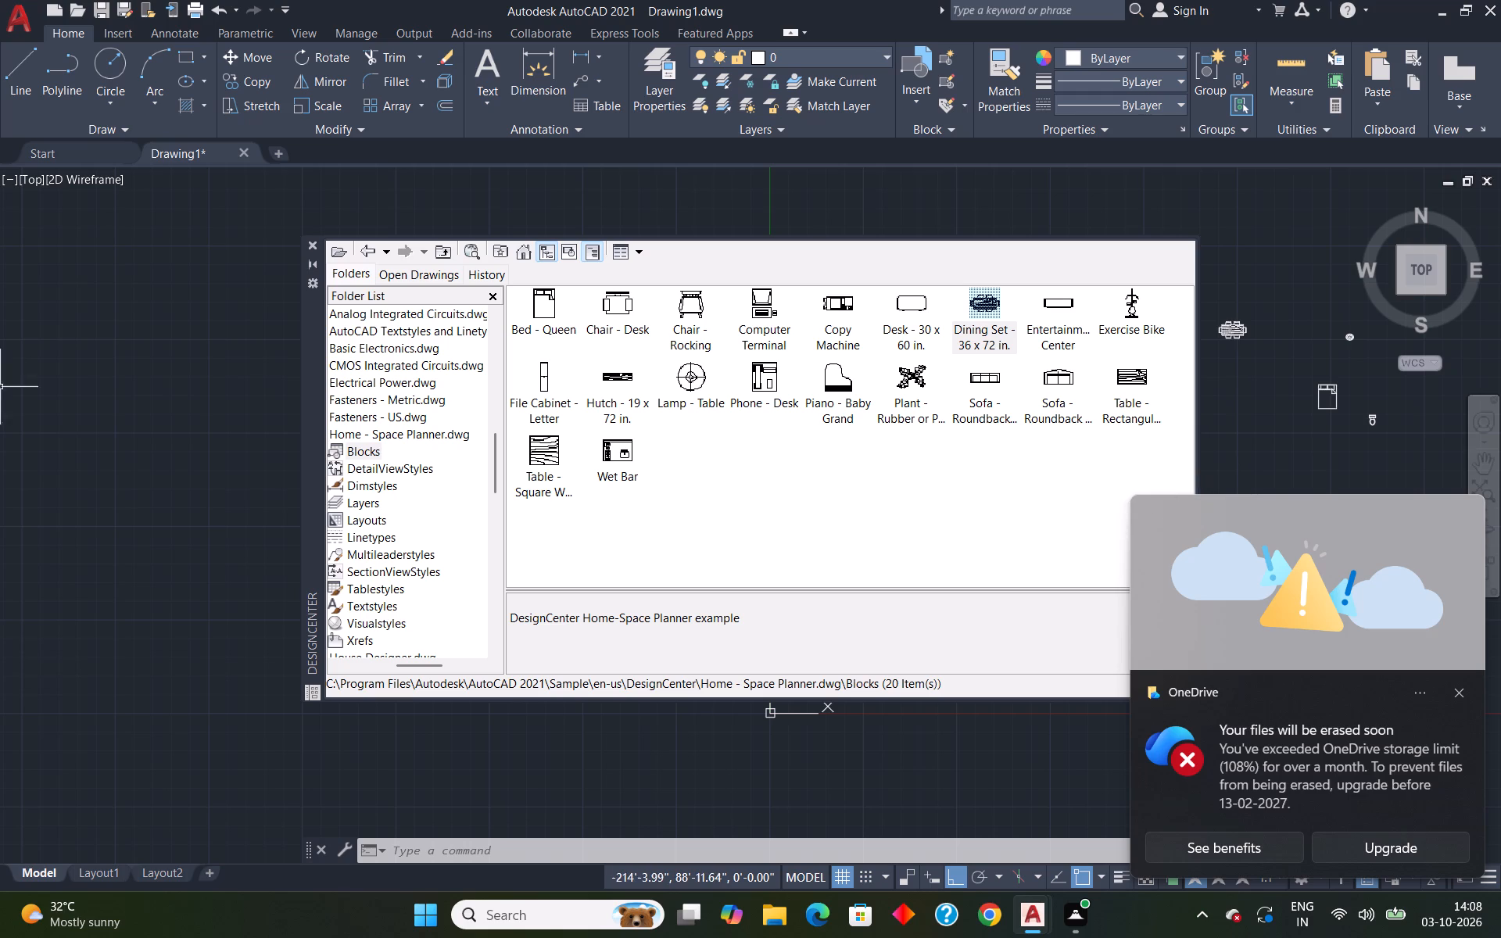
click(311, 243)
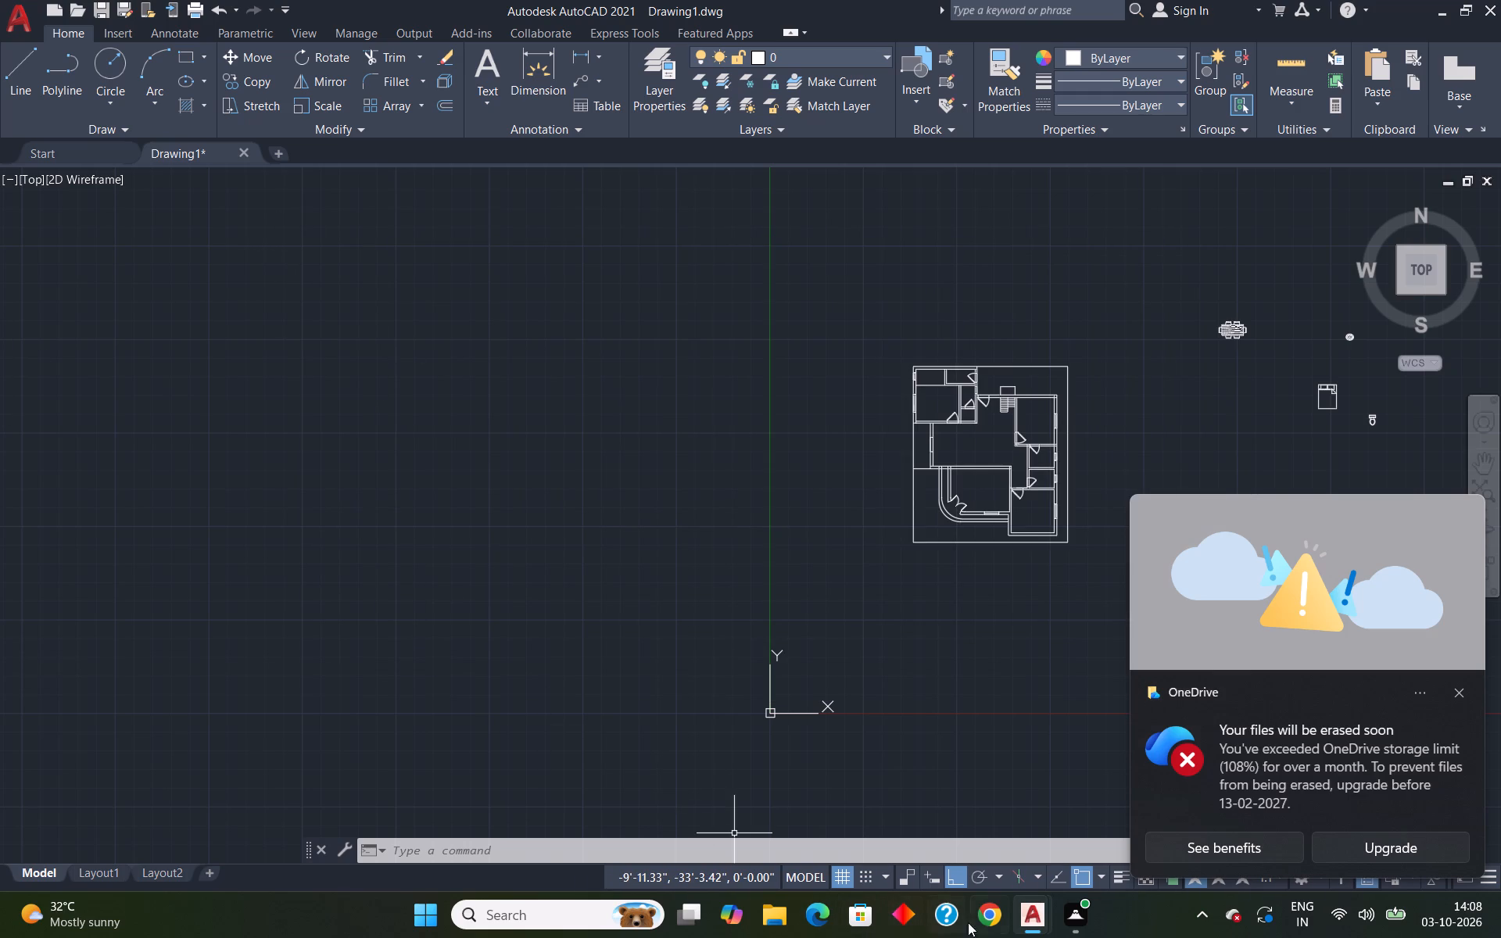
Search the web for "sofas cad blocks" and look through the Sofas DWG page on dwgmodels.com.
click(991, 915)
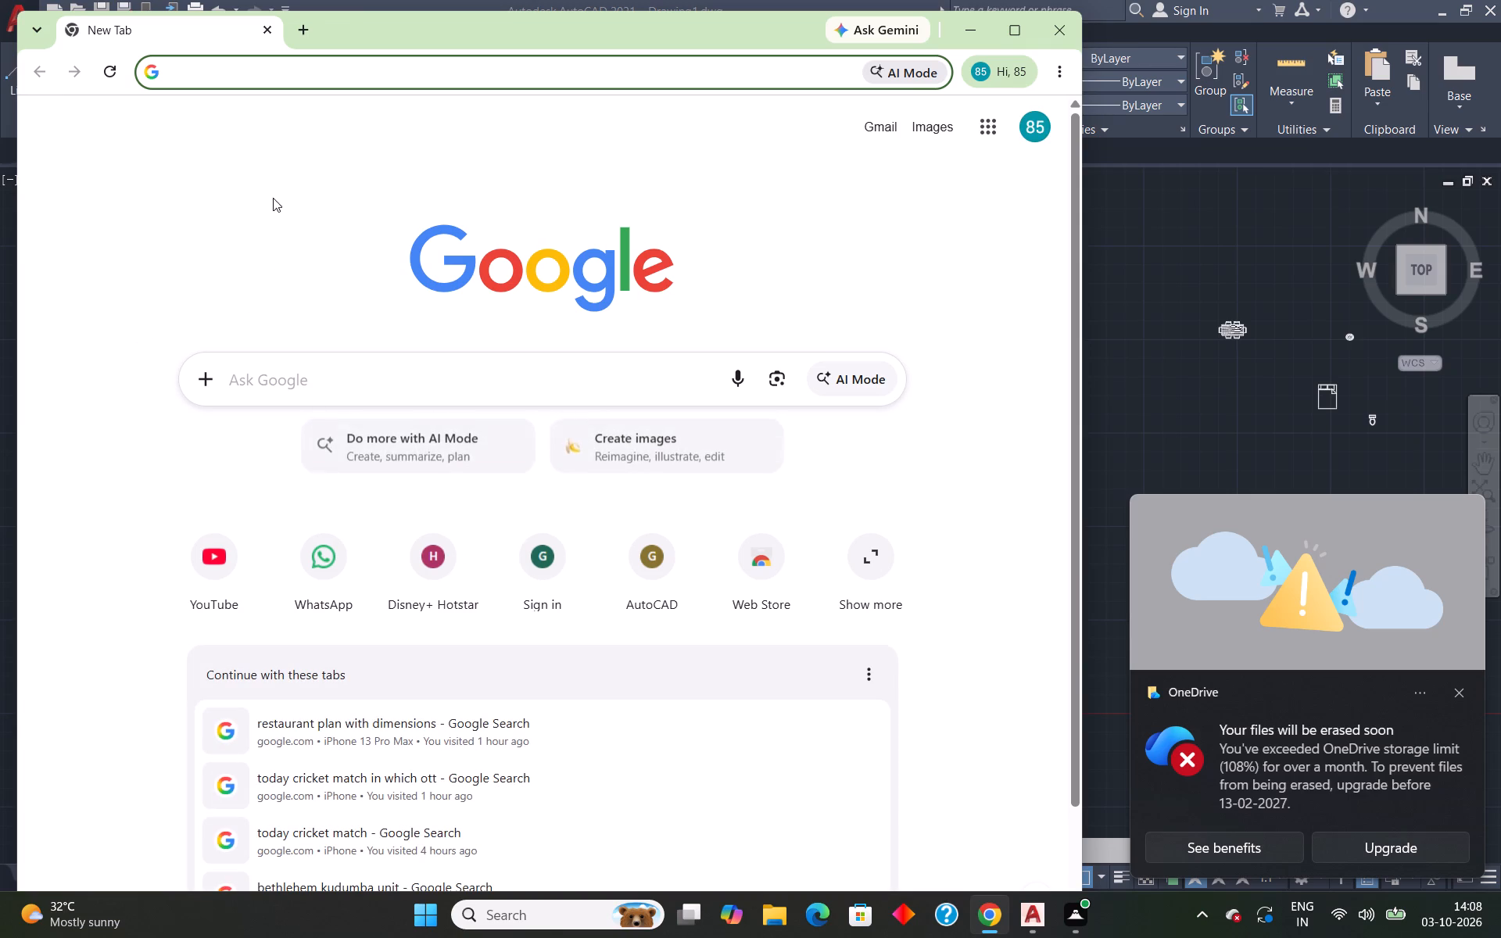
click(288, 59)
text(sof)
click(287, 145)
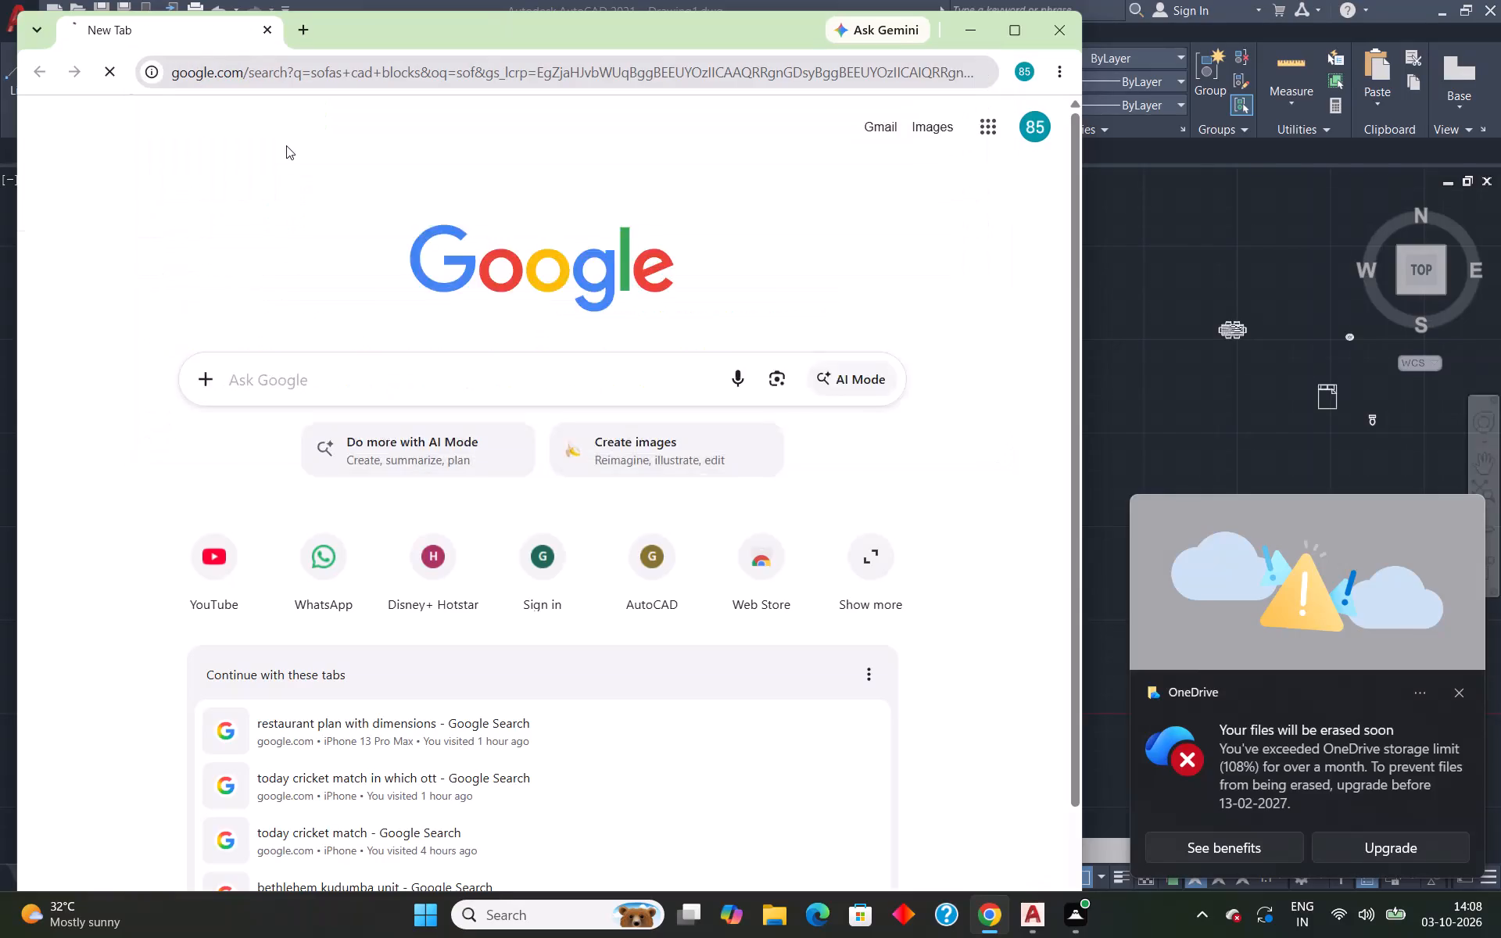
click(350, 310)
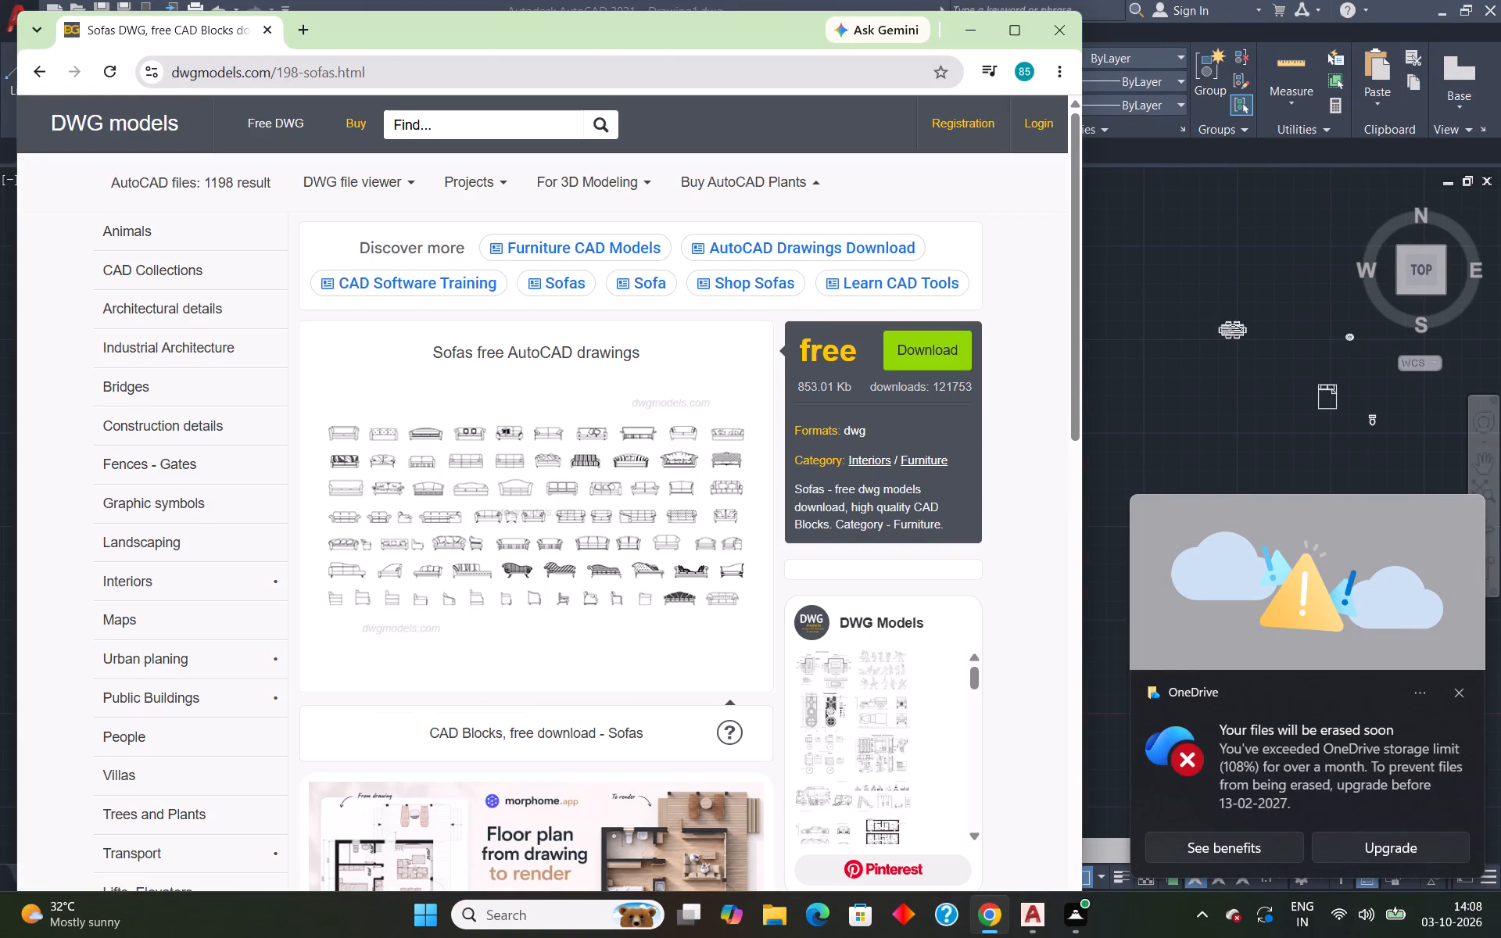
scroll(579, 604, down, 3)
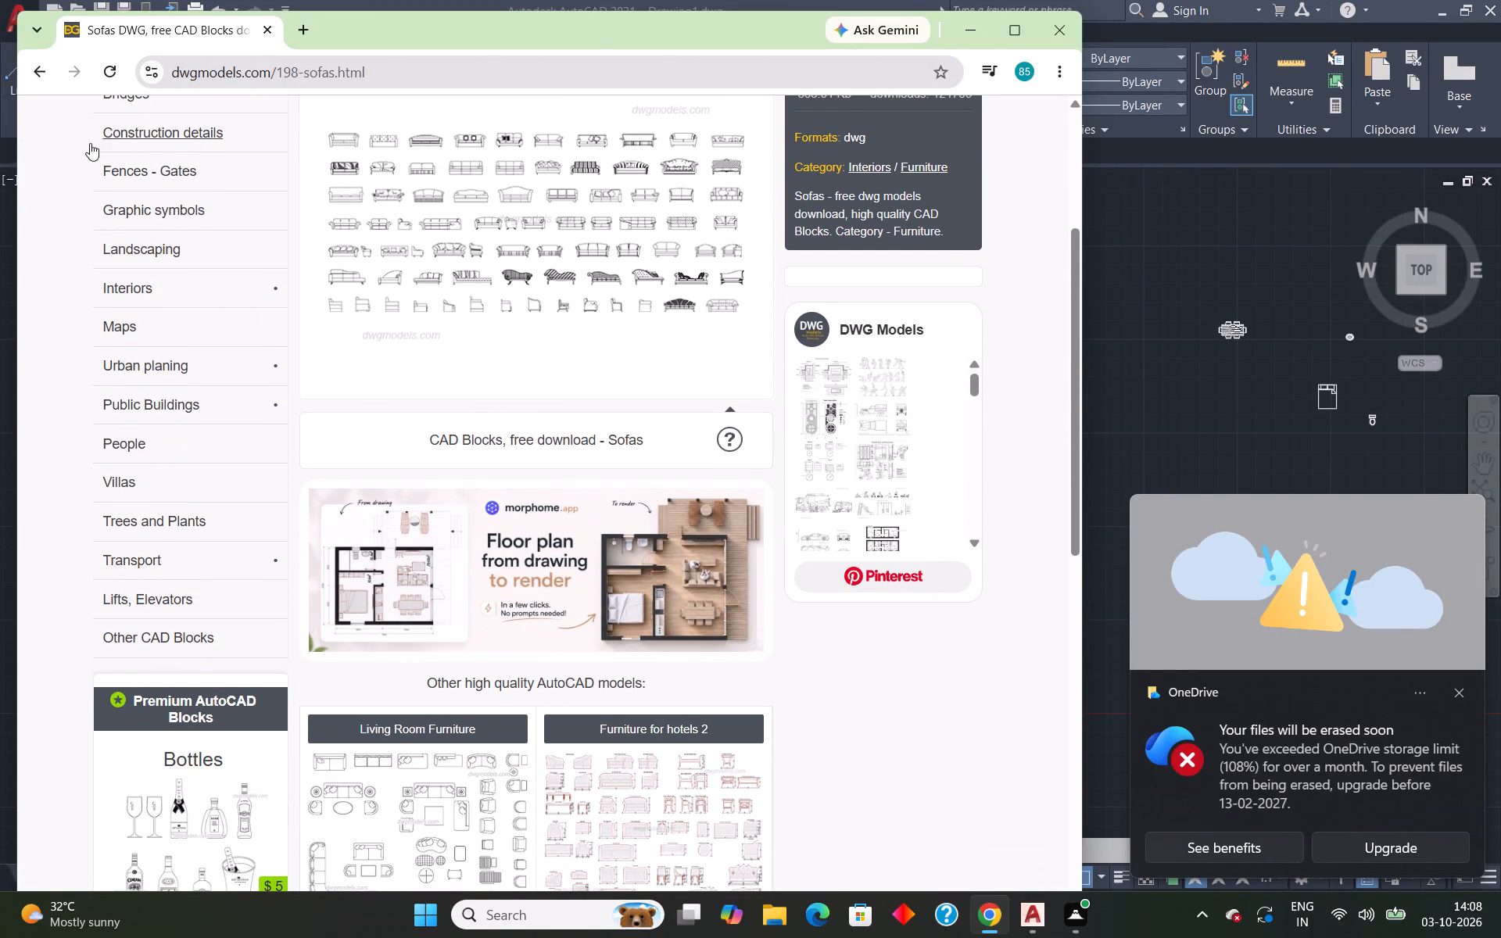
click(42, 67)
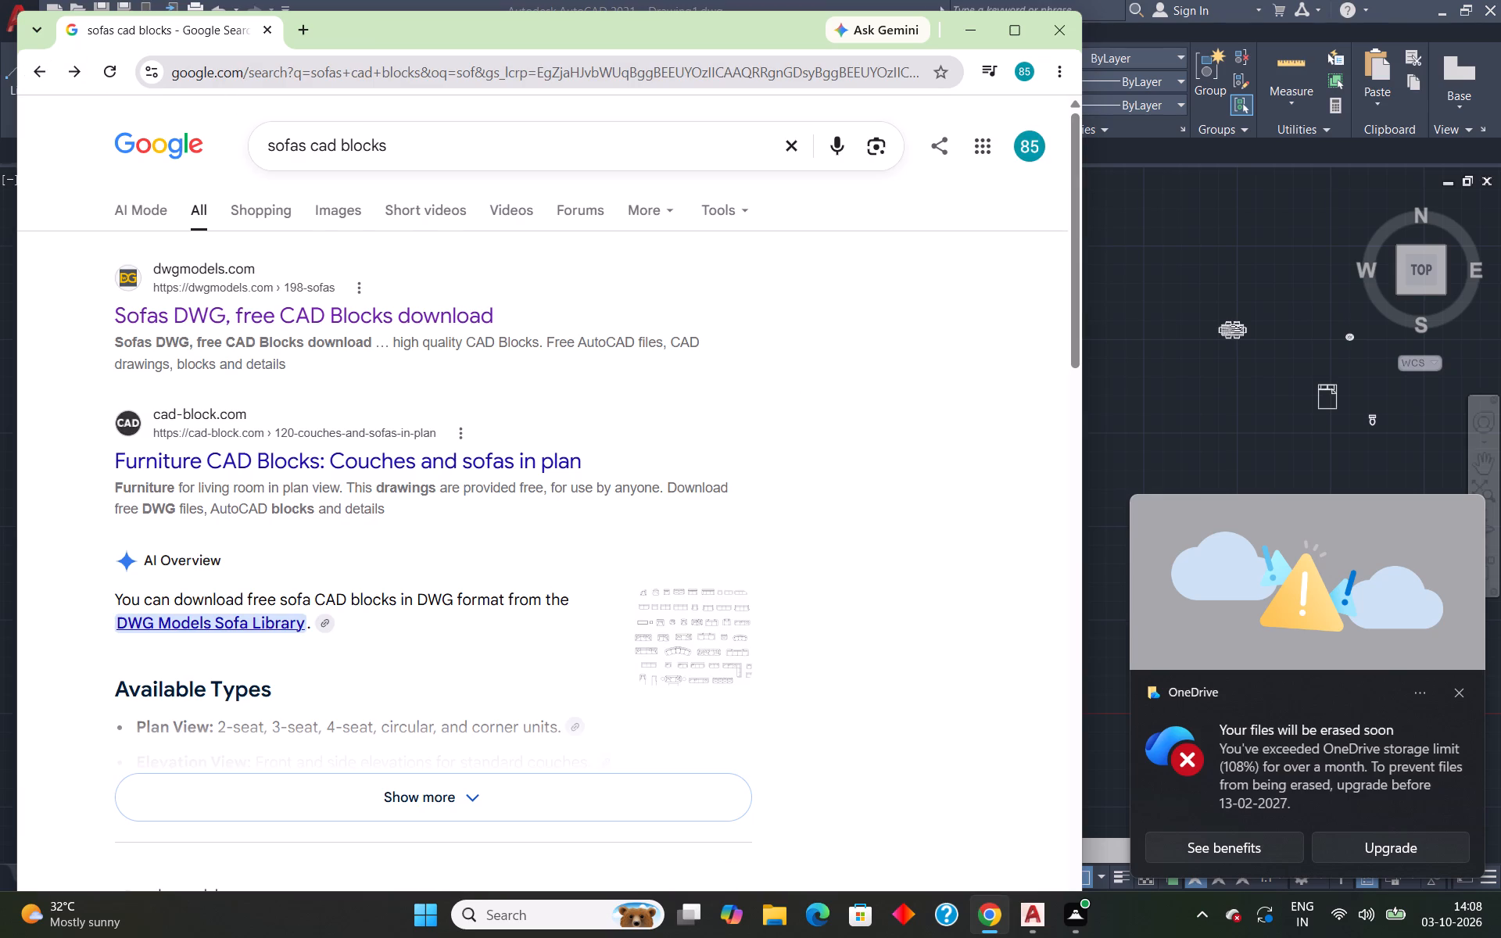
Search the web for "sofa top view cad block".
click(414, 153)
key(BackSpace)
key(BackSpace)
key(BackSpace)
key(BackSpace)
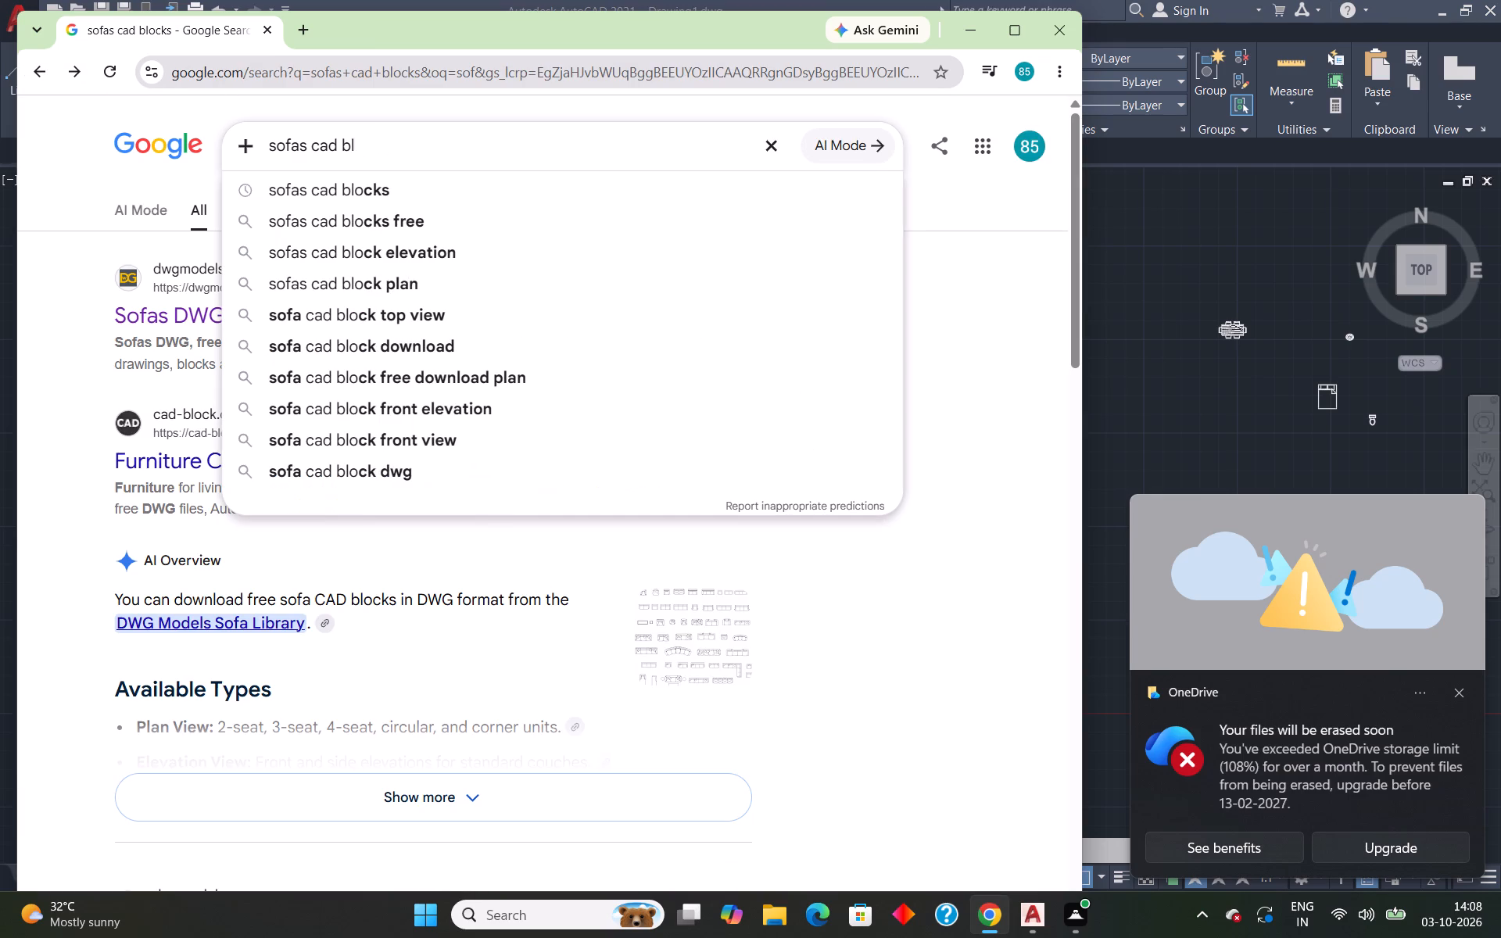
key(BackSpace)
key(BackSpace)
key(BackSpace)
key(BackSpace)
key(BackSpace)
key(BackSpace)
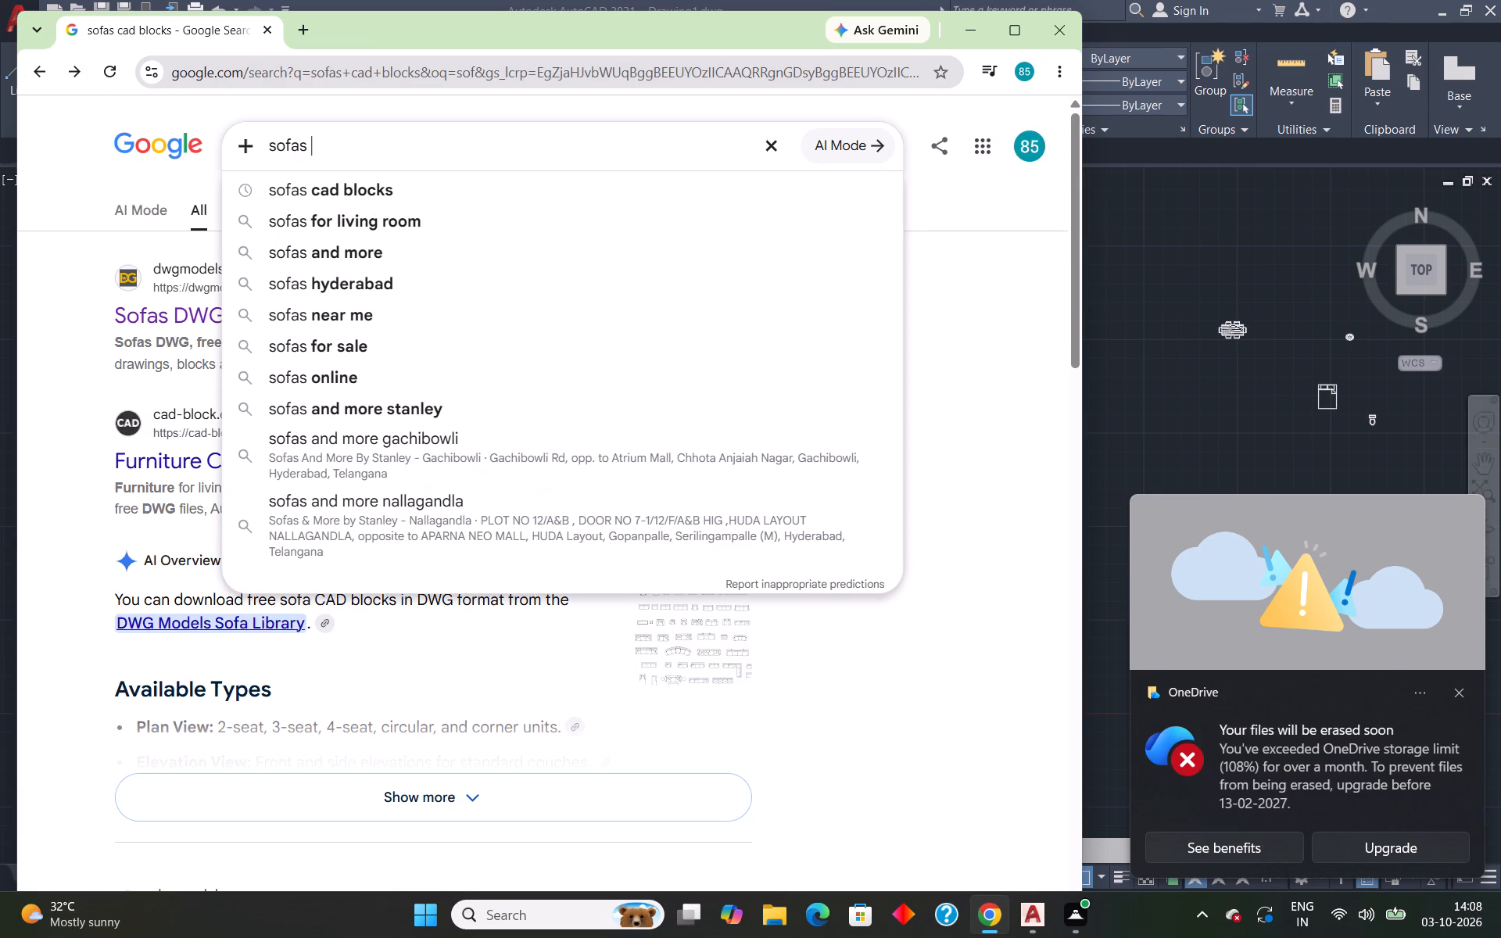
key(space)
text(top)
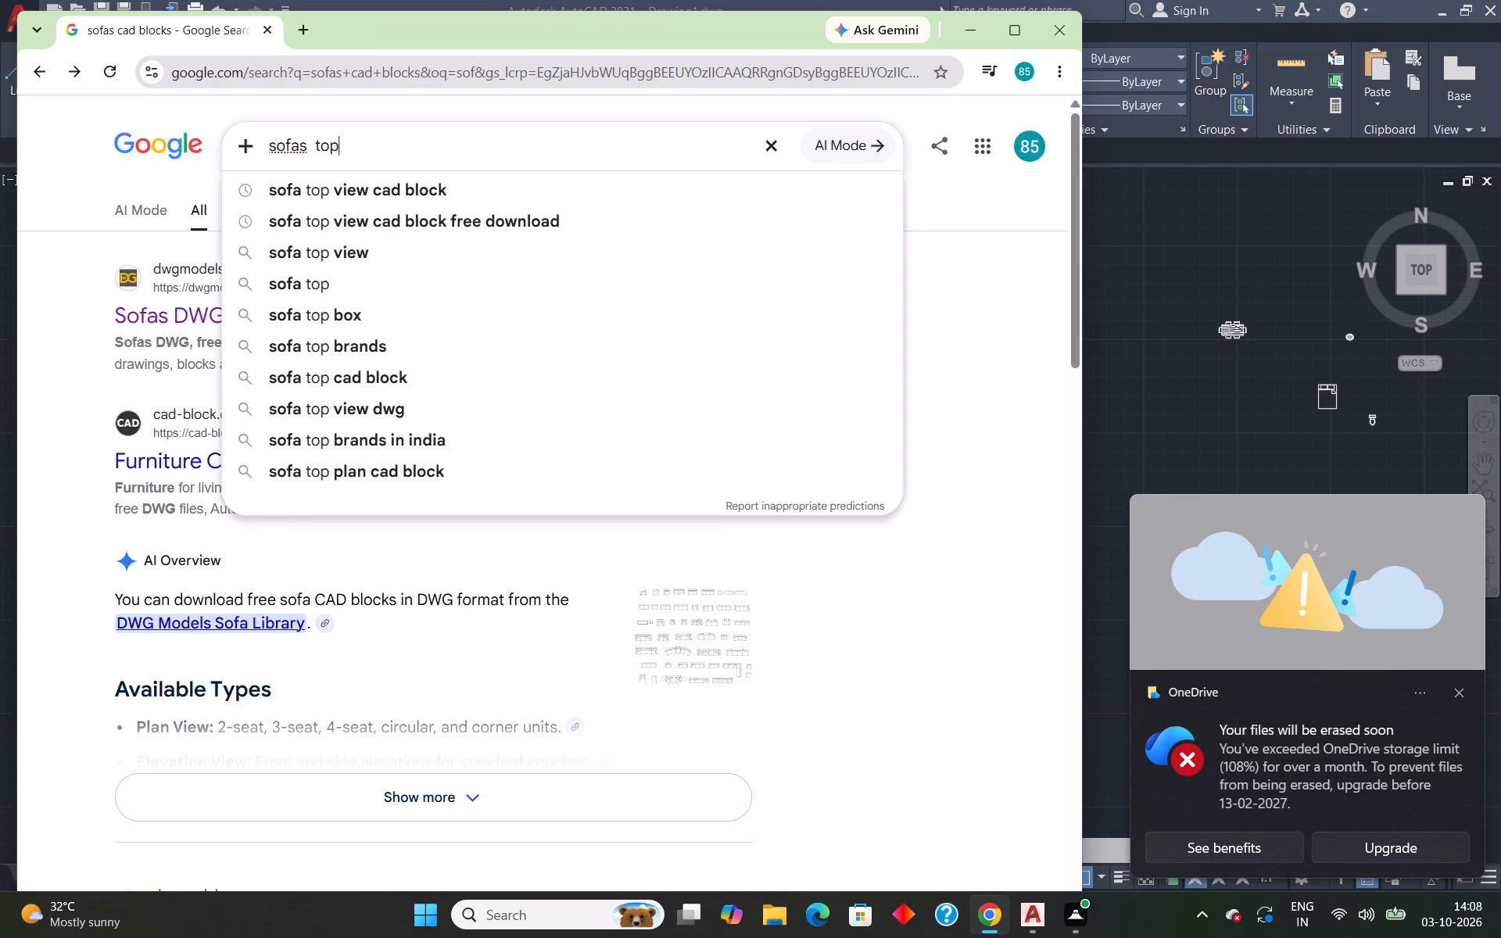
click(443, 185)
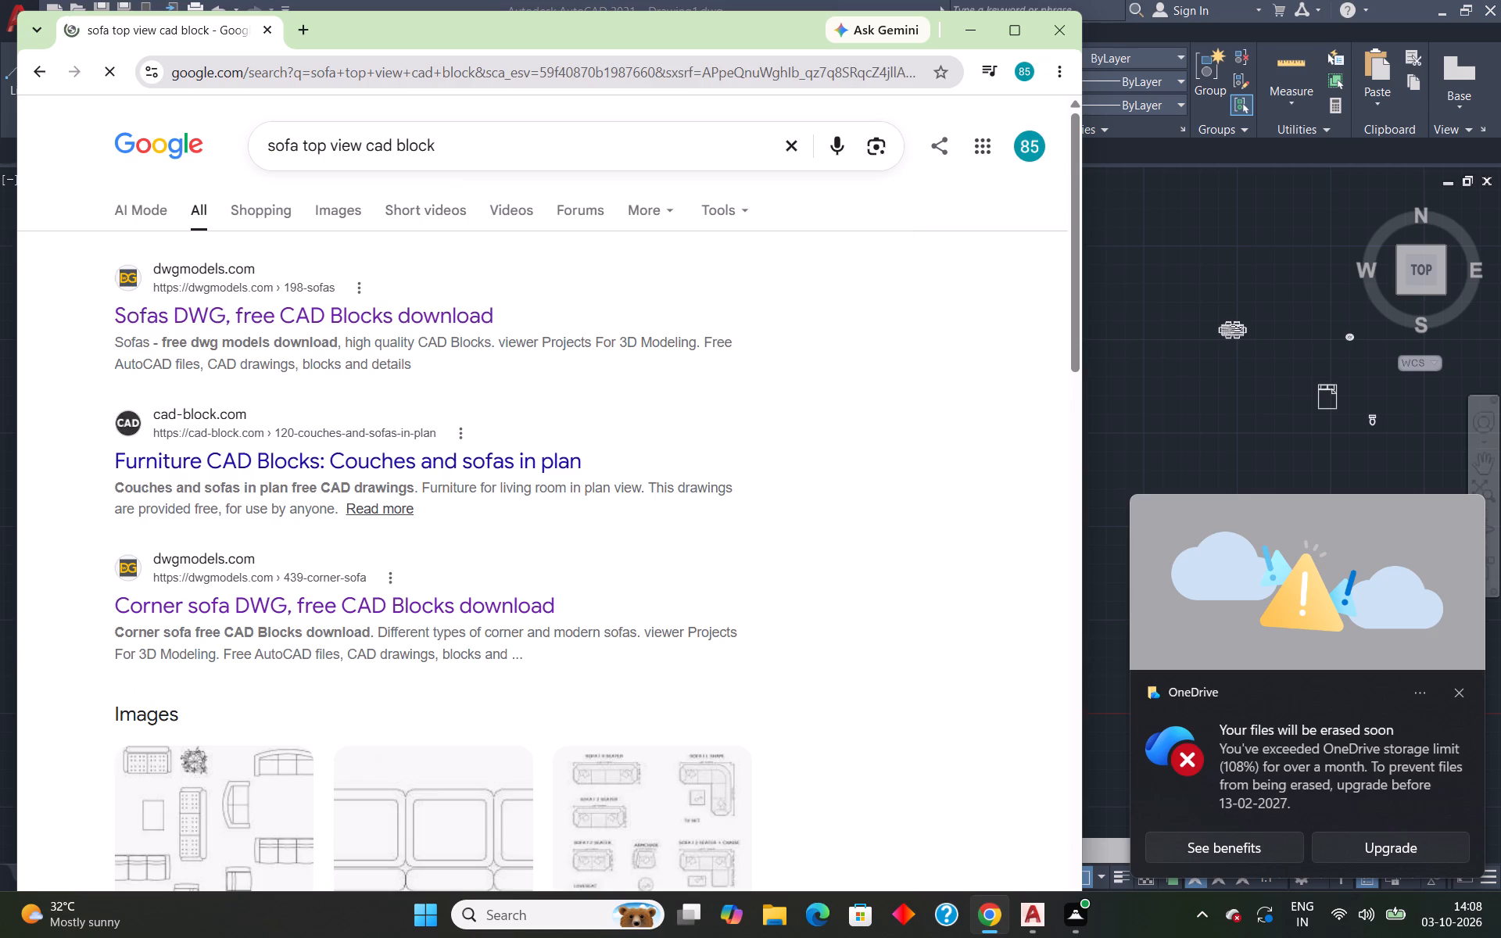
From the Sofas page on dwgmodels.com, open Living Room Furniture, download its DWG and close the browser.
click(354, 323)
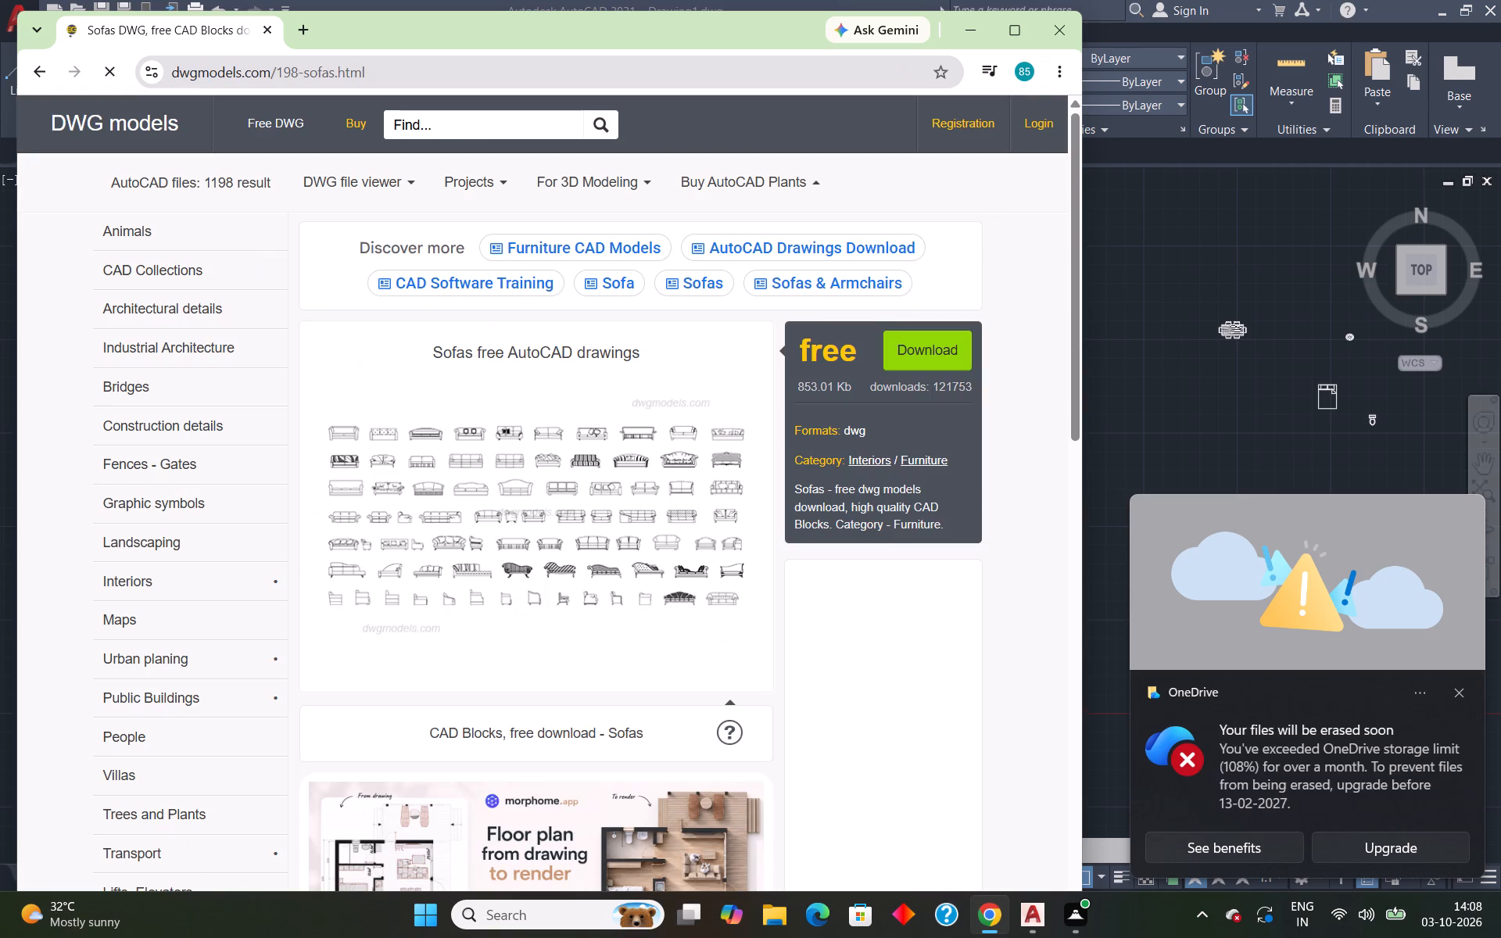
scroll(473, 444, down, 4)
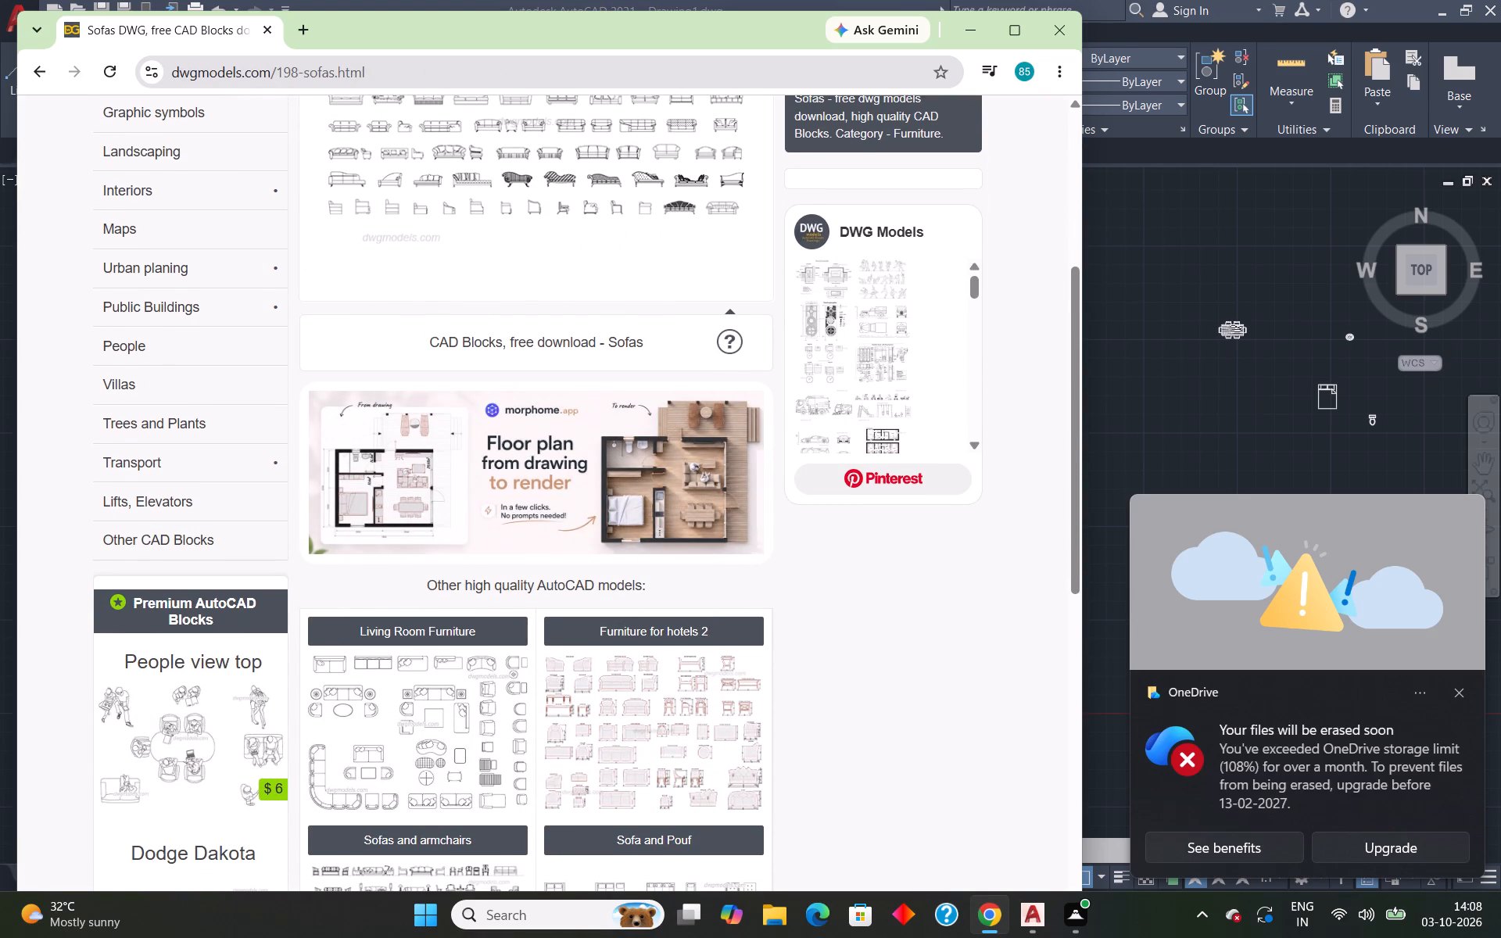
scroll(505, 585, down, 1)
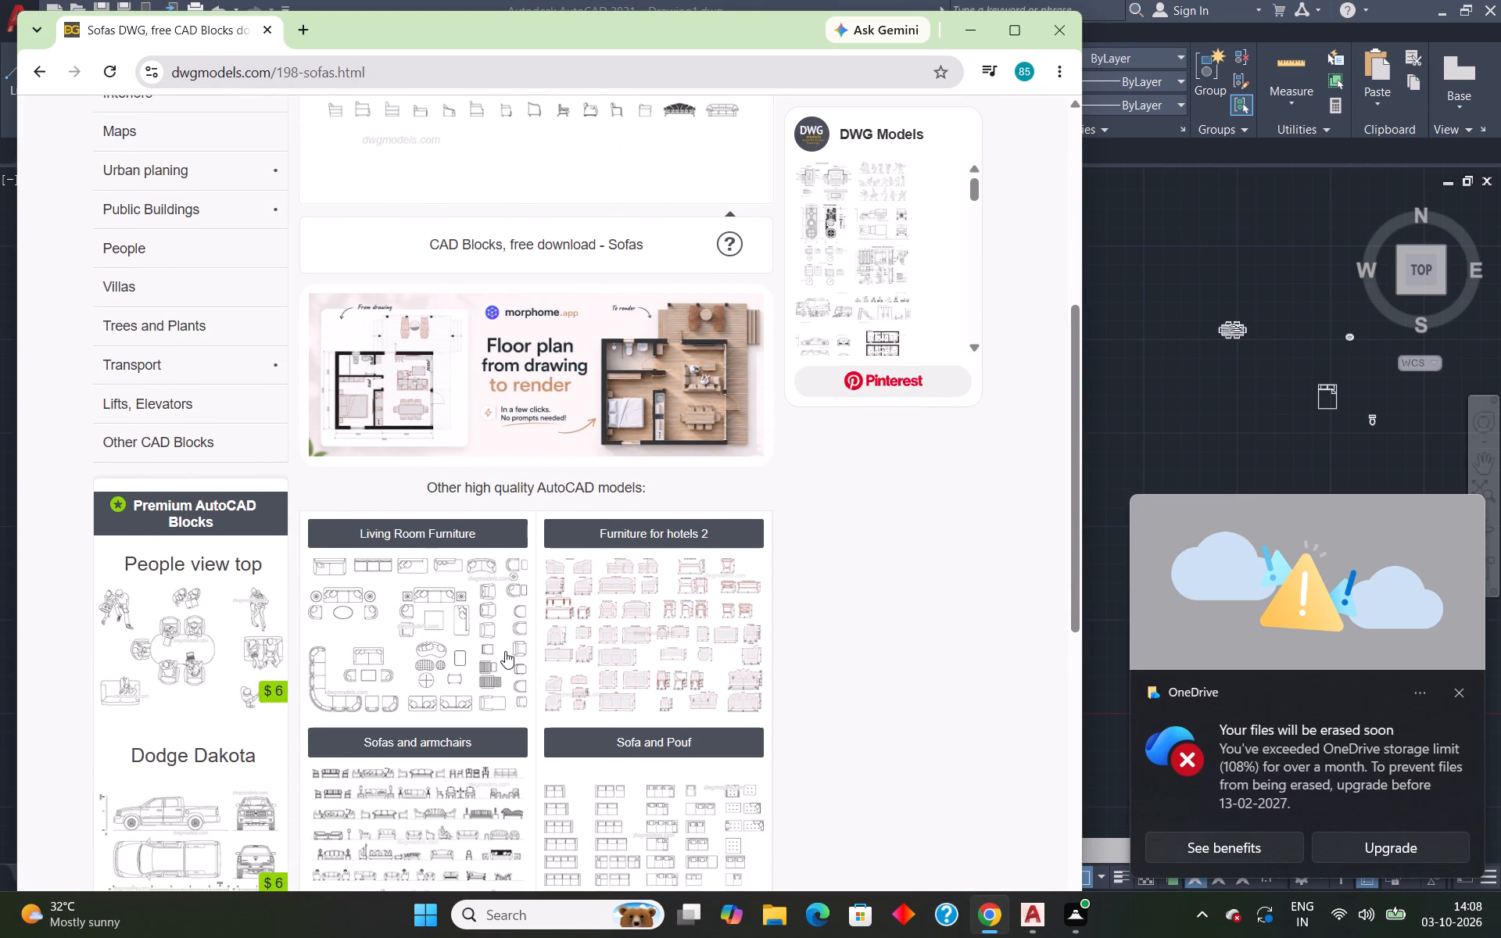
scroll(500, 635, down, 1)
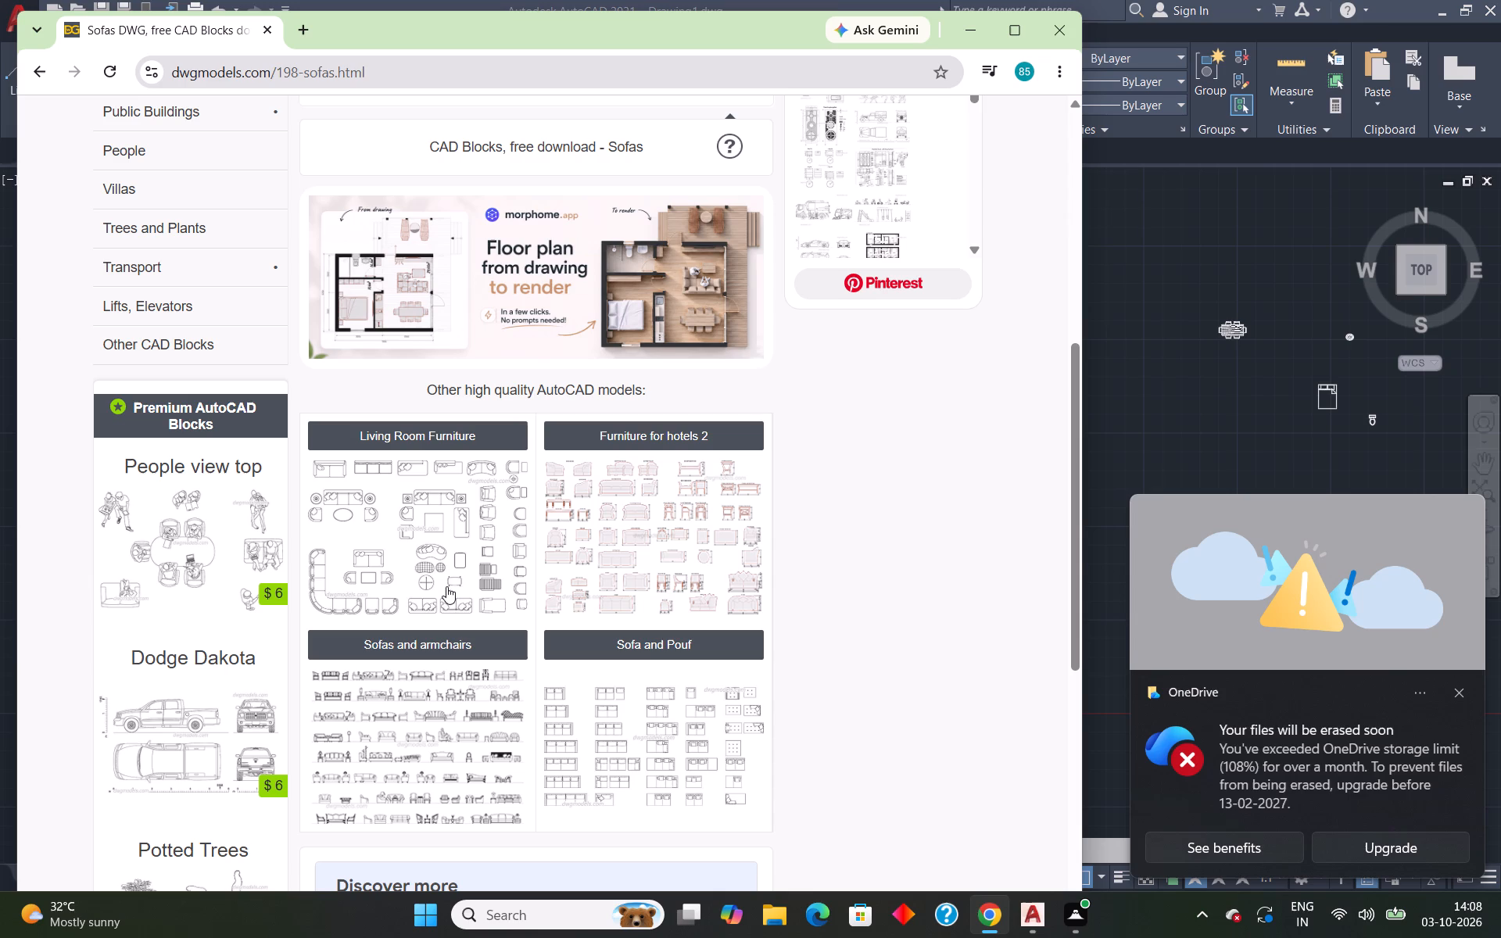
scroll(475, 499, down, 1)
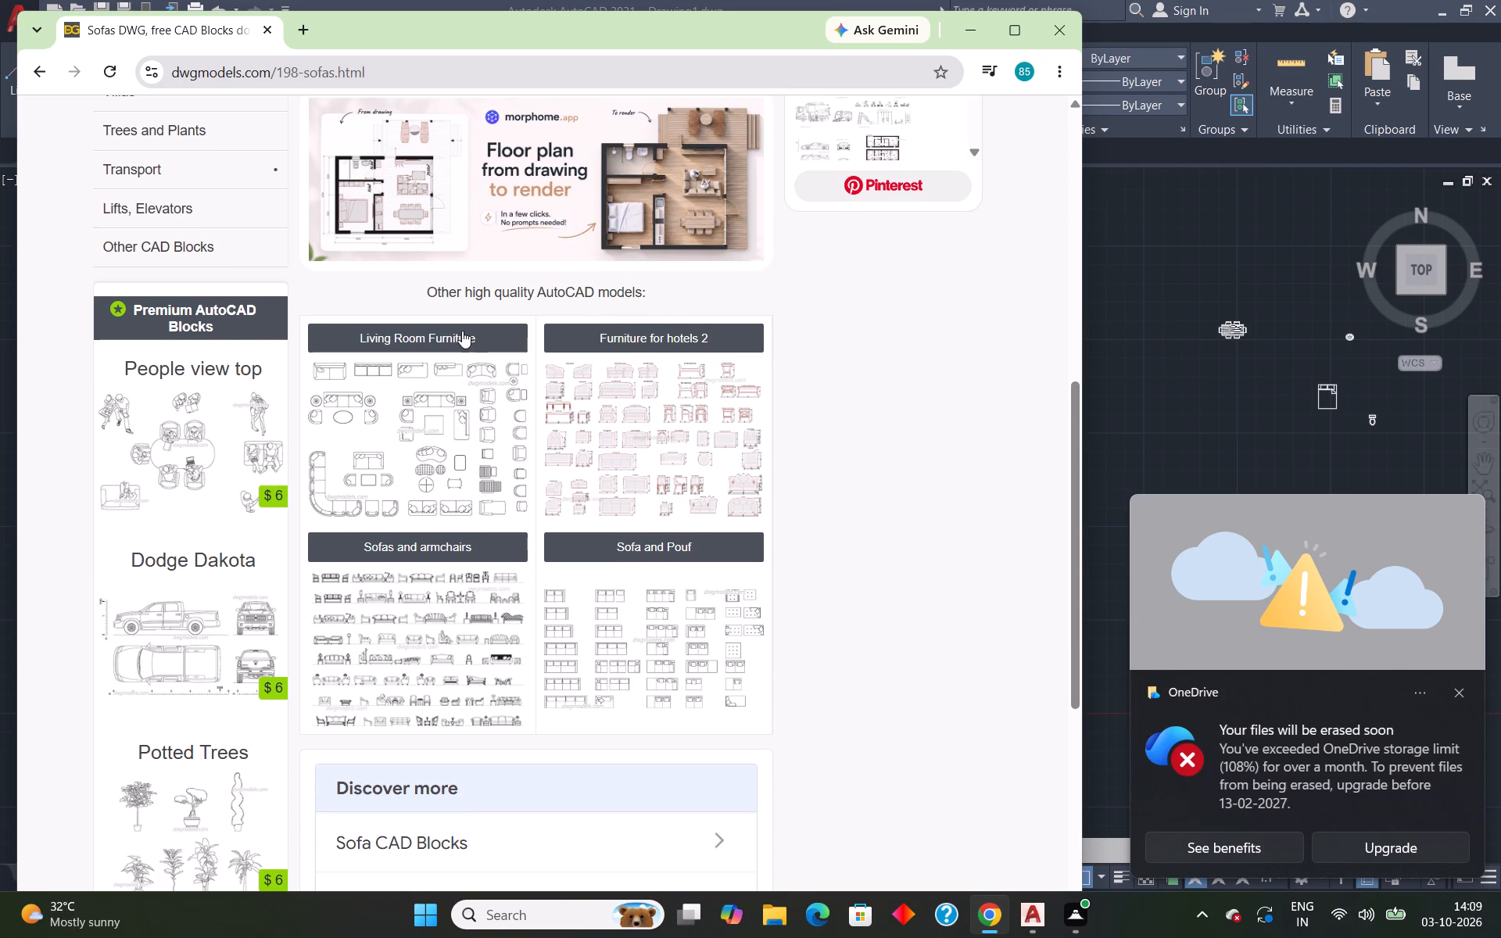
click(430, 372)
click(462, 439)
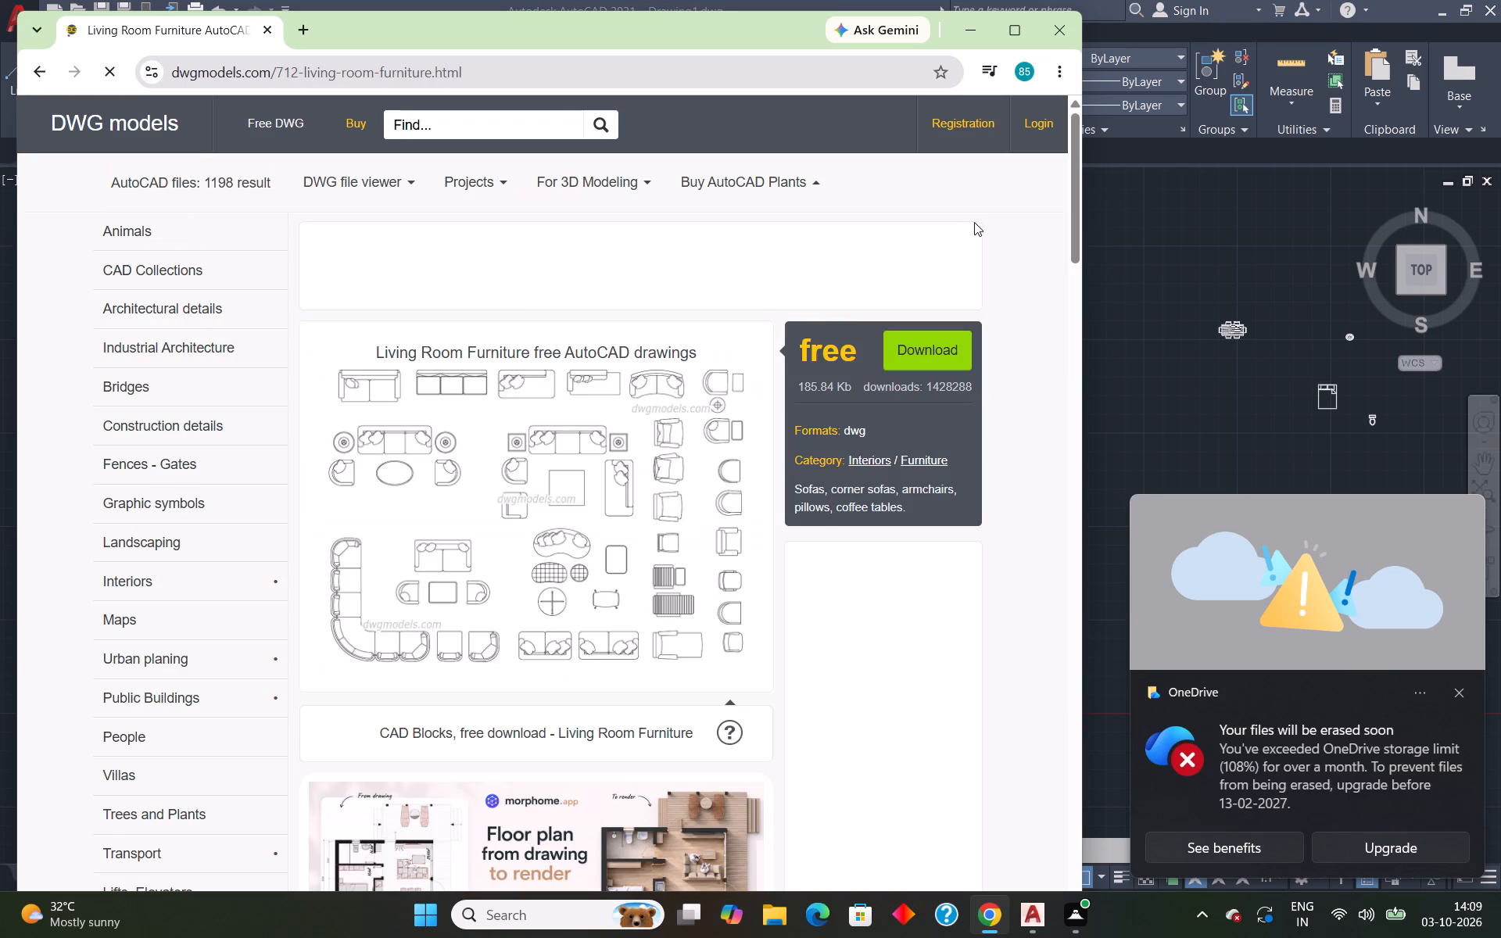
click(945, 348)
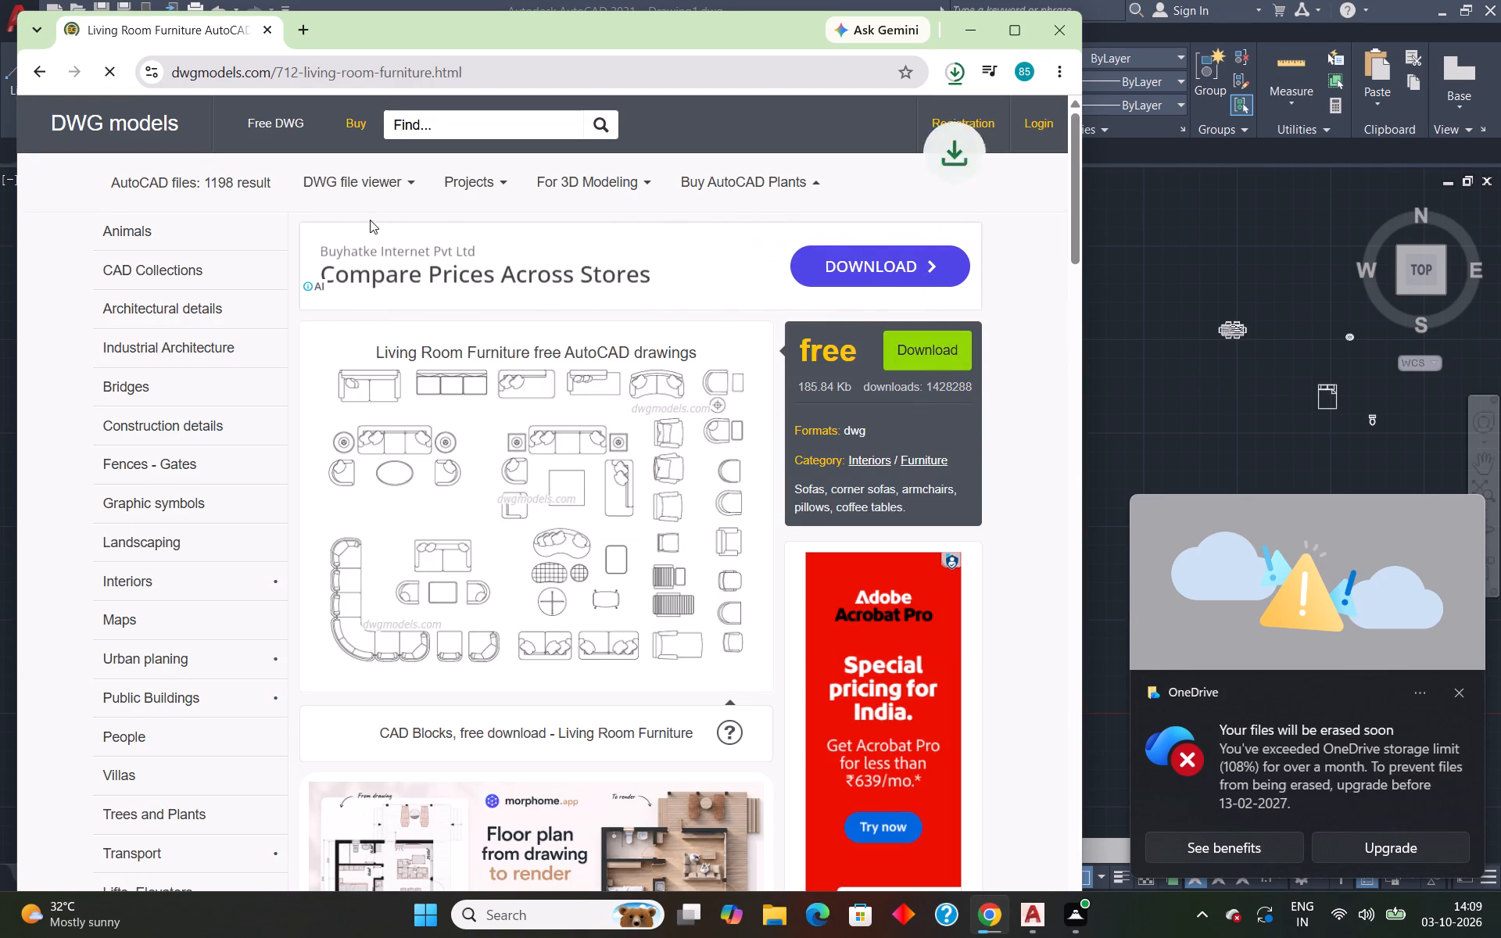
click(1071, 27)
Copy the 4' window block from the upper-right room's outer wall into the marked opening in the central hall's left wall.
scroll(975, 399, down, 2)
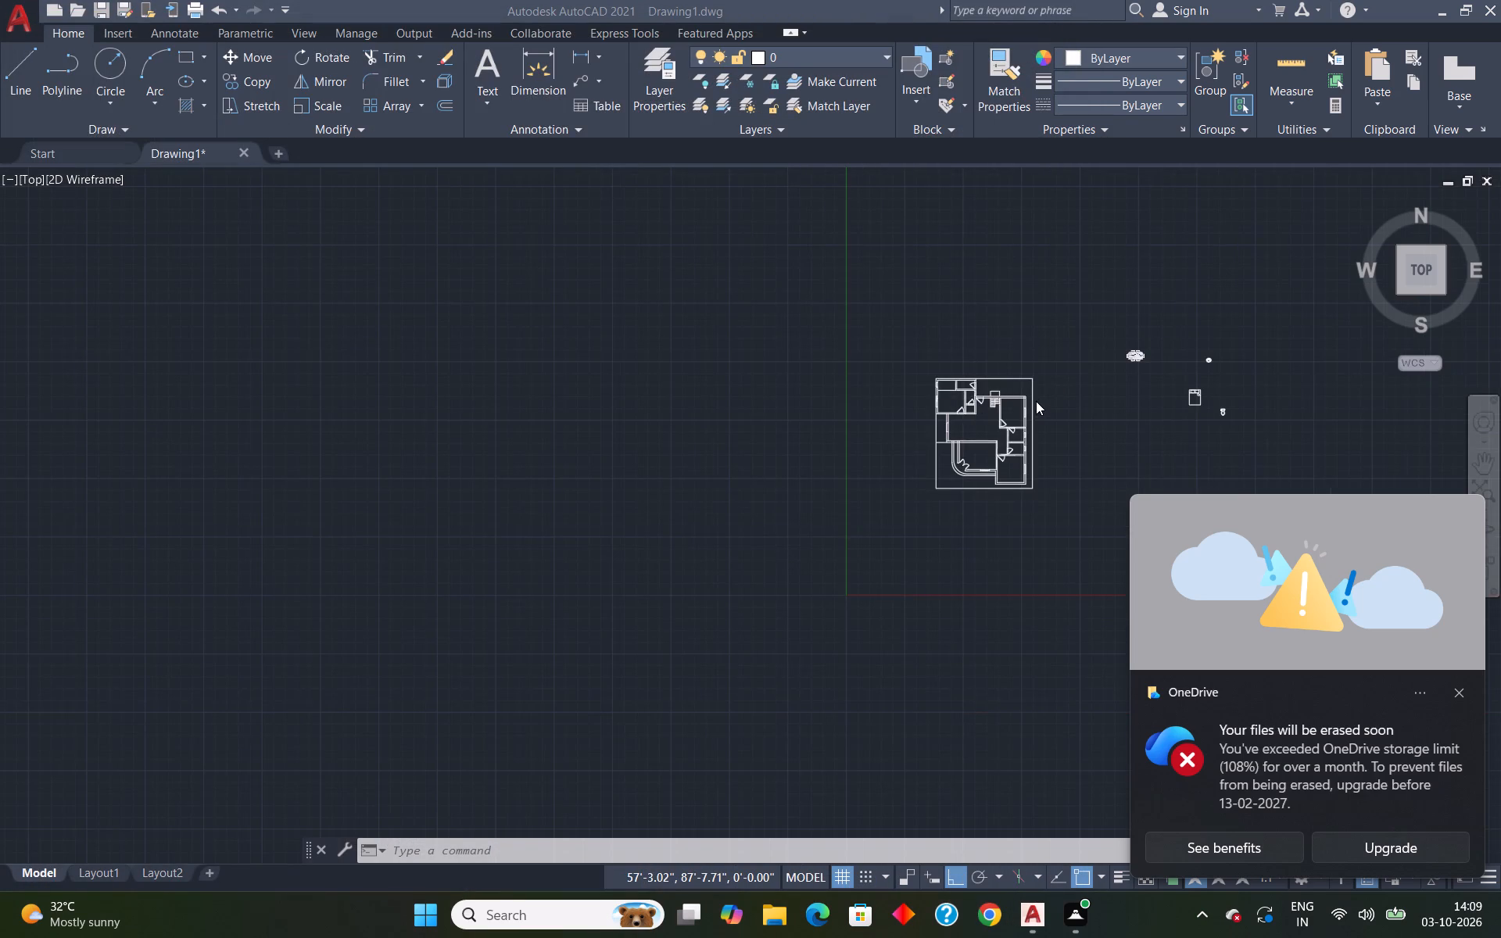
scroll(1038, 381, up, 1)
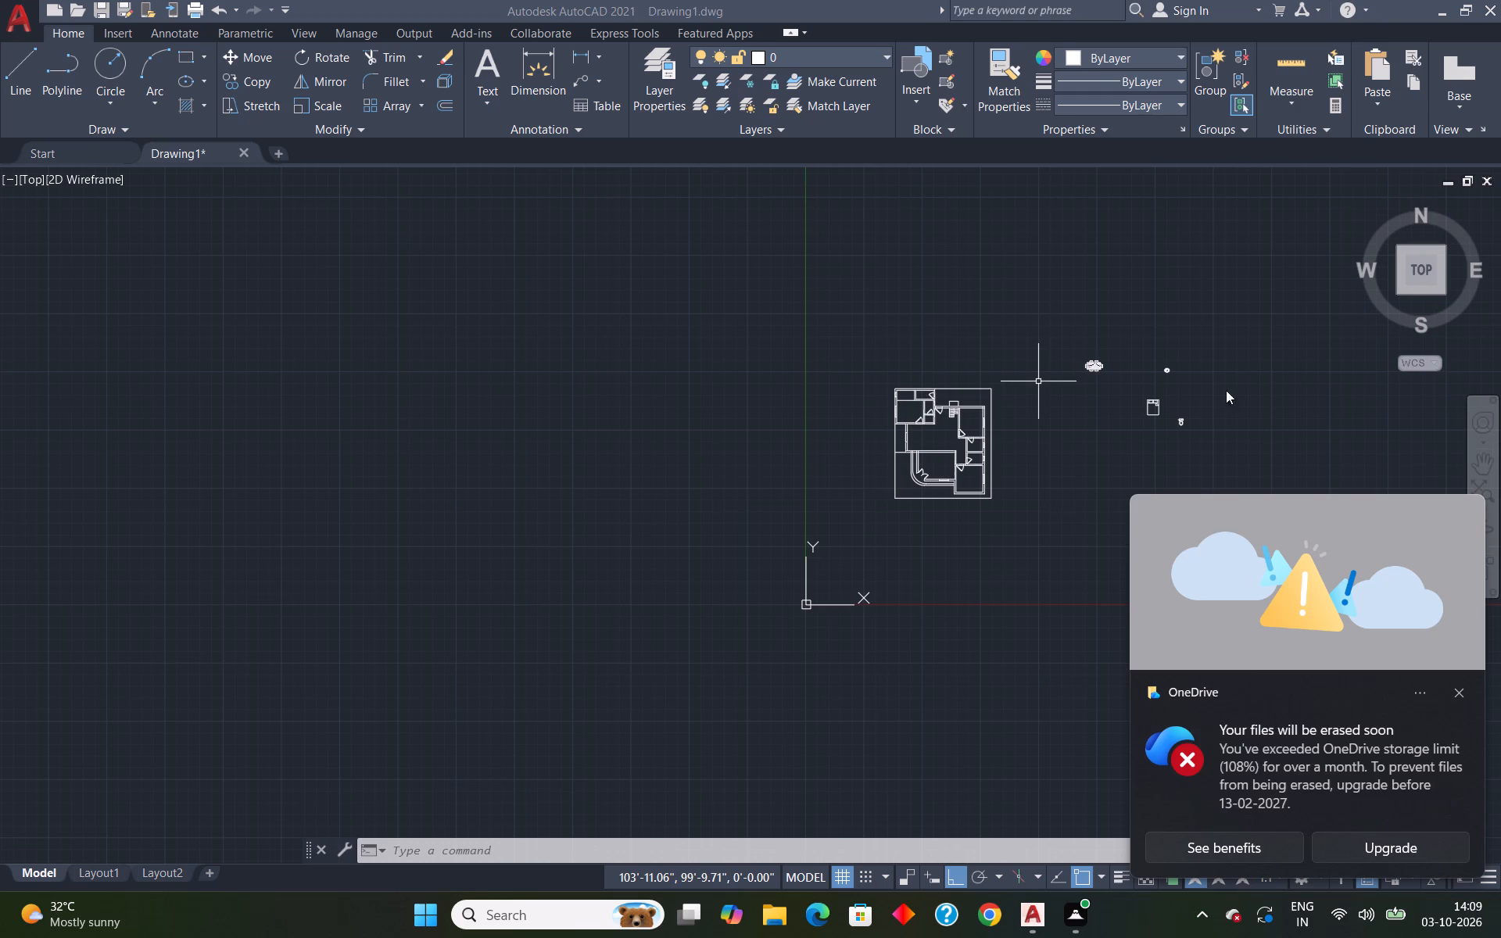
scroll(1214, 382, up, 3)
scroll(1214, 382, down, 3)
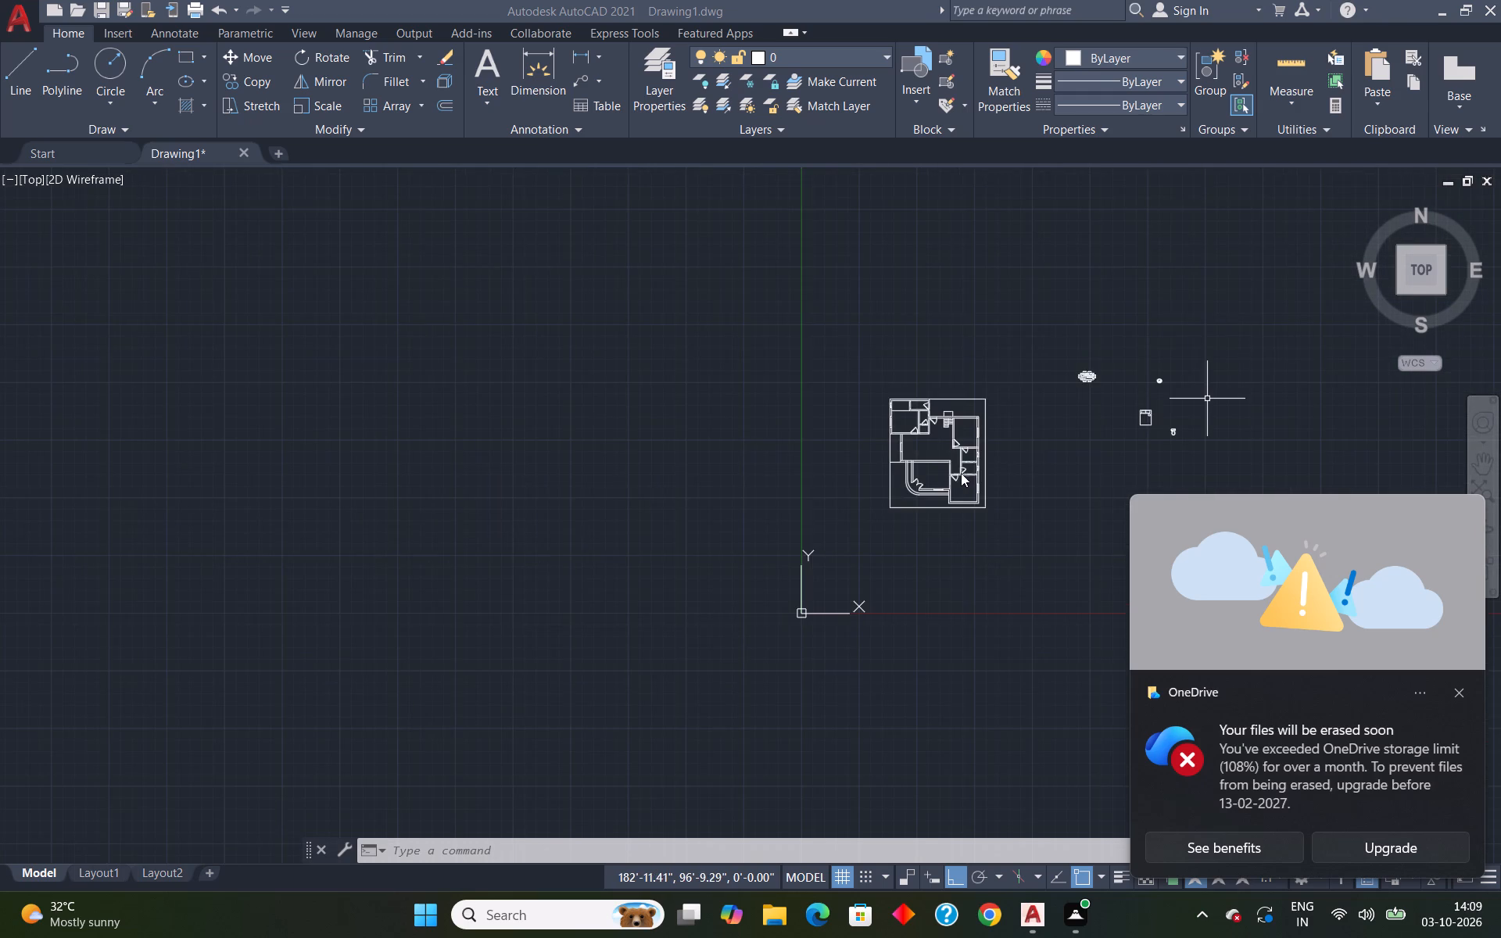
scroll(961, 471, up, 3)
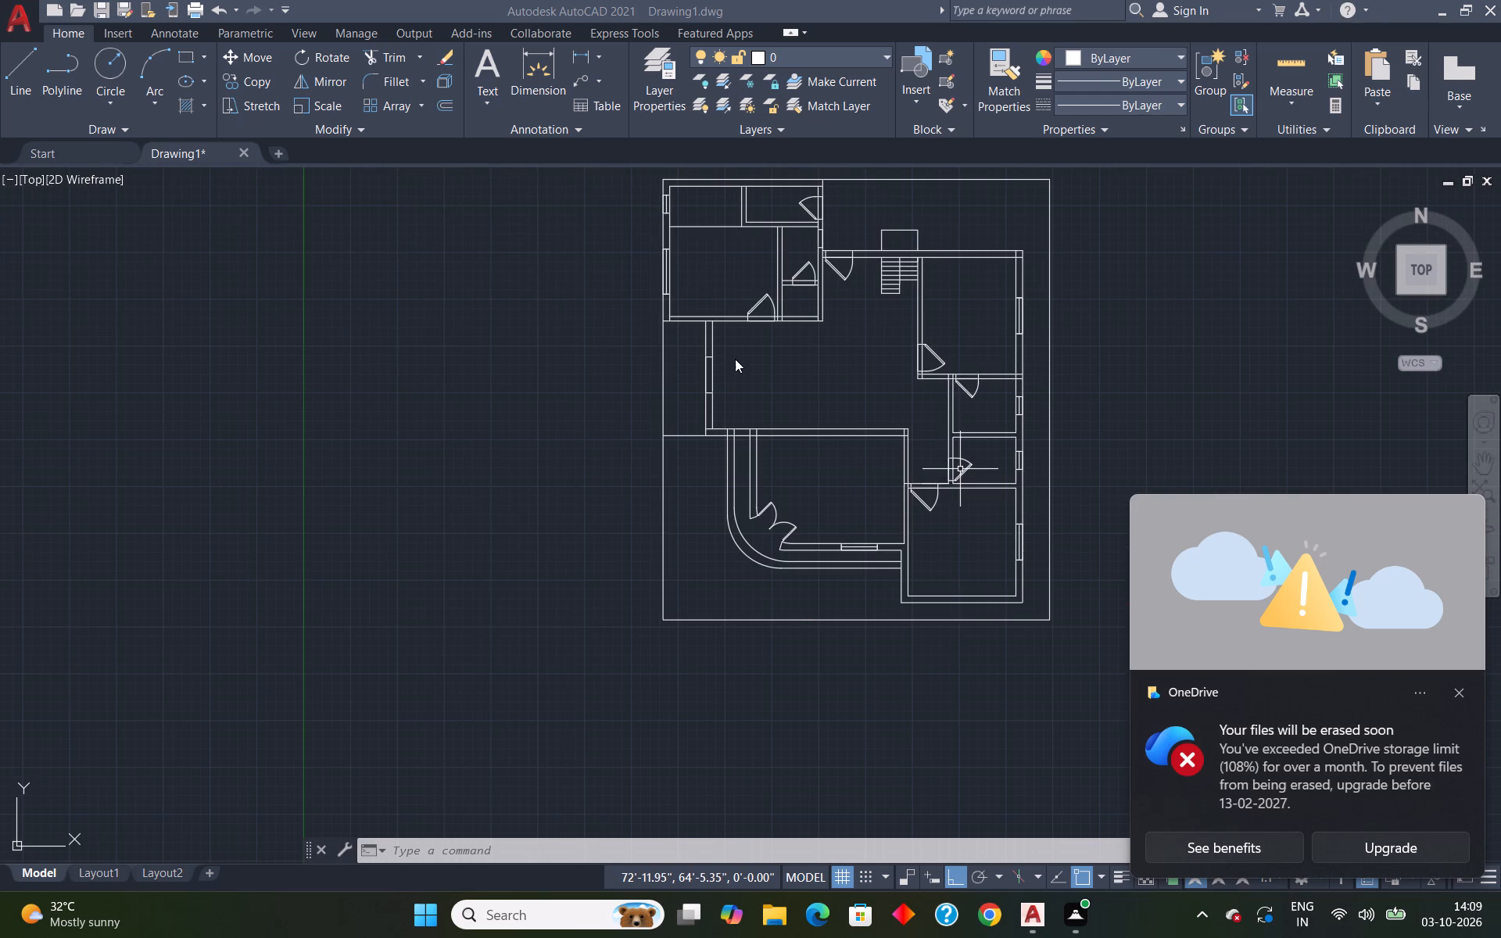
scroll(735, 359, up, 2)
scroll(735, 359, down, 2)
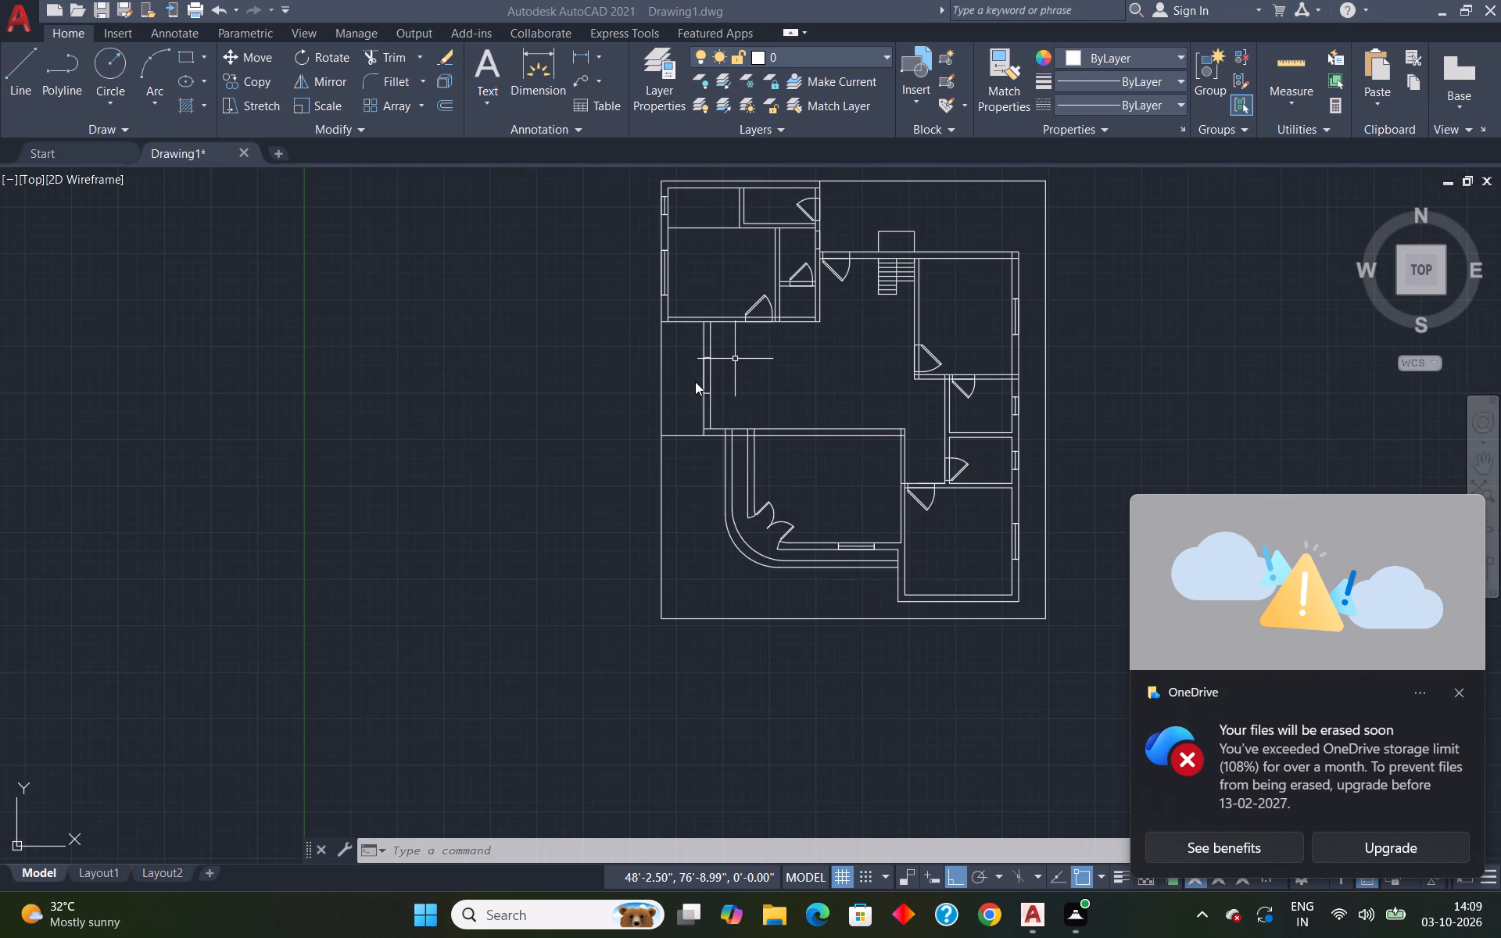
scroll(695, 380, up, 1)
scroll(697, 377, down, 3)
scroll(803, 337, up, 3)
click(868, 392)
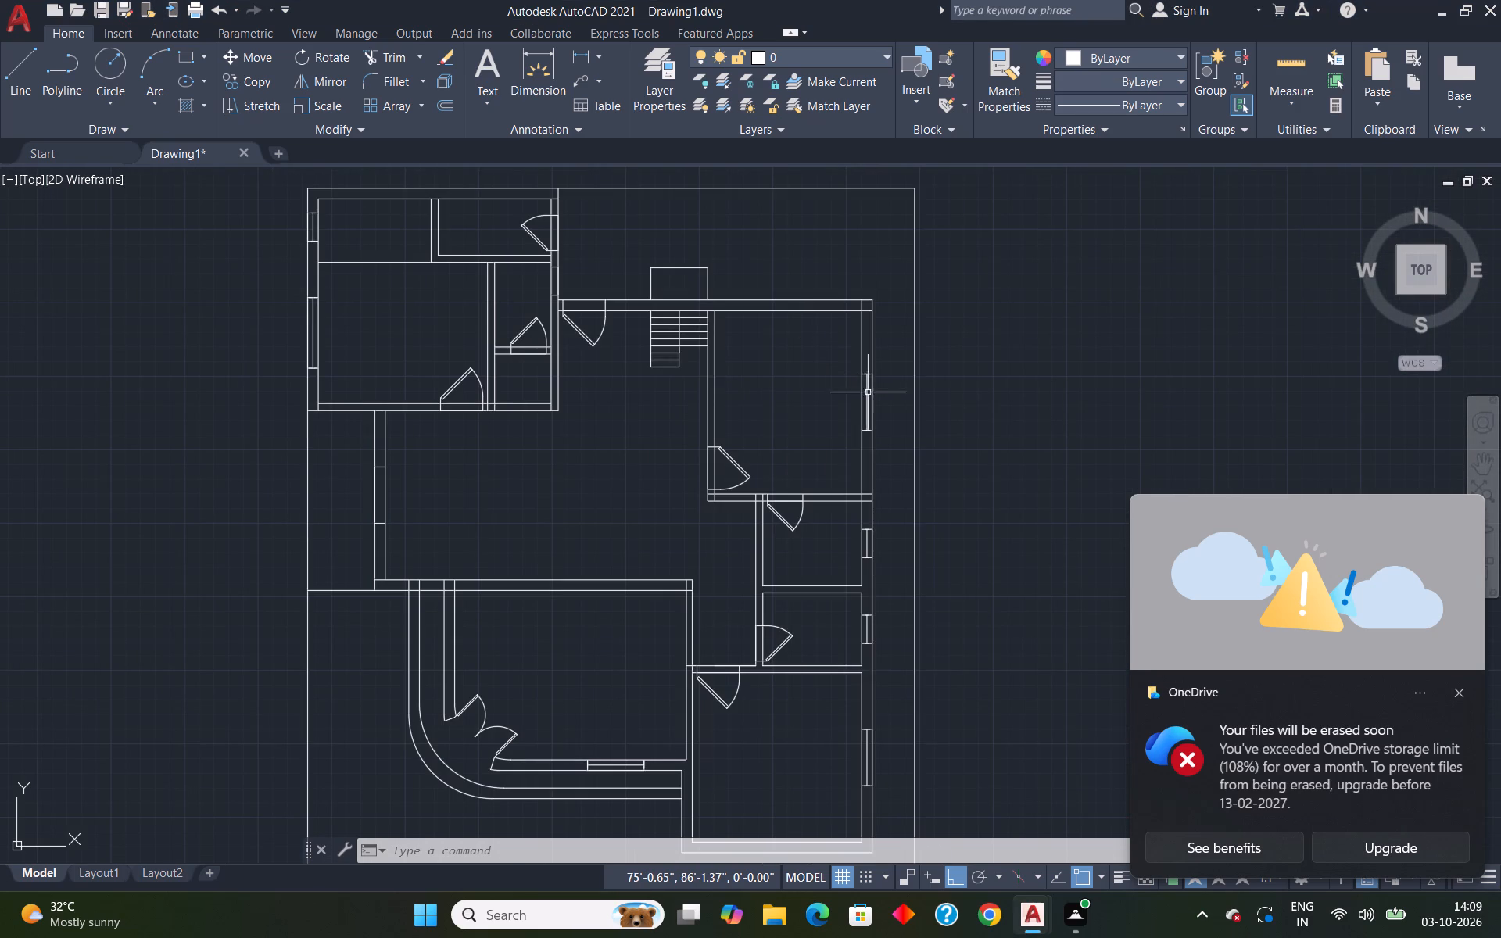
scroll(870, 392, up, 4)
click(833, 391)
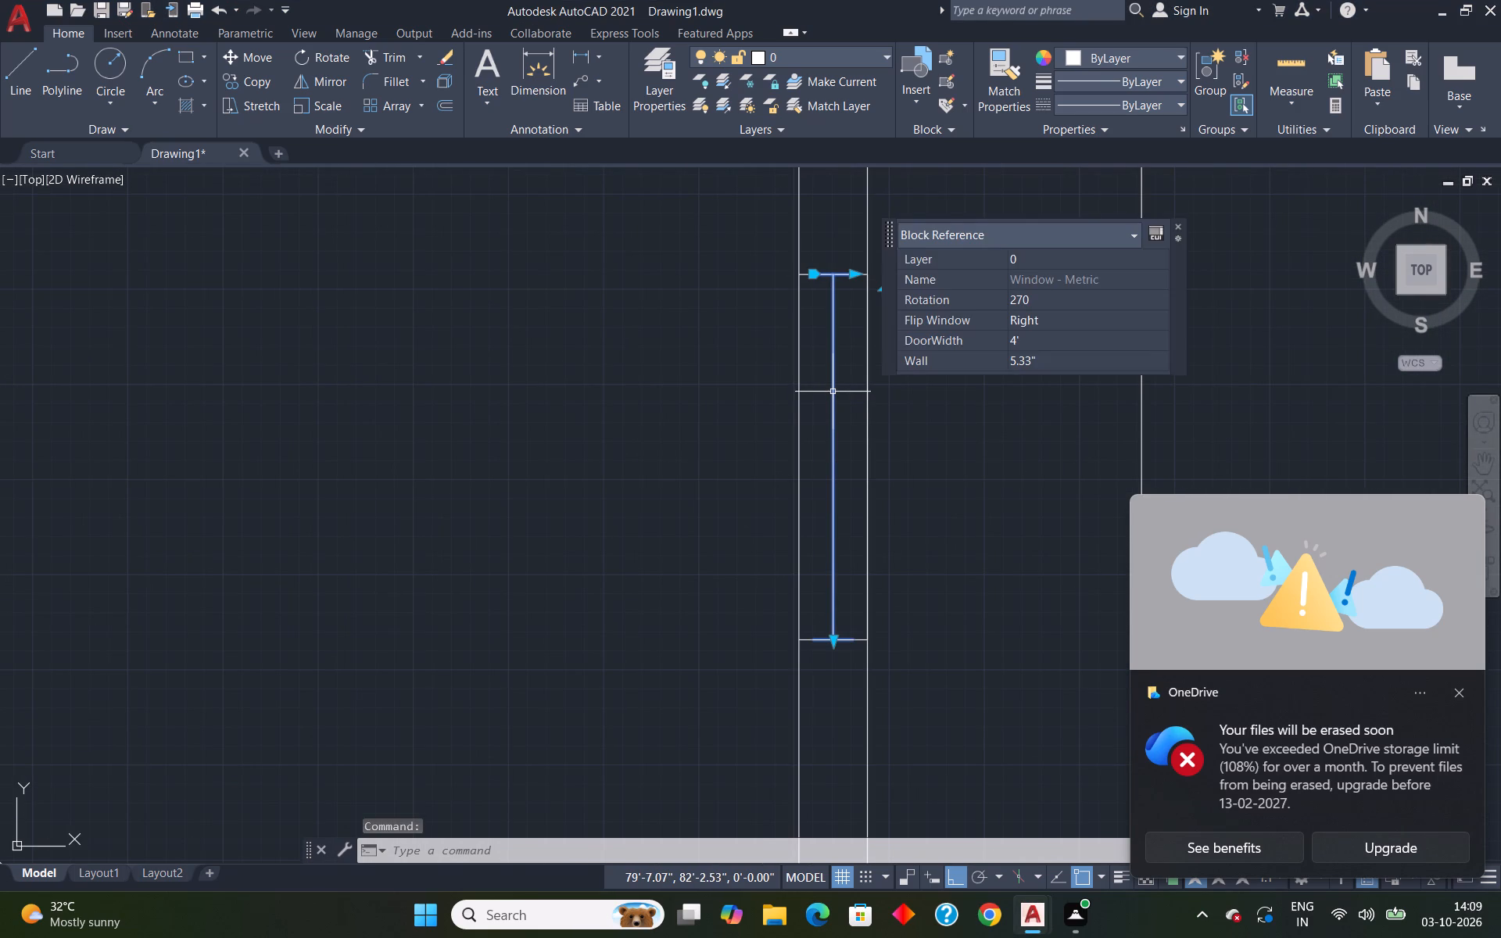
key(c)
key(o)
key(Return)
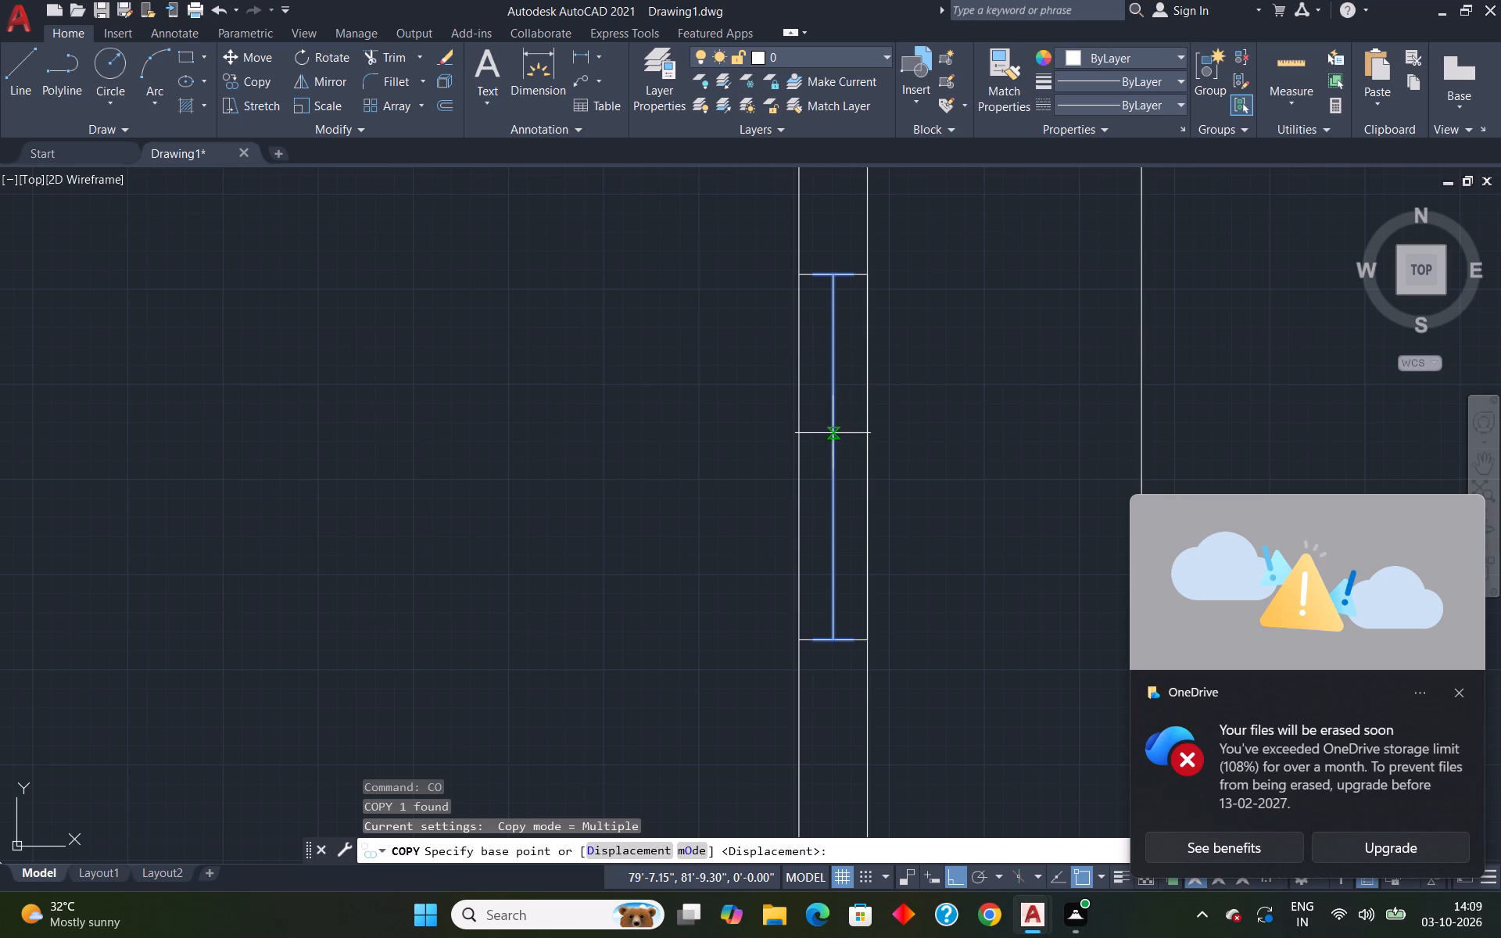
click(834, 277)
scroll(575, 358, down, 5)
scroll(288, 439, up, 4)
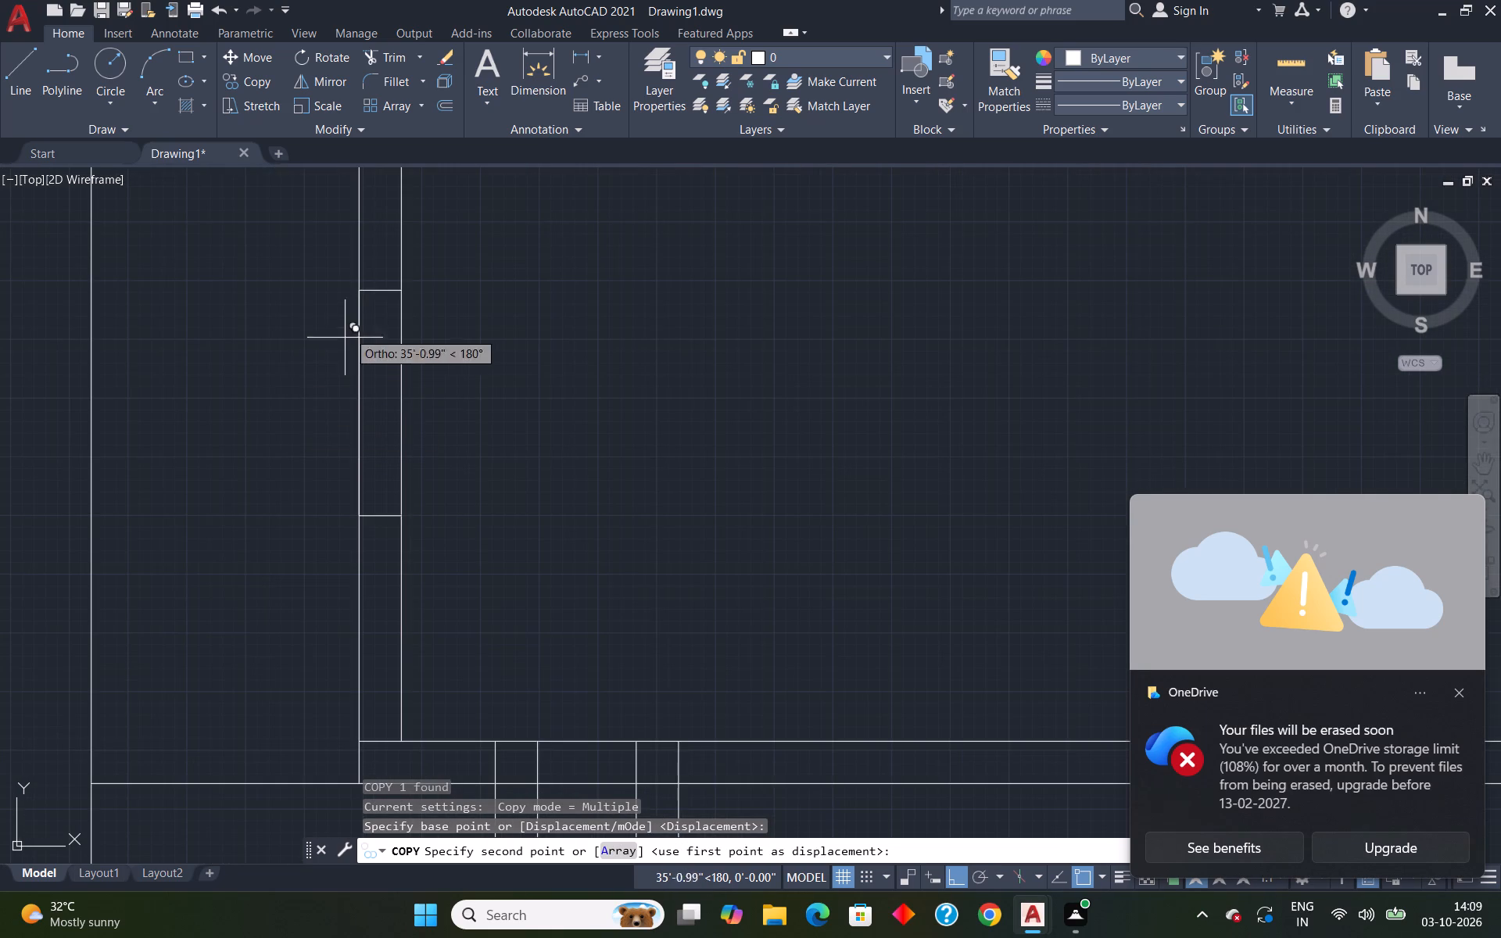
click(381, 297)
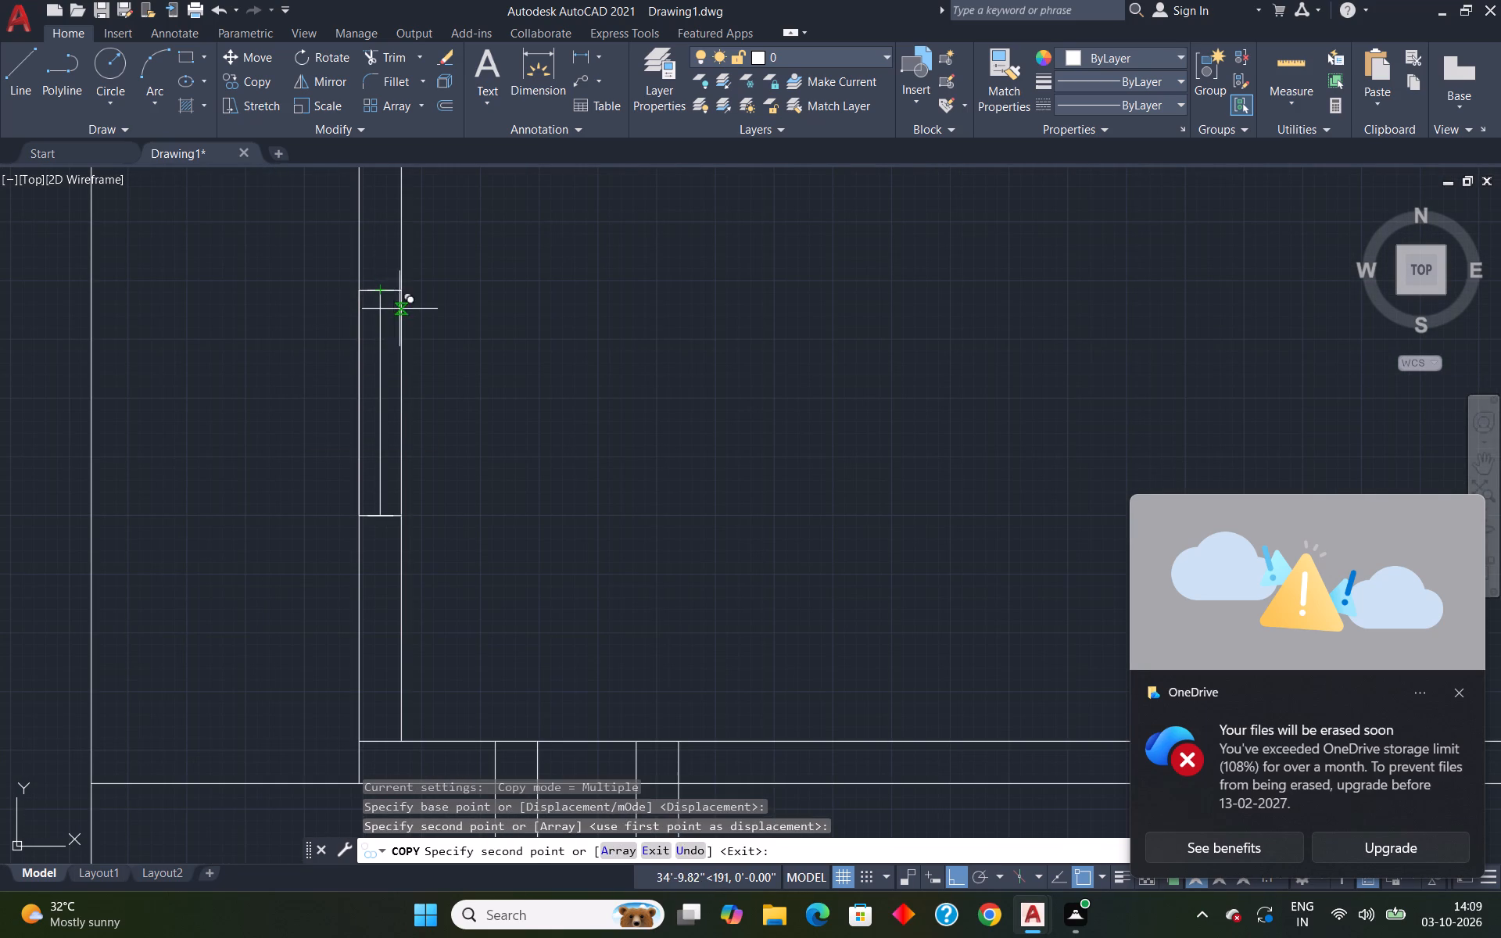
key(Escape)
Draw the outline of a 4' wide opening across the wall between the hall and the curved-corner room, starting 2' from that room's upper-right inner corner.
scroll(416, 317, down, 5)
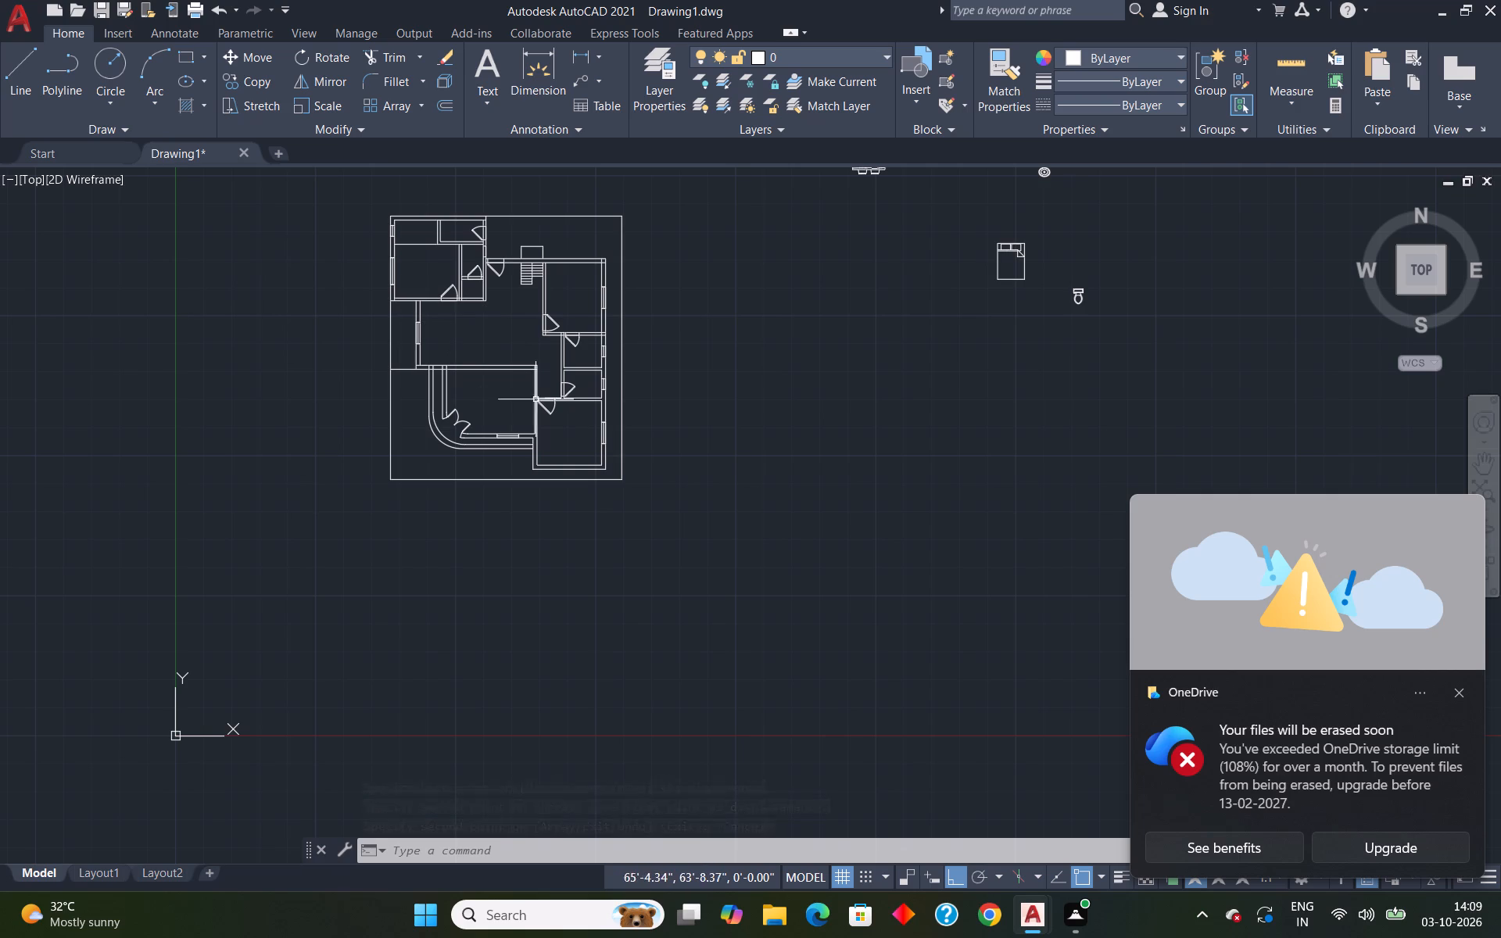
scroll(489, 381, up, 3)
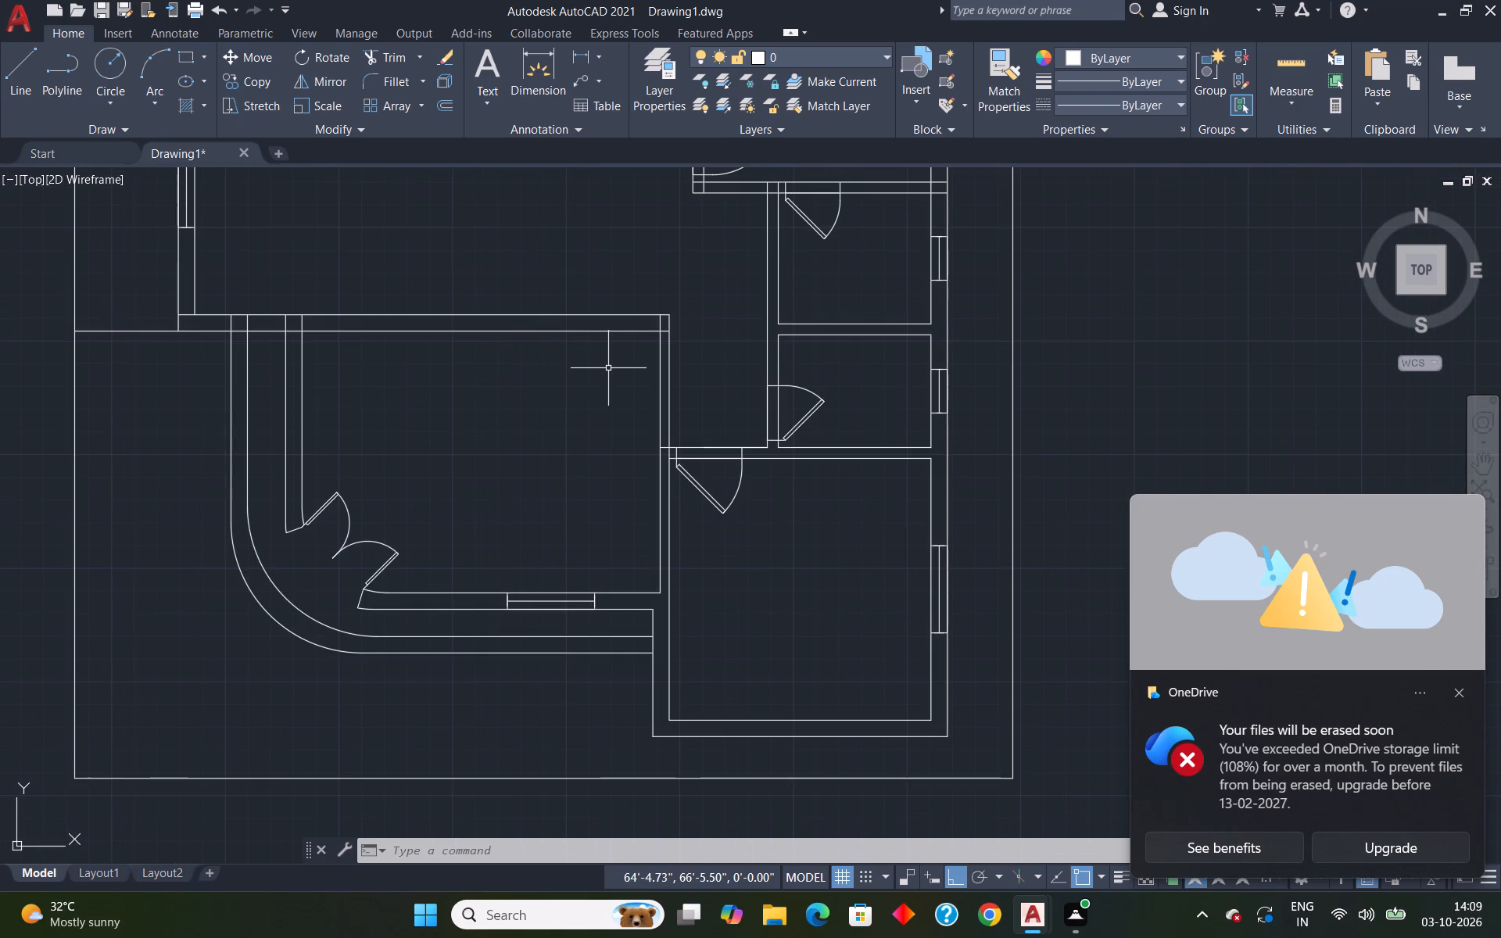
key(l)
key(Return)
text(tk)
key(Return)
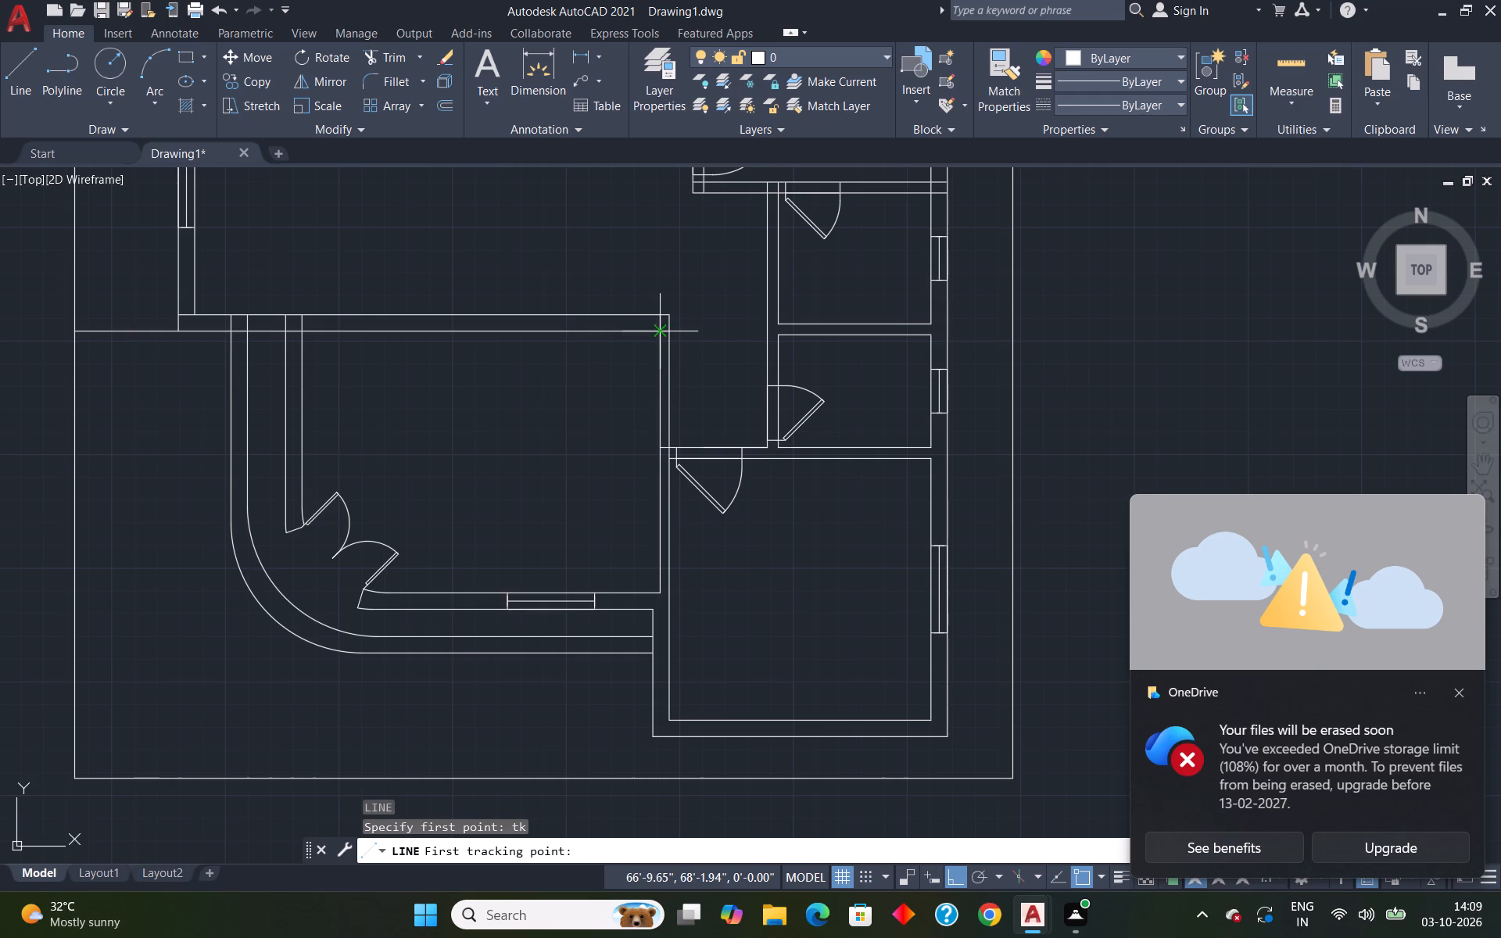
click(656, 333)
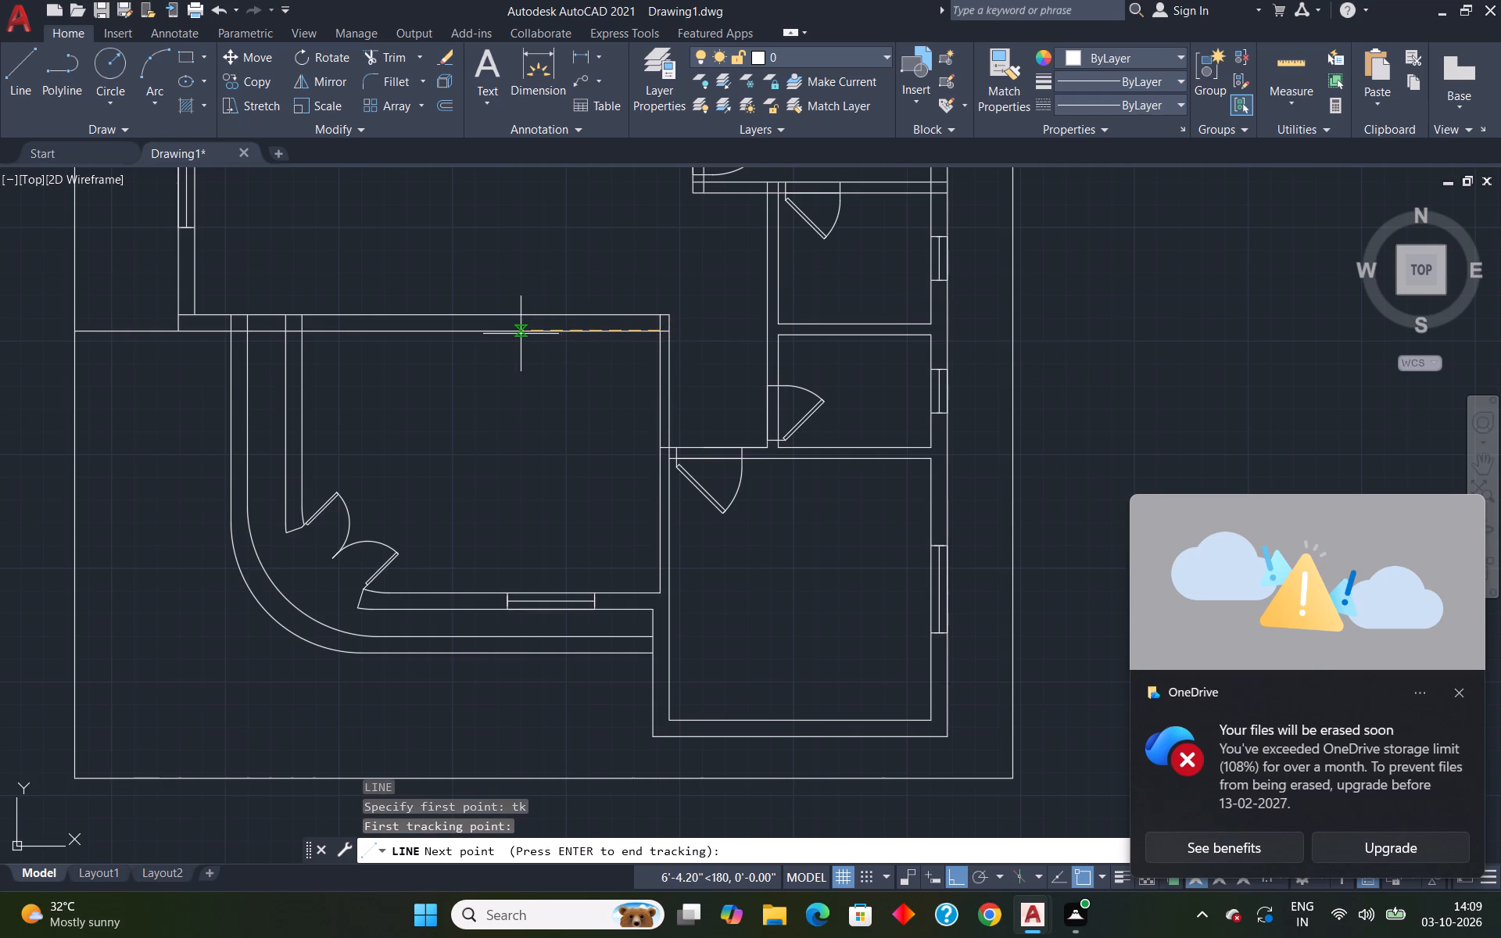
text(2')
key(Return)
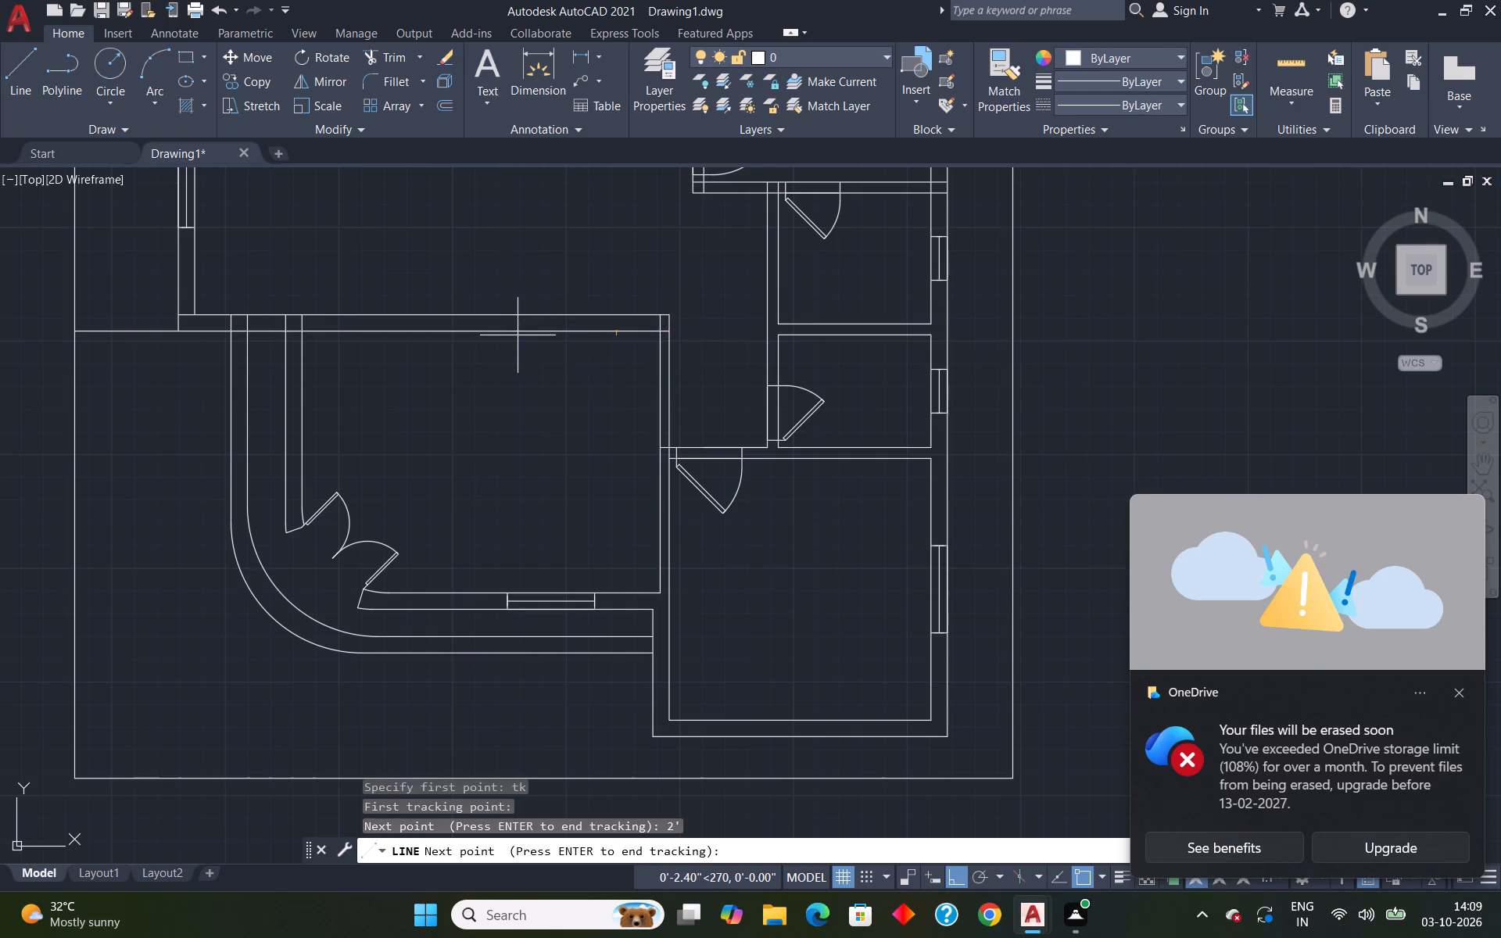
key(Return)
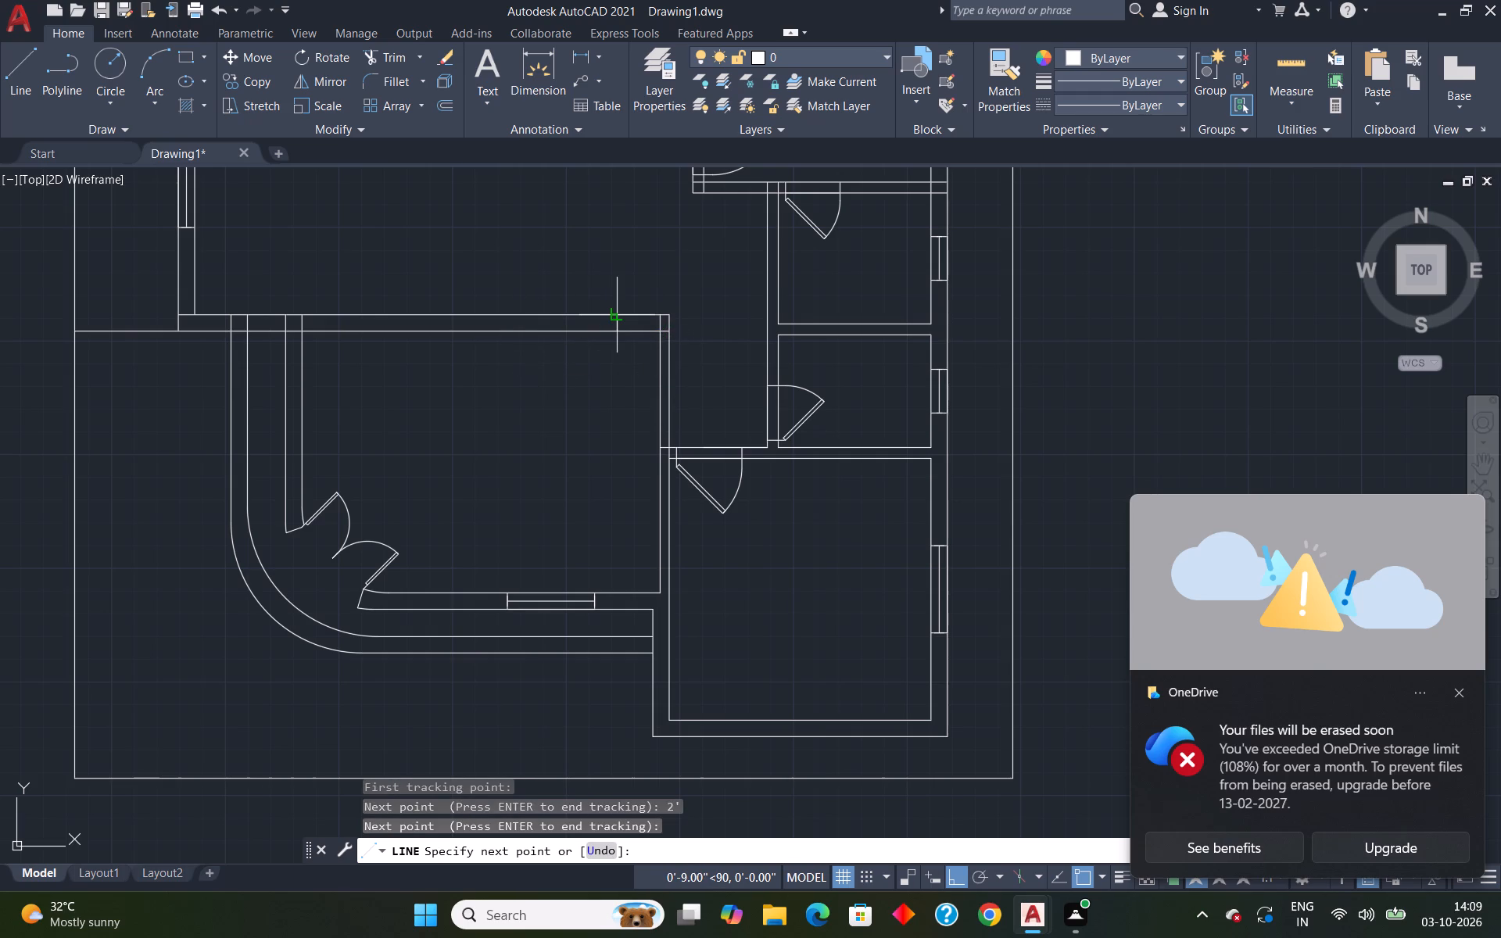
click(611, 316)
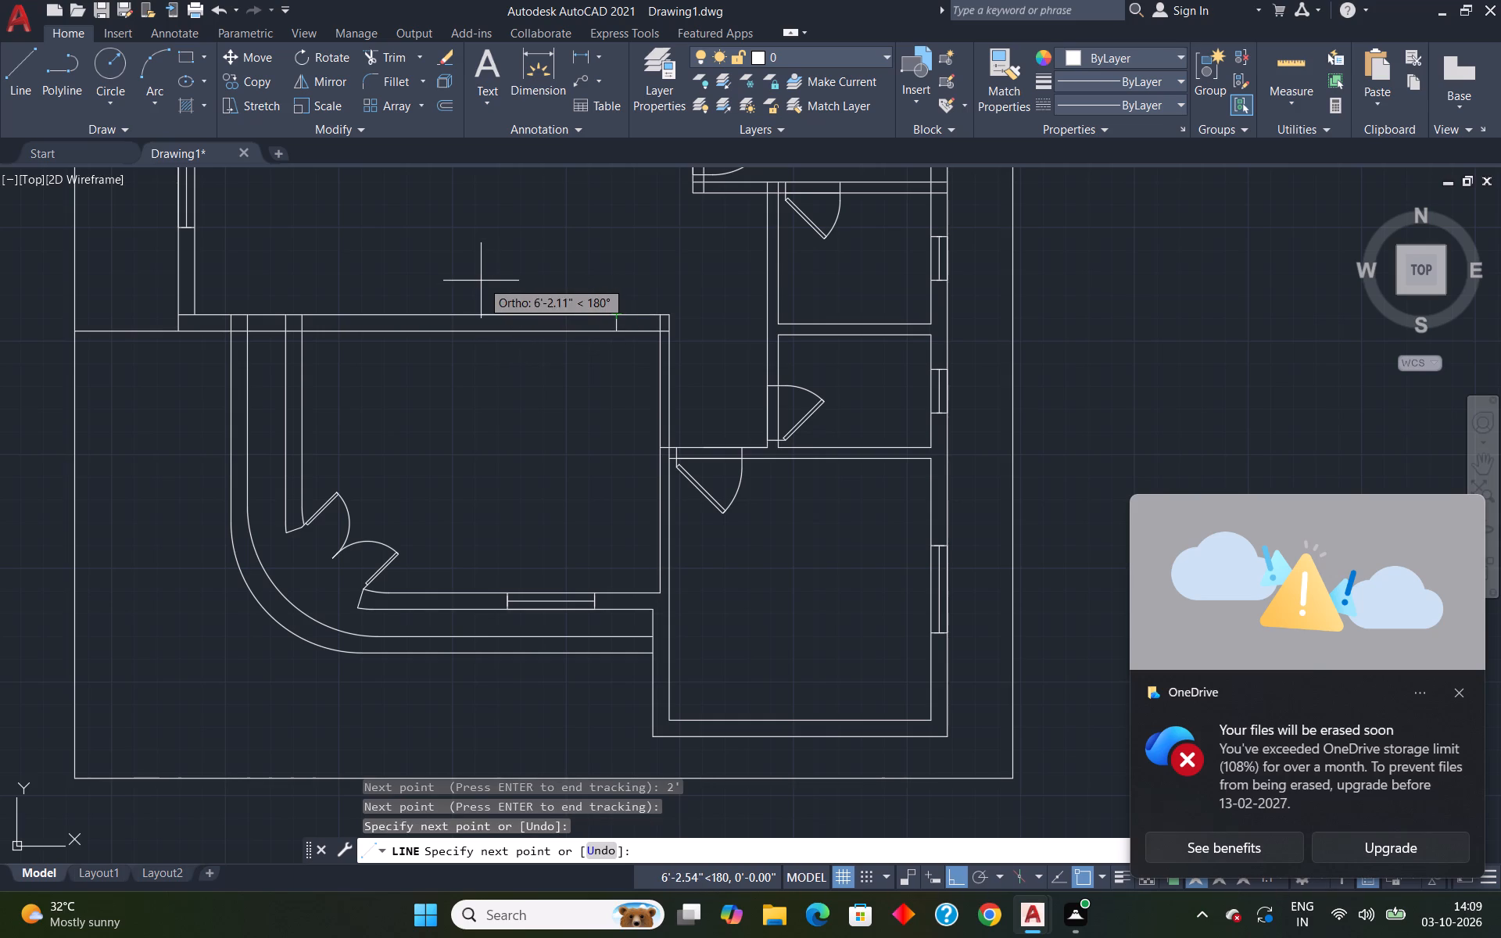
text(4')
key(Return)
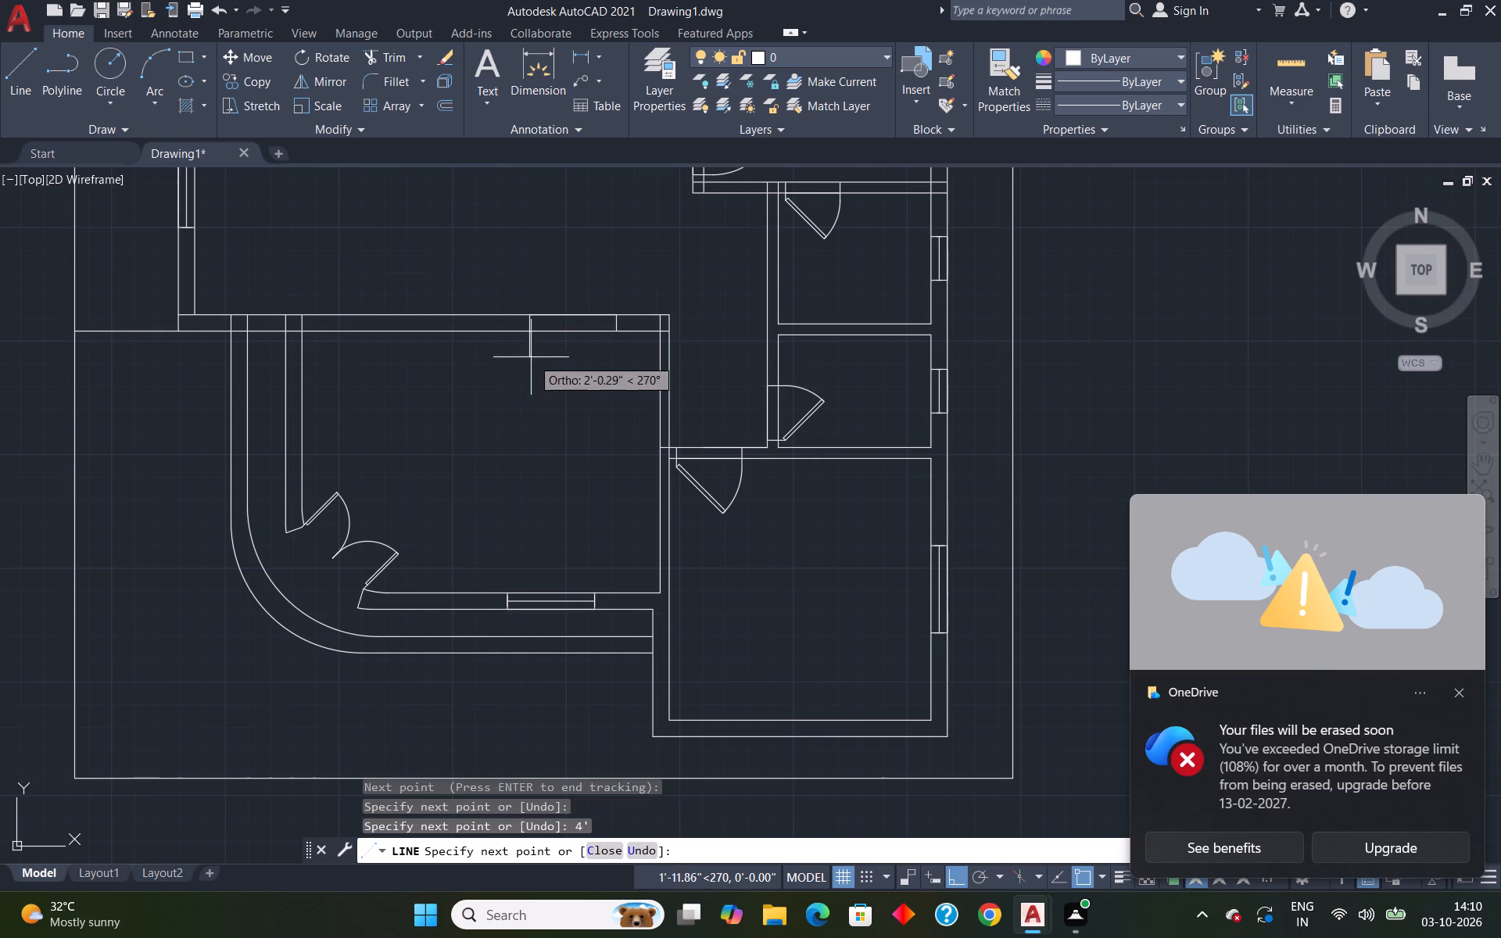
click(525, 334)
key(Escape)
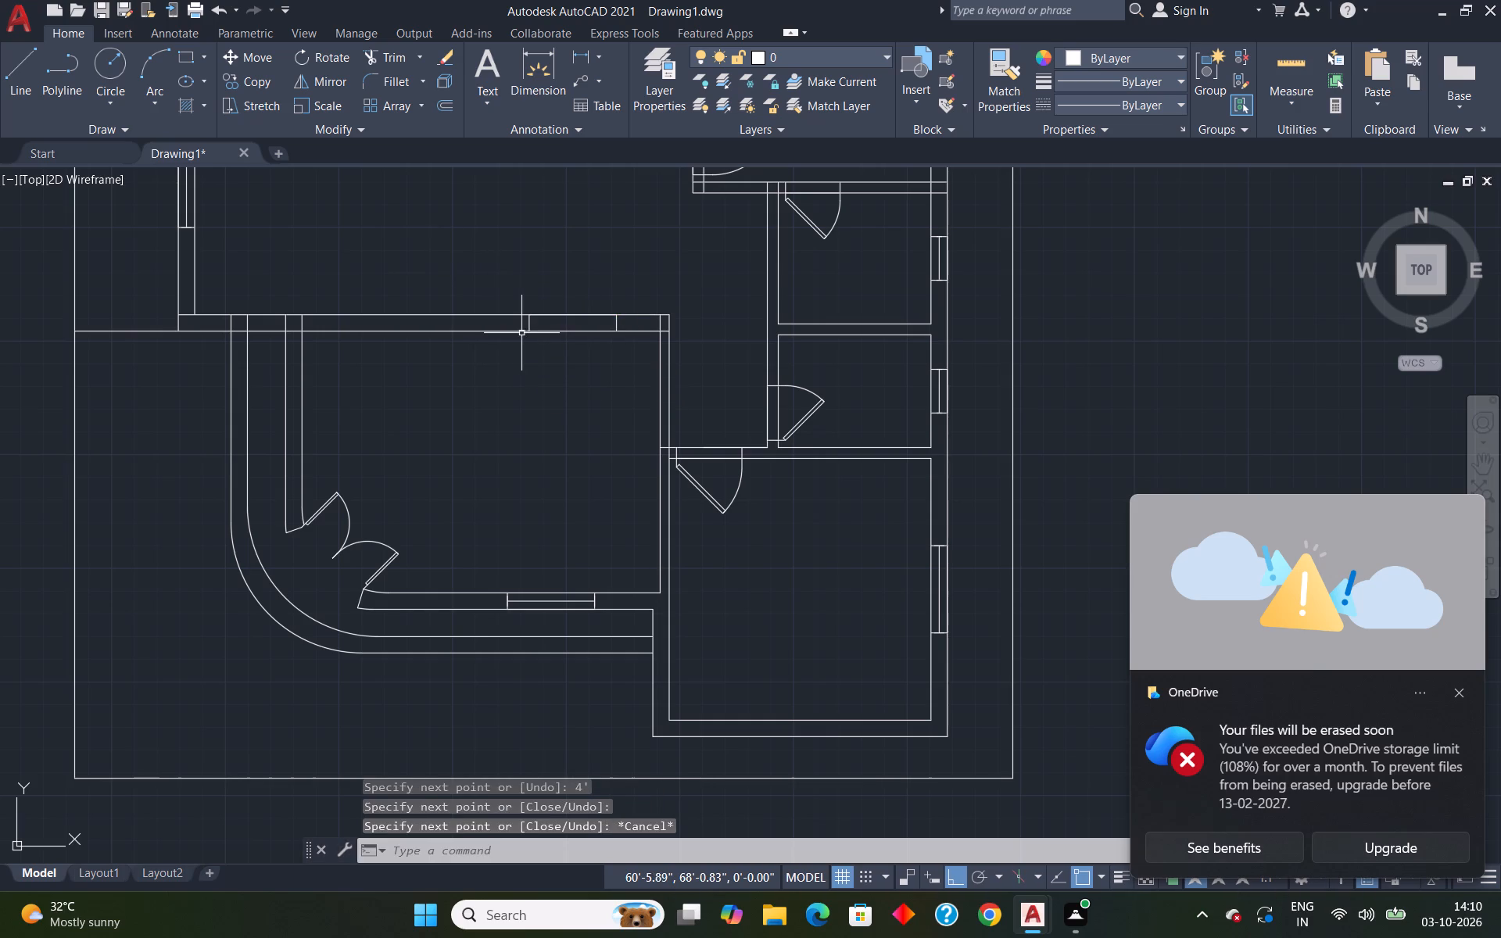
Trim the wall lines inside the marked 4' opening between the hall and the curved-corner room.
key(t)
key(r)
key(Return)
drag(570, 274, 584, 367)
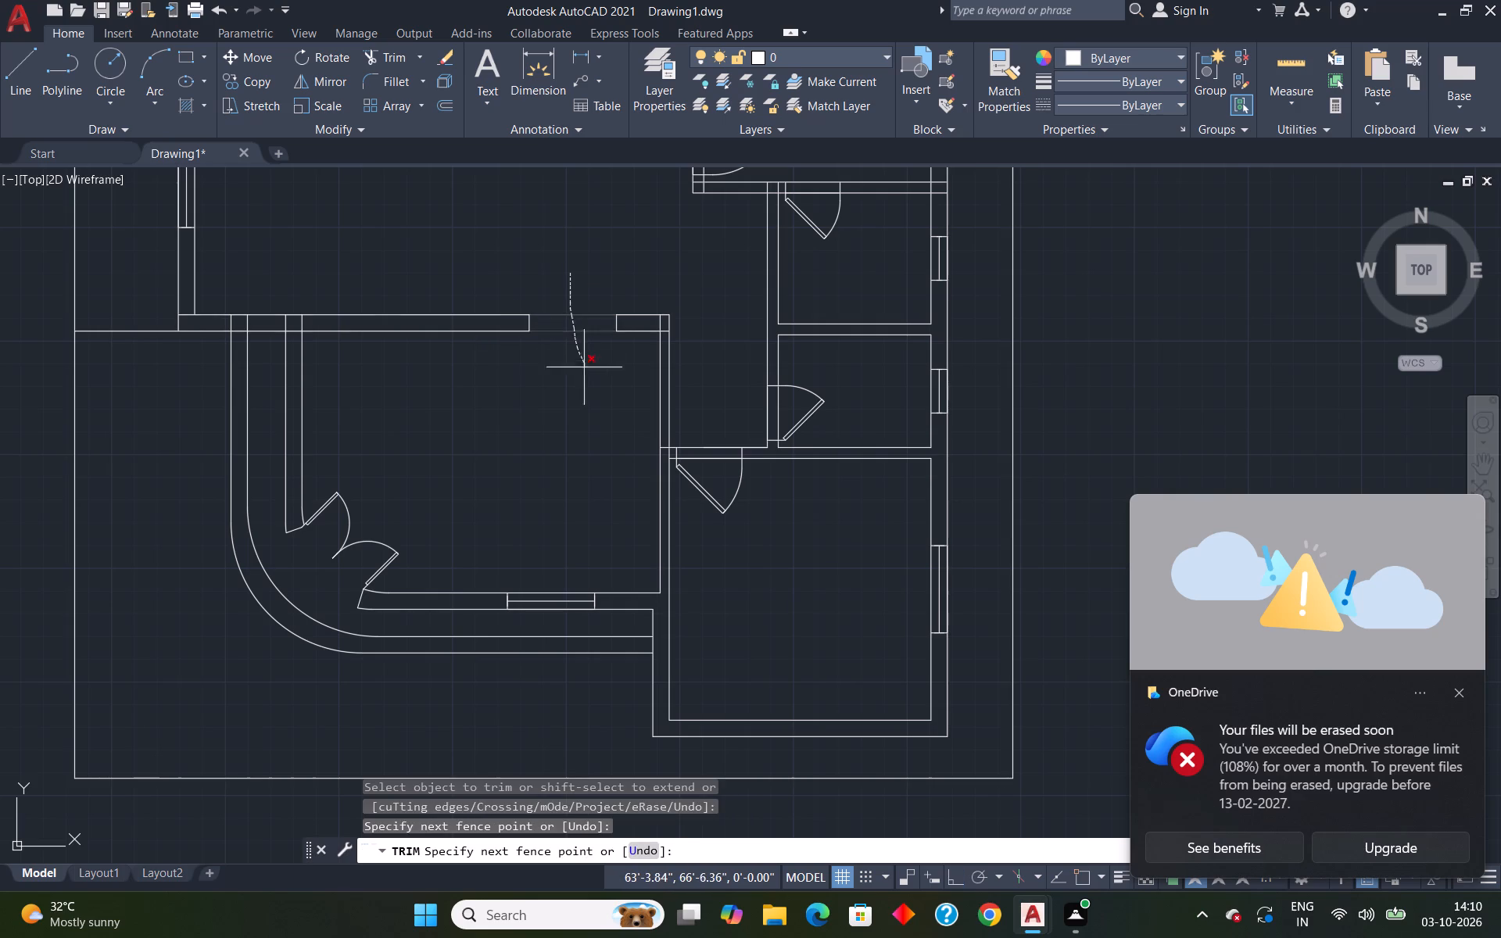
drag(584, 367, 584, 369)
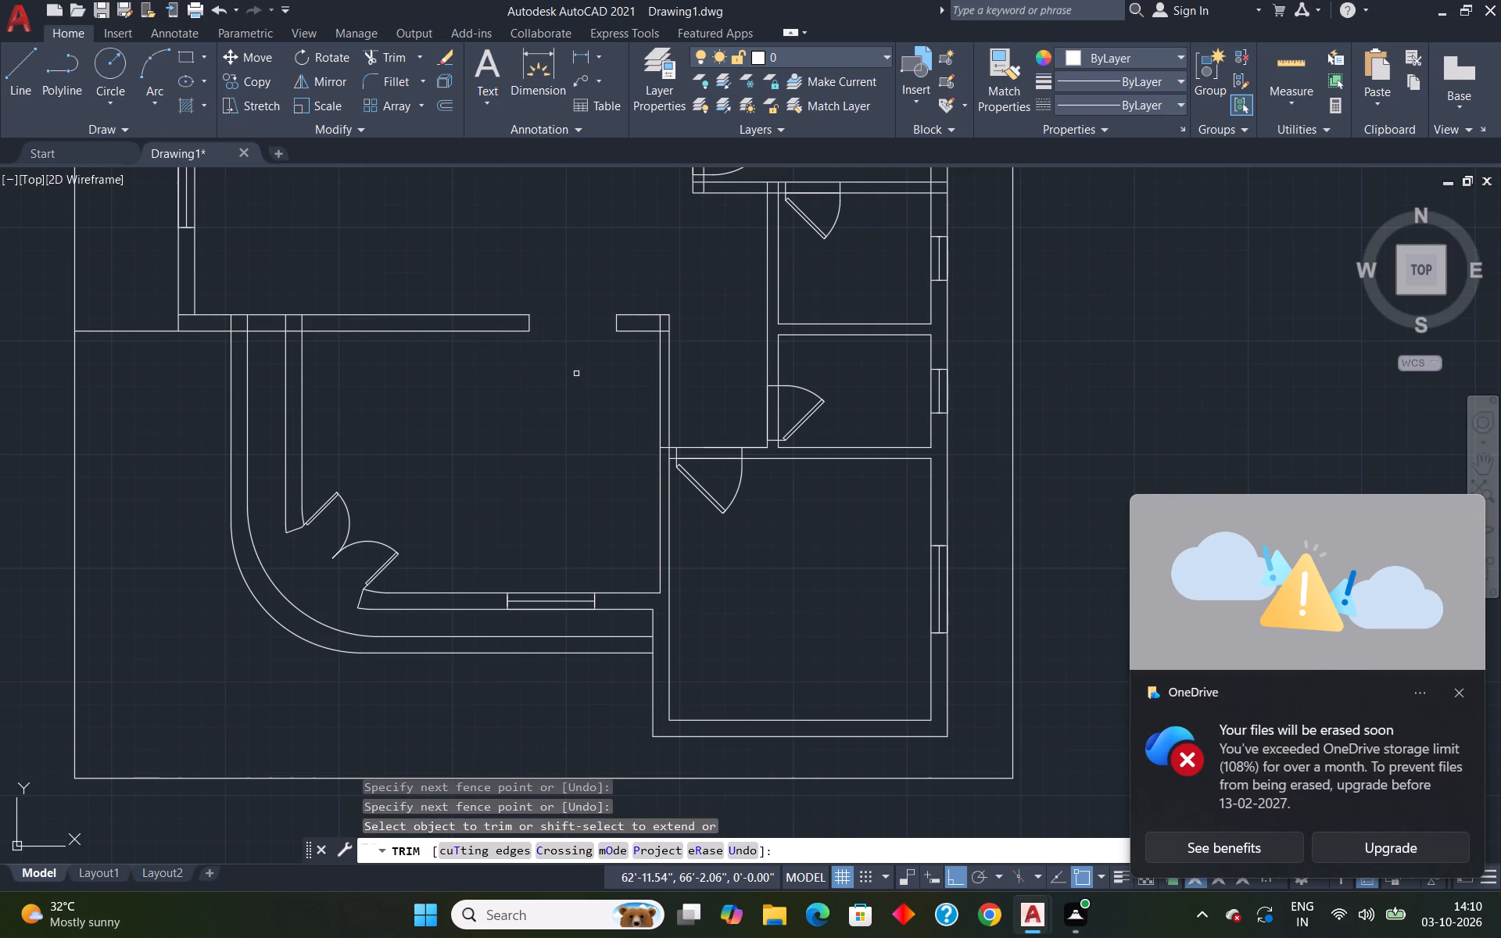
key(Escape)
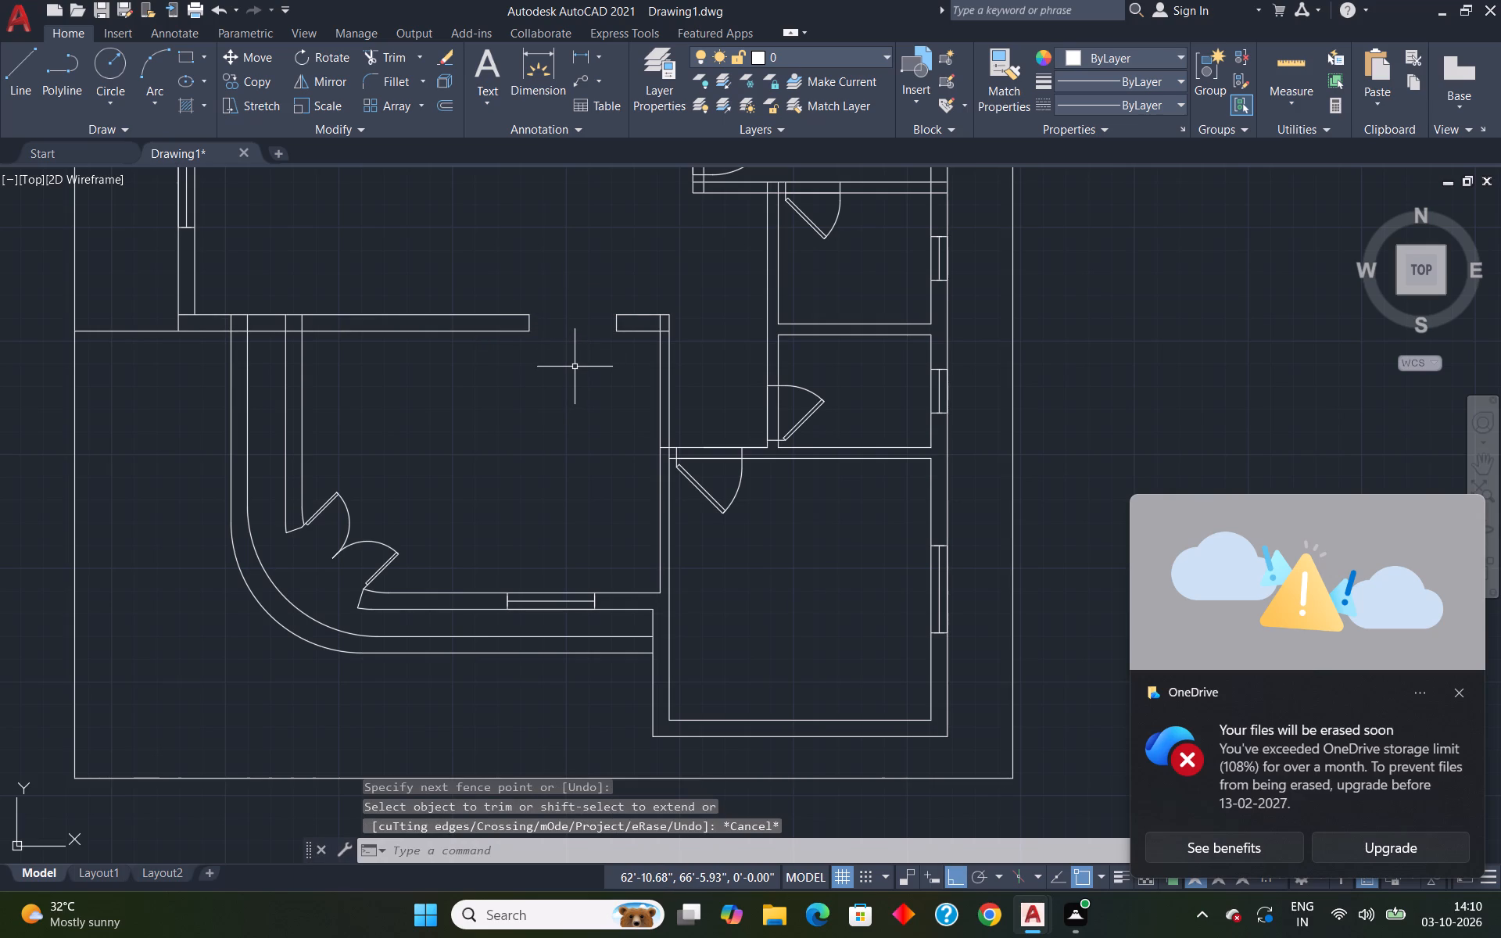
Move the opening's left jamb line 1' further left along the wall.
click(528, 322)
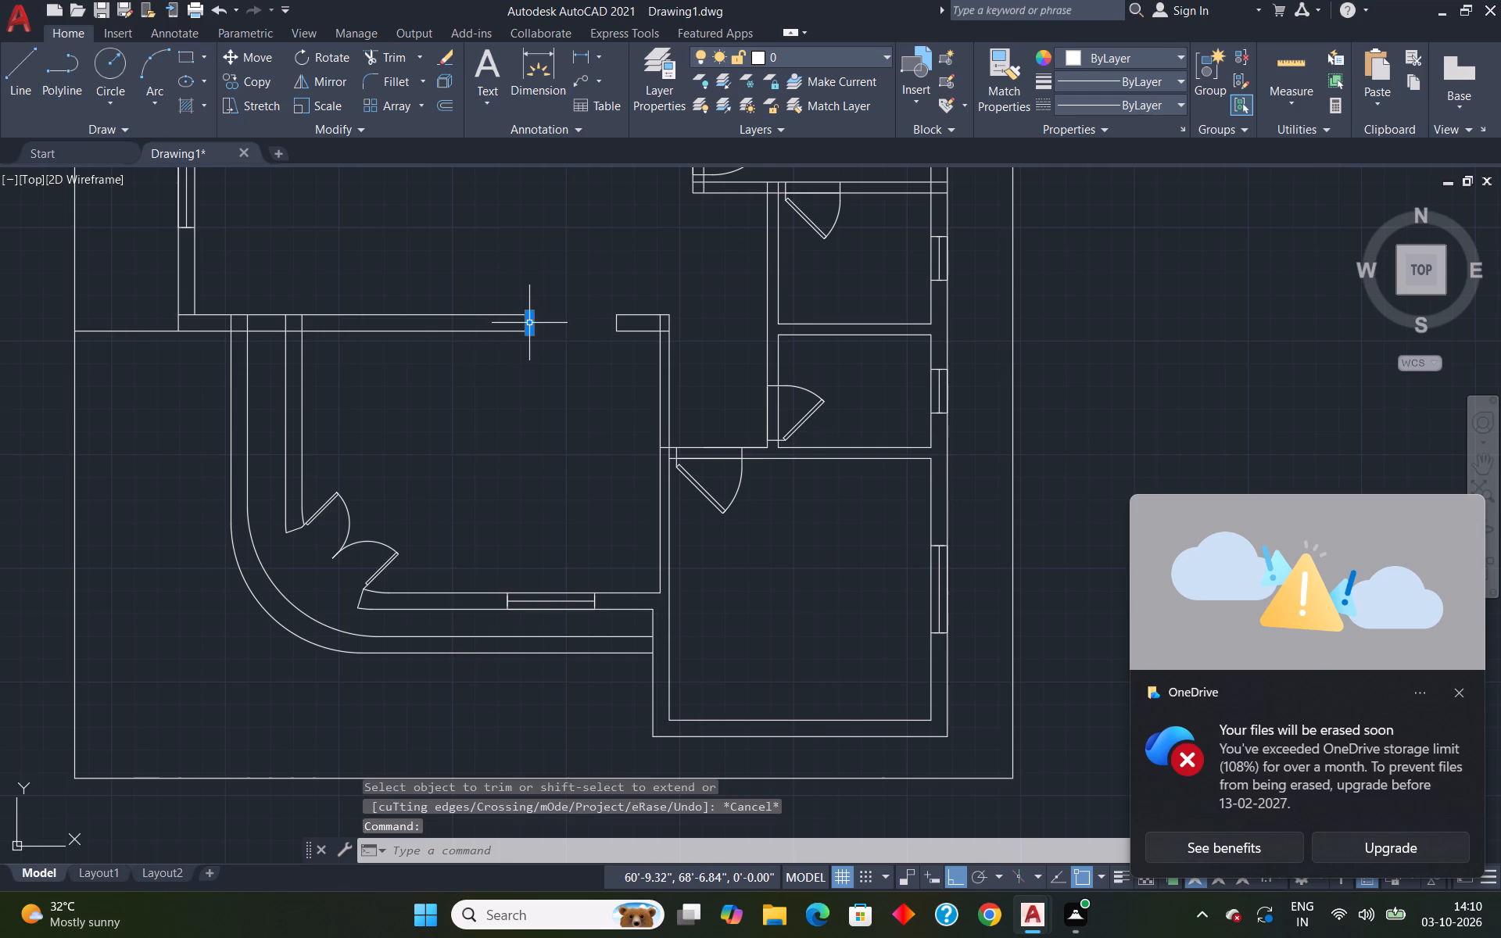
key(m)
key(Return)
click(529, 323)
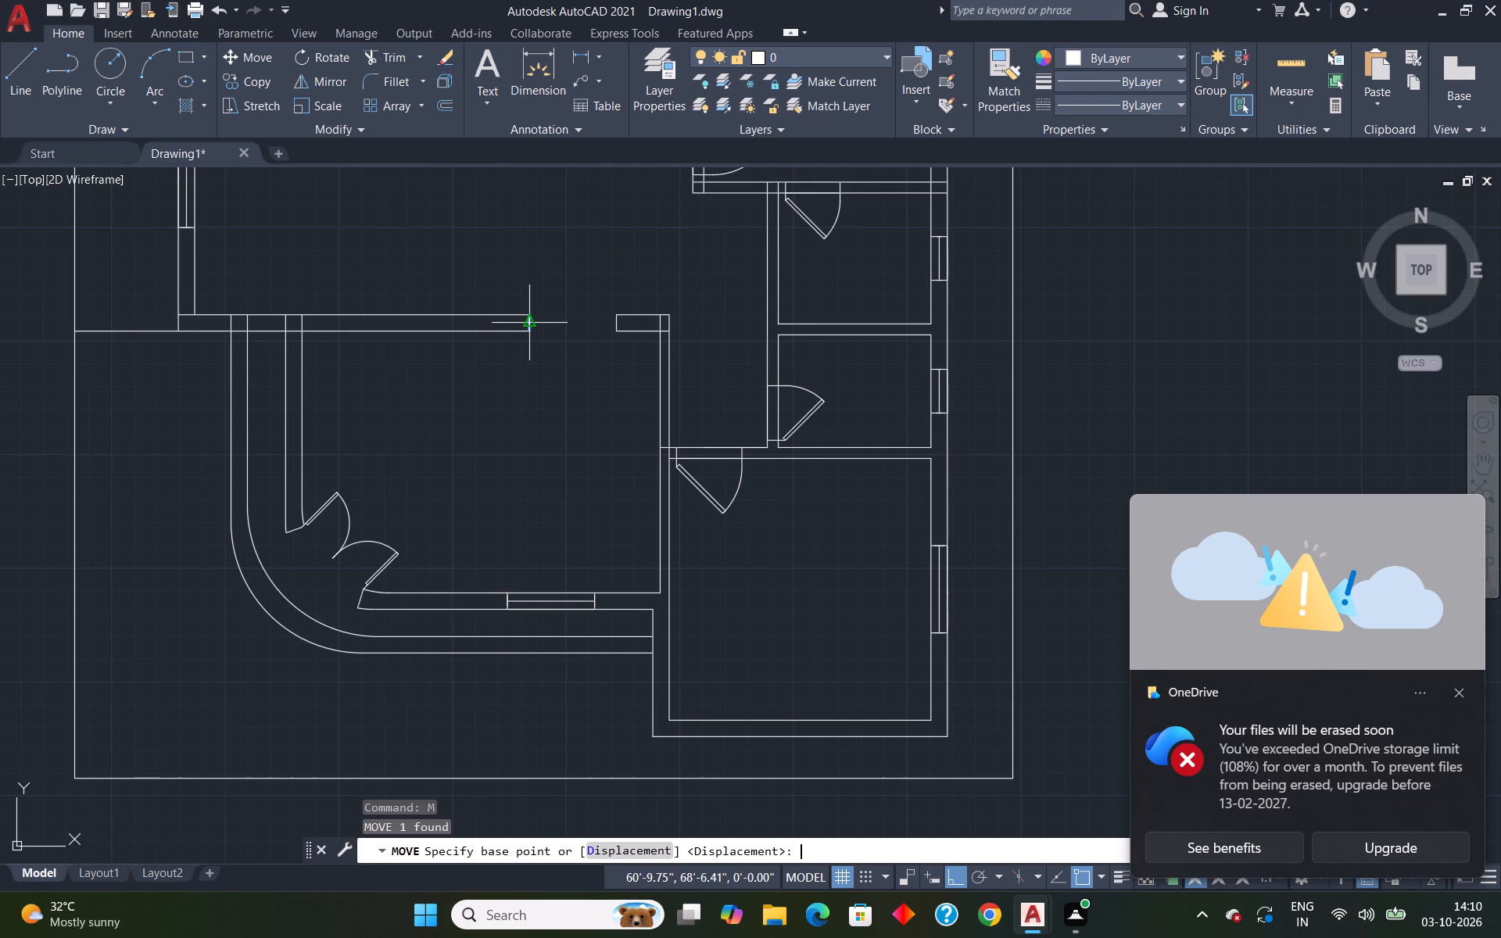
click(527, 324)
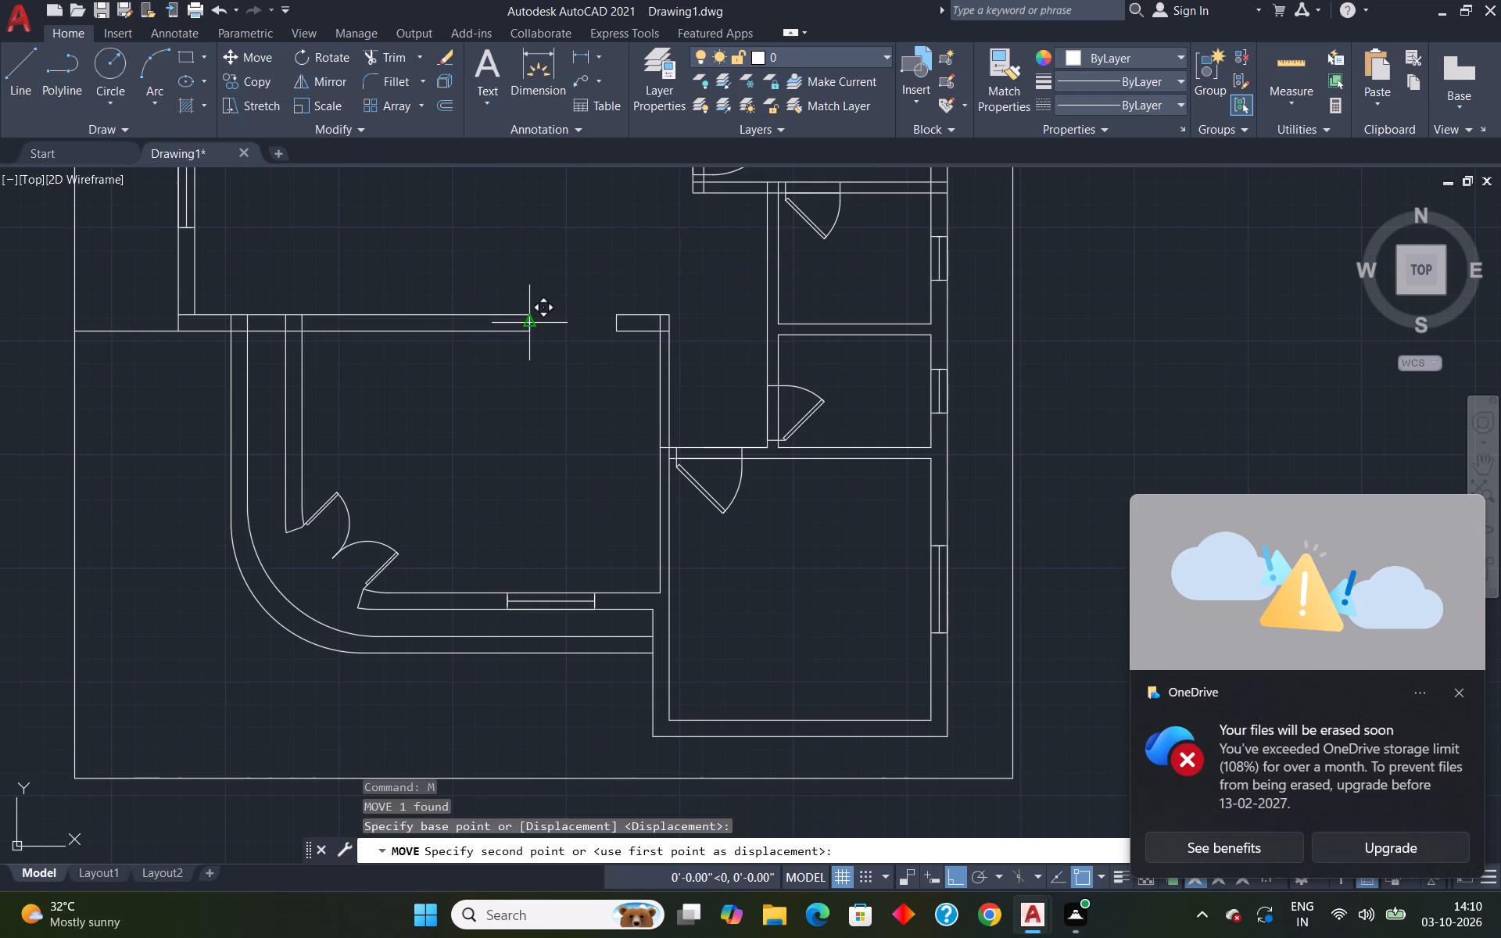
text(1')
key(Return)
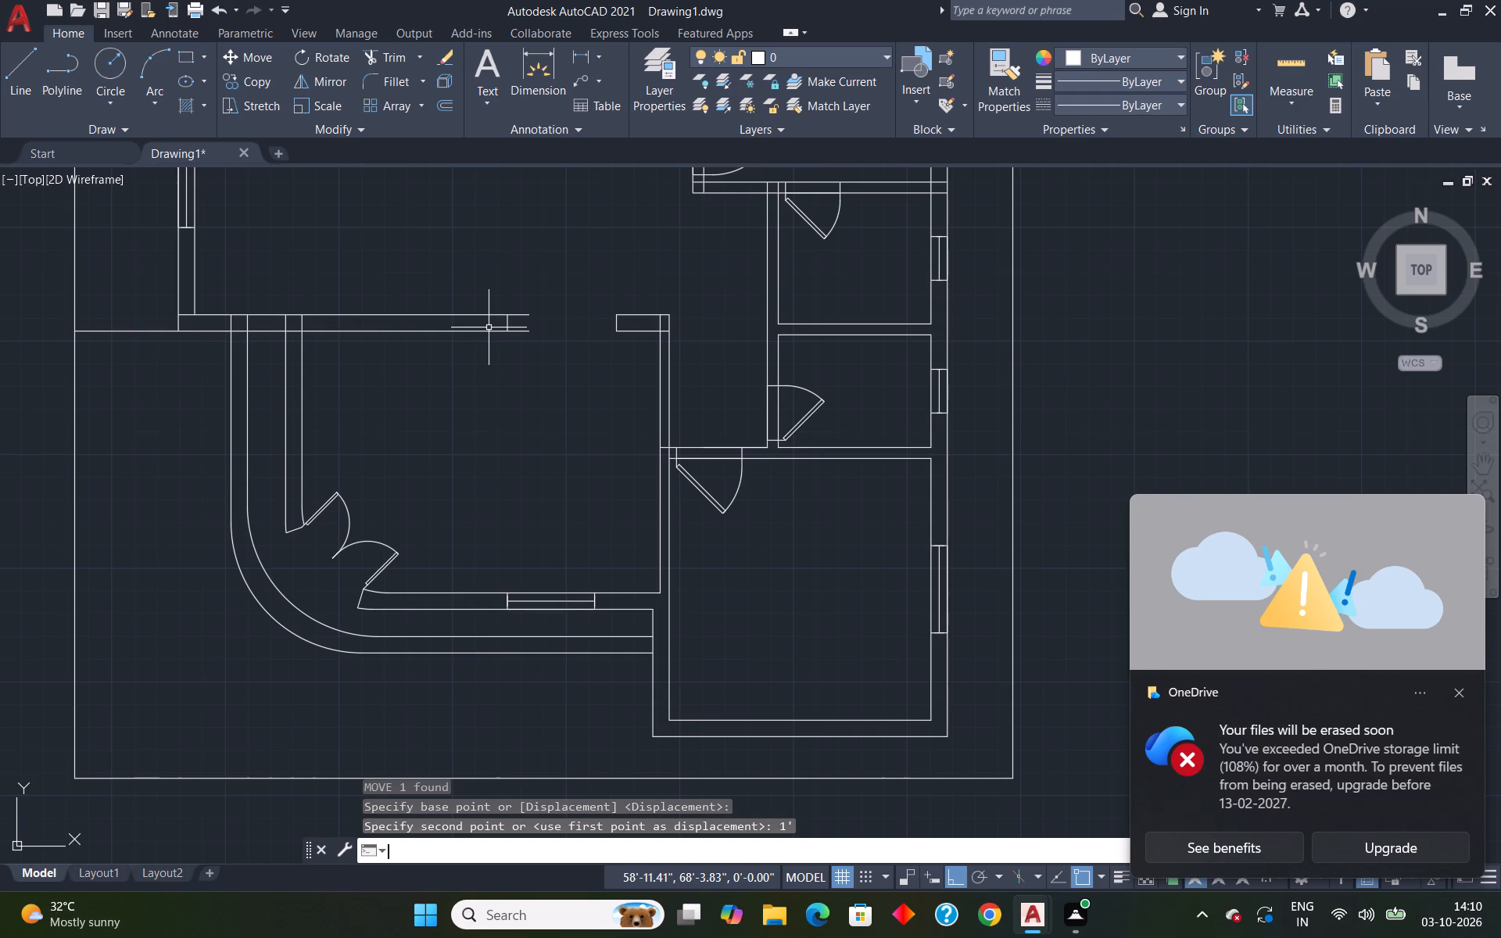
key(Escape)
Trim the leftover wall lines between the moved jamb line and the opening.
key(t)
key(r)
key(Return)
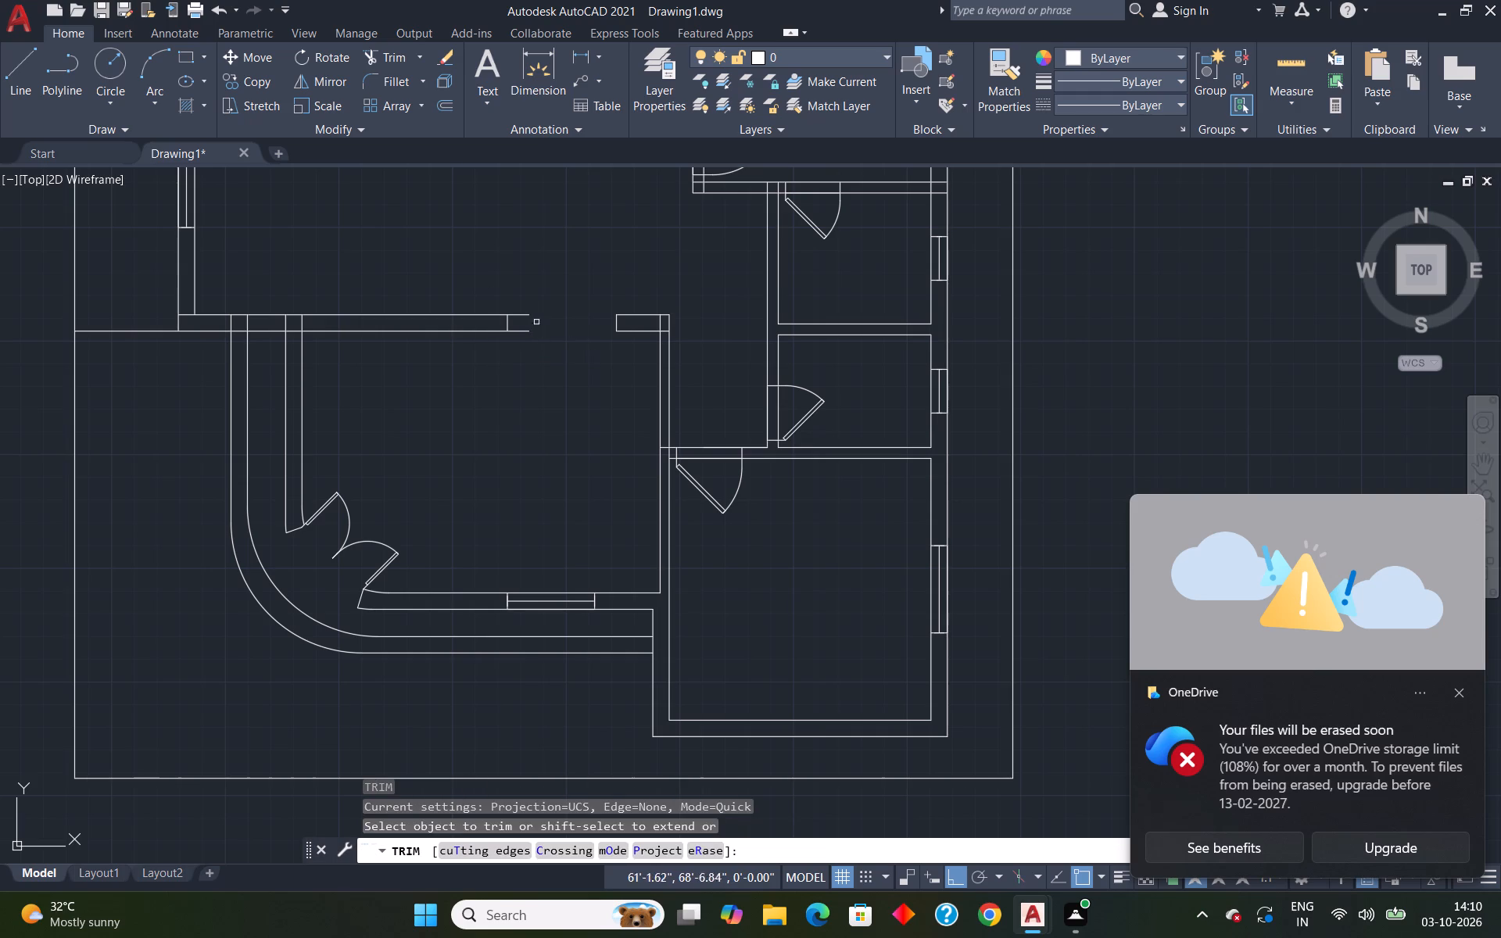
drag(517, 289, 528, 356)
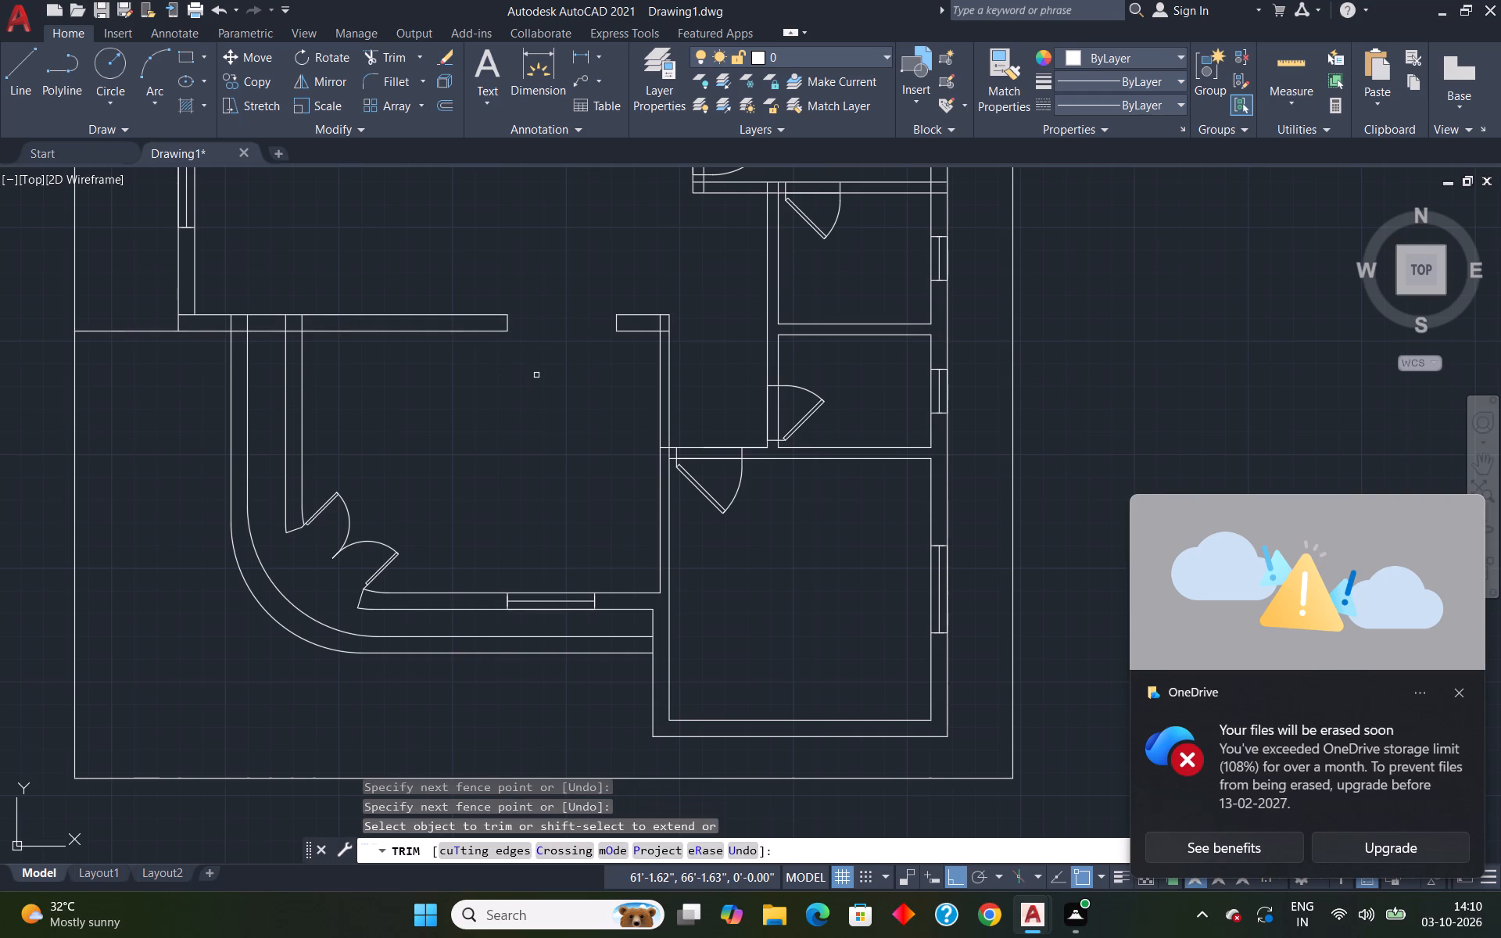
key(Escape)
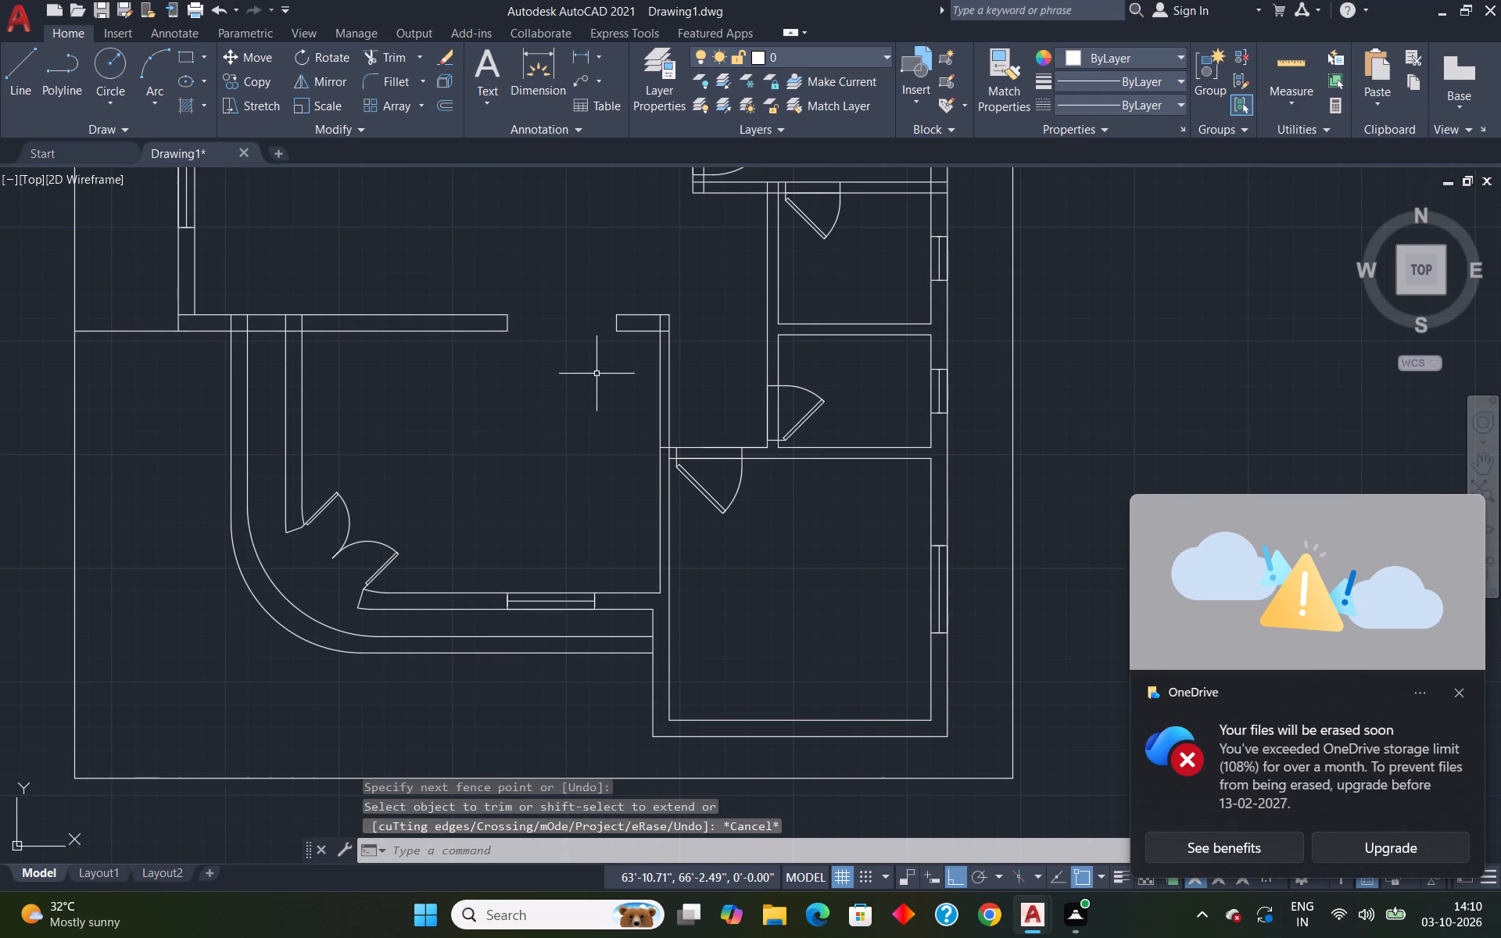
Rotate the Bed - Queen block outside the plan to 270° about the midpoint of its headboard edge.
scroll(600, 378, down, 3)
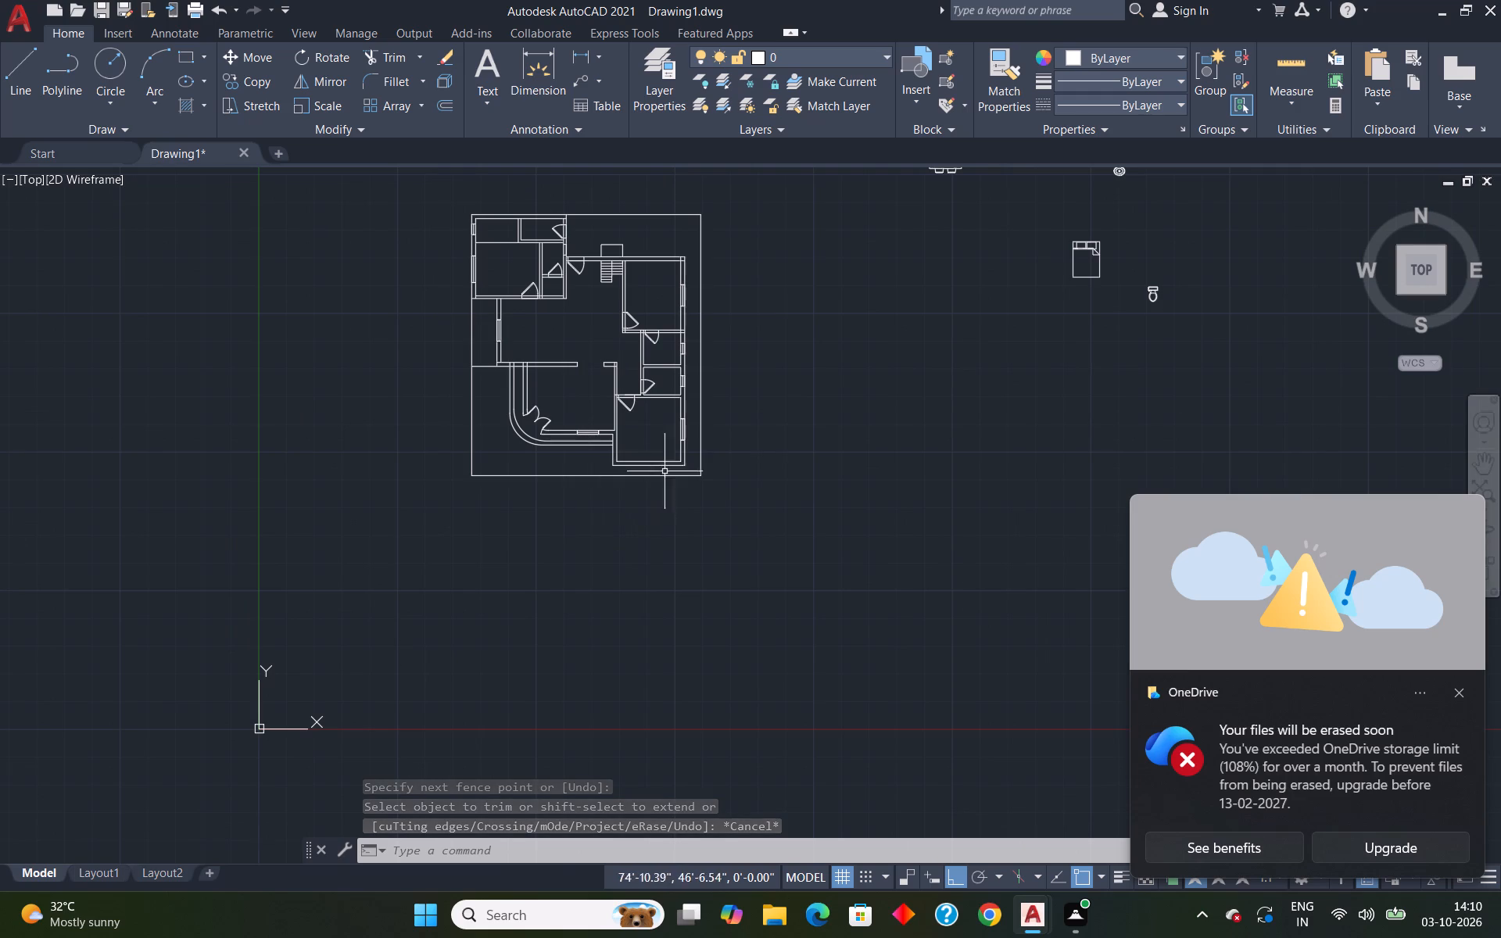
scroll(701, 370, up, 2)
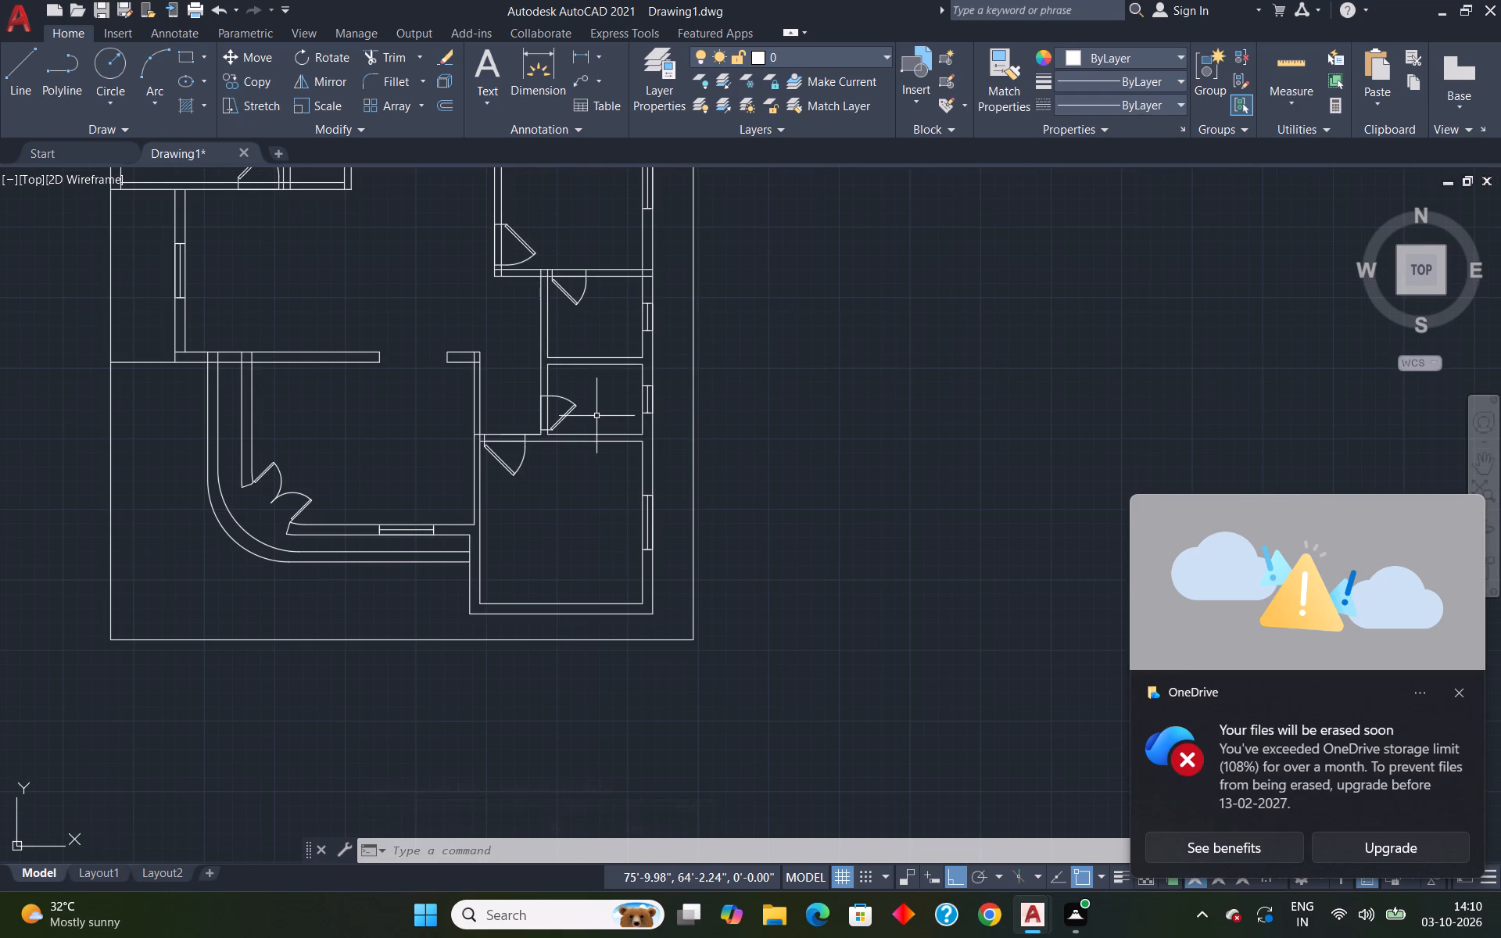
scroll(645, 374, down, 3)
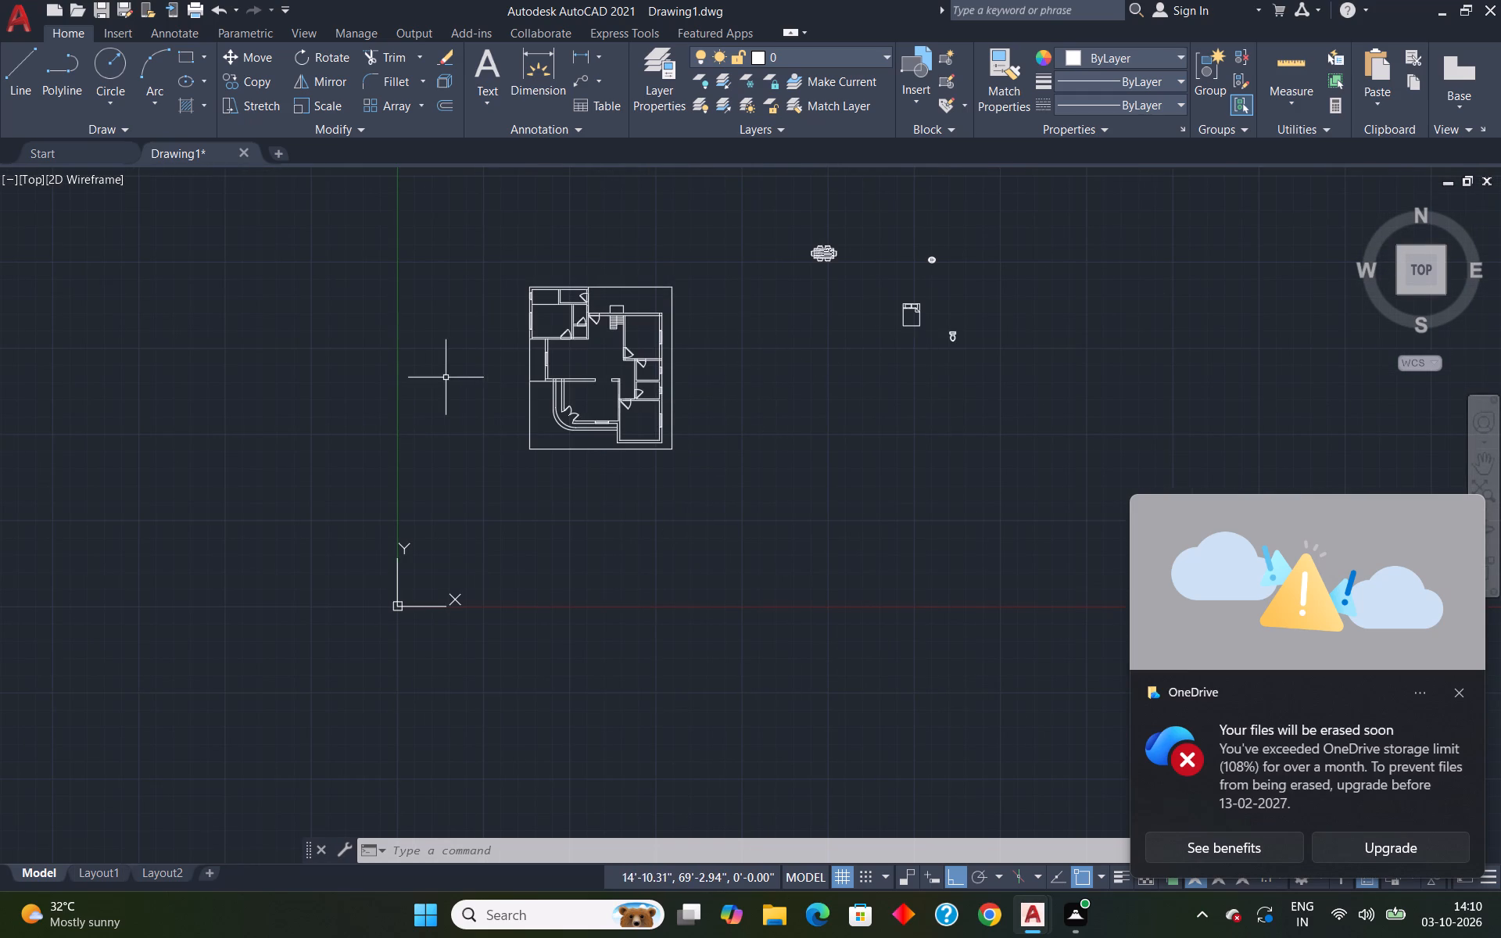
scroll(466, 382, up, 1)
scroll(1177, 259, up, 2)
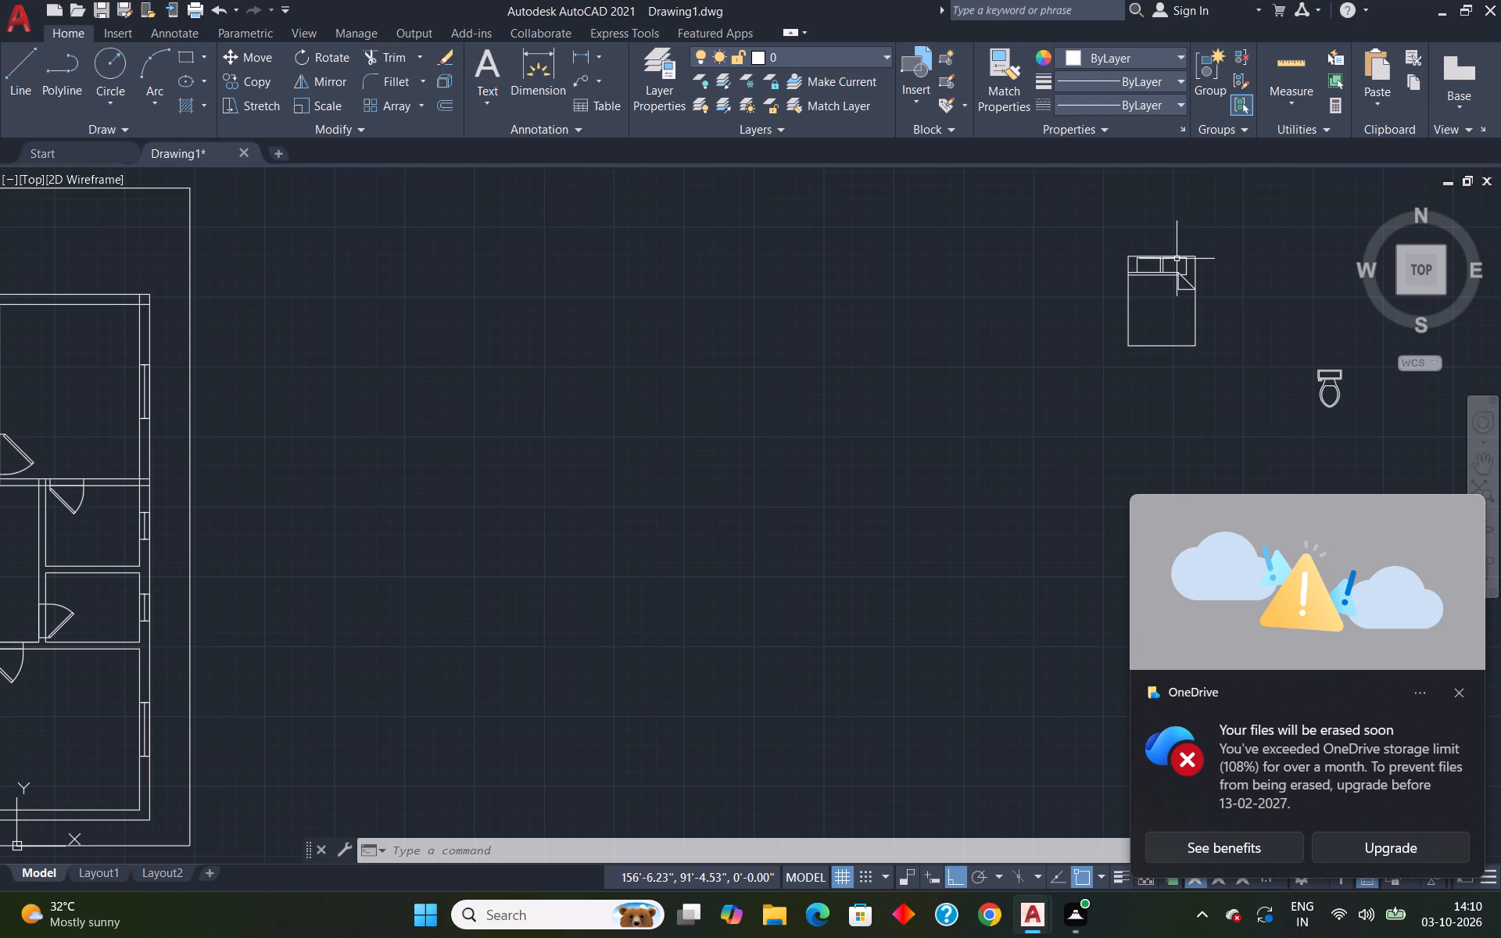
click(1108, 242)
click(1242, 396)
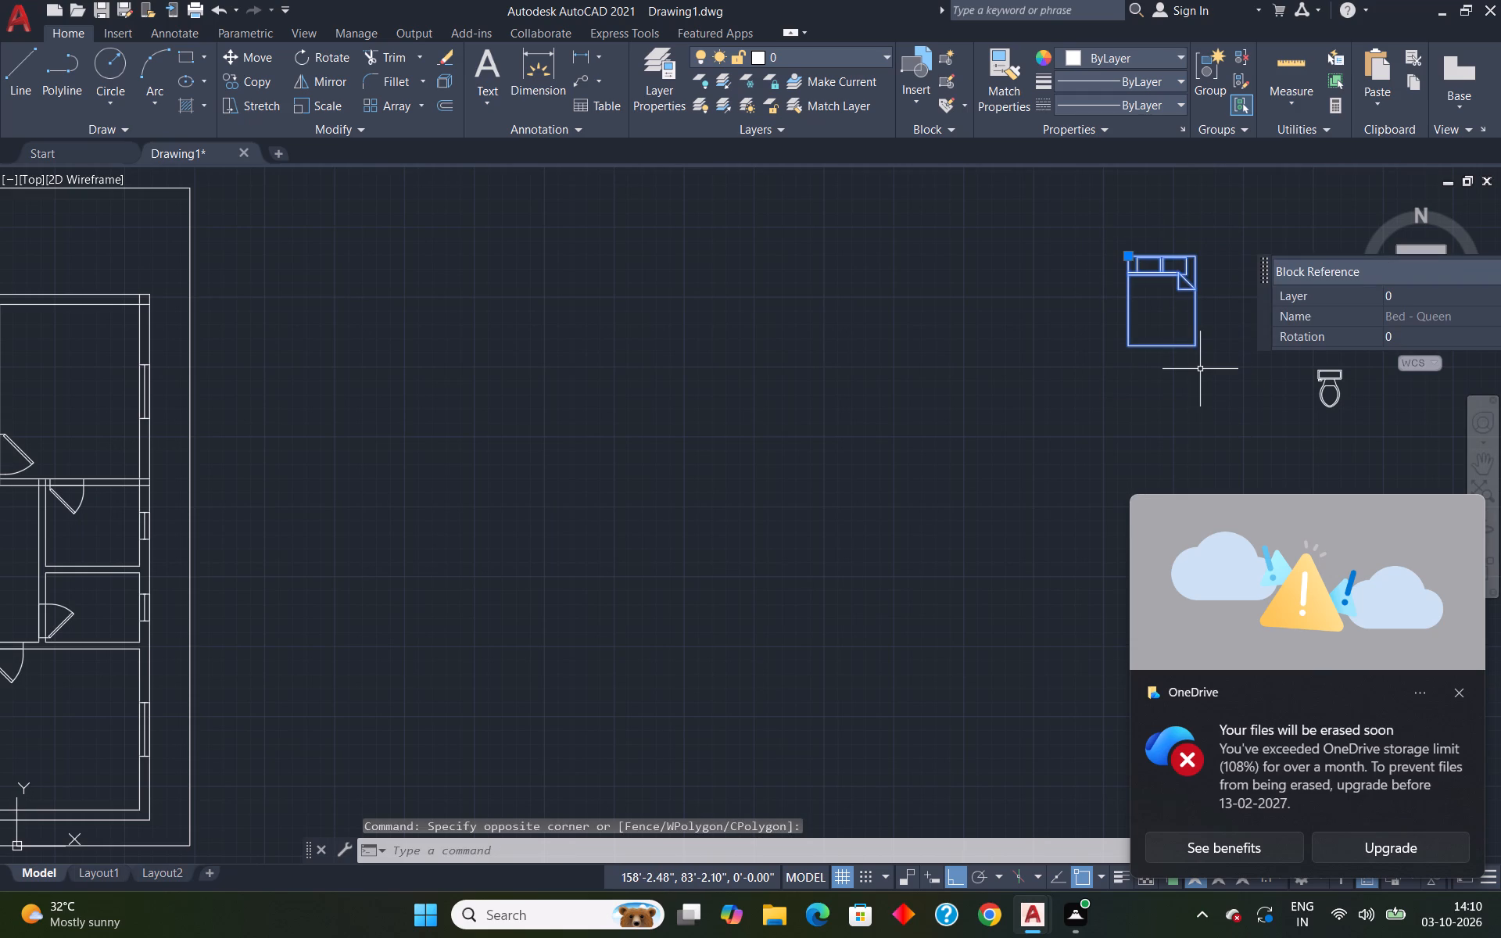
key(r)
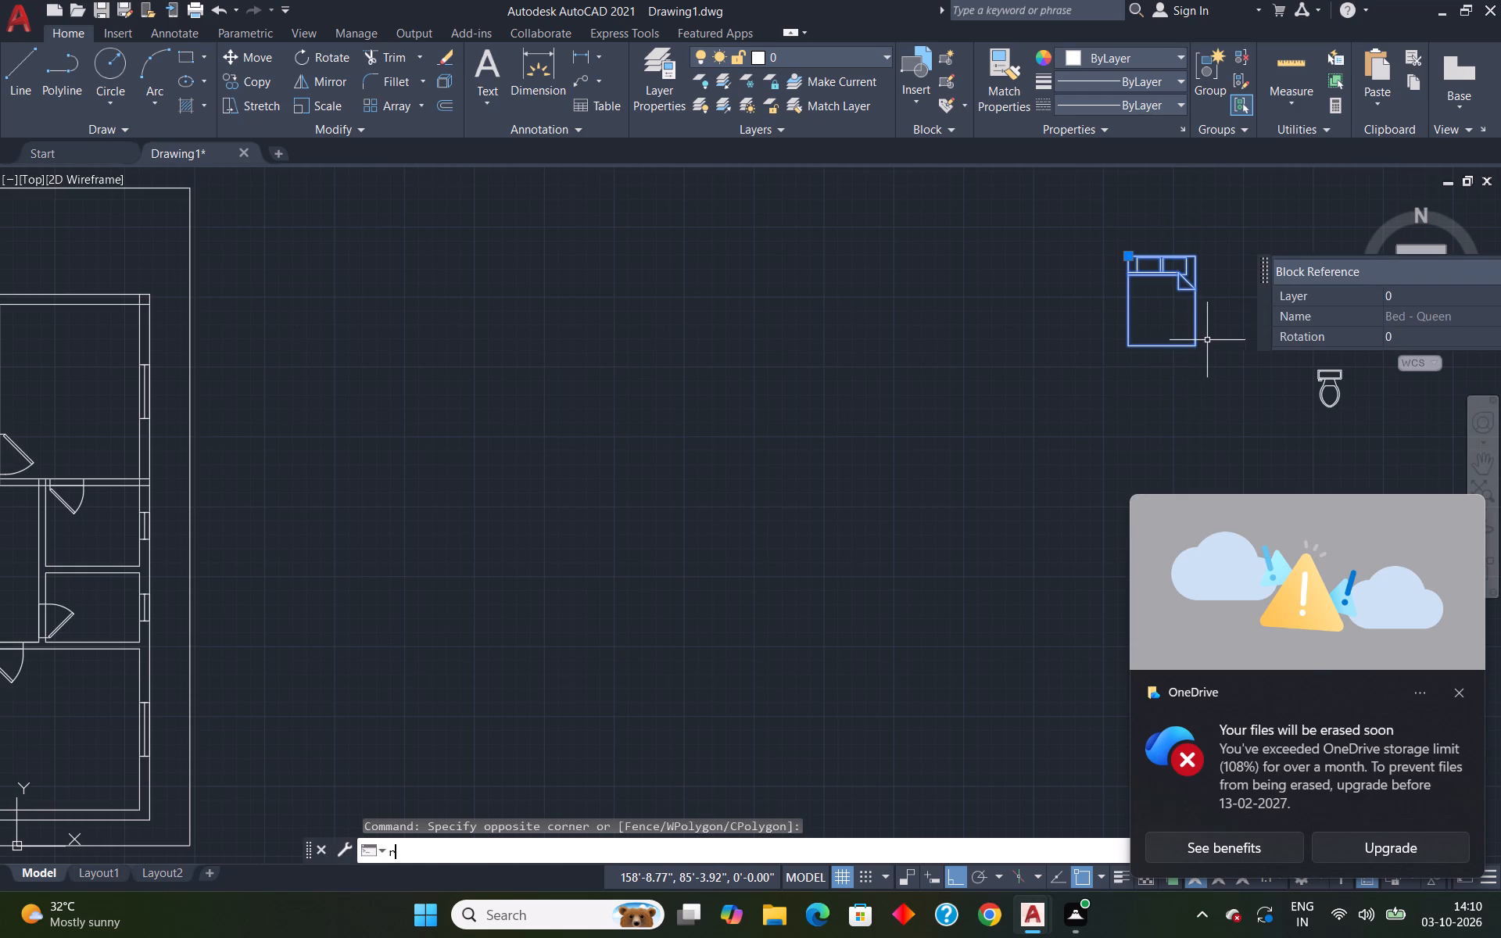
key(o)
key(Return)
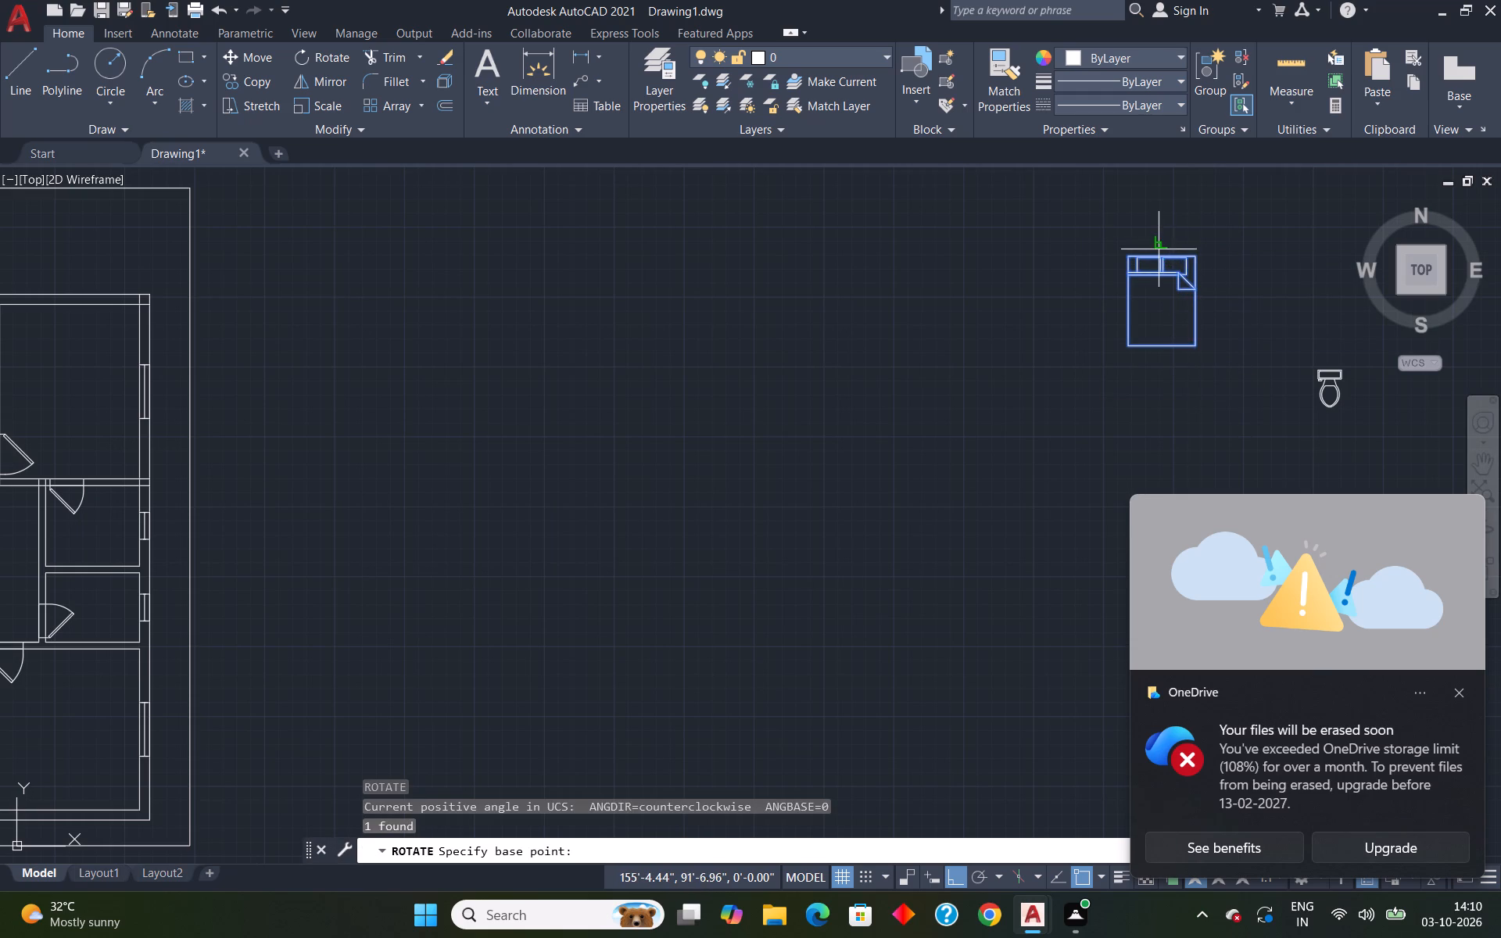
click(1162, 257)
click(1157, 252)
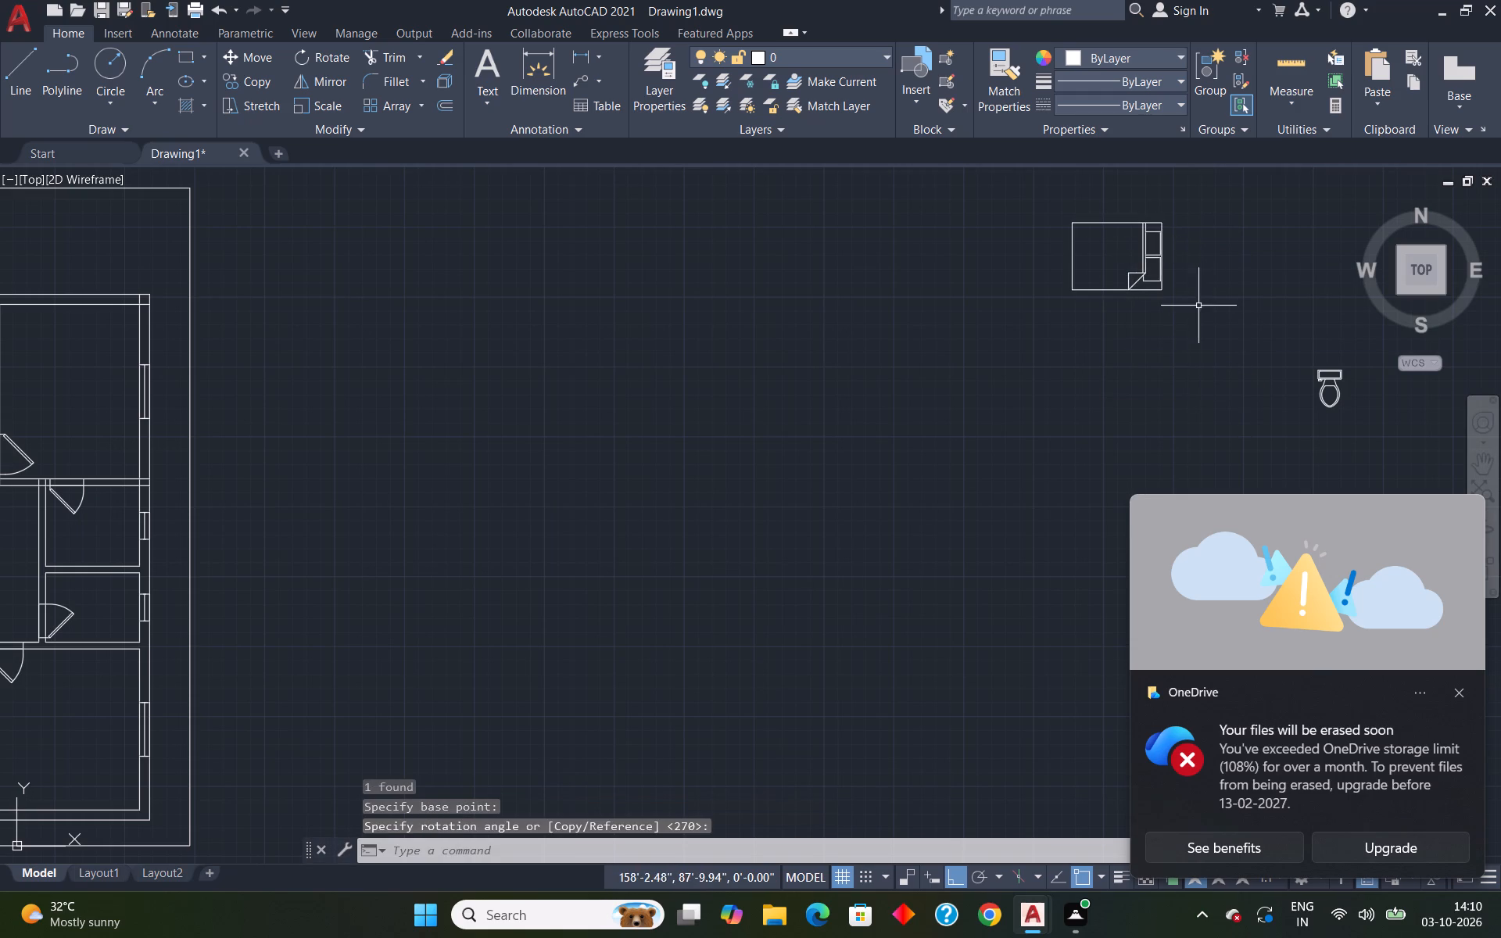
Copy the rotated queen bed into the upper-right and lower-right bedrooms, headboard midpoint against each outer wall at the window.
drag(1034, 210, 1051, 208)
click(1221, 348)
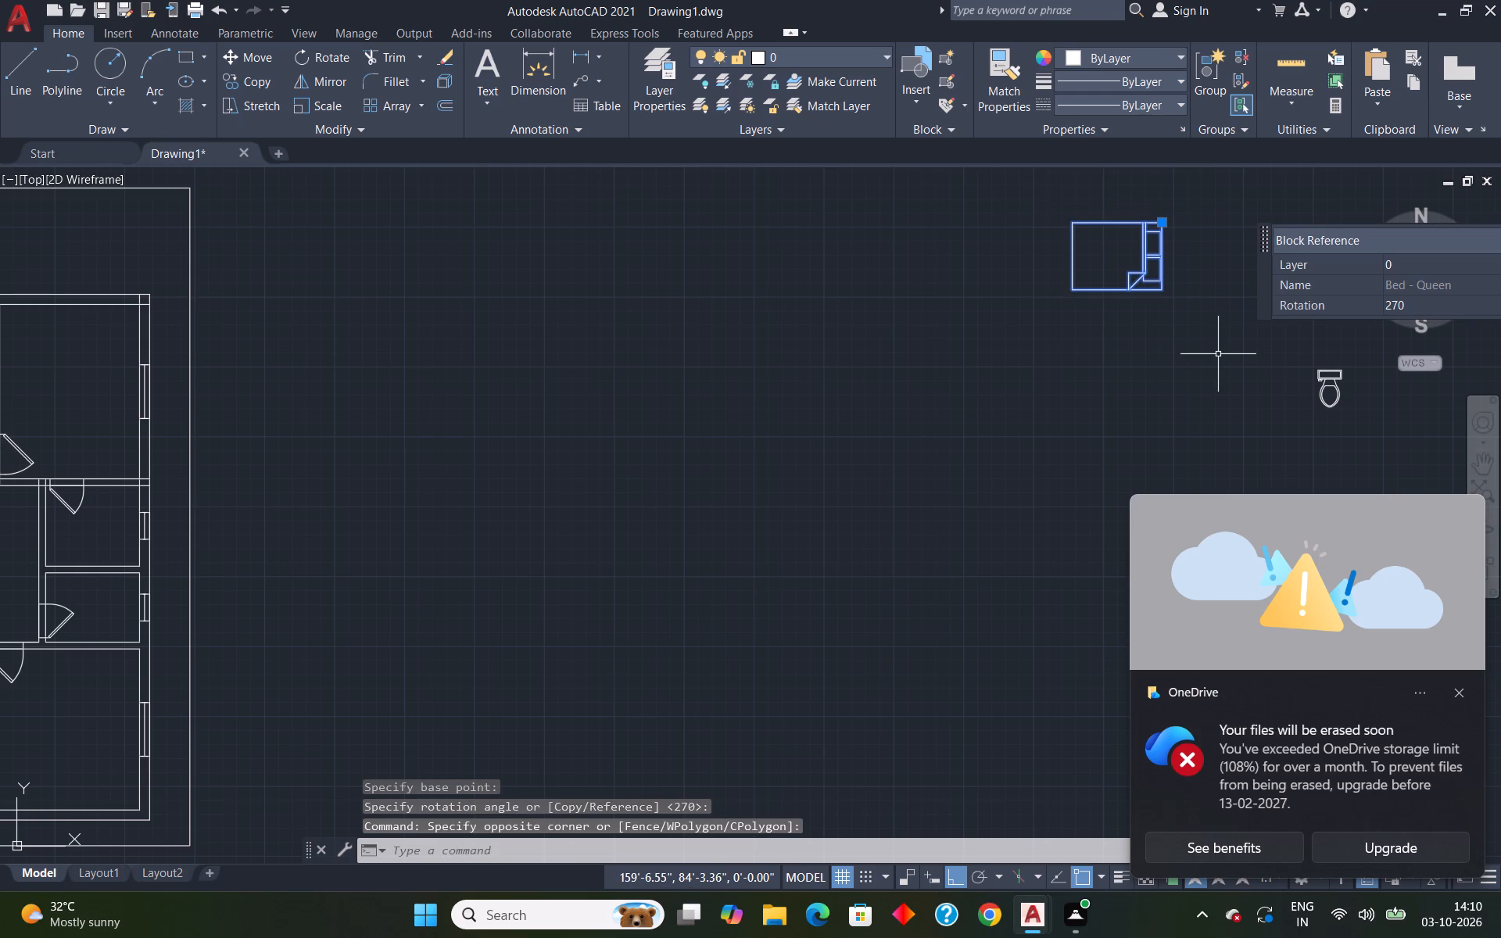
text(co)
key(Return)
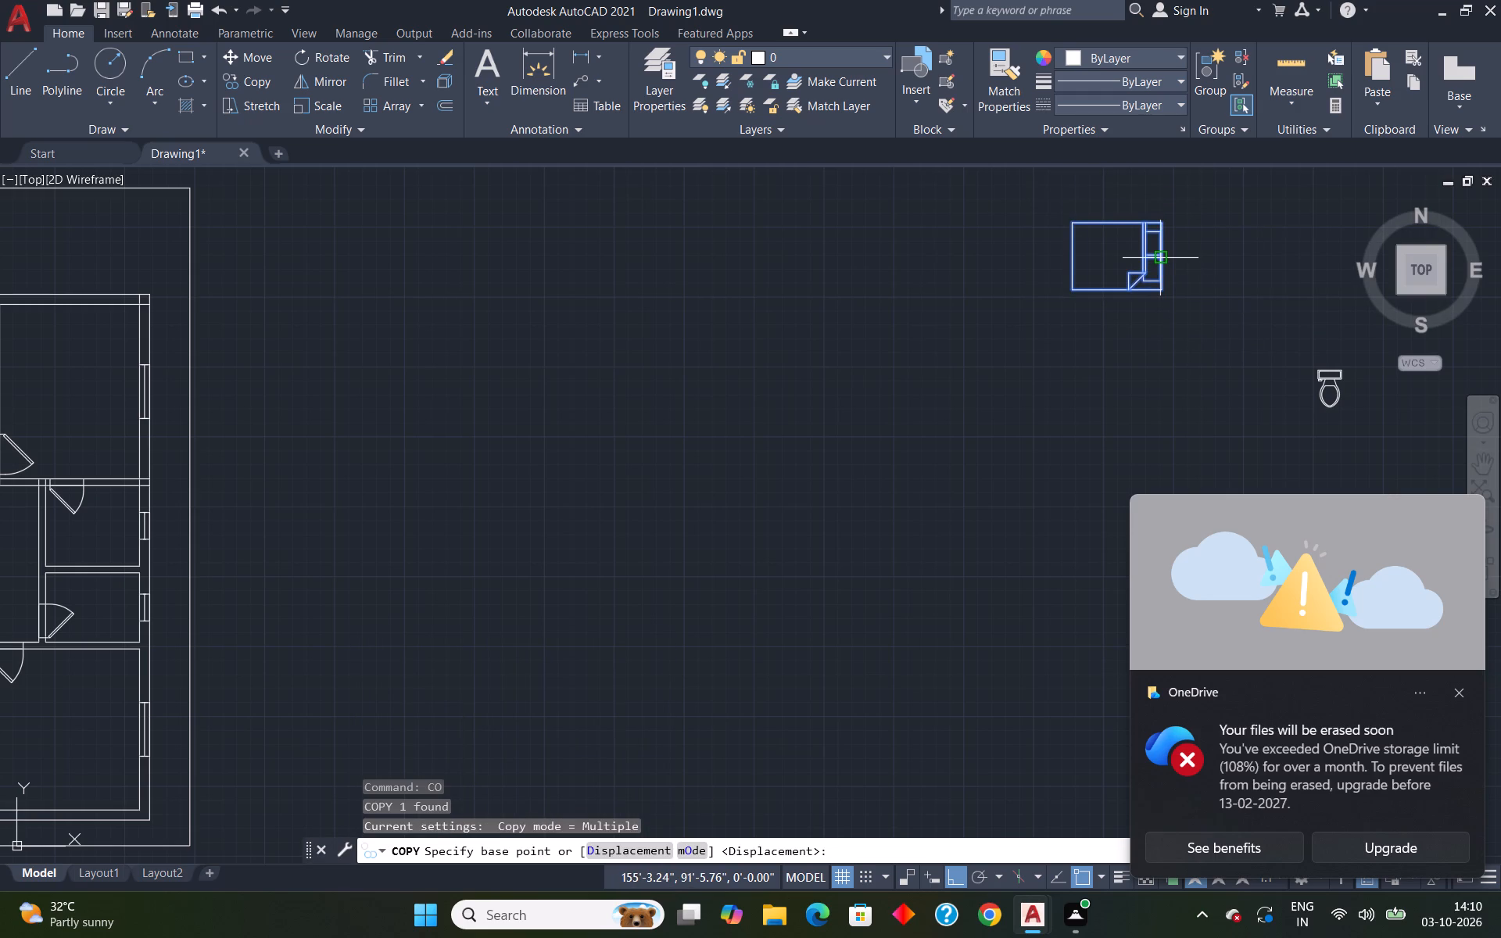
scroll(1159, 252, up, 2)
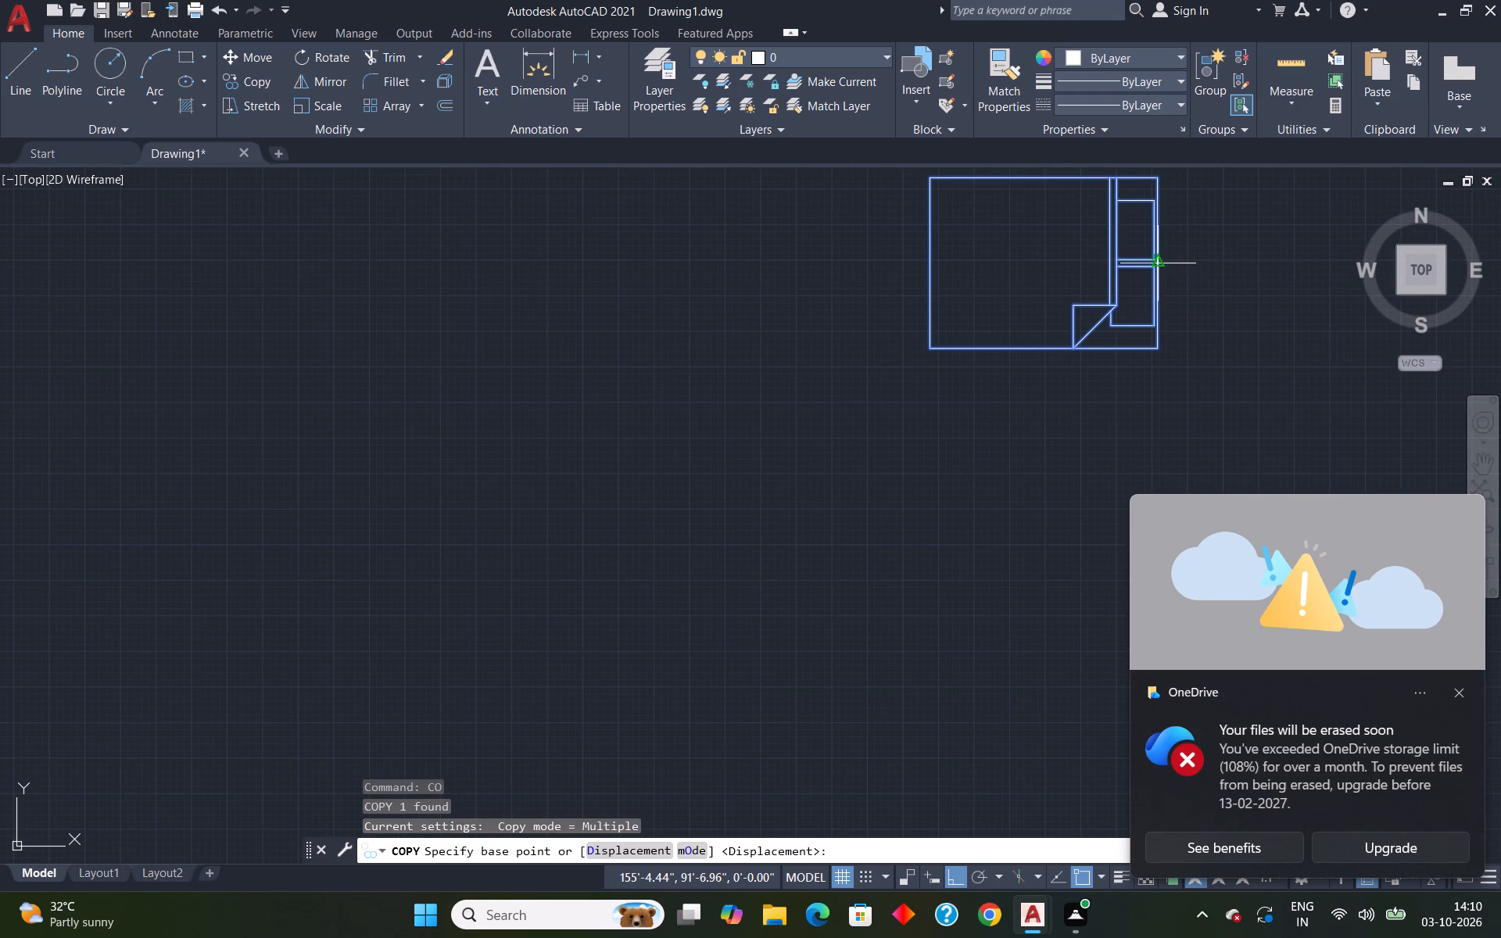
click(1159, 260)
scroll(1073, 281, down, 5)
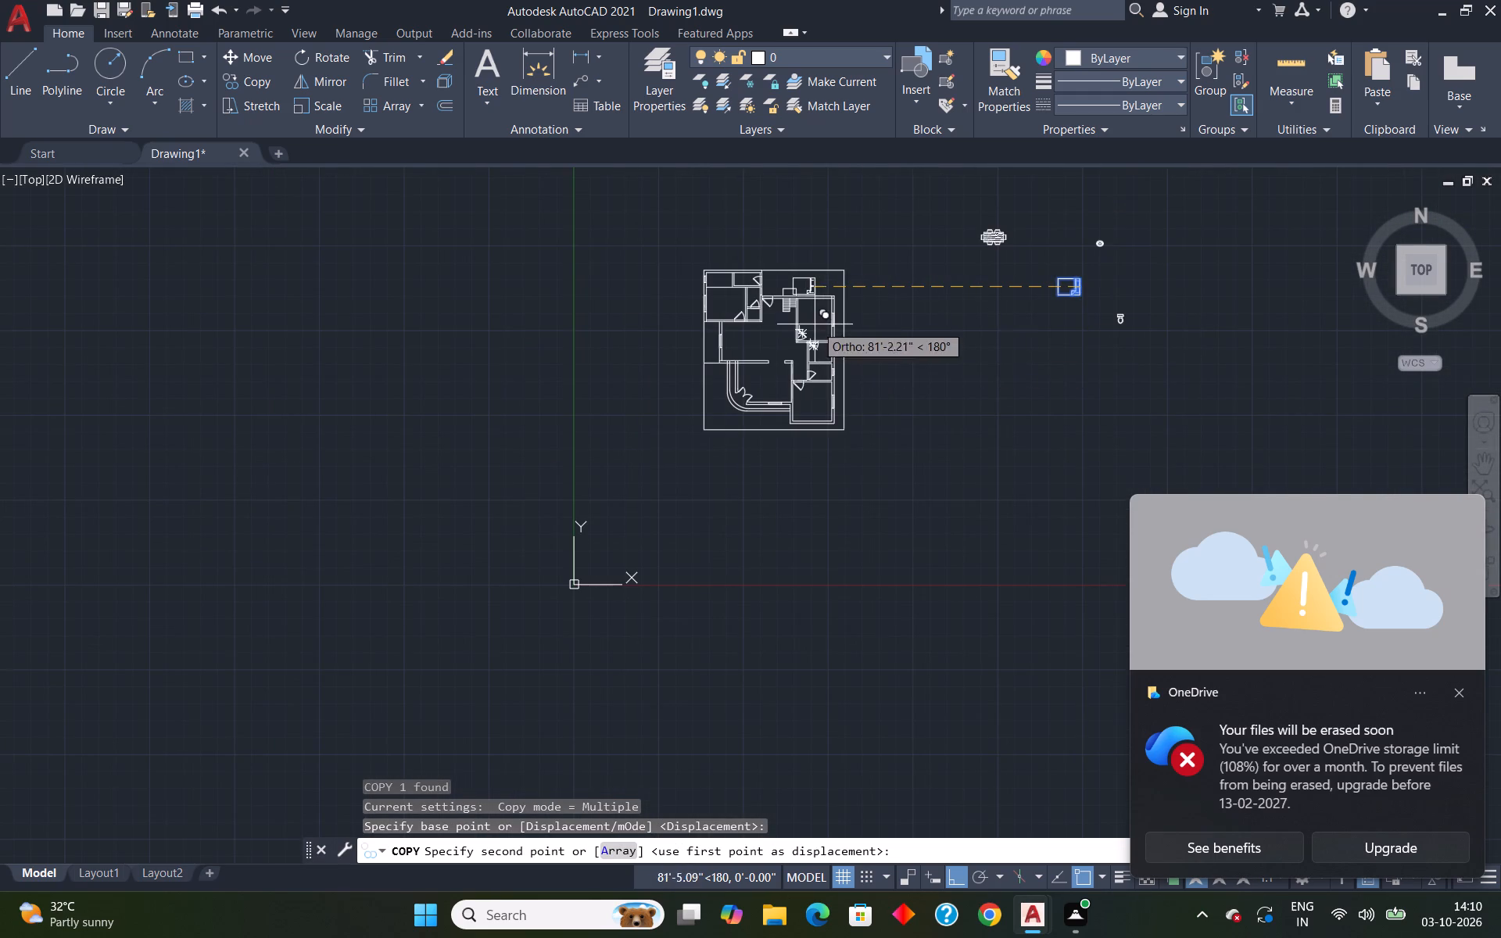
scroll(815, 324, up, 5)
click(944, 298)
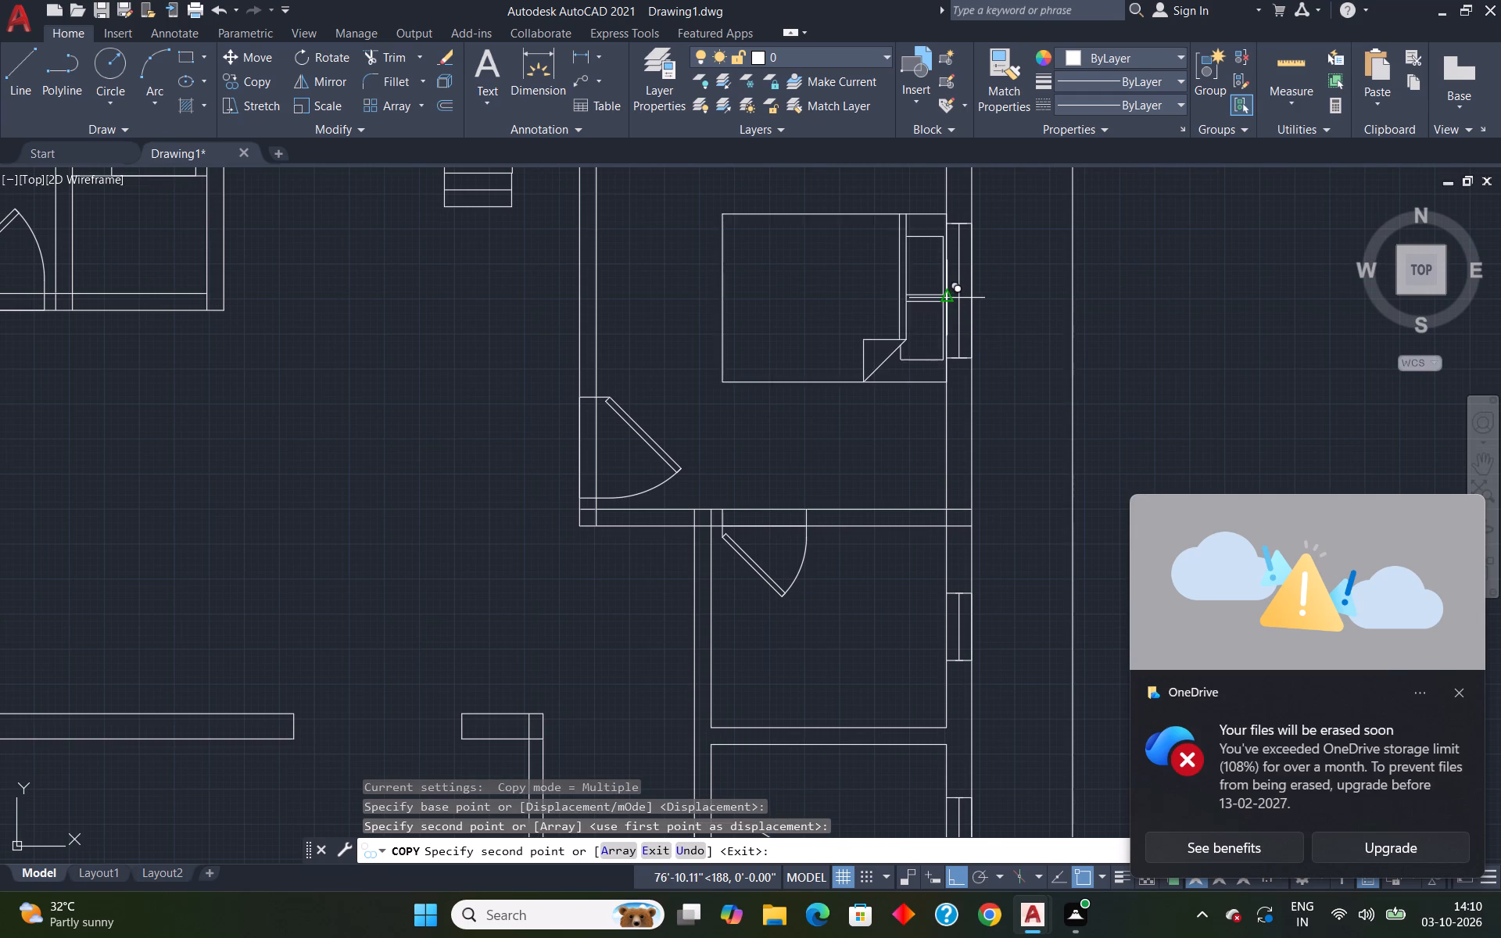
scroll(965, 379, down, 4)
scroll(961, 497, up, 3)
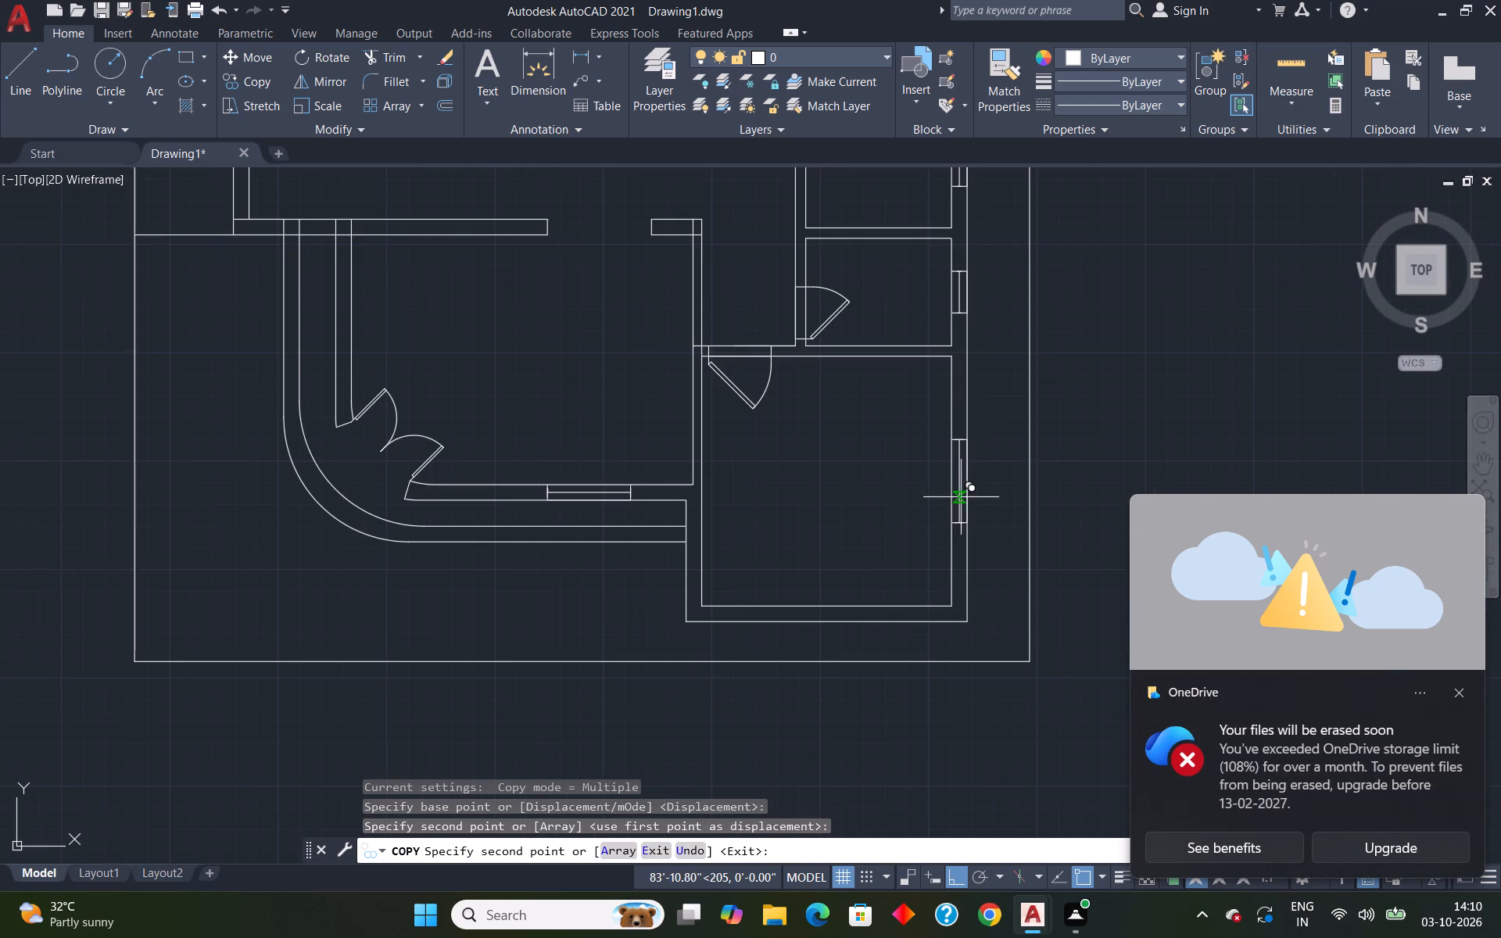
click(946, 485)
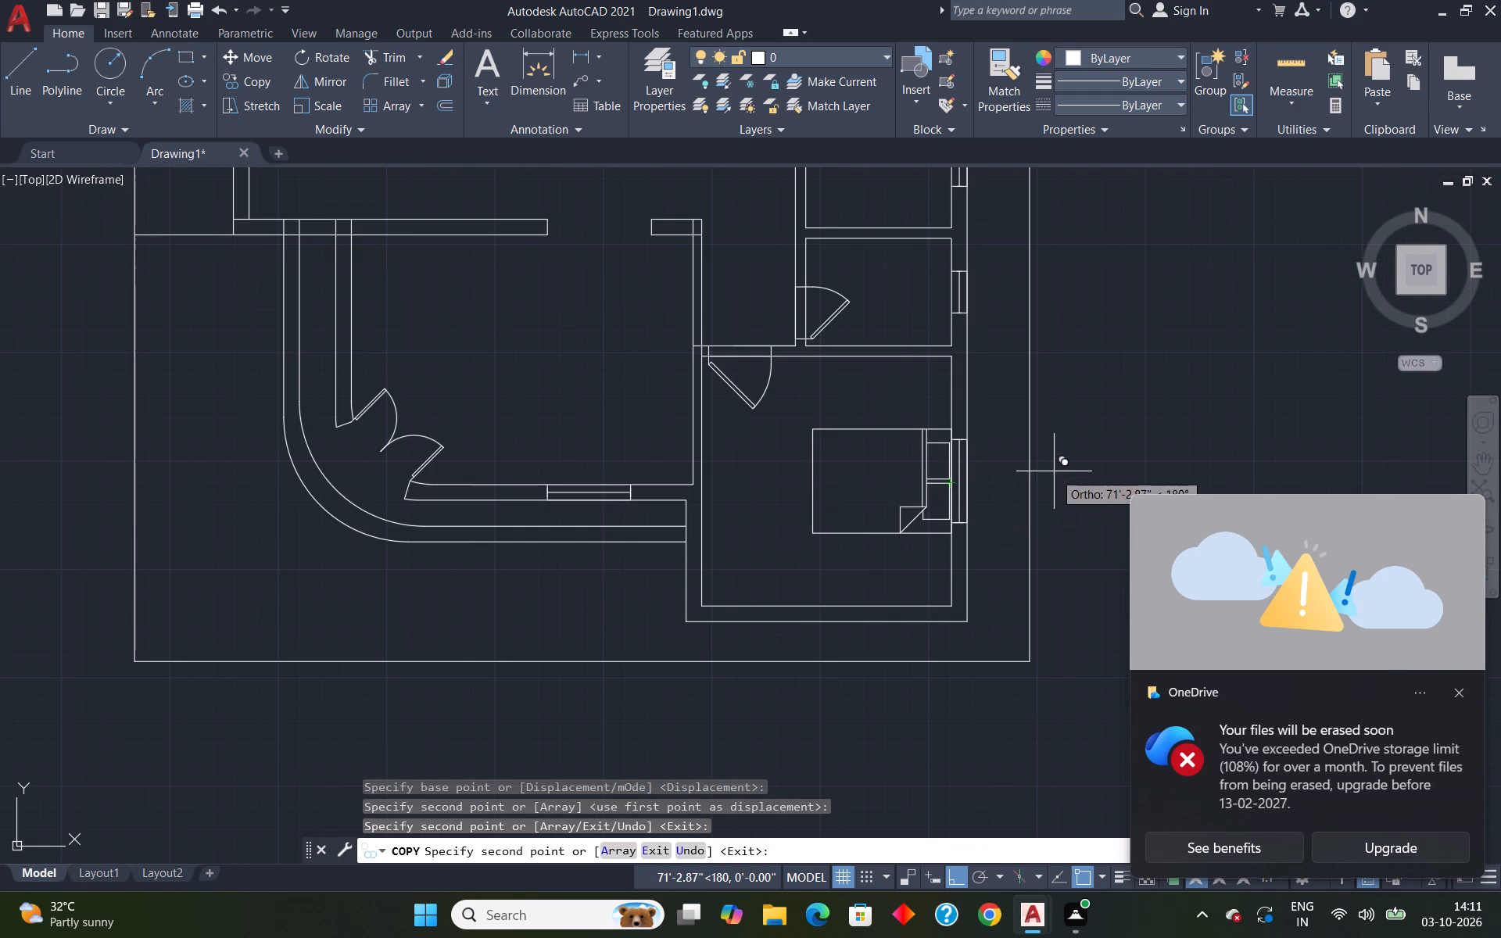
key(Escape)
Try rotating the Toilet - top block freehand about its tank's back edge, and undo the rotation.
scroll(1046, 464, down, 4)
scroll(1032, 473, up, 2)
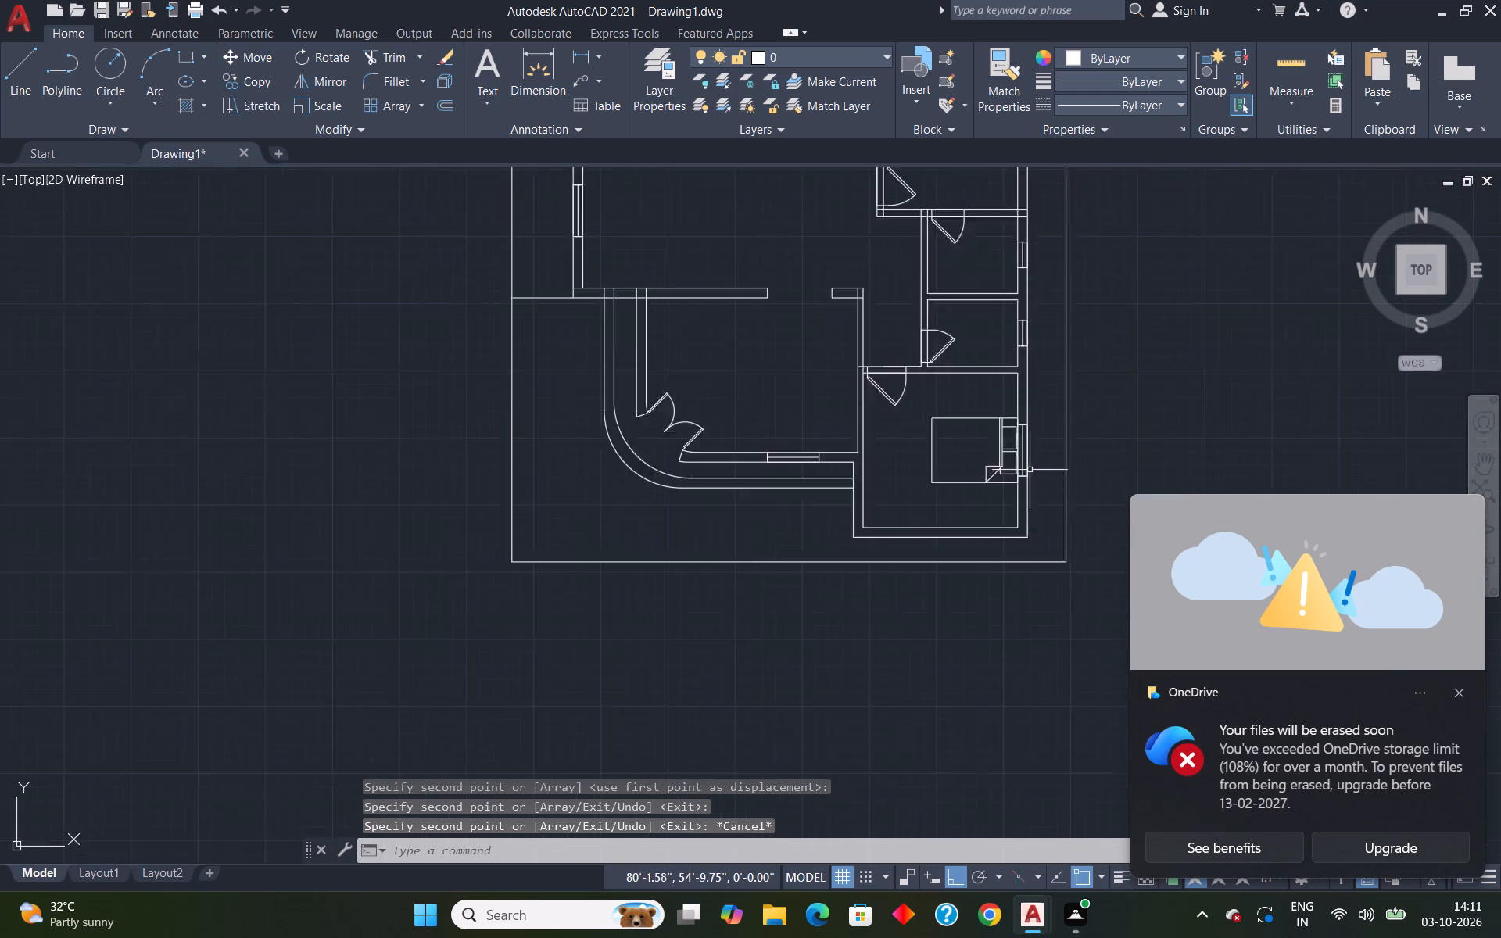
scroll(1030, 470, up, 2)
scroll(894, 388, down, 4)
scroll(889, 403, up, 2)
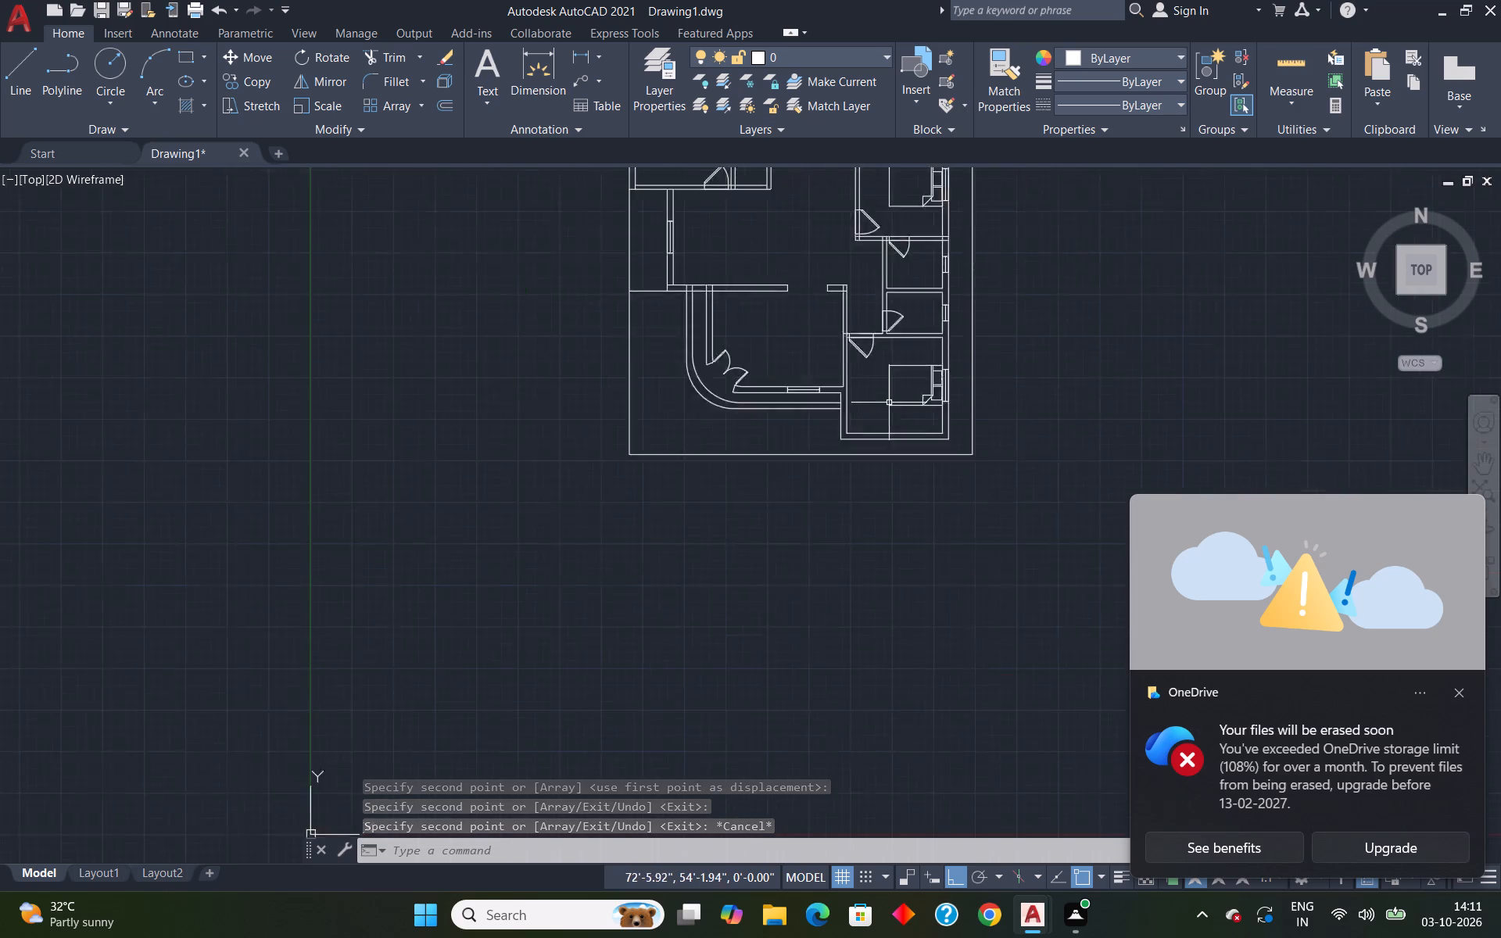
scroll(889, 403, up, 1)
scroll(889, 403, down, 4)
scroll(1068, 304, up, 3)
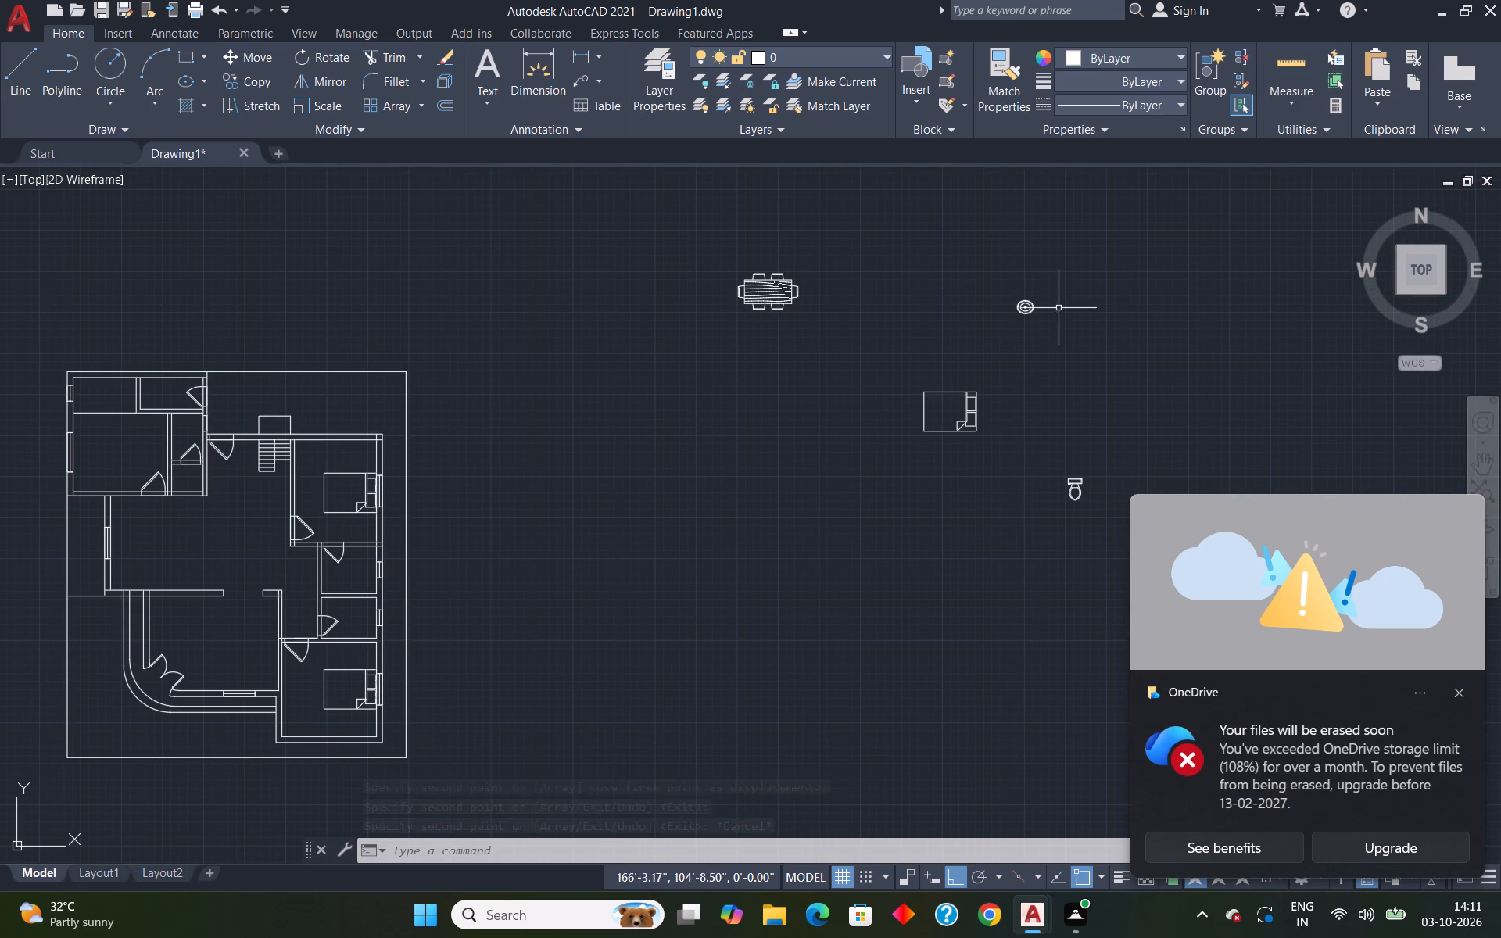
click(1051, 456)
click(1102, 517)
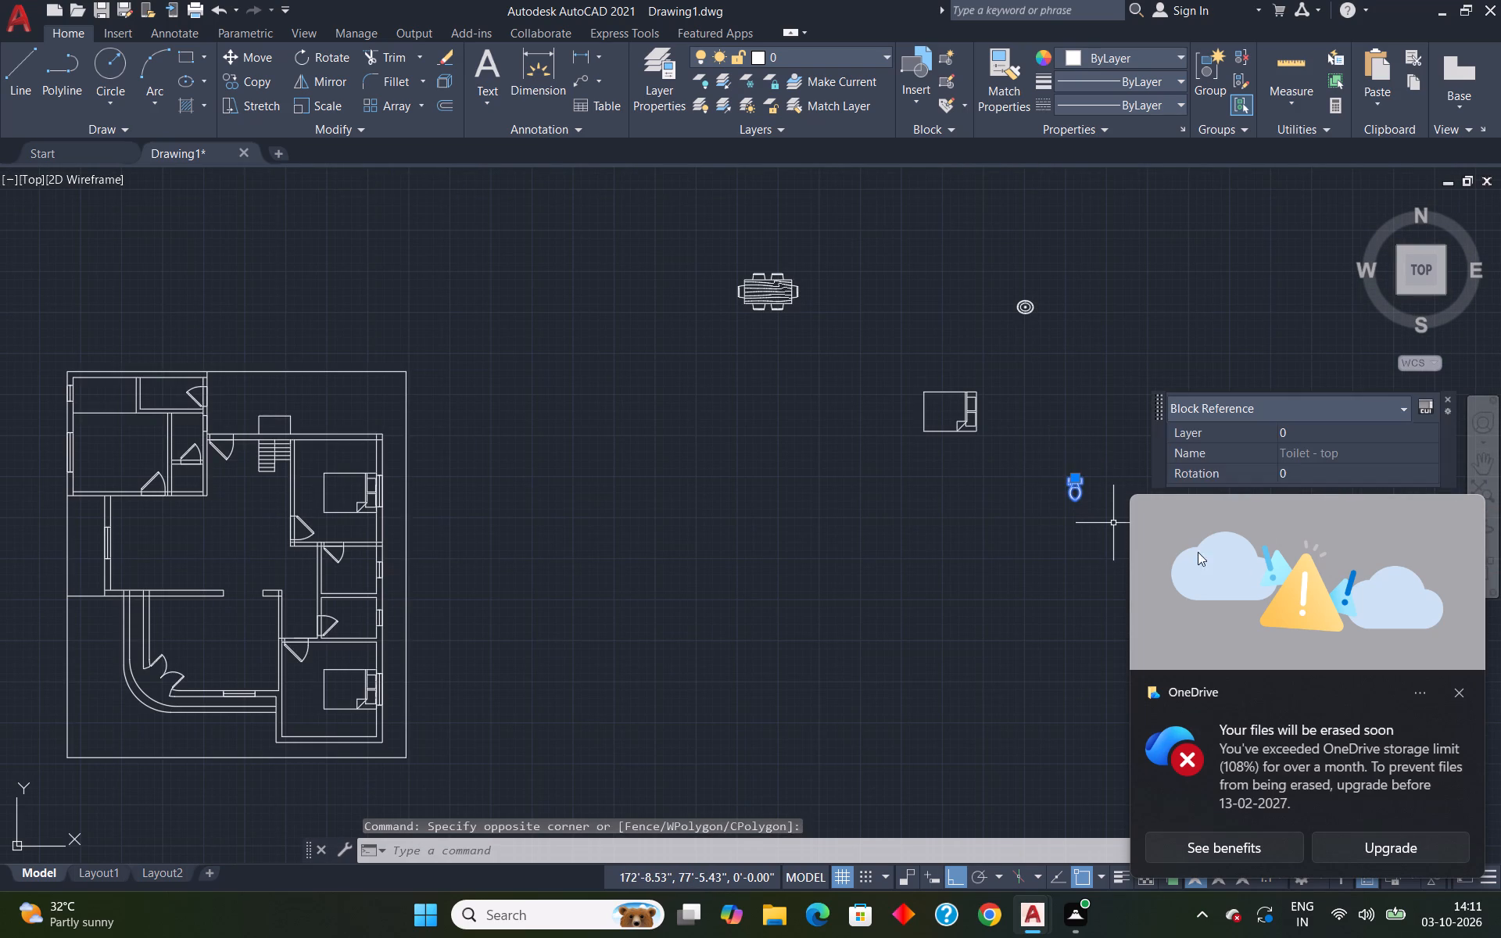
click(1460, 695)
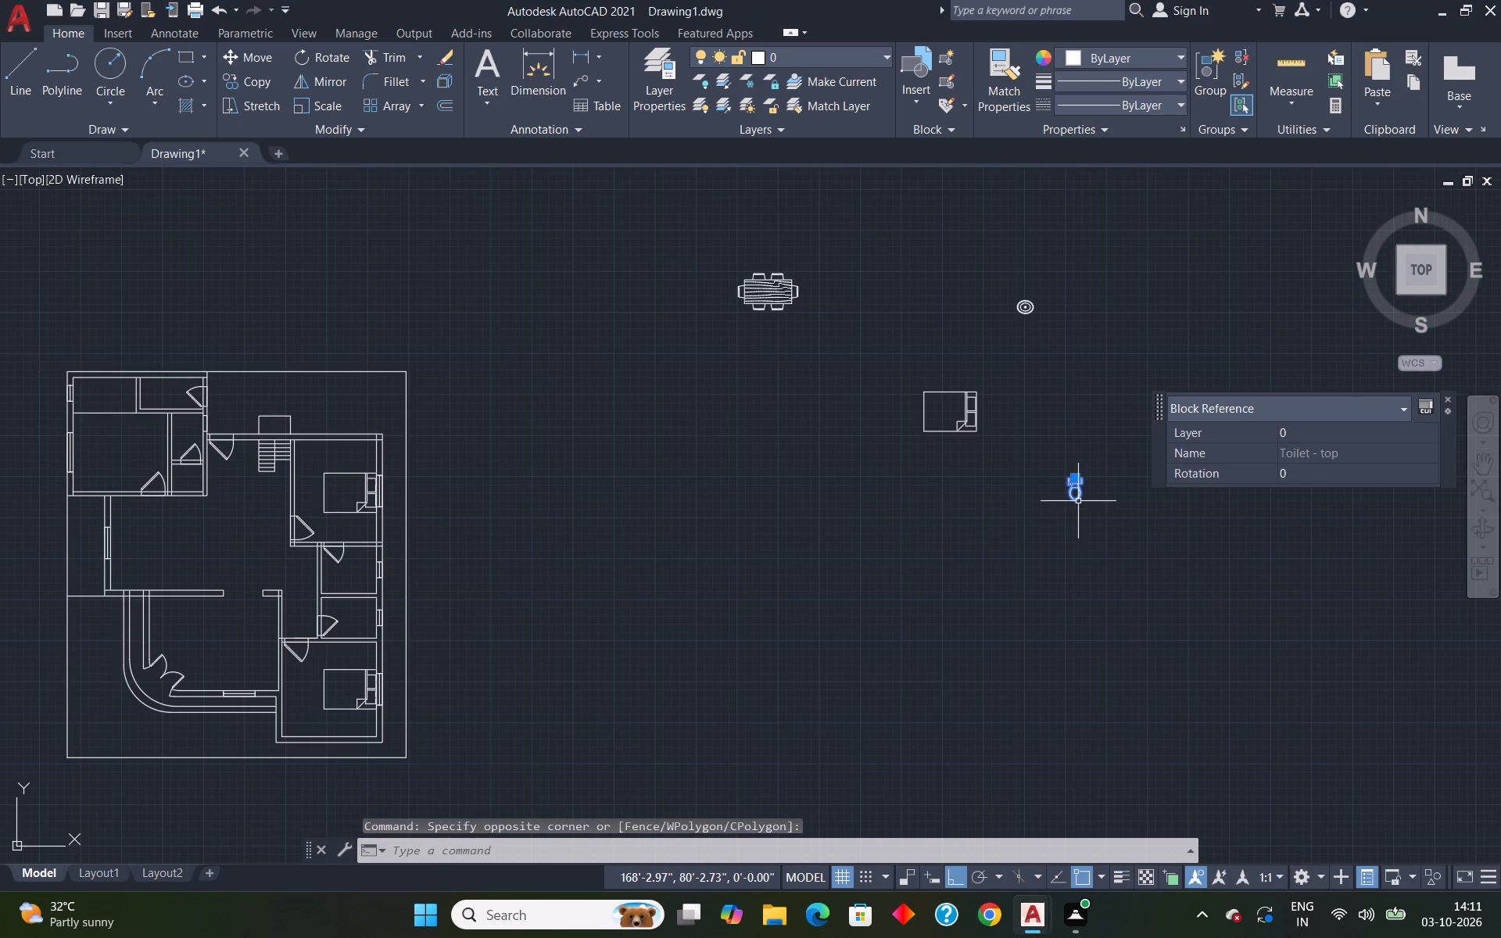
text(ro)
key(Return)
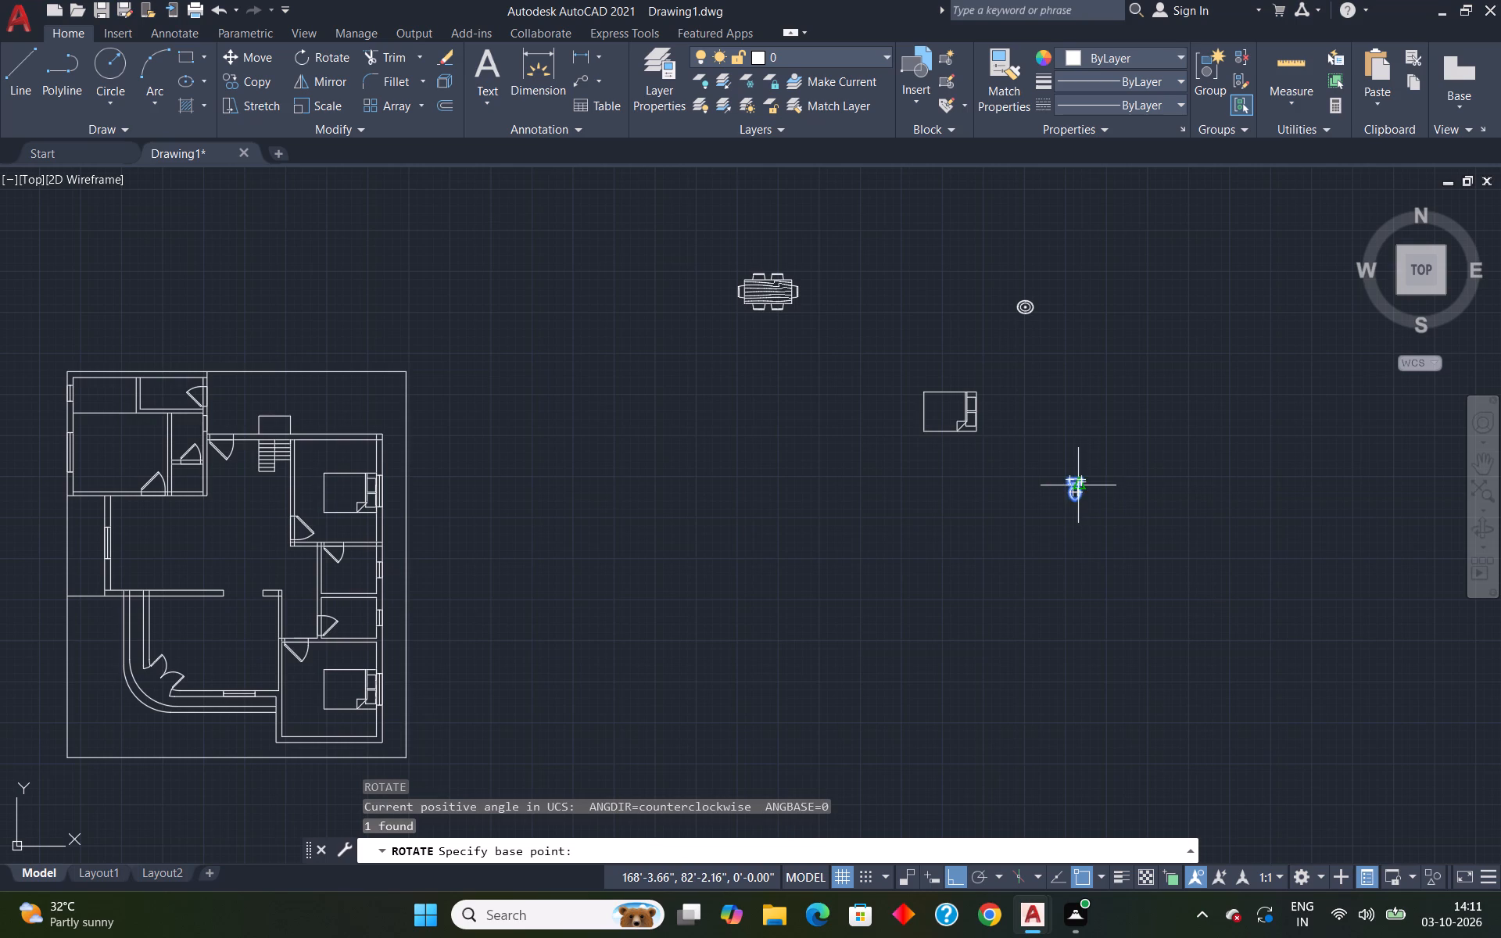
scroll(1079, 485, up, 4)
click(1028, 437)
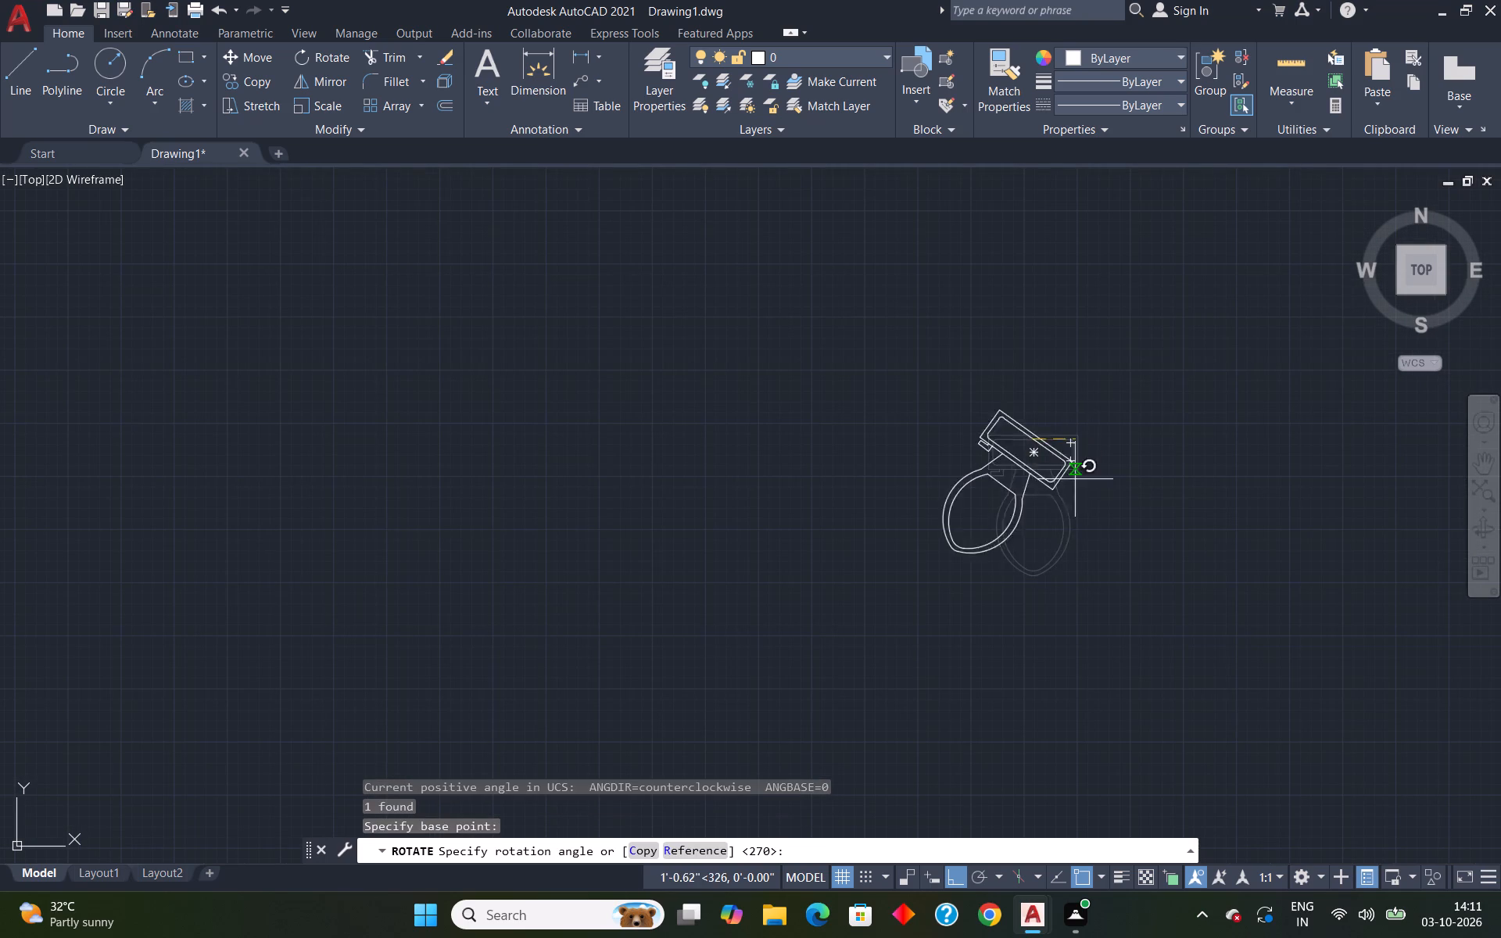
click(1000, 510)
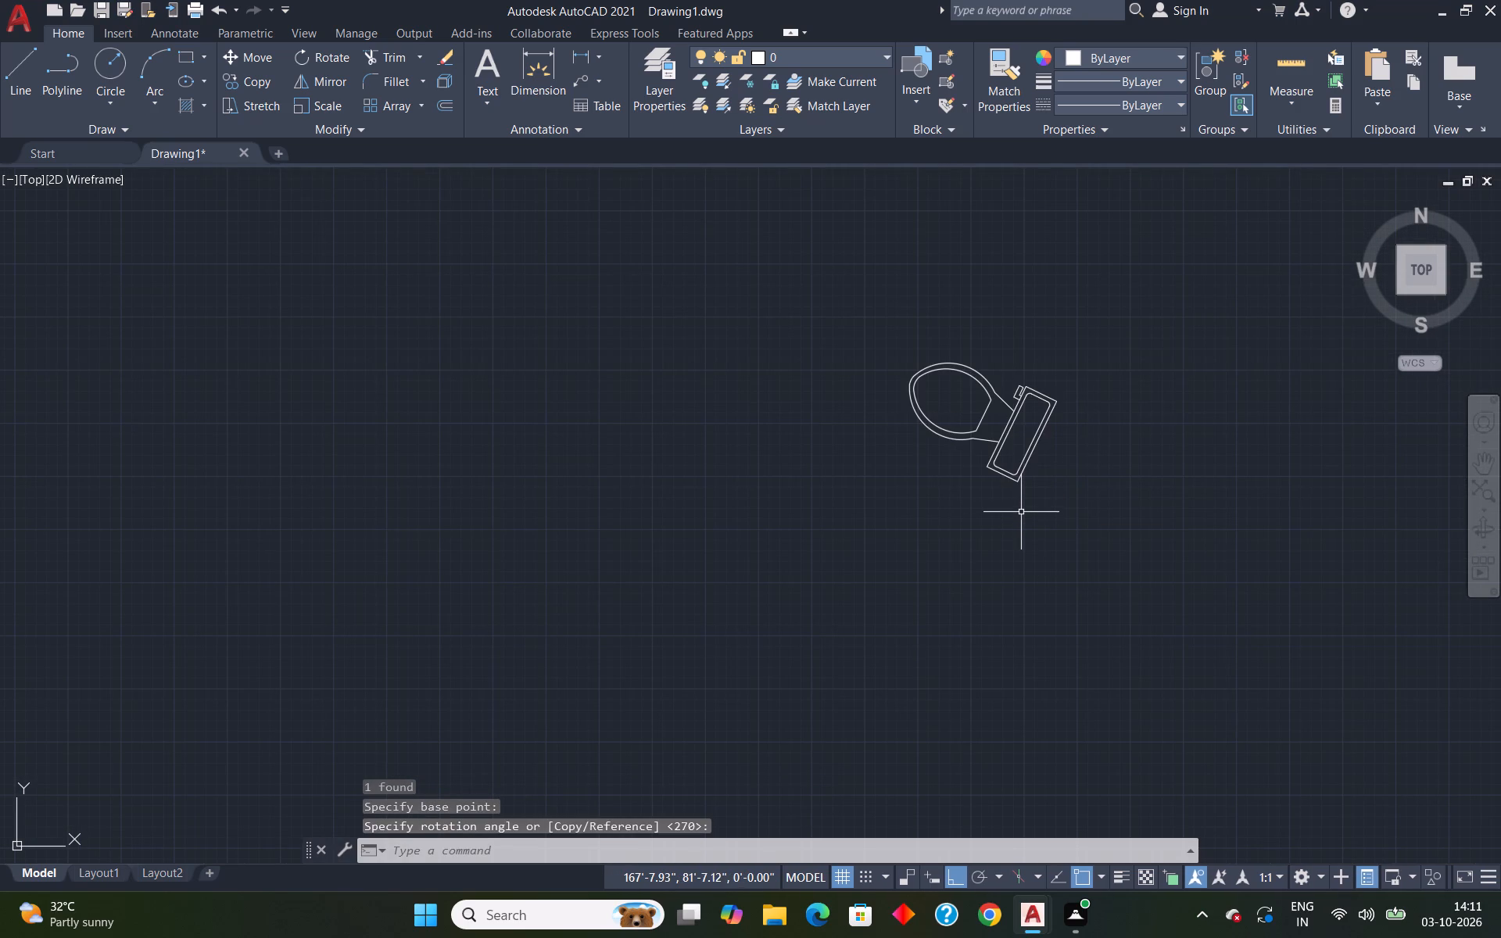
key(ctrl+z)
Rotate the Toilet - top block outside the plan to 270° about the midpoint of its tank's back edge.
click(1031, 459)
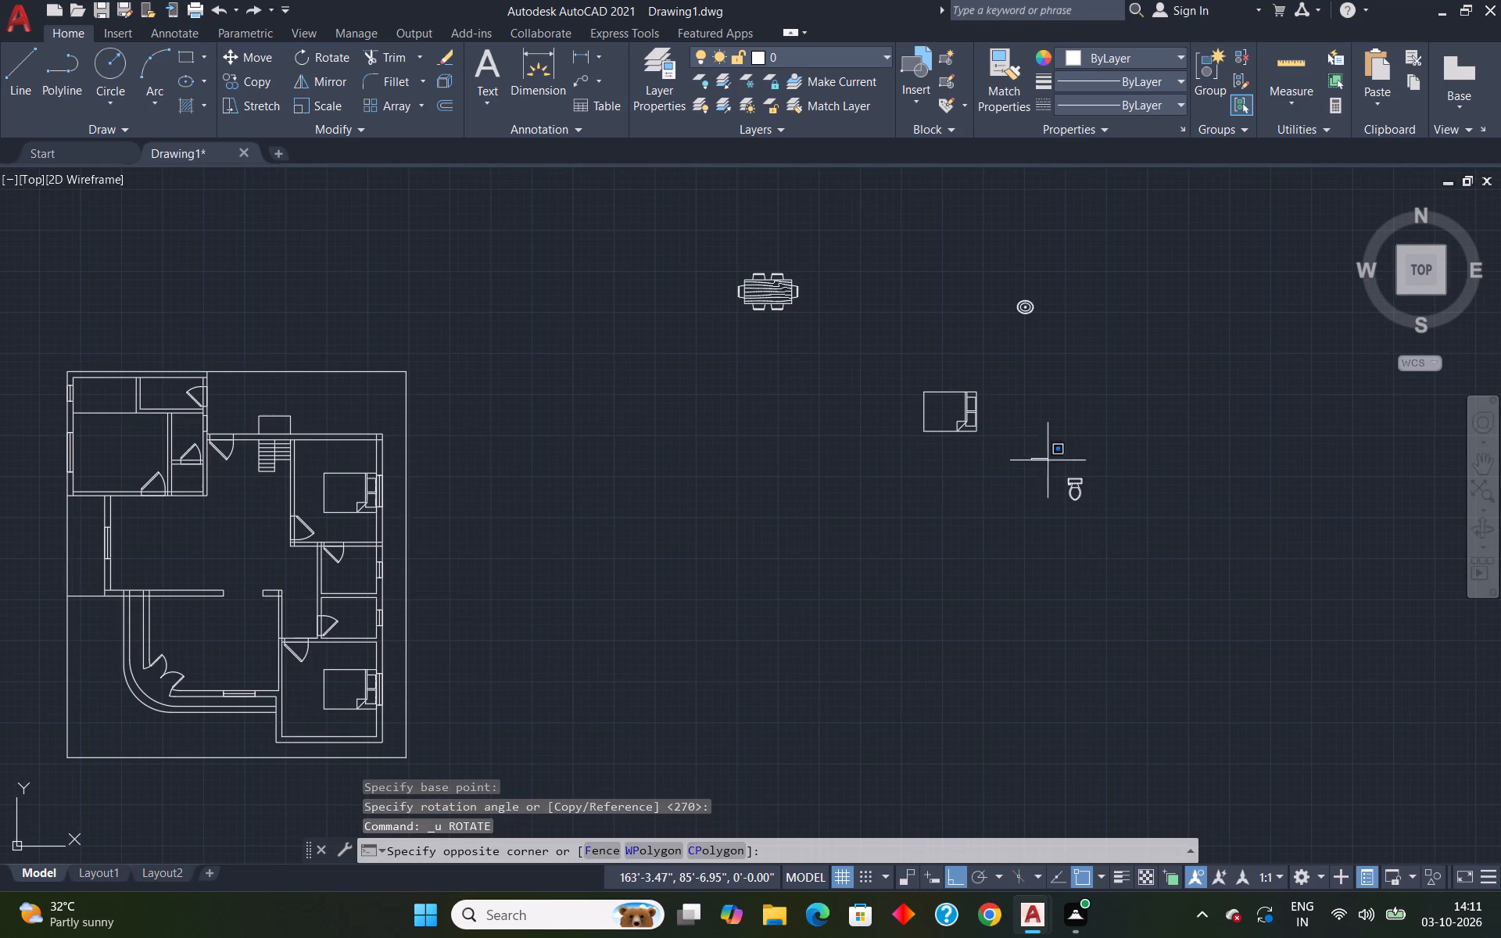
click(1112, 535)
key(r)
key(o)
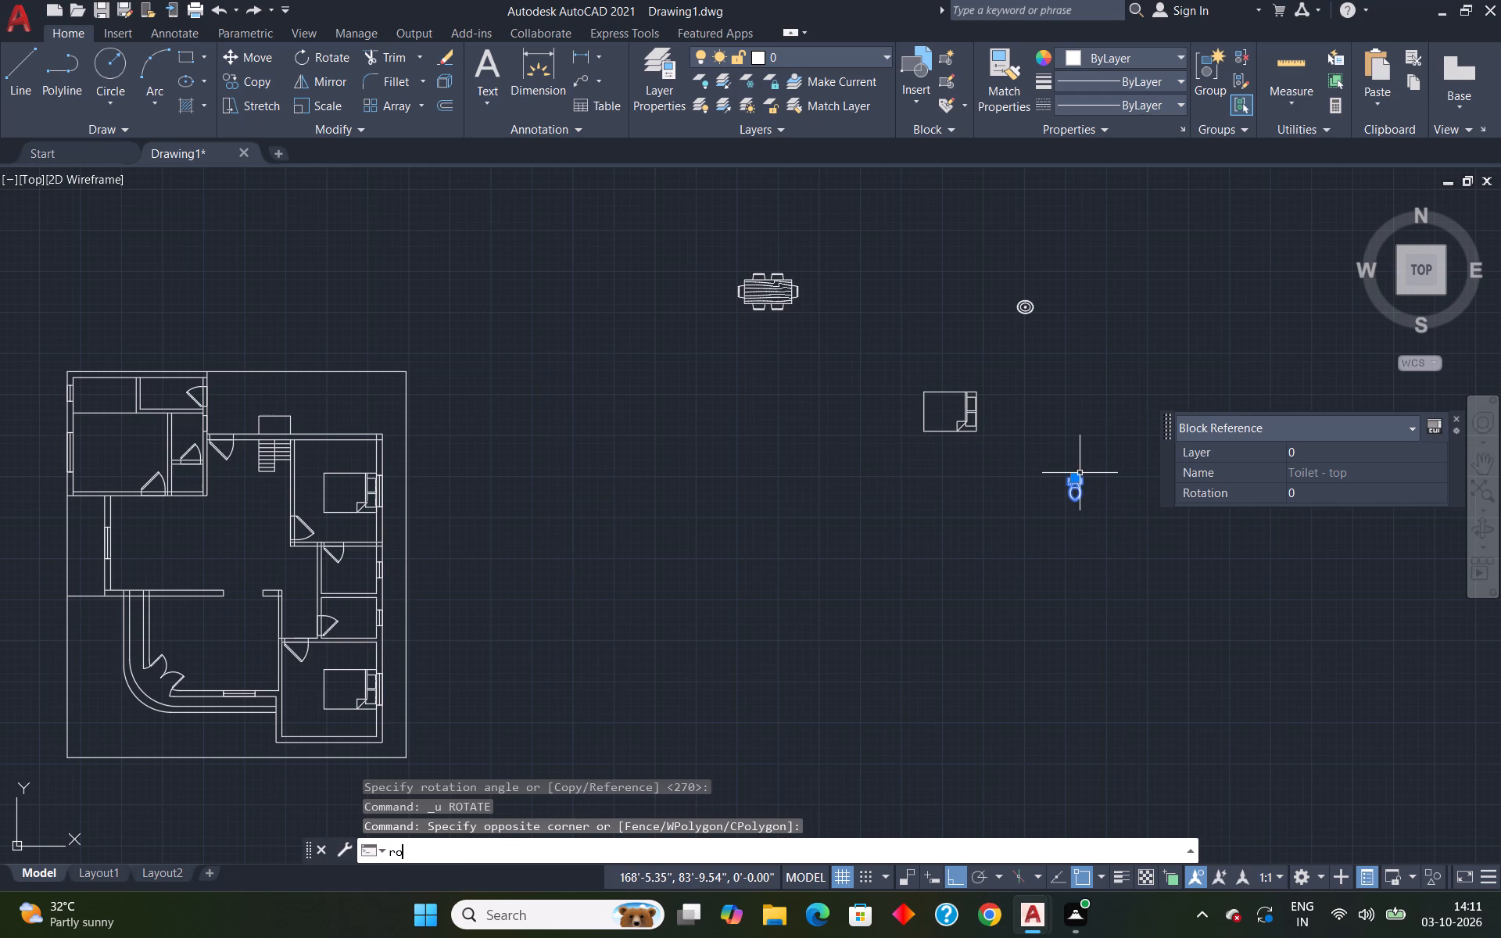
key(Return)
scroll(1080, 473, up, 5)
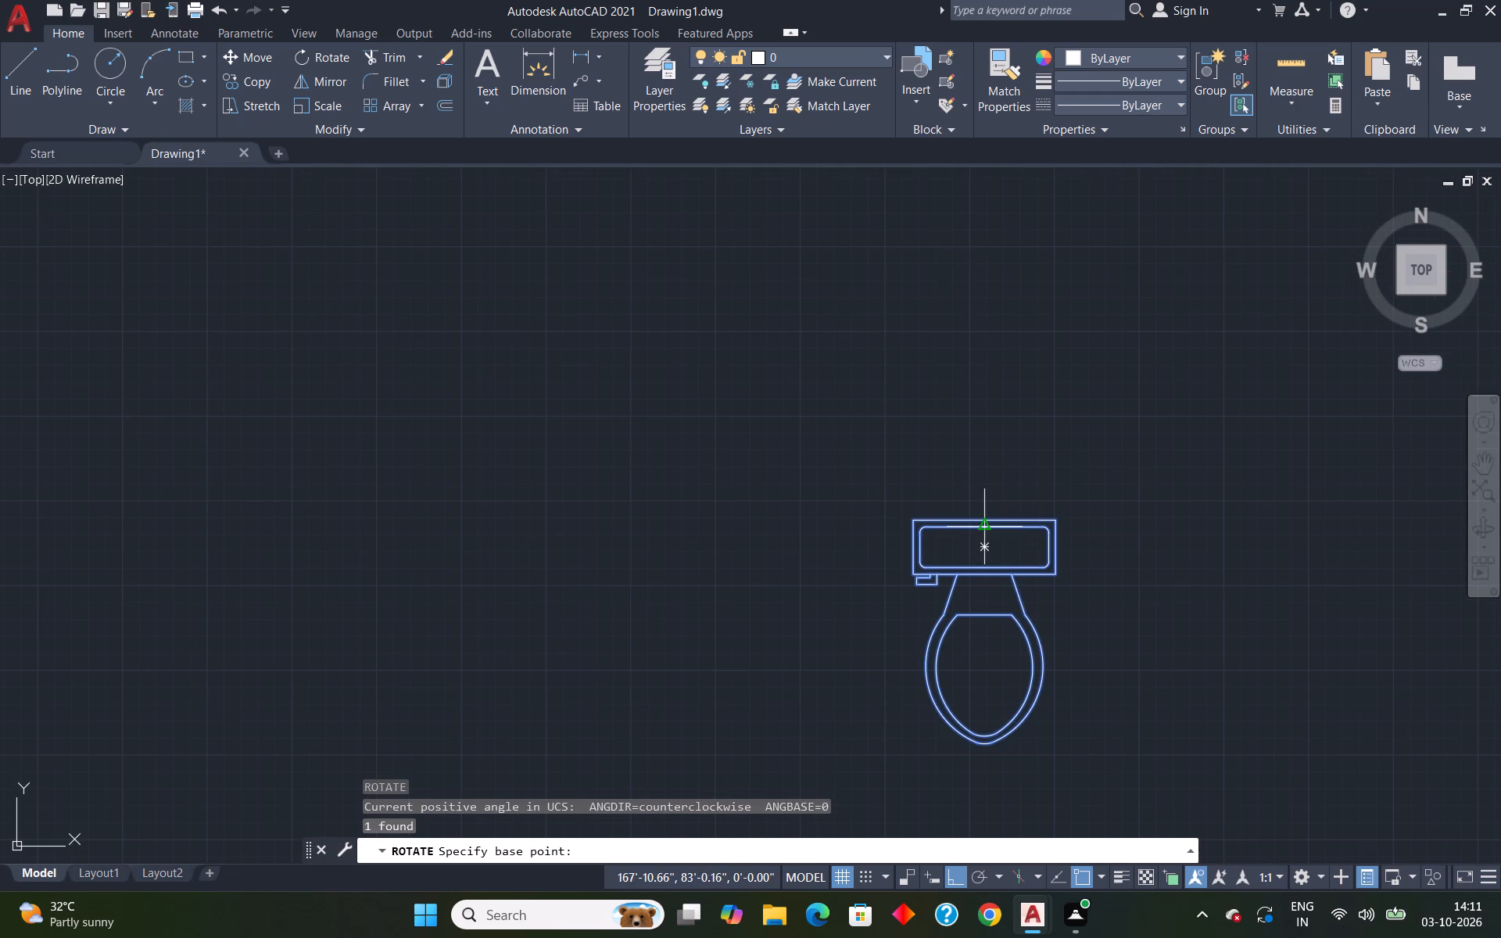
click(988, 527)
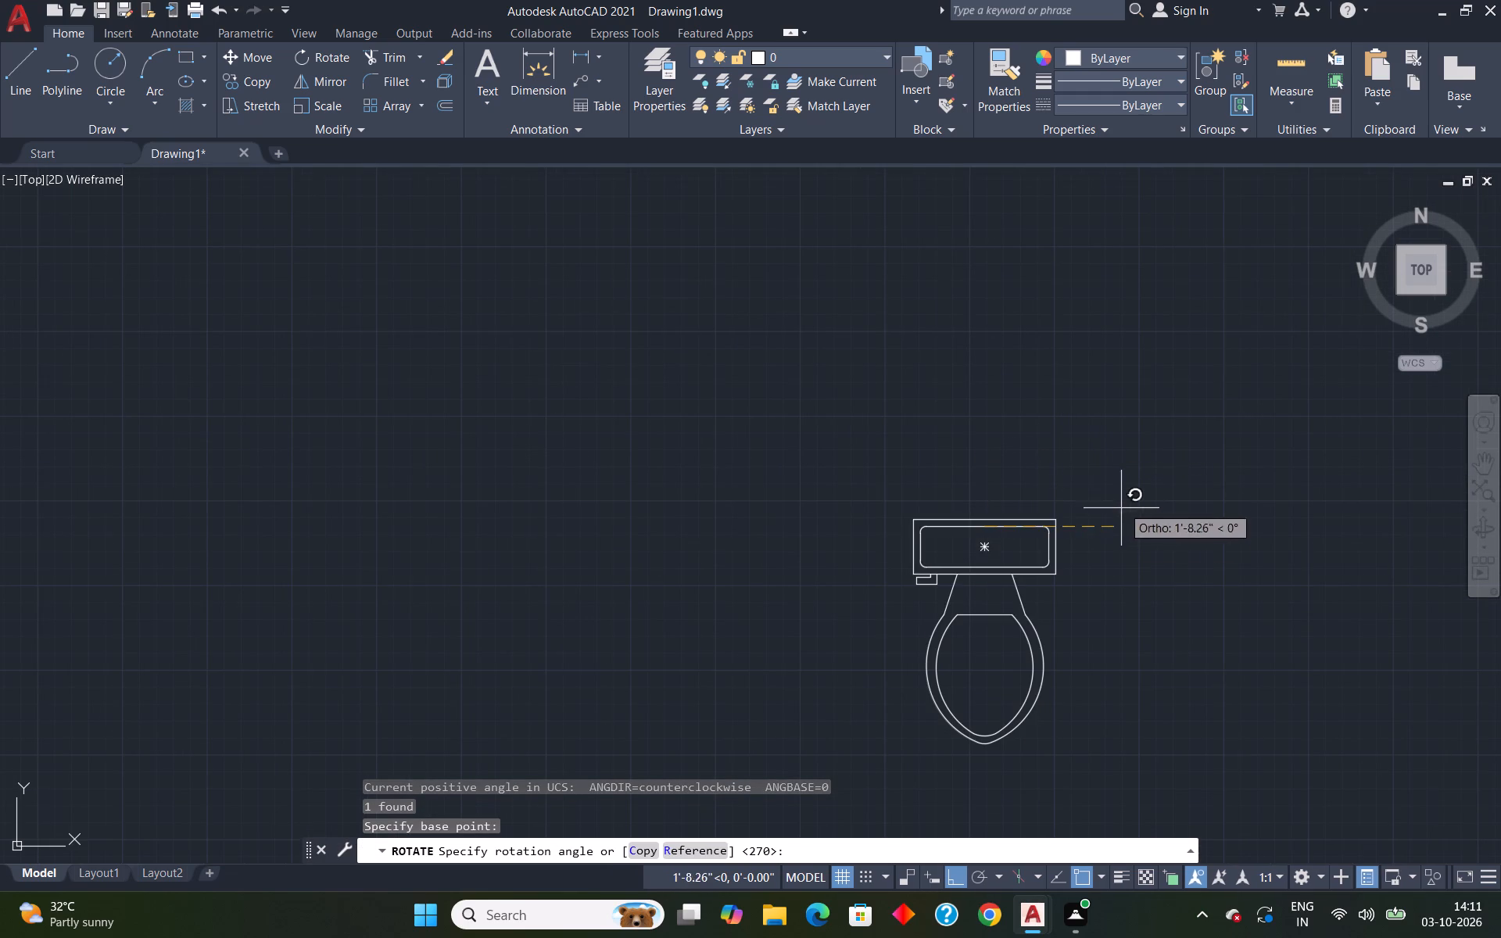
click(1086, 657)
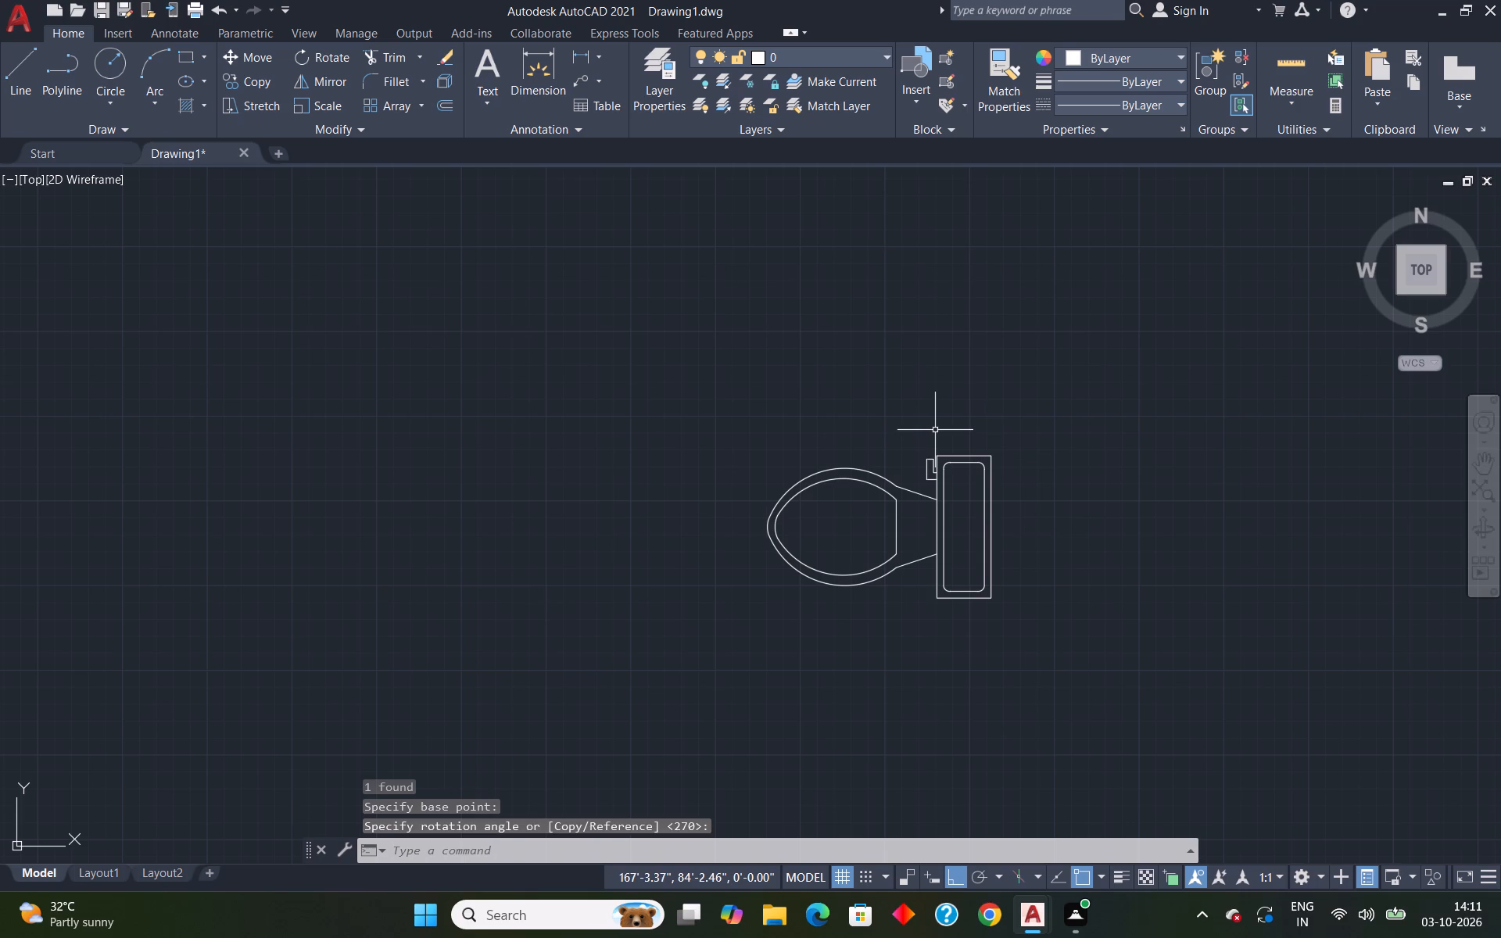
Copy the rotated toilet into both bathrooms on the plan's right side, tank back against the outer wall at each window.
drag(697, 398, 709, 399)
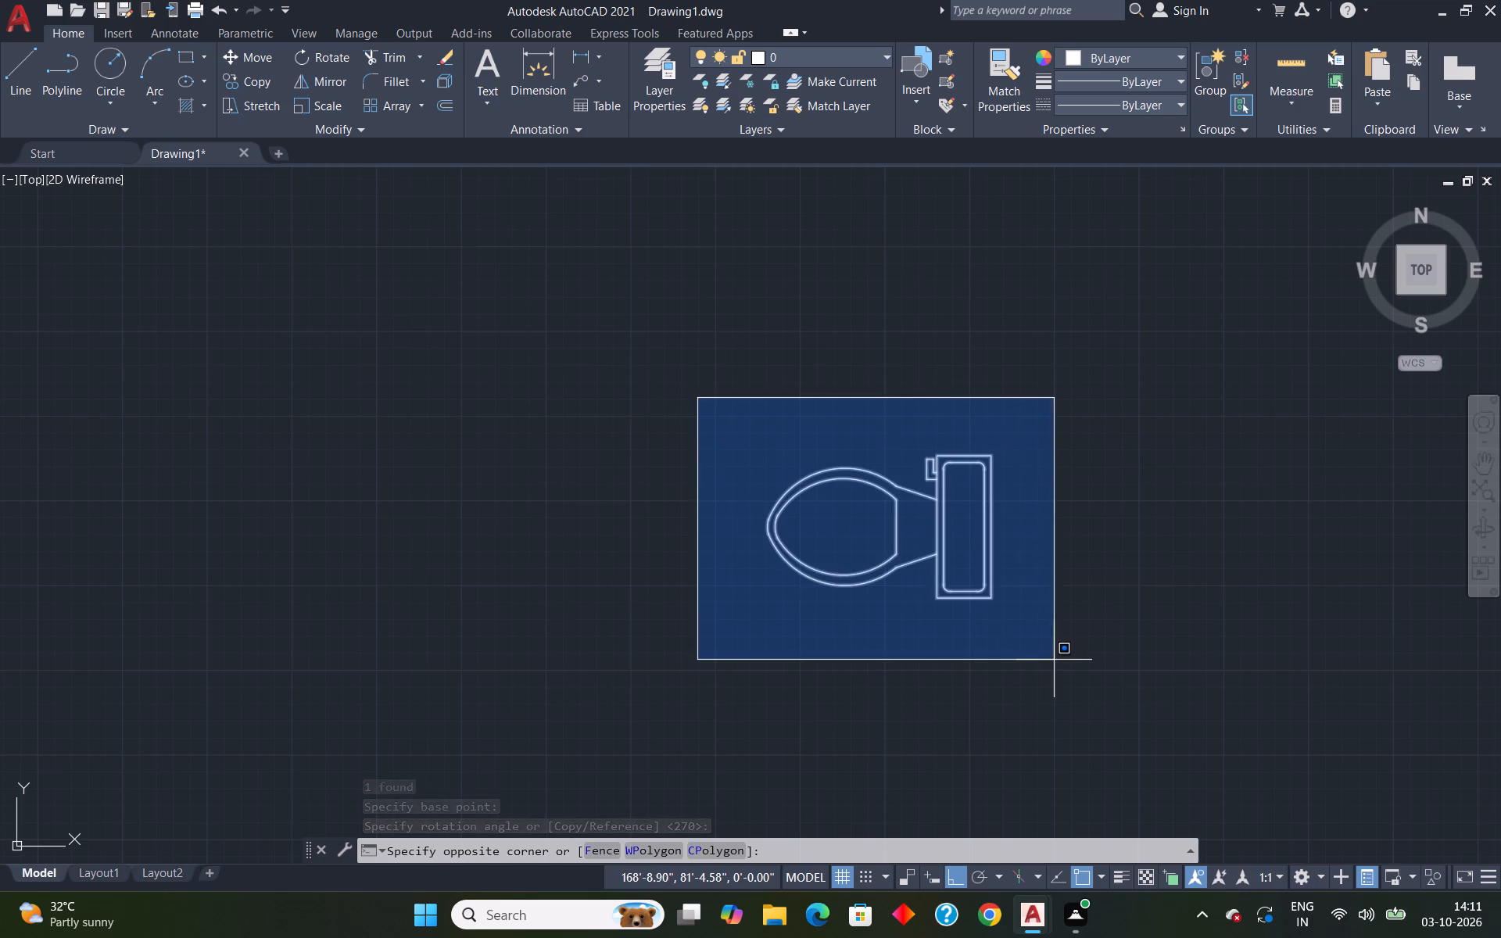
click(1055, 660)
key(c)
key(o)
key(Return)
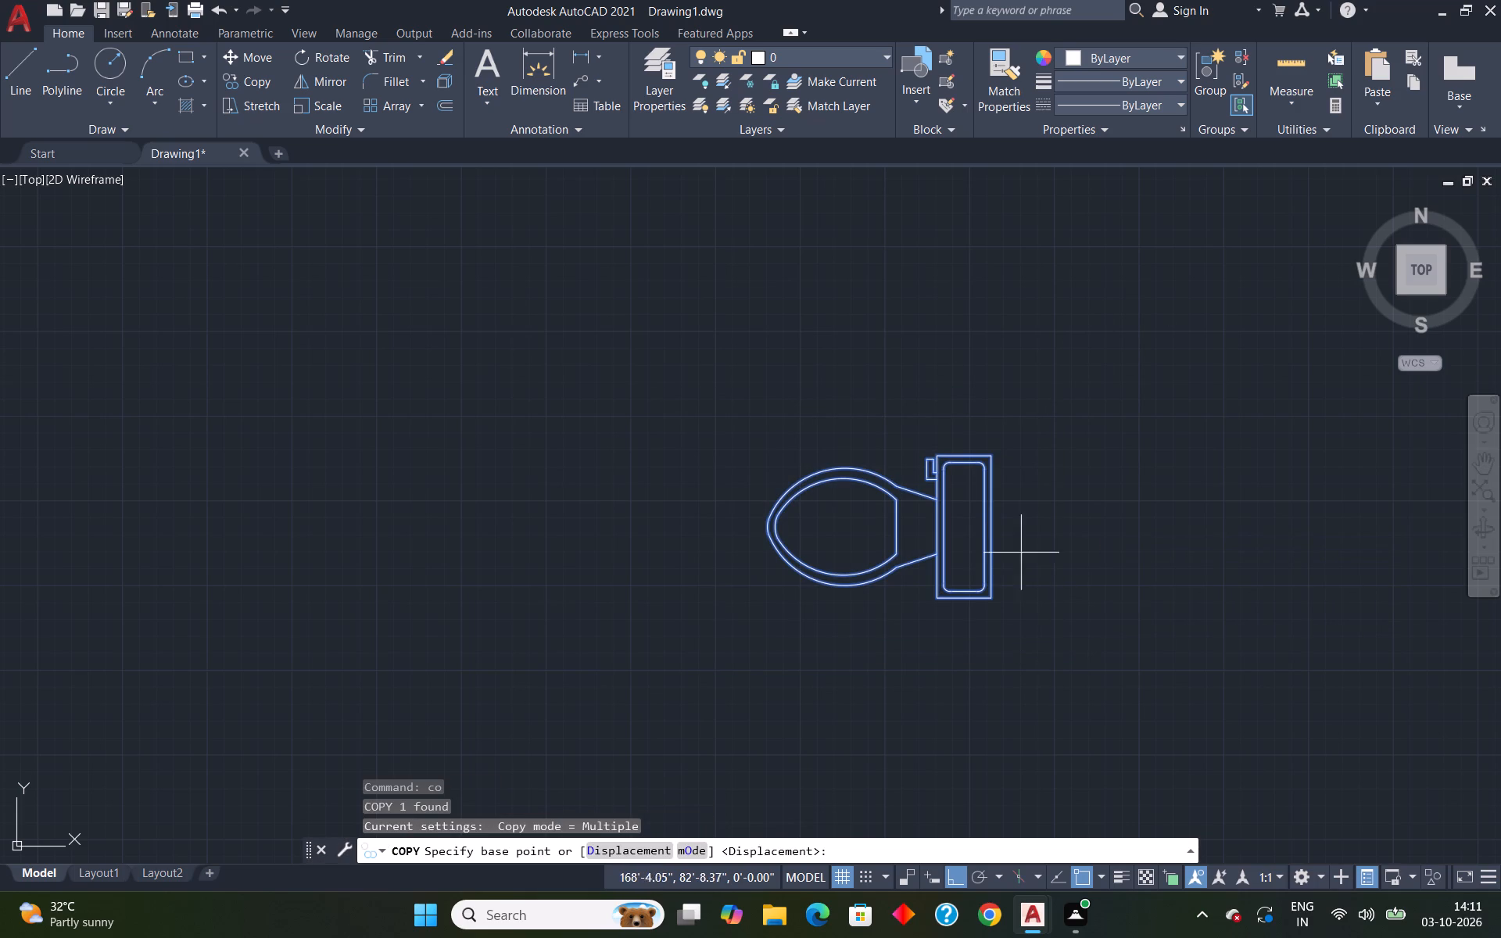
scroll(992, 528, up, 3)
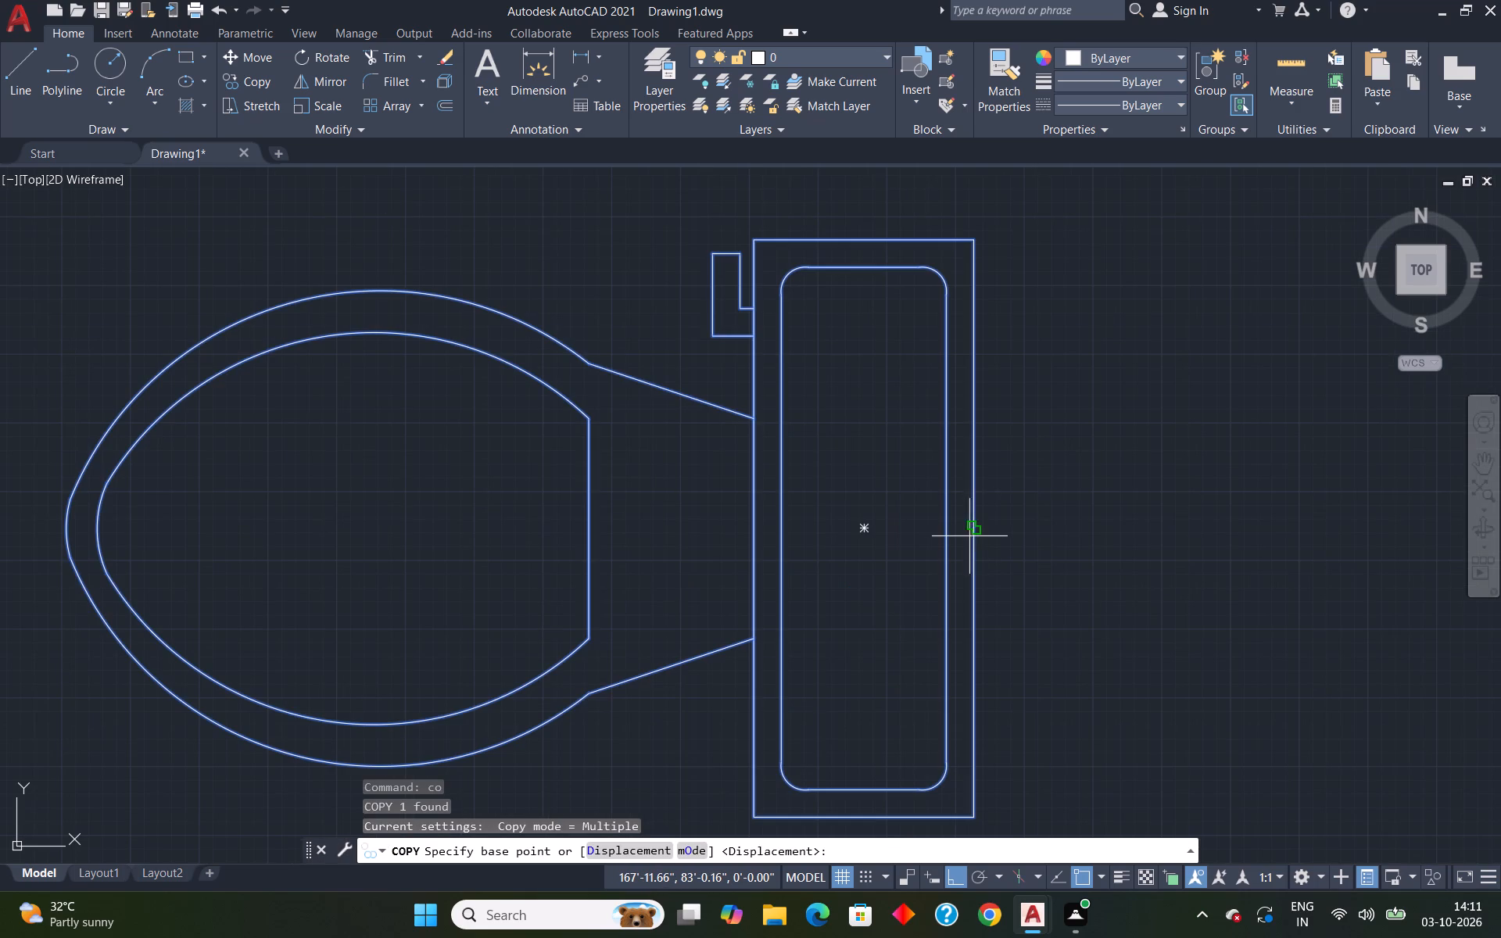
drag(979, 528, 983, 521)
scroll(983, 521, down, 6)
scroll(789, 478, down, 6)
scroll(704, 524, up, 6)
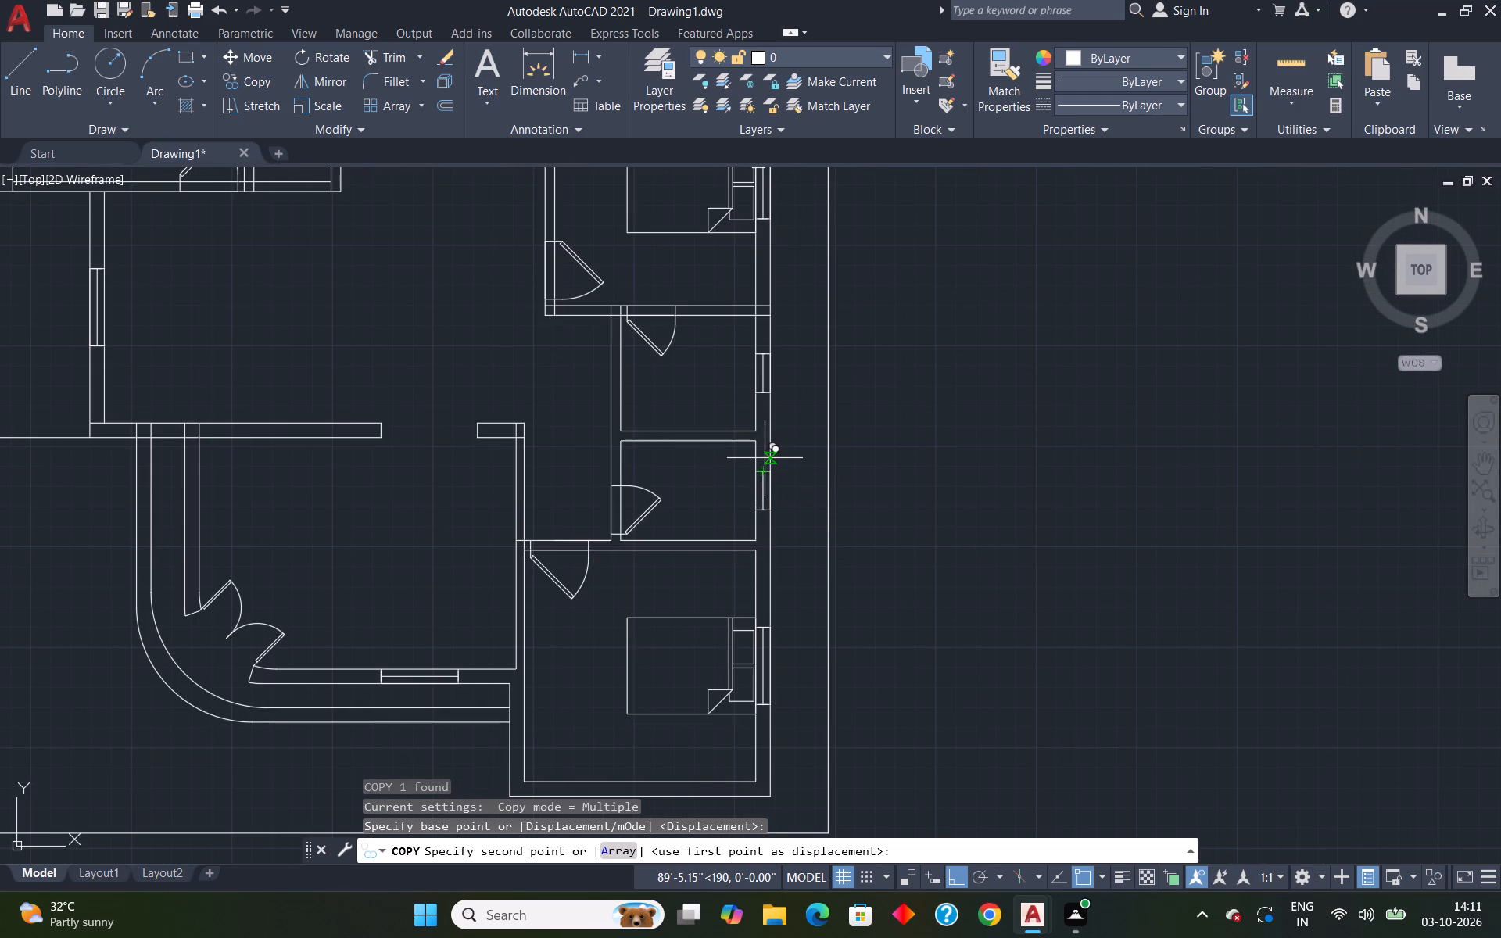
scroll(742, 368, up, 2)
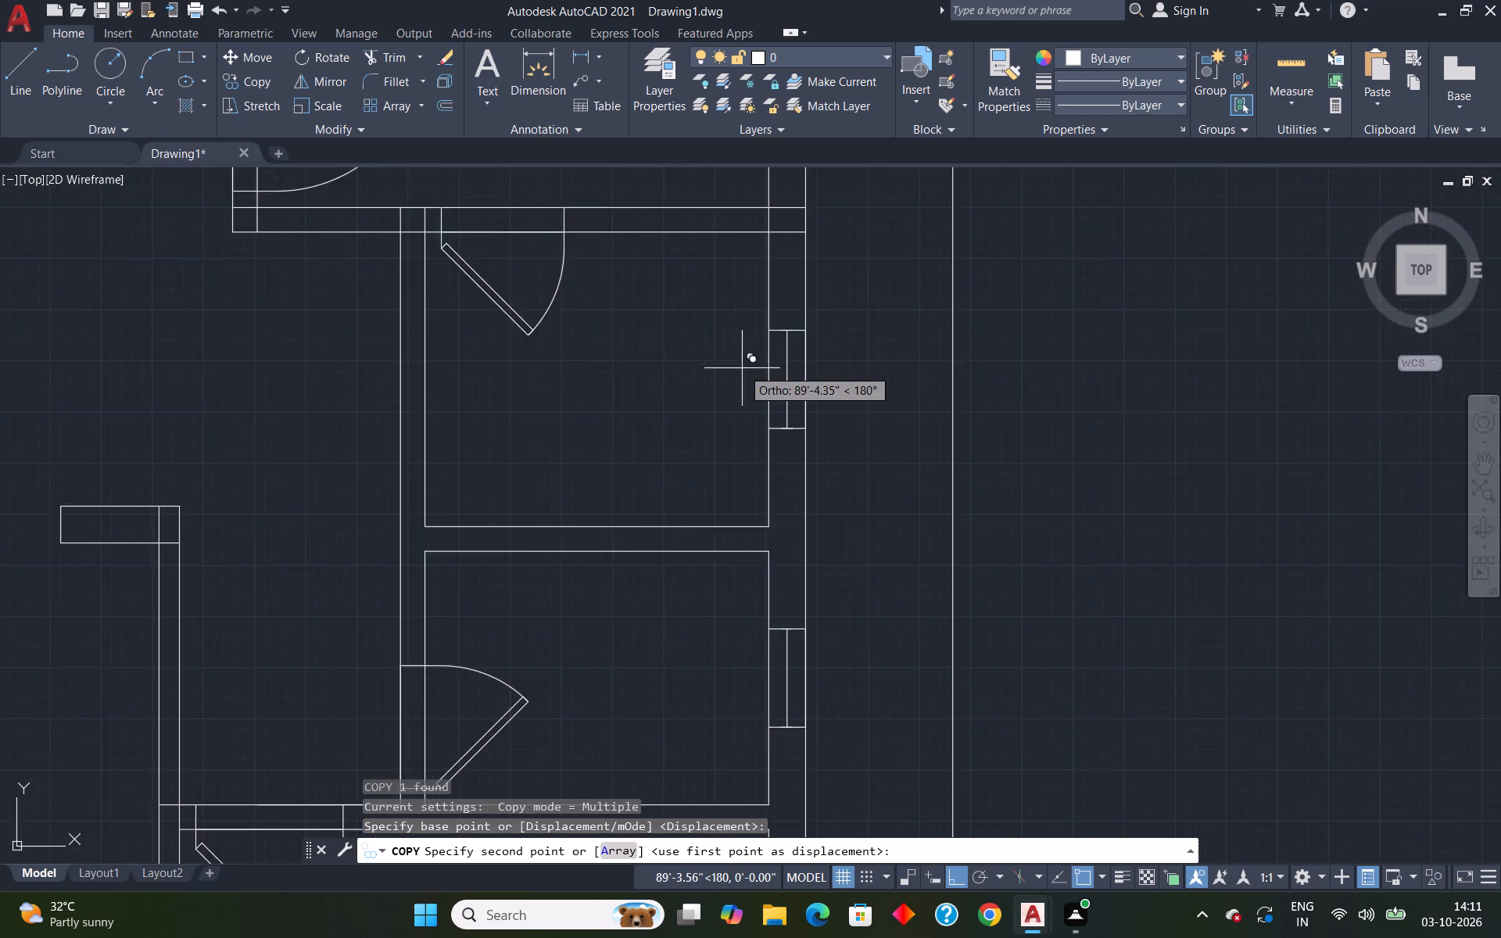
scroll(742, 368, up, 1)
click(778, 387)
scroll(783, 432, down, 5)
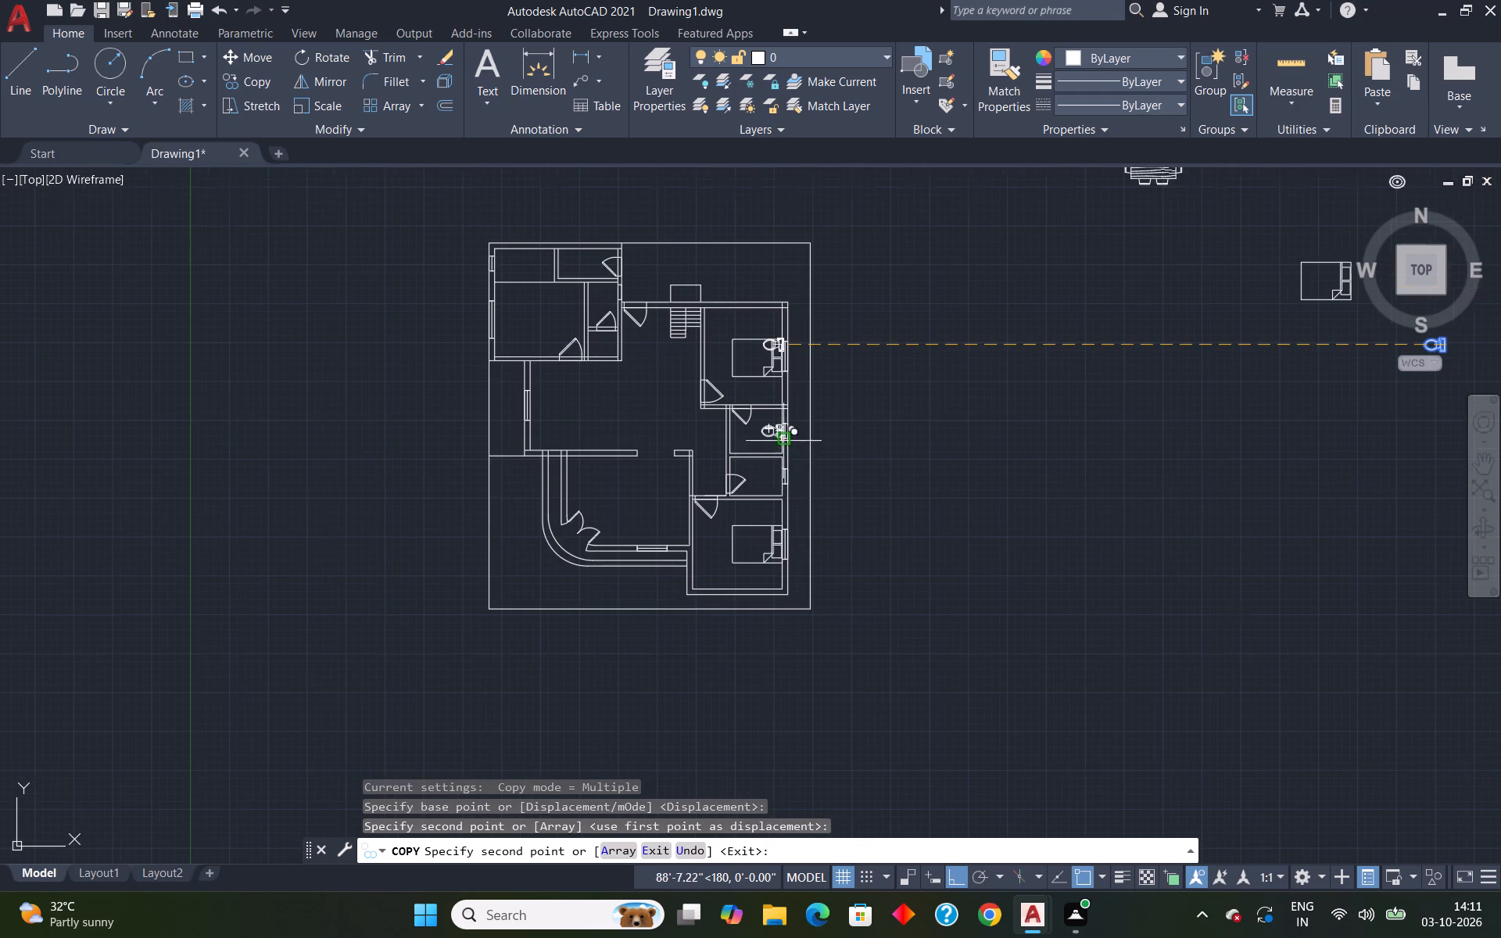
scroll(780, 491, up, 4)
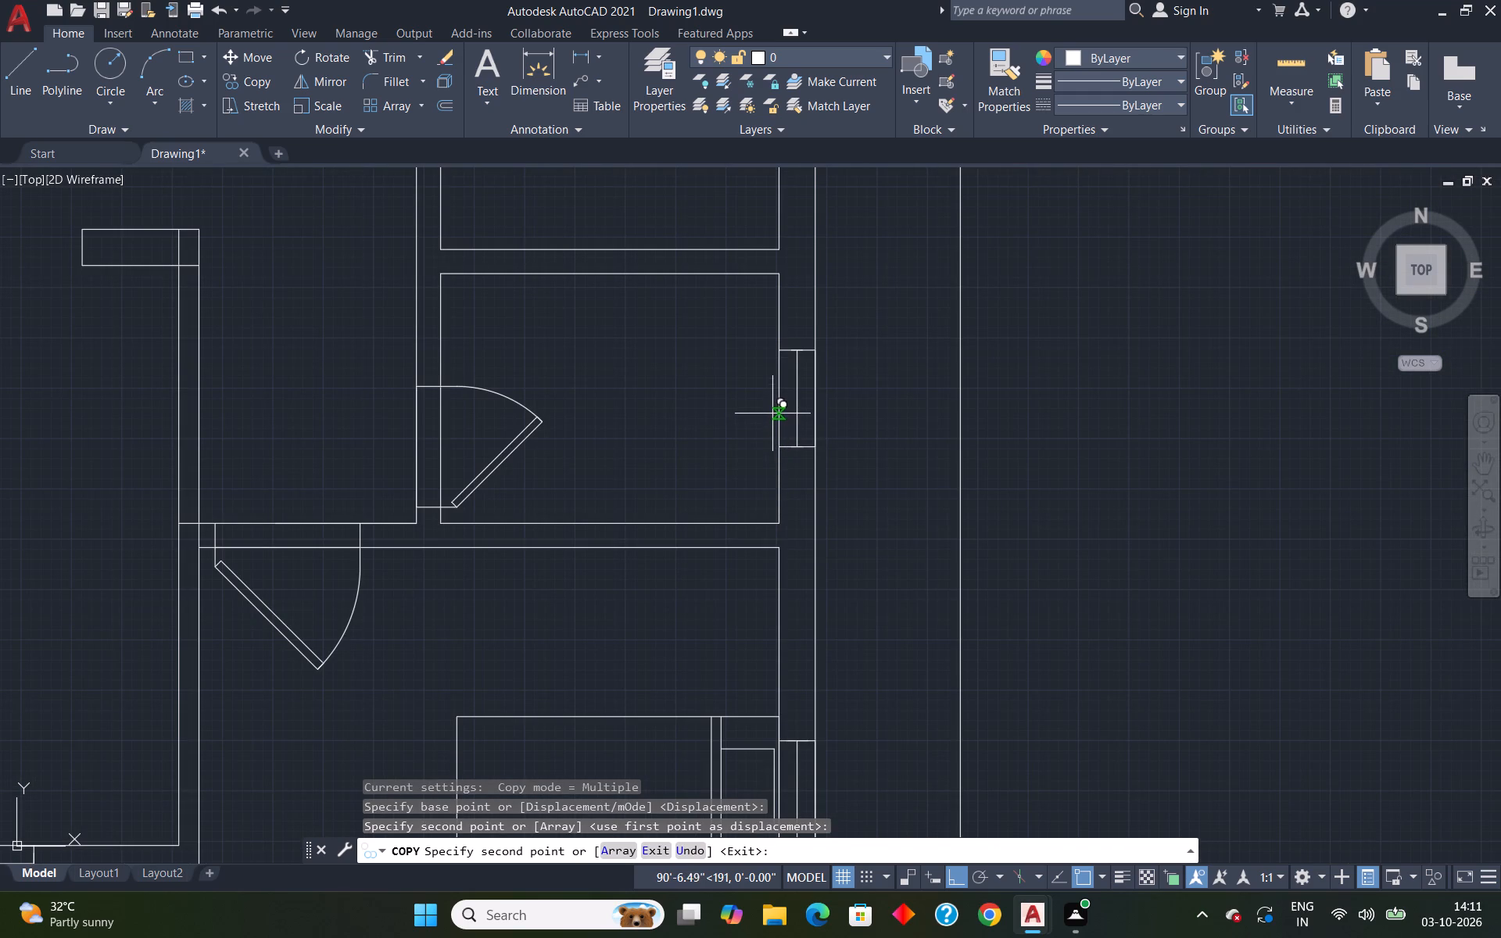
click(772, 406)
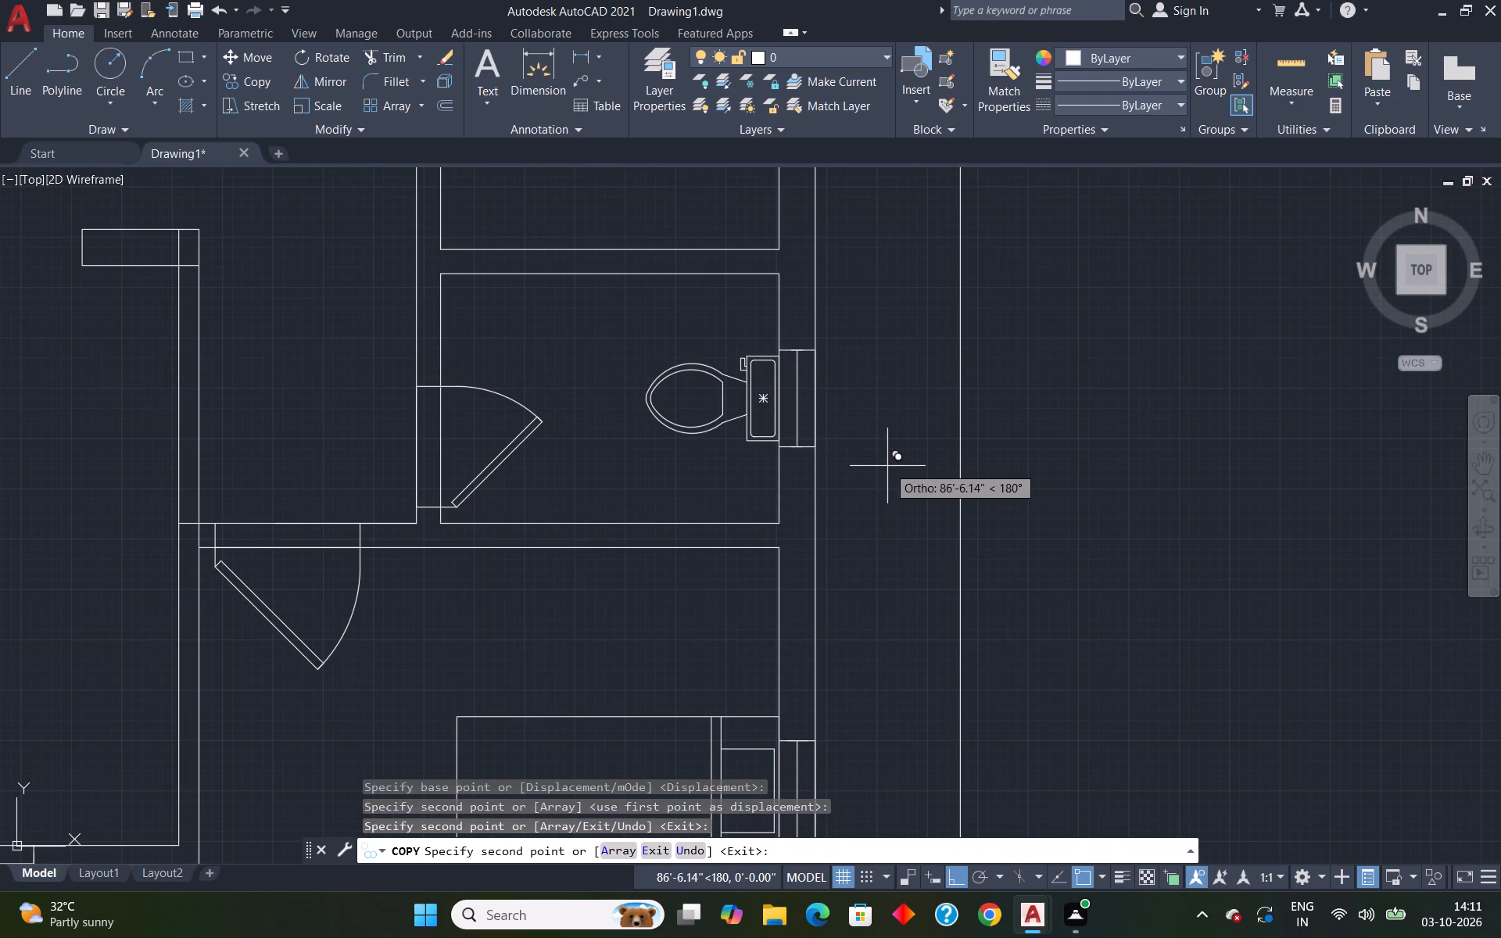
key(Escape)
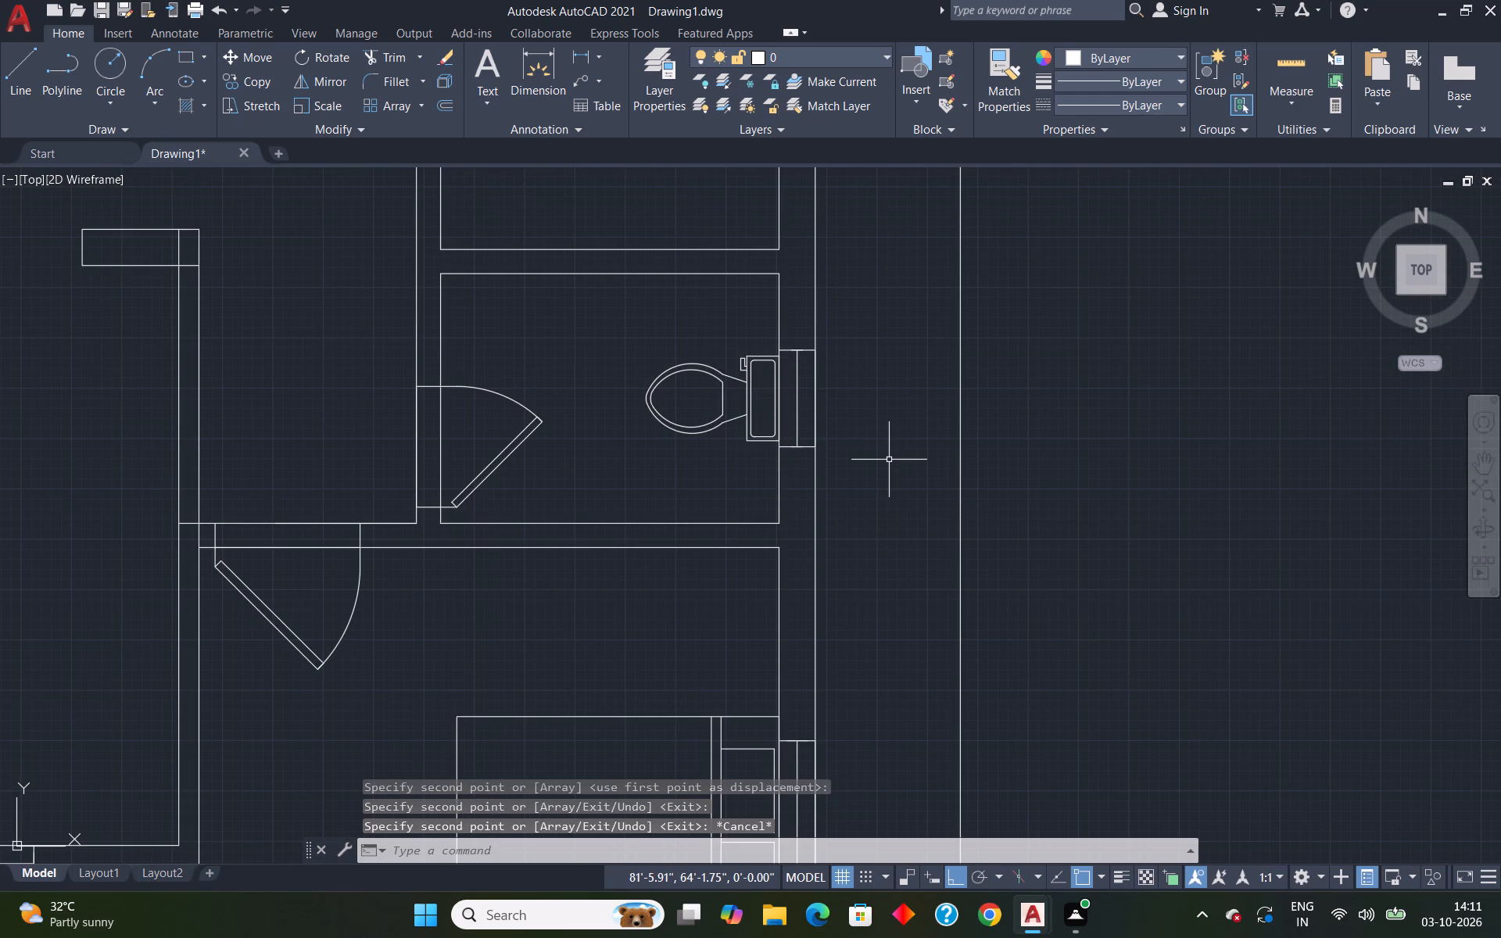
Save the drawing in Documents as "oct 3 two bed room".
key(ctrl+s)
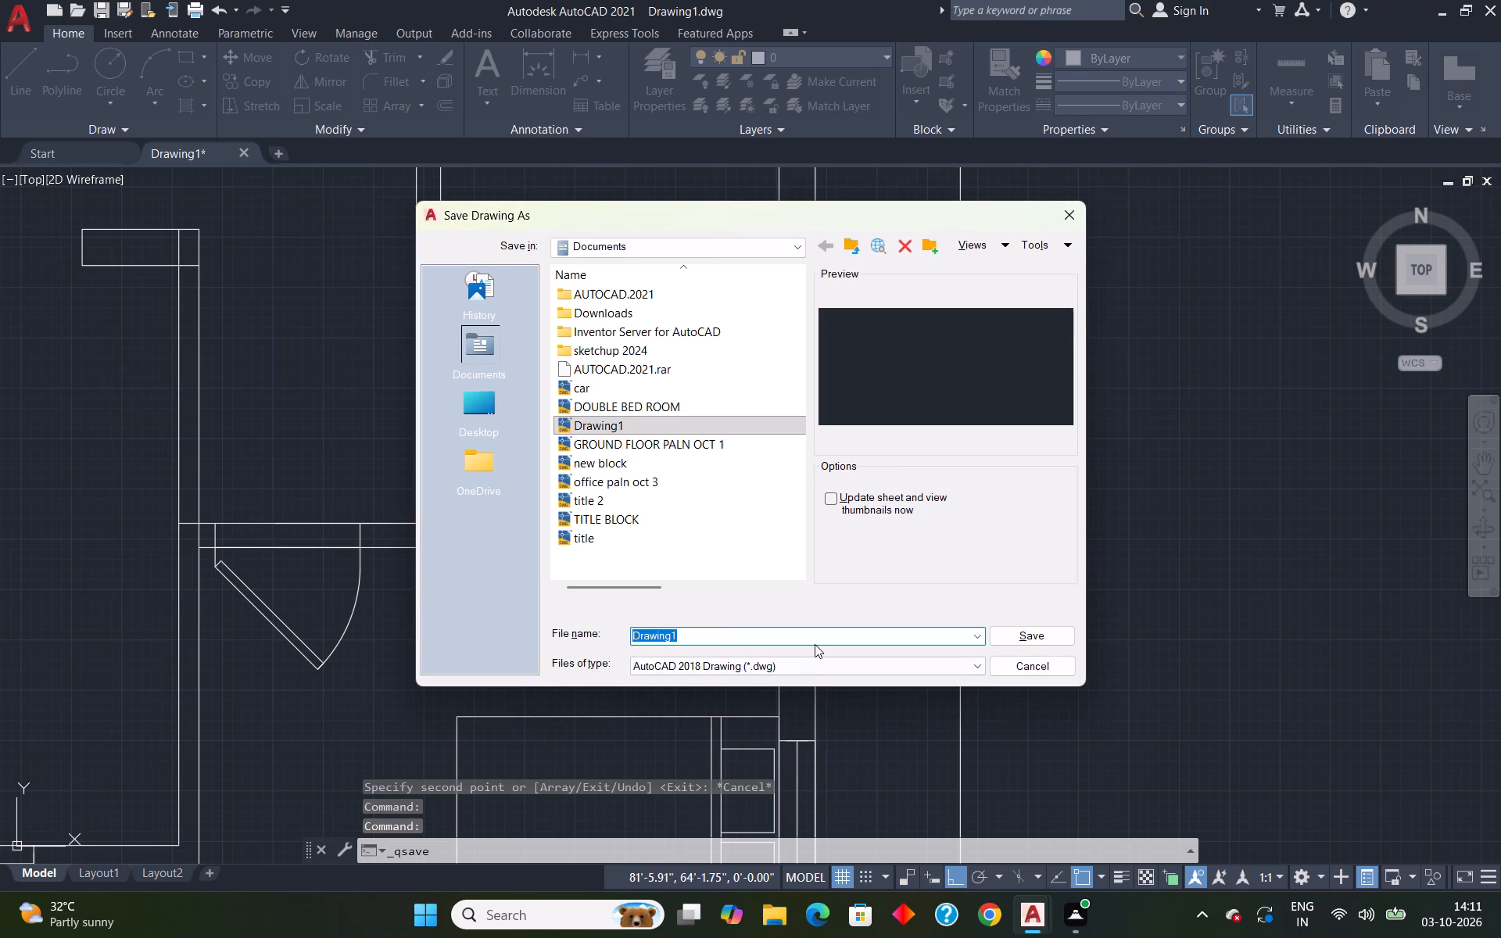
key(BackSpace)
text(oct 3)
key(space)
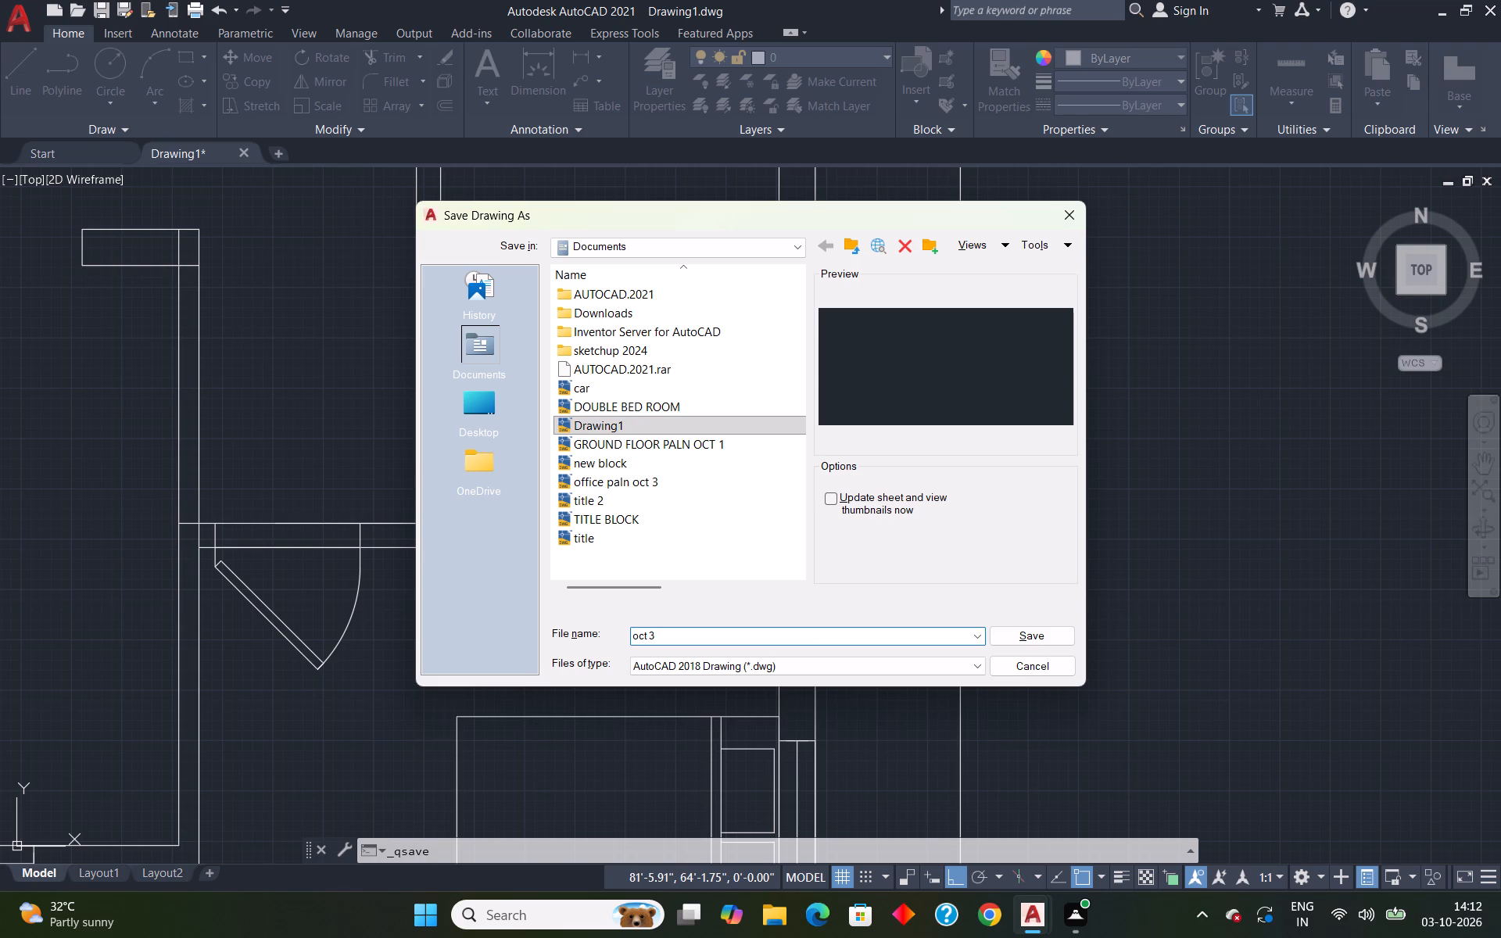
text(two bed room)
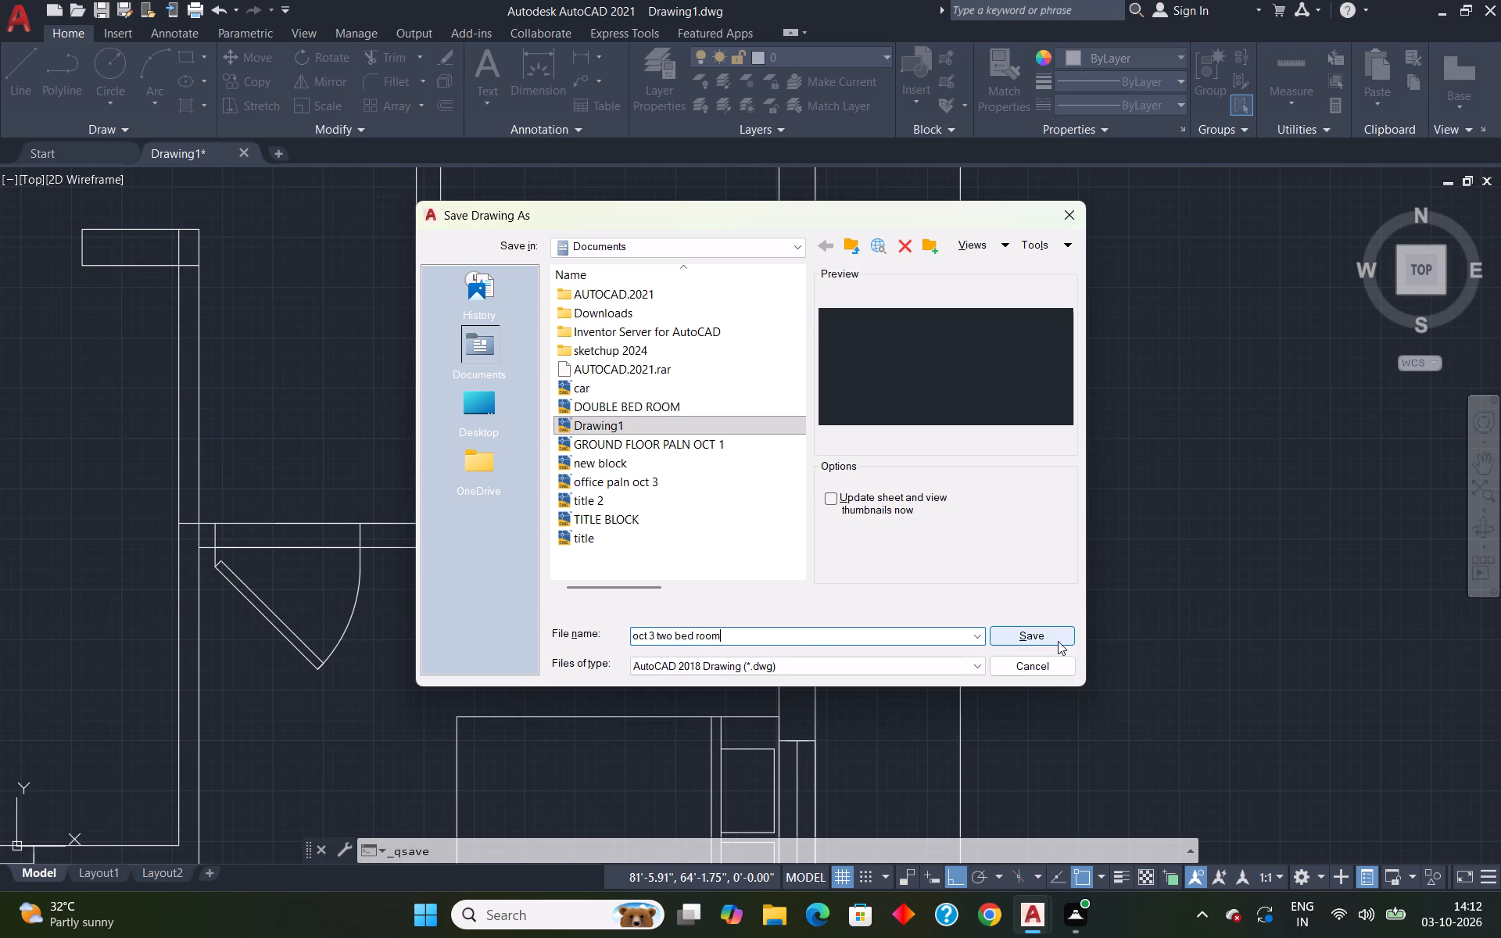
click(1058, 640)
Trim the wall lines across the door openings of the upper-right bedroom, the entrance beside the stairs and the three upper-left rooms.
scroll(1020, 555, down, 4)
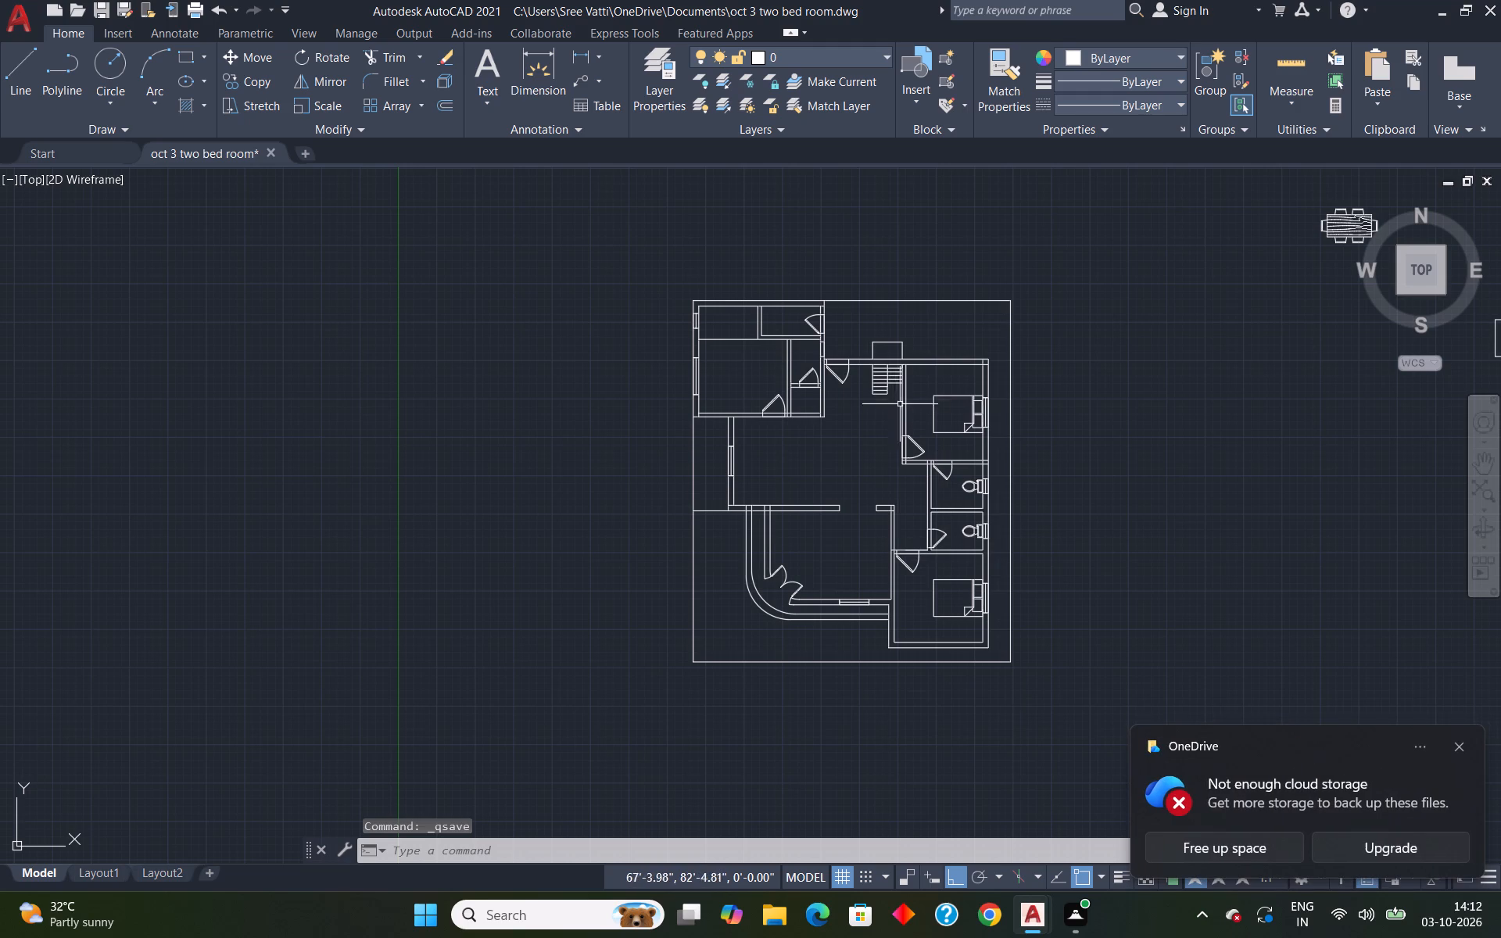
scroll(896, 400, up, 2)
scroll(898, 399, down, 2)
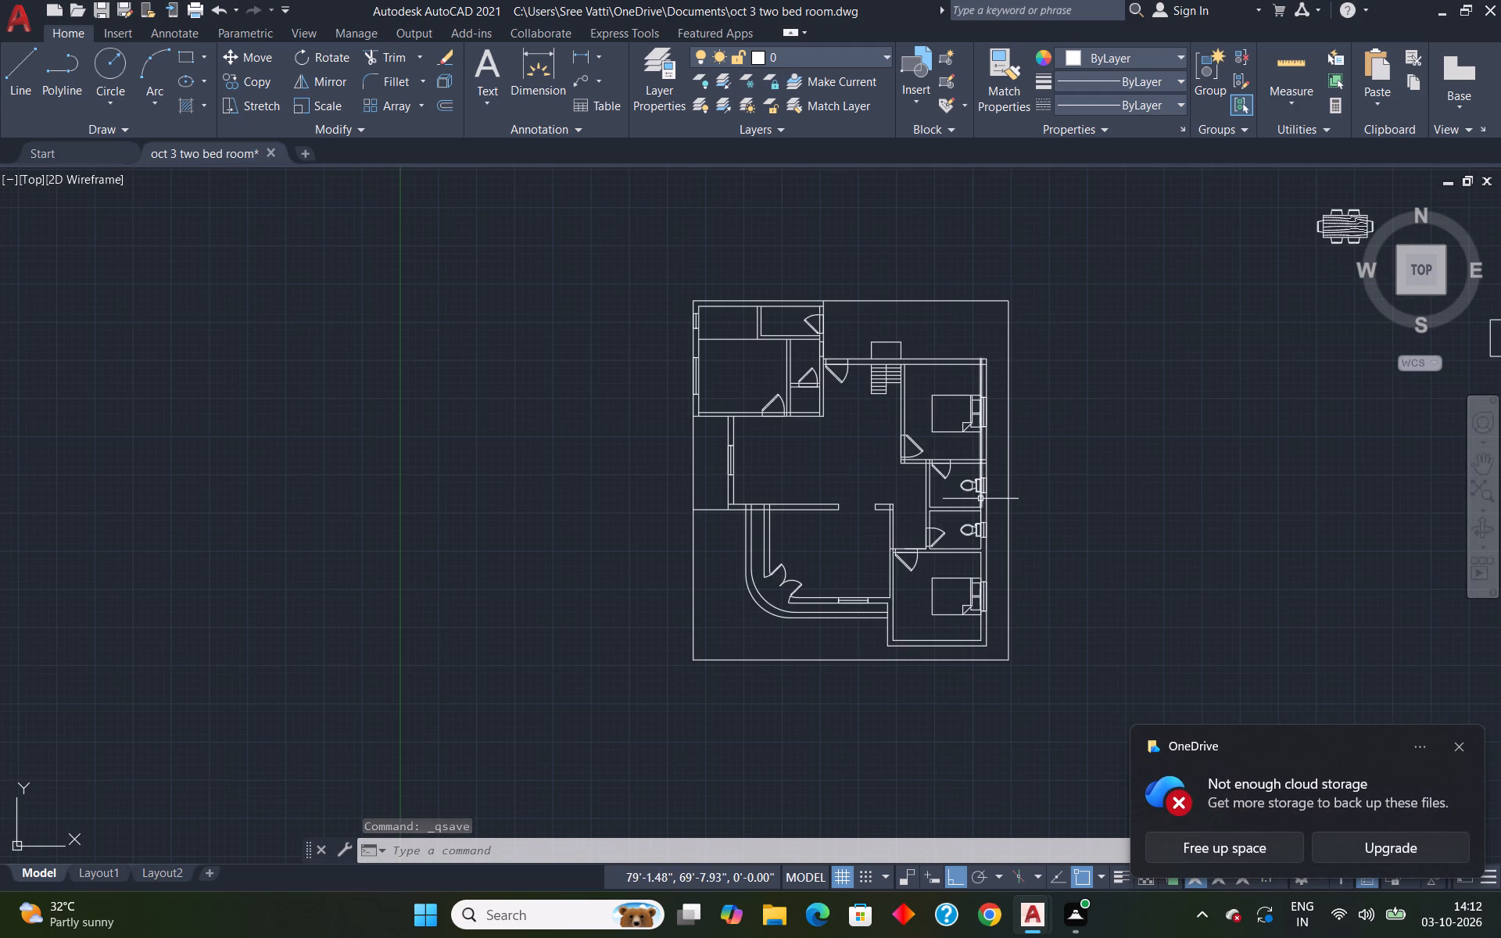
key(t)
key(r)
key(Return)
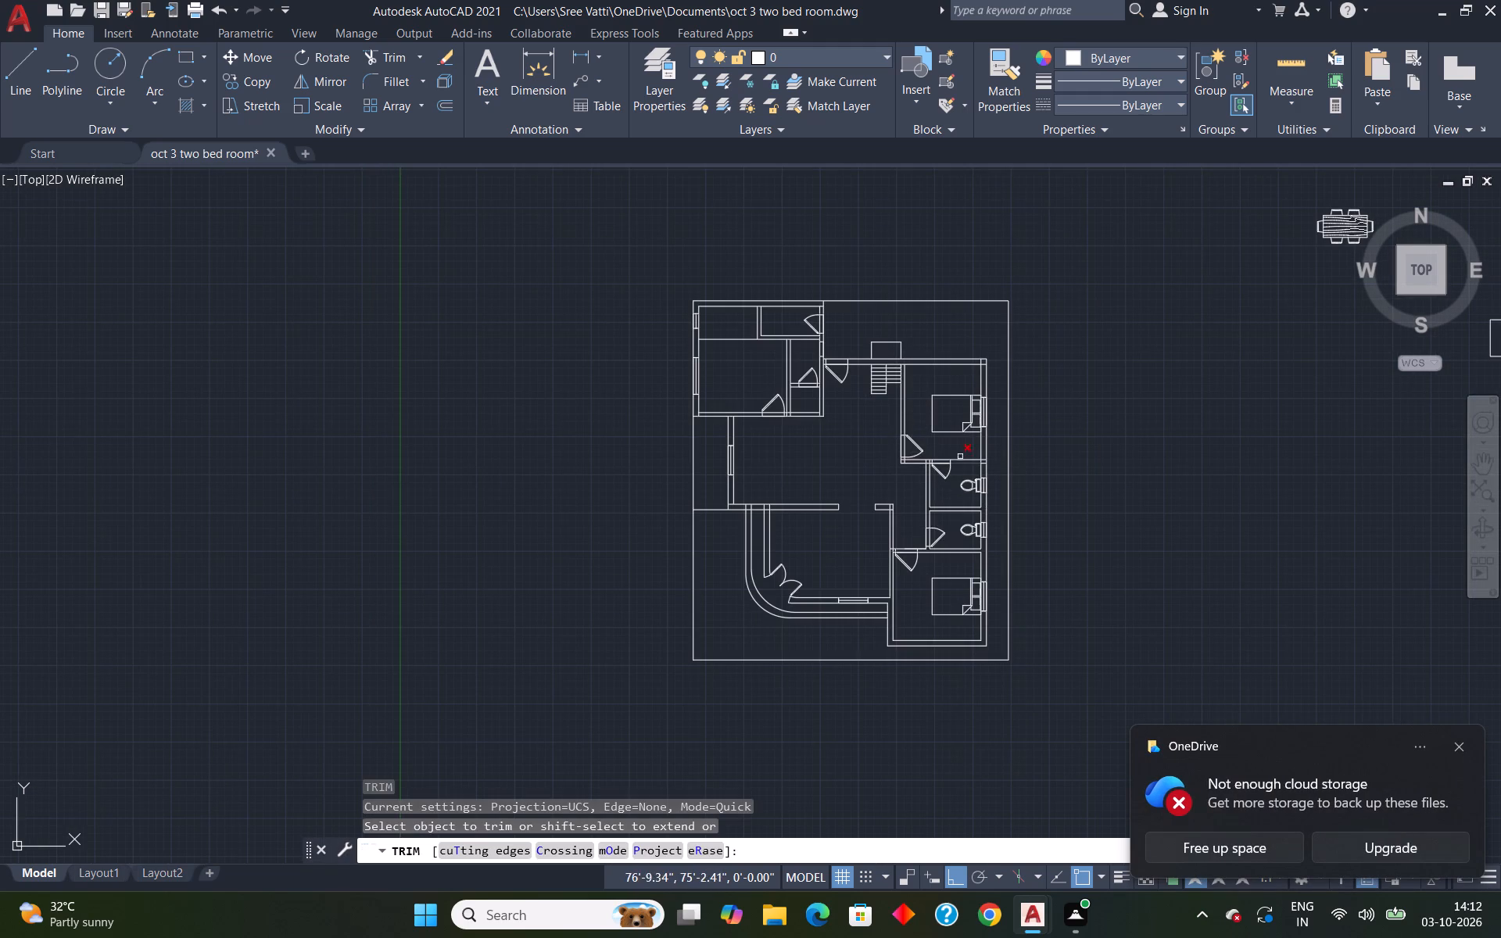
scroll(929, 437, up, 3)
drag(844, 479, 747, 495)
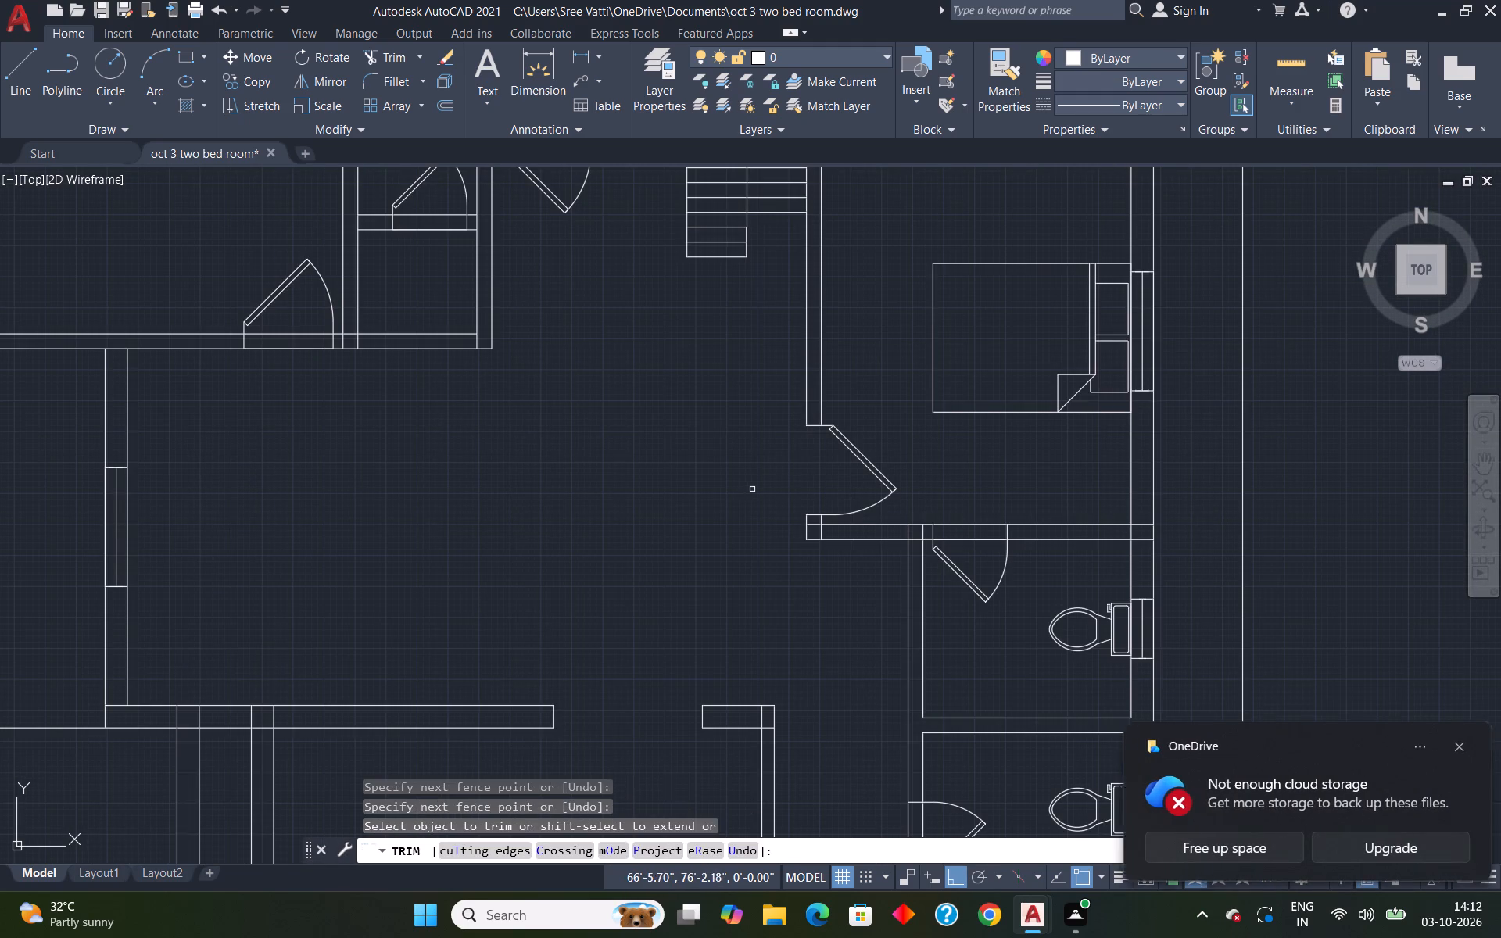
scroll(752, 489, down, 1)
drag(618, 227, 617, 277)
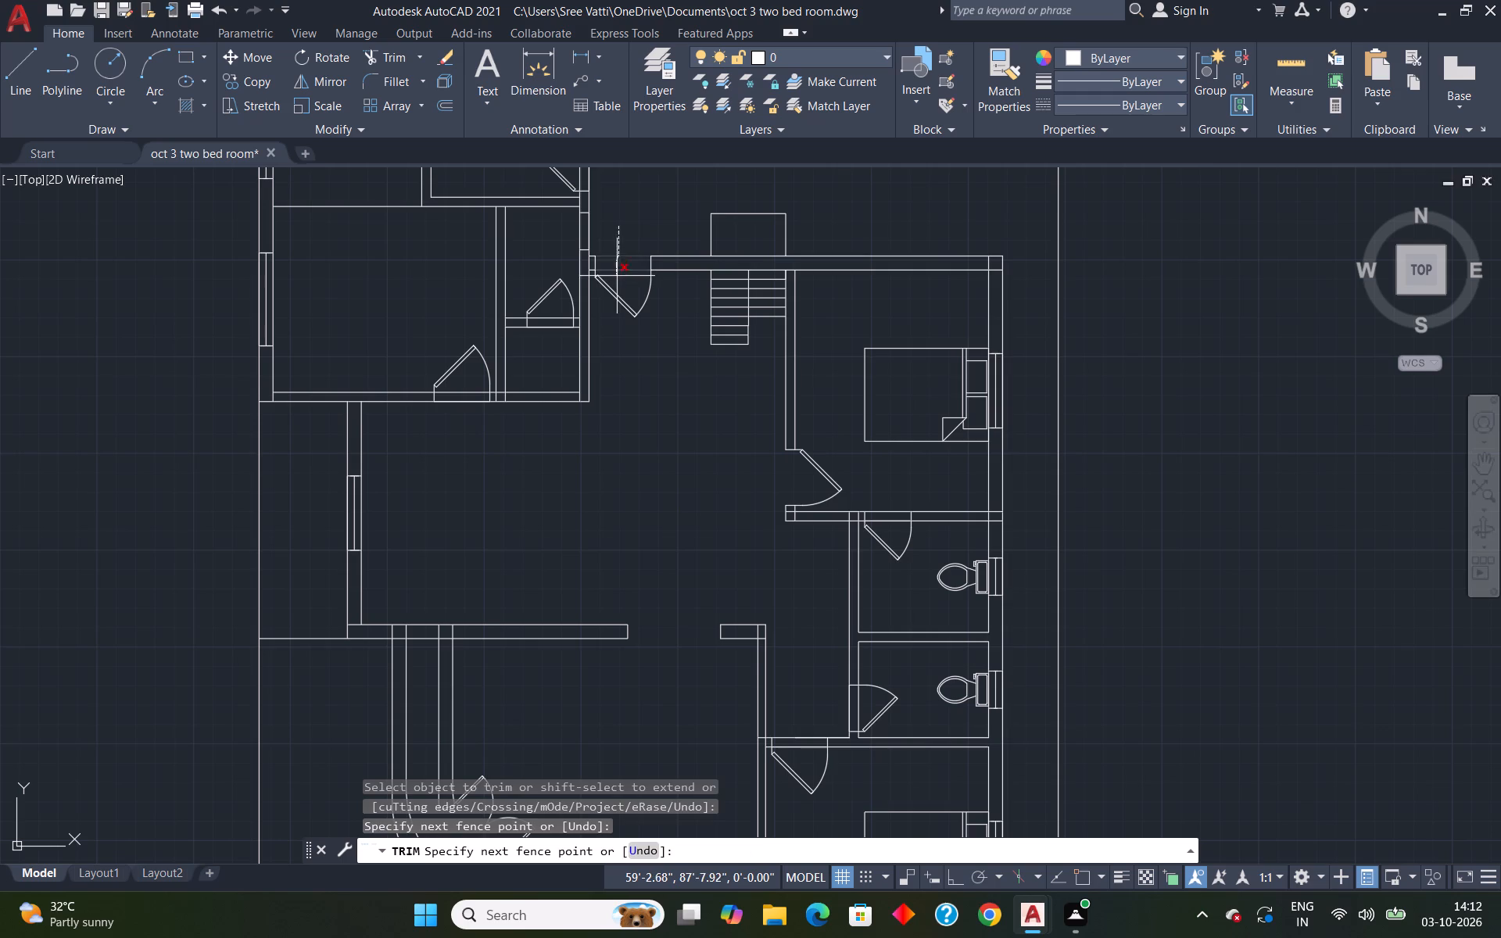
drag(617, 277, 619, 279)
drag(557, 310, 565, 344)
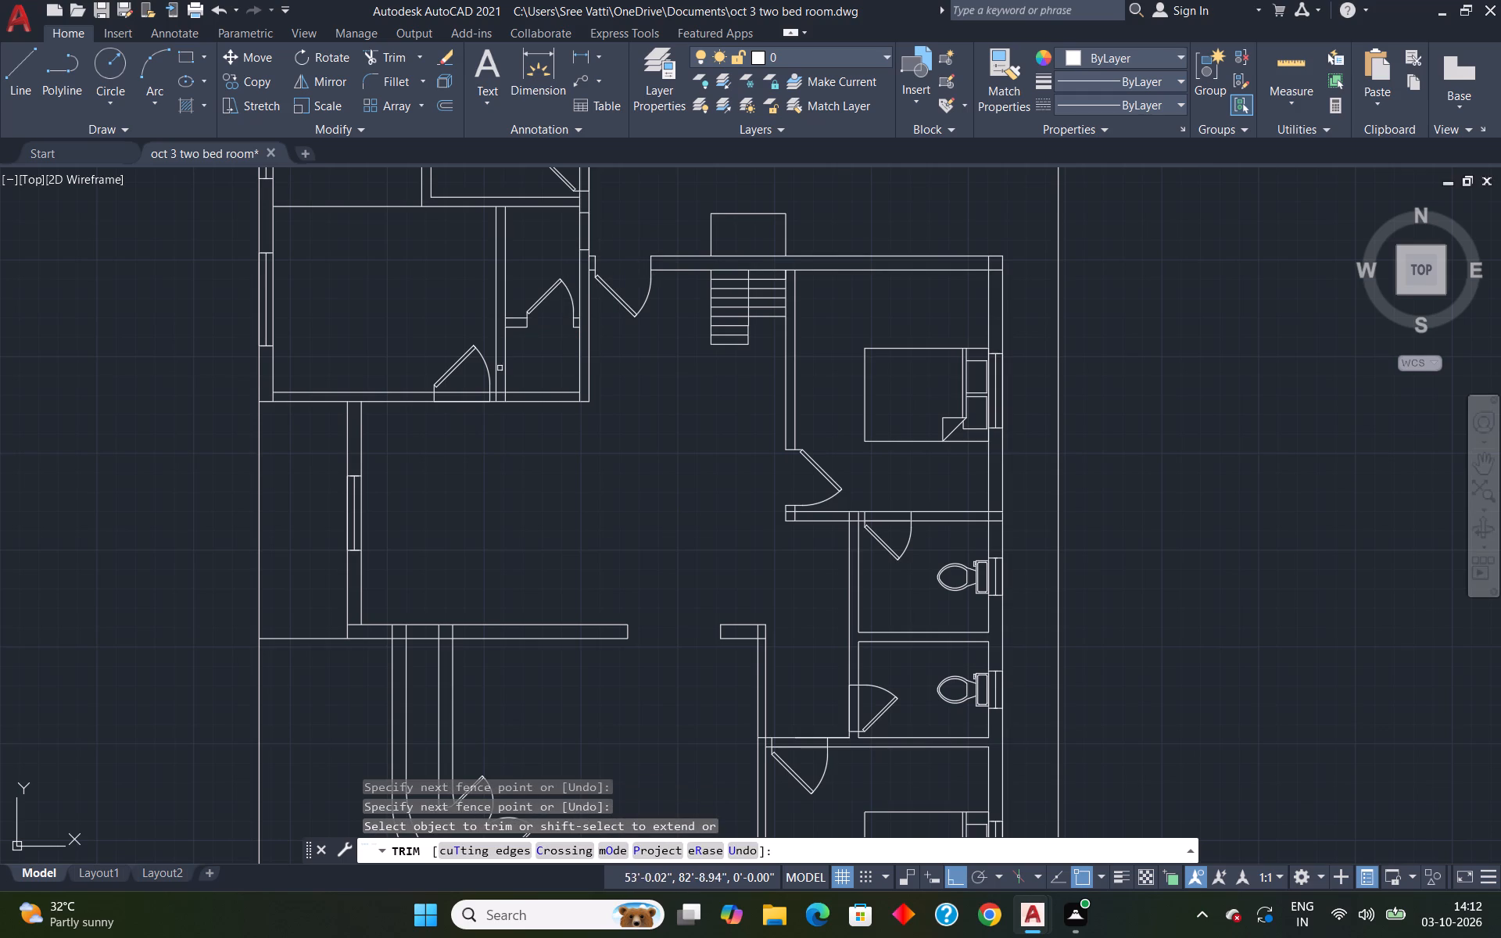
drag(467, 382, 460, 431)
scroll(463, 431, down, 2)
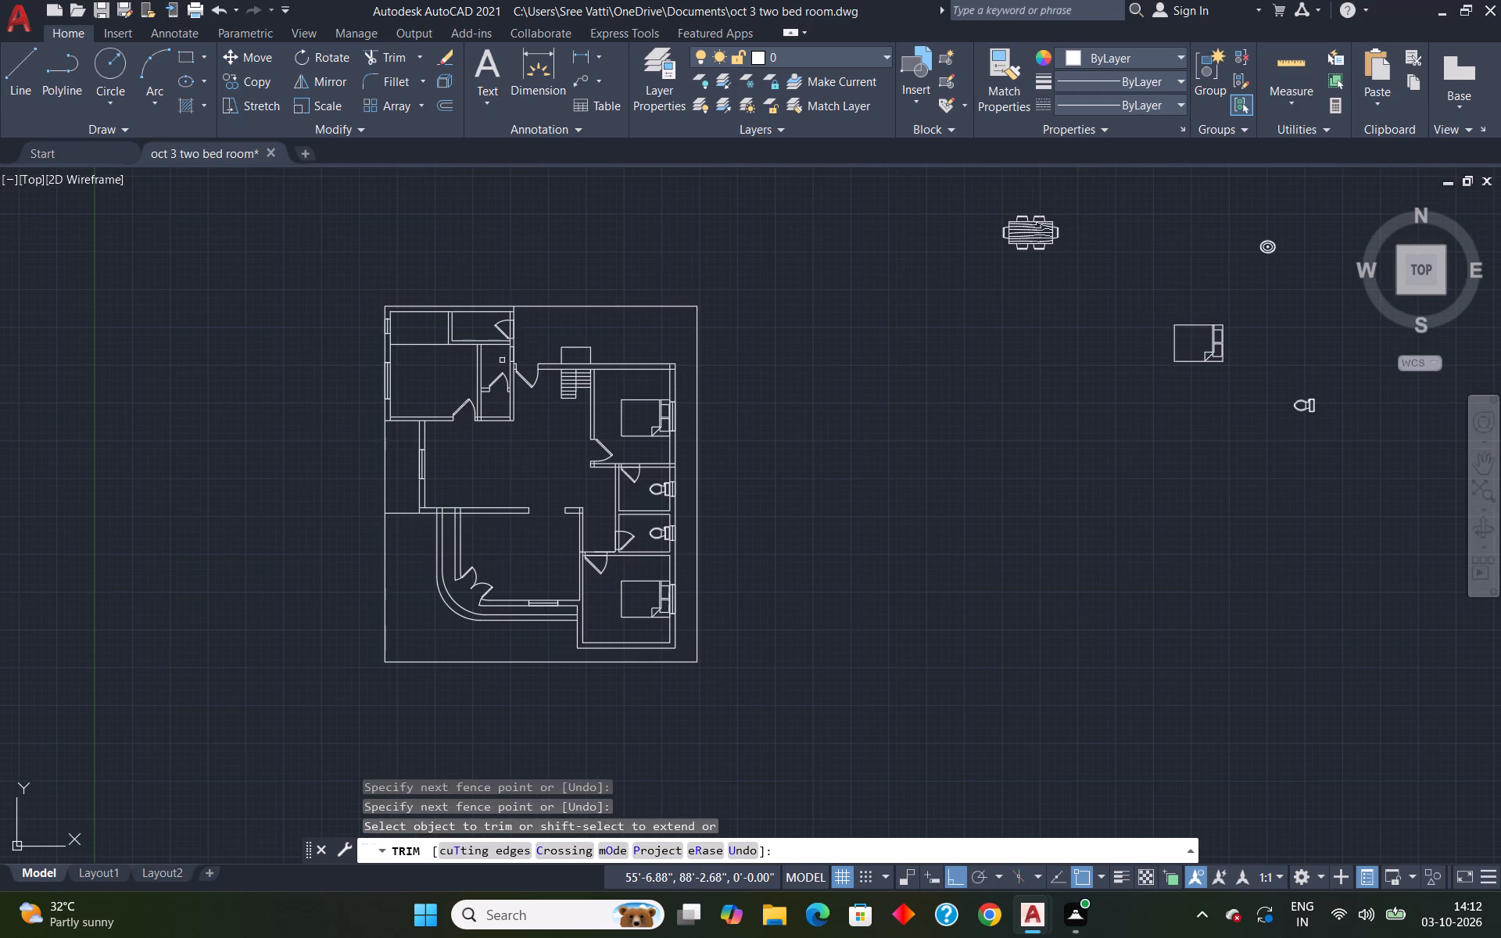
scroll(523, 320, up, 3)
drag(446, 357, 579, 367)
scroll(564, 363, down, 1)
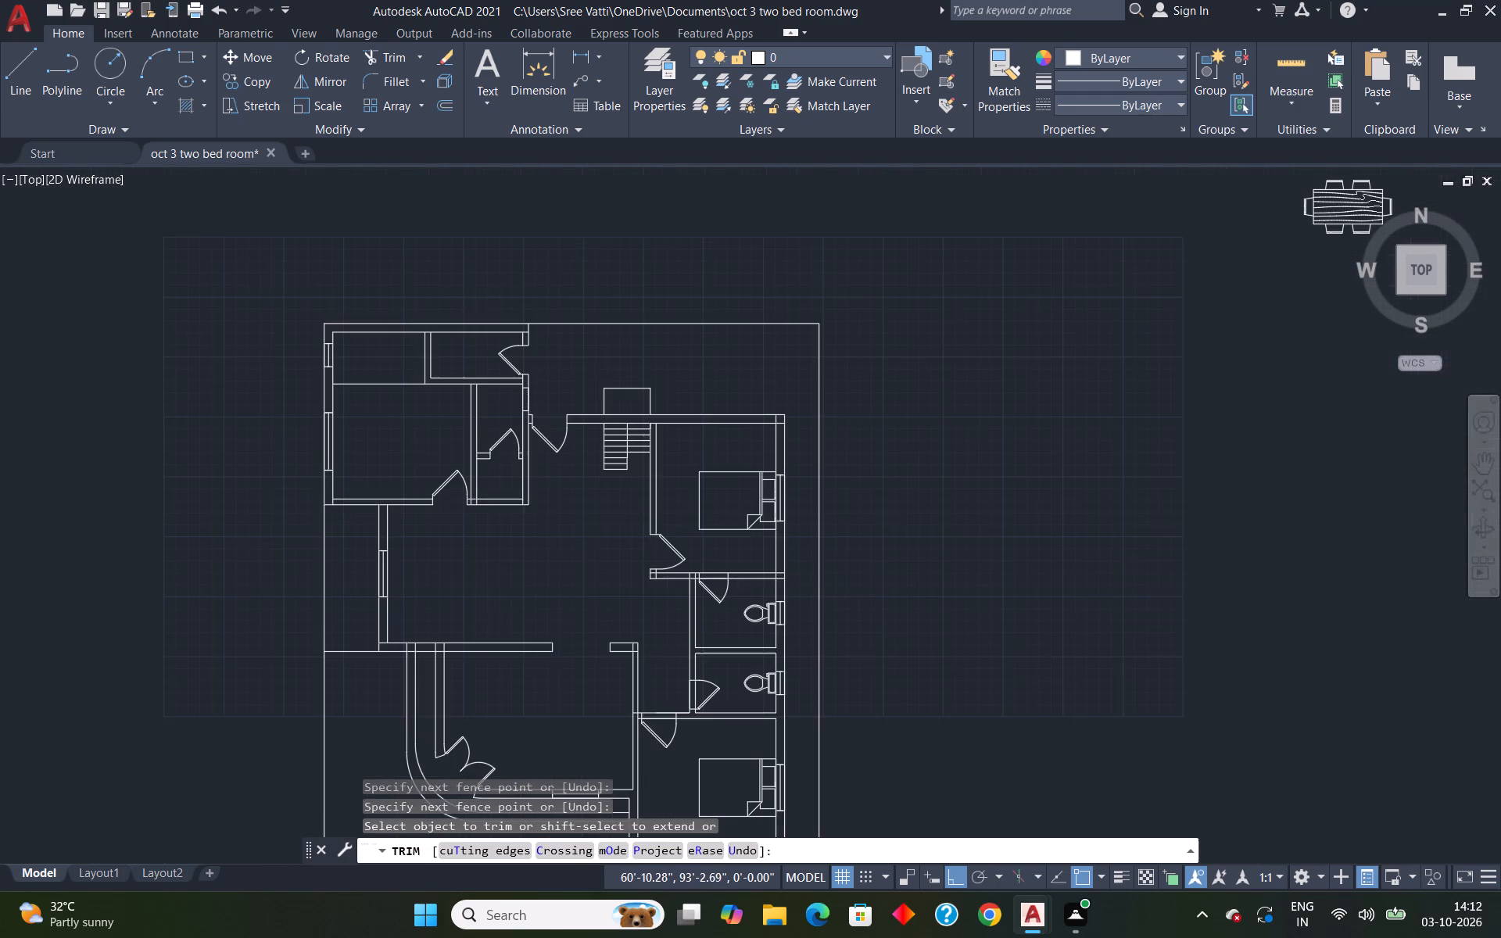
Trim the wall lines across the door openings of both right-side bathrooms and the lower-right bedroom.
scroll(564, 363, down, 1)
scroll(715, 593, up, 2)
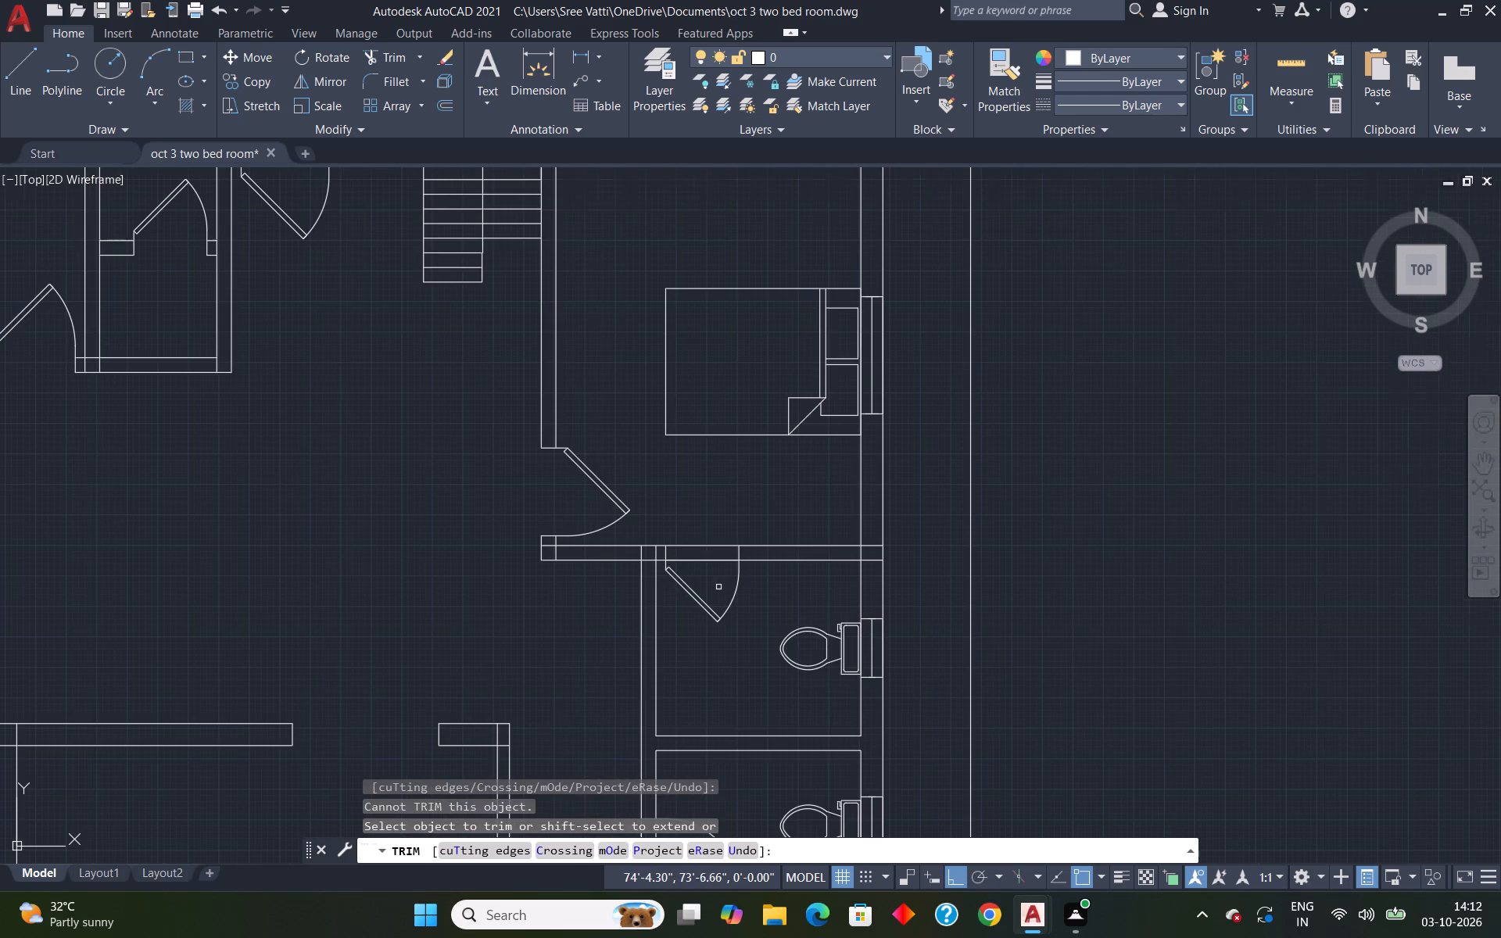
drag(722, 553, 722, 507)
drag(701, 576, 704, 564)
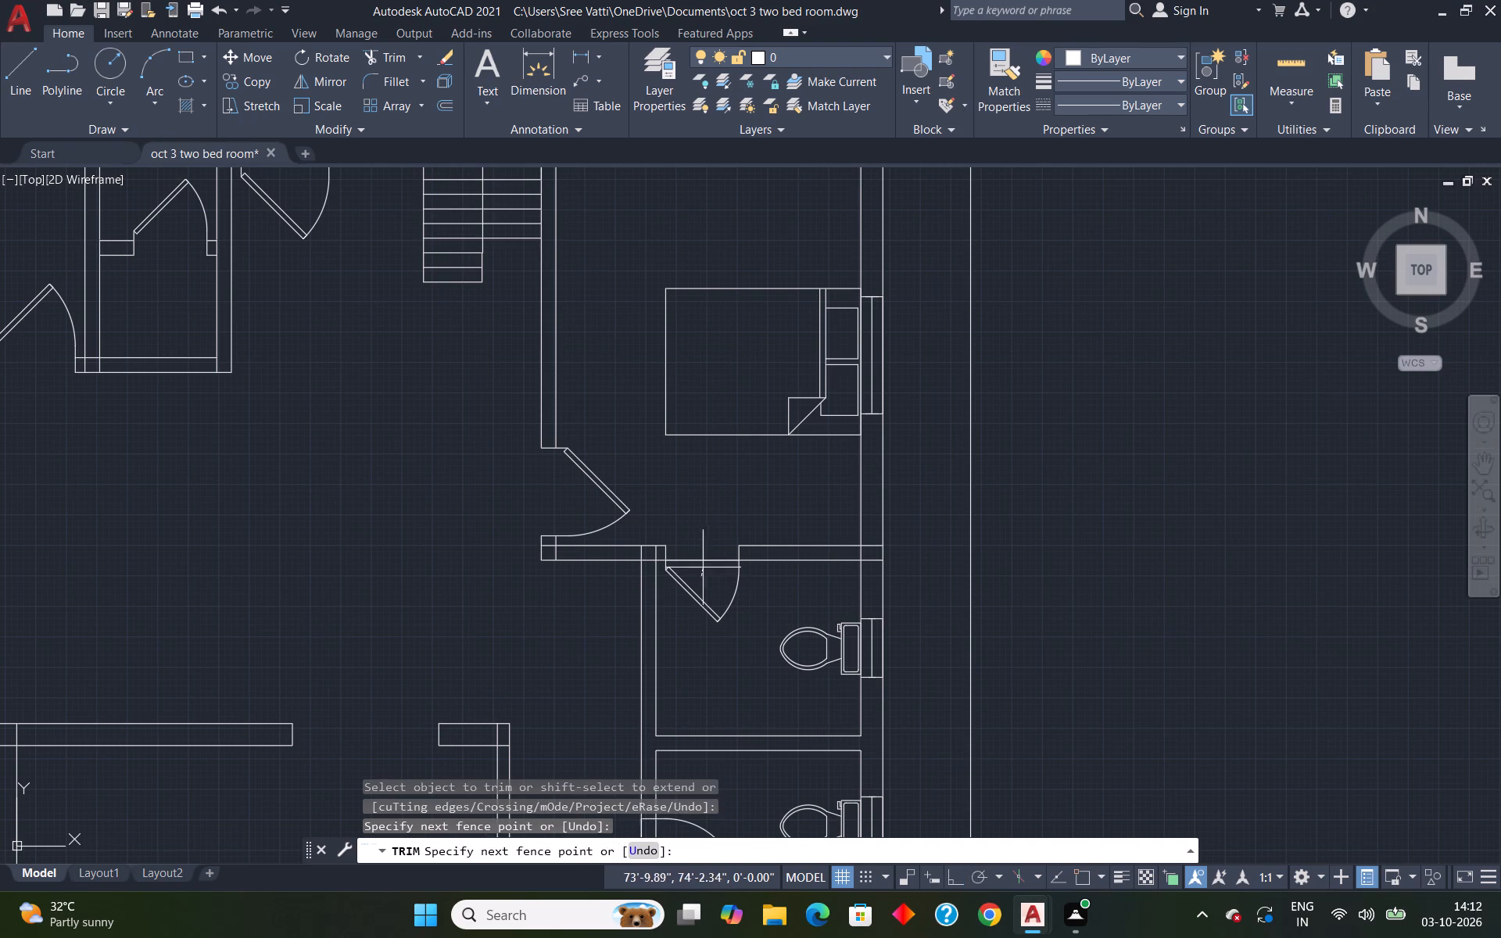
drag(704, 564, 704, 538)
scroll(704, 538, down, 3)
scroll(690, 626, up, 4)
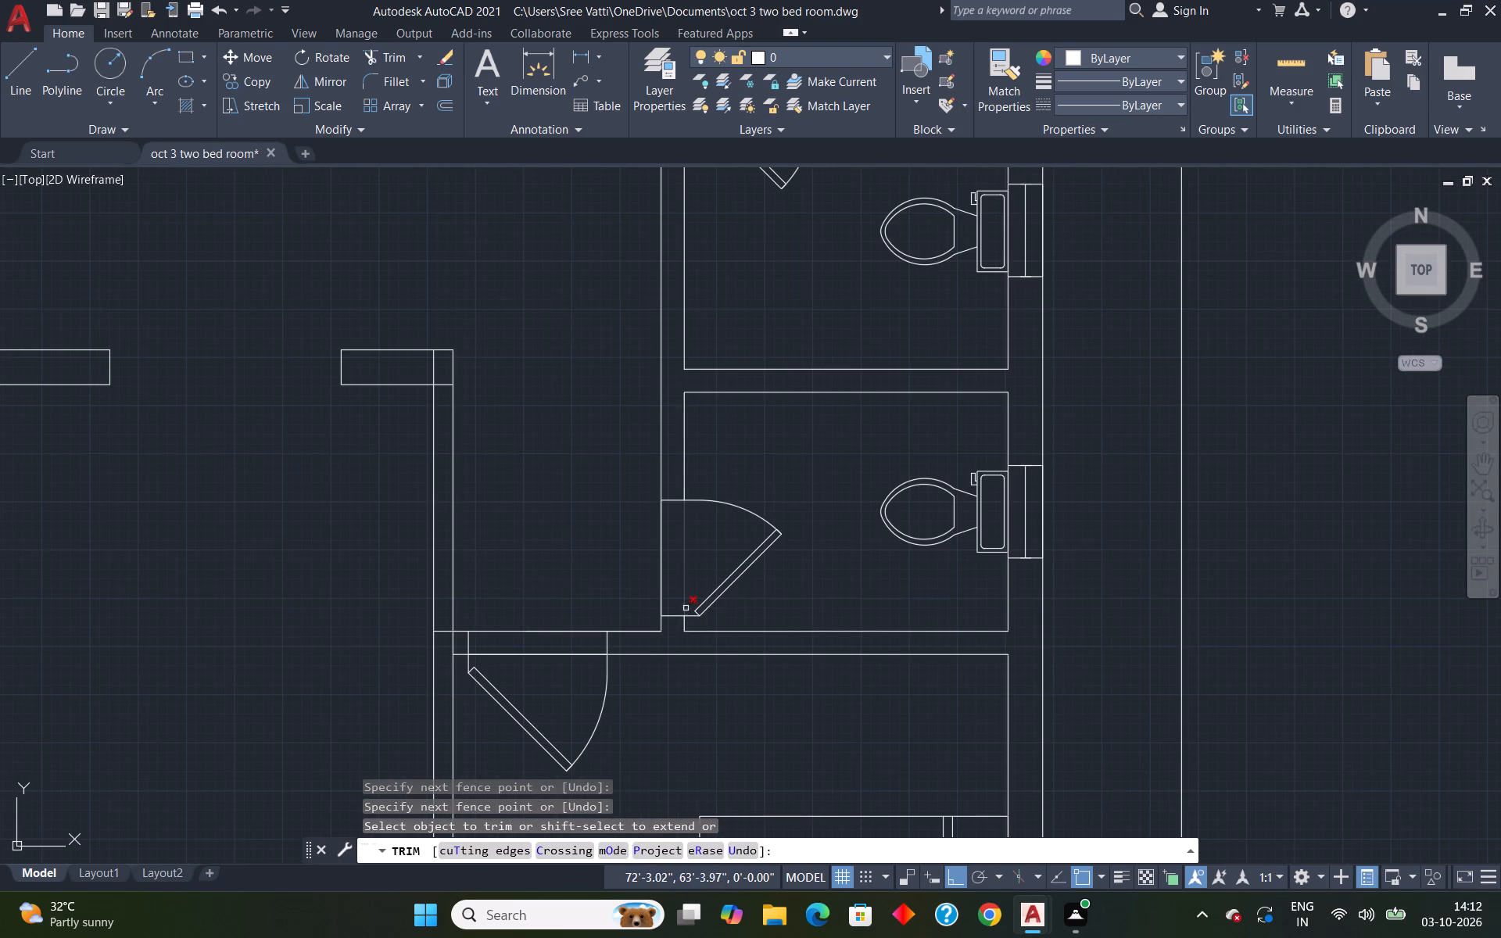
drag(700, 568, 624, 567)
drag(563, 676, 572, 569)
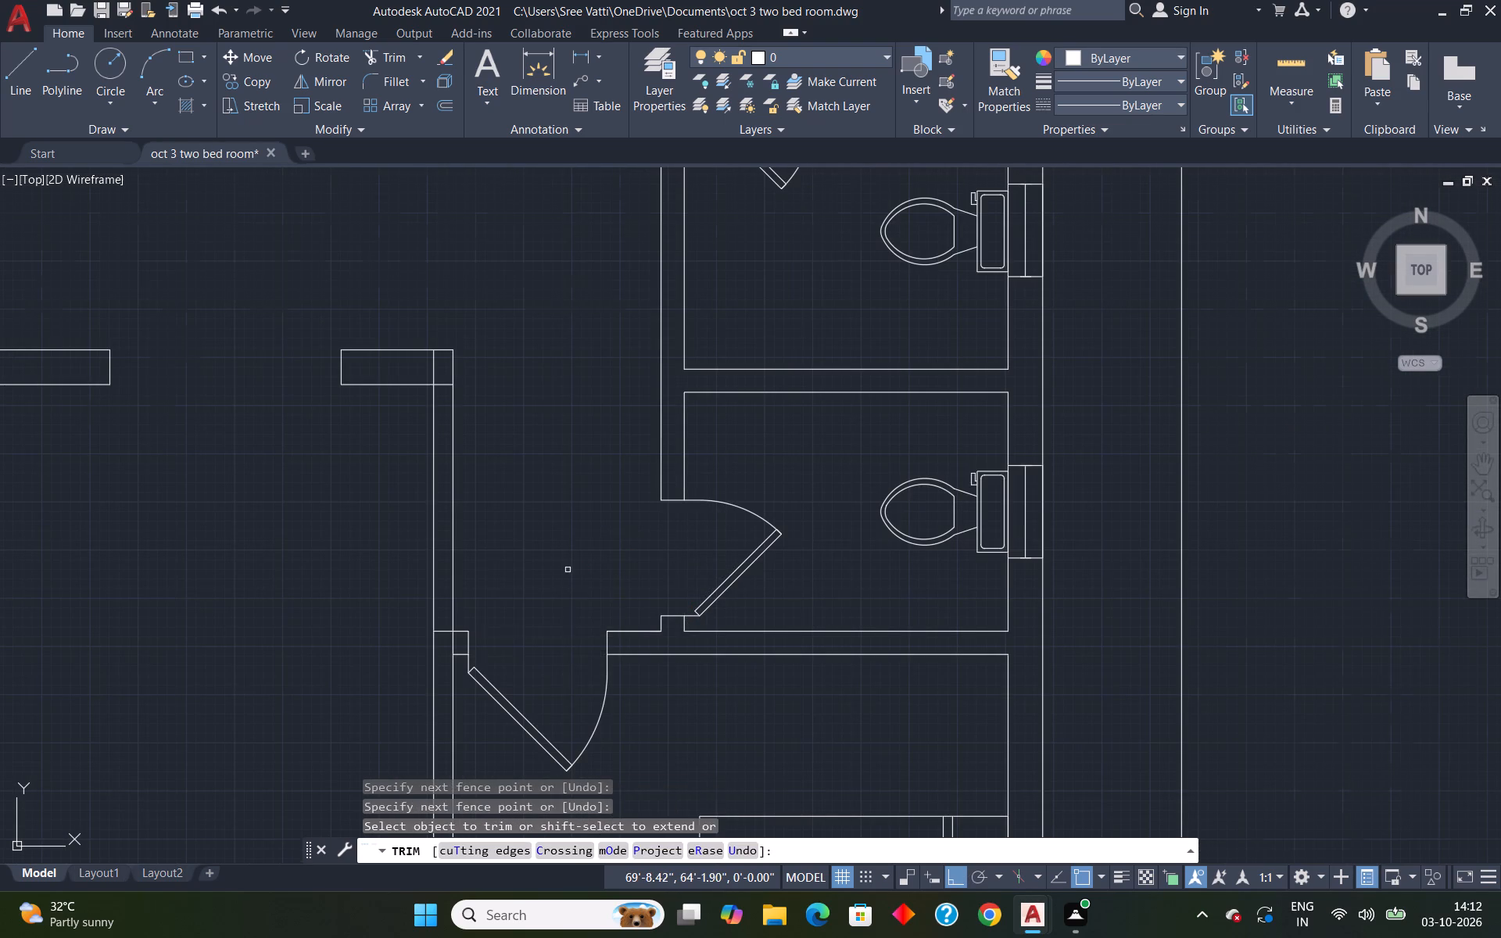
scroll(568, 570, down, 4)
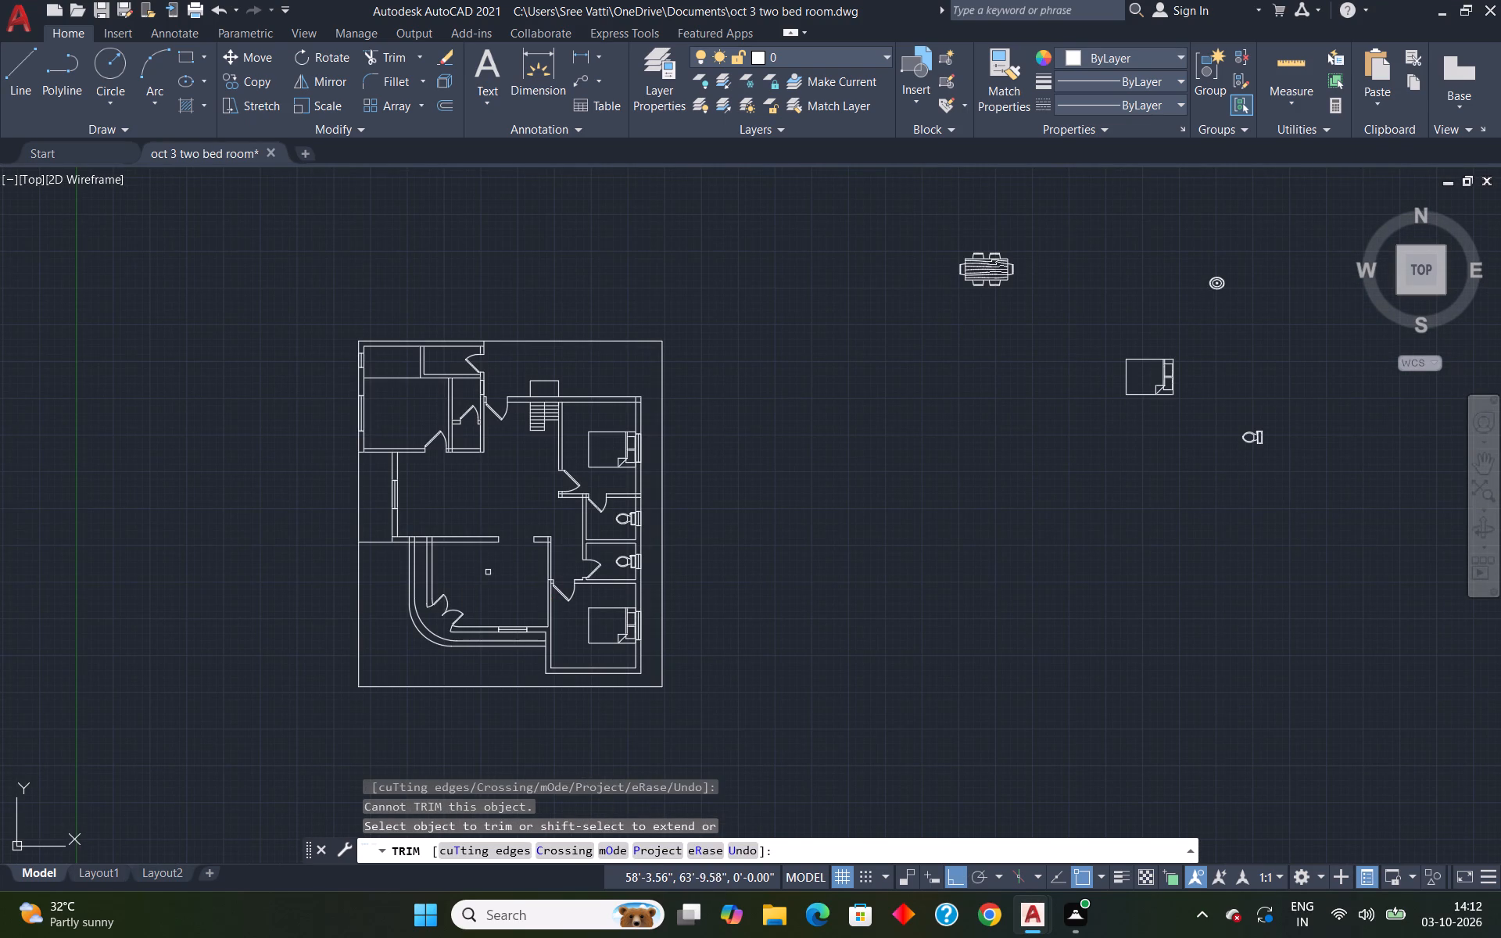
scroll(491, 571, up, 1)
scroll(494, 569, down, 1)
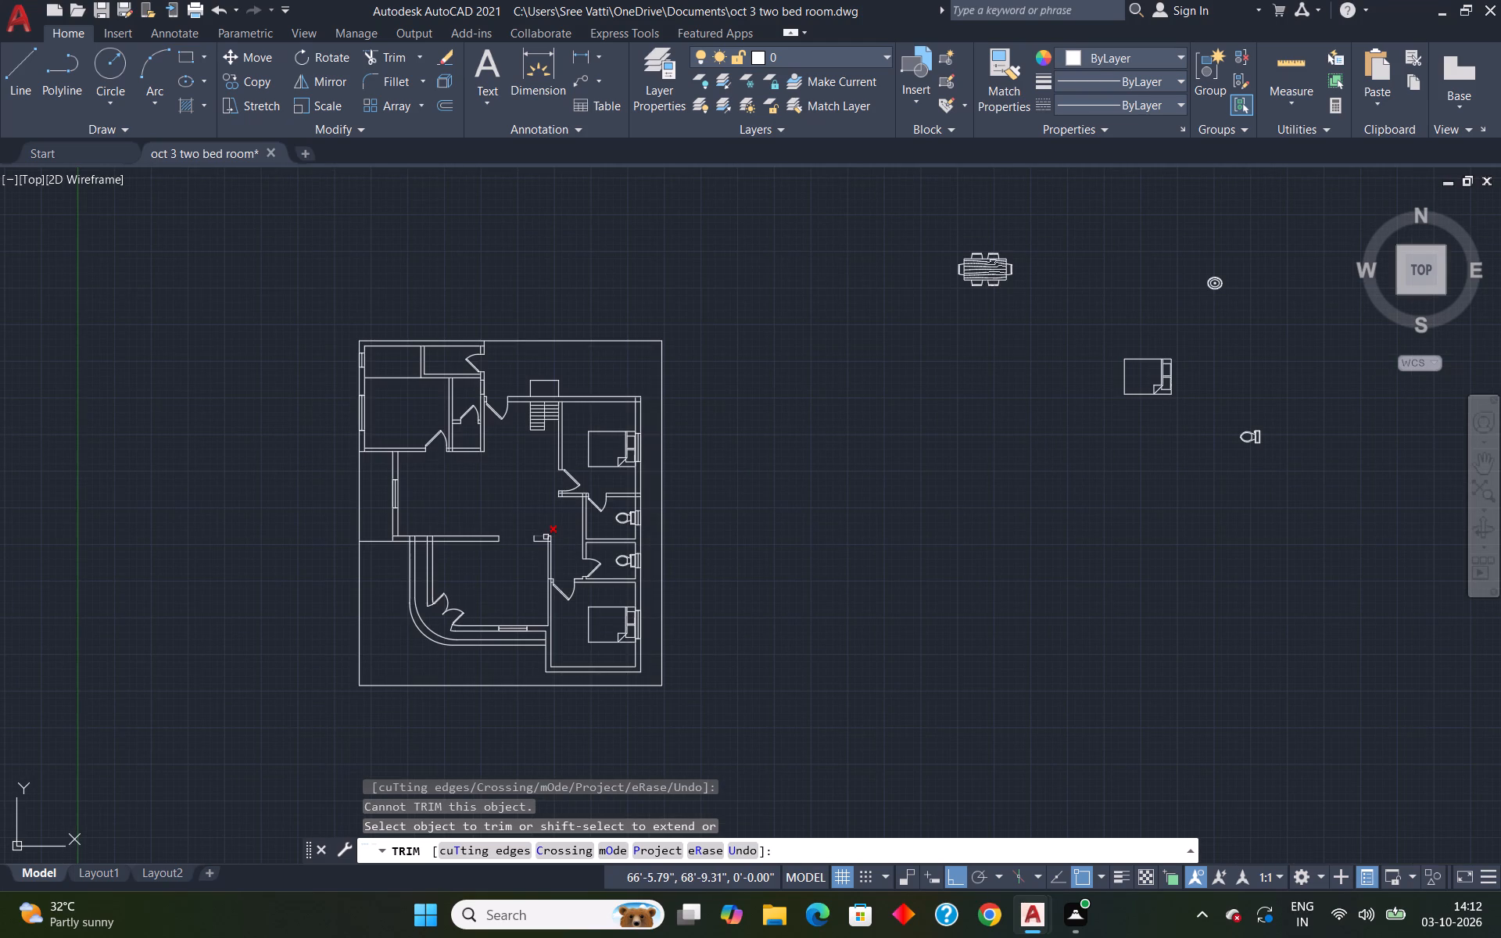
key(Escape)
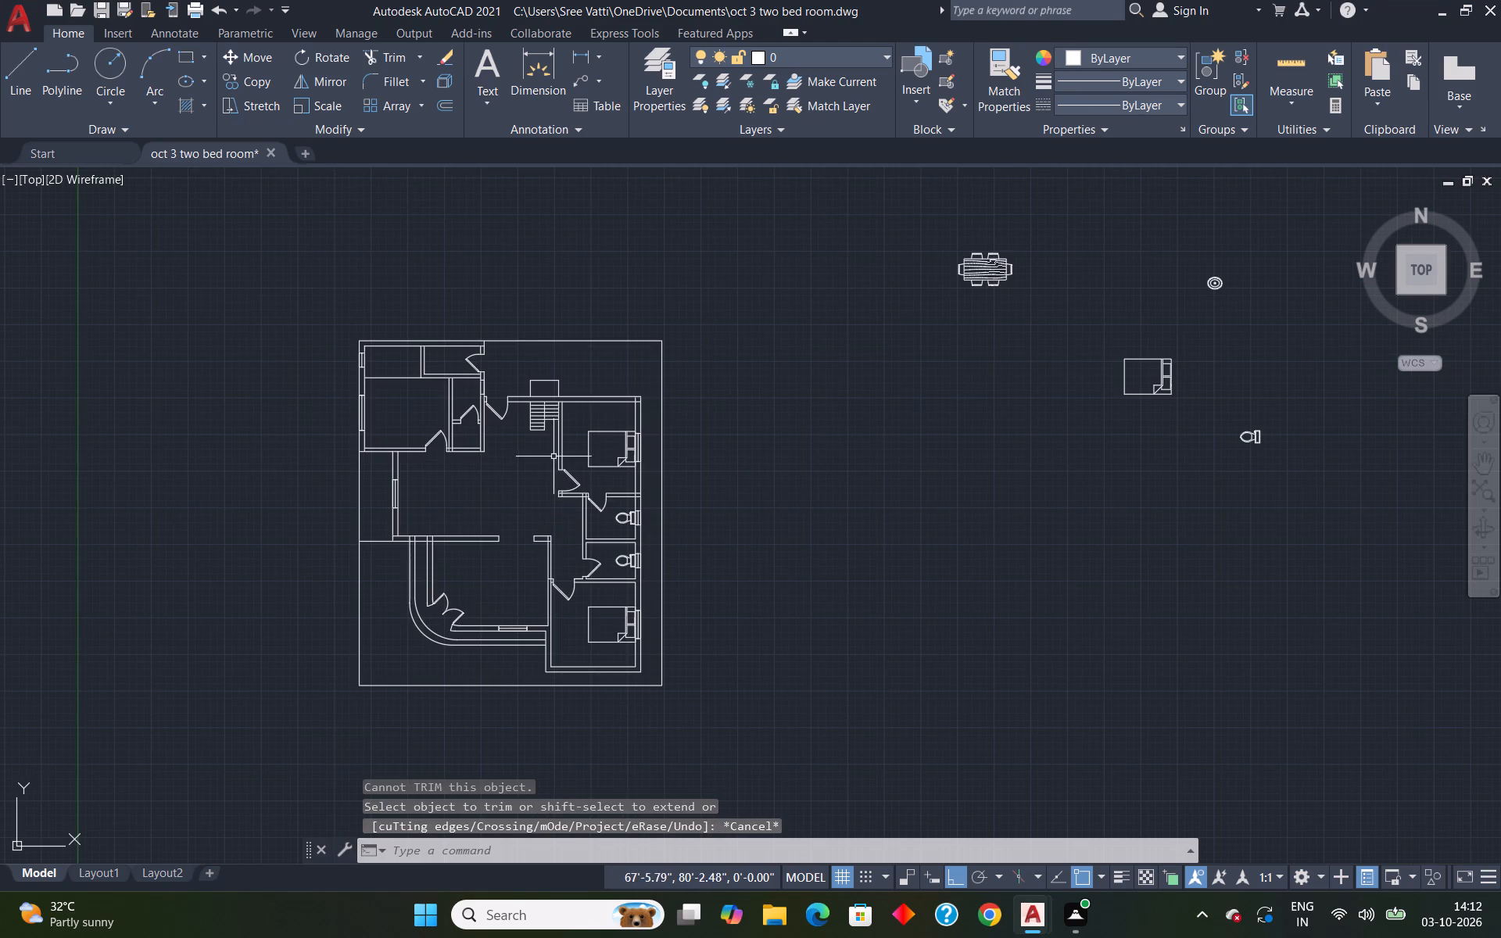
Rotate the spare toilet beside the plan a quarter turn counterclockwise about its tank's back midpoint, so the tank faces up.
scroll(554, 456, down, 2)
scroll(452, 499, up, 3)
scroll(477, 478, down, 2)
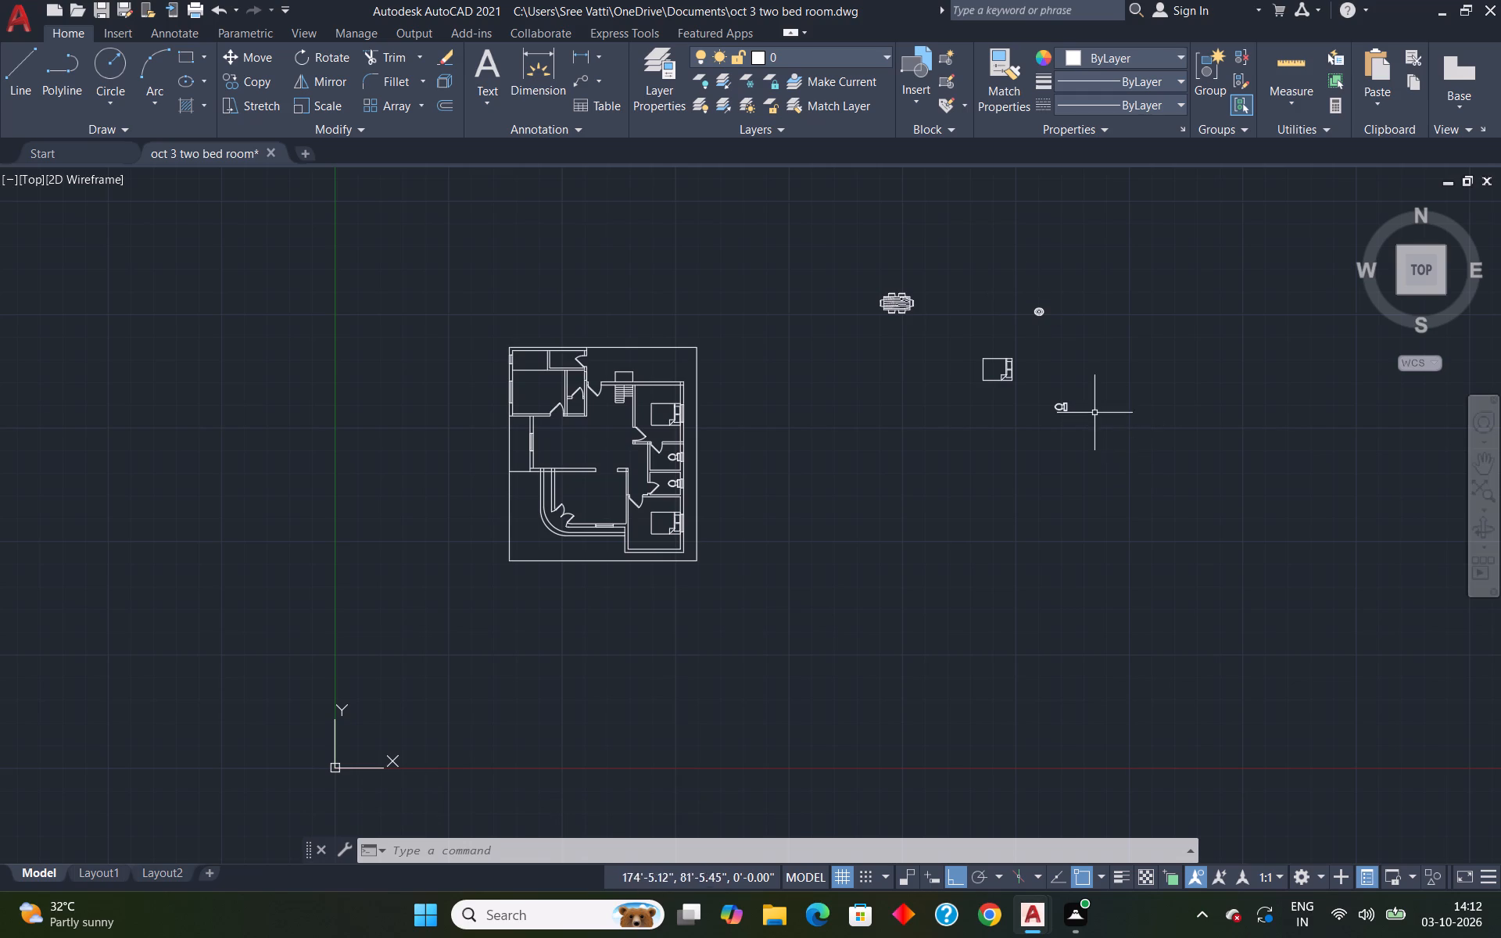
scroll(1088, 401, up, 3)
drag(894, 383, 981, 383)
drag(1048, 499, 1048, 514)
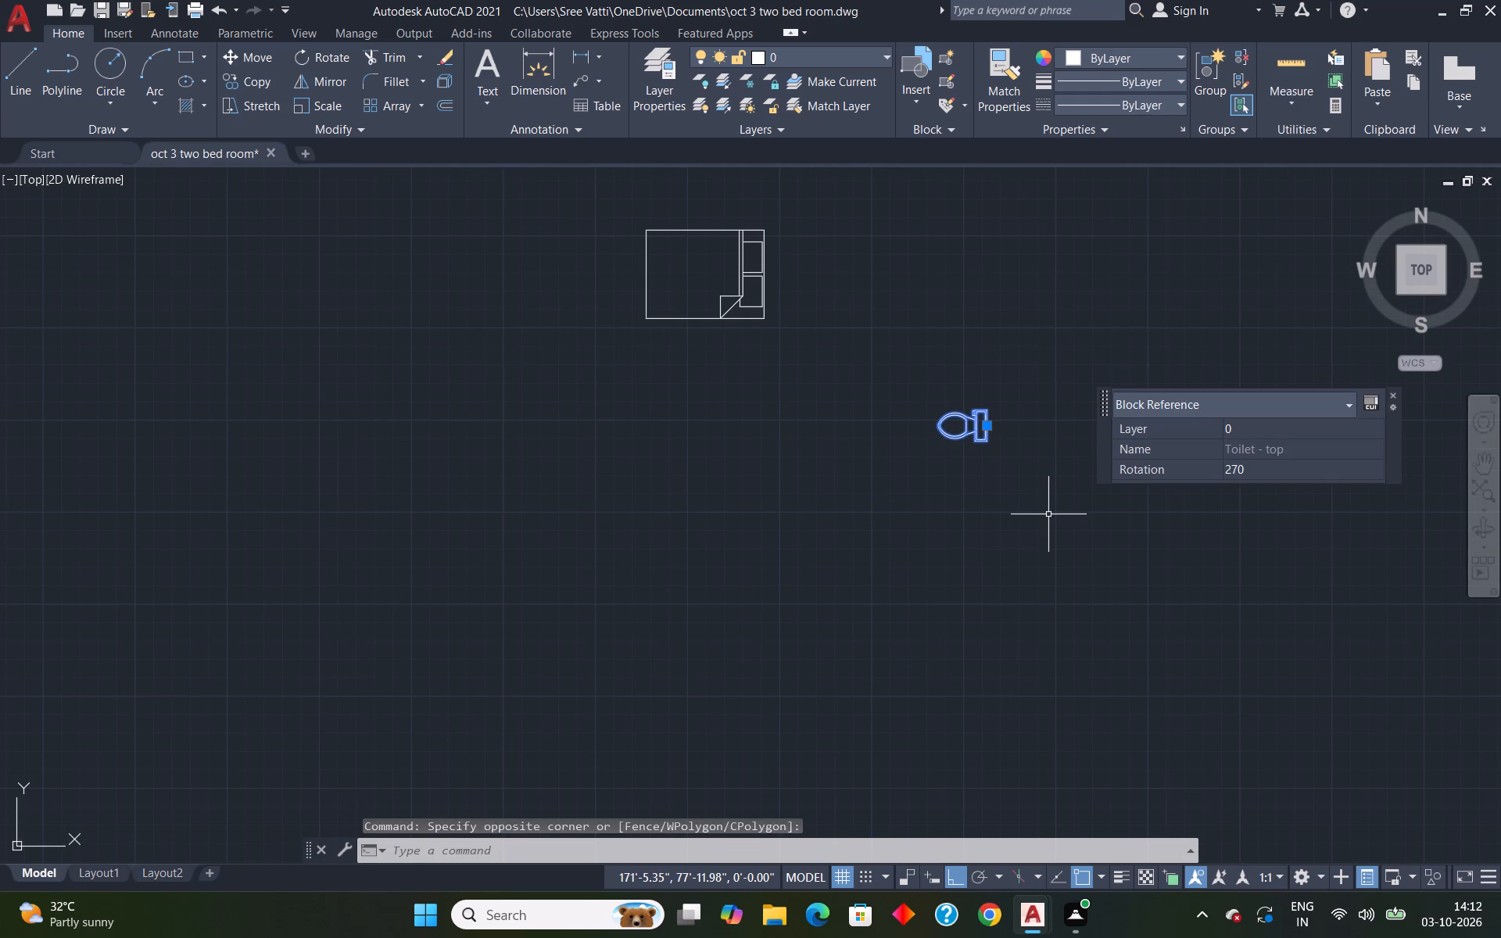
text(ro)
key(Return)
scroll(1003, 431, up, 3)
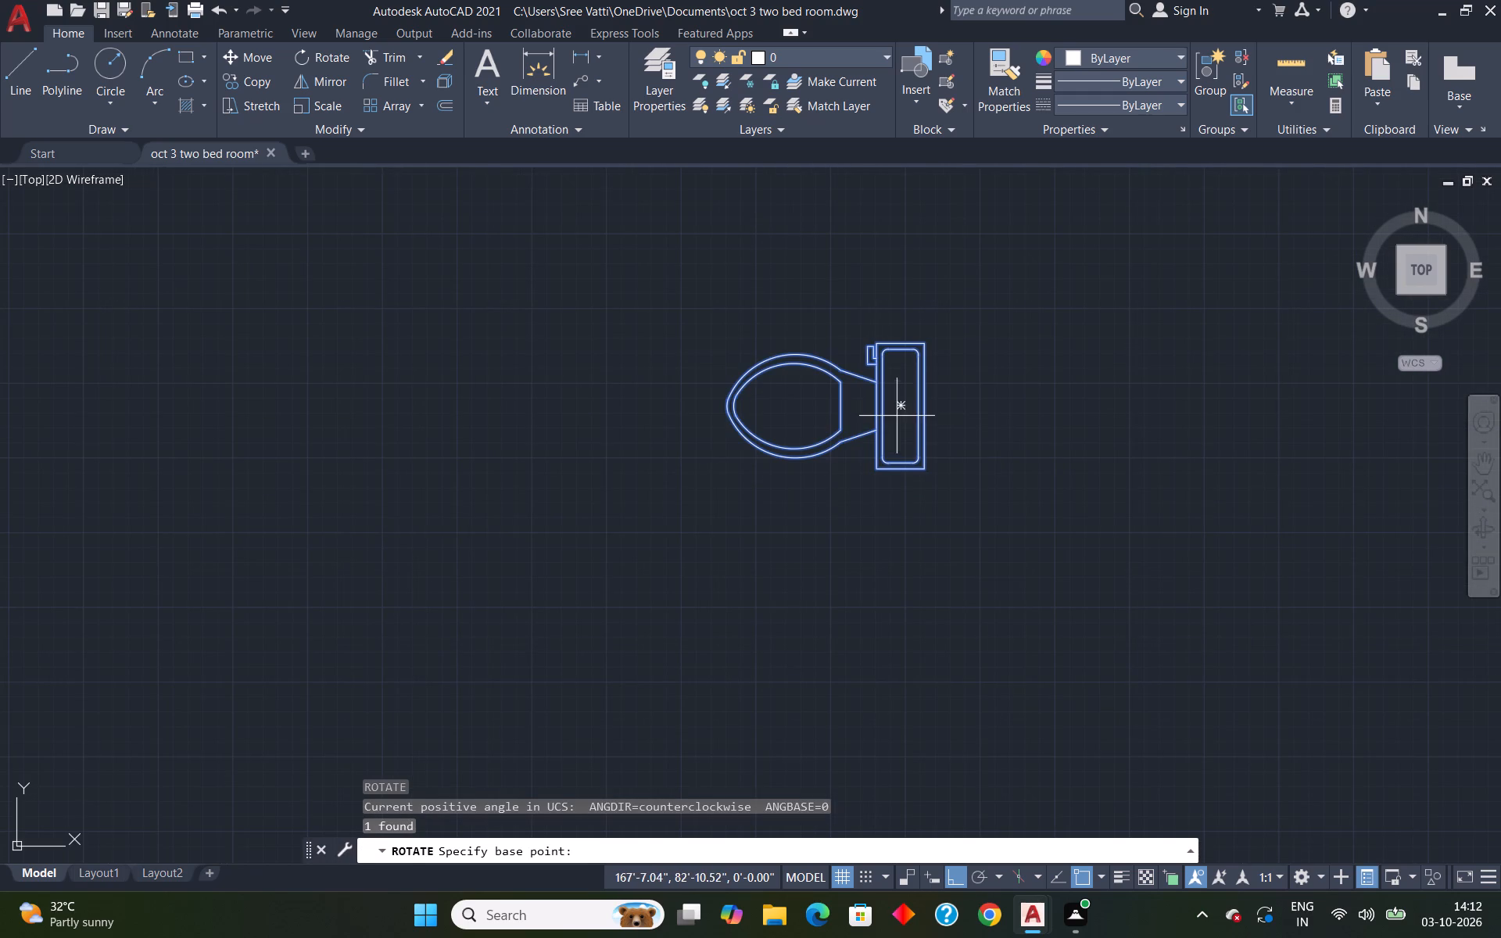
click(926, 405)
click(922, 339)
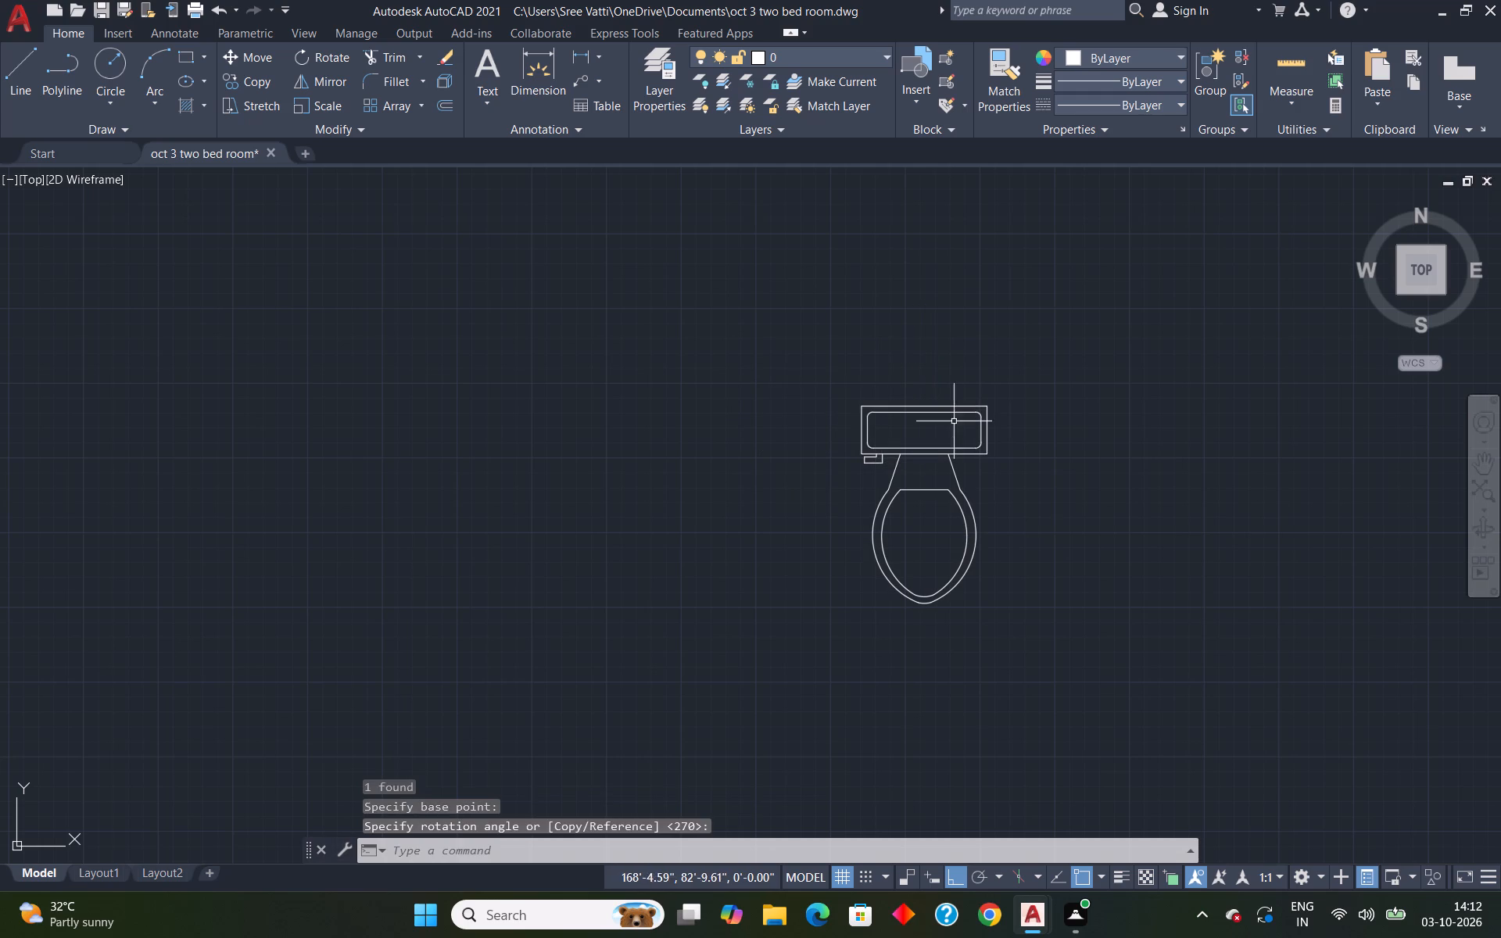
Move the rotated toilet into the small toilet room left of the entrance, seating the tank's back against the upper wall.
drag(811, 356, 835, 356)
drag(1048, 678, 1051, 695)
key(m)
key(Return)
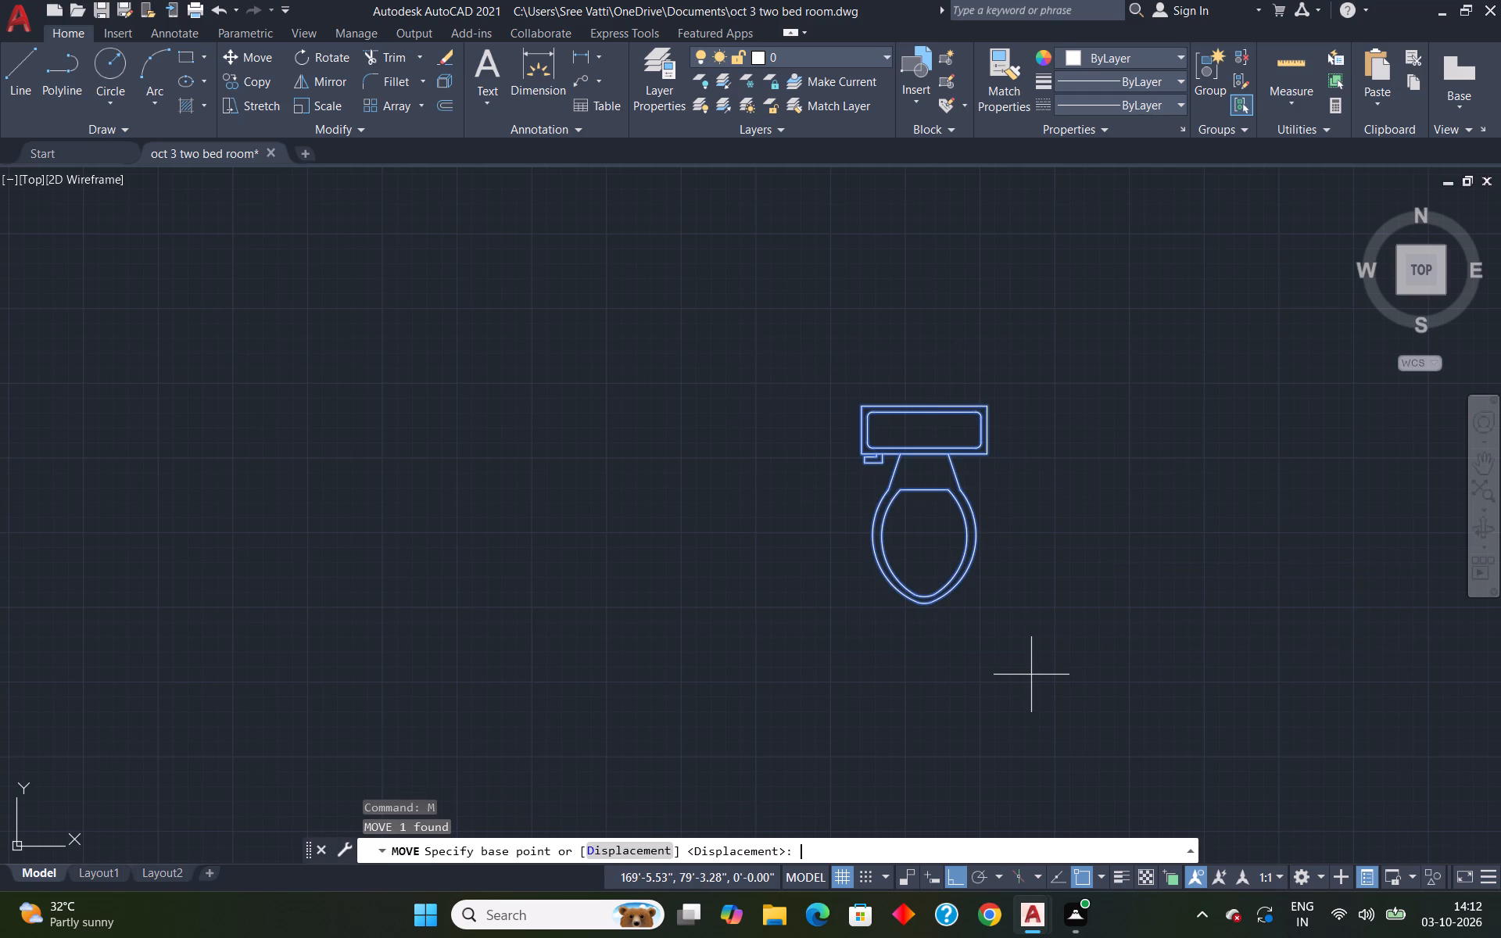
click(927, 411)
scroll(919, 414, down, 5)
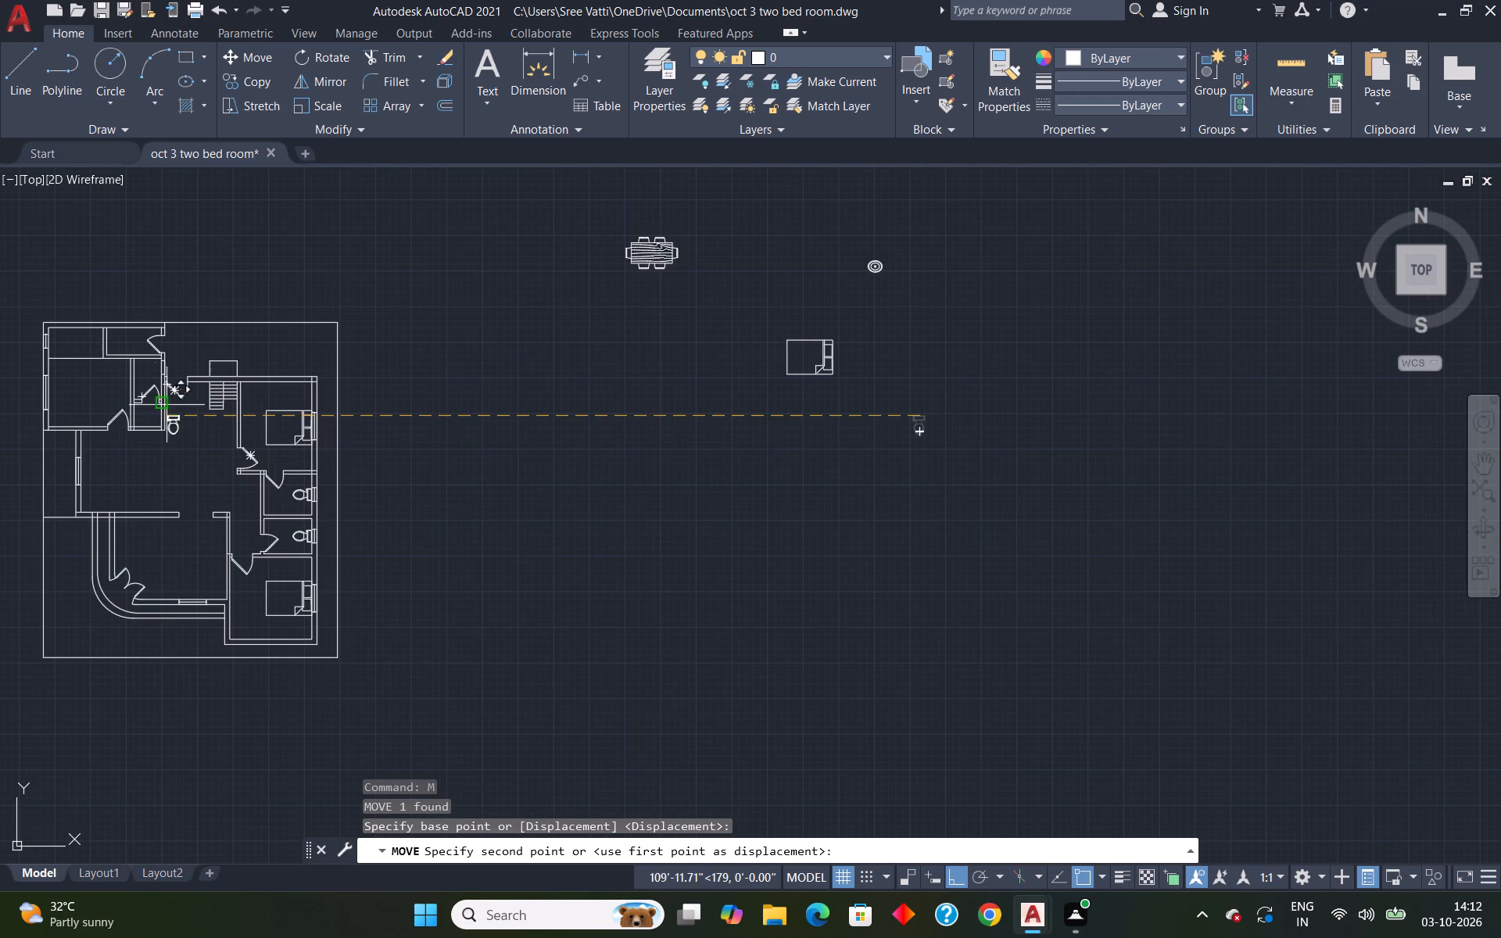
scroll(128, 385, up, 4)
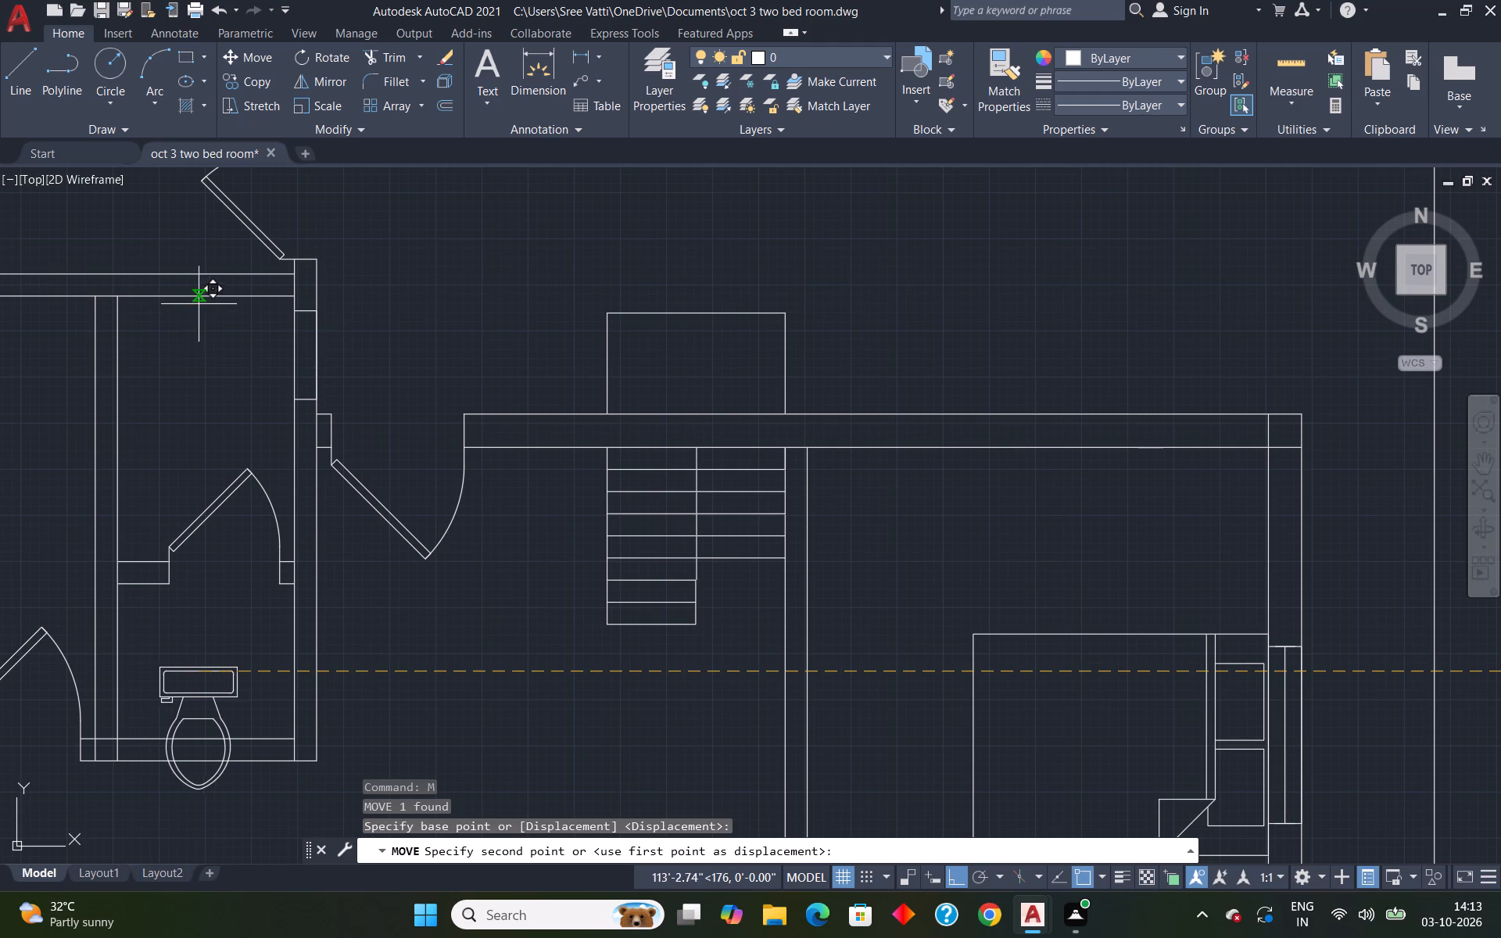
click(203, 296)
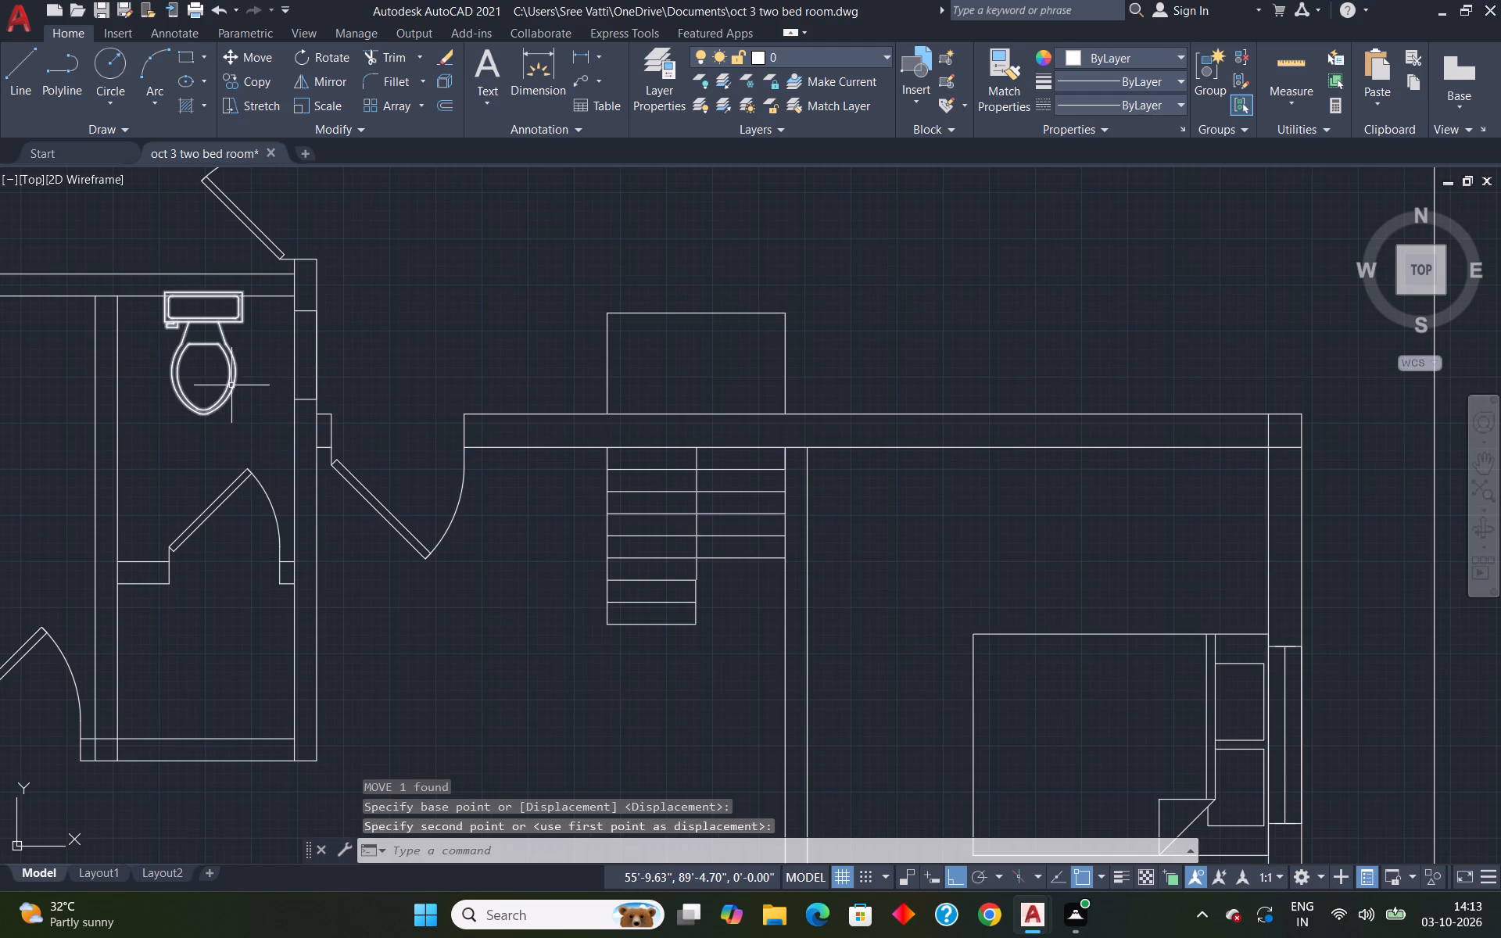
click(231, 384)
key(m)
key(Return)
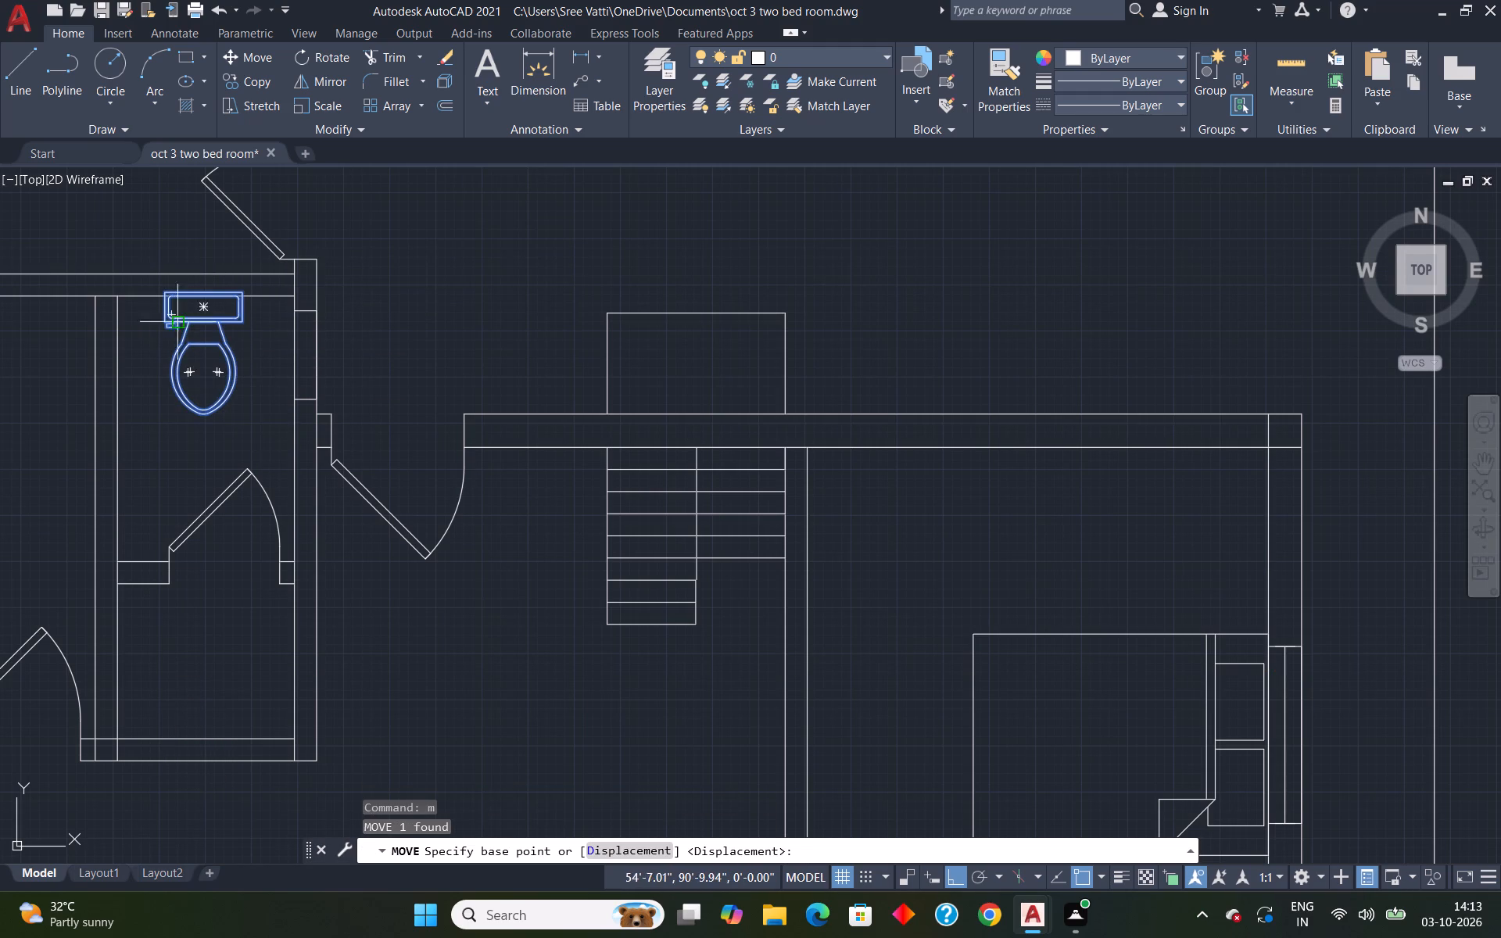
click(206, 300)
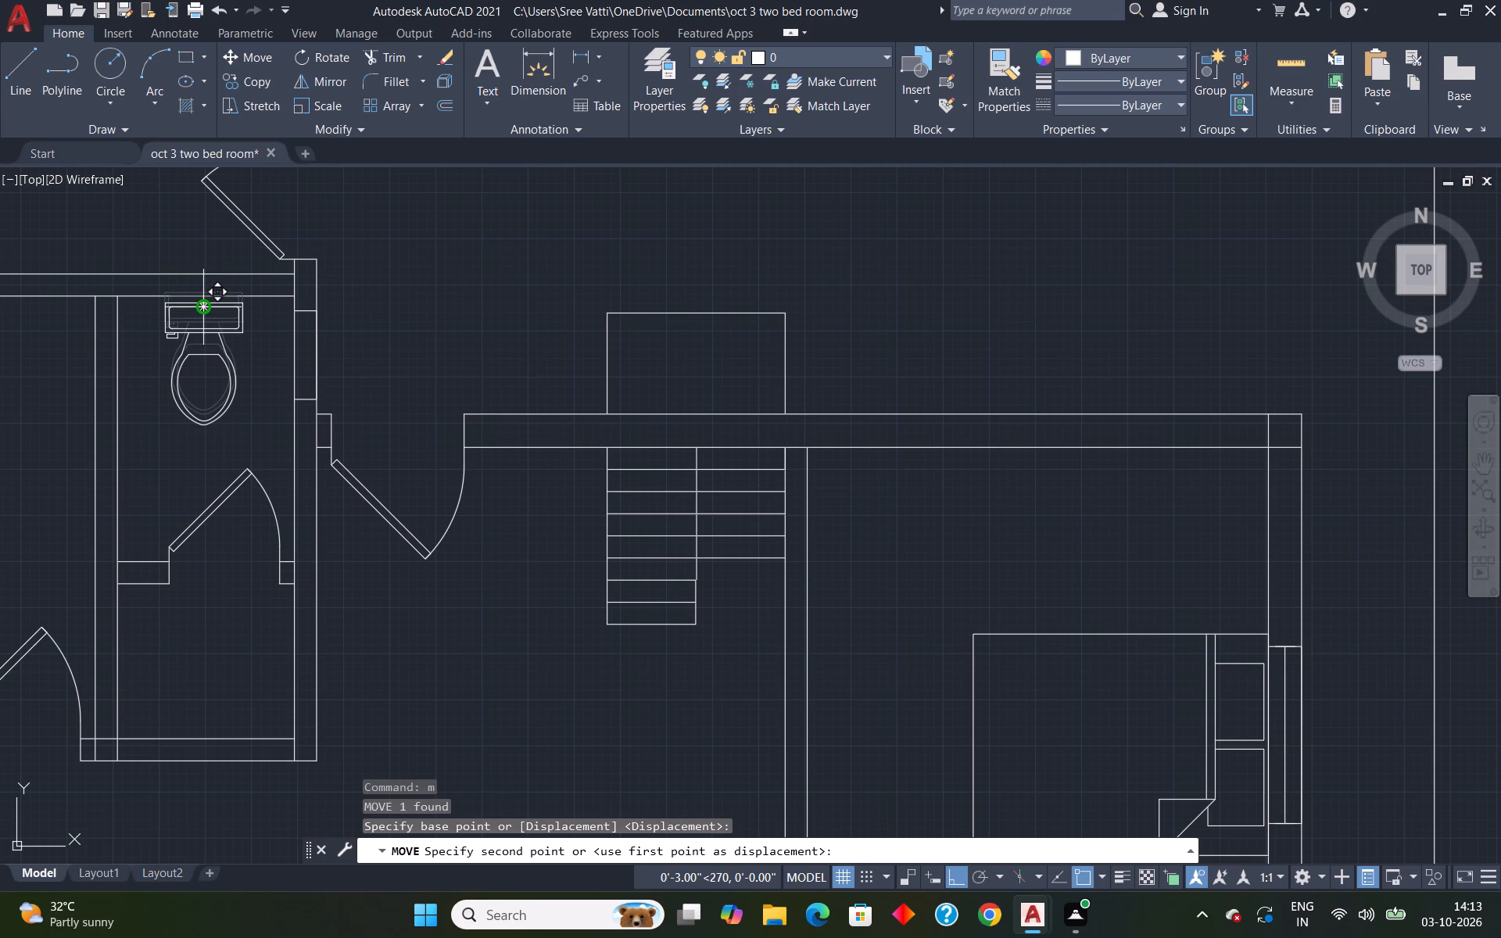
click(202, 302)
Copy the spare oval sink onto the bottom wall of the small wash area below the upper-left toilet room.
scroll(322, 381, down, 2)
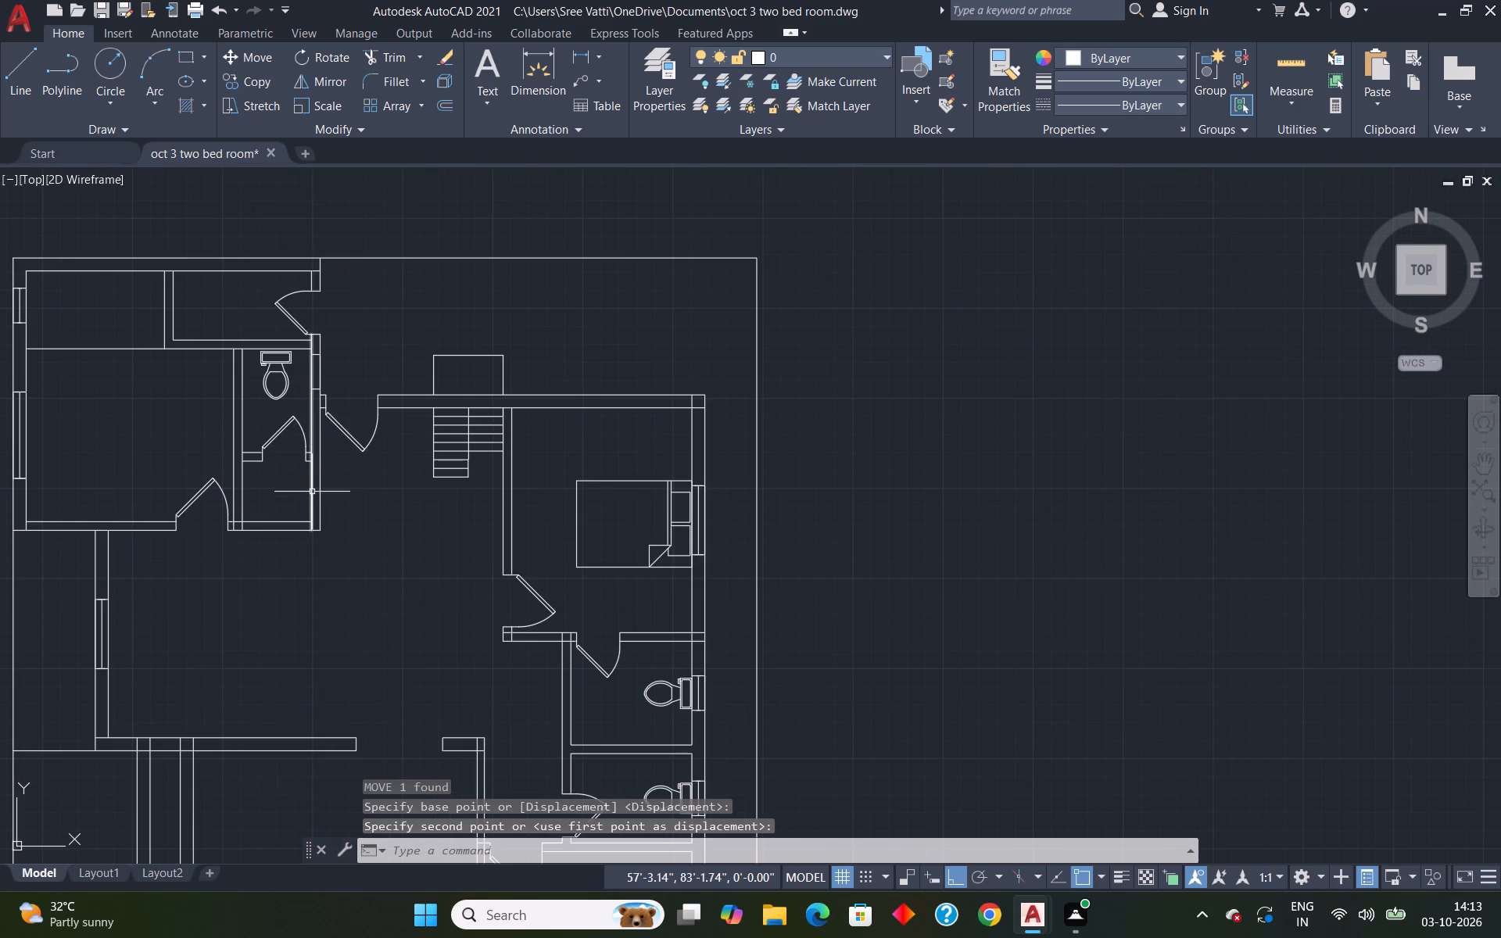
scroll(849, 444, down, 4)
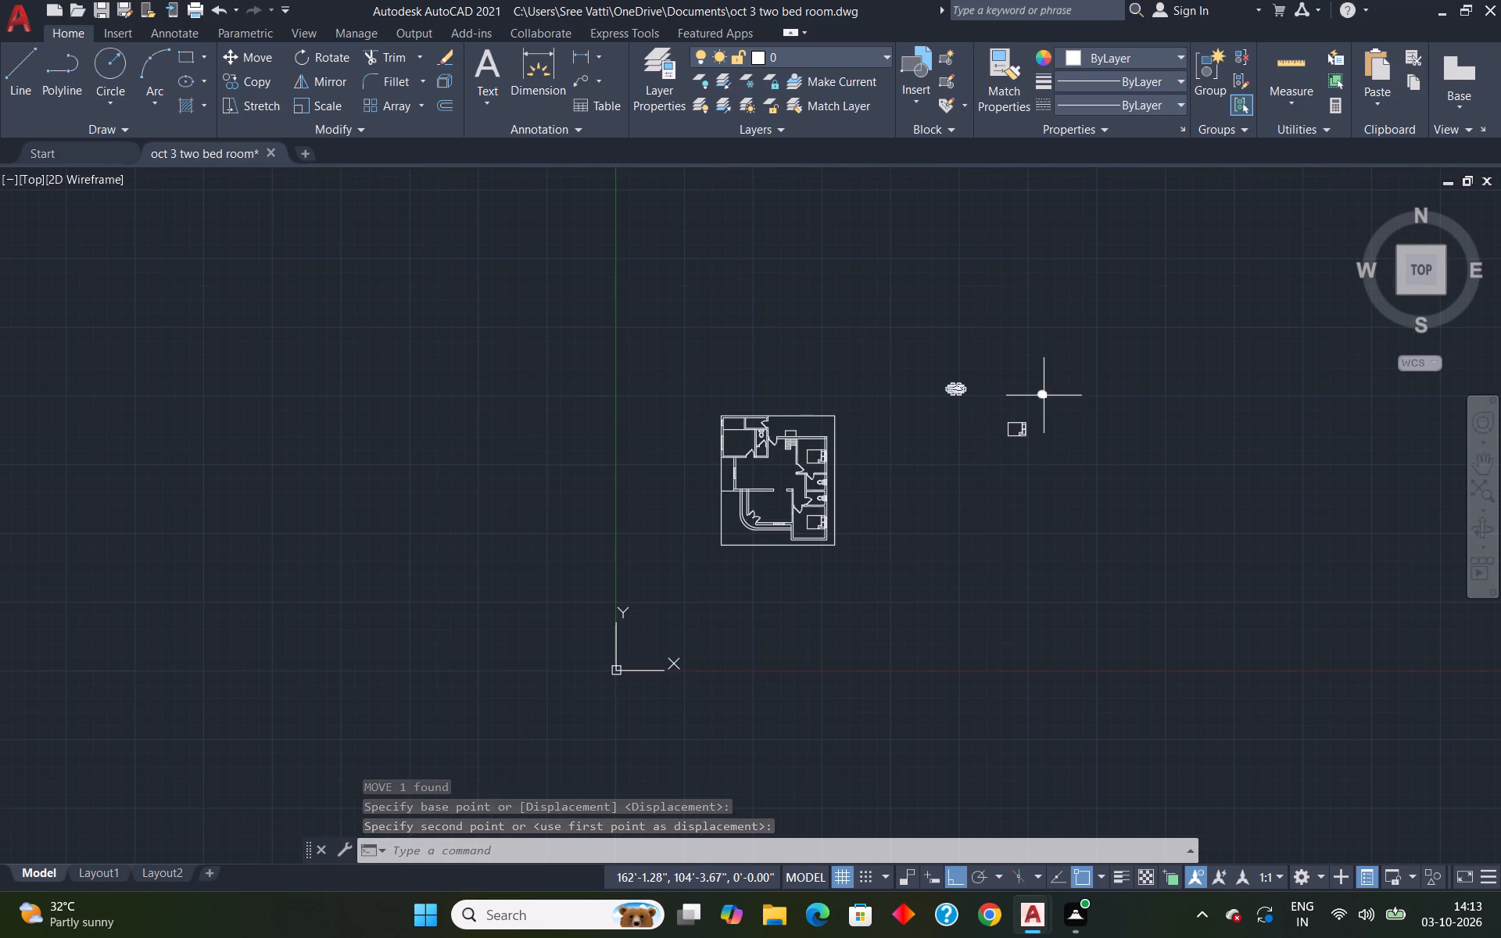
click(1042, 396)
key(c)
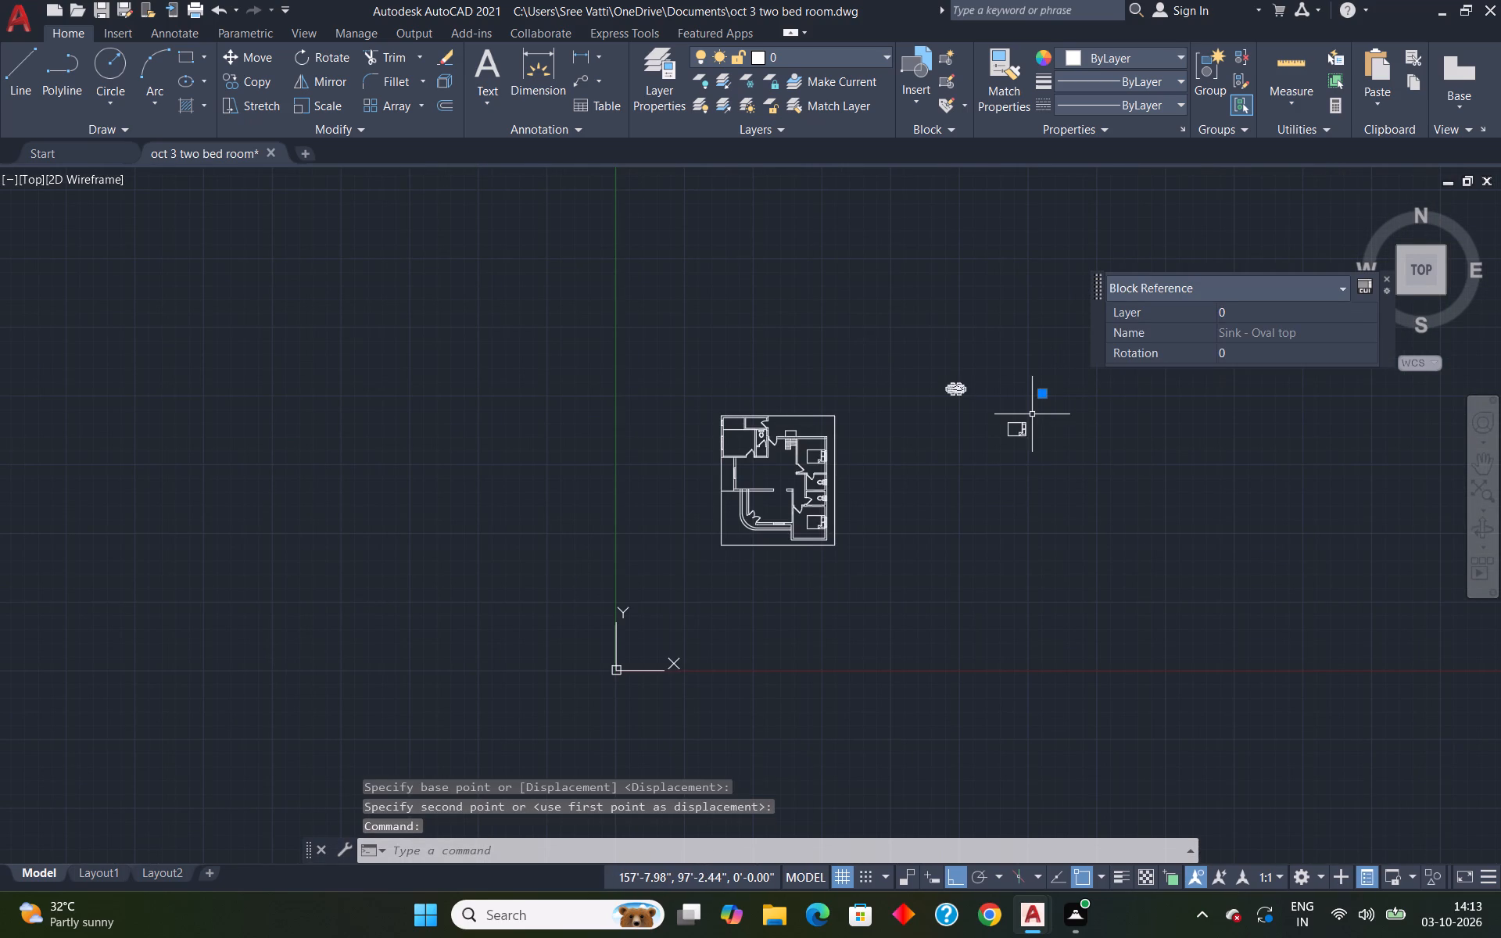
key(o)
key(Return)
scroll(1042, 403, up, 4)
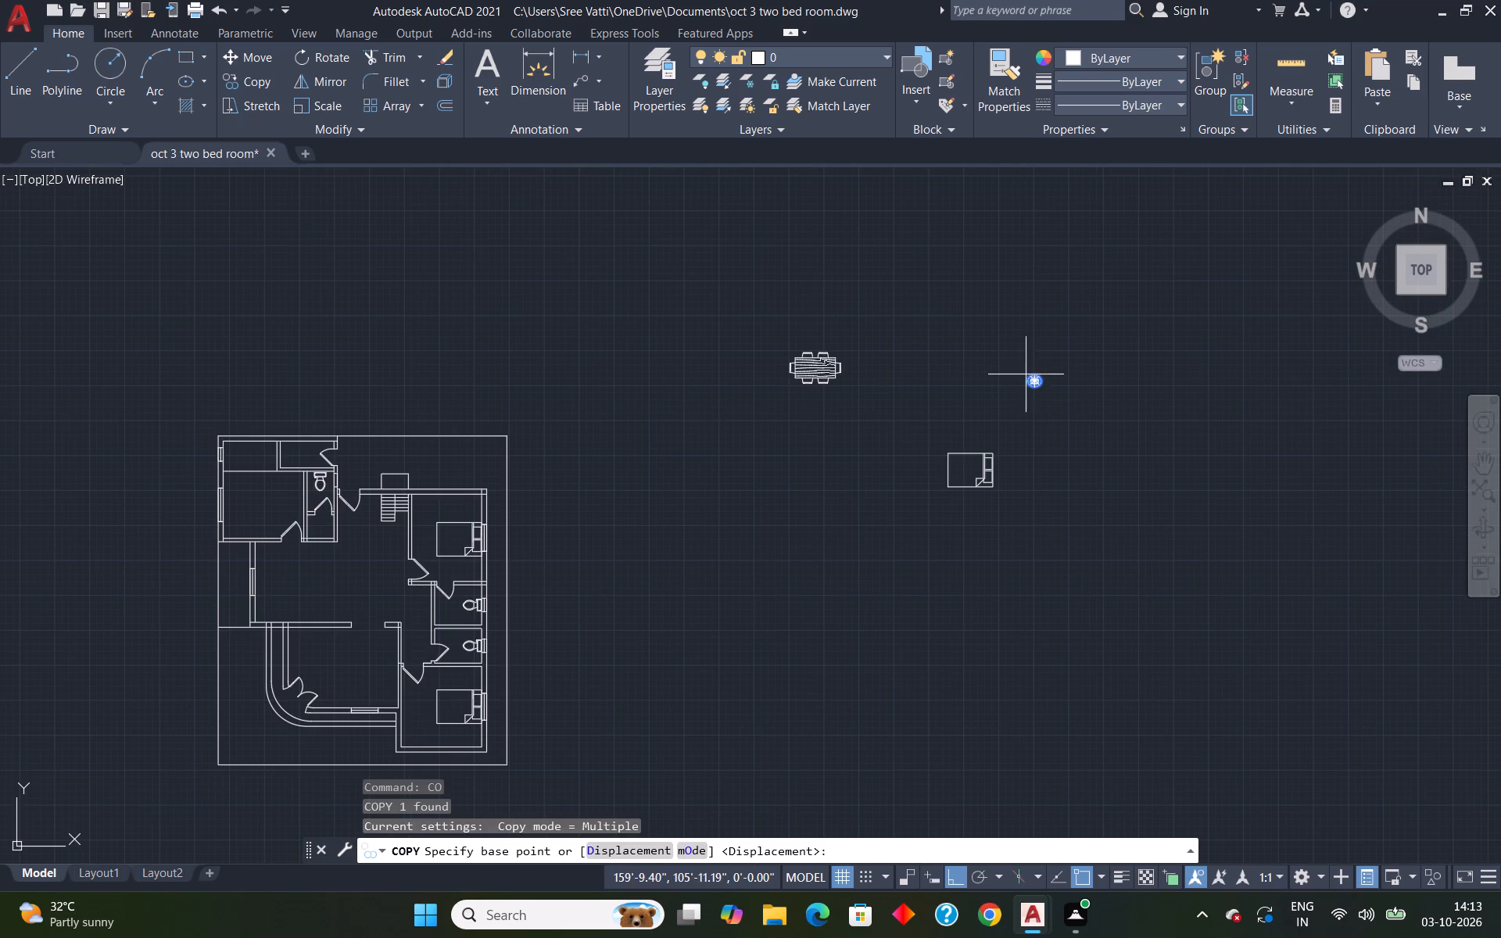
click(1037, 378)
scroll(308, 546, up, 1)
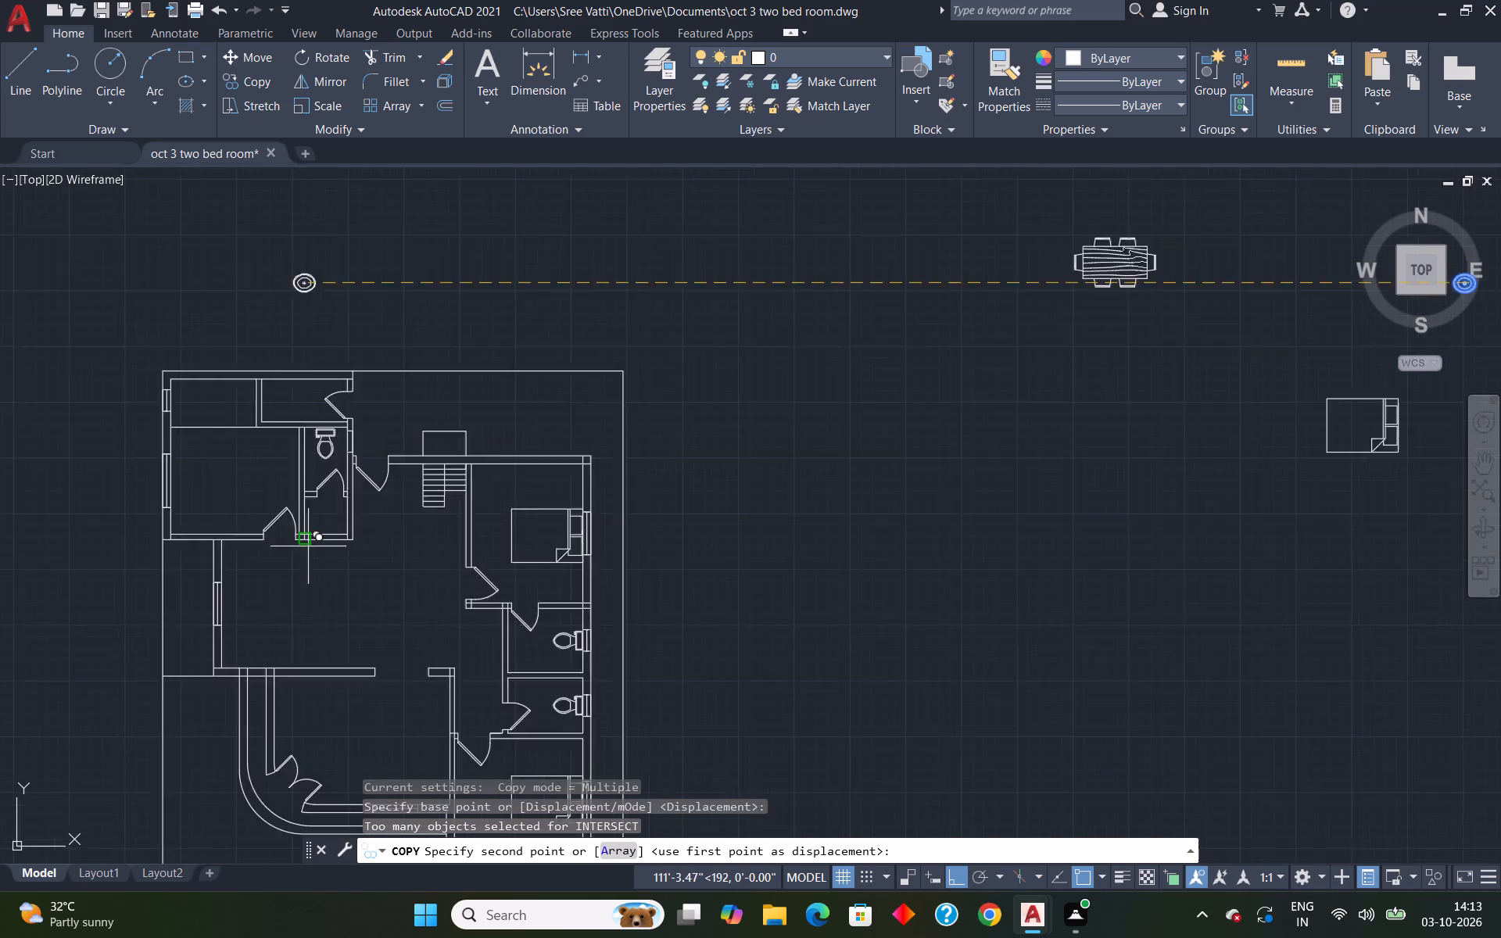
scroll(308, 546, up, 3)
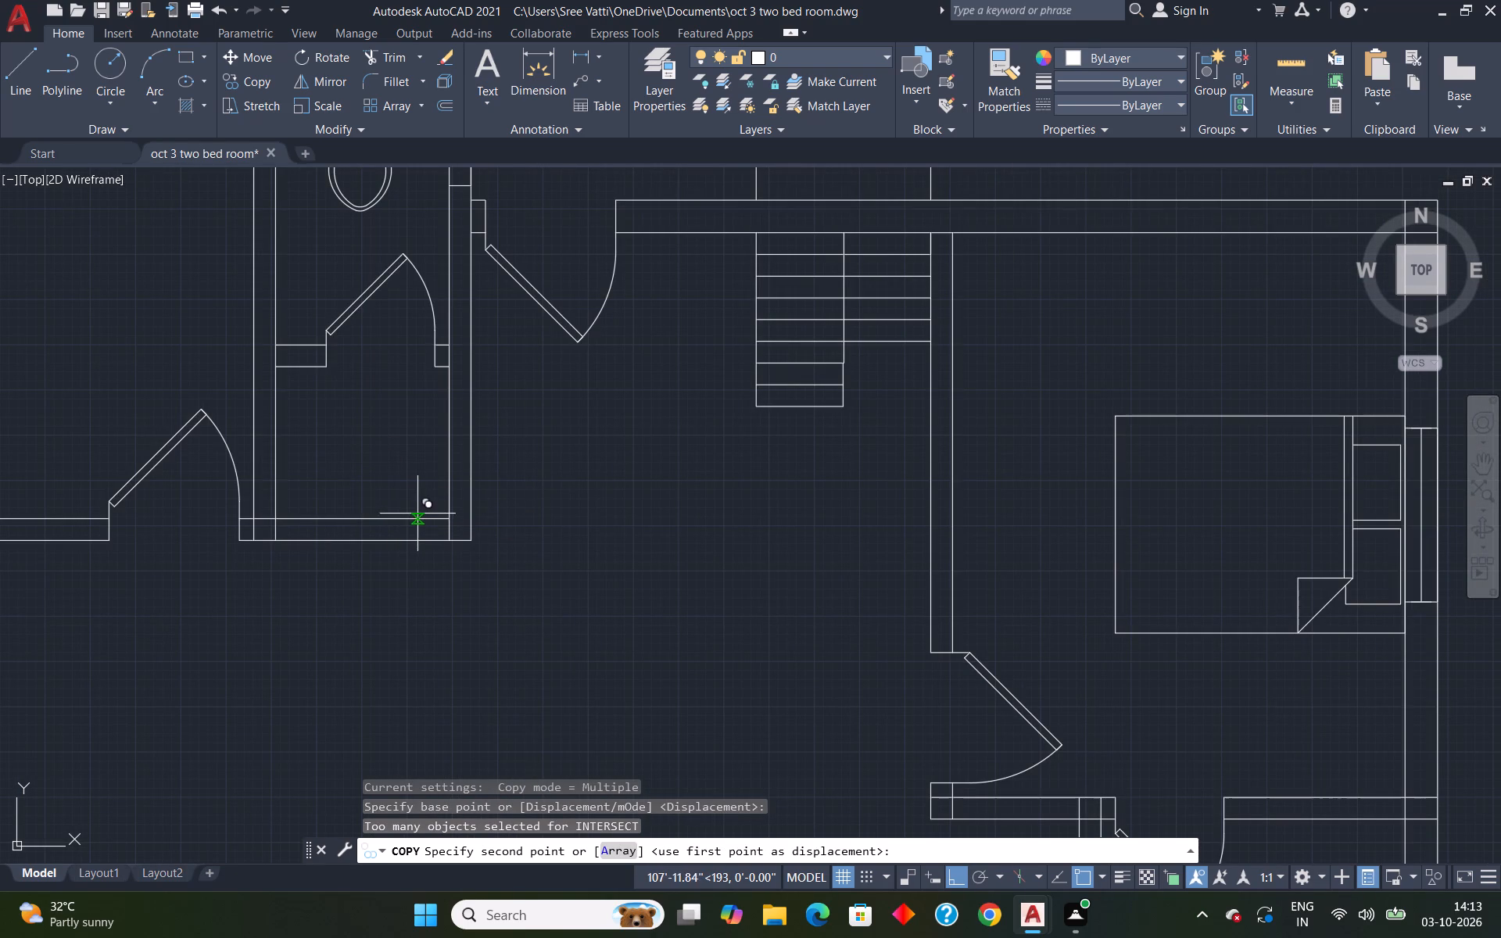
click(418, 514)
key(Escape)
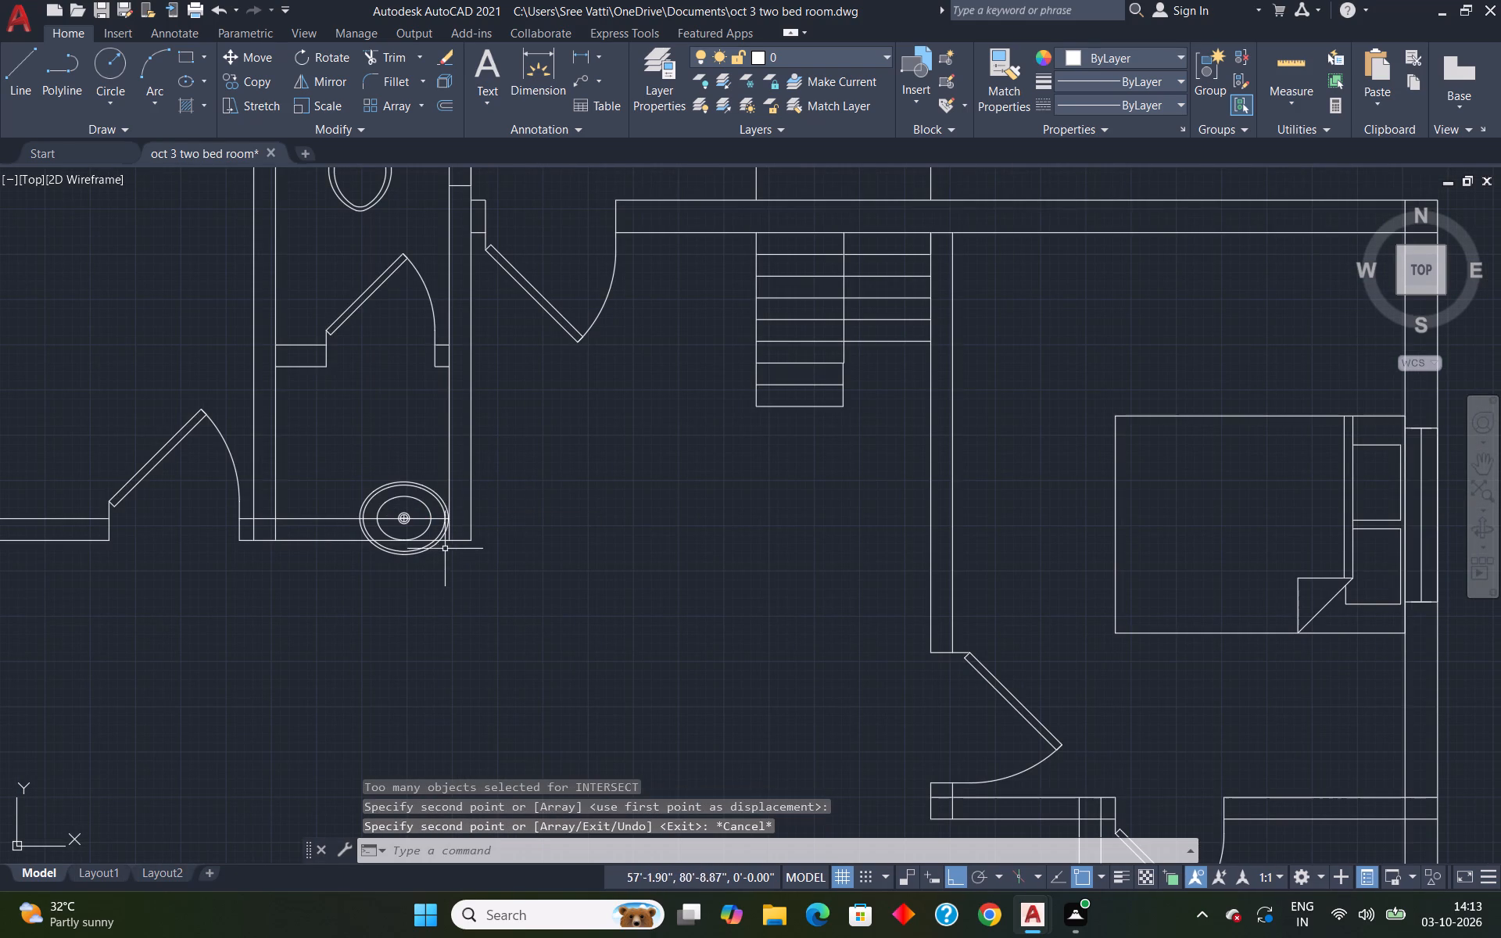
Move the copied oval sink up off the bottom wall, into the wash area's lower-right corner.
click(434, 545)
key(m)
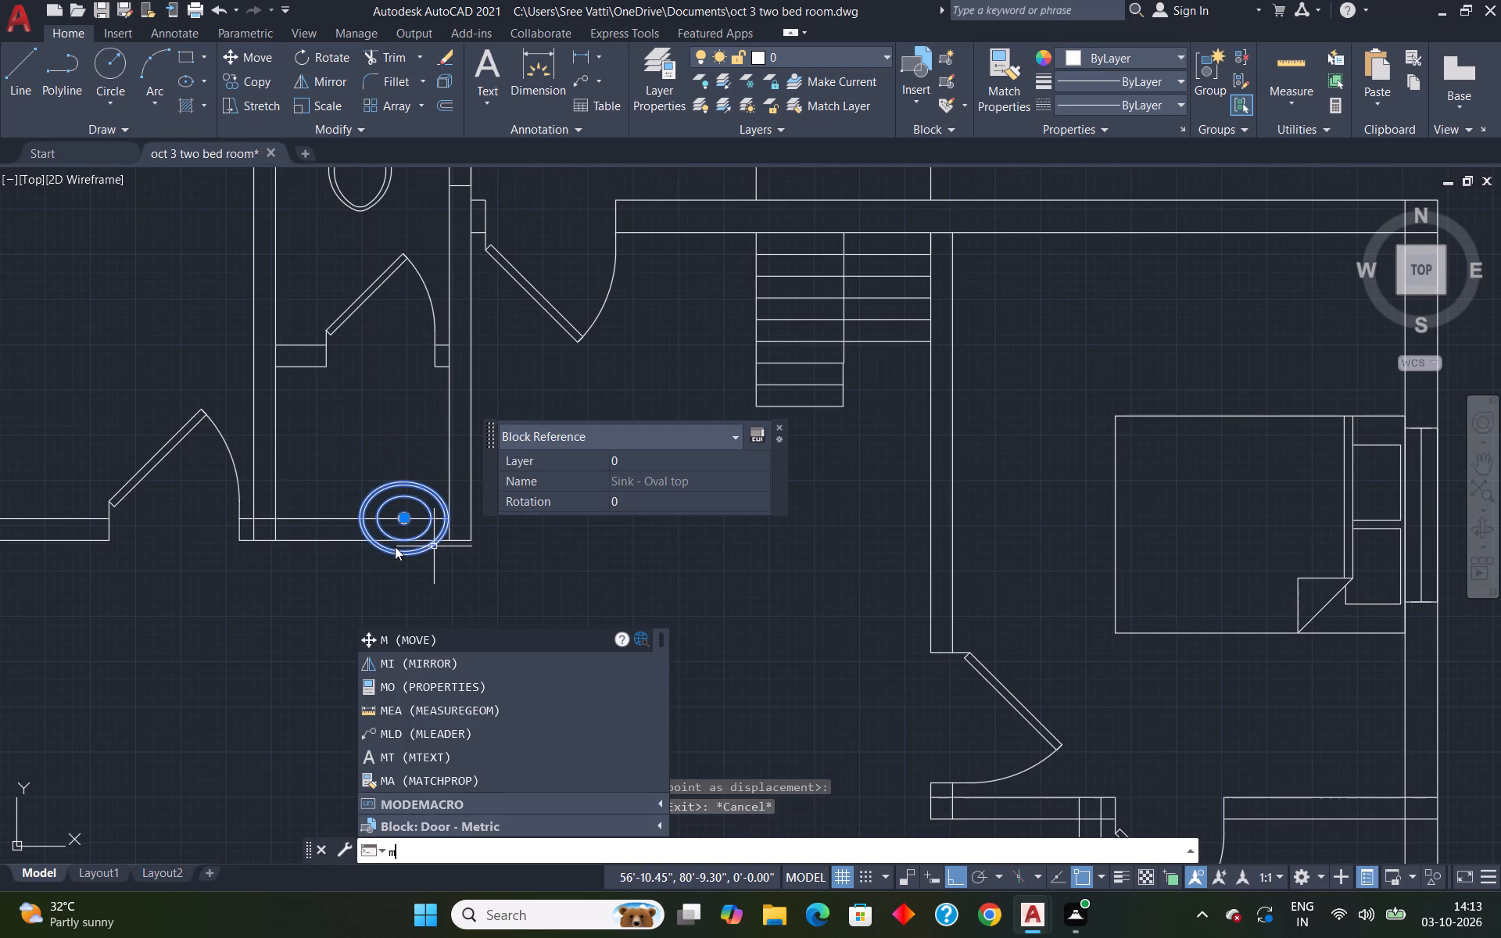
key(Return)
click(403, 564)
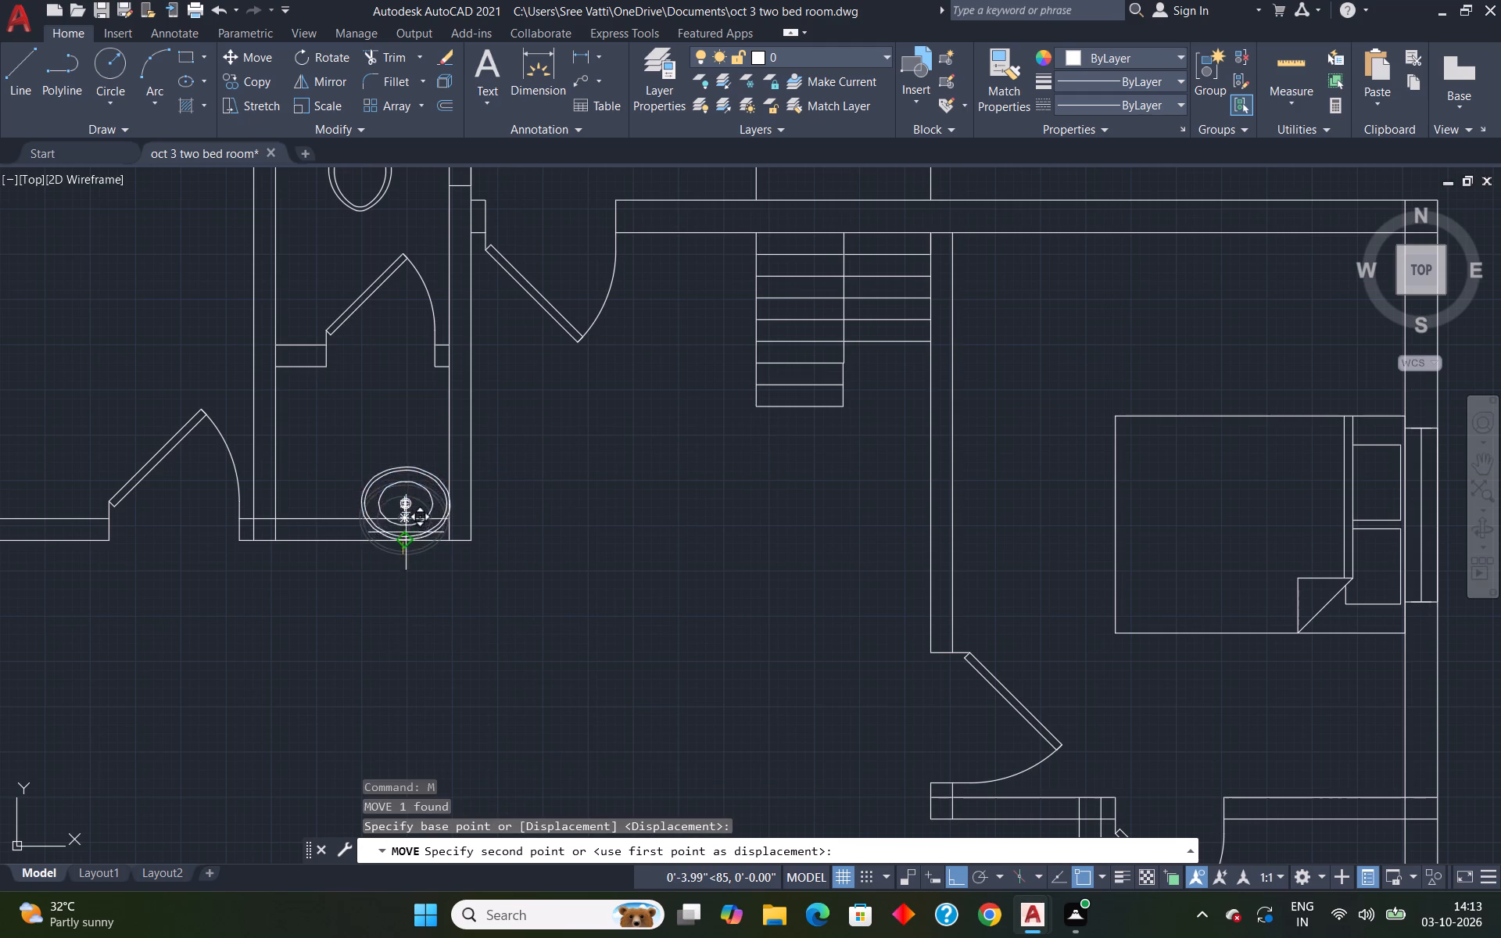
click(410, 507)
Copy the spare oval sink about 88' horizontally left, to a spot above the plan in line with the right-side bathrooms.
scroll(584, 479, down, 4)
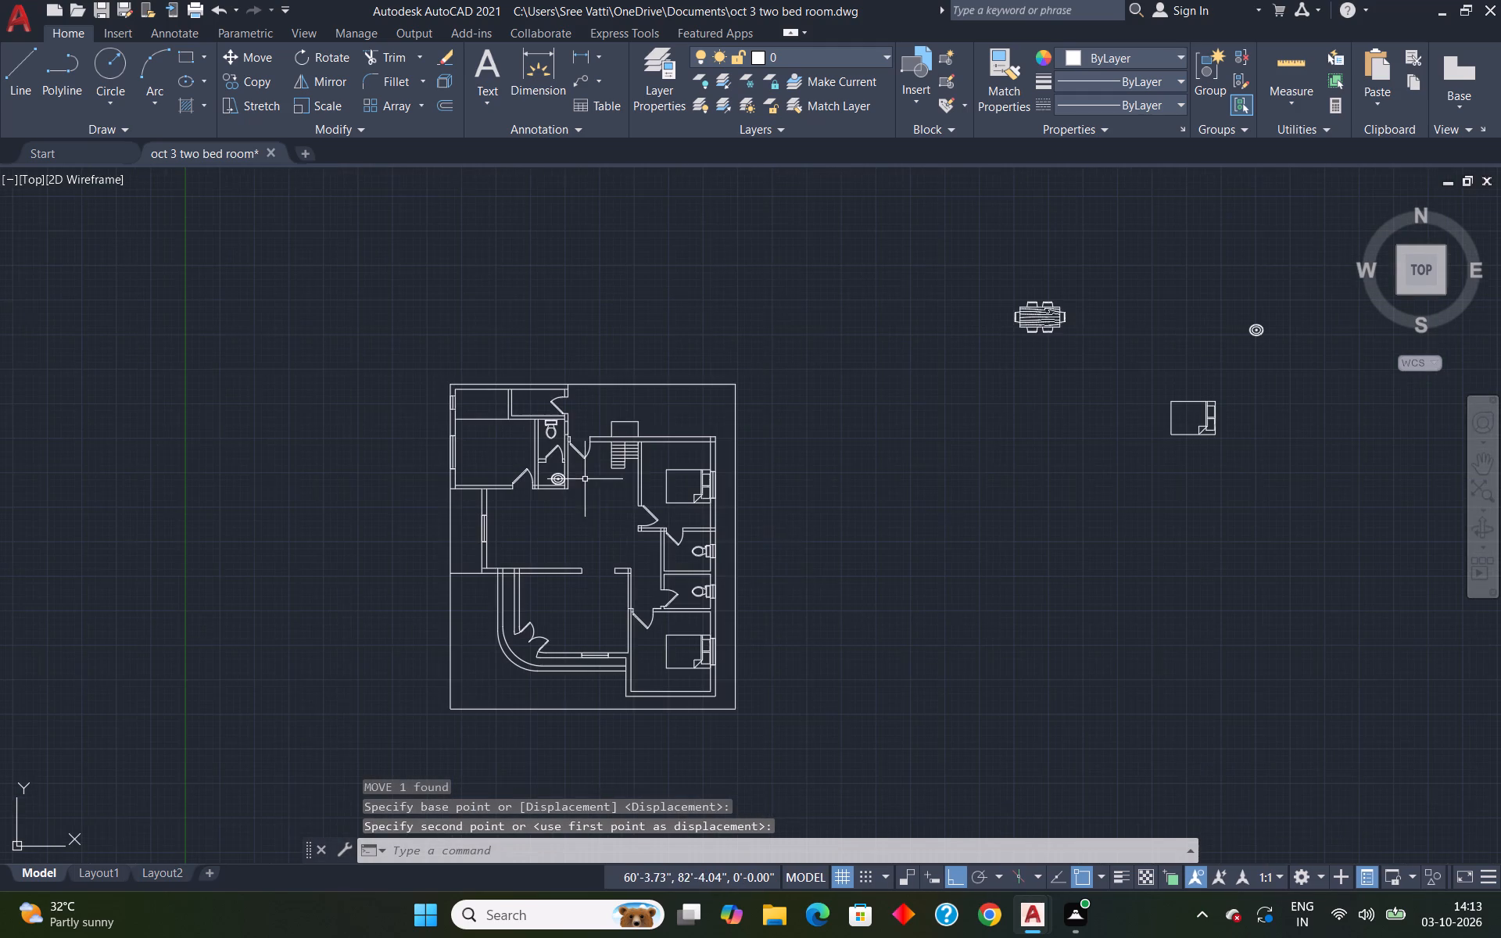
scroll(547, 467, up, 4)
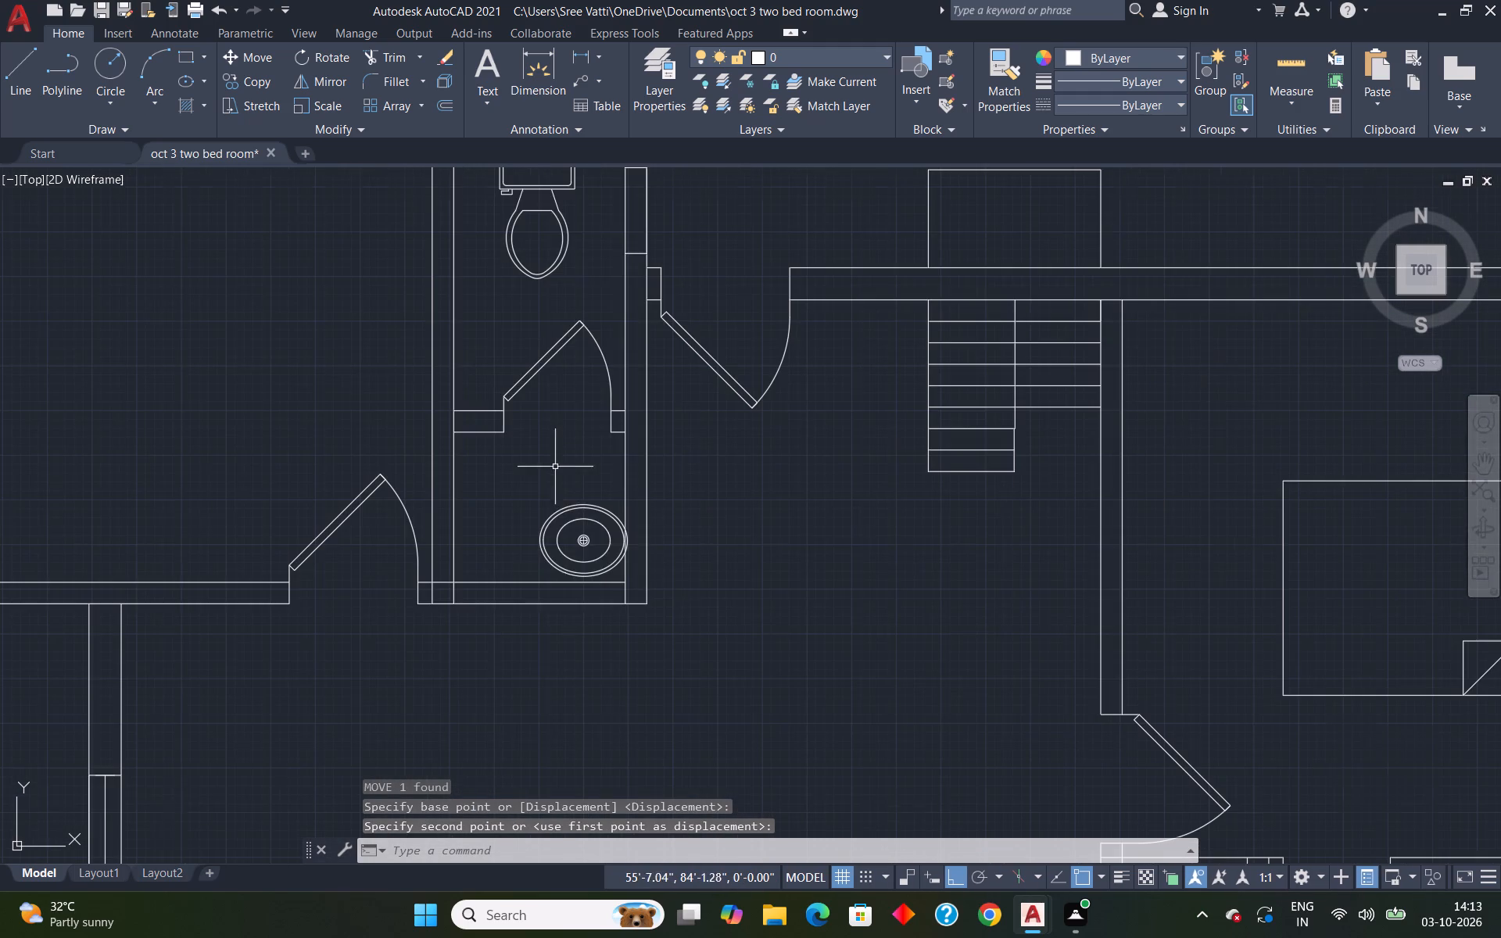
scroll(601, 563, down, 4)
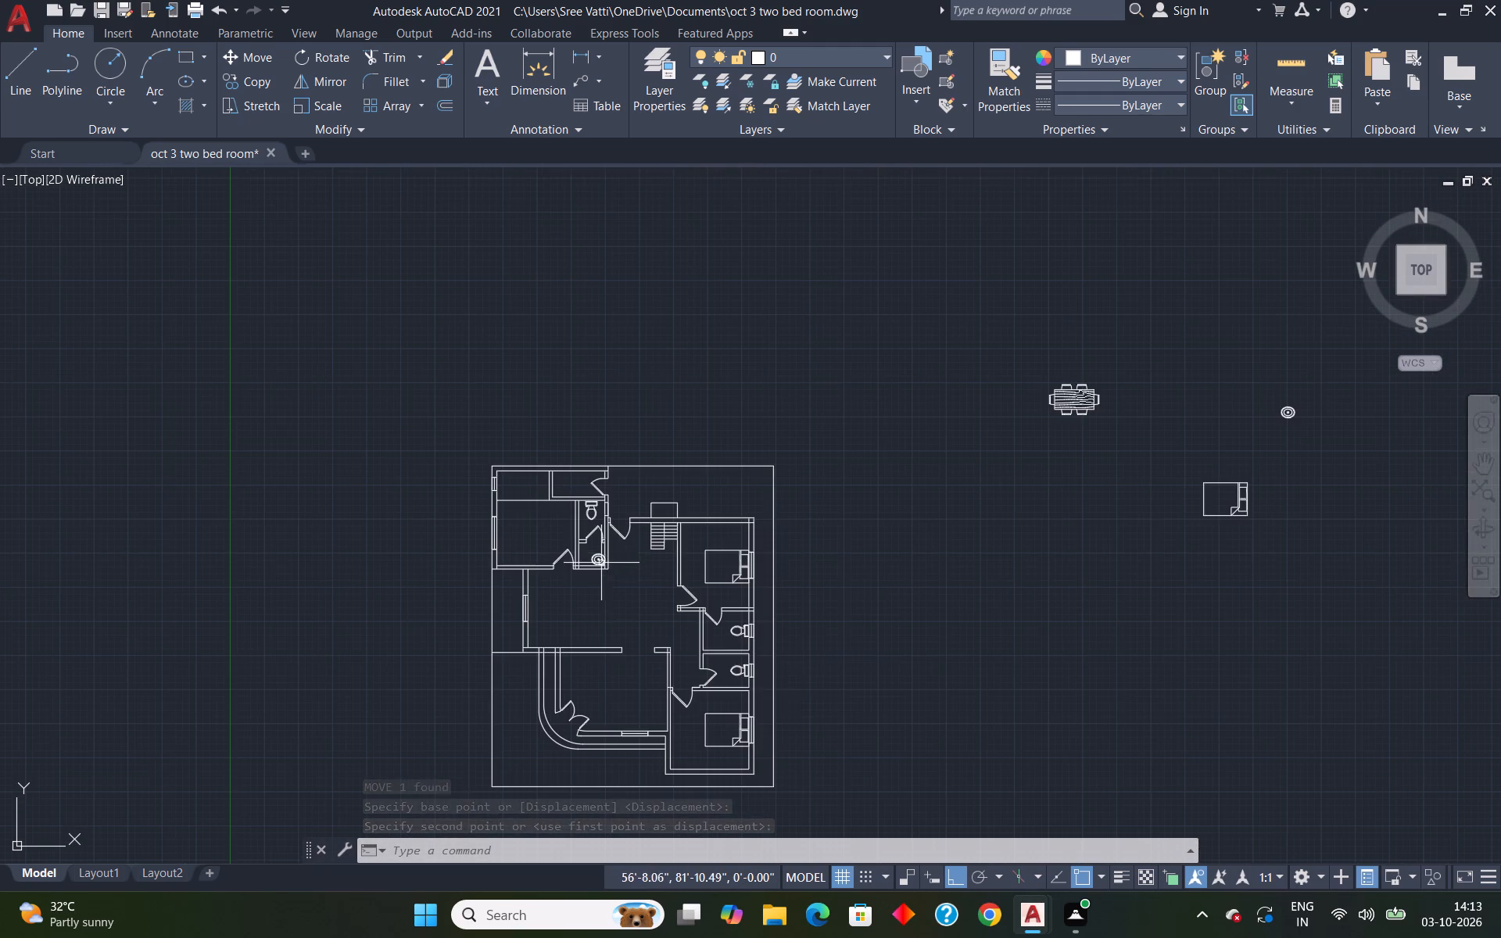
scroll(808, 564, down, 3)
scroll(768, 648, up, 3)
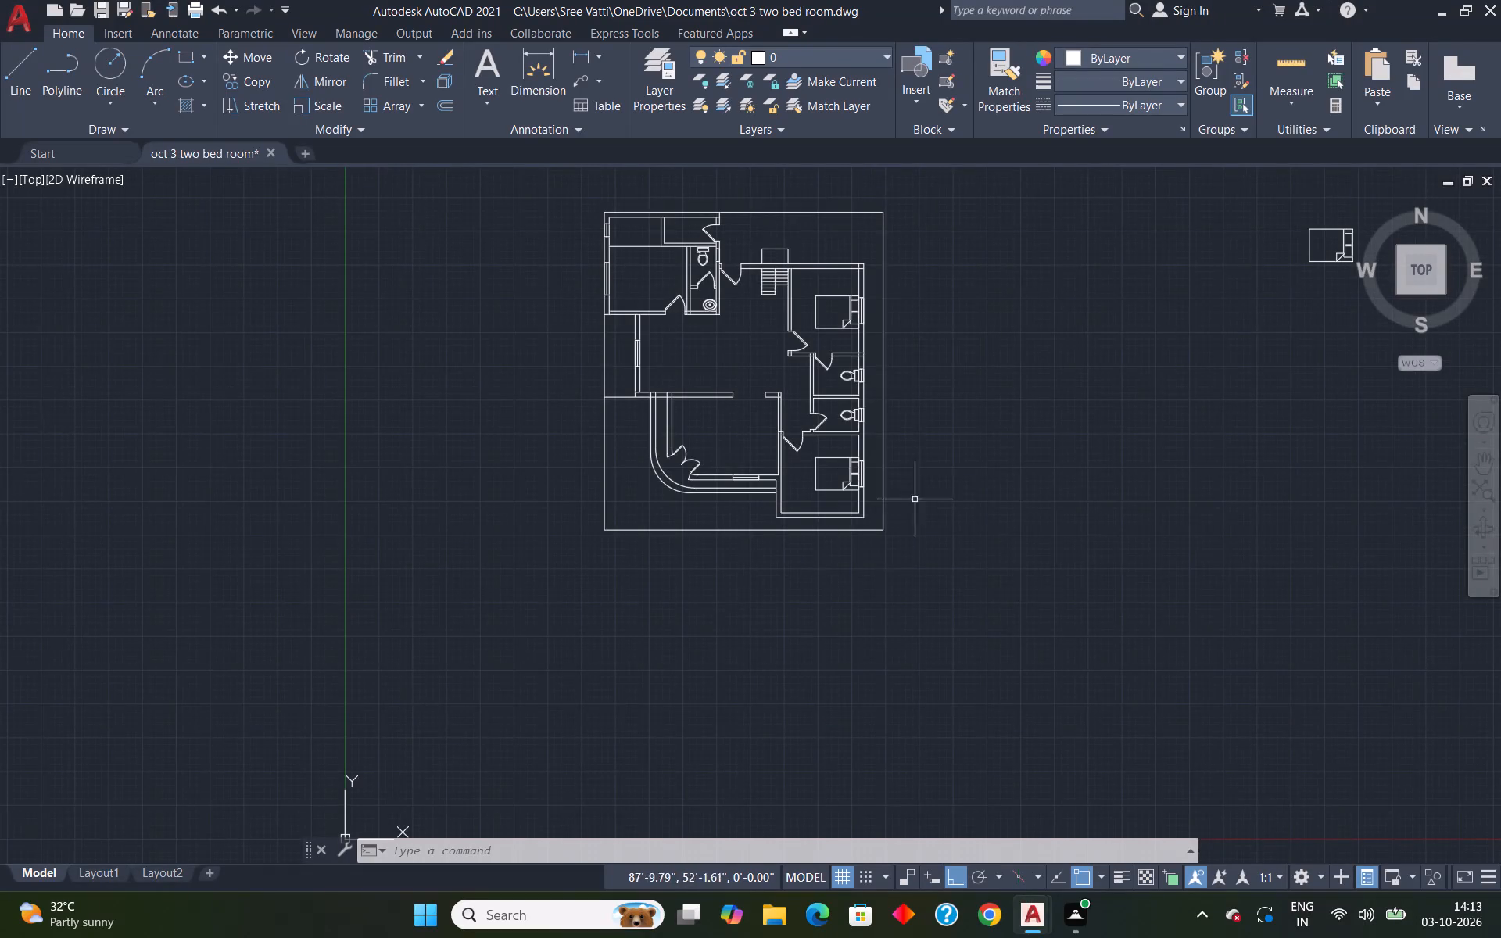
scroll(859, 395, up, 2)
scroll(856, 392, down, 3)
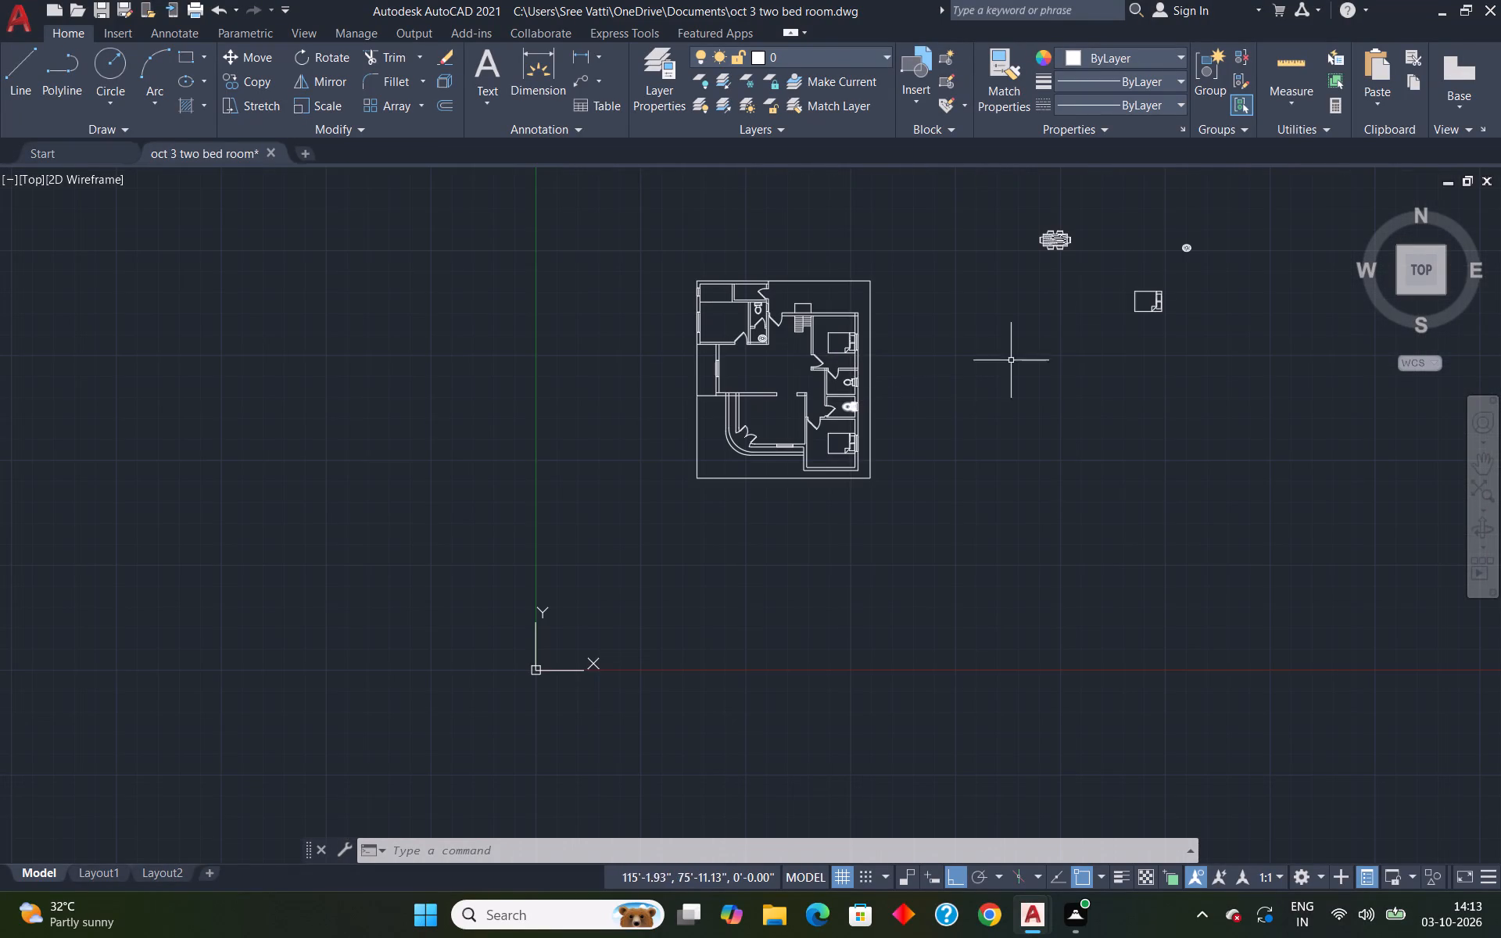
click(1184, 245)
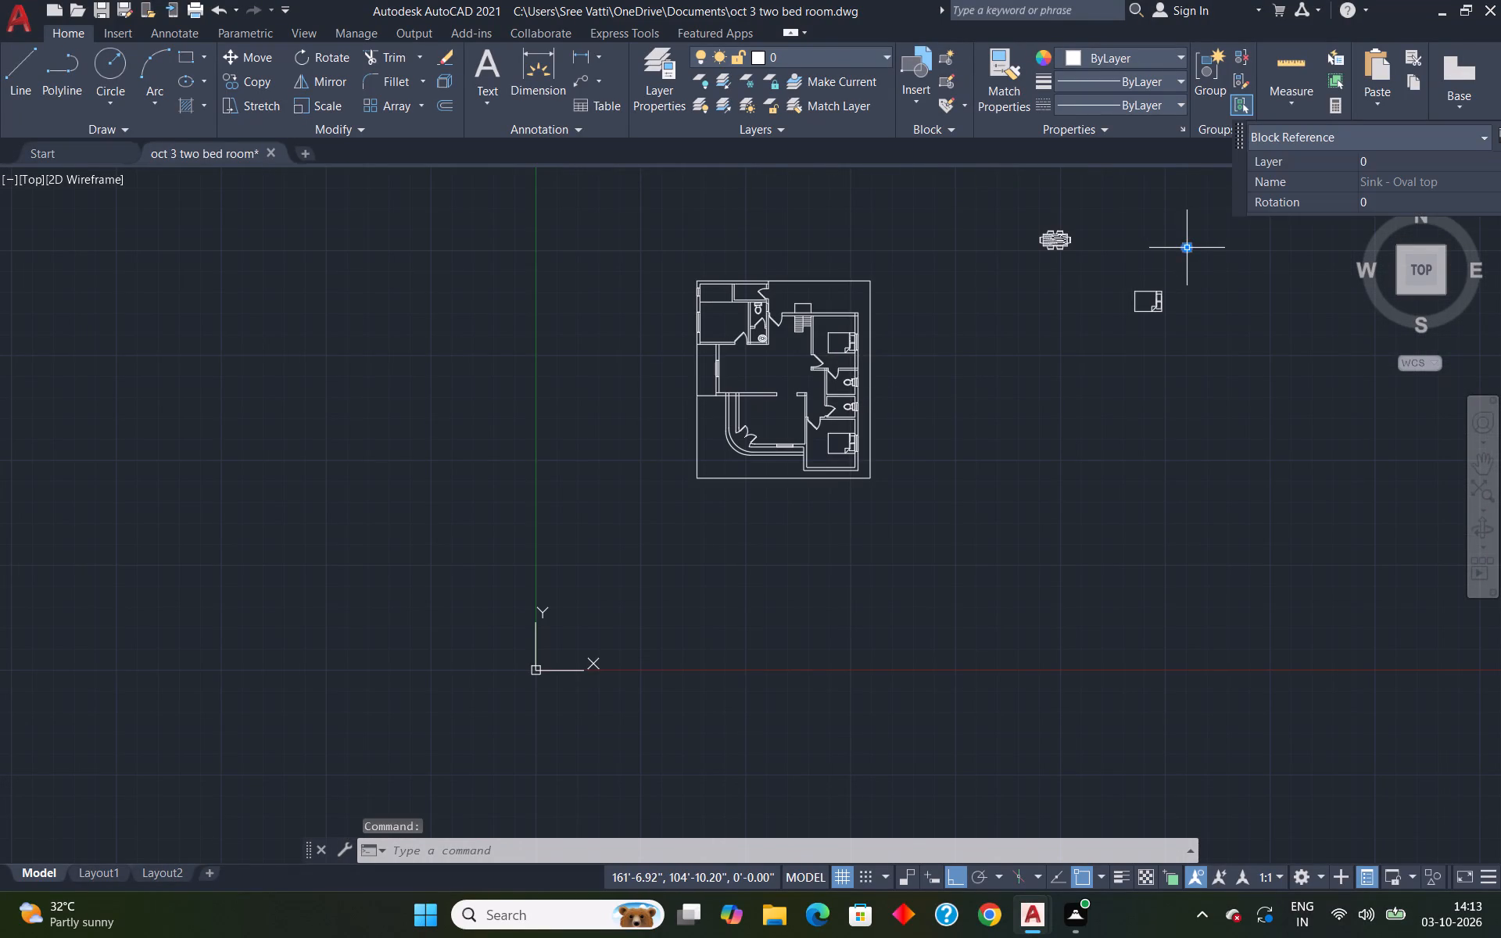
text(co)
key(Return)
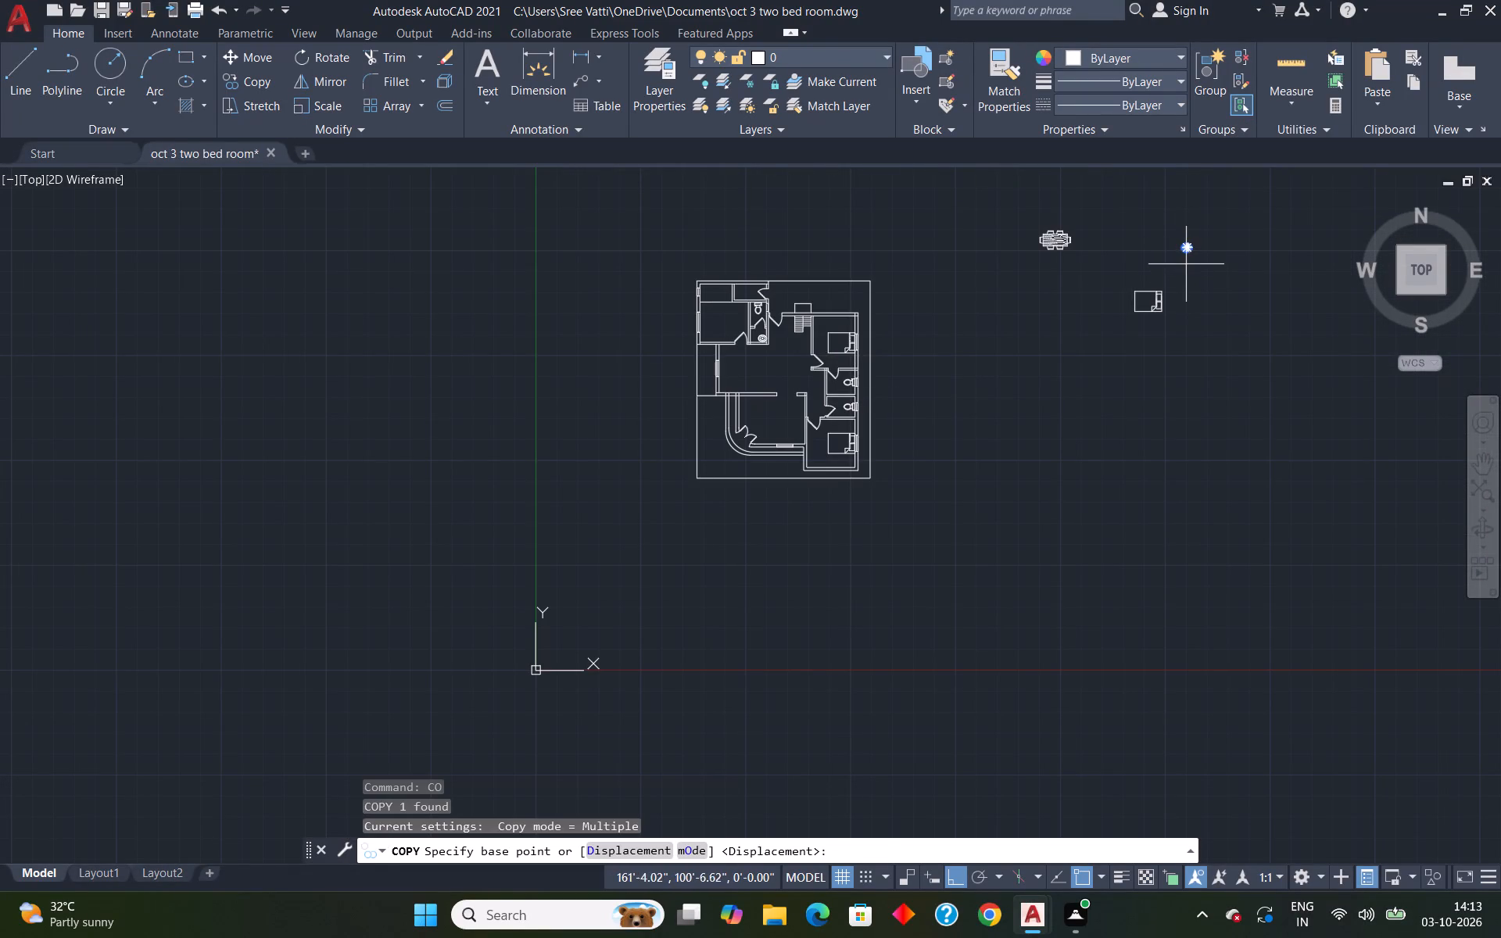
click(1188, 245)
scroll(833, 378, up, 2)
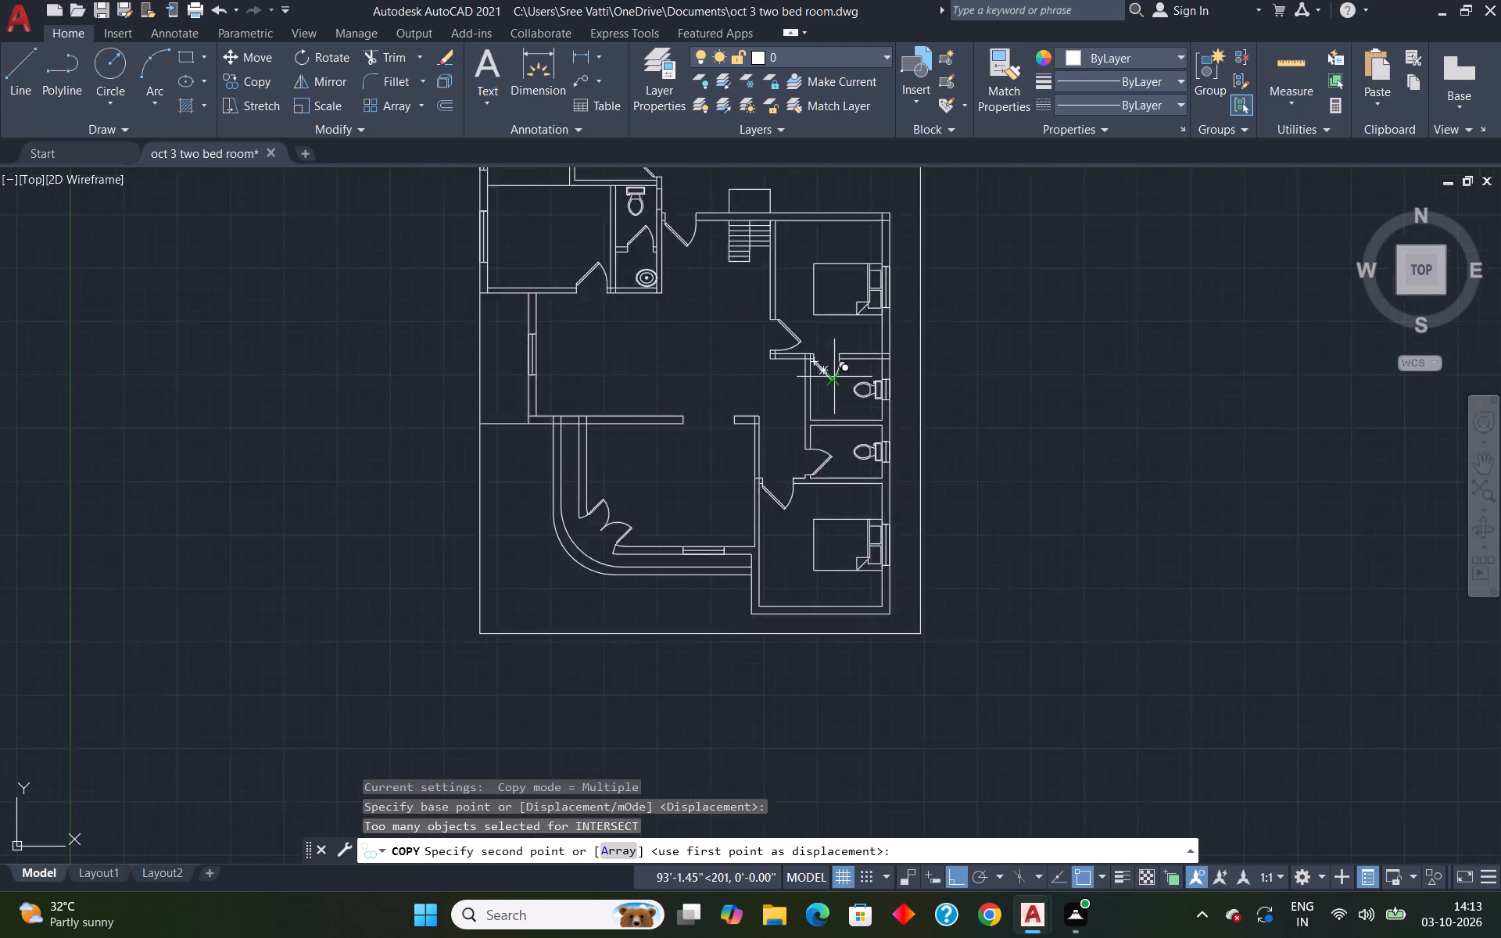
scroll(834, 377, up, 3)
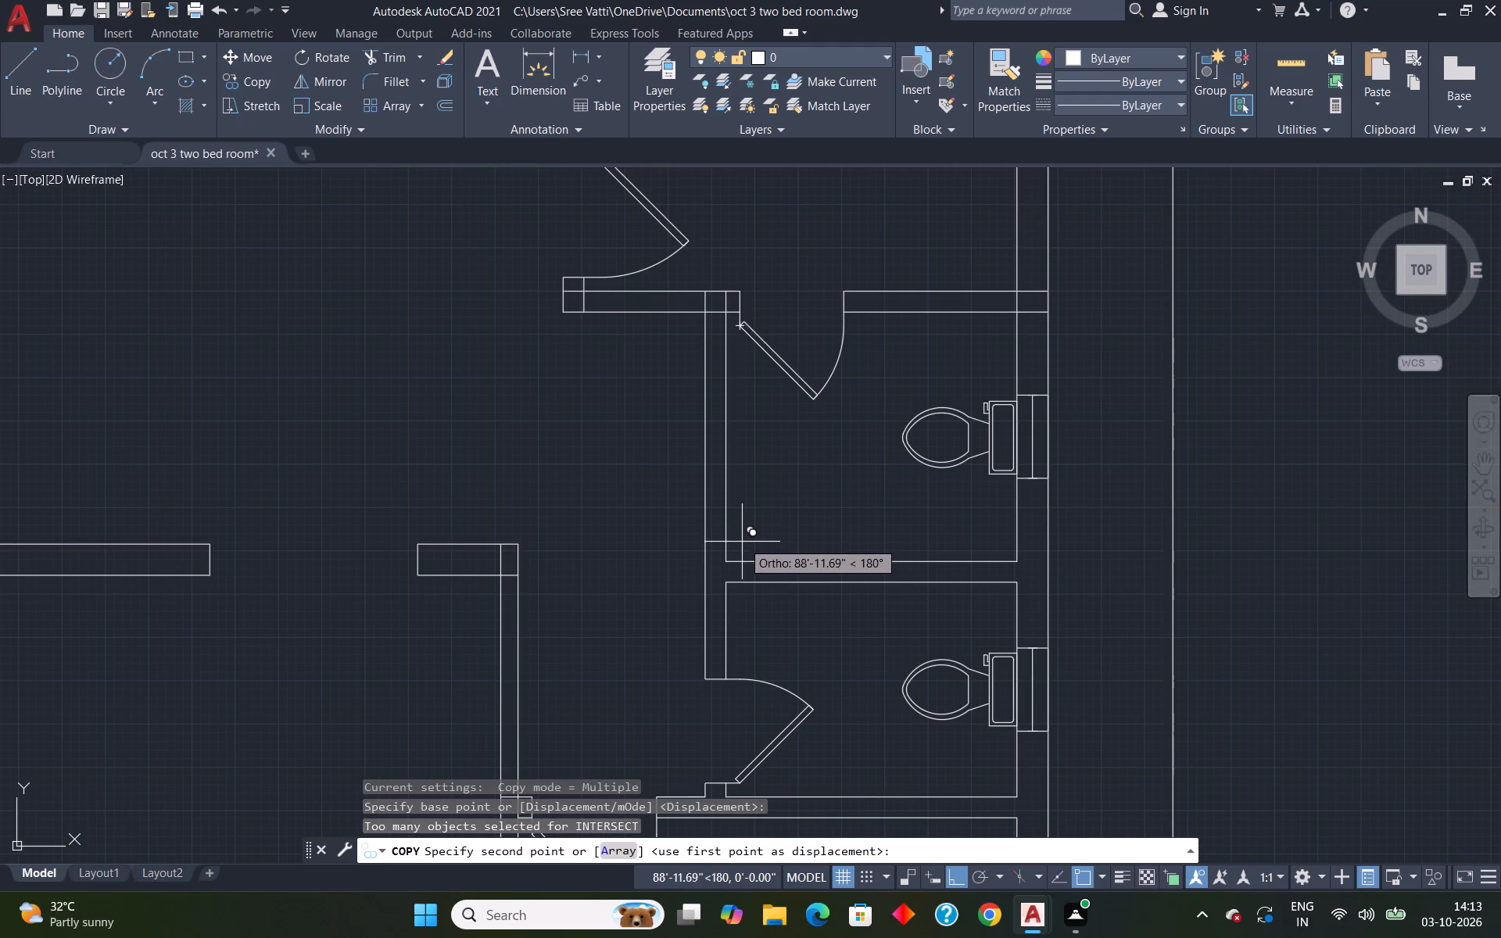
click(782, 510)
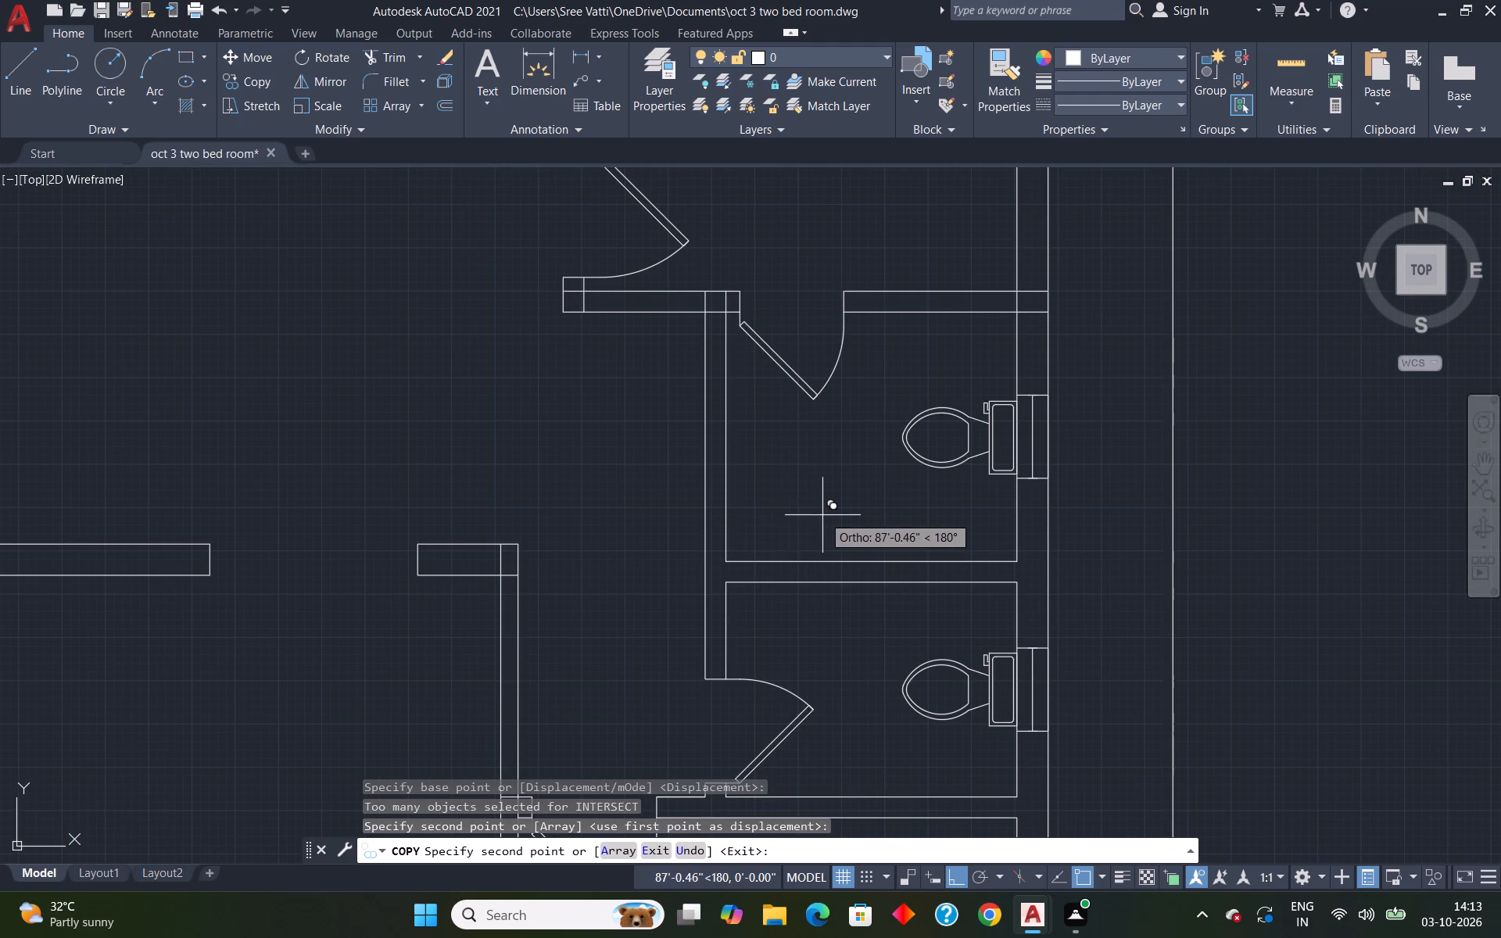
scroll(827, 516, down, 5)
key(Escape)
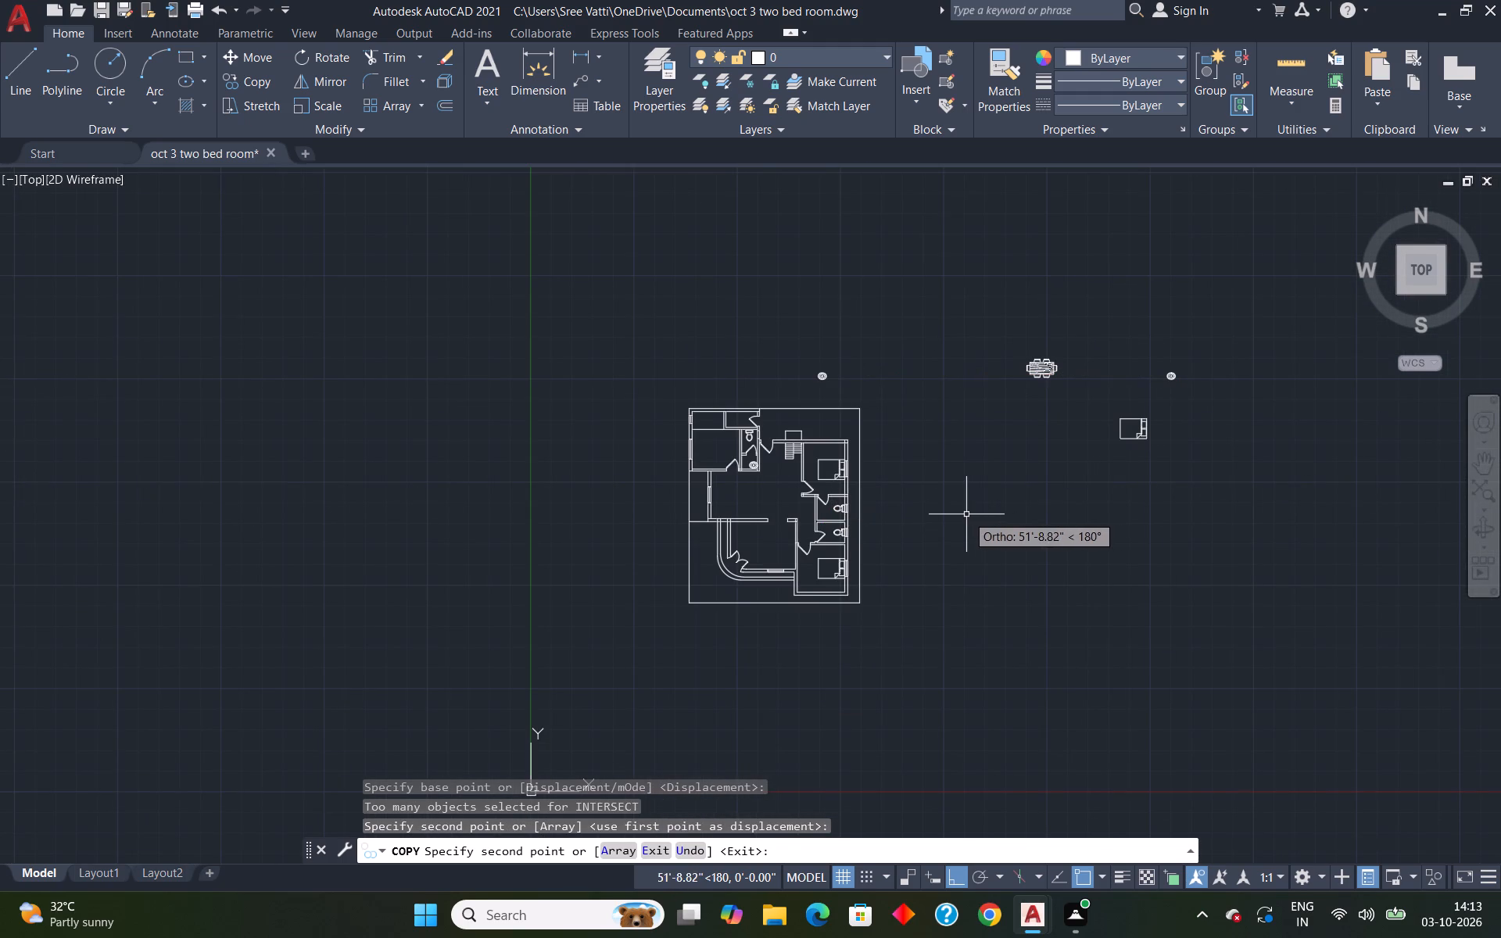
Move the new sink copy about 35'-2" straight down into the lower-left corner of the upper right-side bathroom.
click(820, 380)
key(m)
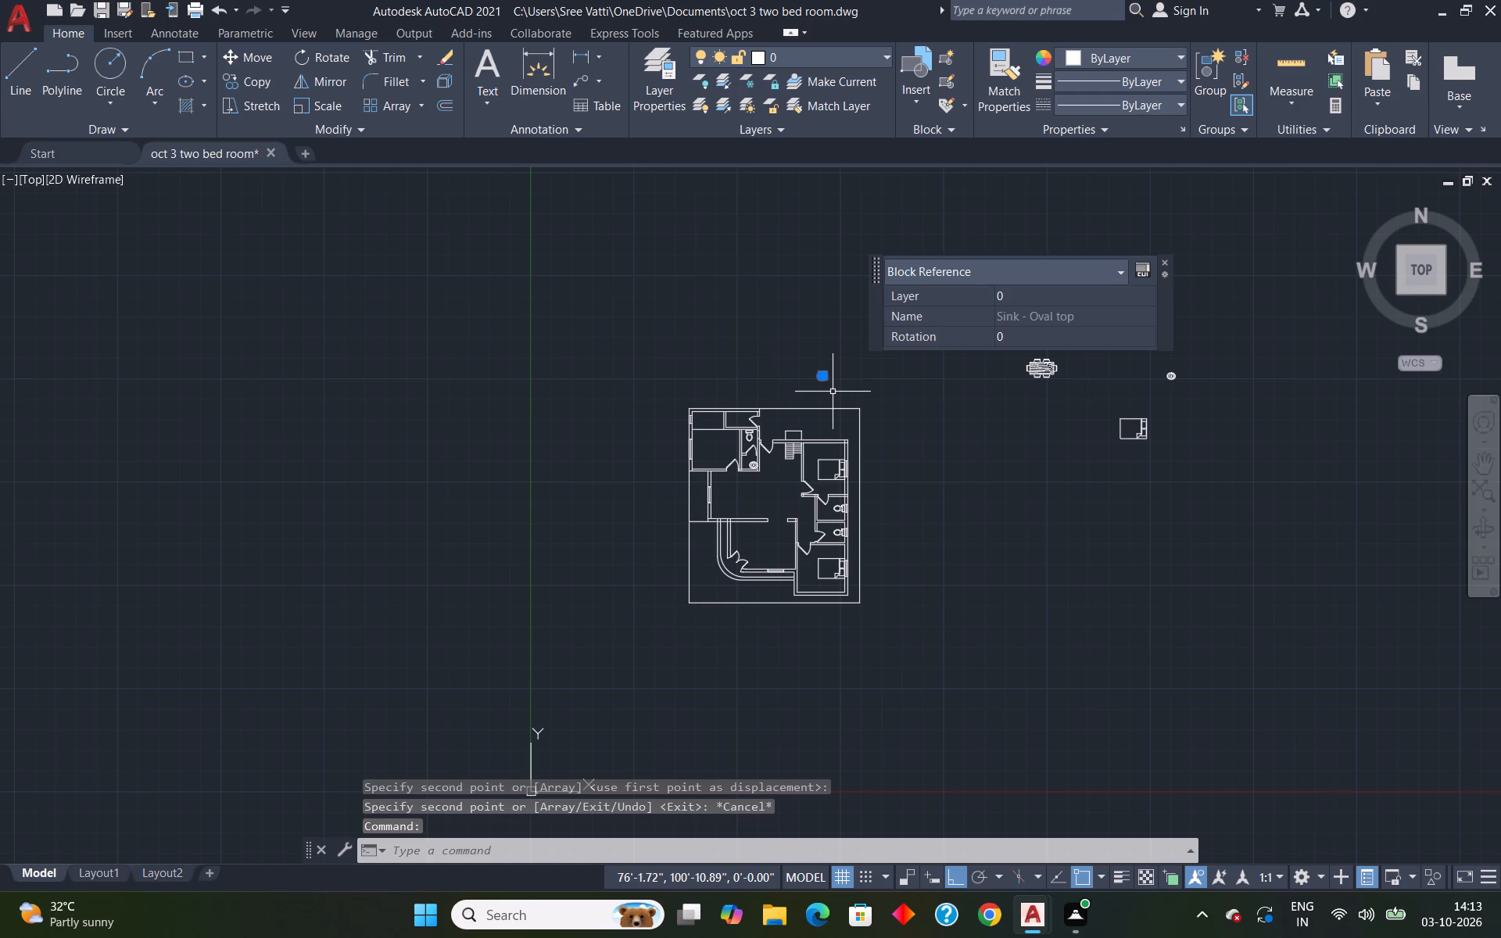
key(Return)
click(819, 375)
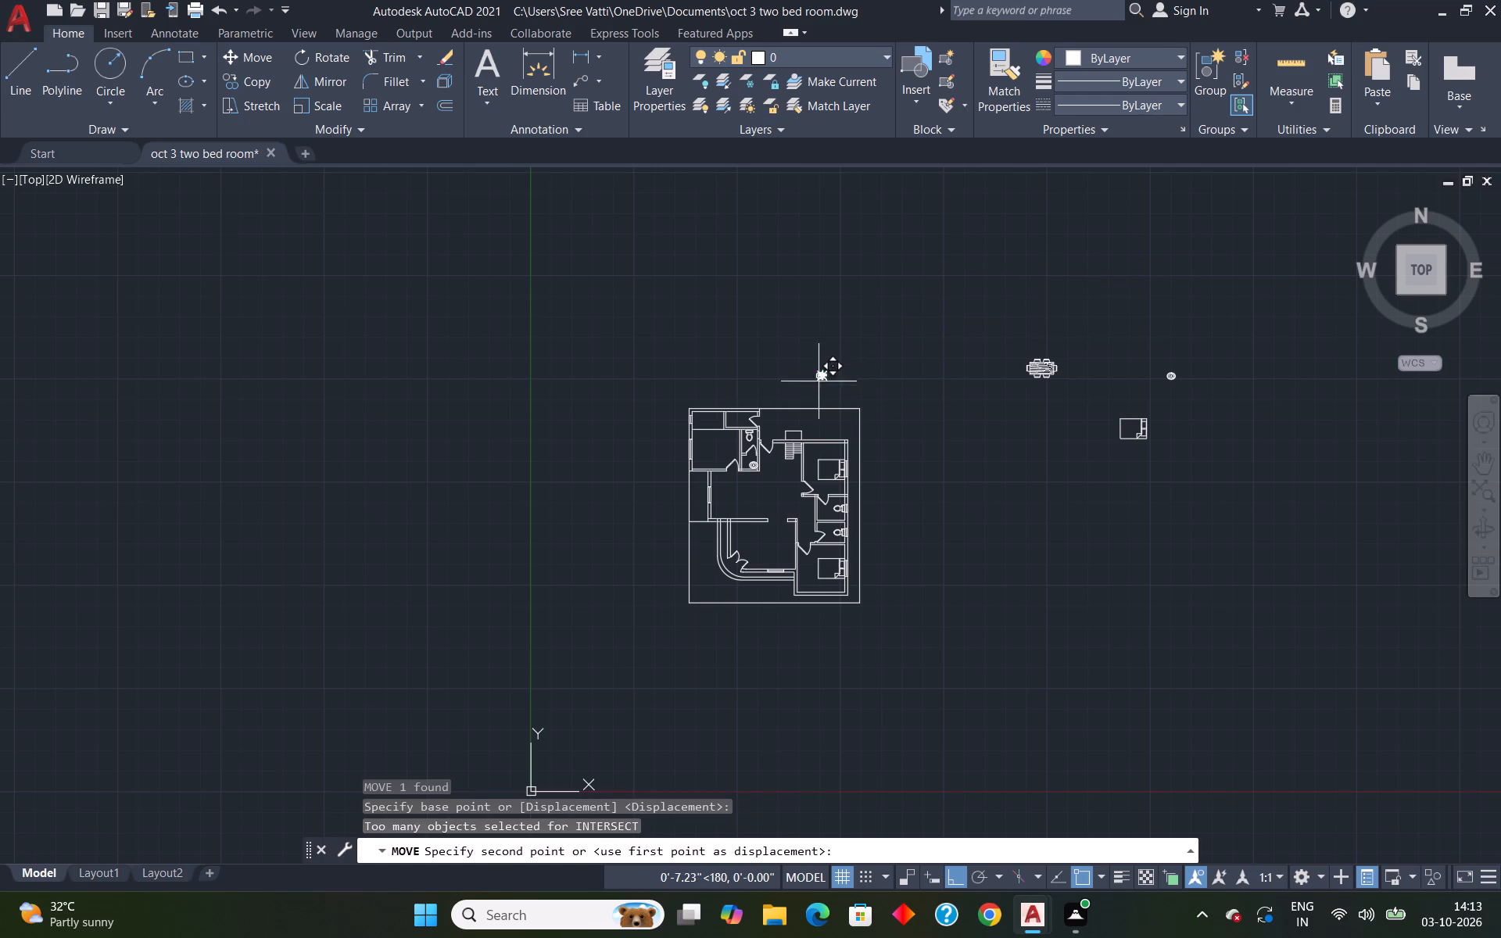
scroll(830, 521, up, 5)
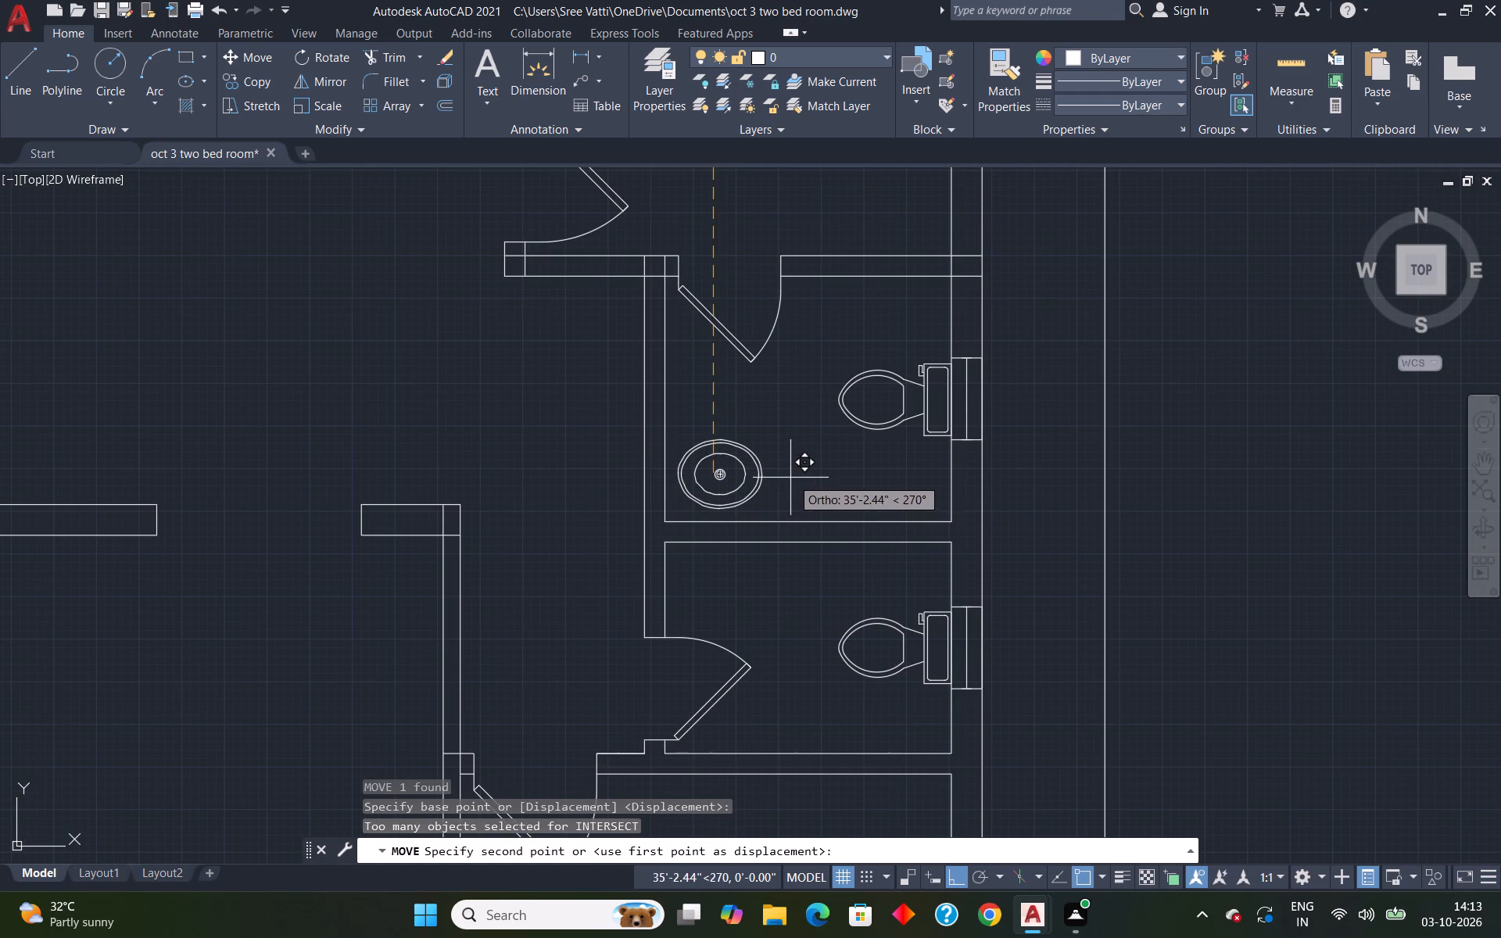
click(790, 478)
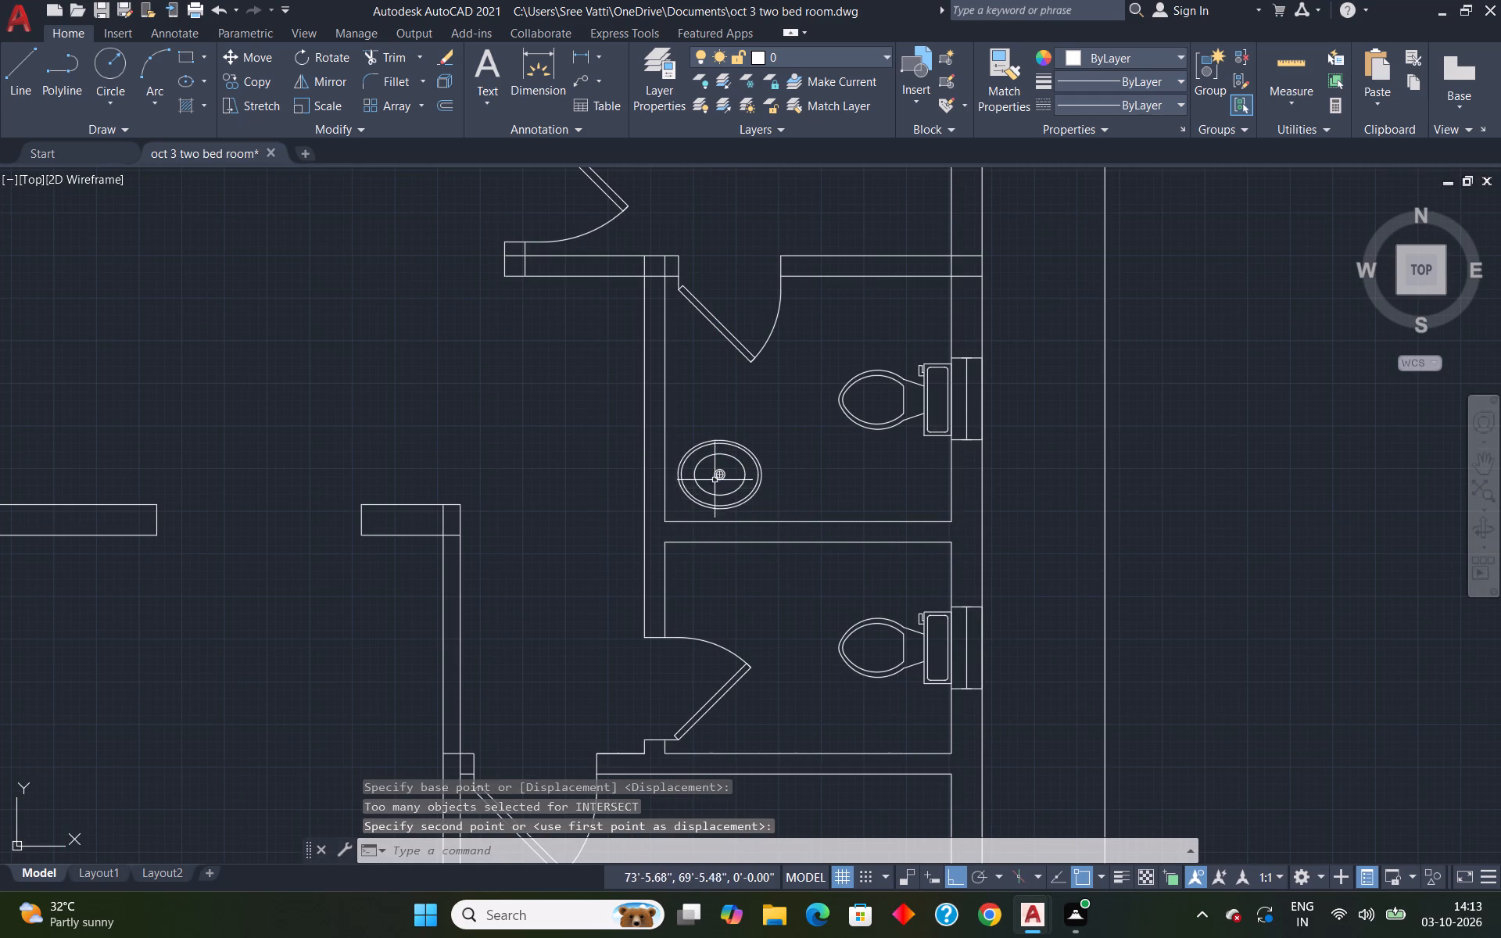
scroll(758, 446, down, 5)
scroll(754, 452, up, 4)
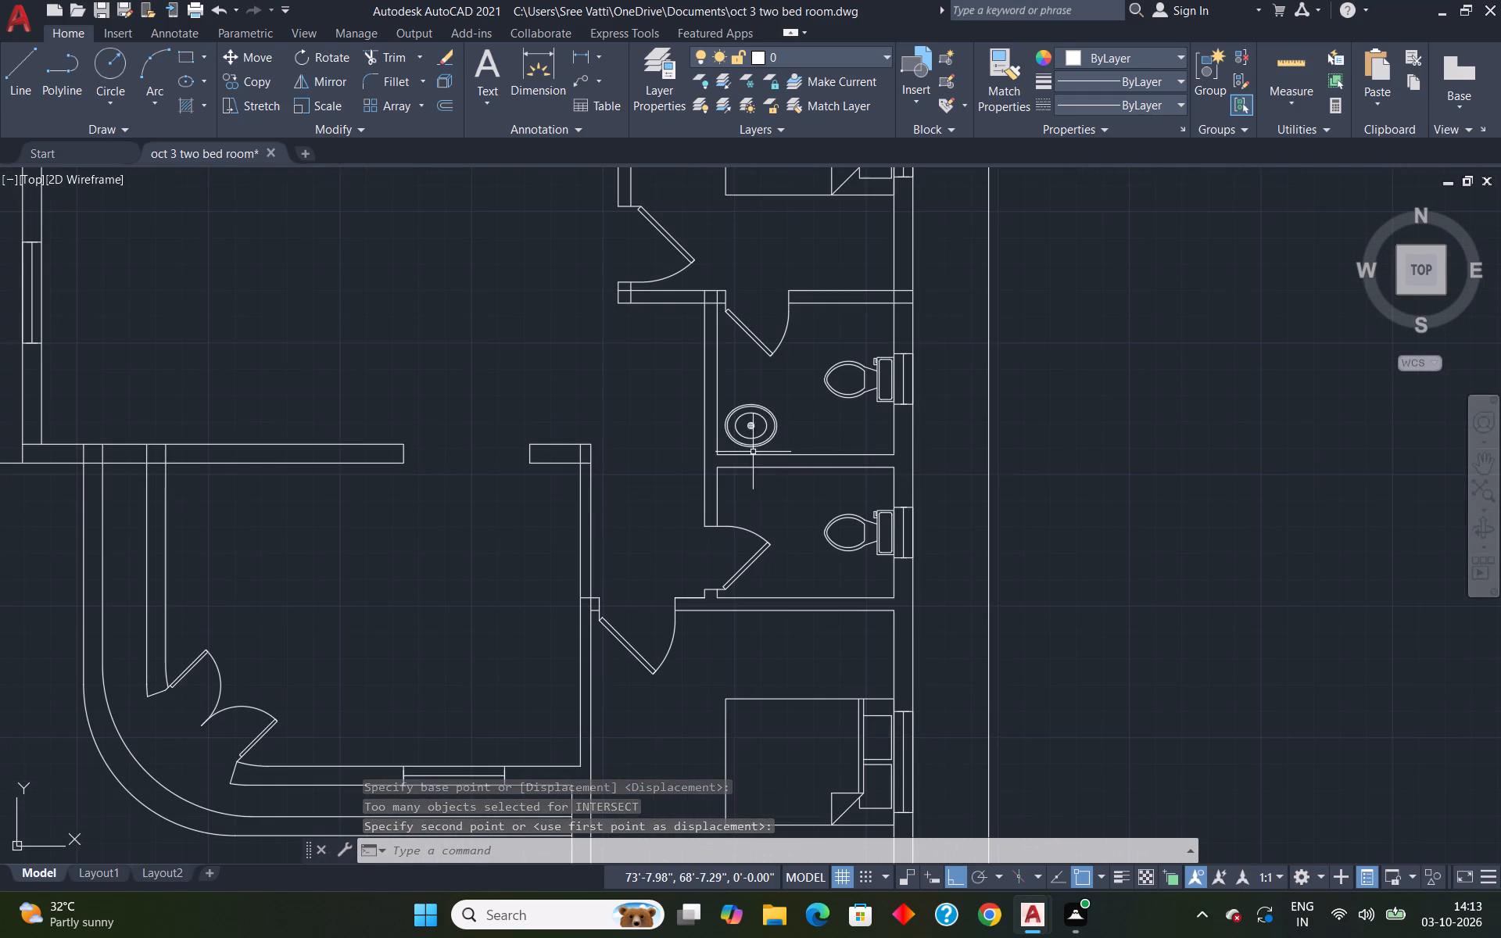
Copy the oval sink in the upper right-side bathroom straight down into the upper-left corner of the bathroom below.
click(750, 431)
text(co)
key(Return)
click(750, 428)
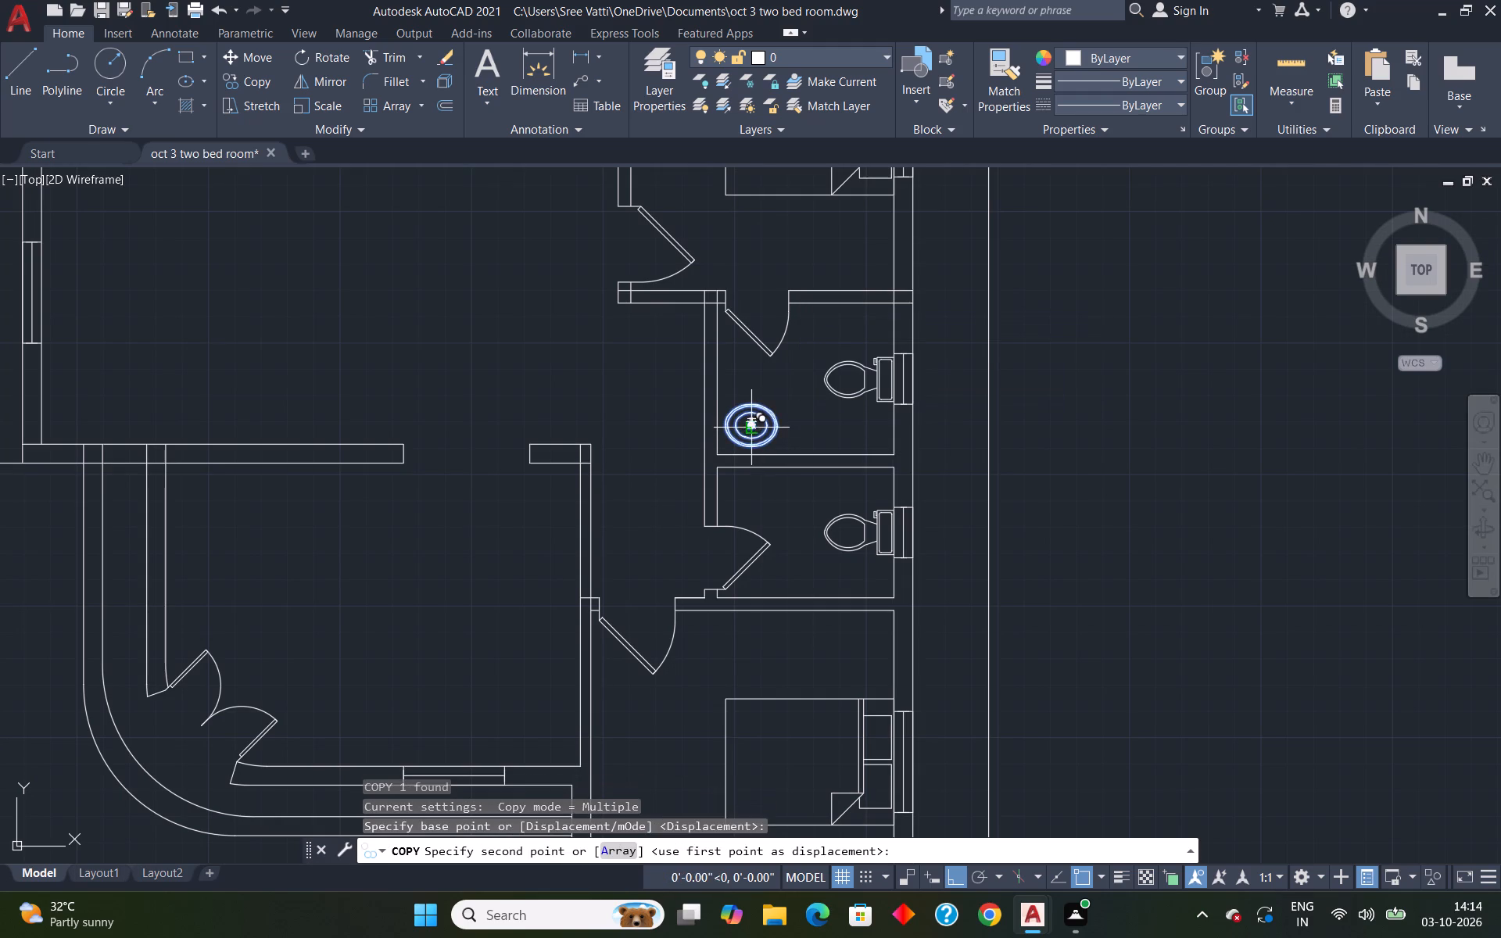
click(751, 499)
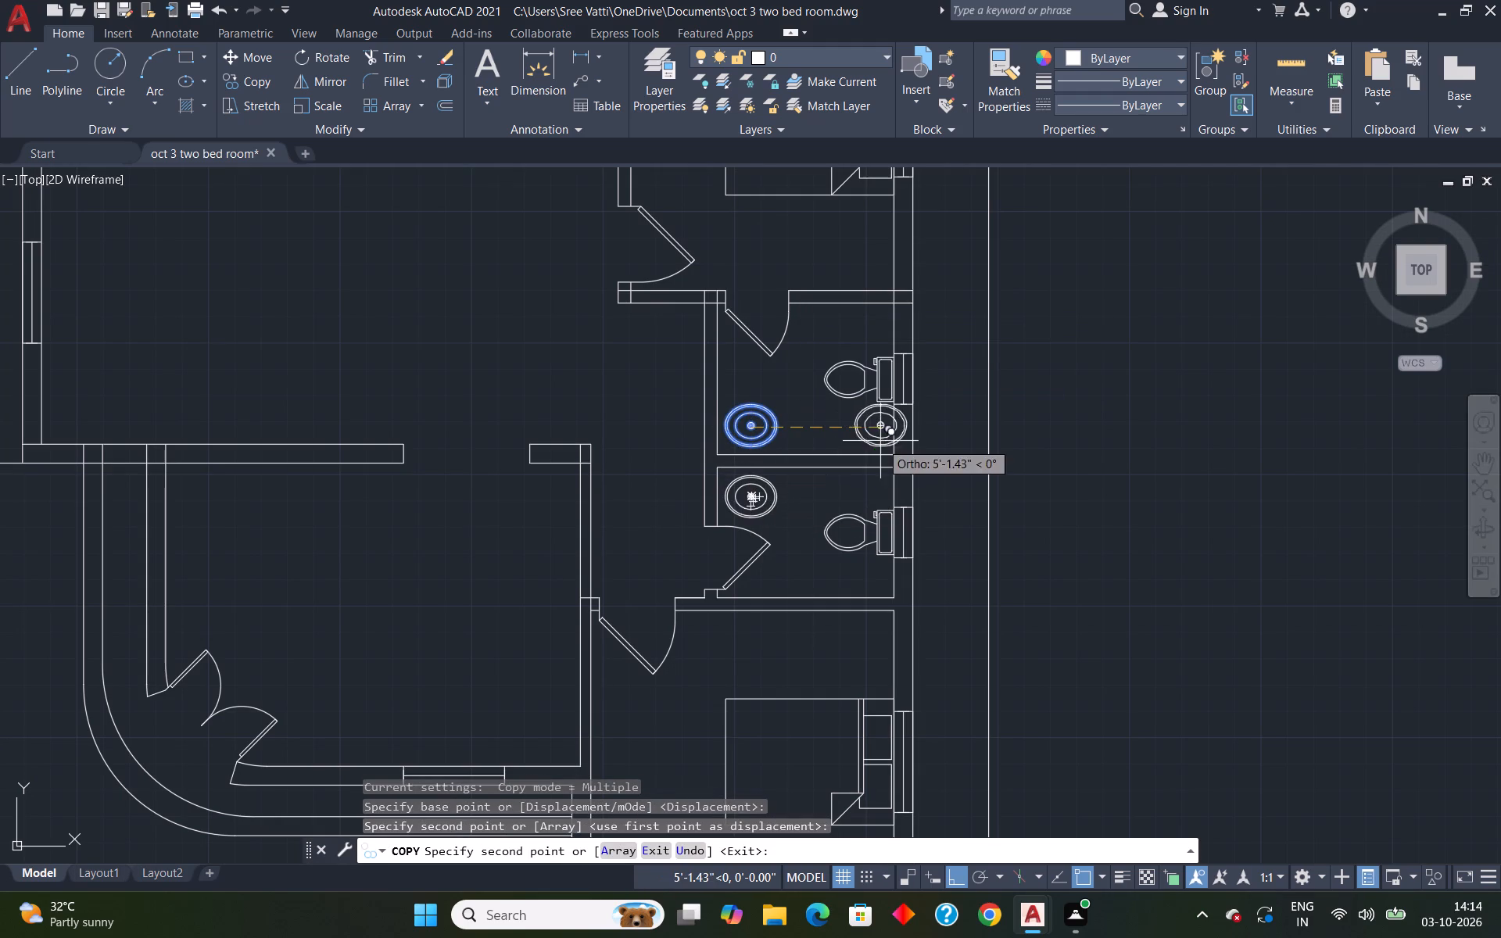
key(Escape)
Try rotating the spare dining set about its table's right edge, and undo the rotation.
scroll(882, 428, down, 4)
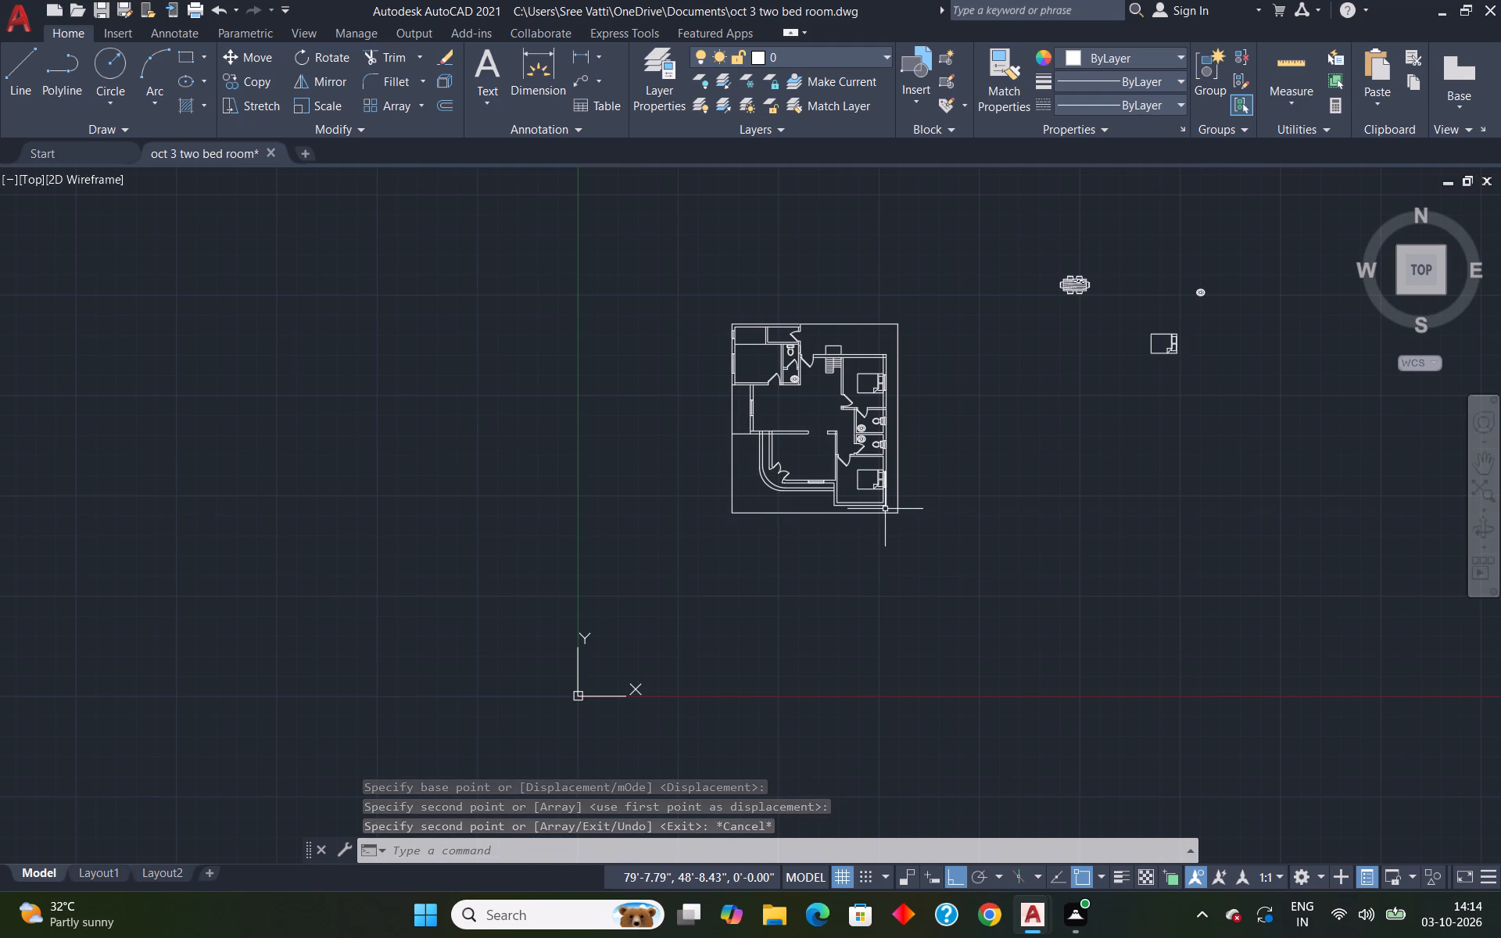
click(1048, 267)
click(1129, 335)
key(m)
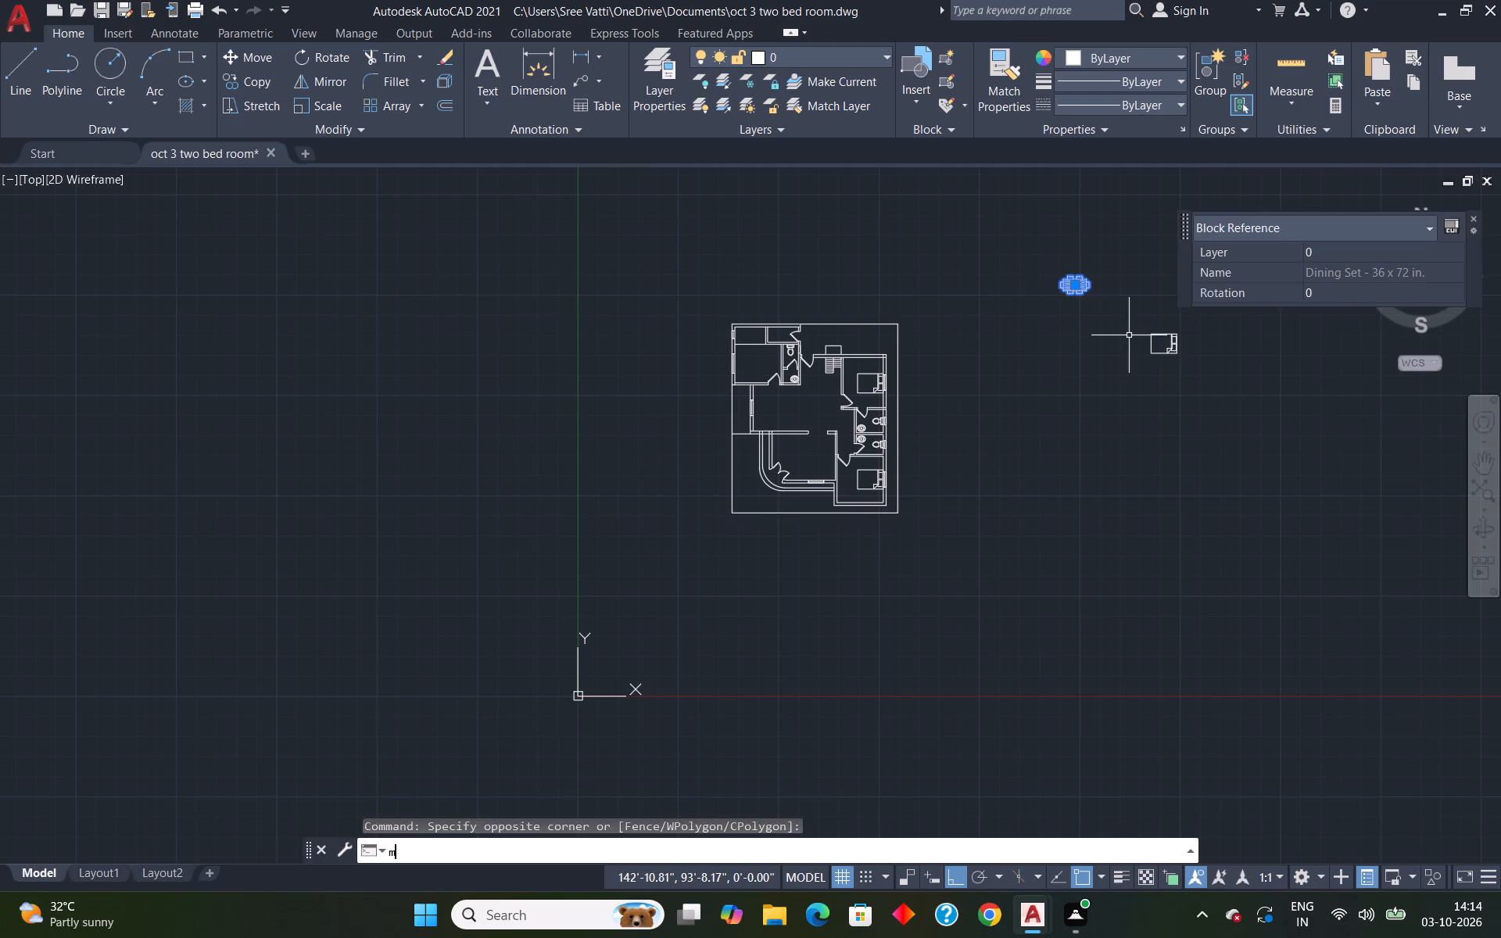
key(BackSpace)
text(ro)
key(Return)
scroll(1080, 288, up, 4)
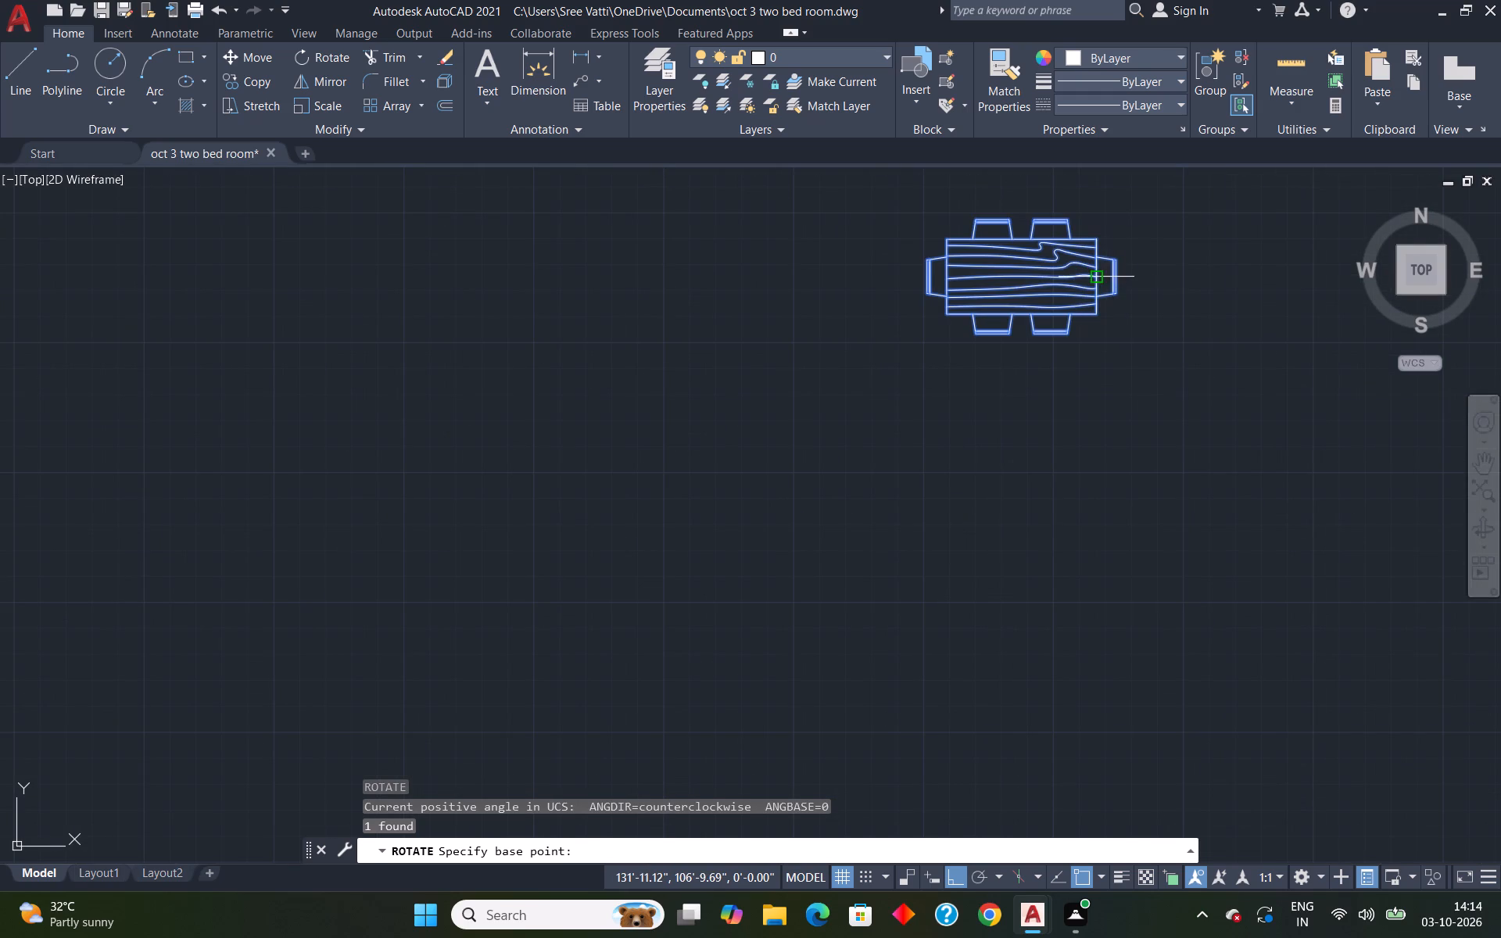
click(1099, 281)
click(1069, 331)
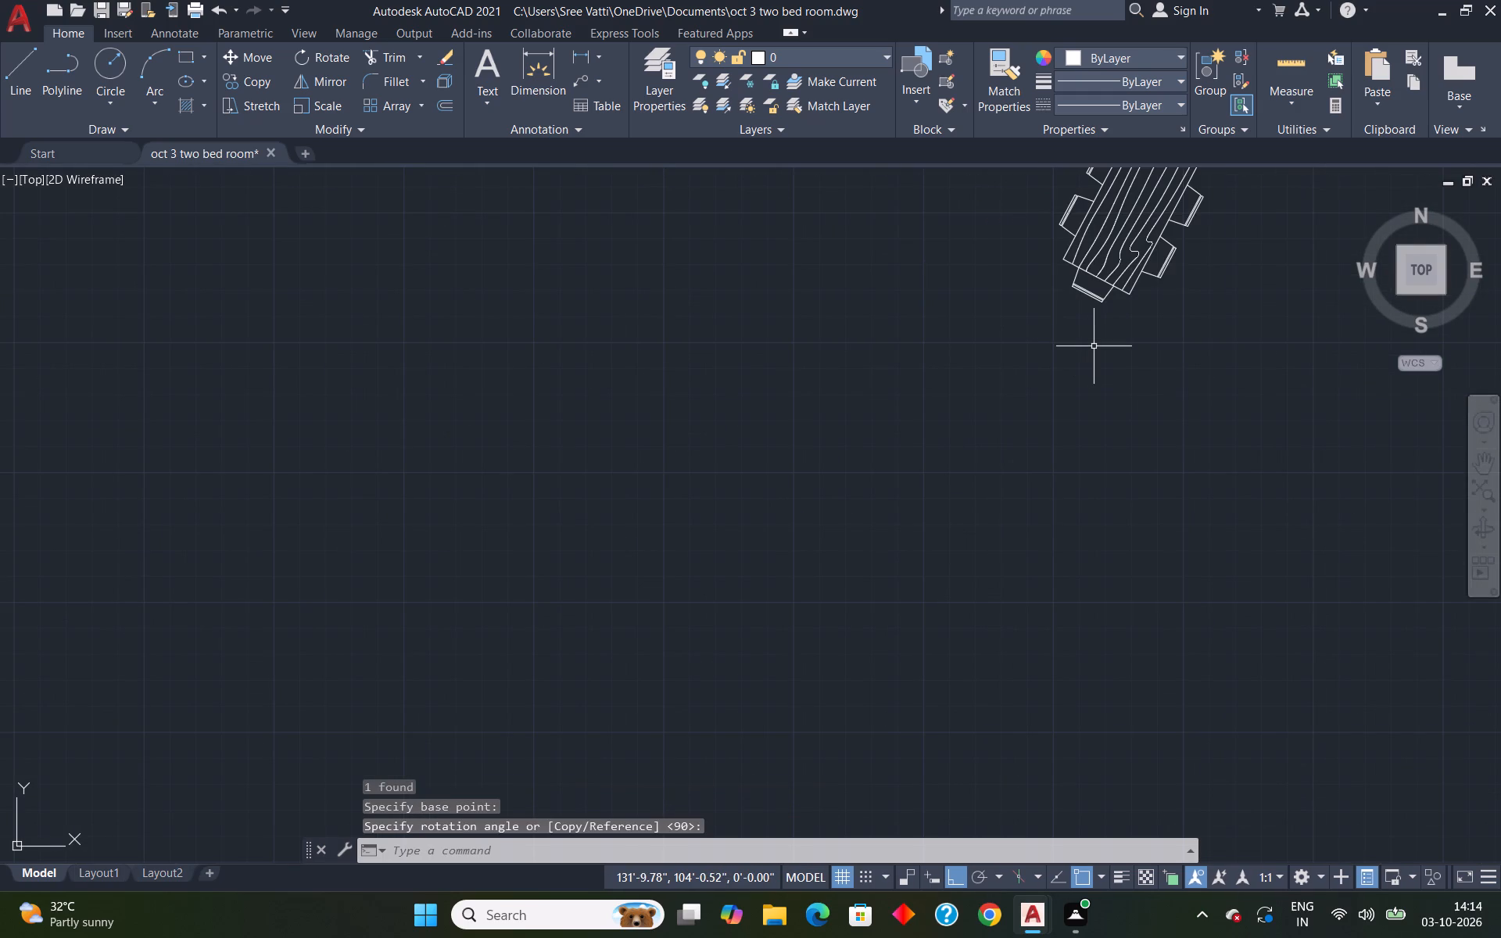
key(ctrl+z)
Rotate the dining set 90 degrees clockwise about its right end chair so that it stands vertical.
click(1035, 262)
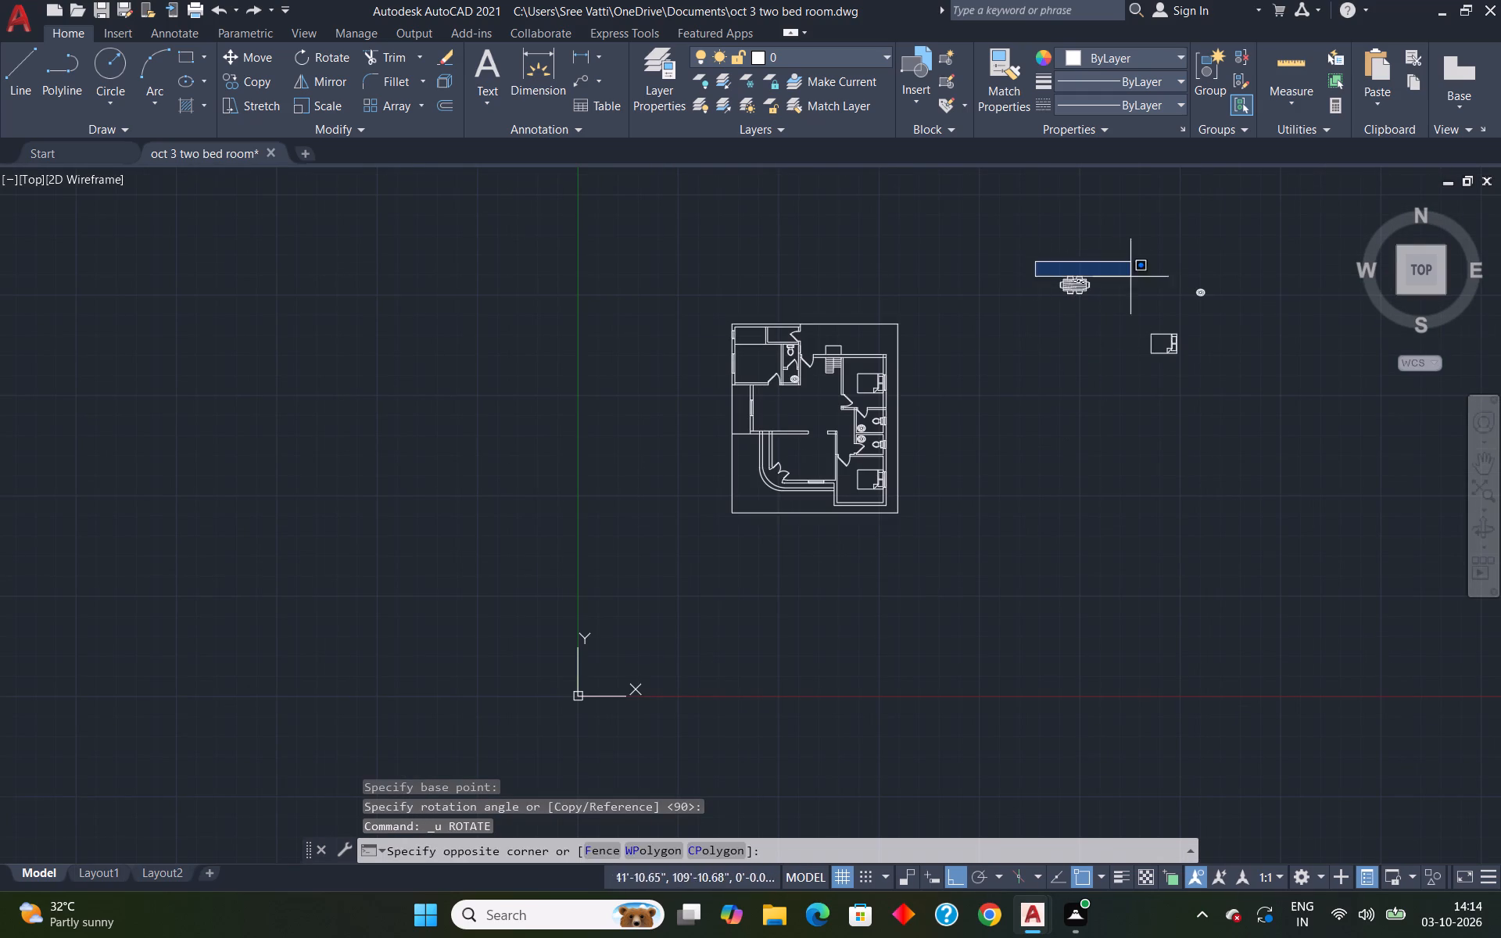
click(1162, 320)
text(ro)
key(Return)
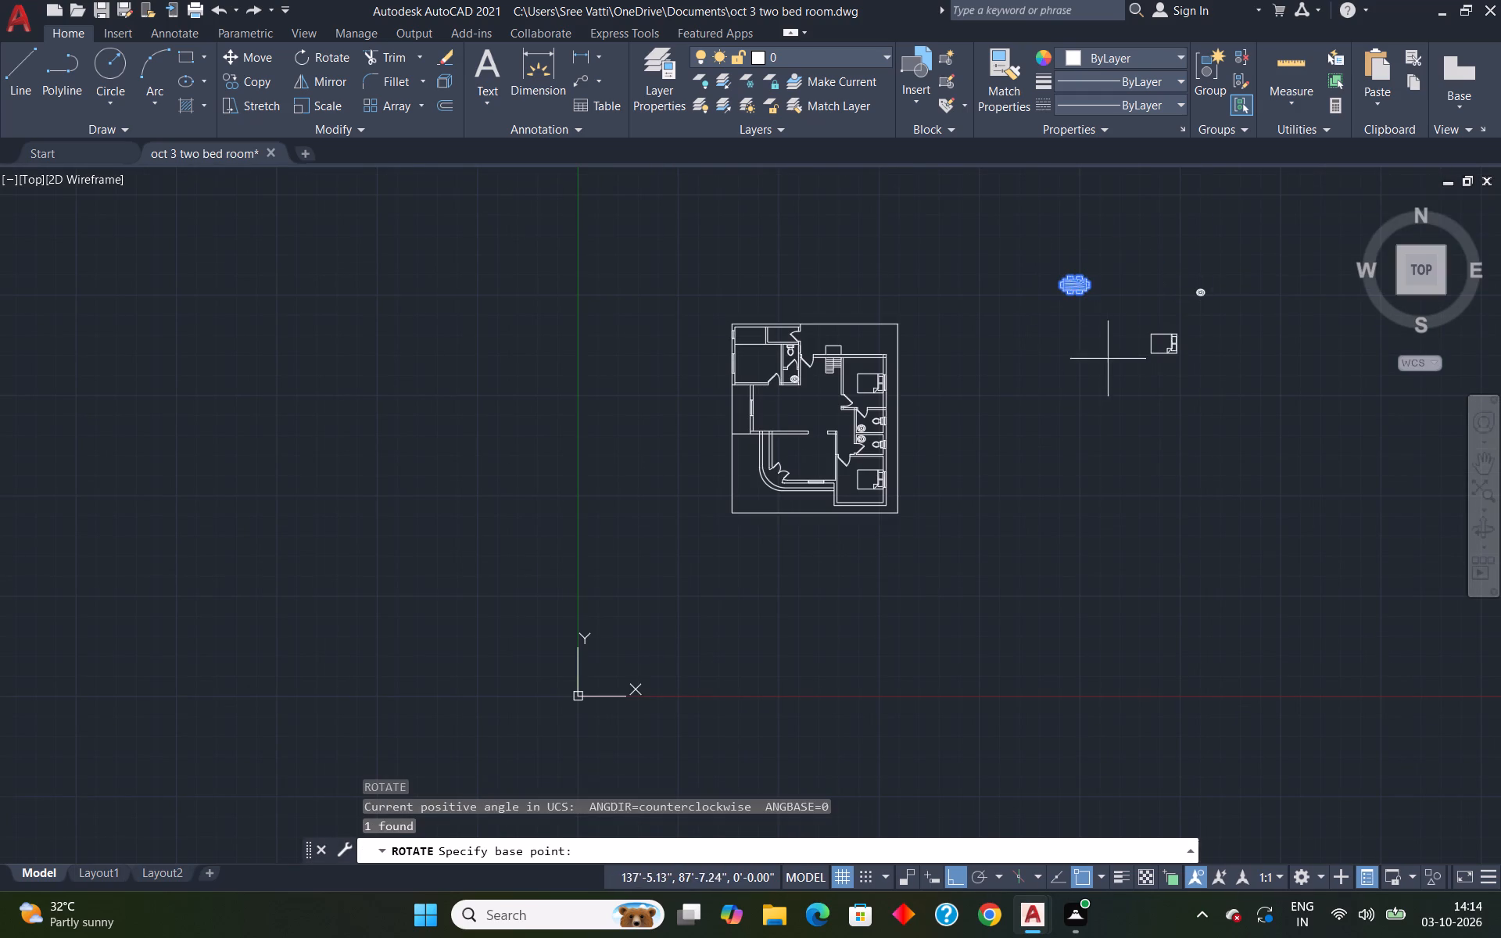
scroll(1071, 277, up, 4)
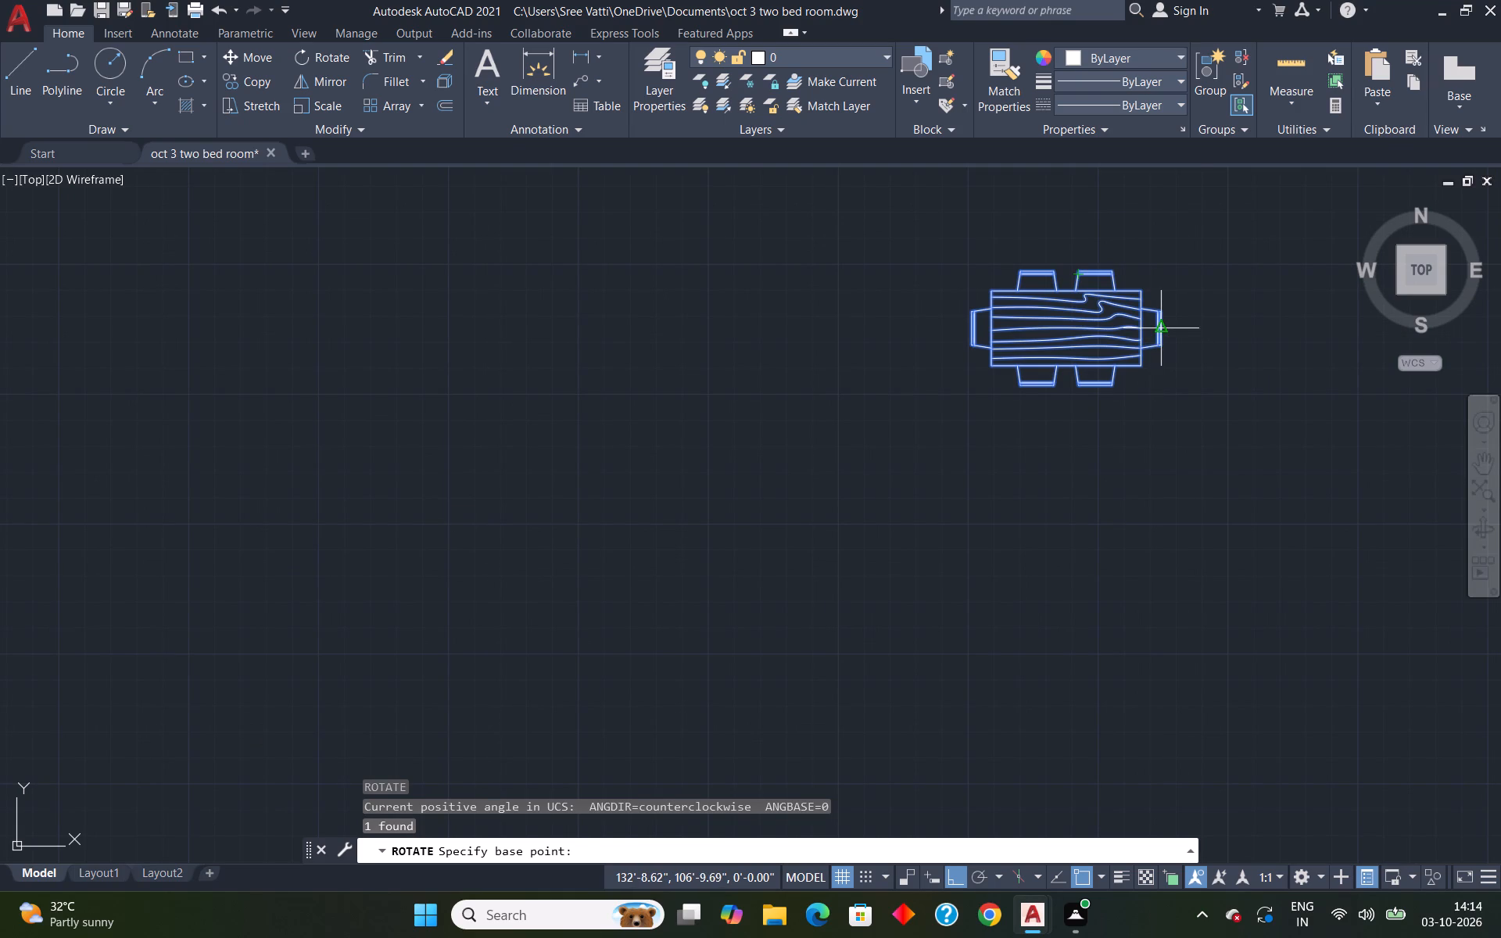
click(1161, 329)
click(1125, 381)
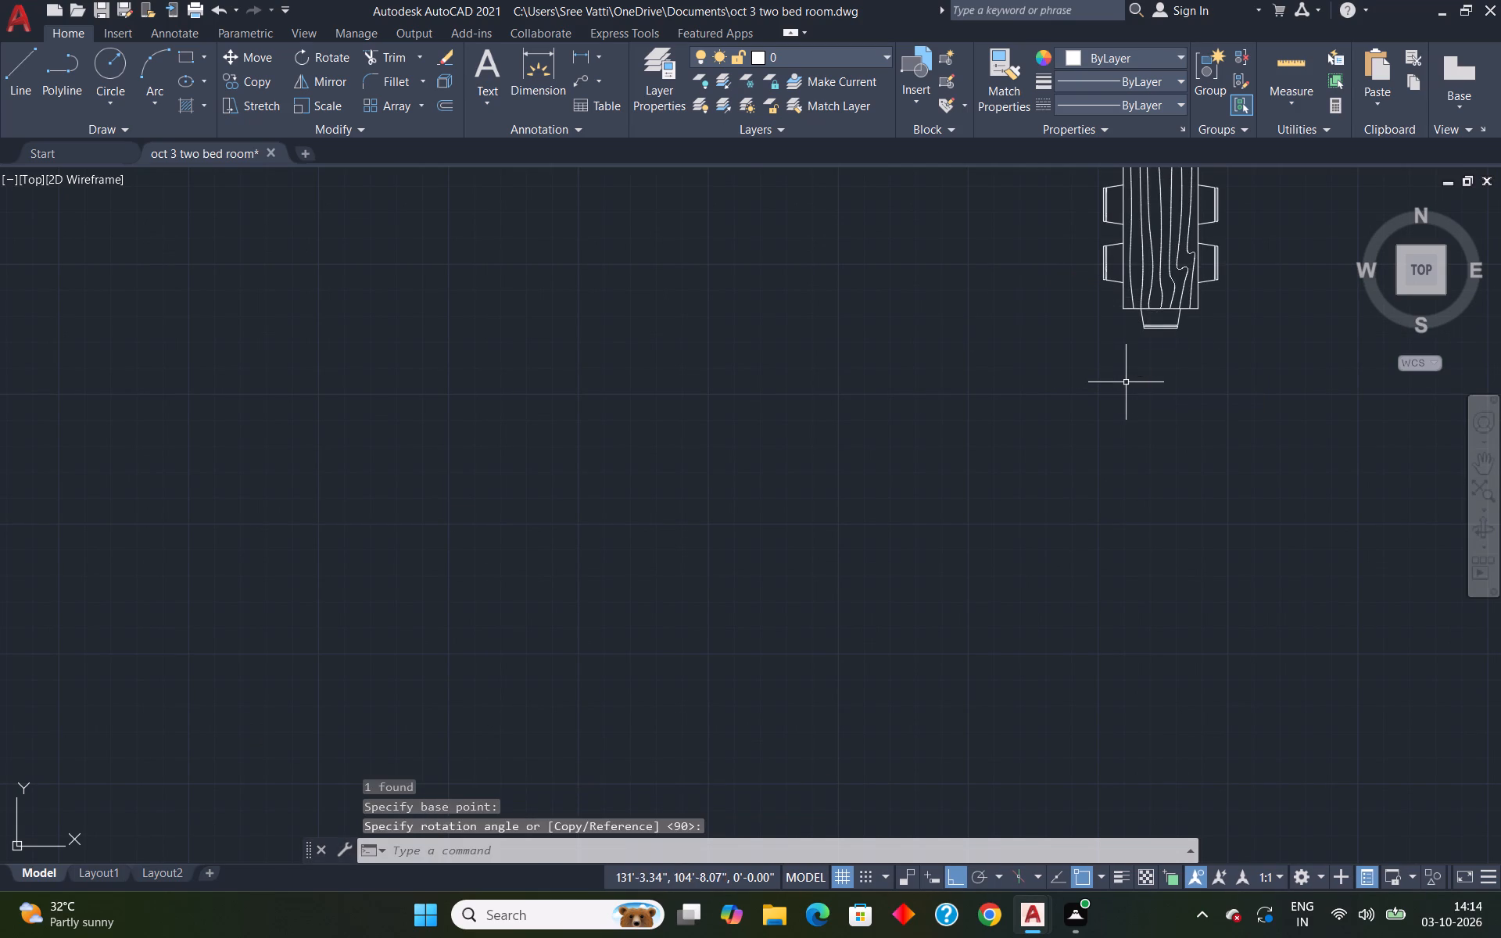
Move the dining set, with Ortho off, into the plan's middle-left hall, beside the windowed left wall.
scroll(1226, 266, down, 3)
click(1177, 217)
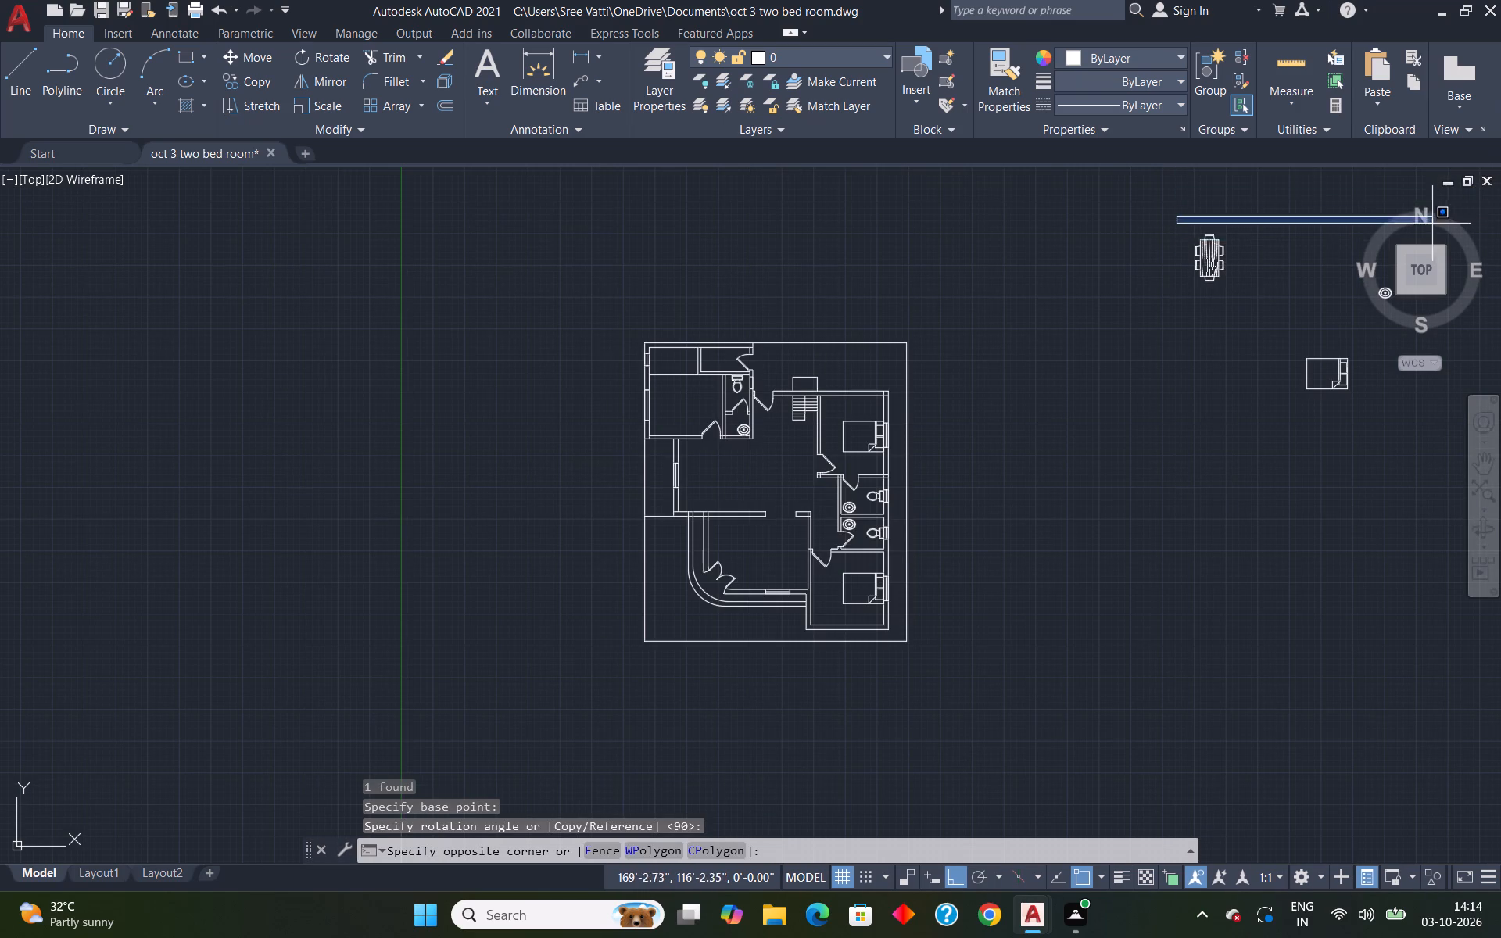
click(1284, 317)
key(m)
key(Return)
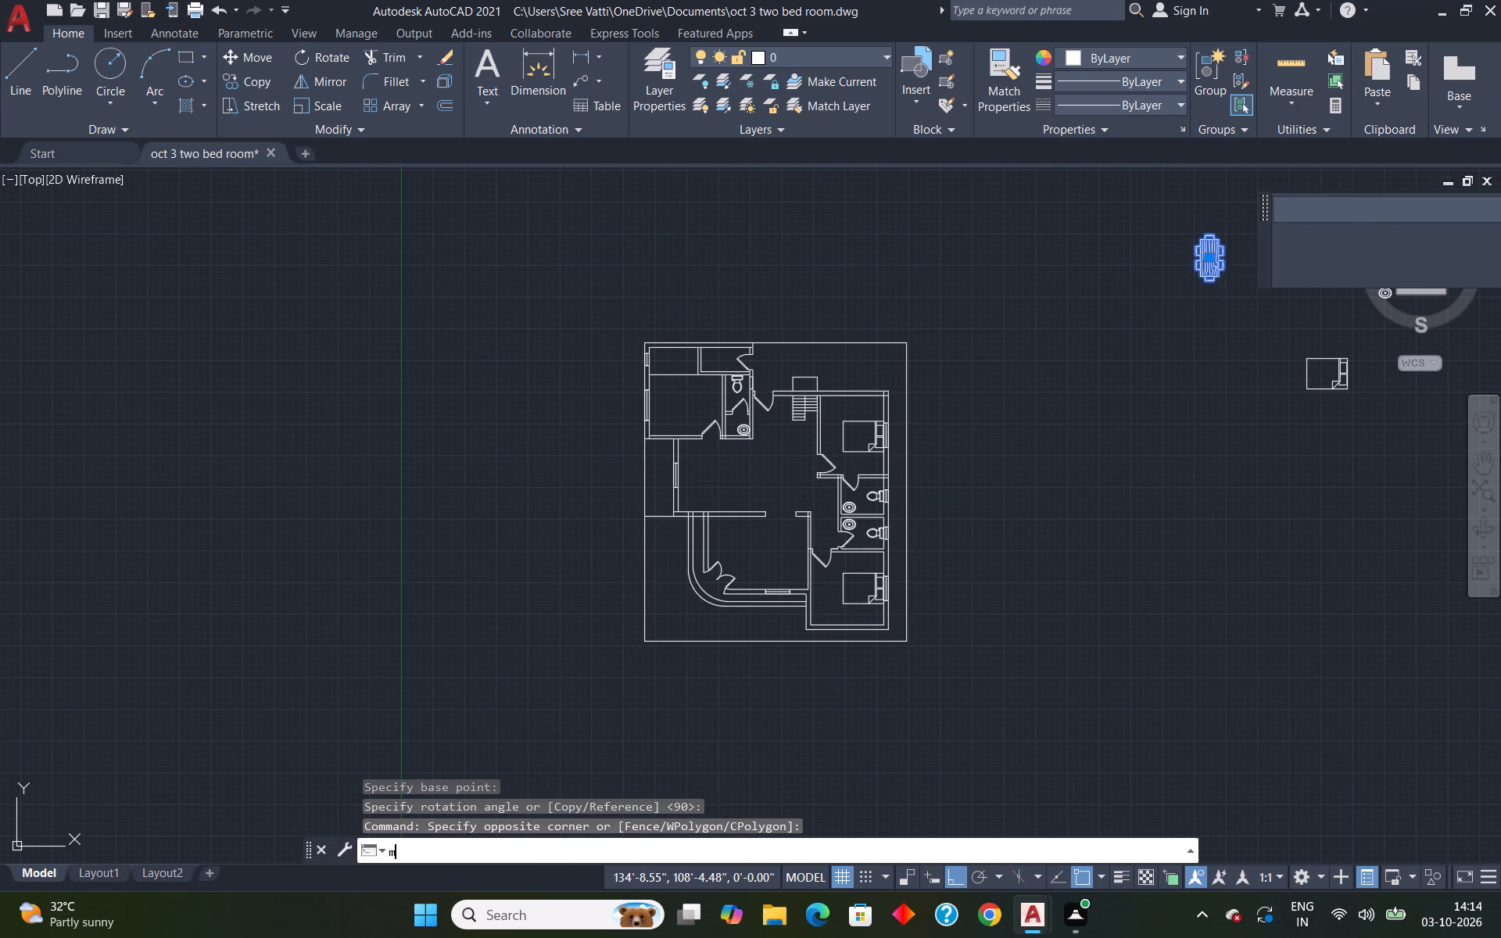
scroll(1219, 259, up, 4)
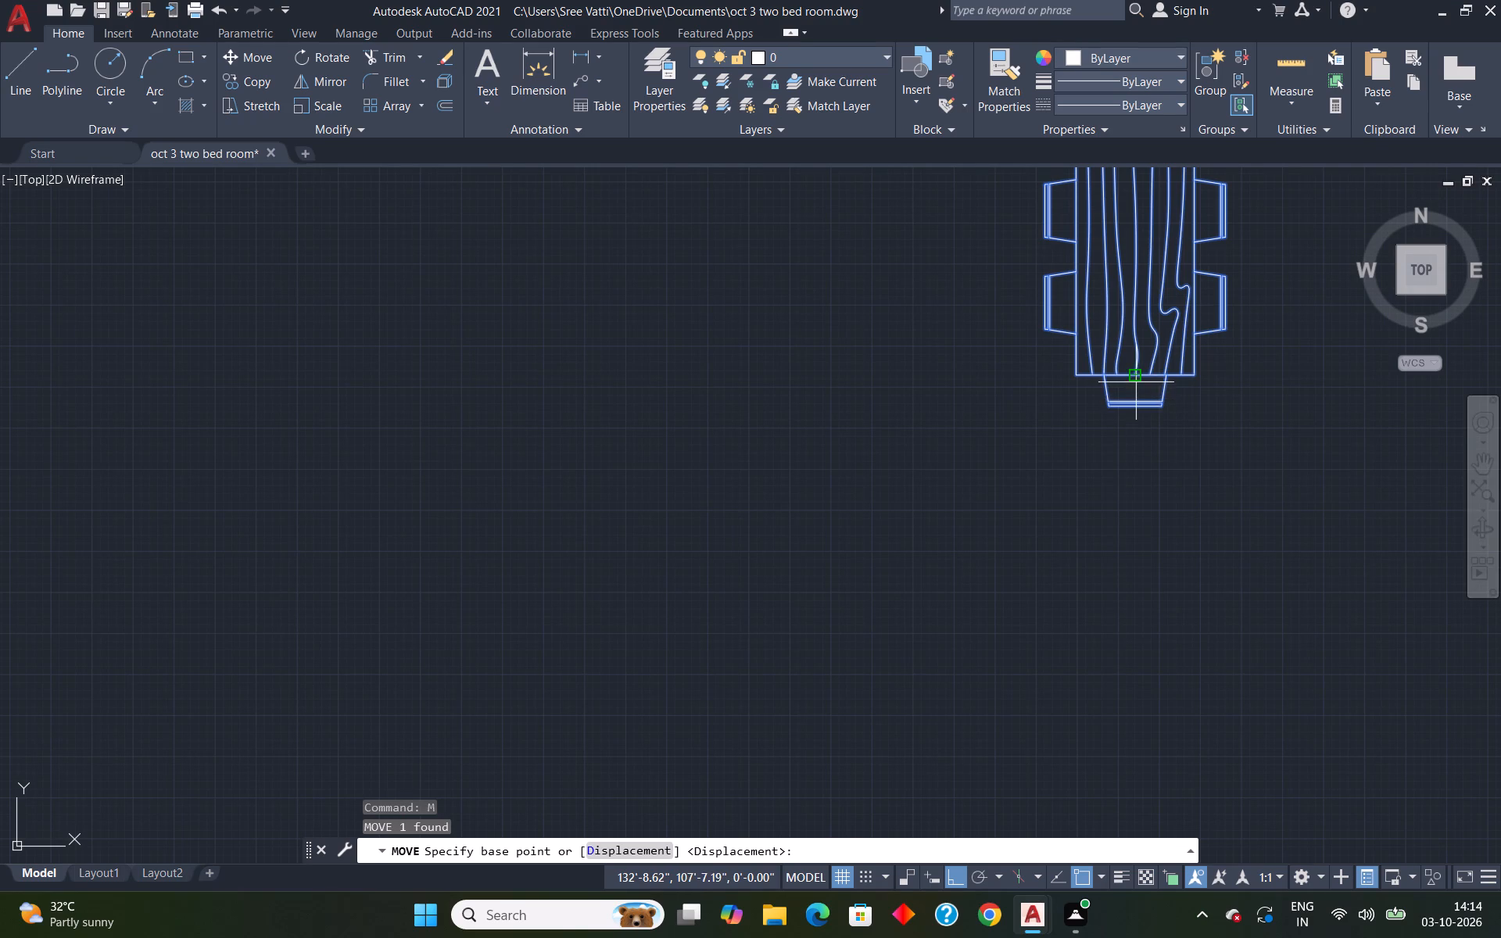
click(1138, 378)
scroll(1037, 406, down, 6)
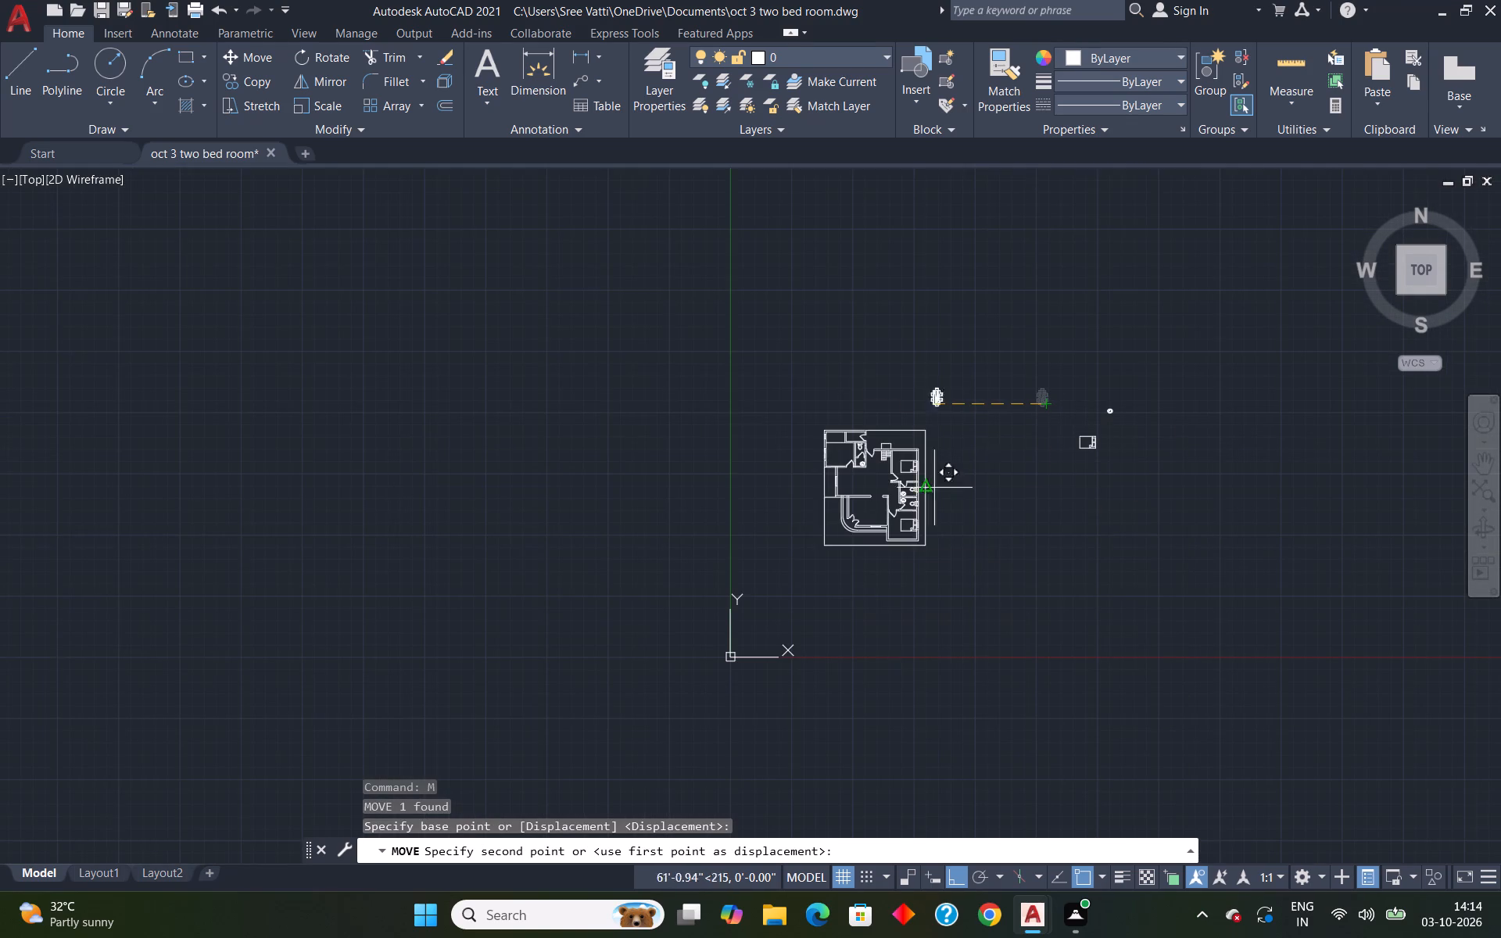
key(F8)
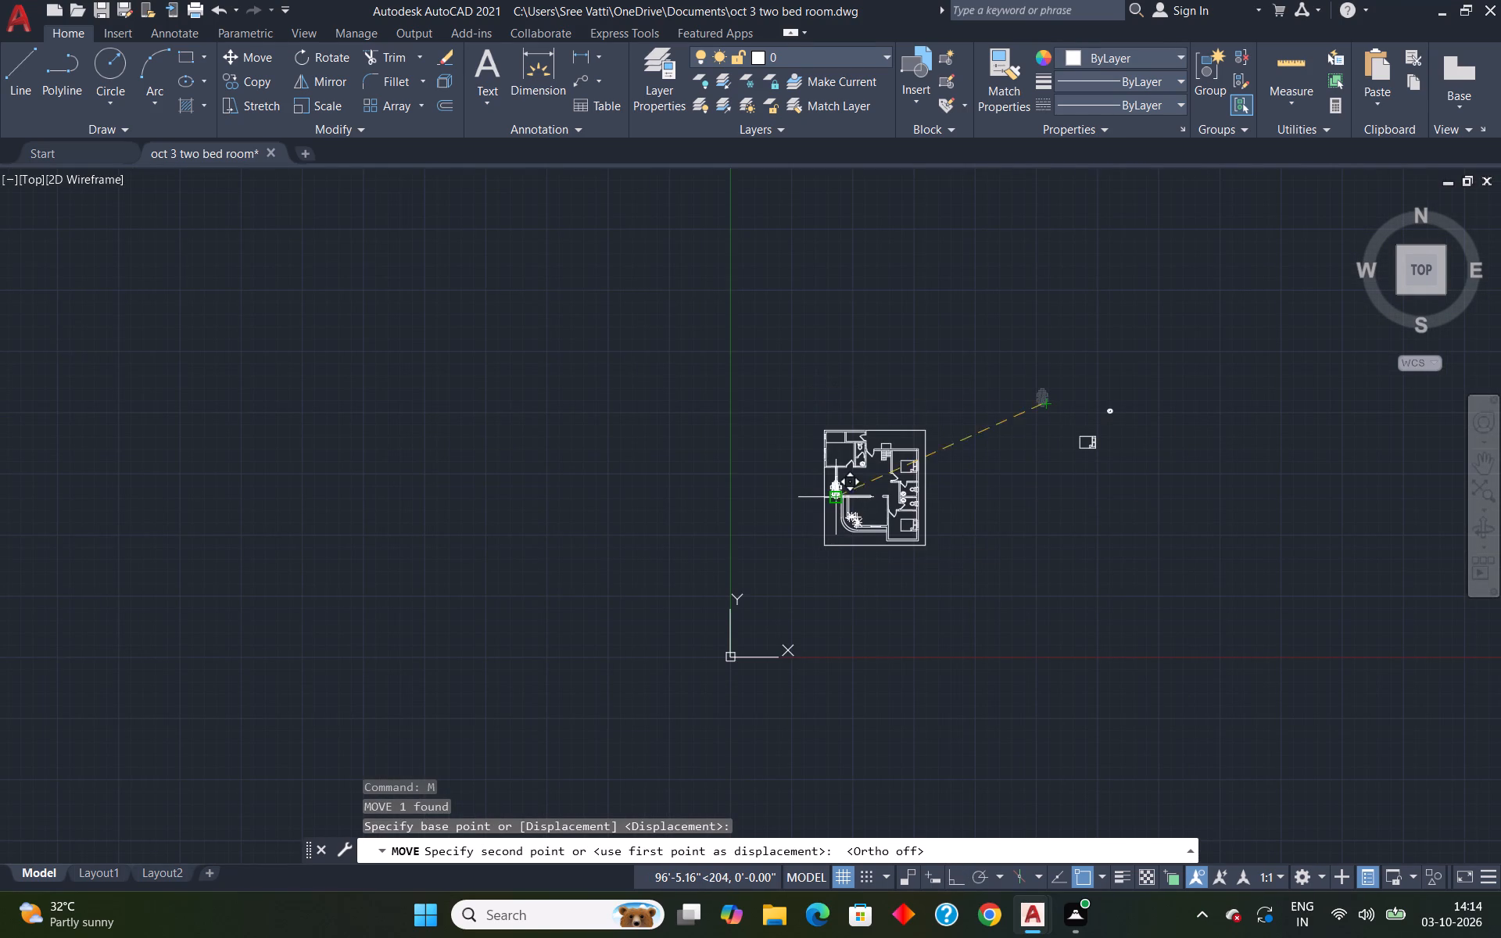
scroll(854, 489, up, 4)
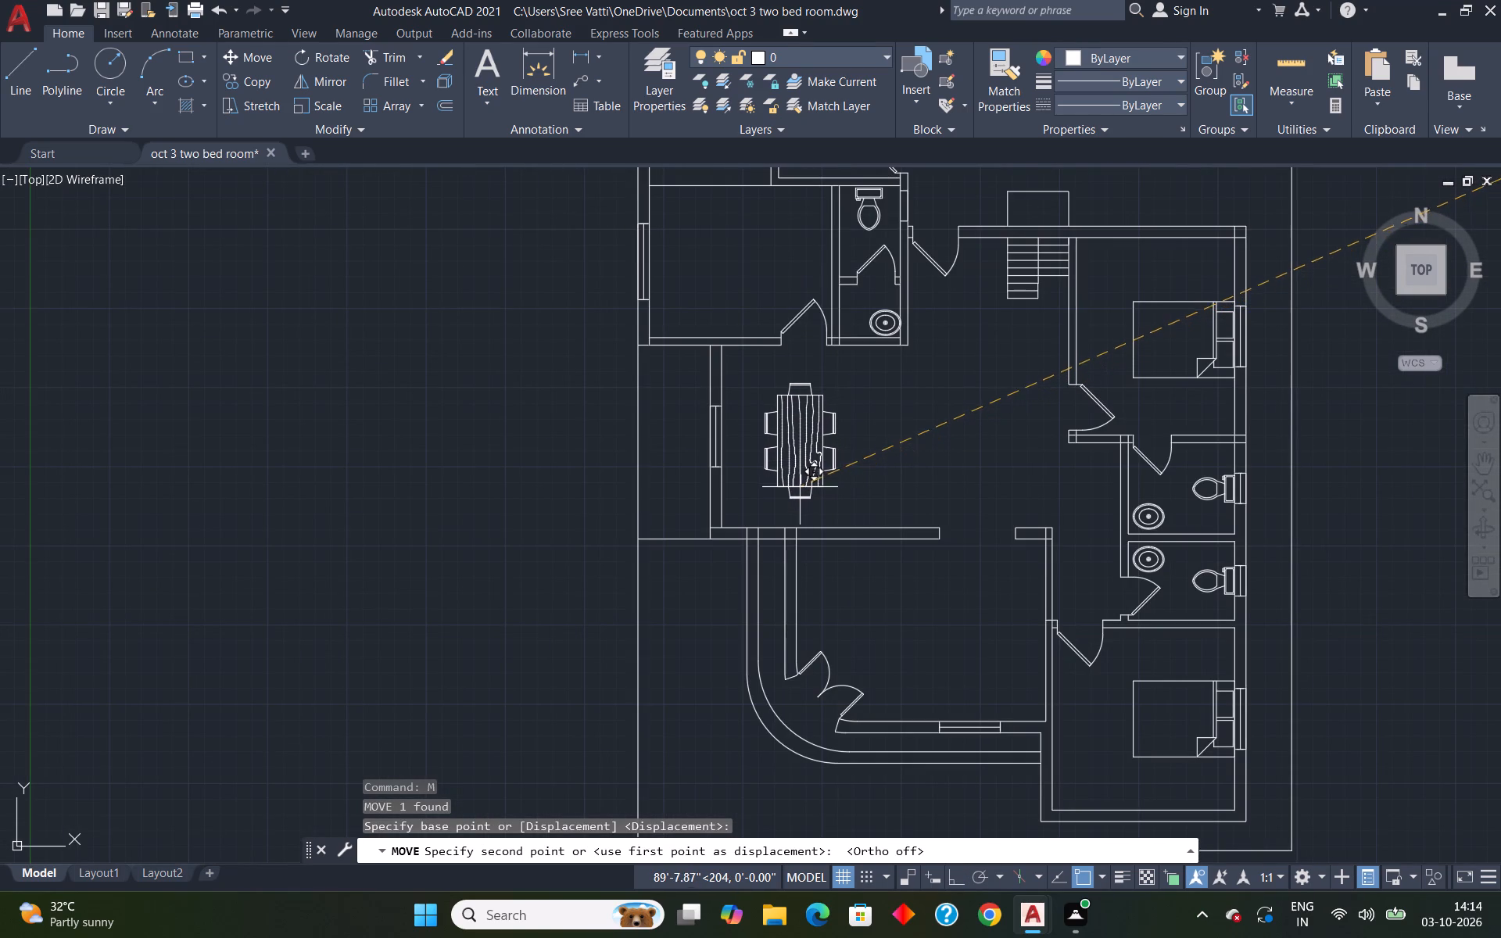
click(785, 490)
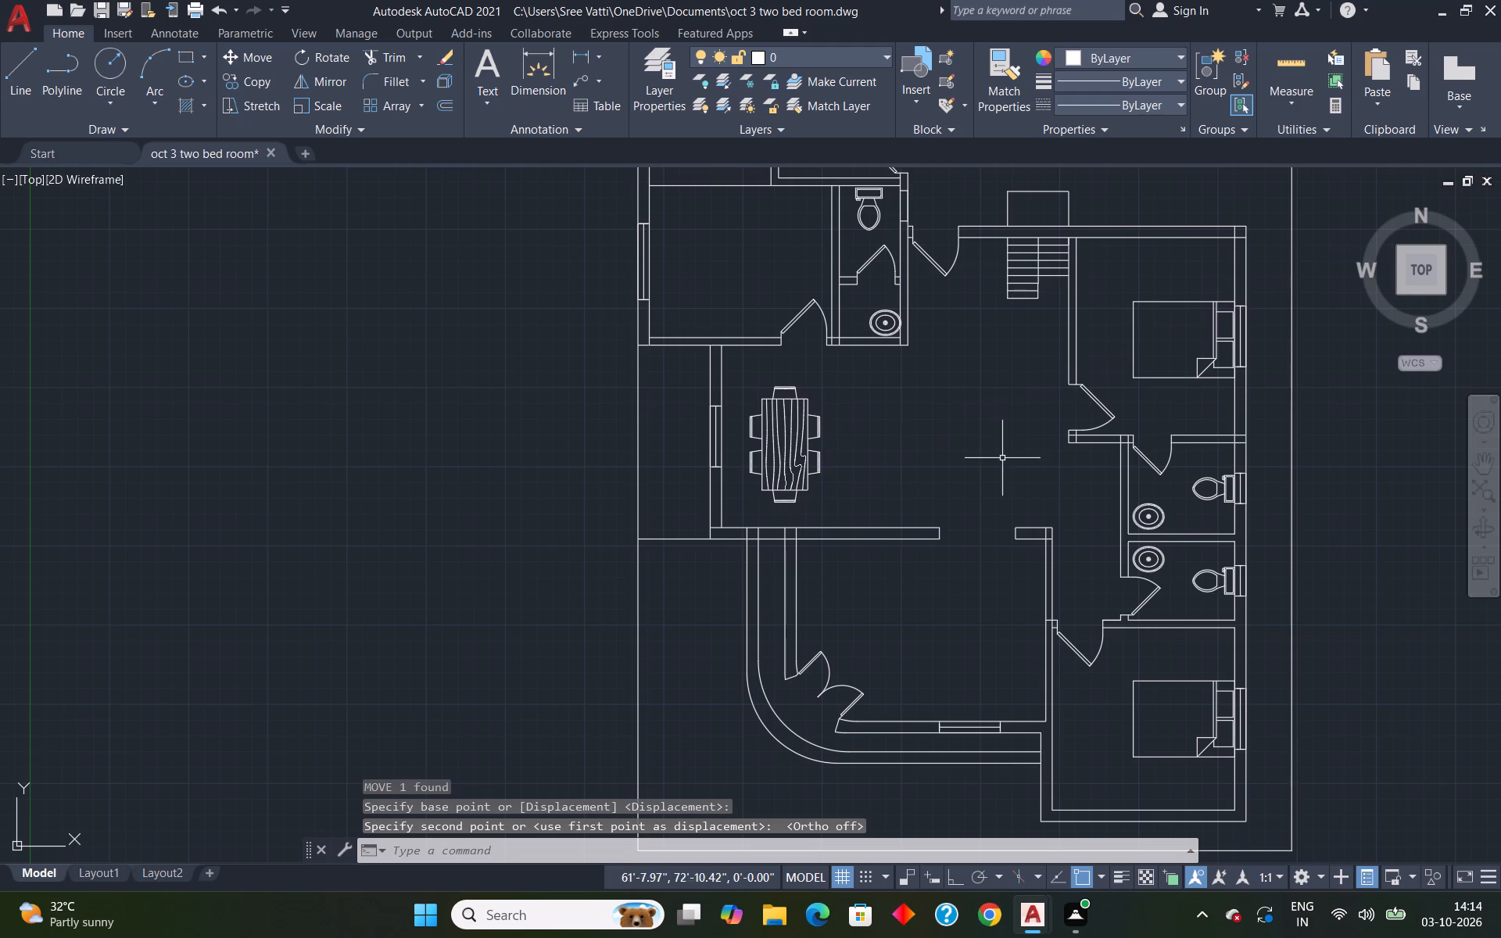
key(Escape)
Delete the spare bed and the spare oval sink lying outside the plan.
scroll(1009, 362, down, 2)
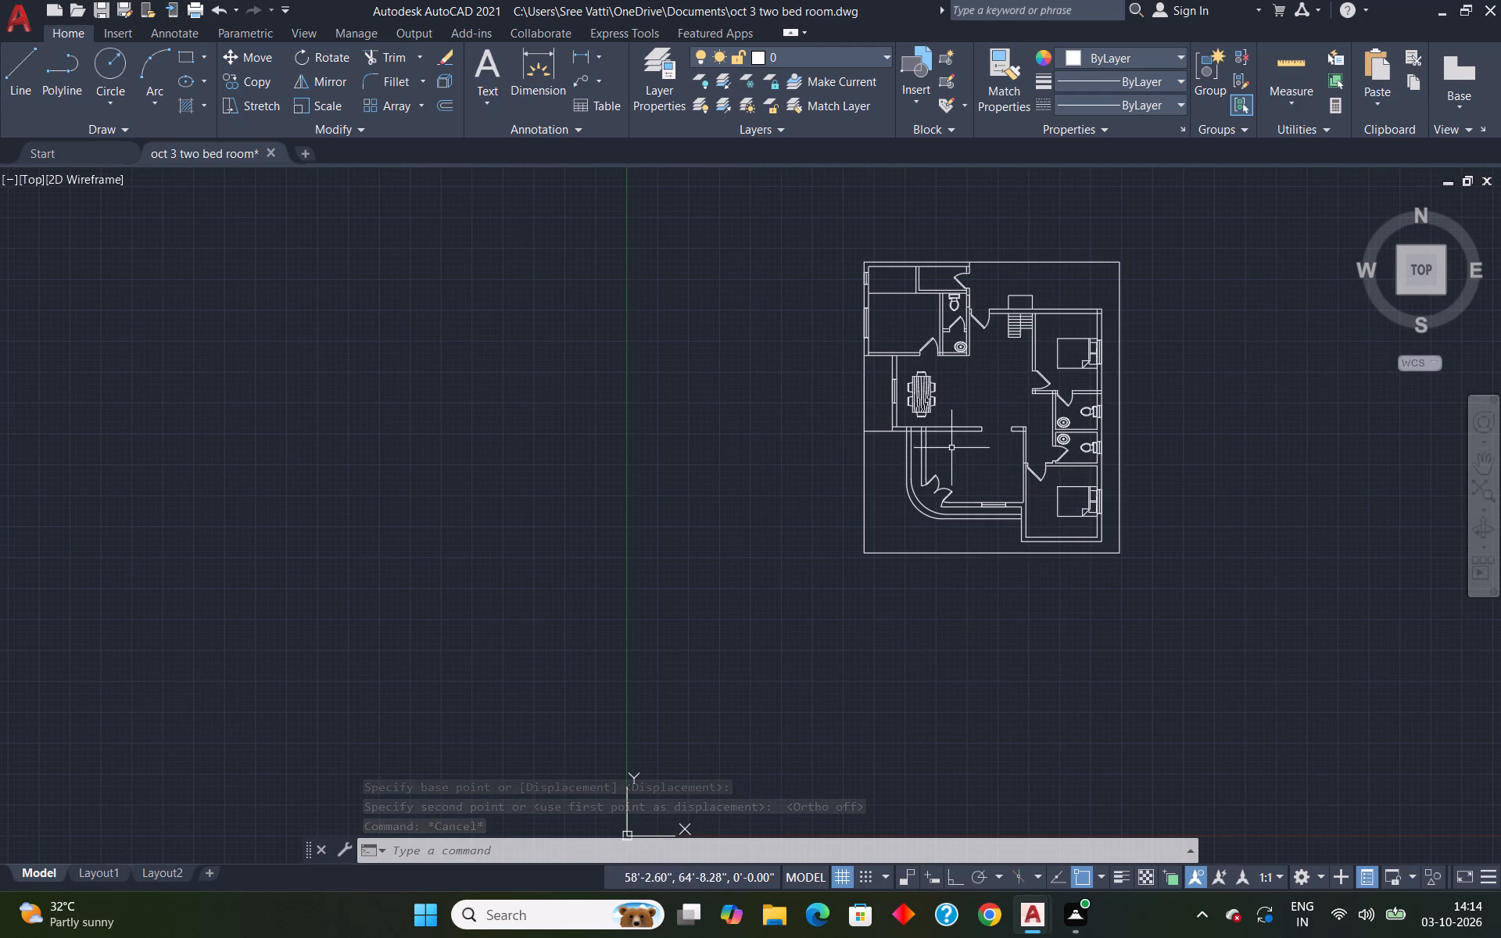
scroll(1080, 499, up, 1)
scroll(1080, 499, down, 1)
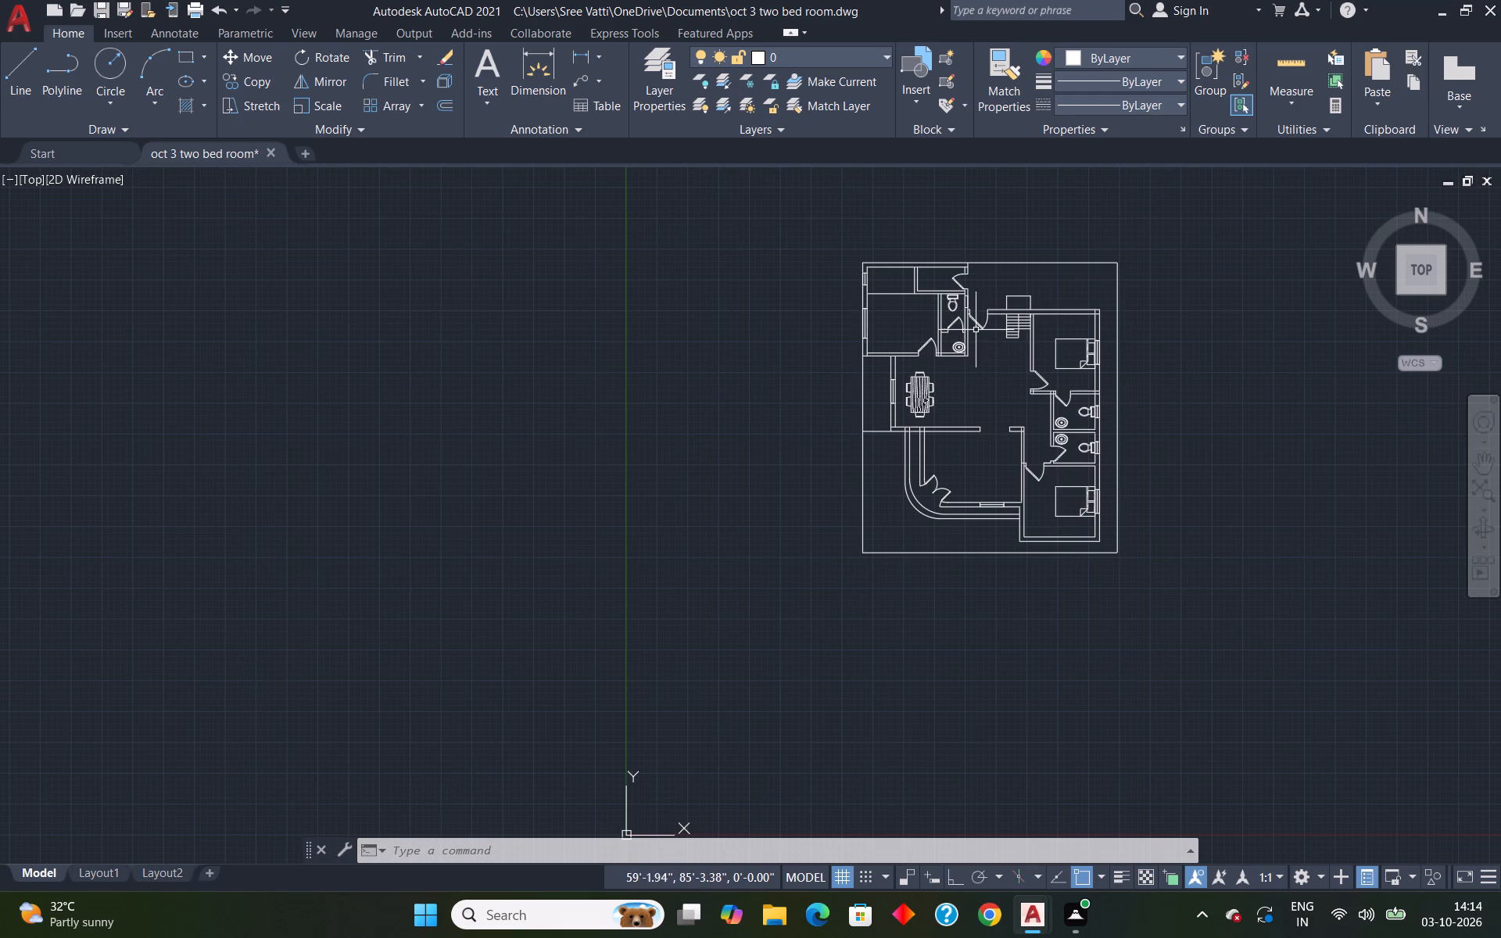
scroll(951, 304, up, 2)
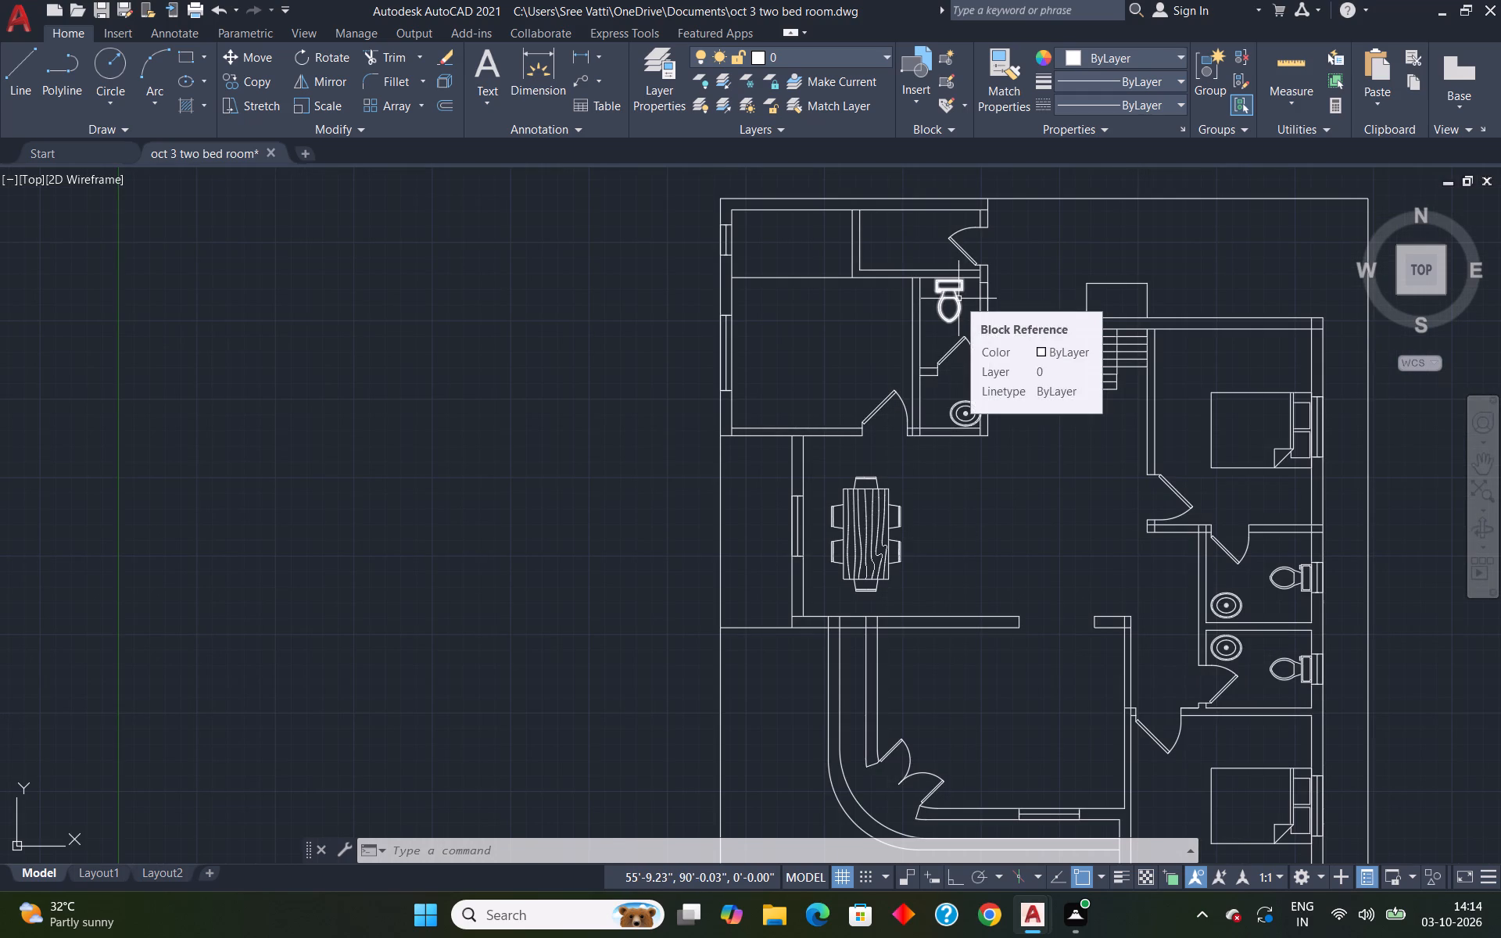
scroll(963, 295, down, 4)
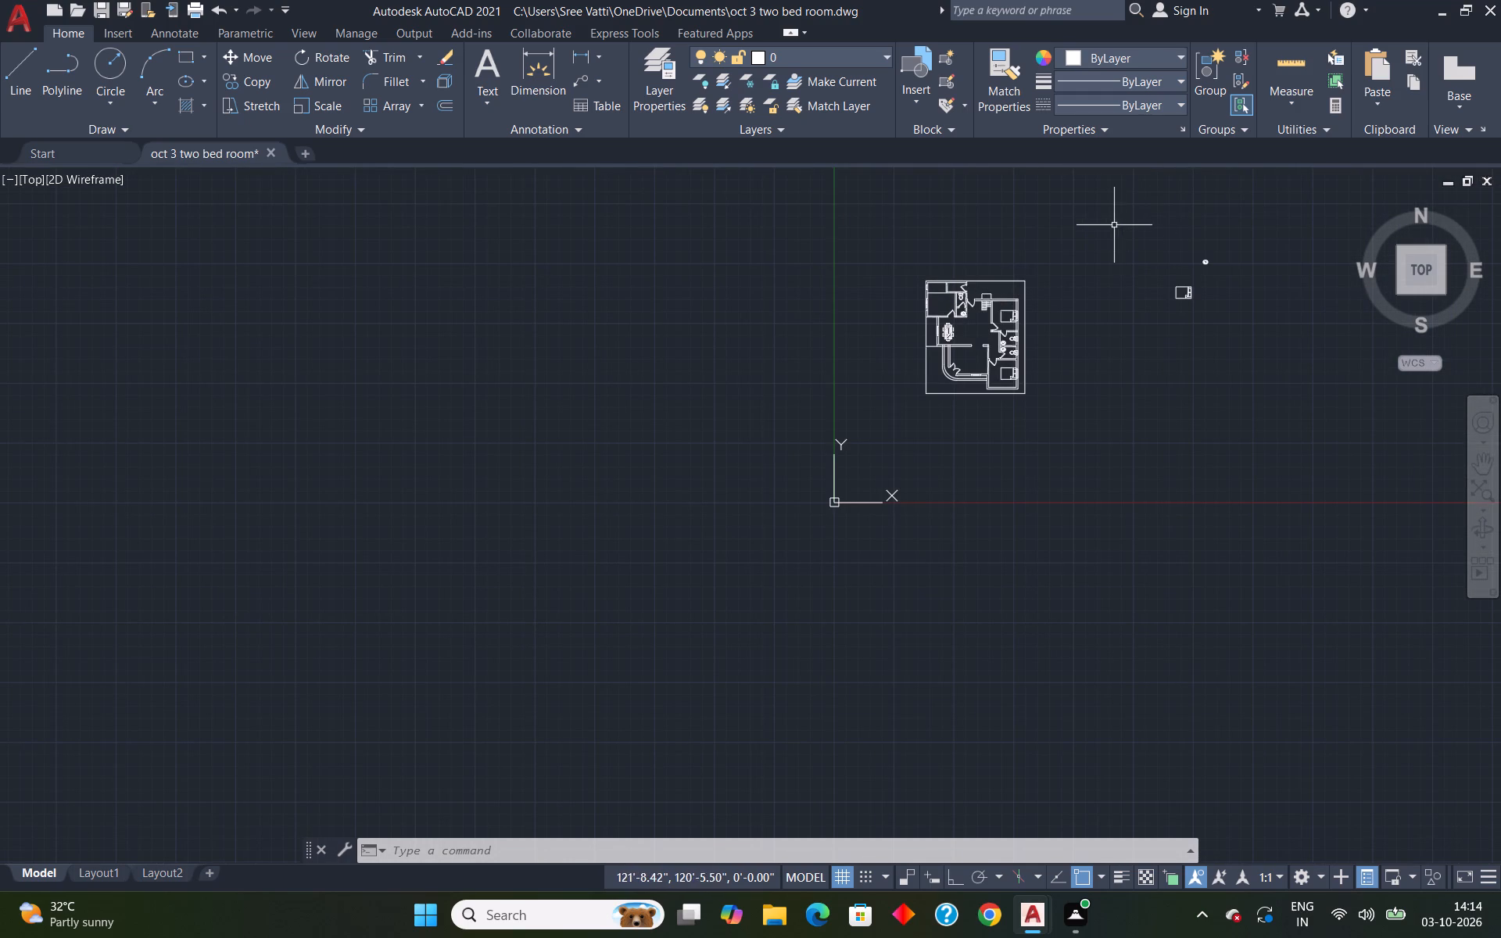
click(1114, 224)
click(1233, 369)
key(Delete)
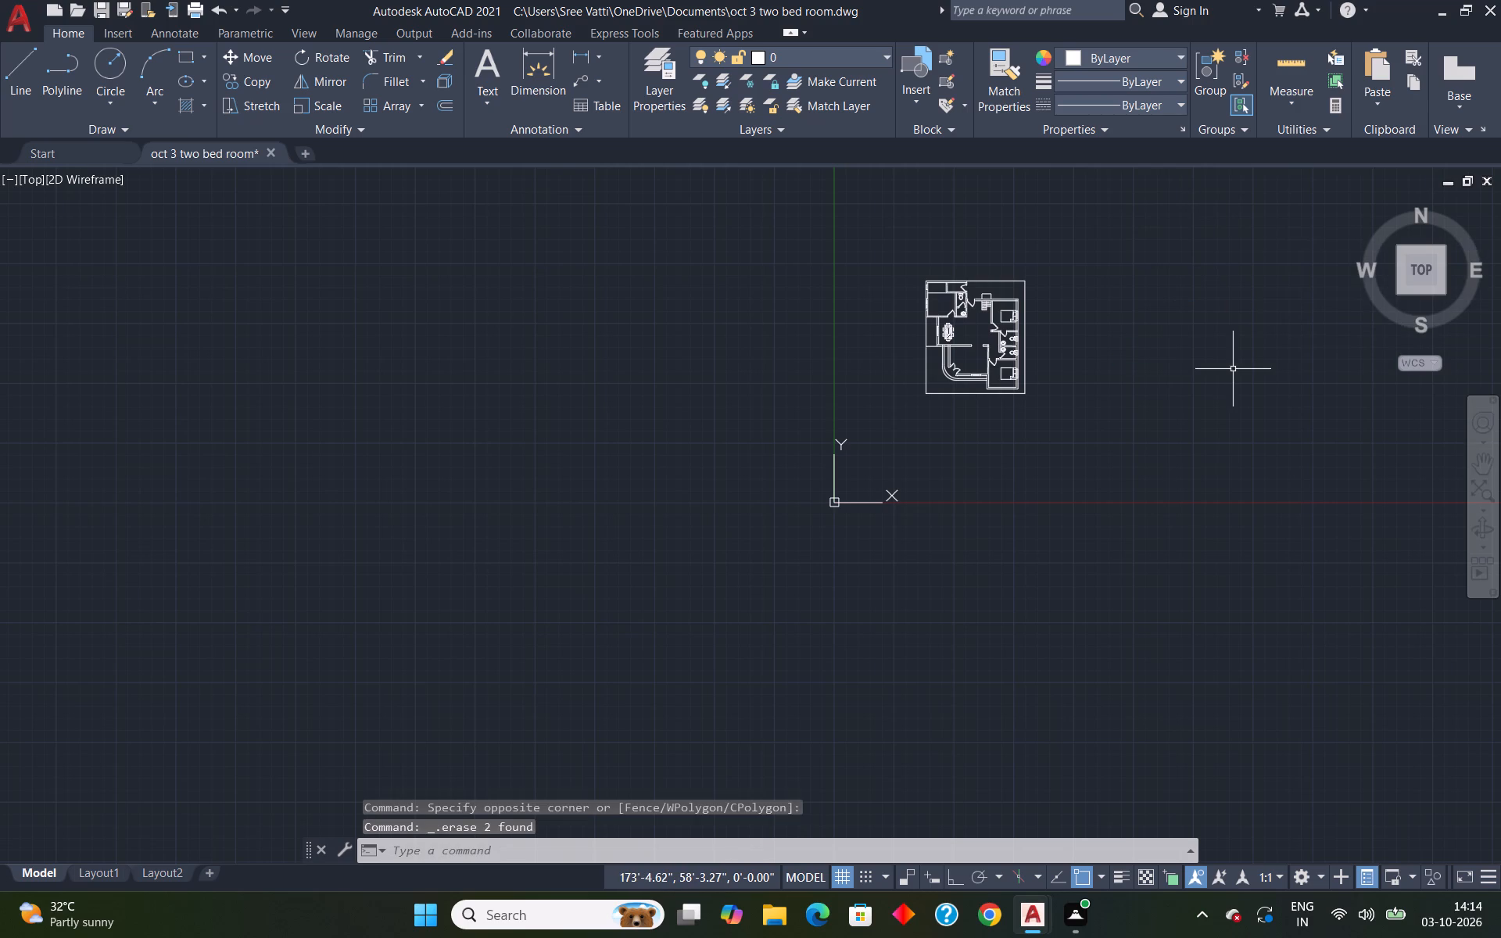
Open the trees_2 drawing from the Downloads folder.
drag(775, 912, 782, 912)
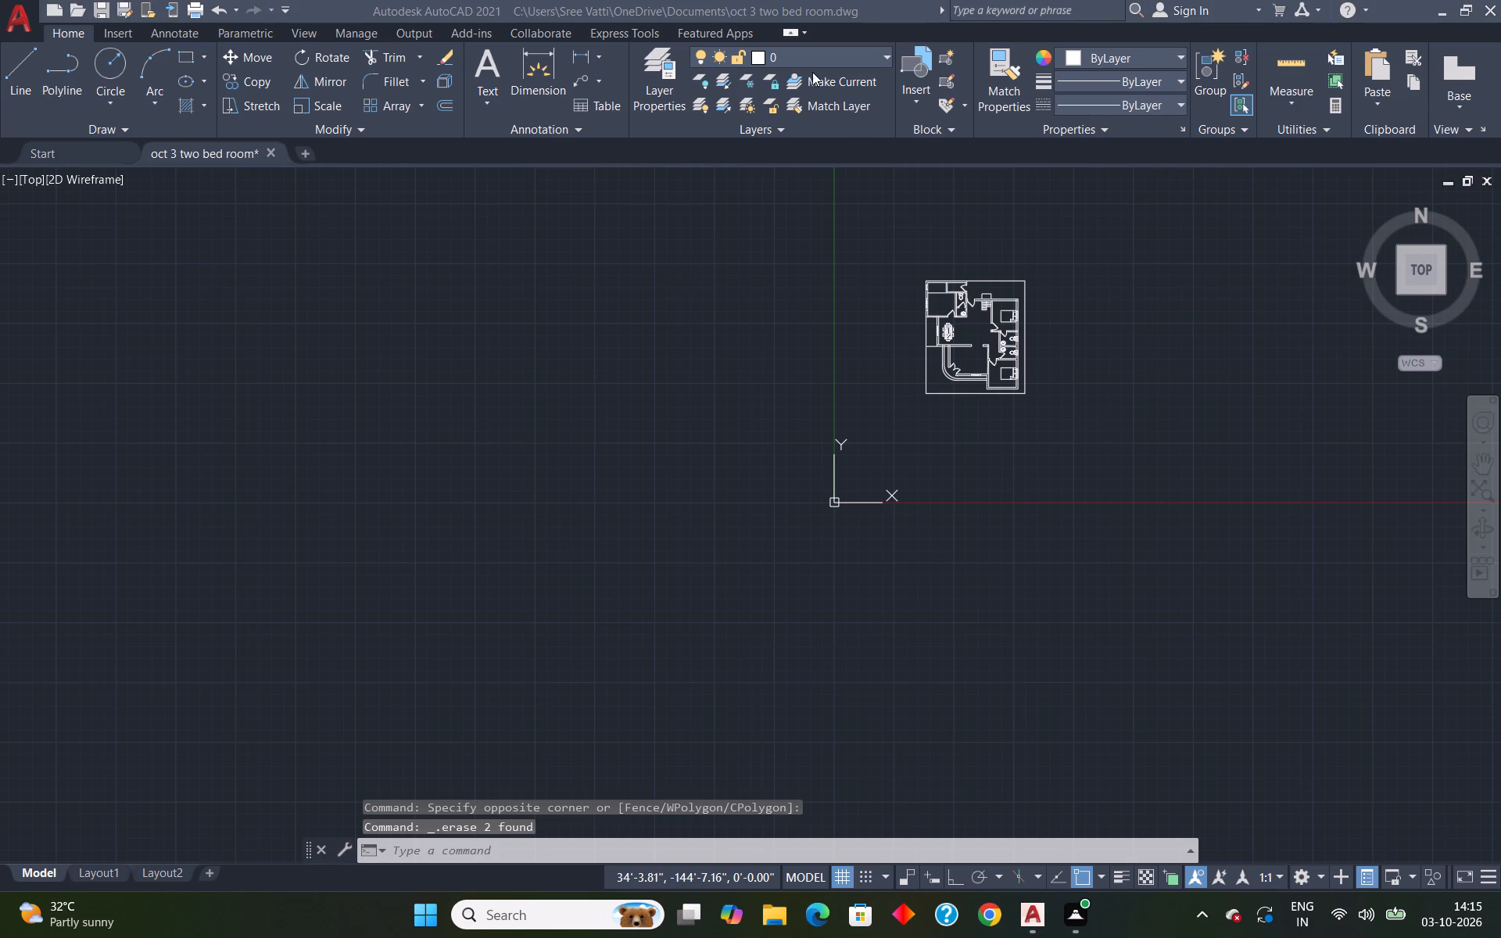
click(773, 930)
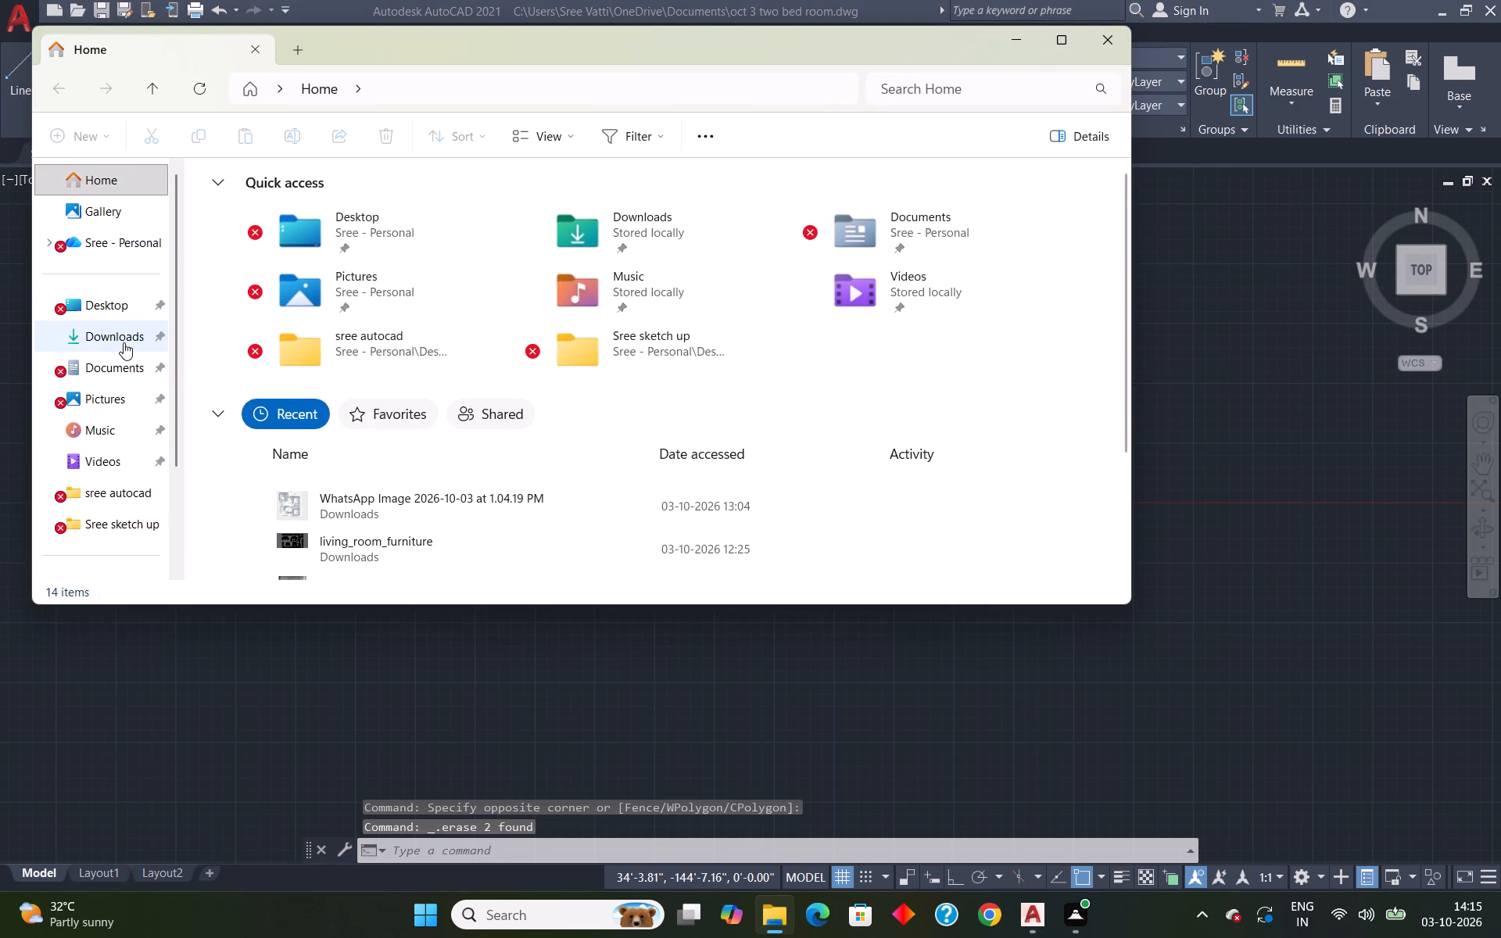
click(124, 342)
click(306, 247)
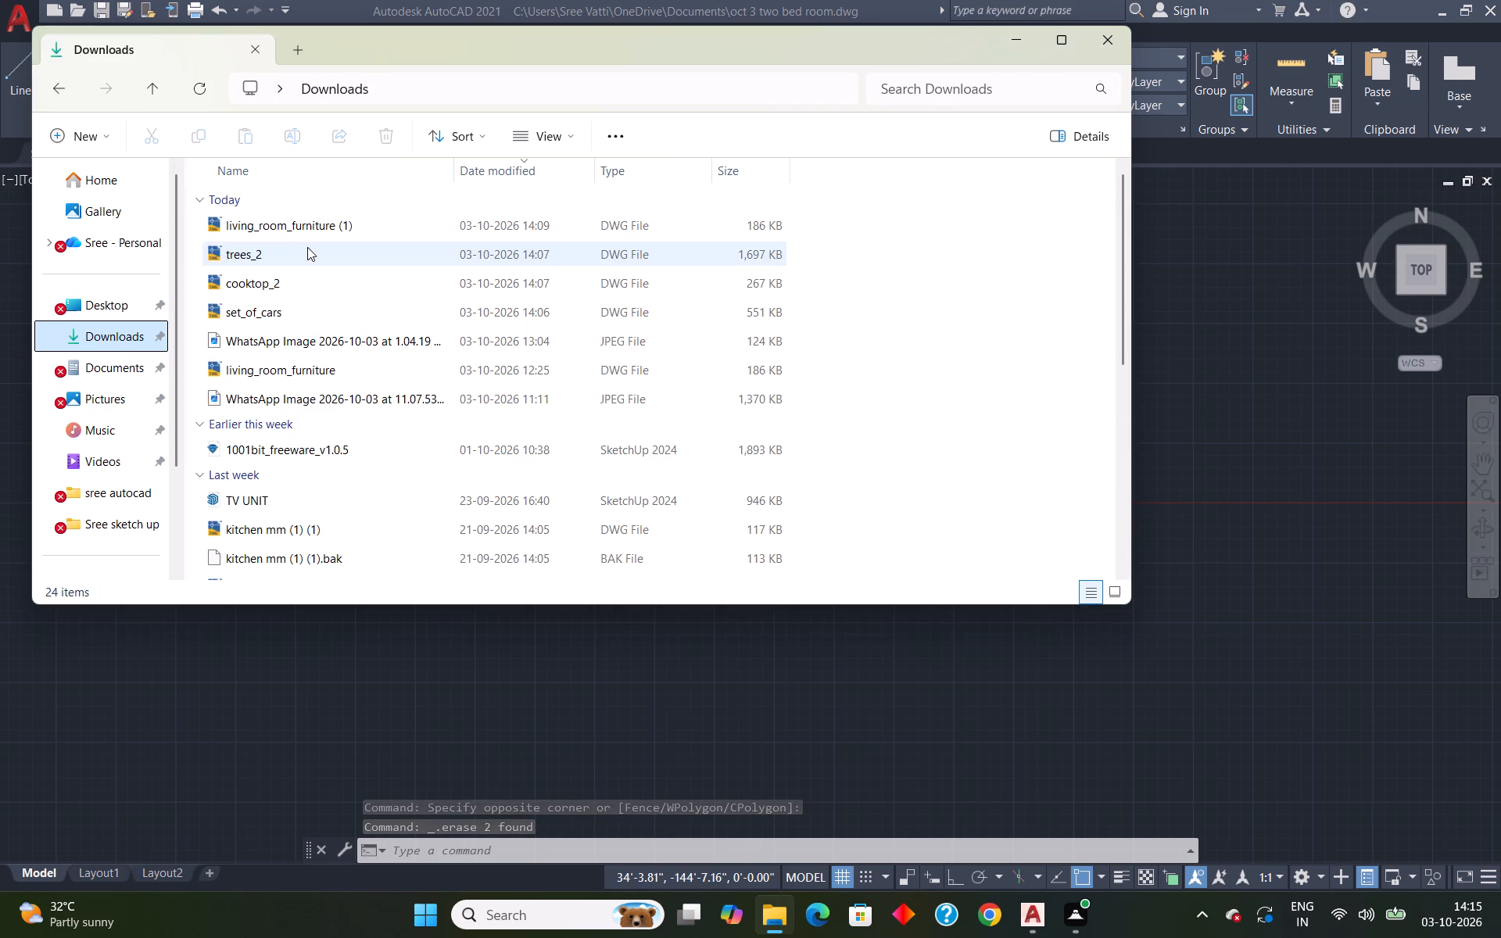
double_click(604, 253)
Copy the green five-leaf palm block from trees_2 and paste it beside the plan in the office paln oct 3 drawing.
scroll(925, 353, down, 1)
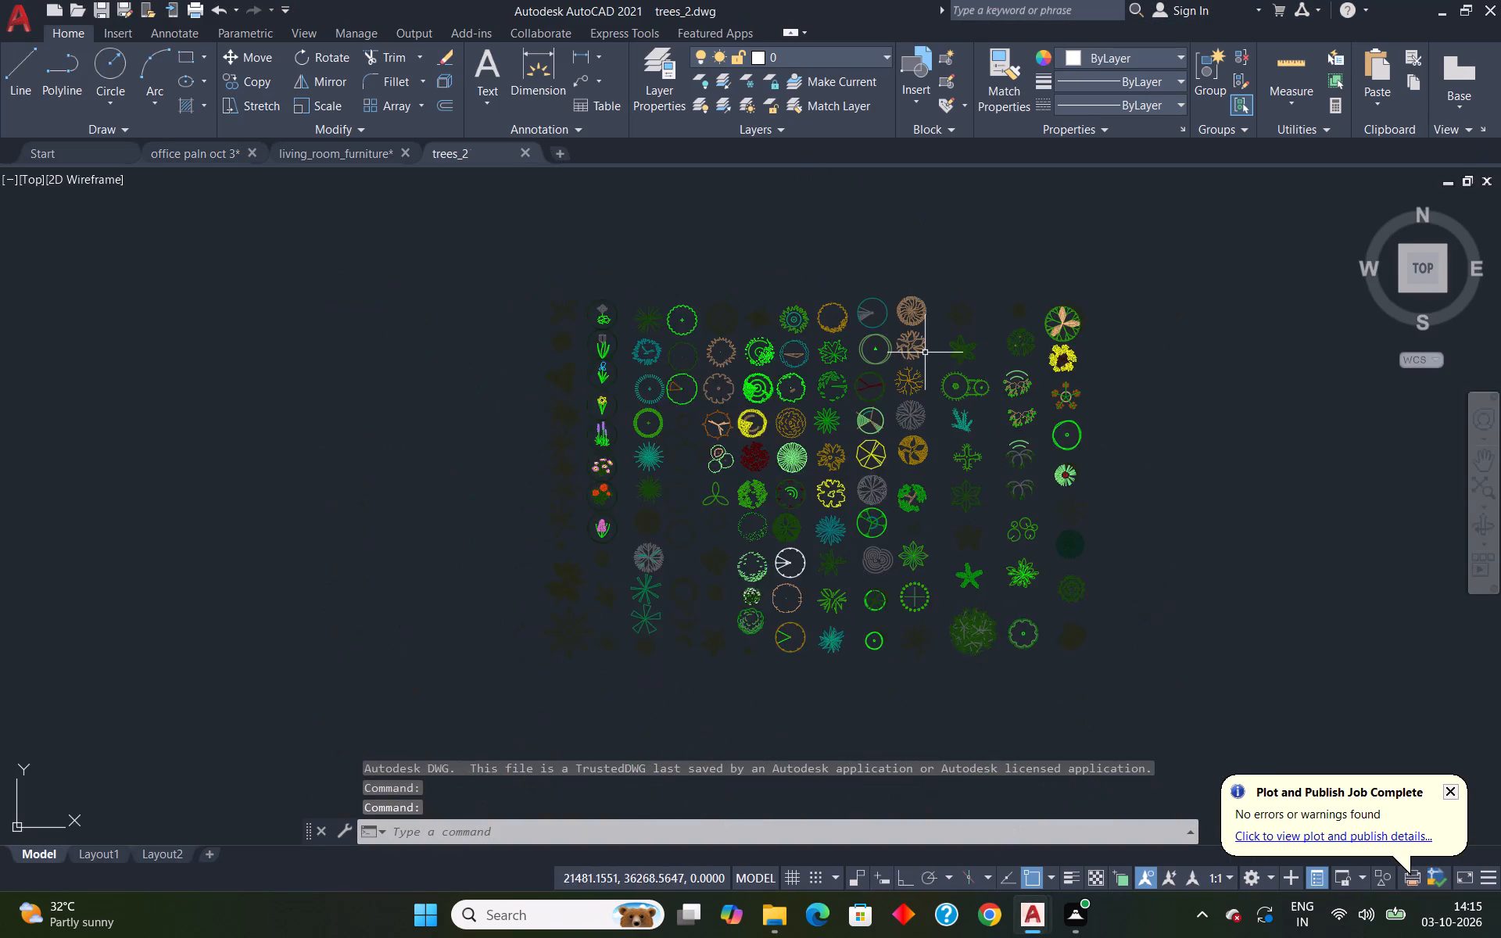
scroll(925, 353, down, 1)
scroll(882, 438, up, 2)
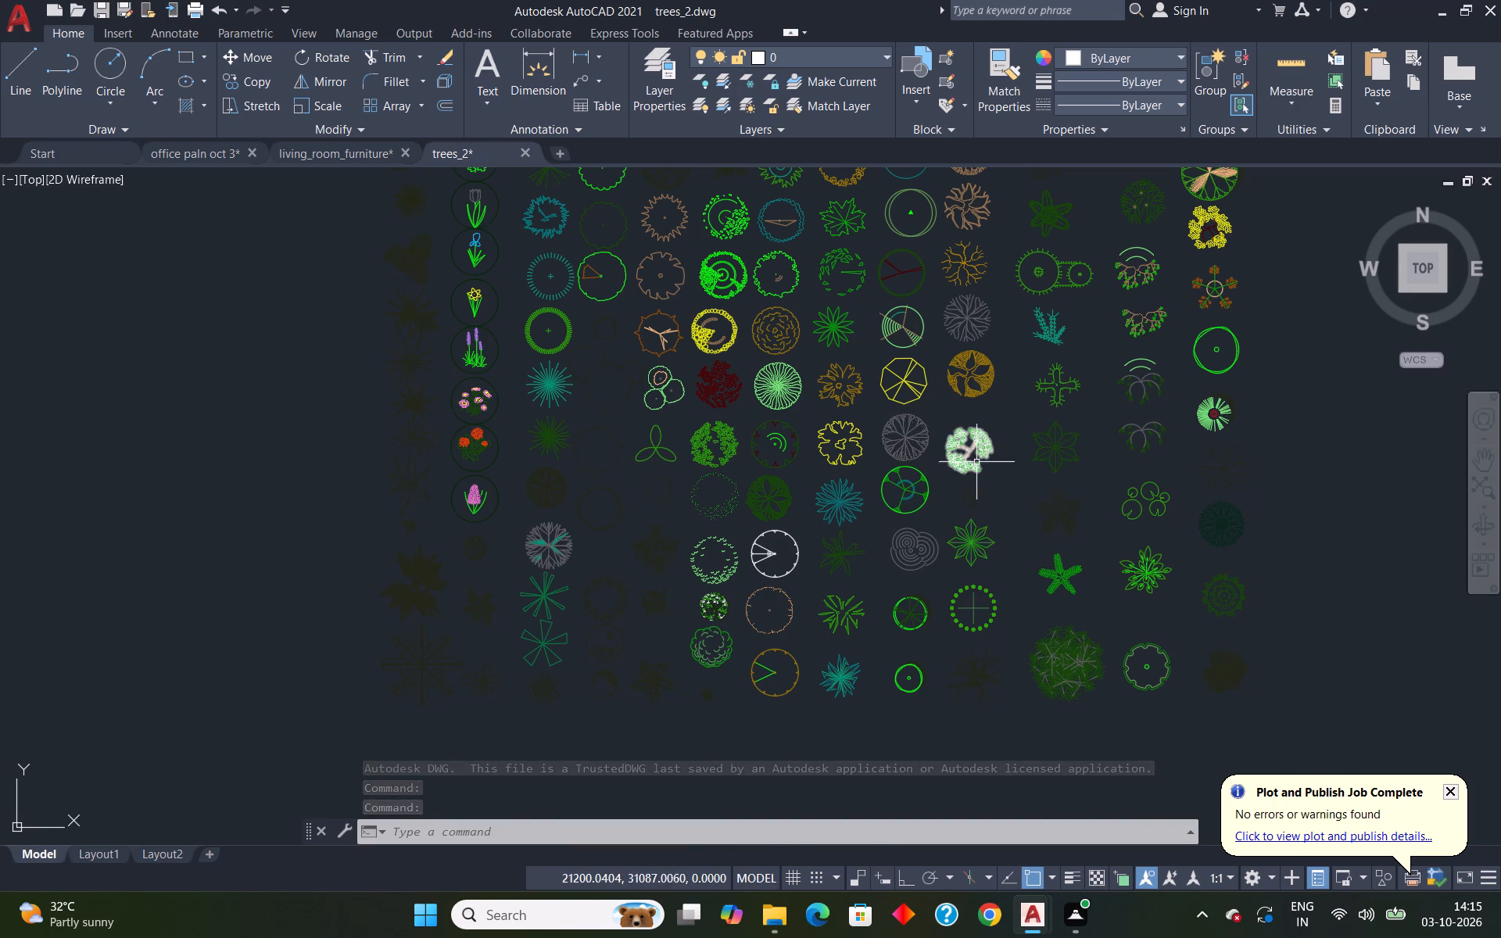
scroll(973, 462, down, 1)
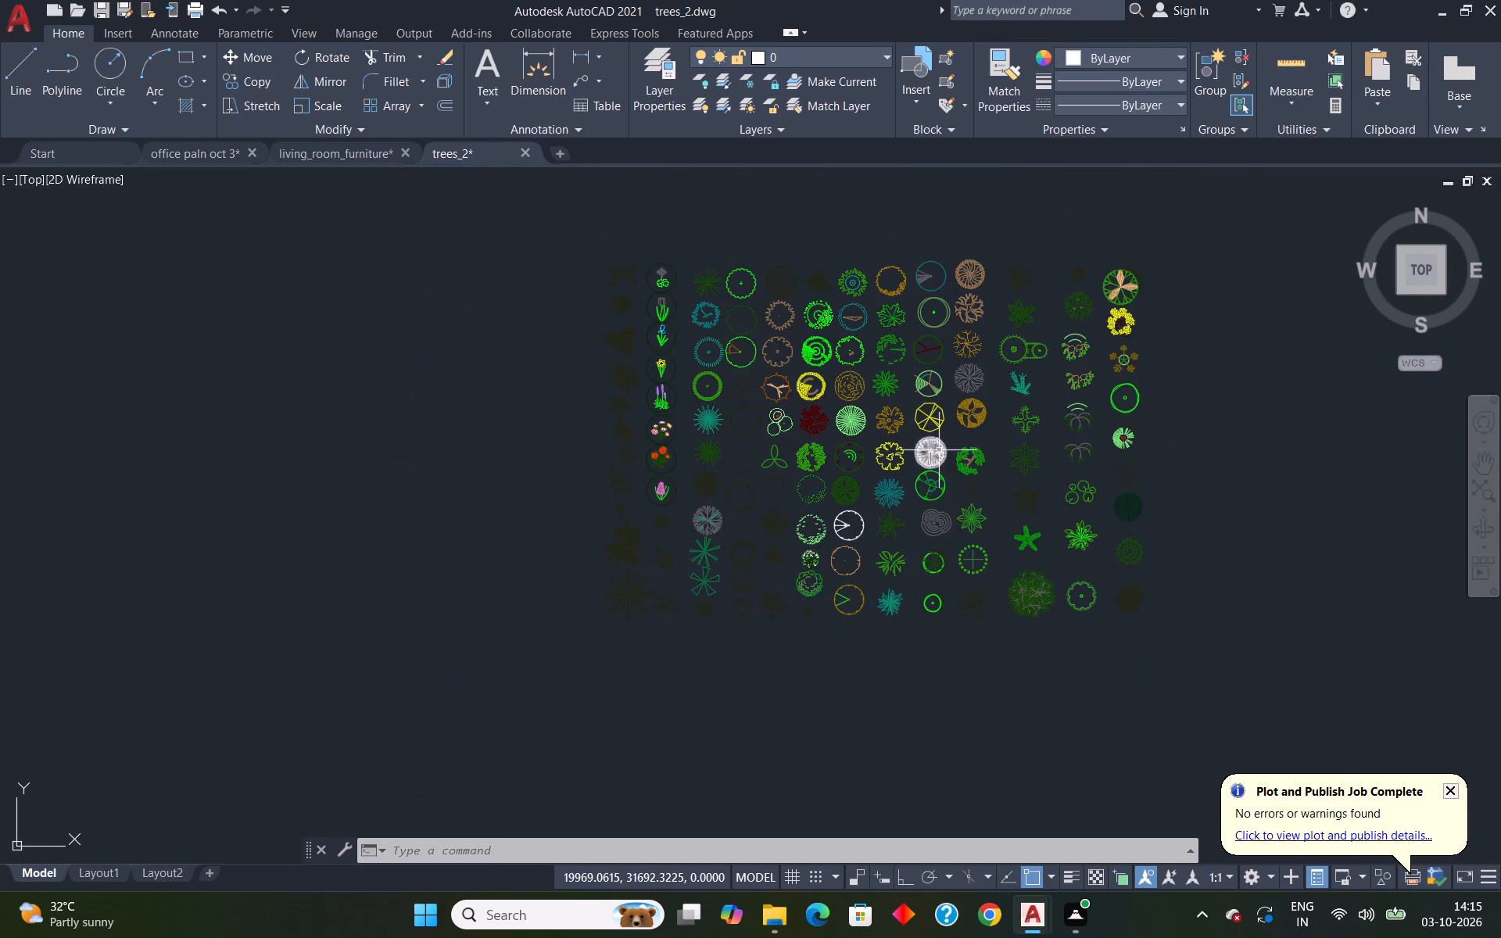
scroll(939, 450, up, 1)
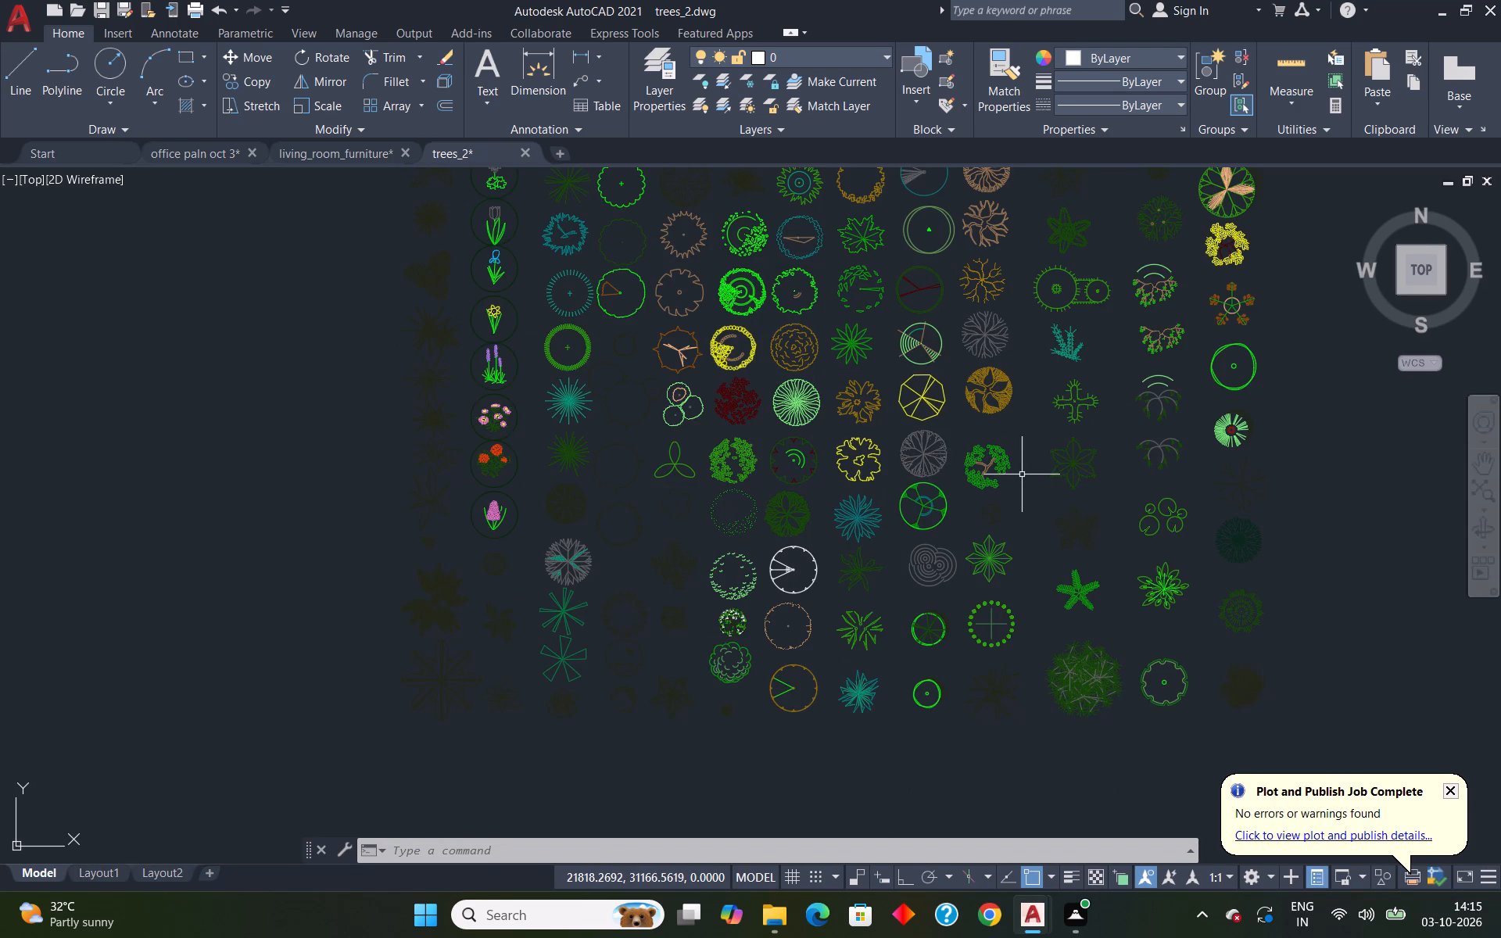
click(1085, 591)
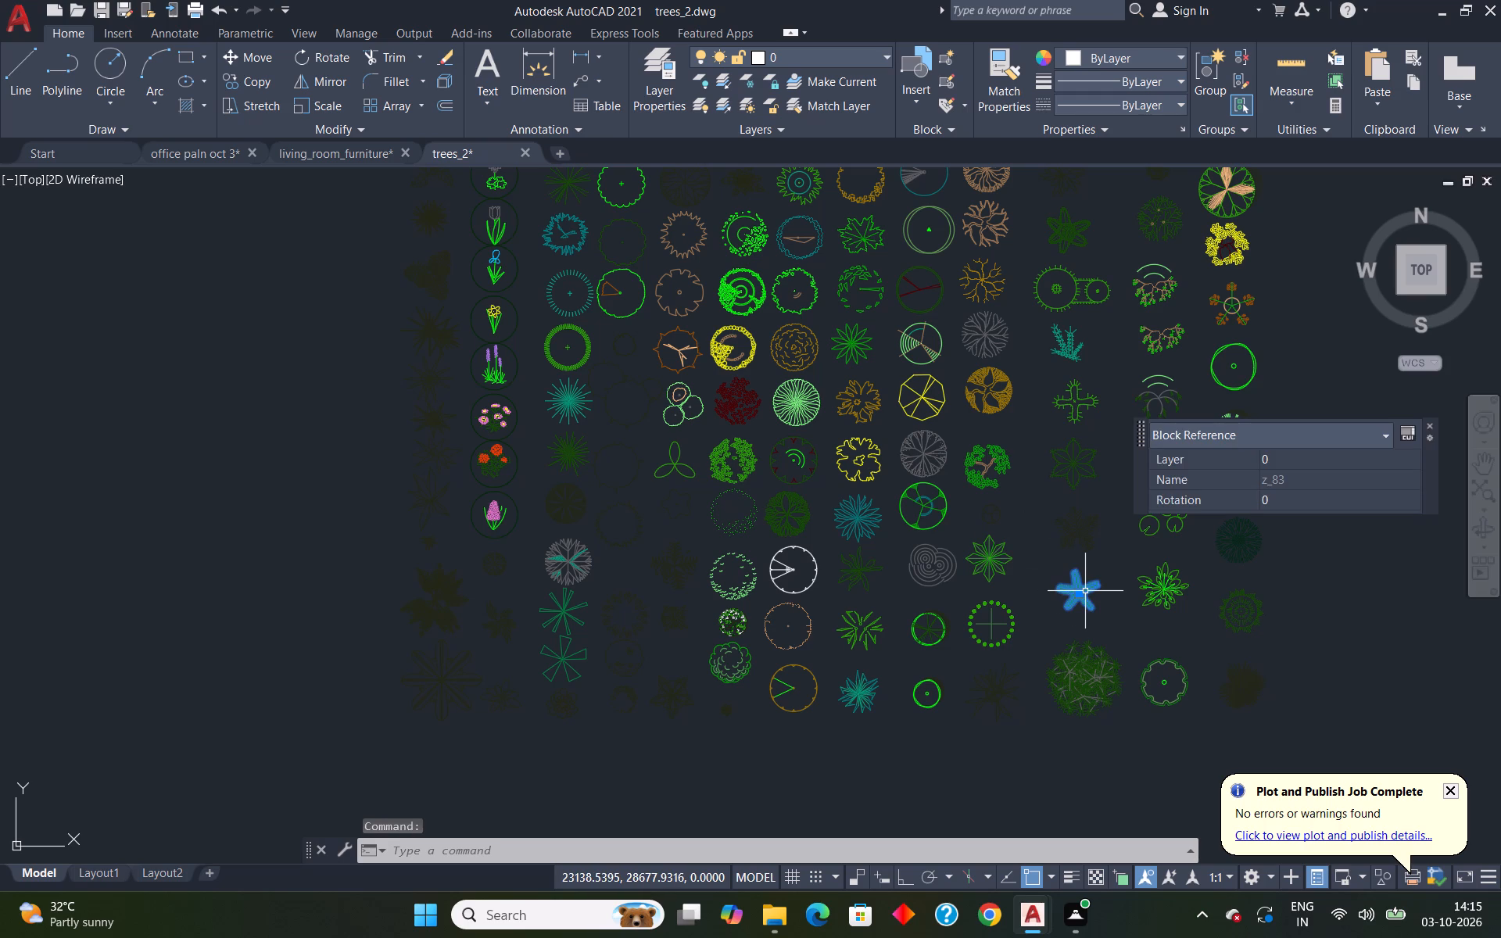
key(ctrl+c)
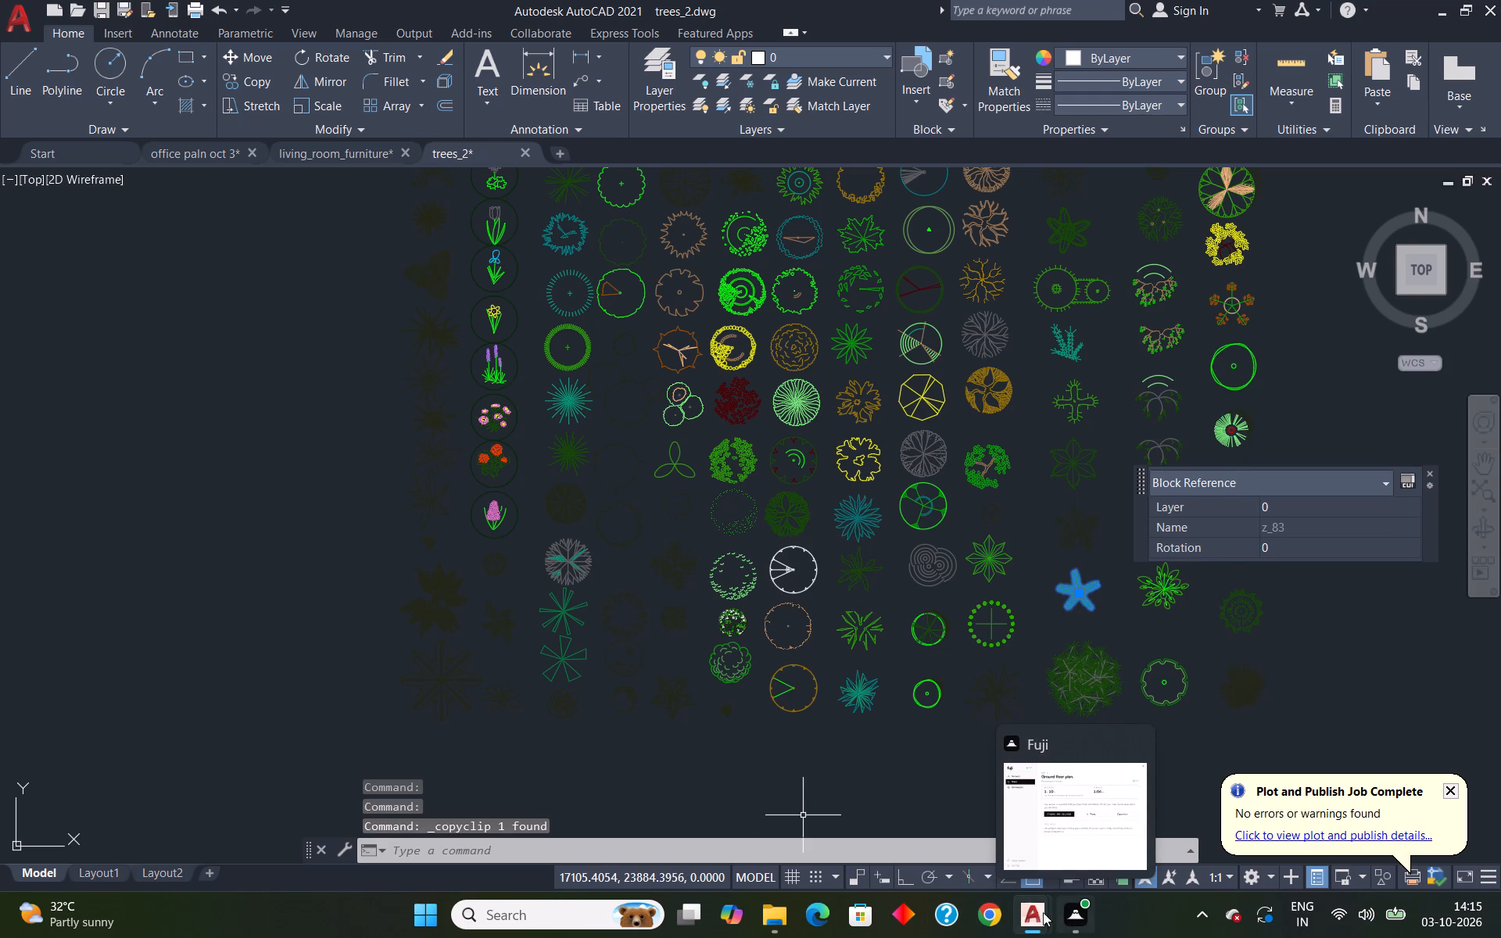
click(776, 852)
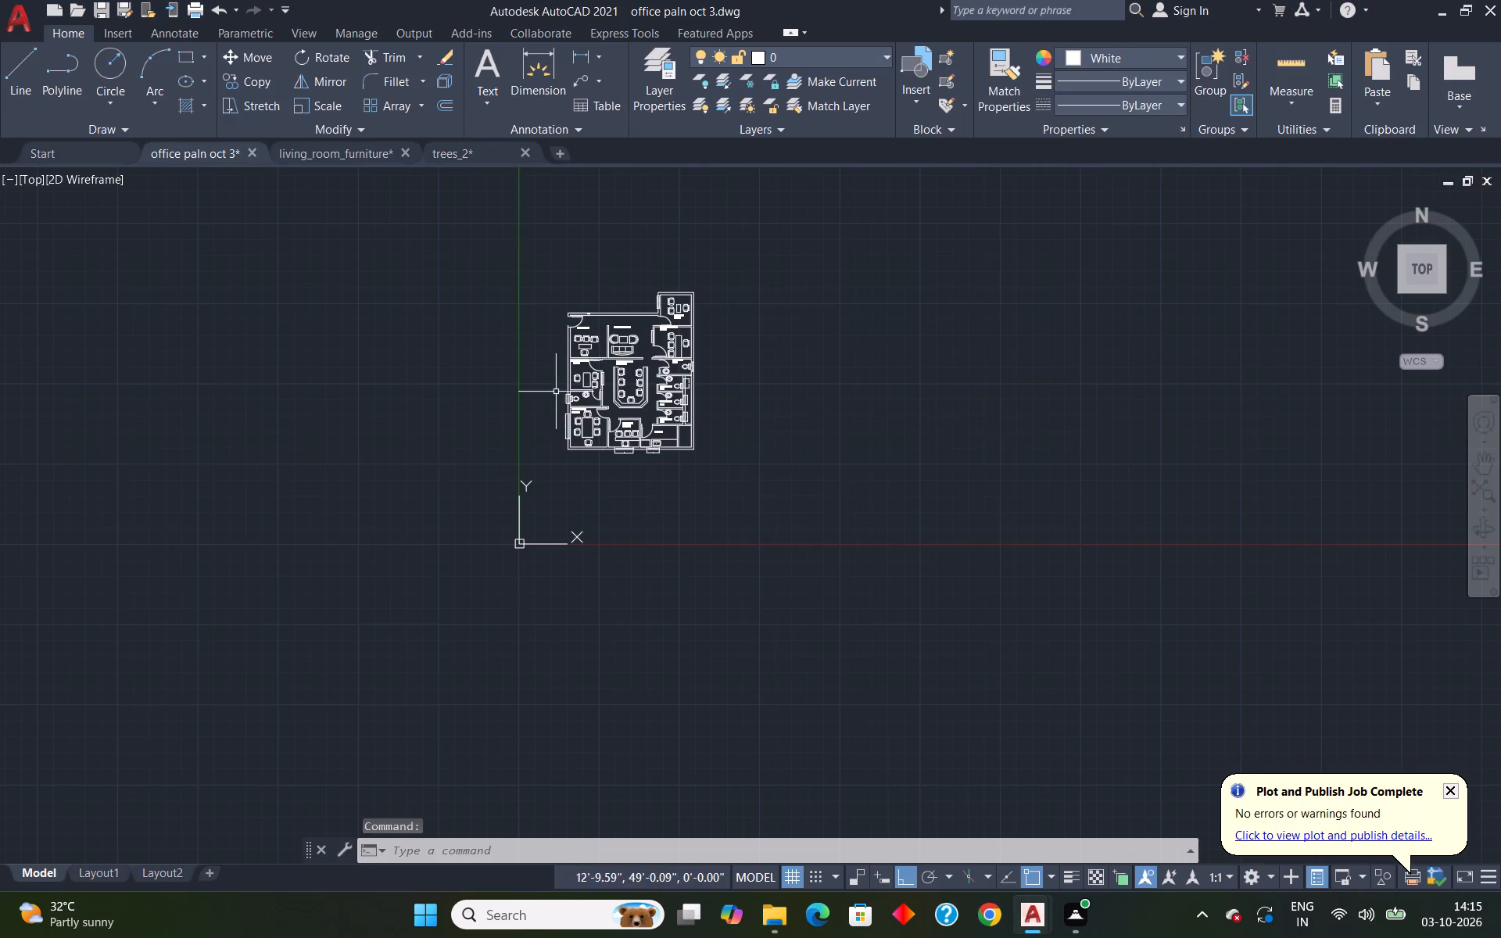
key(ctrl+v)
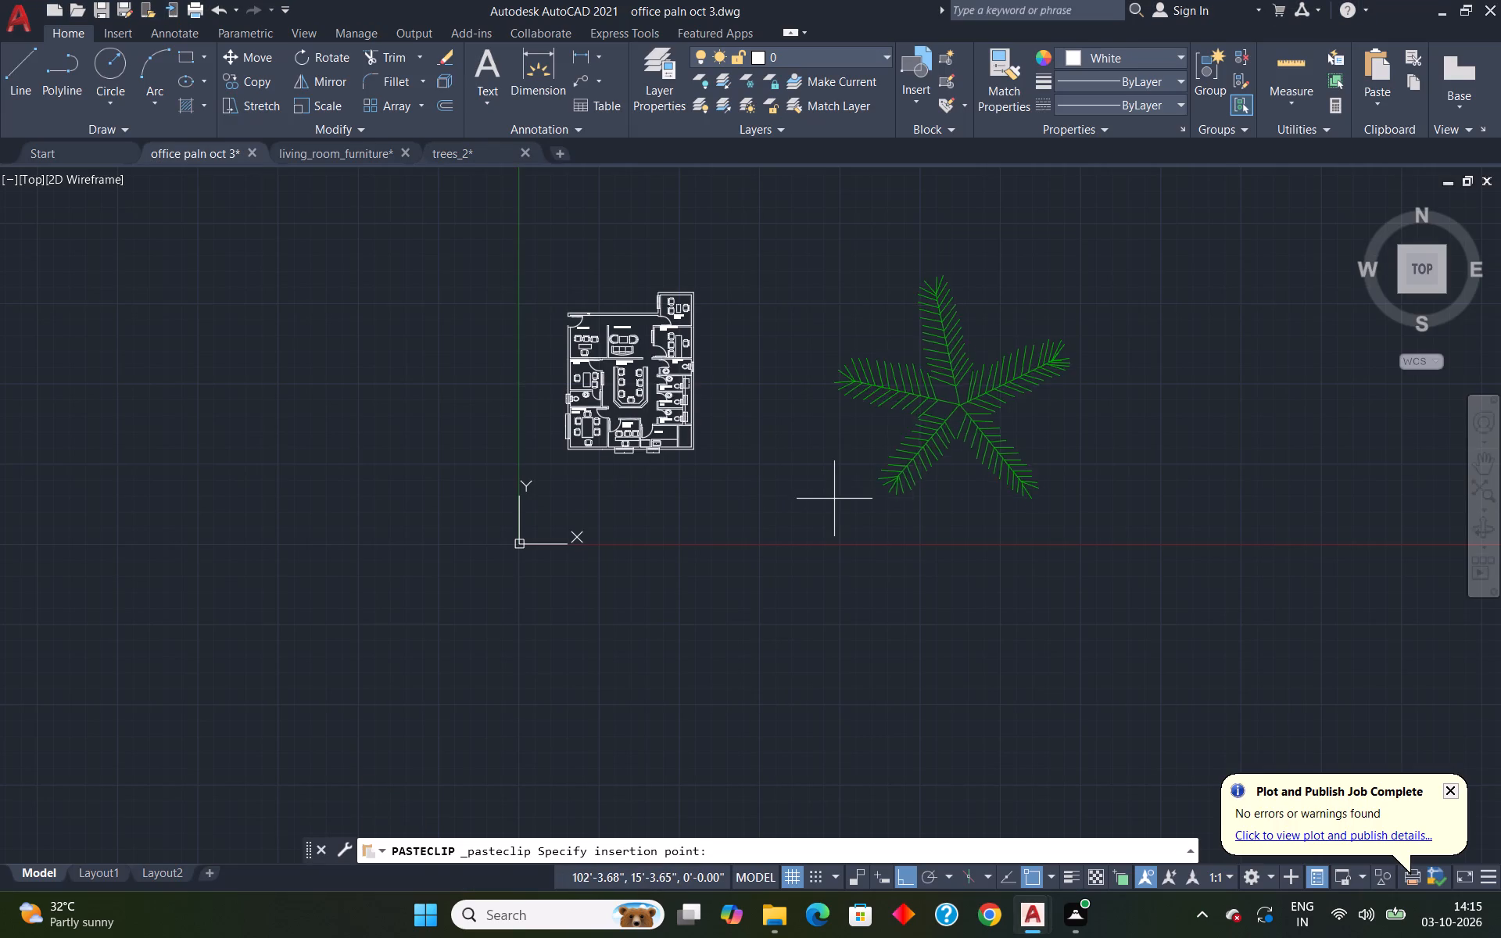
click(828, 458)
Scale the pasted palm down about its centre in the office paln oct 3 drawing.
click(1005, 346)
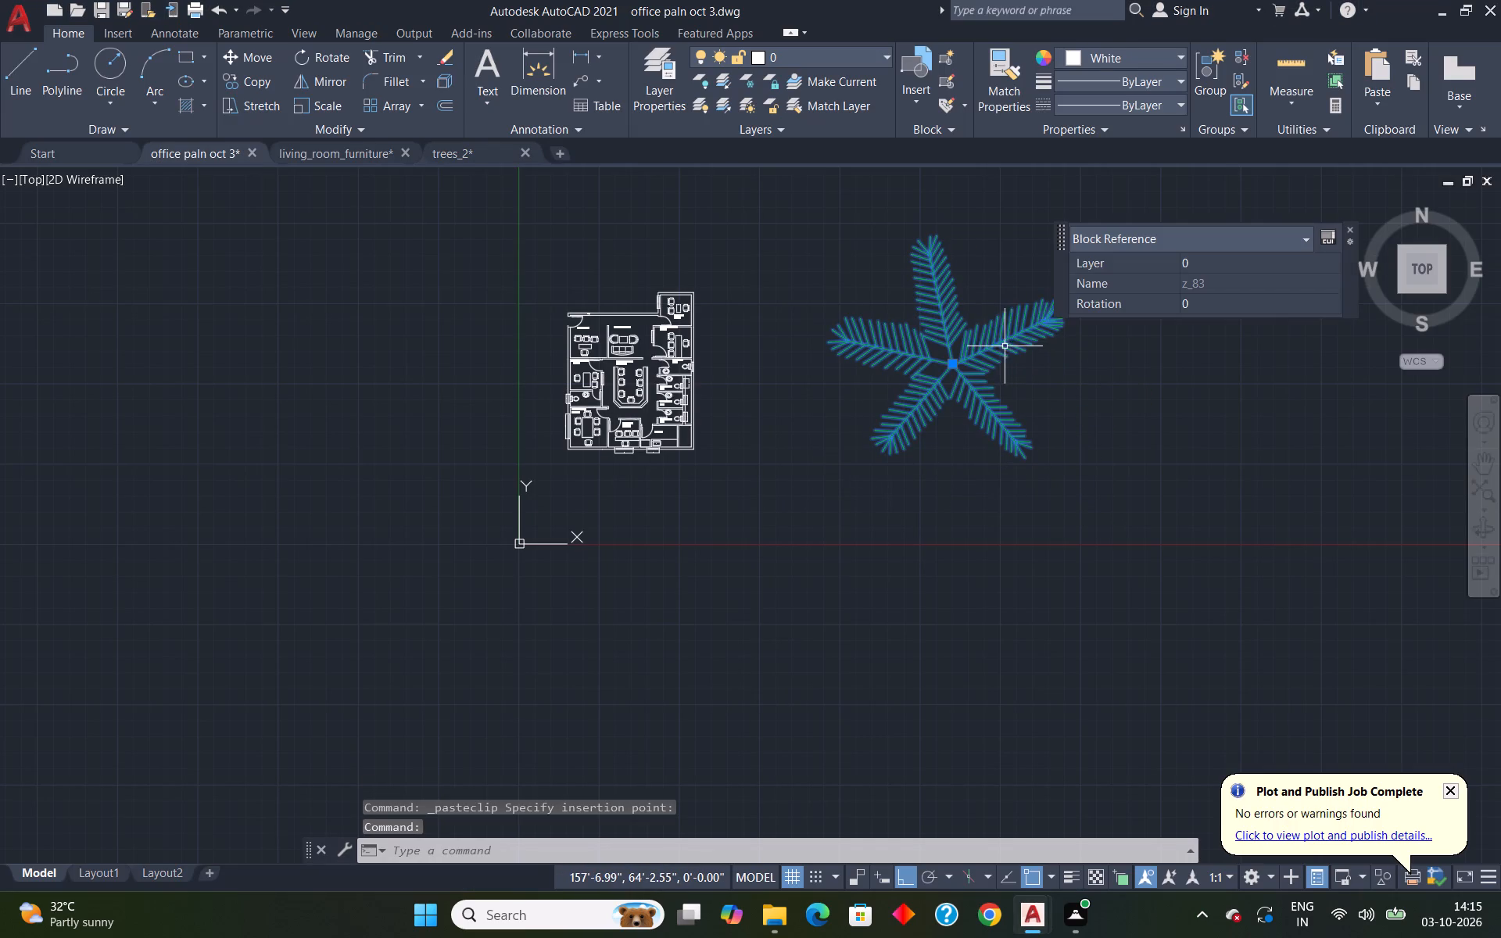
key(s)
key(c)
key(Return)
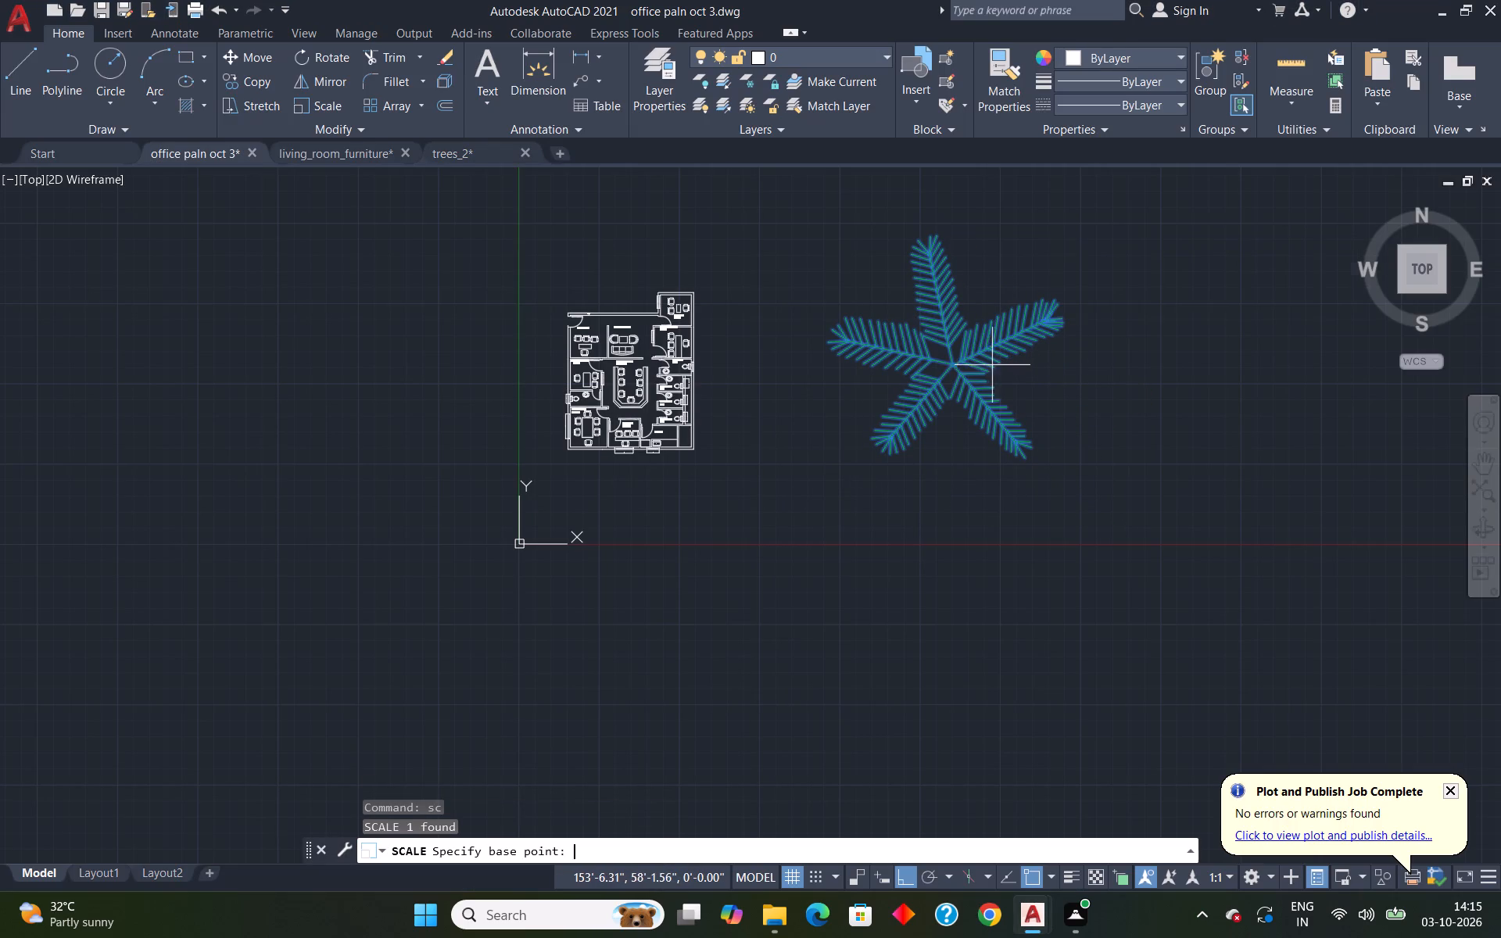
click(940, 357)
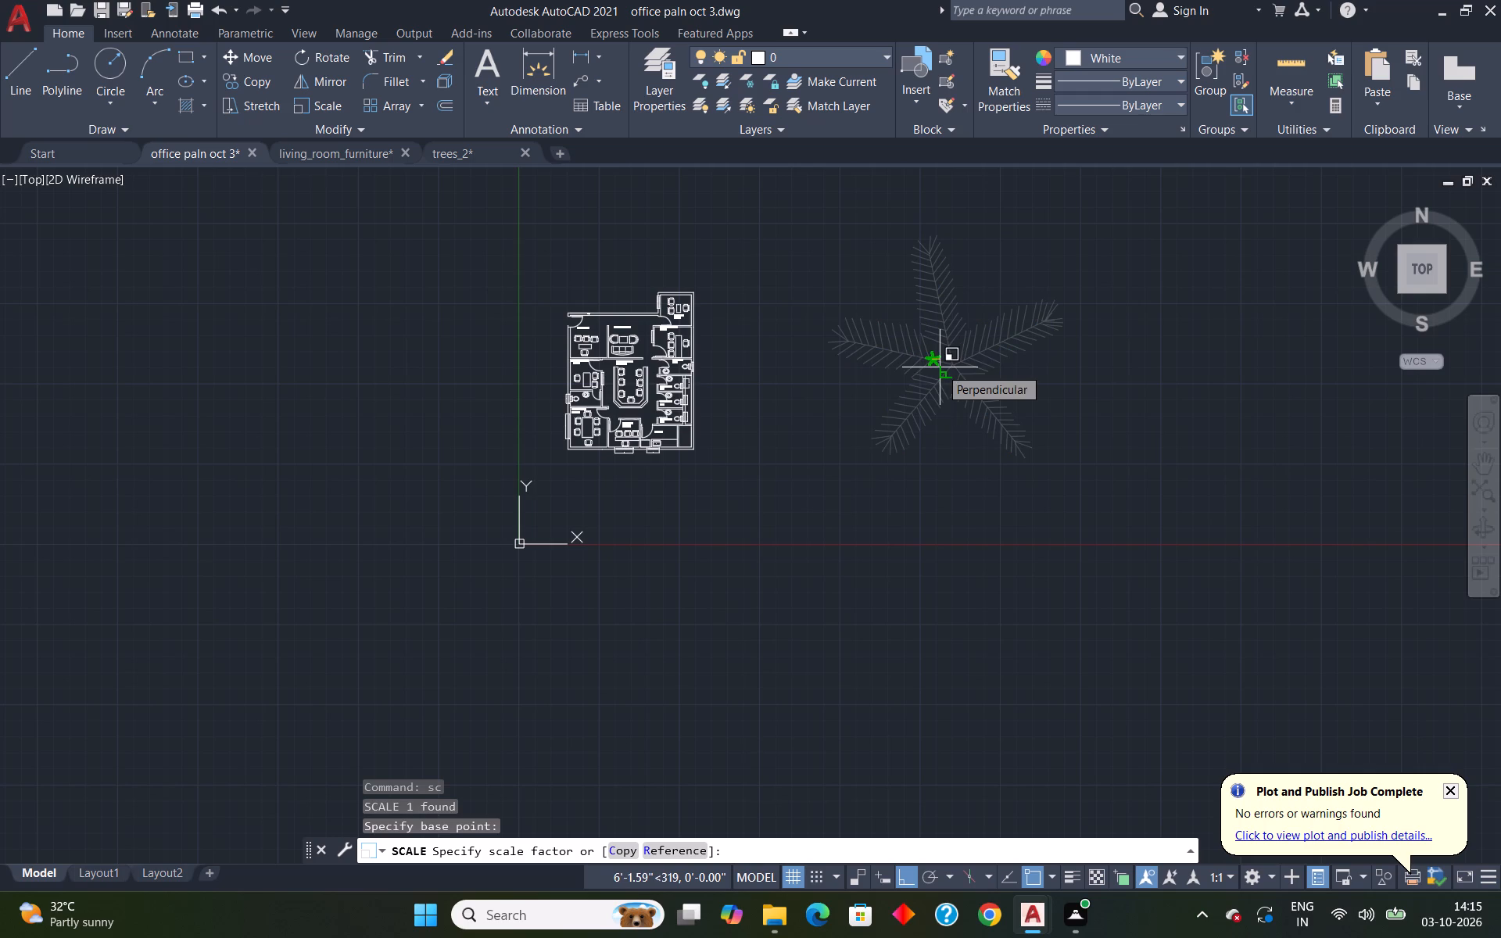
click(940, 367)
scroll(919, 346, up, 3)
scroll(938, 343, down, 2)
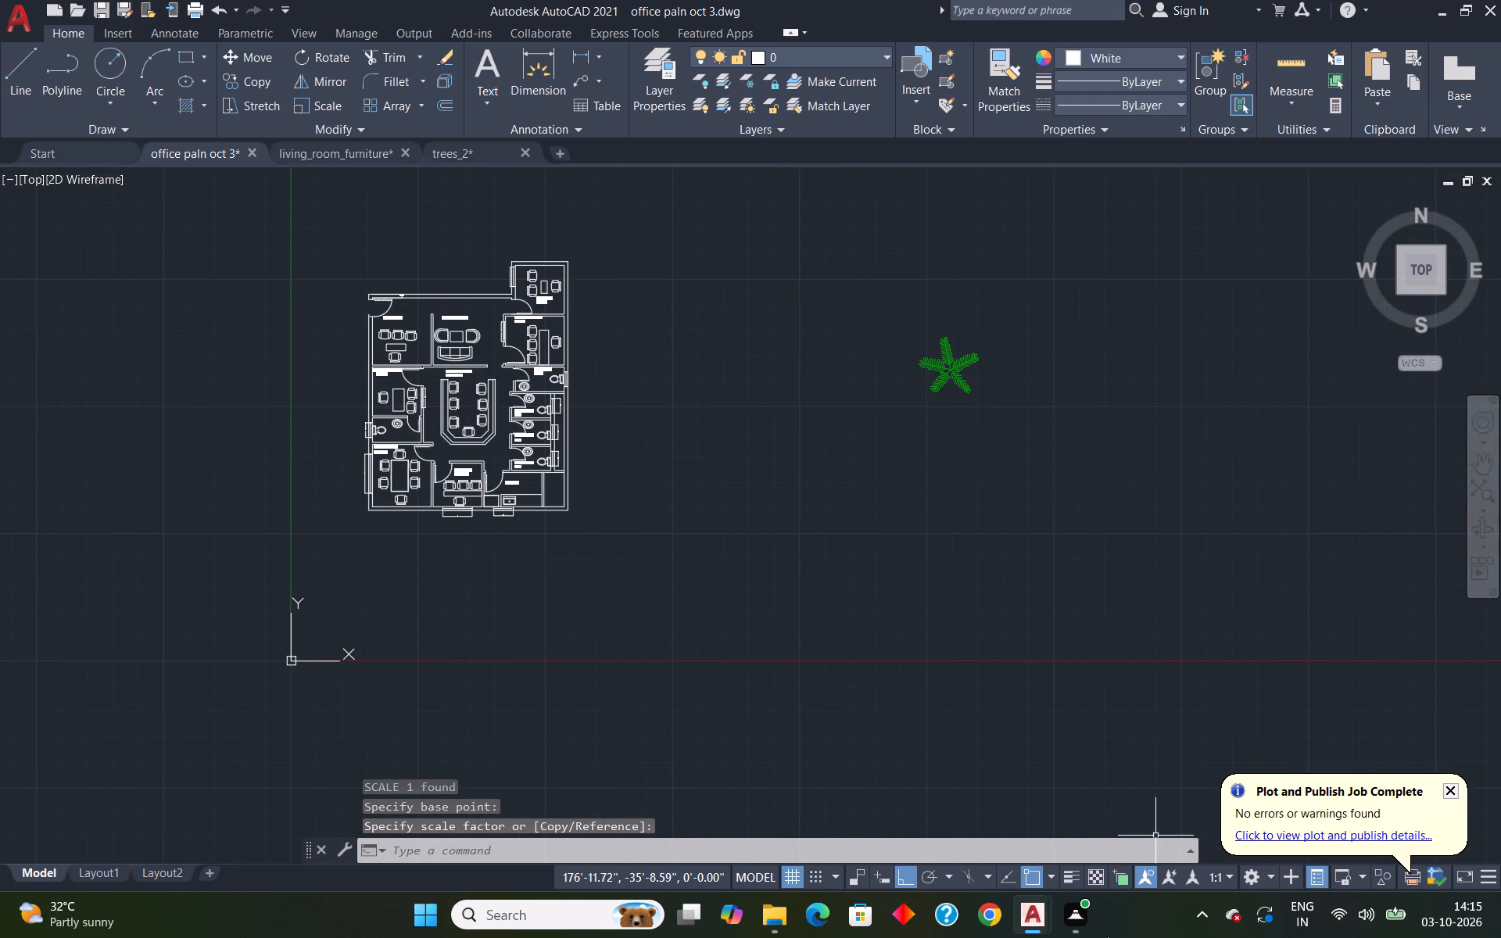
Close the office paln oct 3 and living_room_furniture drawings without saving changes.
click(1037, 911)
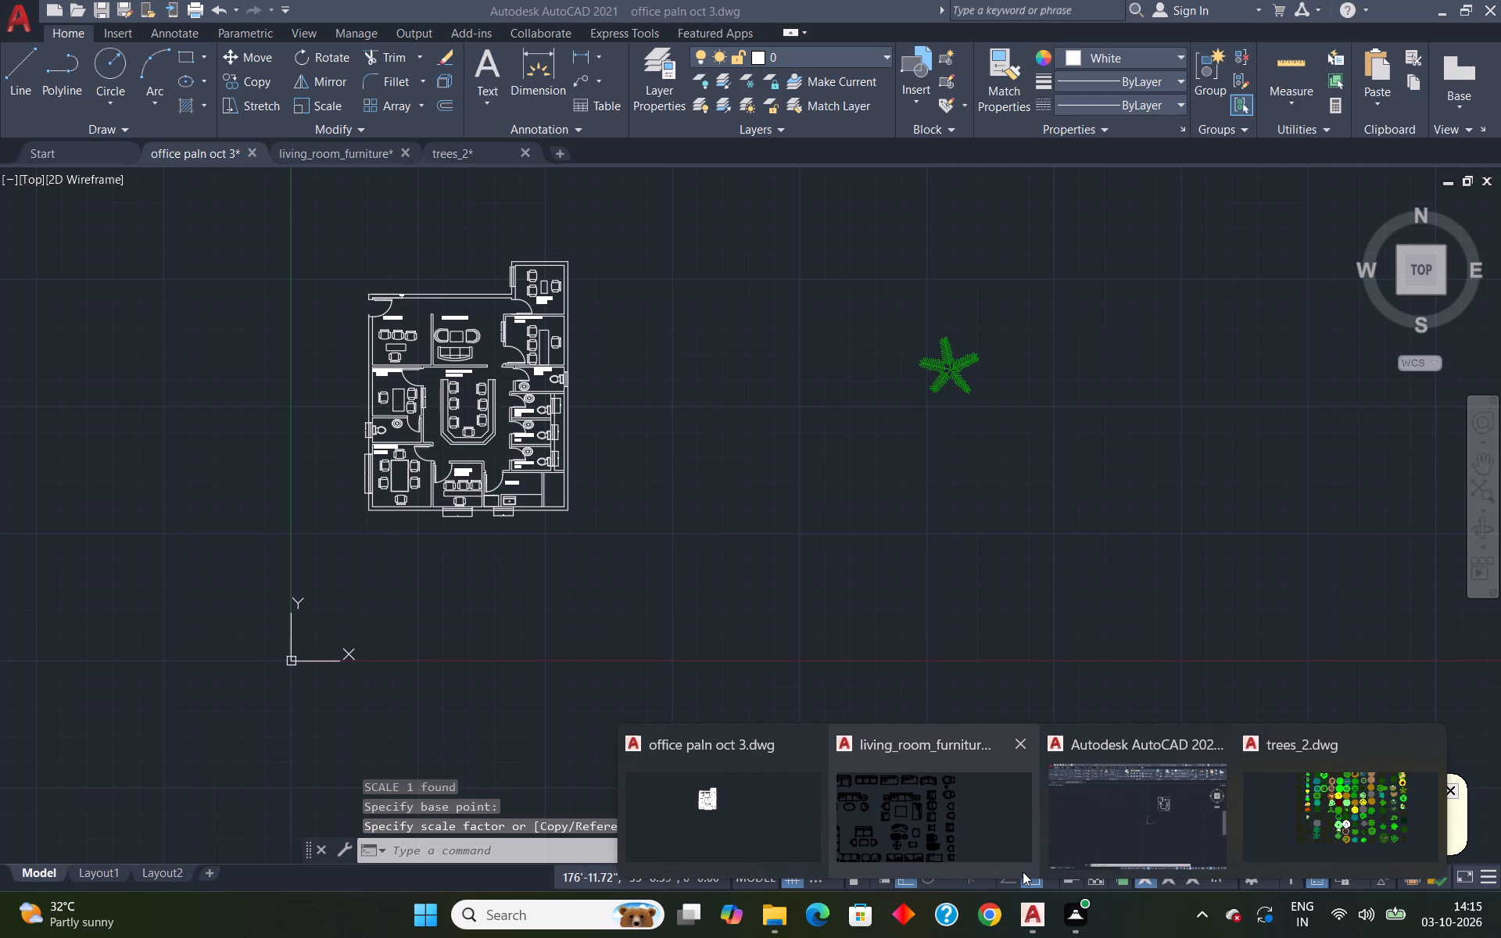
click(1114, 846)
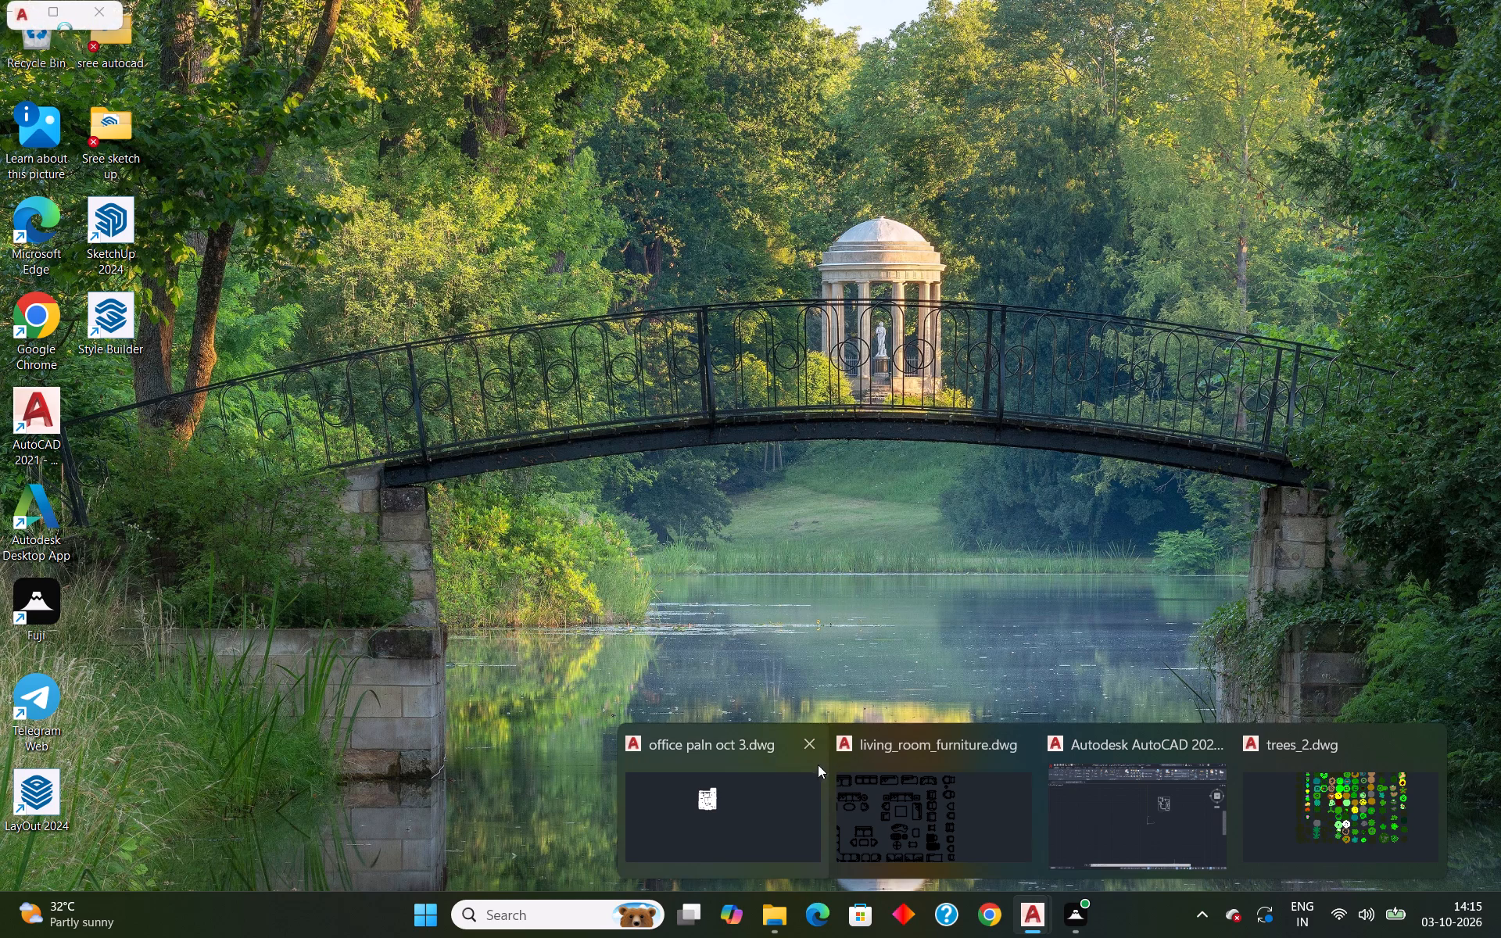
click(808, 757)
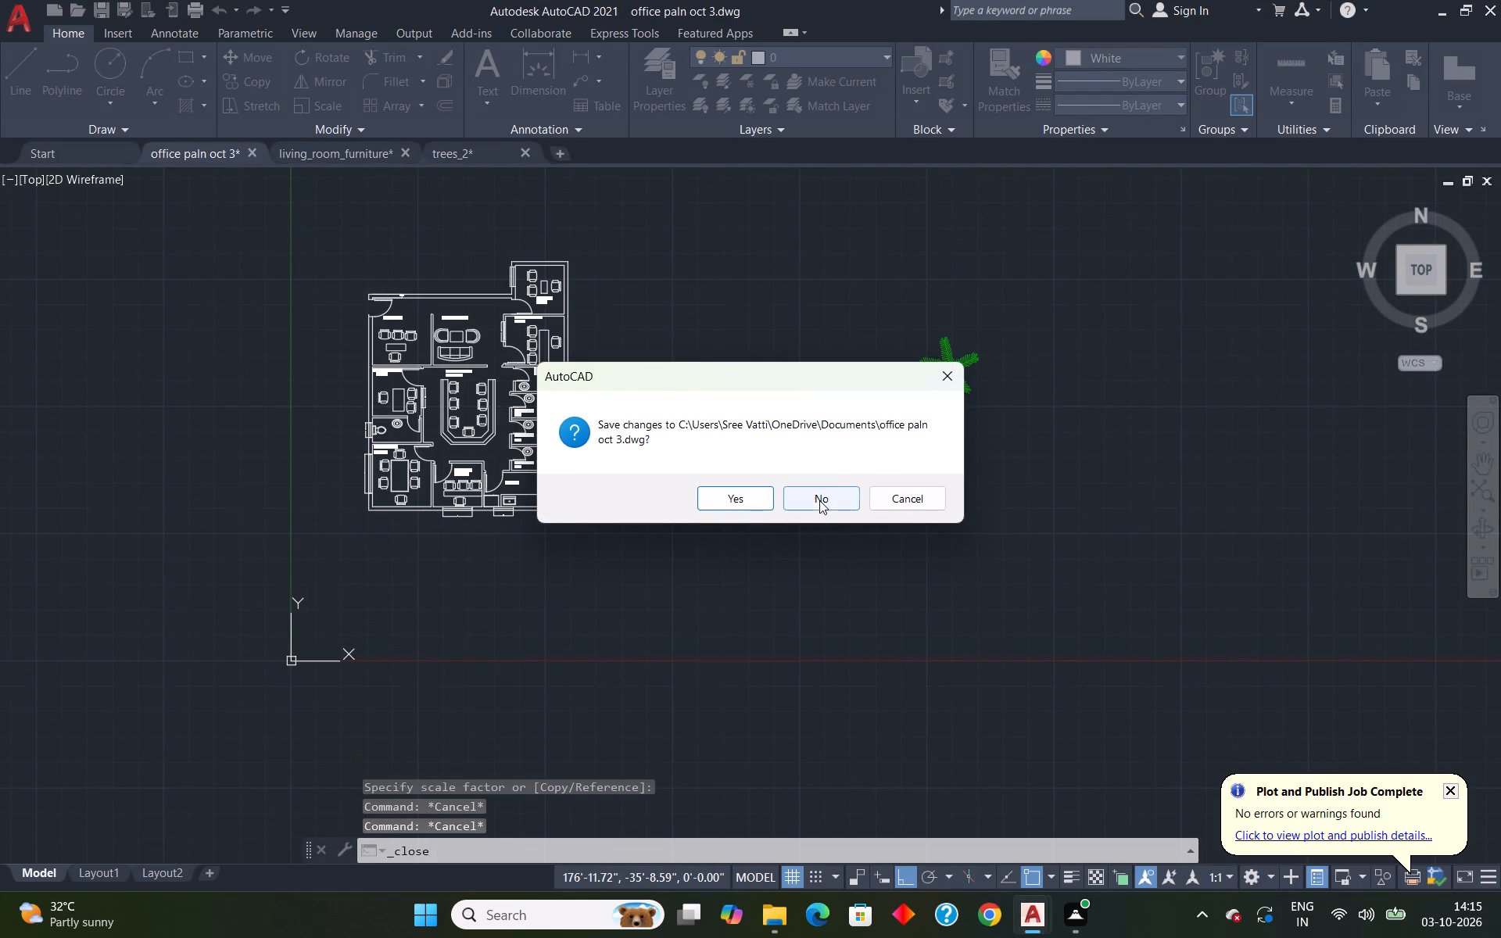
click(822, 499)
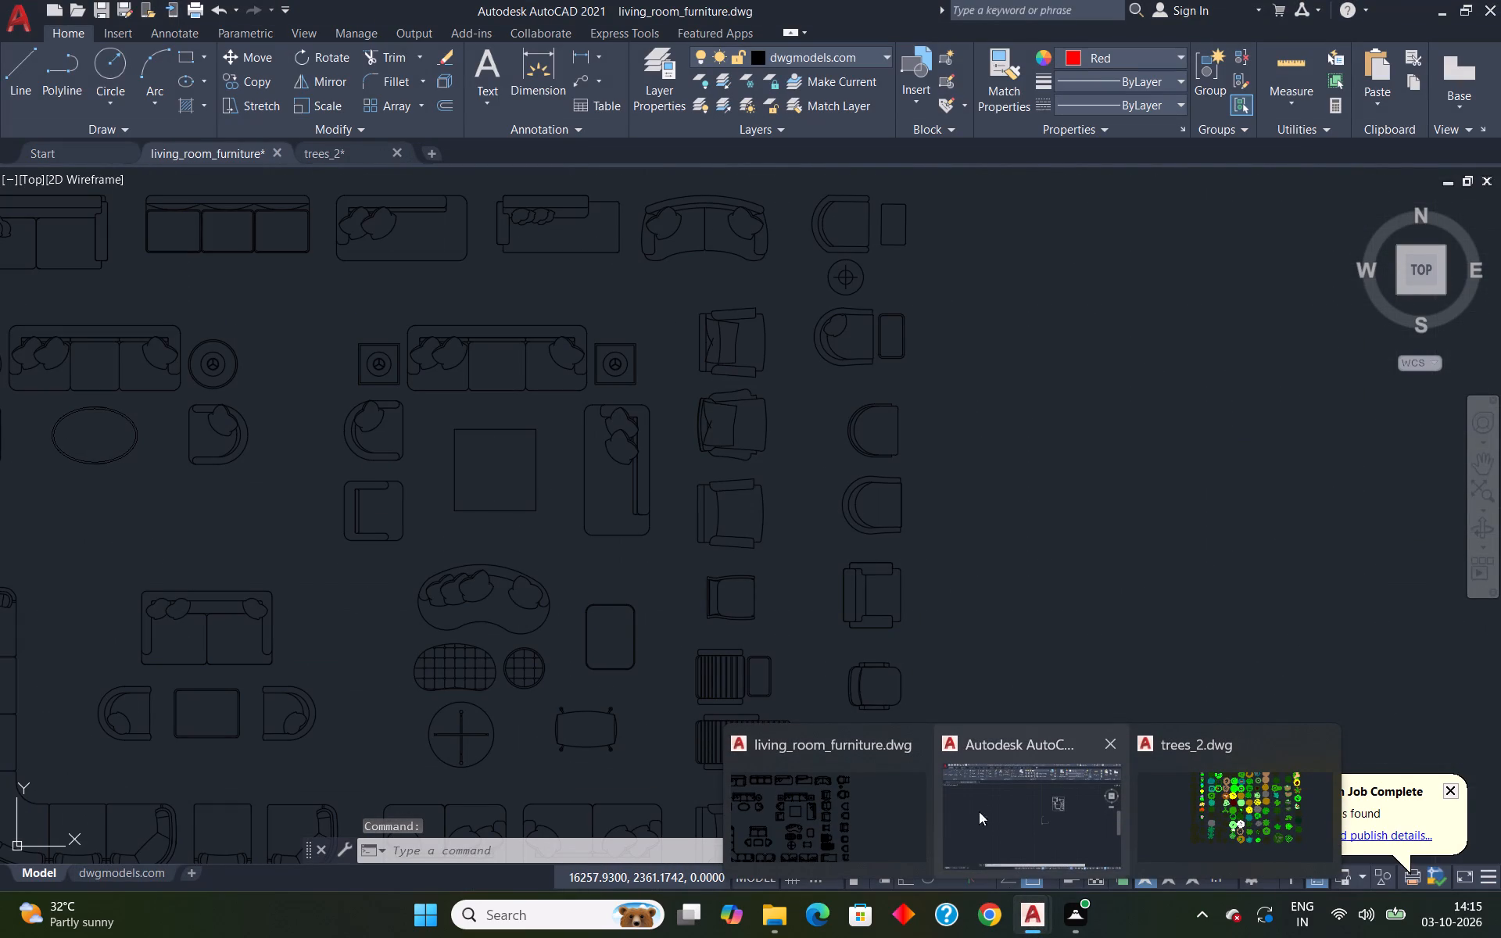
click(913, 744)
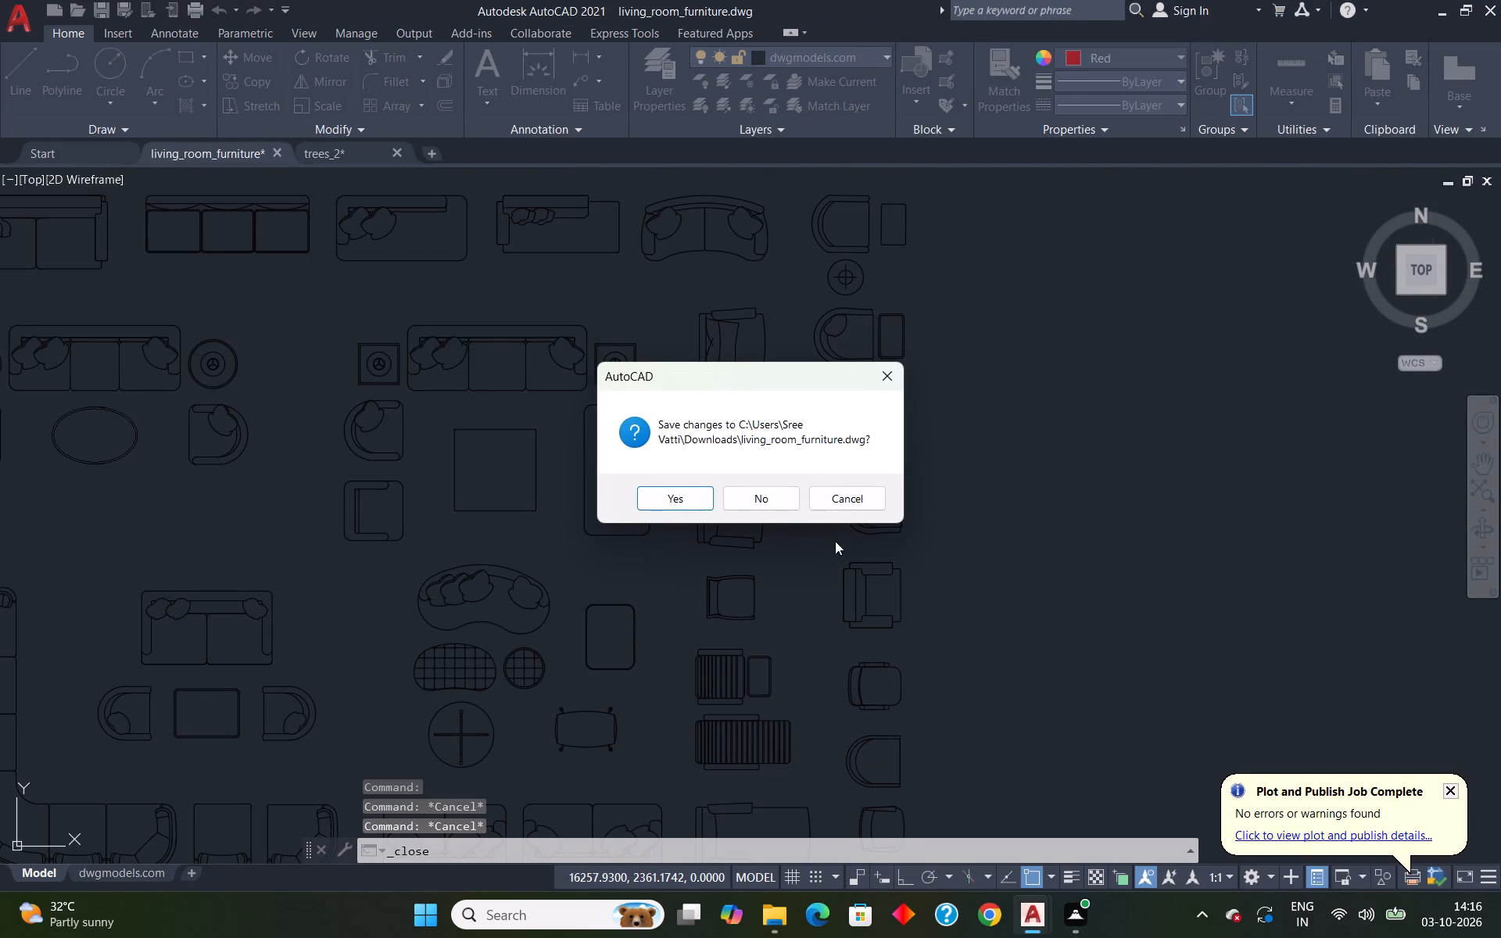
drag(758, 502, 759, 492)
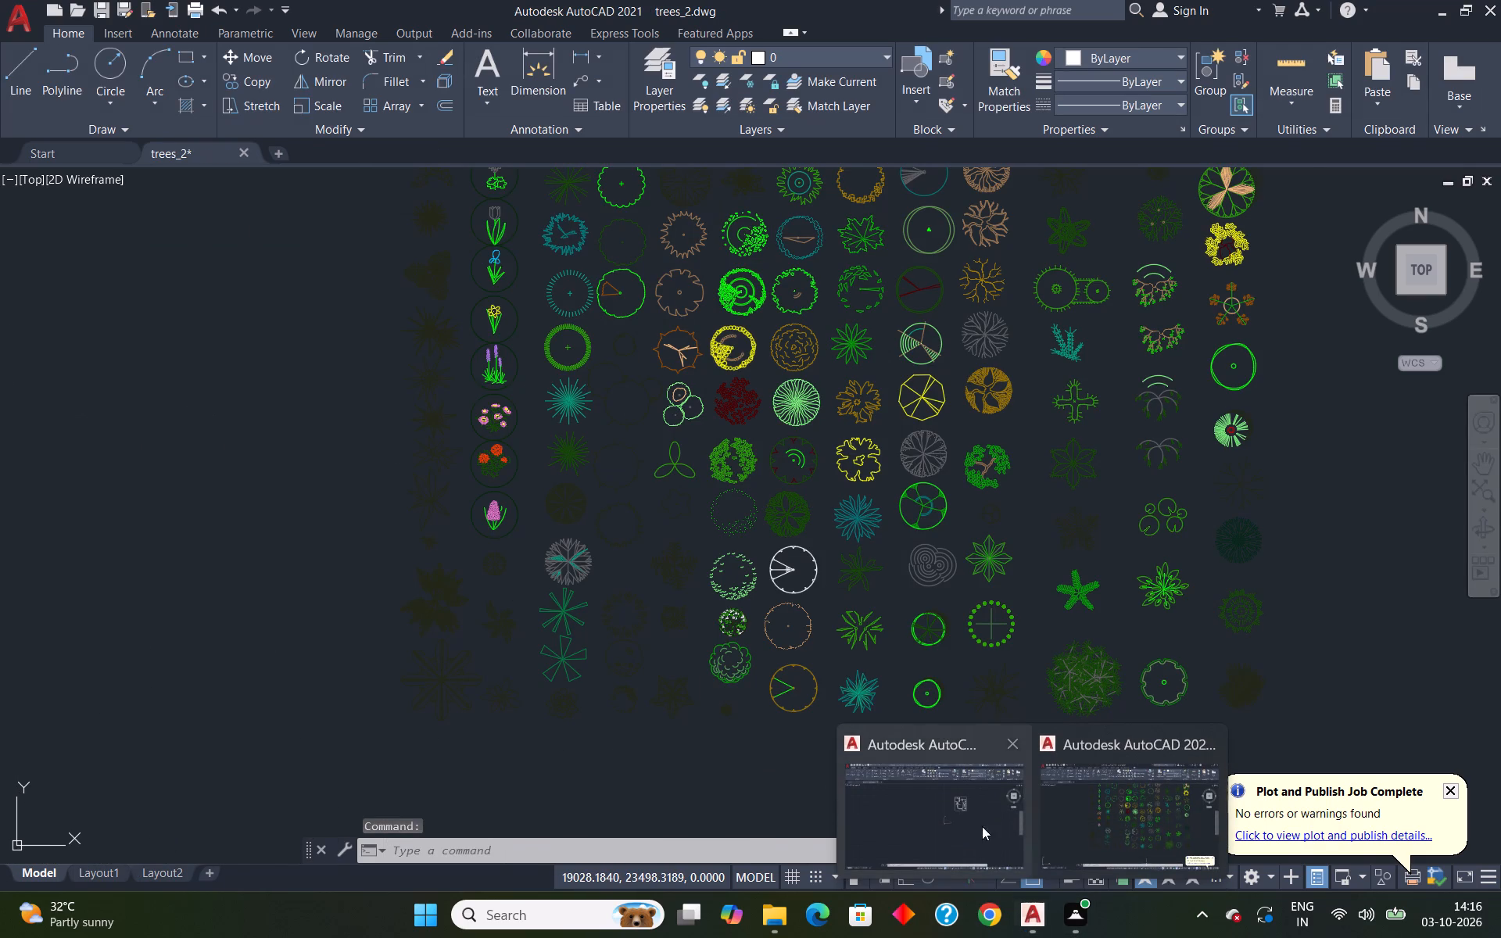
Paste the copied five-leaf palm beside the house plan in the oct 3 two bed room drawing.
click(974, 807)
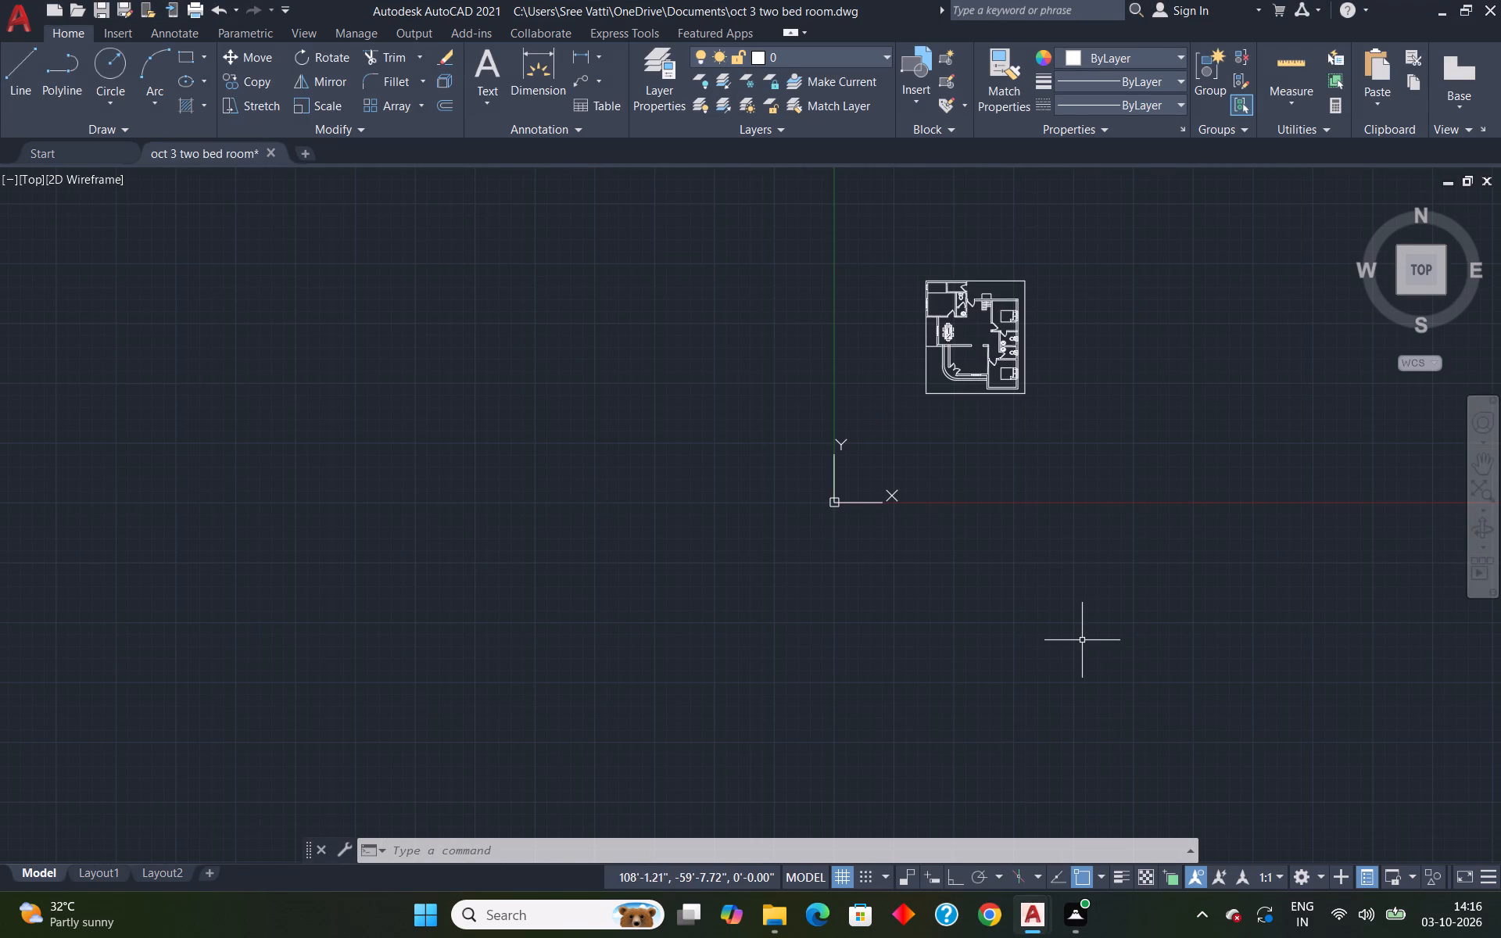
key(ctrl+v)
click(1100, 431)
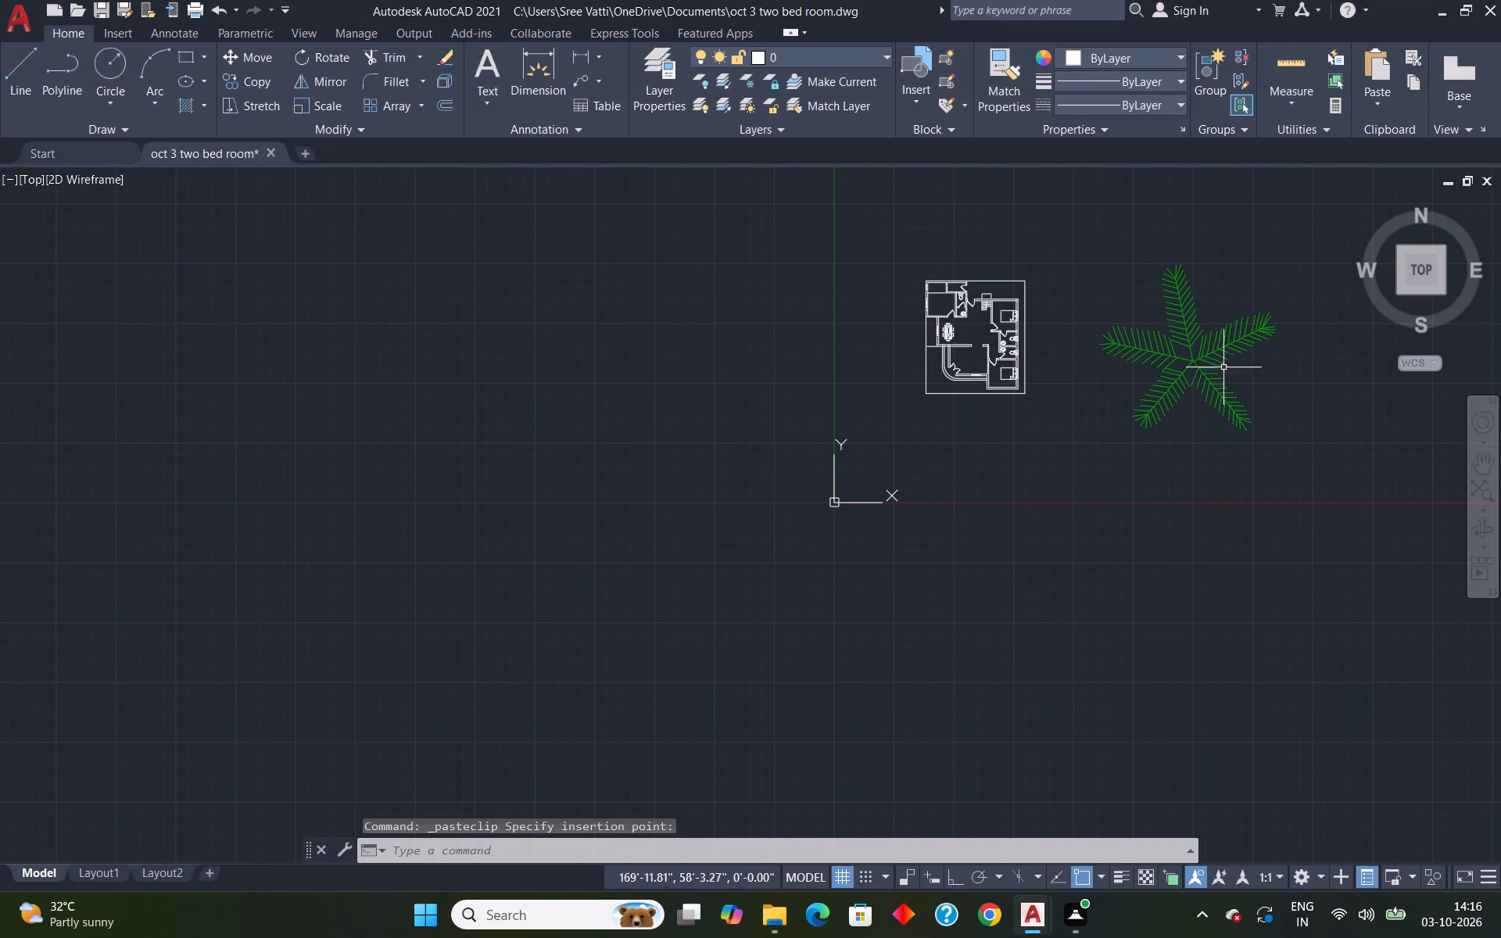
Scale the pasted palm down about its centre in two successive passes, making it a small tree relative to the house plan.
click(1211, 362)
key(s)
key(c)
key(Return)
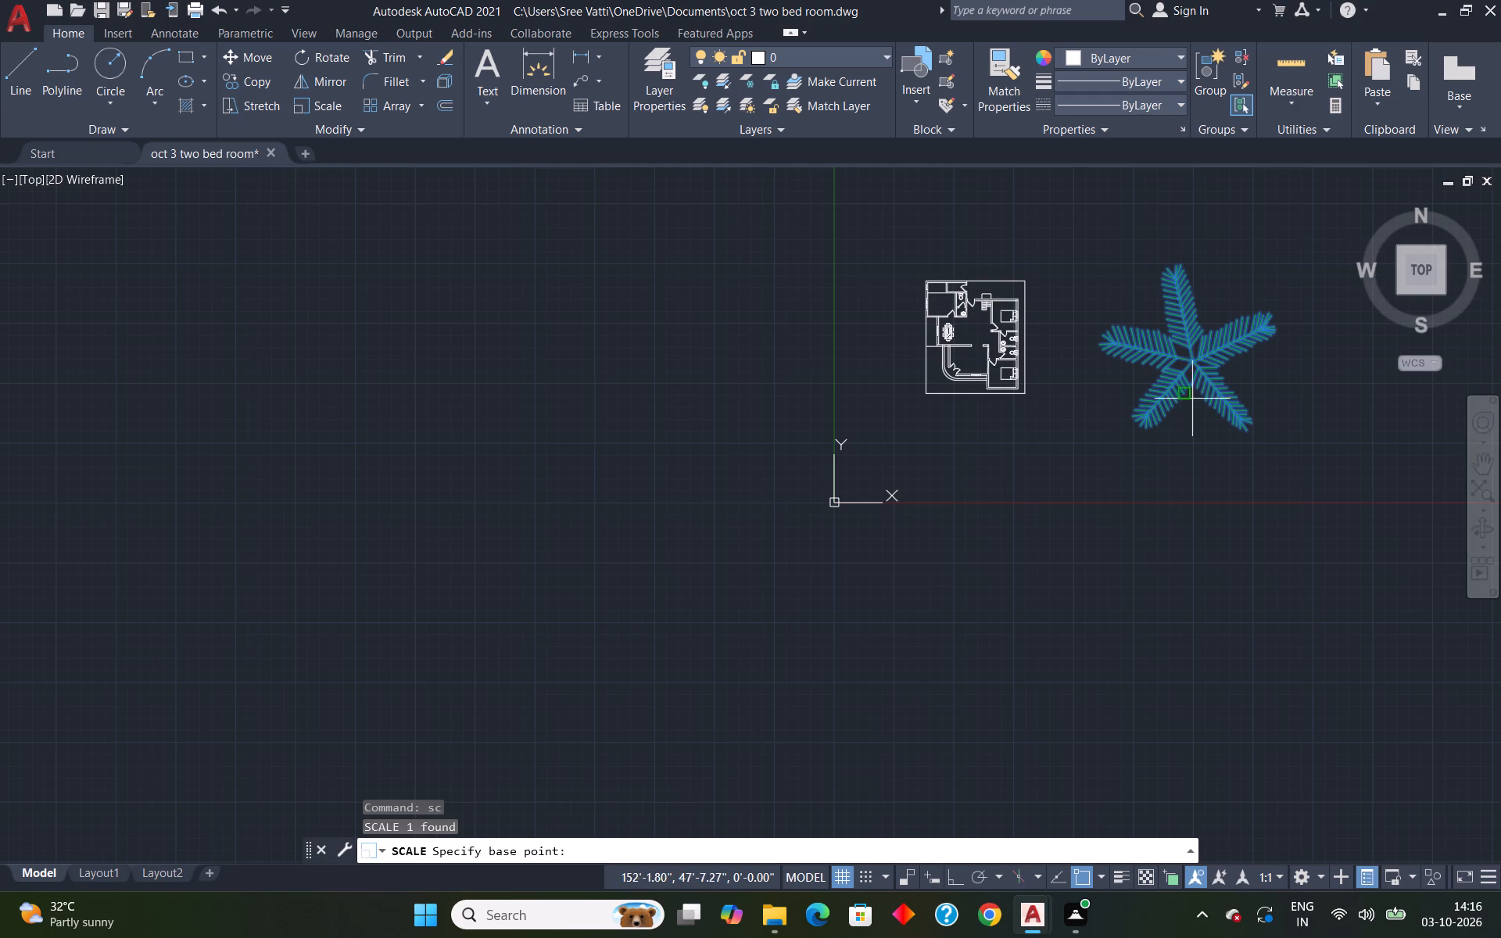
click(1186, 351)
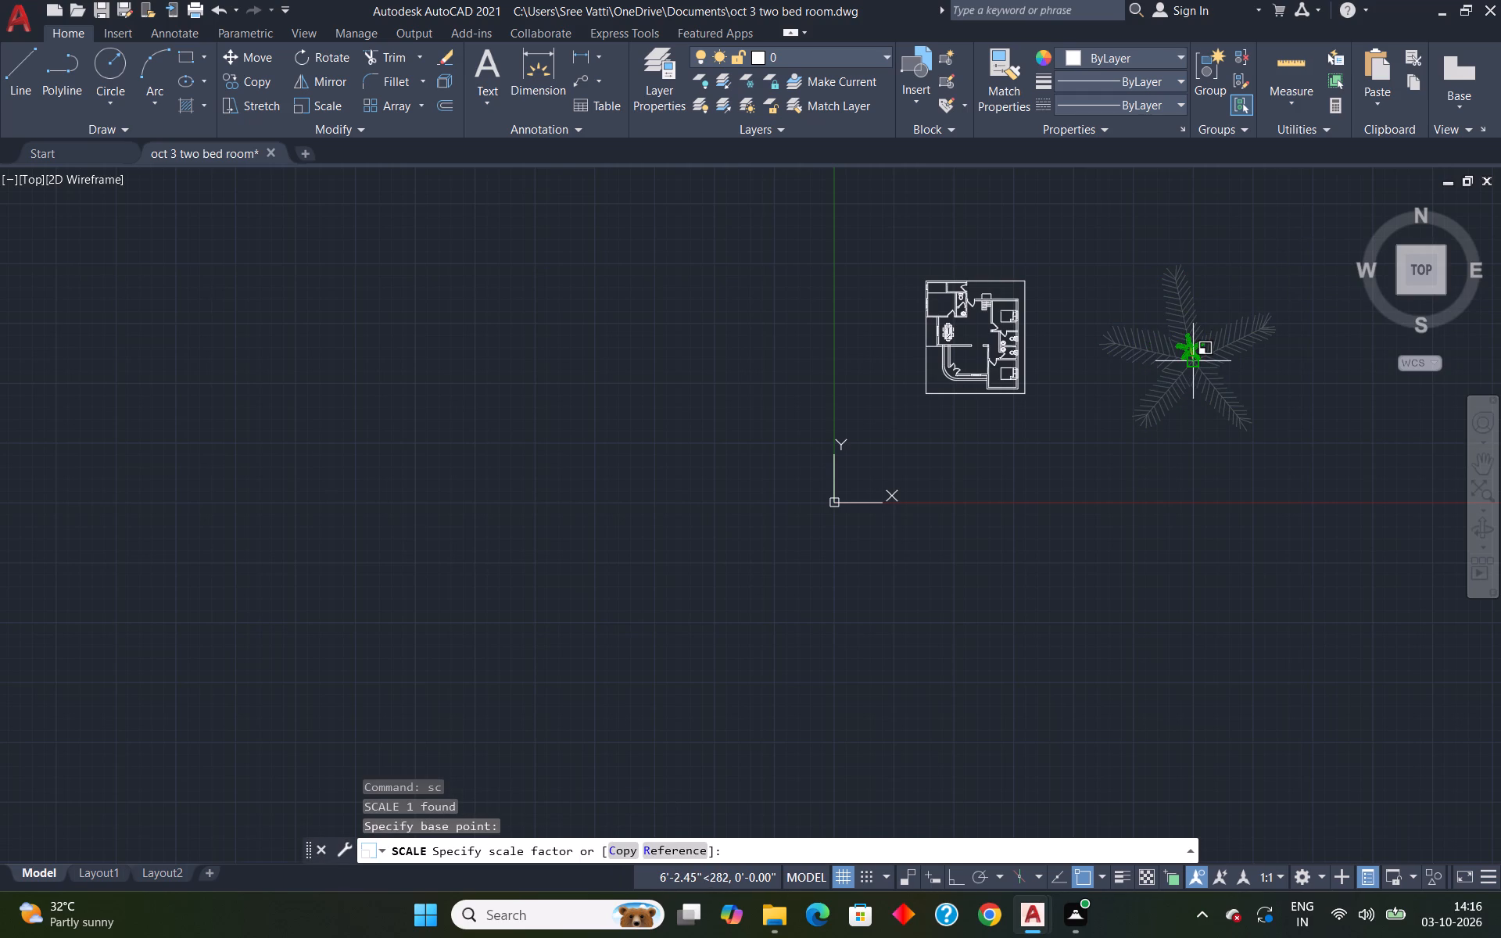
click(1191, 358)
scroll(1200, 348, up, 2)
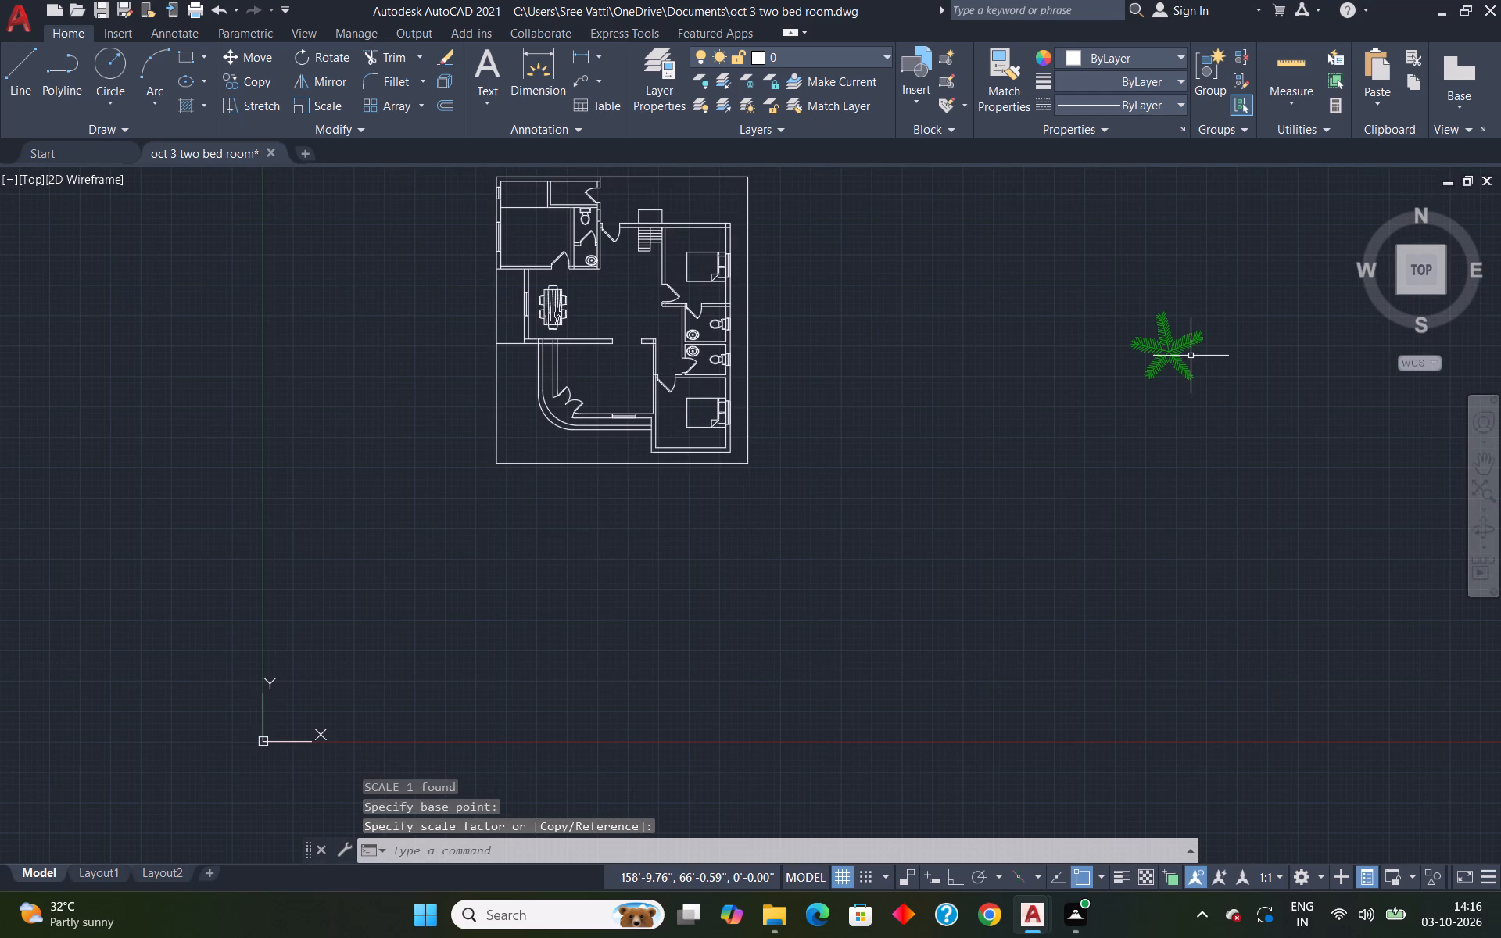
click(1175, 352)
text(sc)
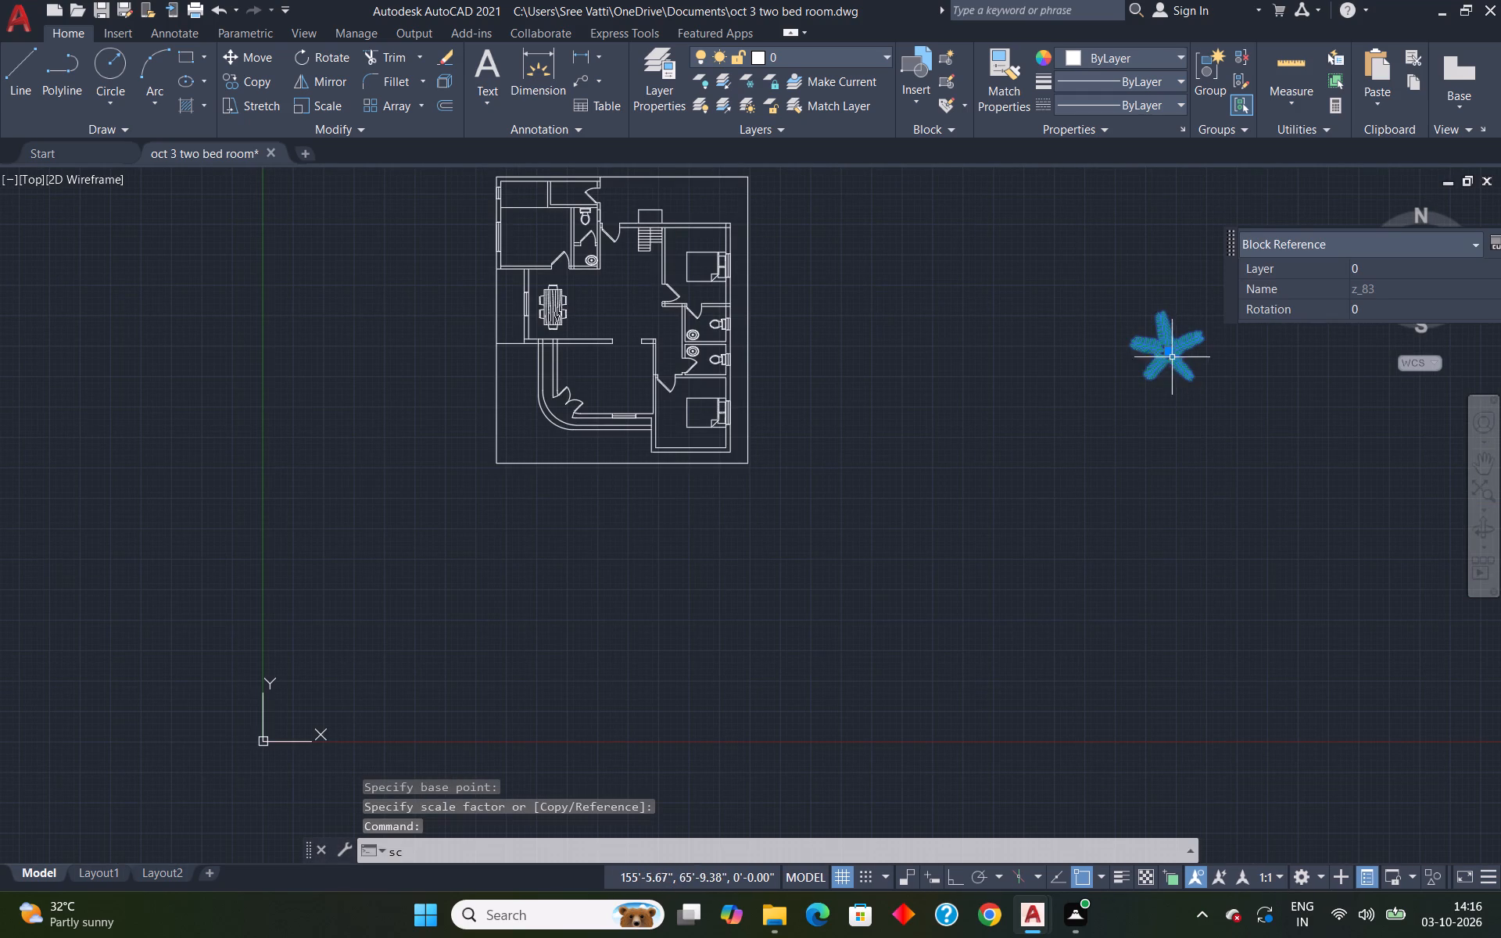
key(Return)
click(1162, 345)
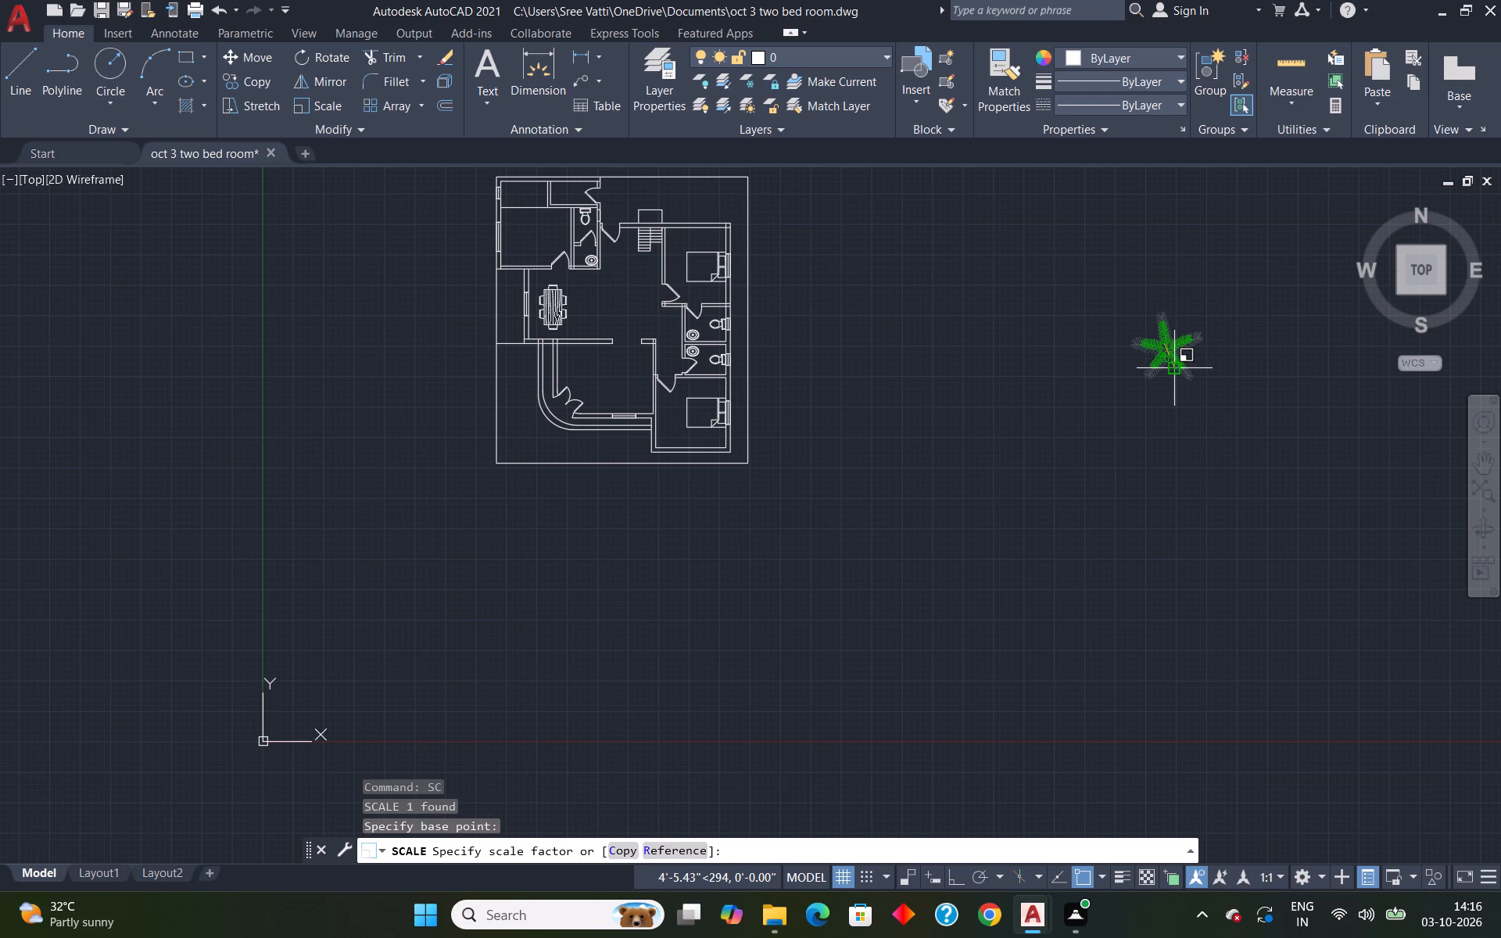
click(1168, 367)
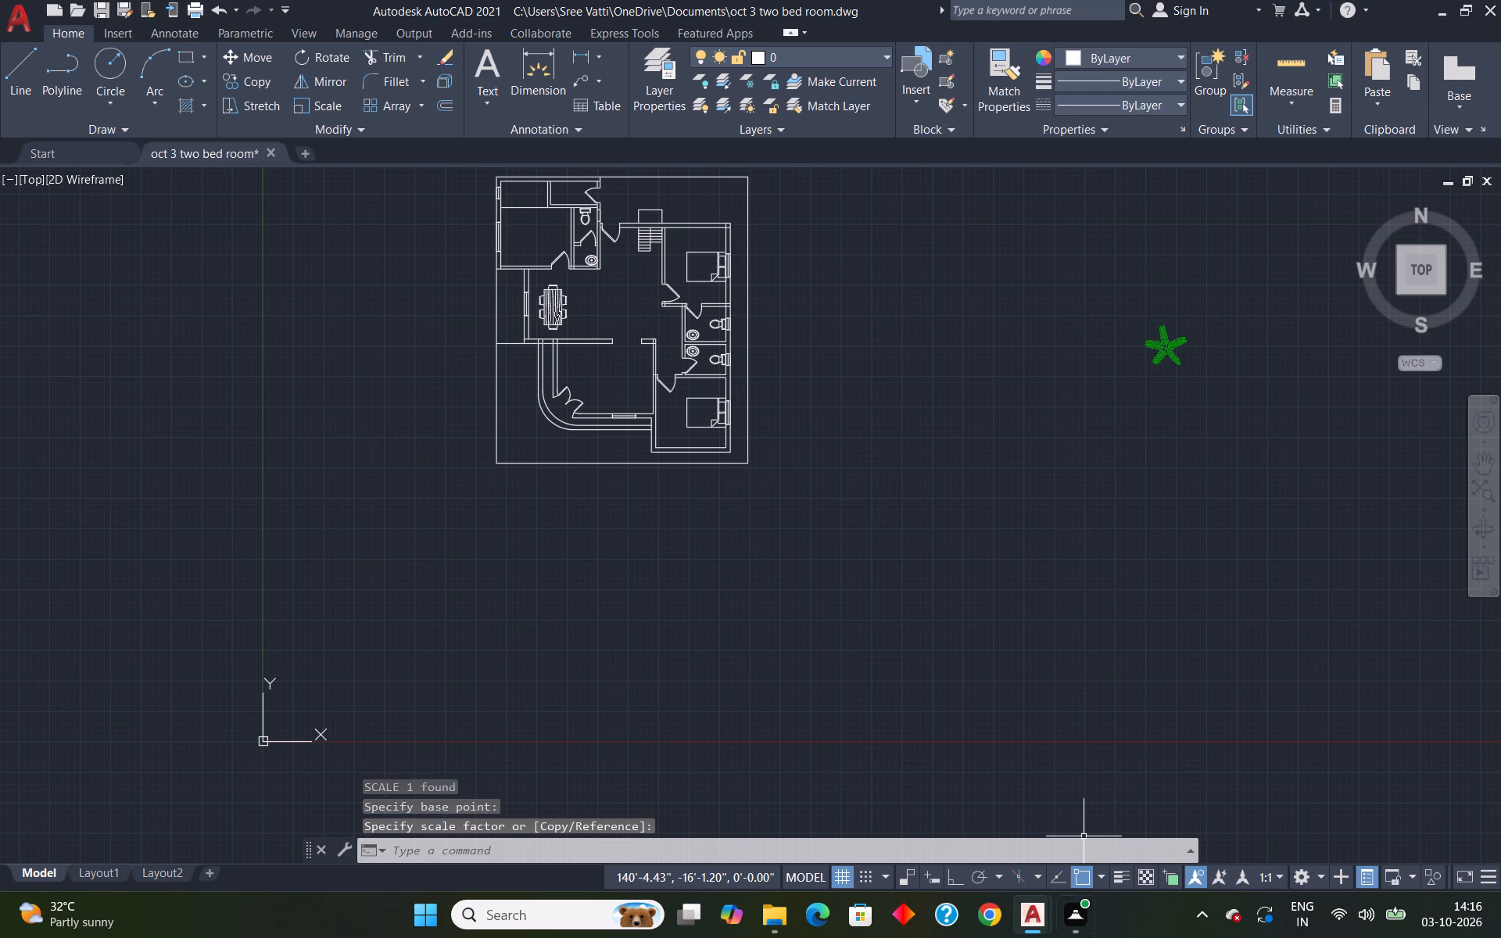
Copy the dark green six-petal plant block from trees_2 and paste it beside the house plan in the oct 3 two bed room drawing.
click(1024, 915)
click(1151, 824)
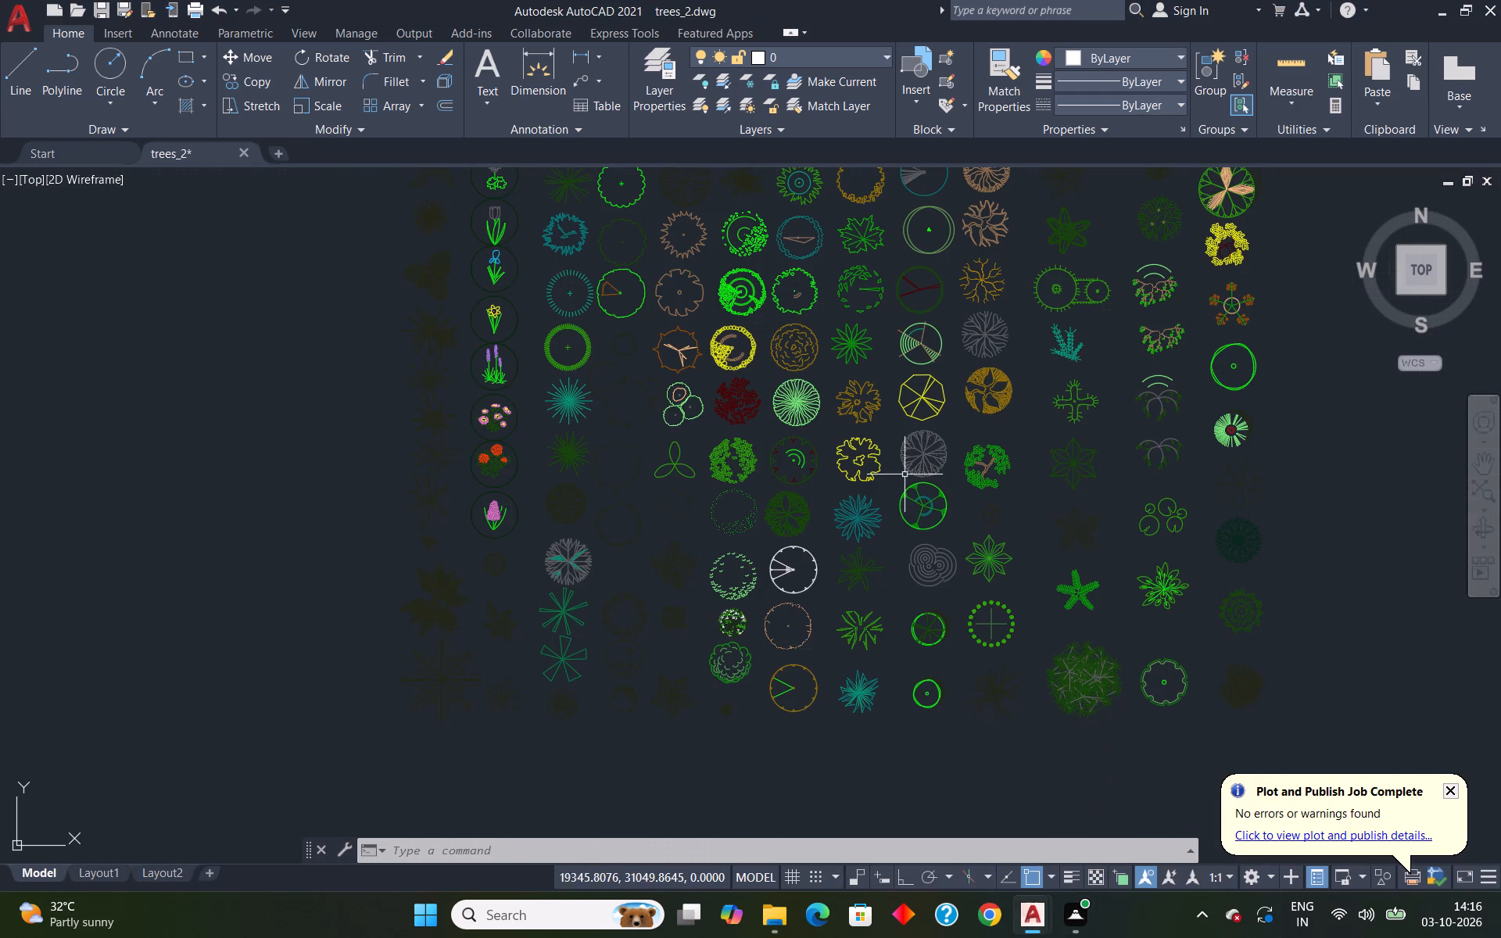
scroll(902, 467, down, 1)
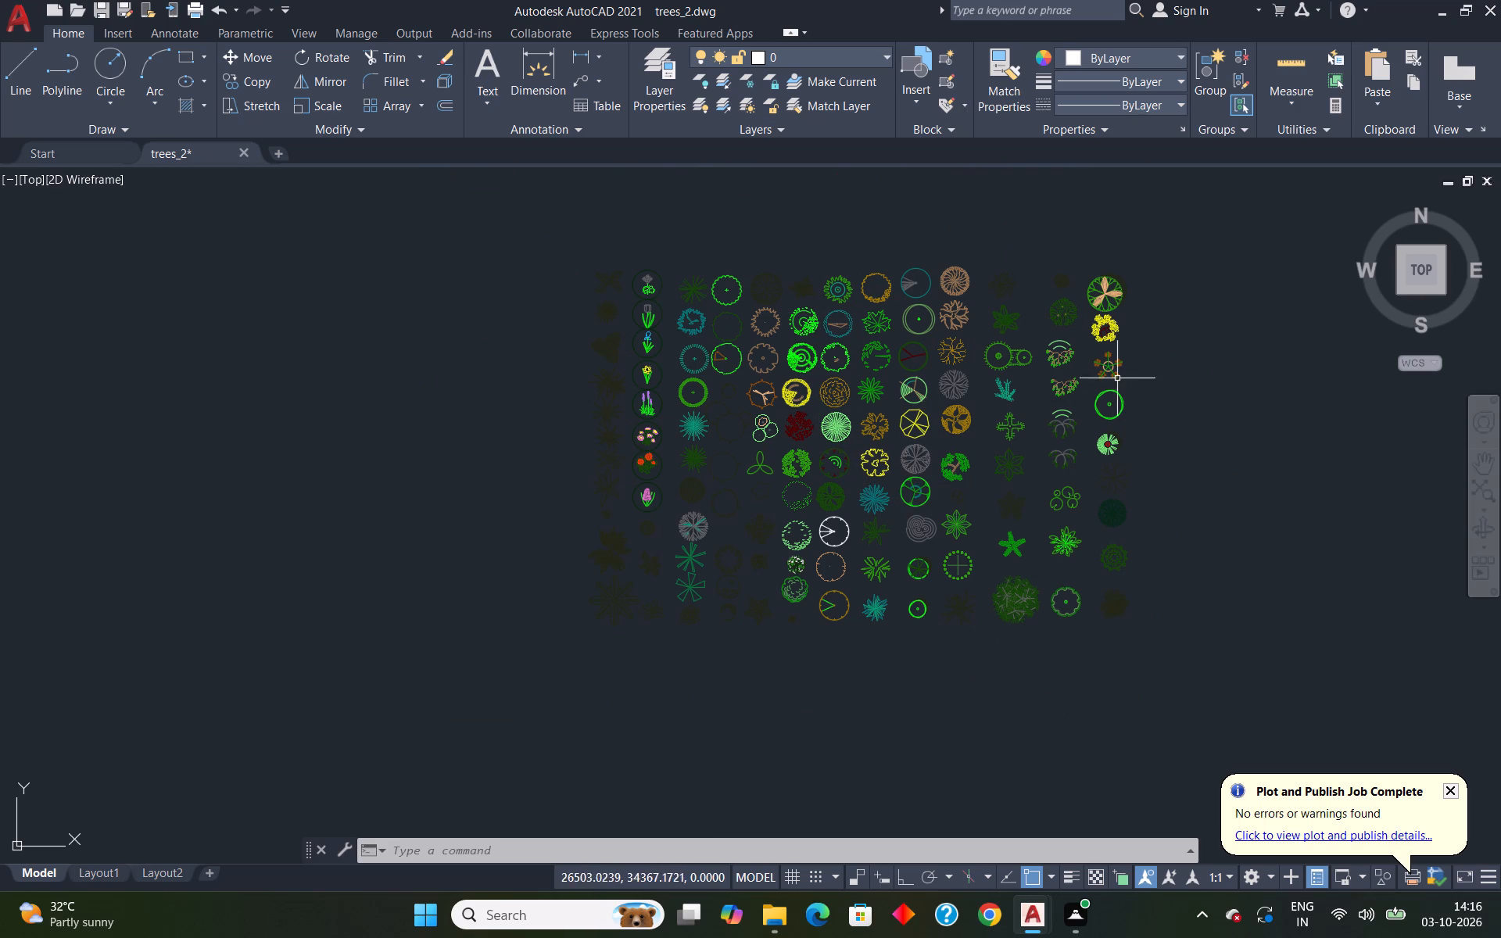
click(1010, 325)
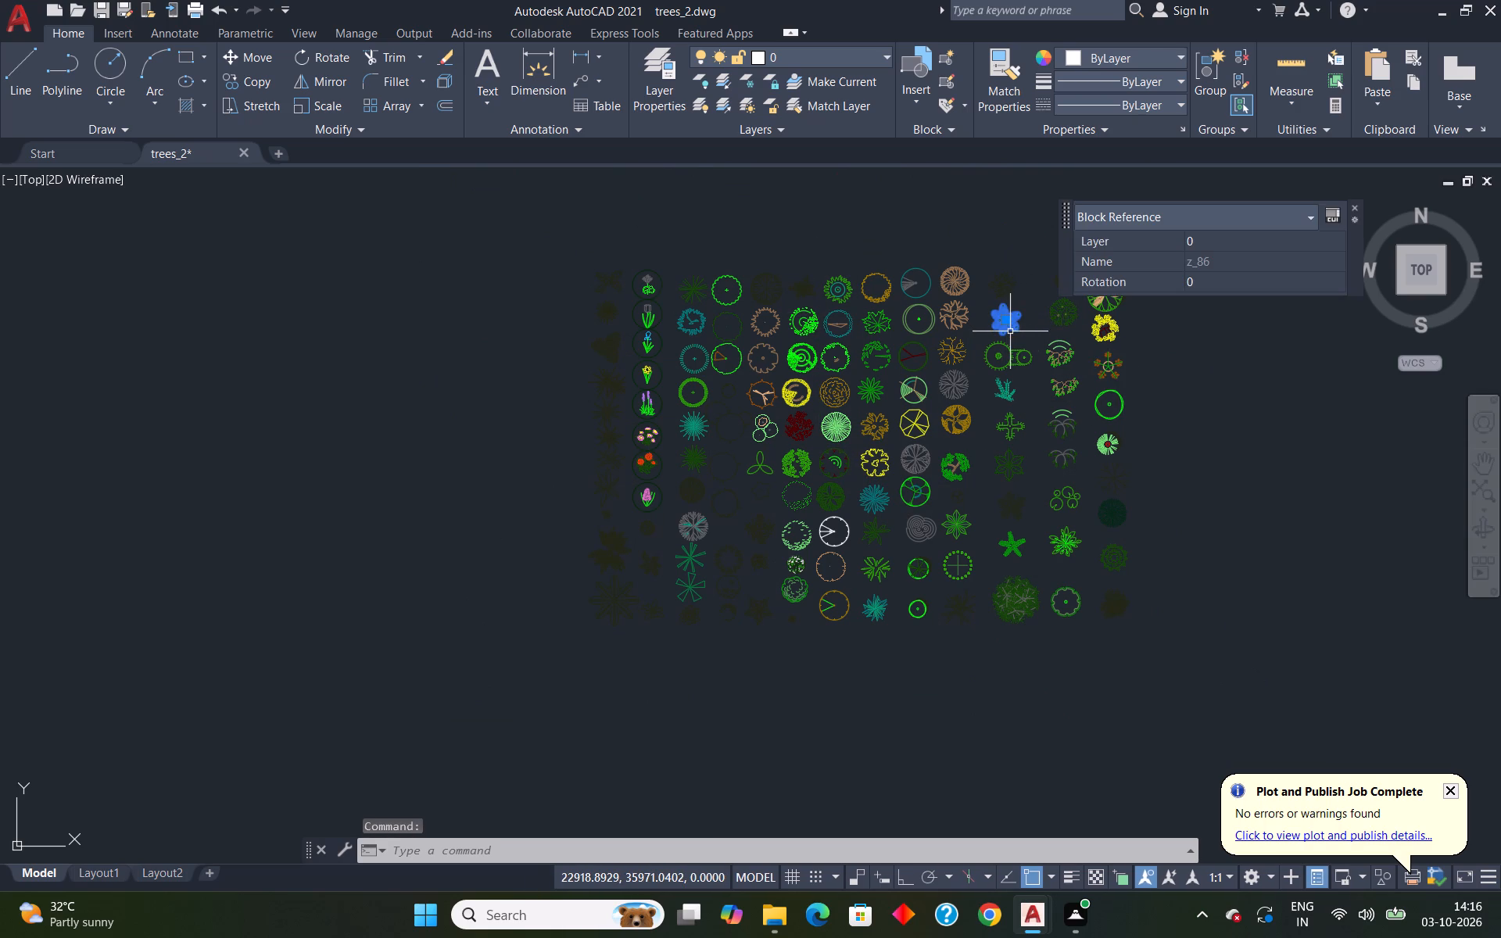
key(ctrl+c)
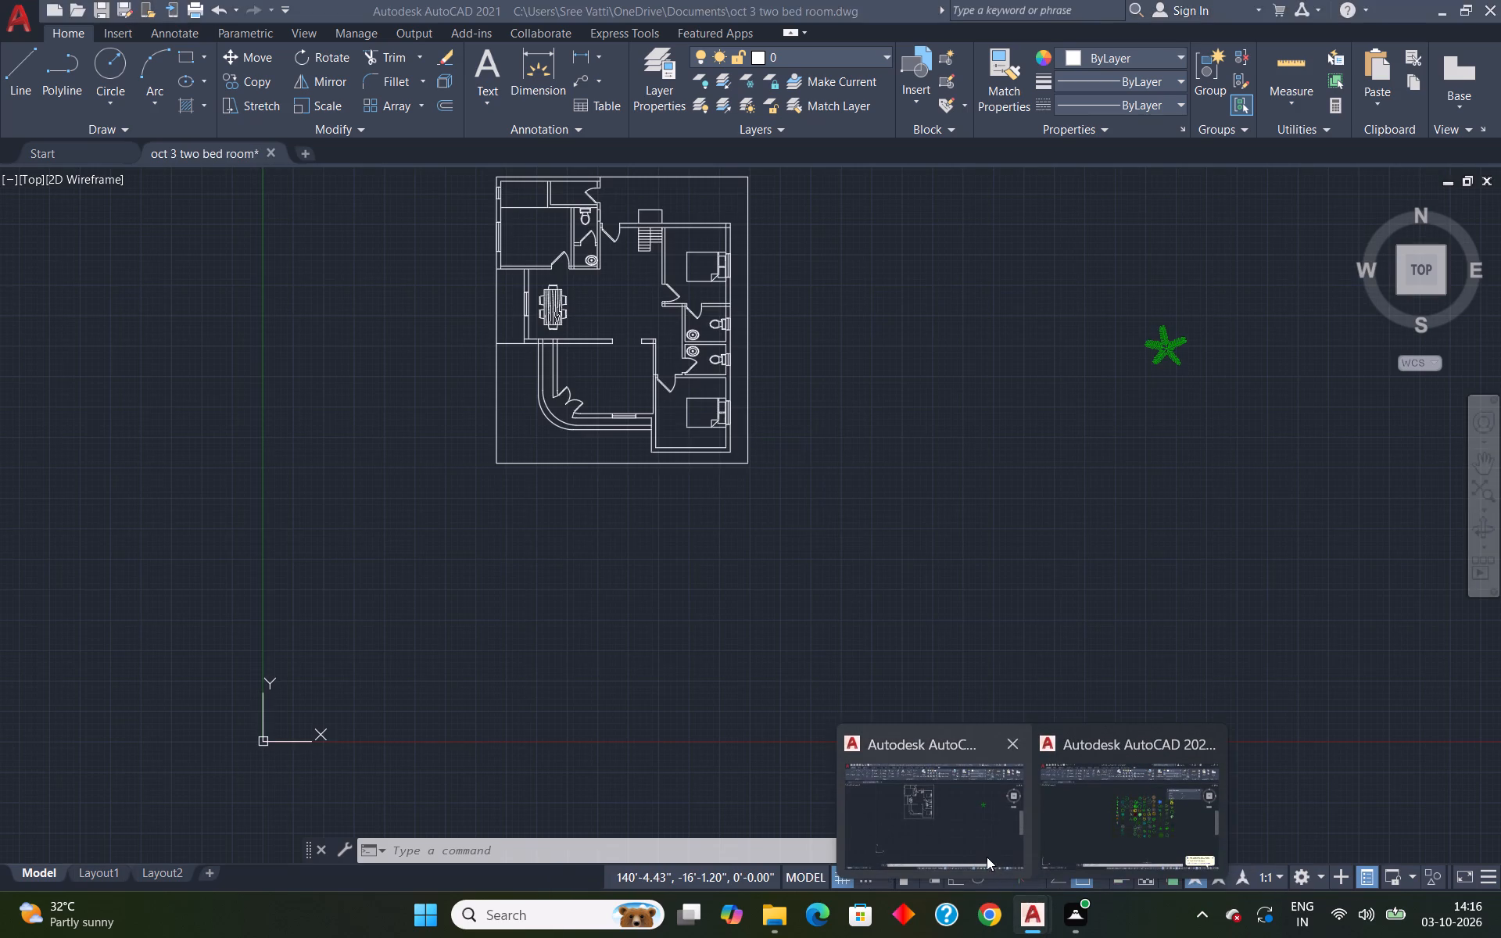
click(987, 857)
key(ctrl+v)
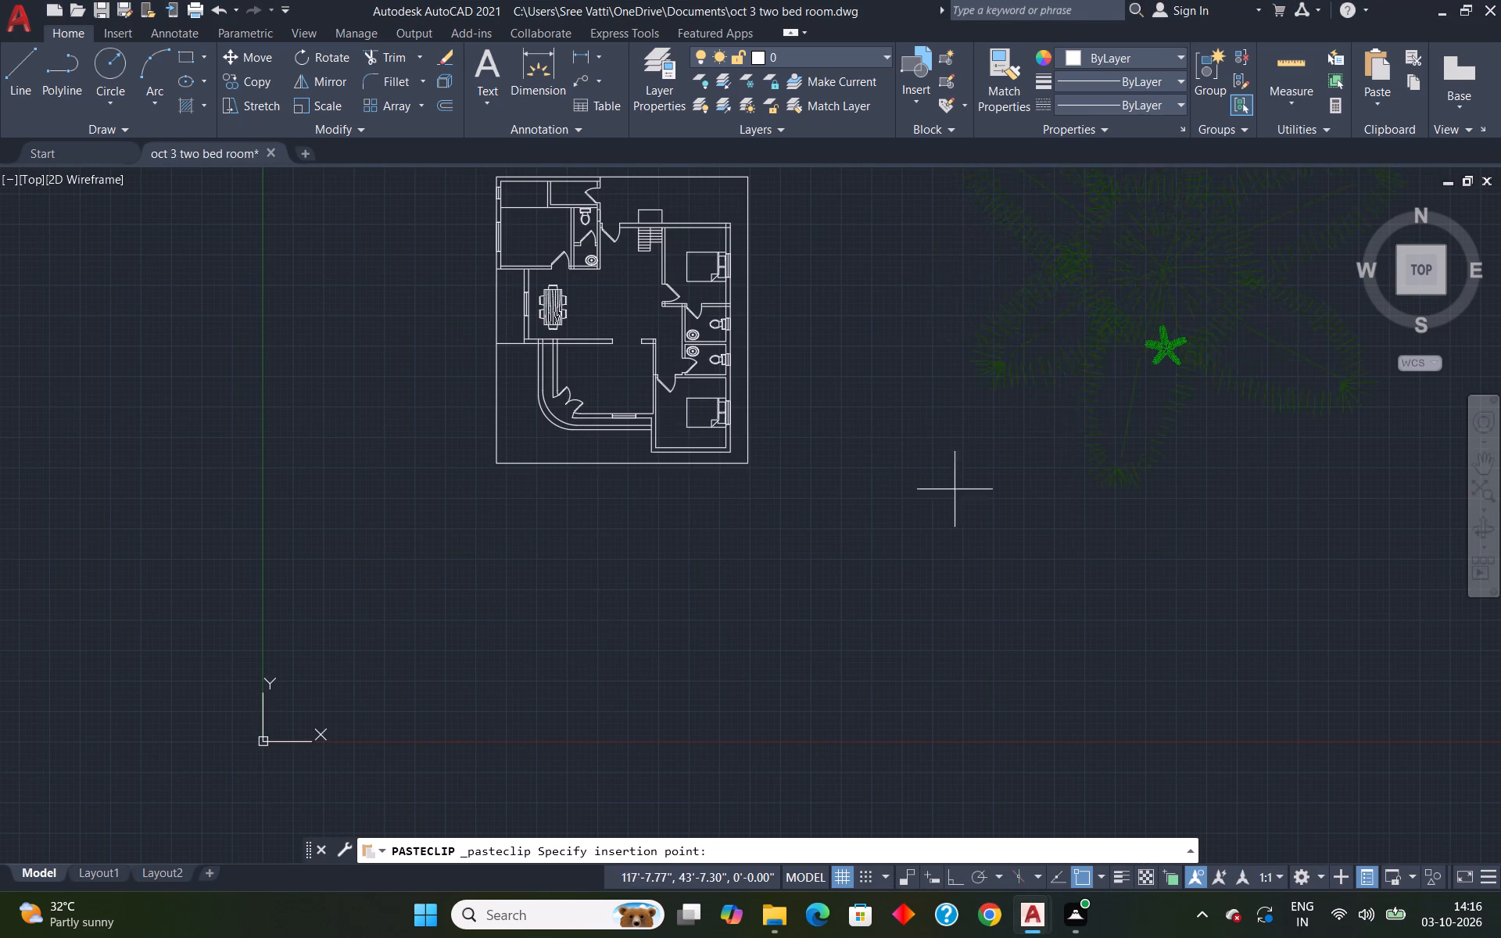
click(855, 620)
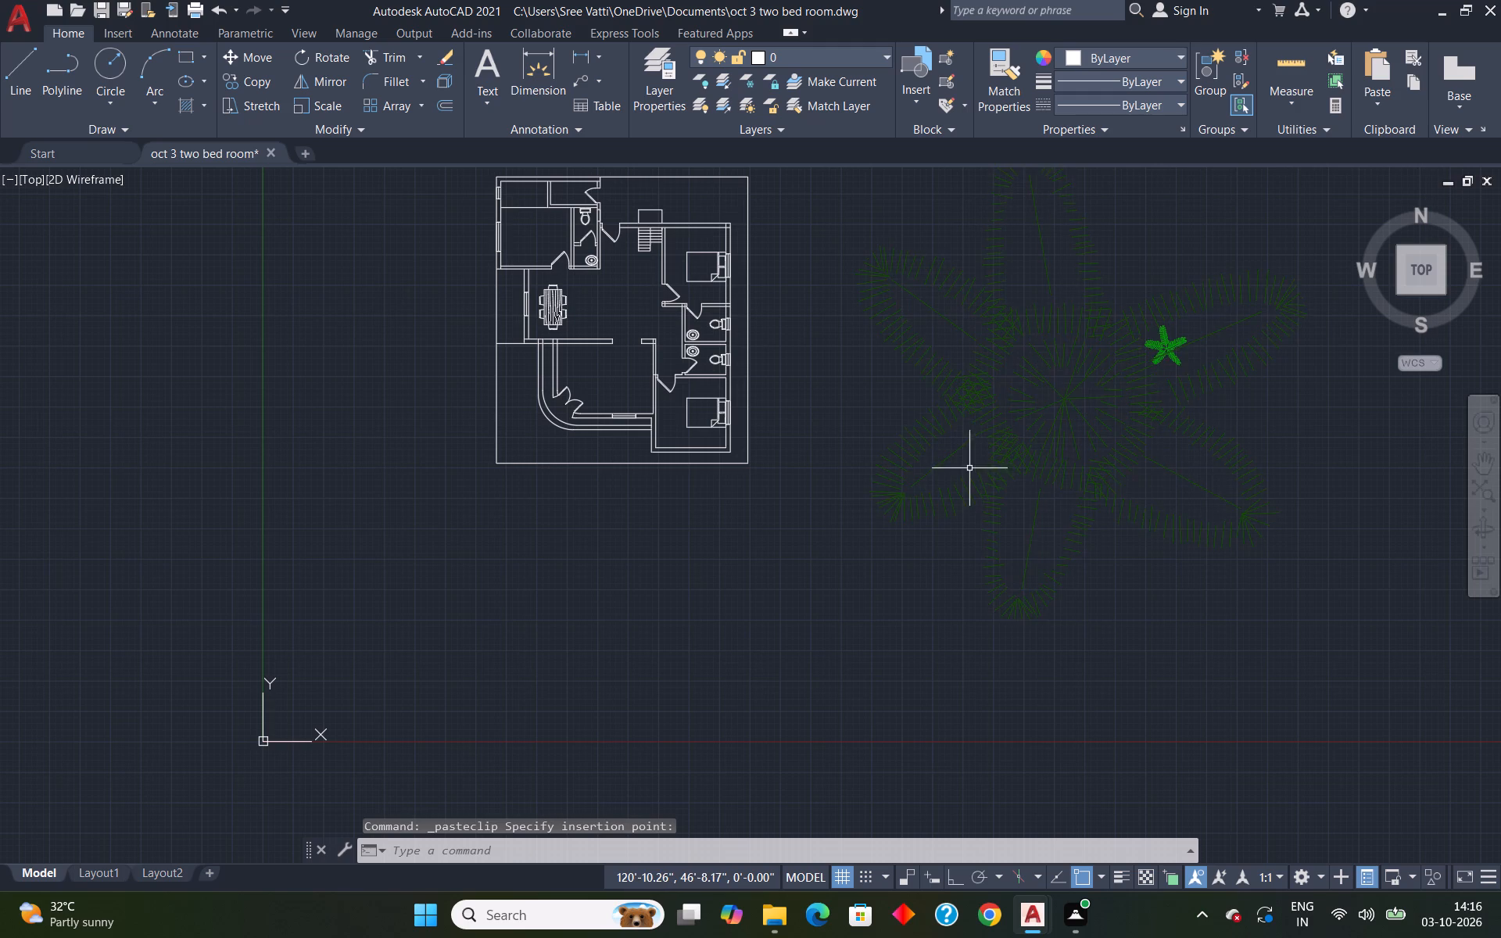
Scale the six-petal plant down about its centre to roughly the size of the small palm.
click(982, 480)
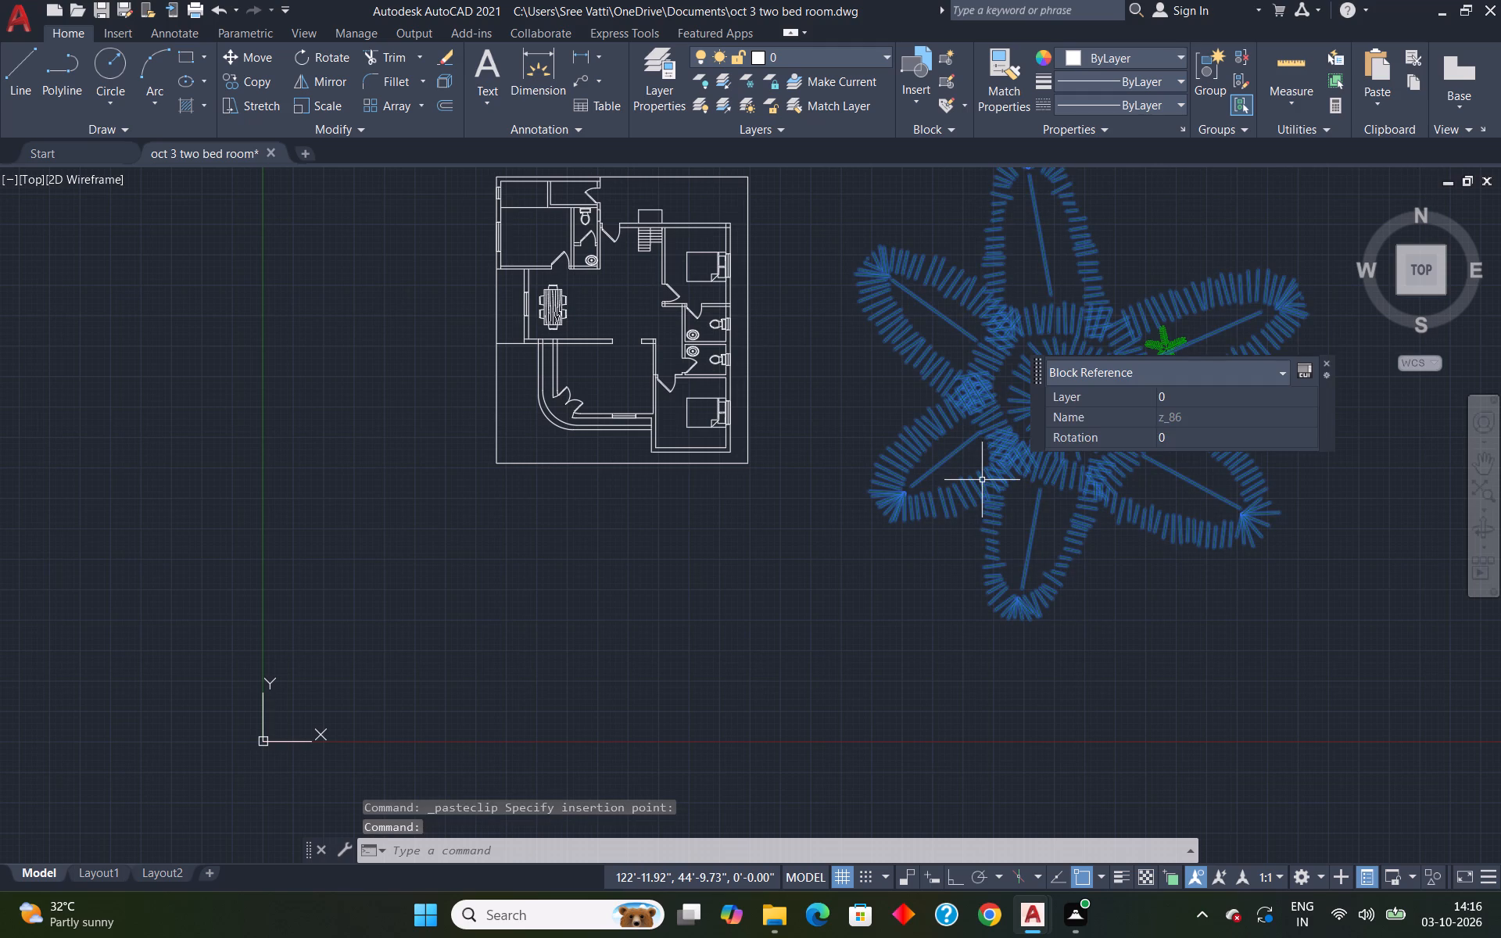
key(s)
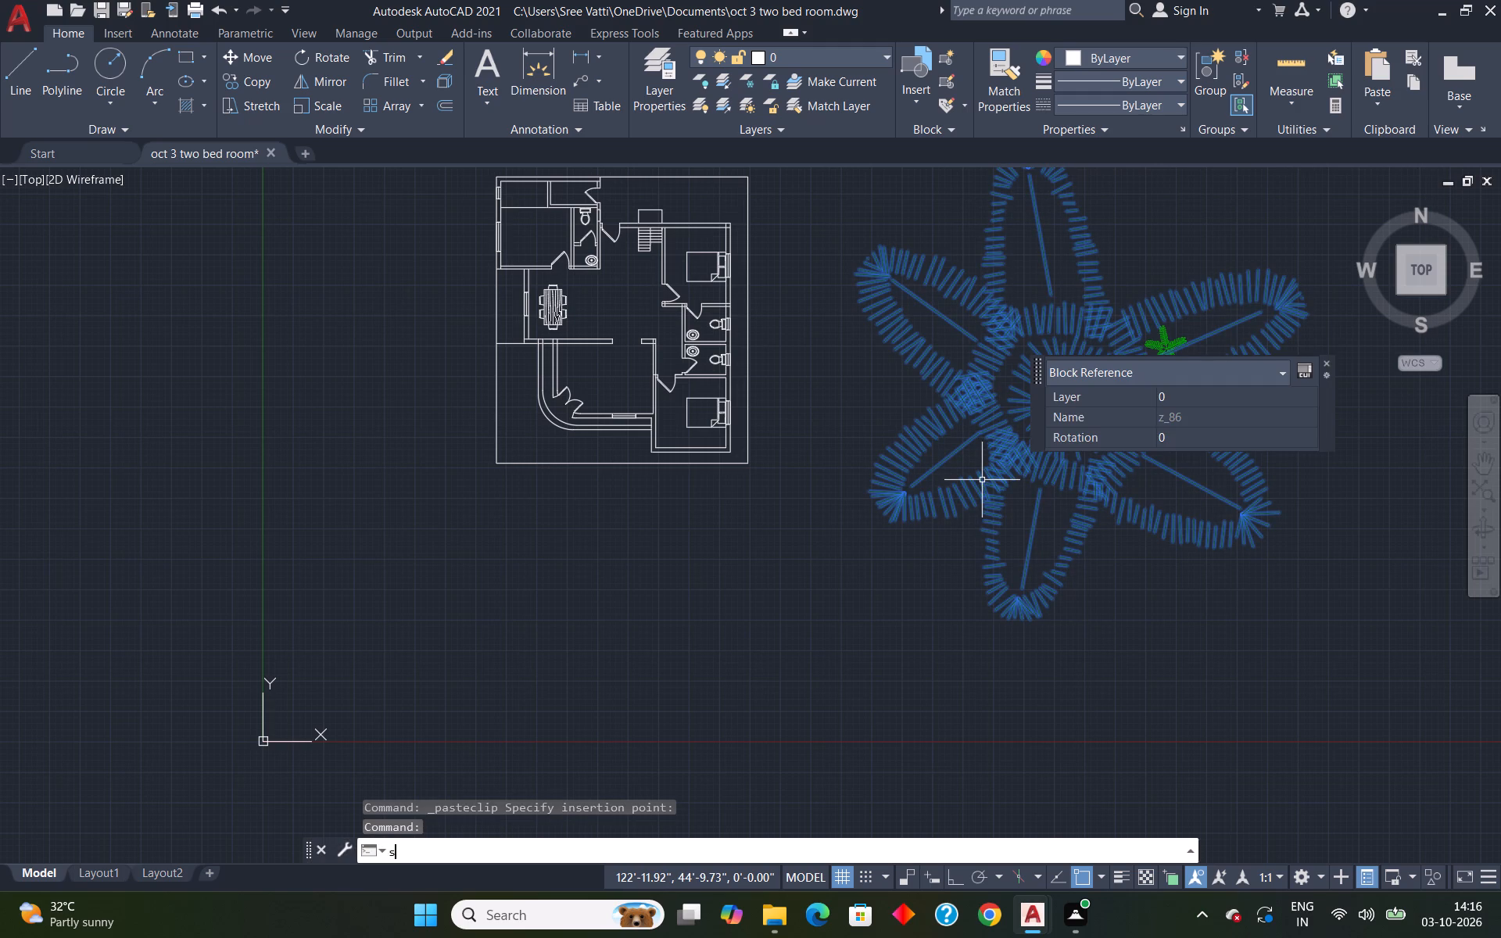
key(c)
key(Return)
drag(1062, 398, 1061, 408)
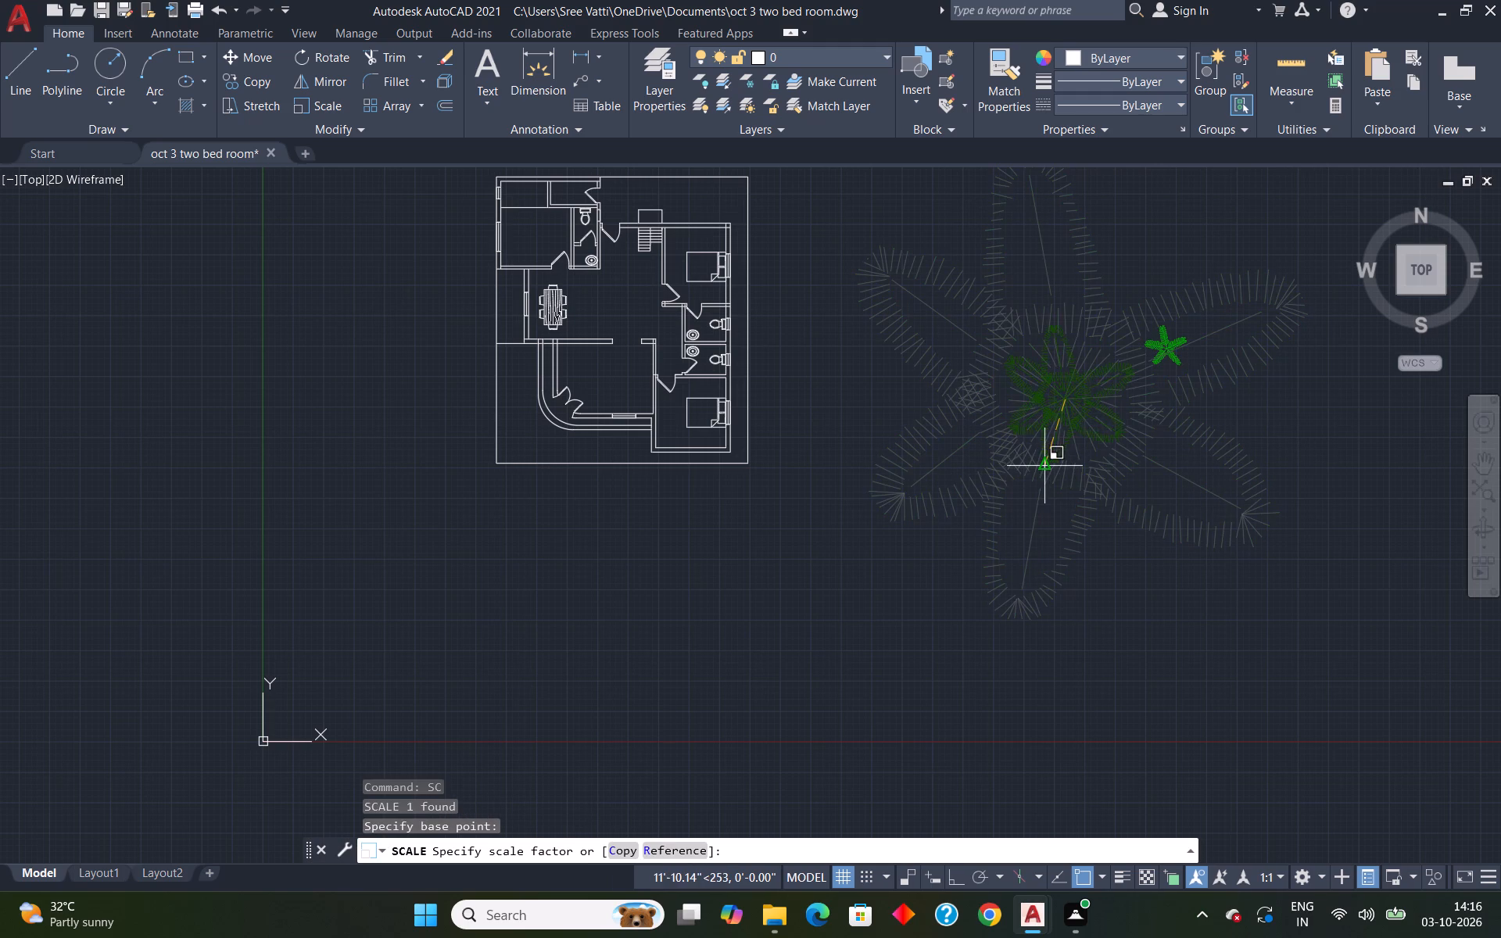
click(1055, 414)
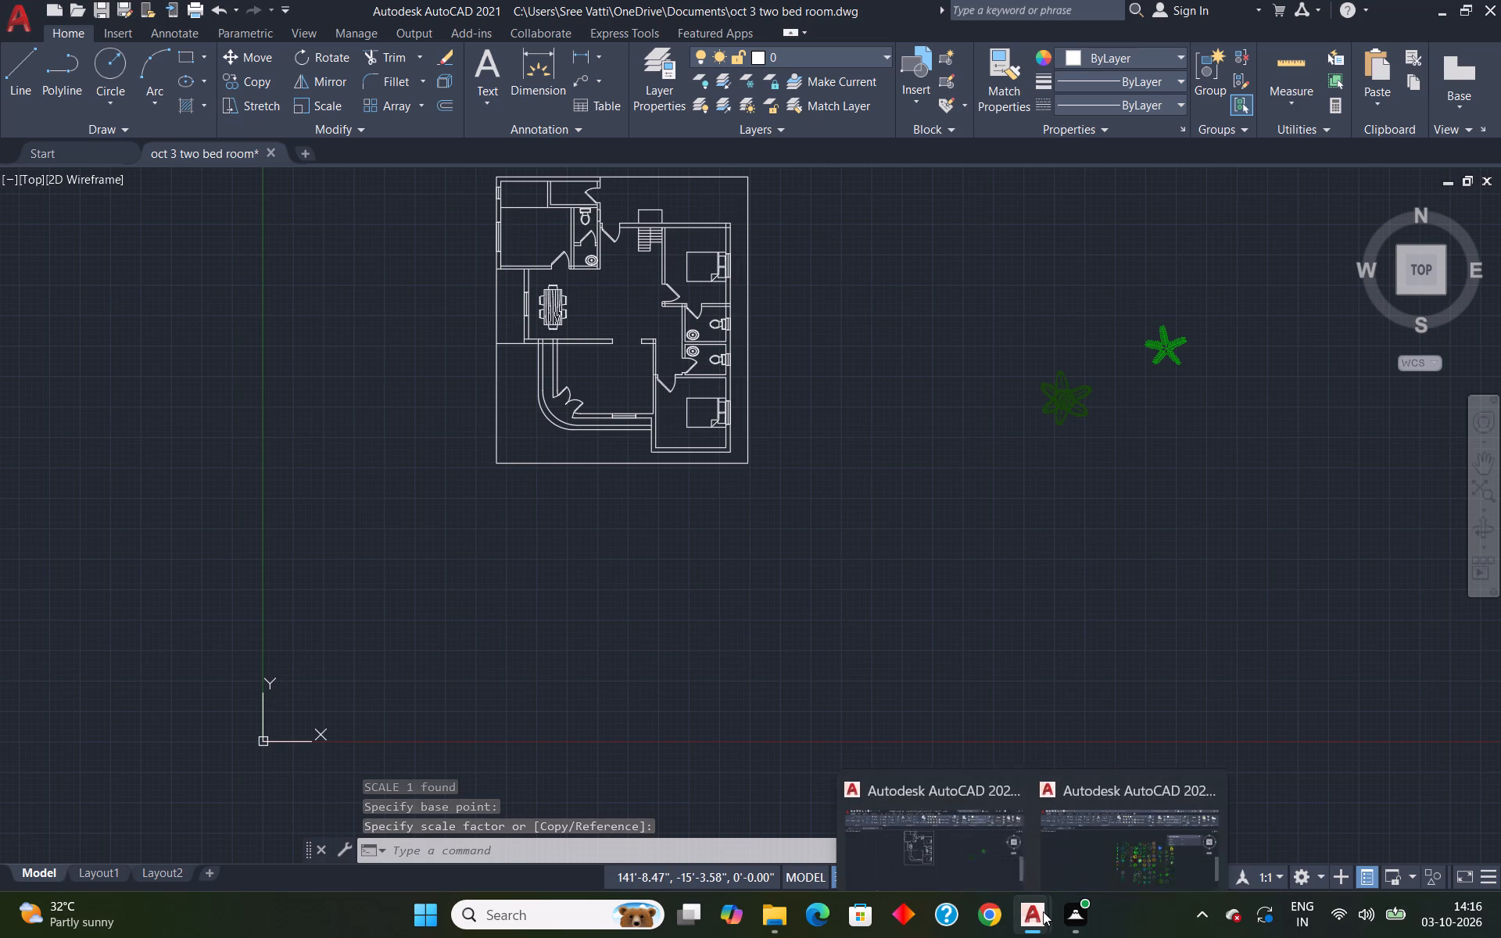
Copy the bright green many-leaved plant block from trees_2, together with the already selected six-petal plant.
click(1082, 786)
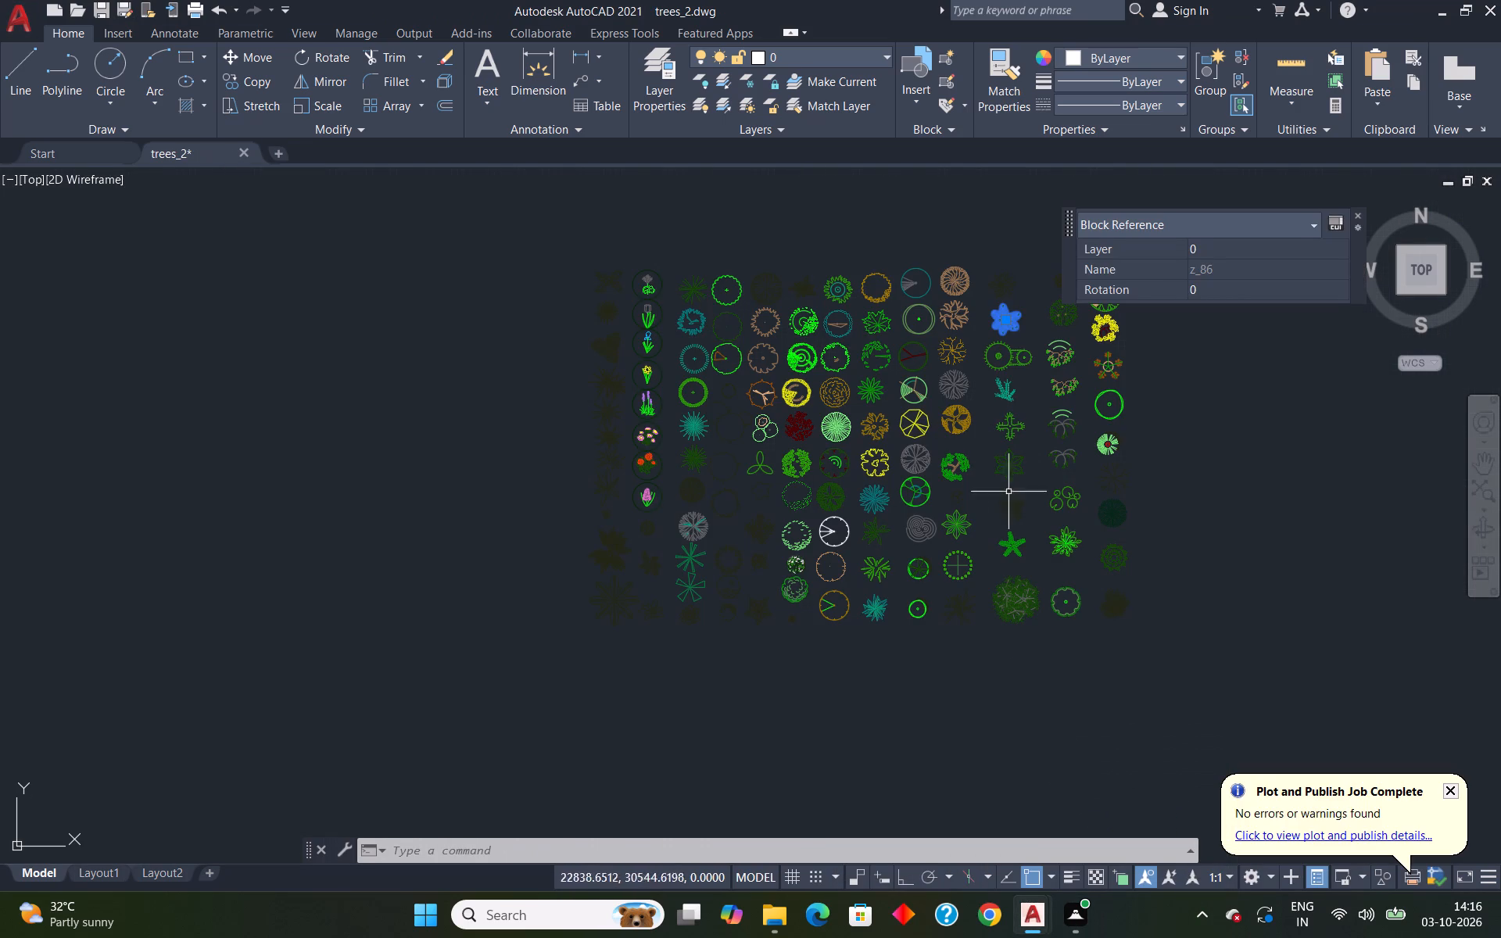
click(1067, 550)
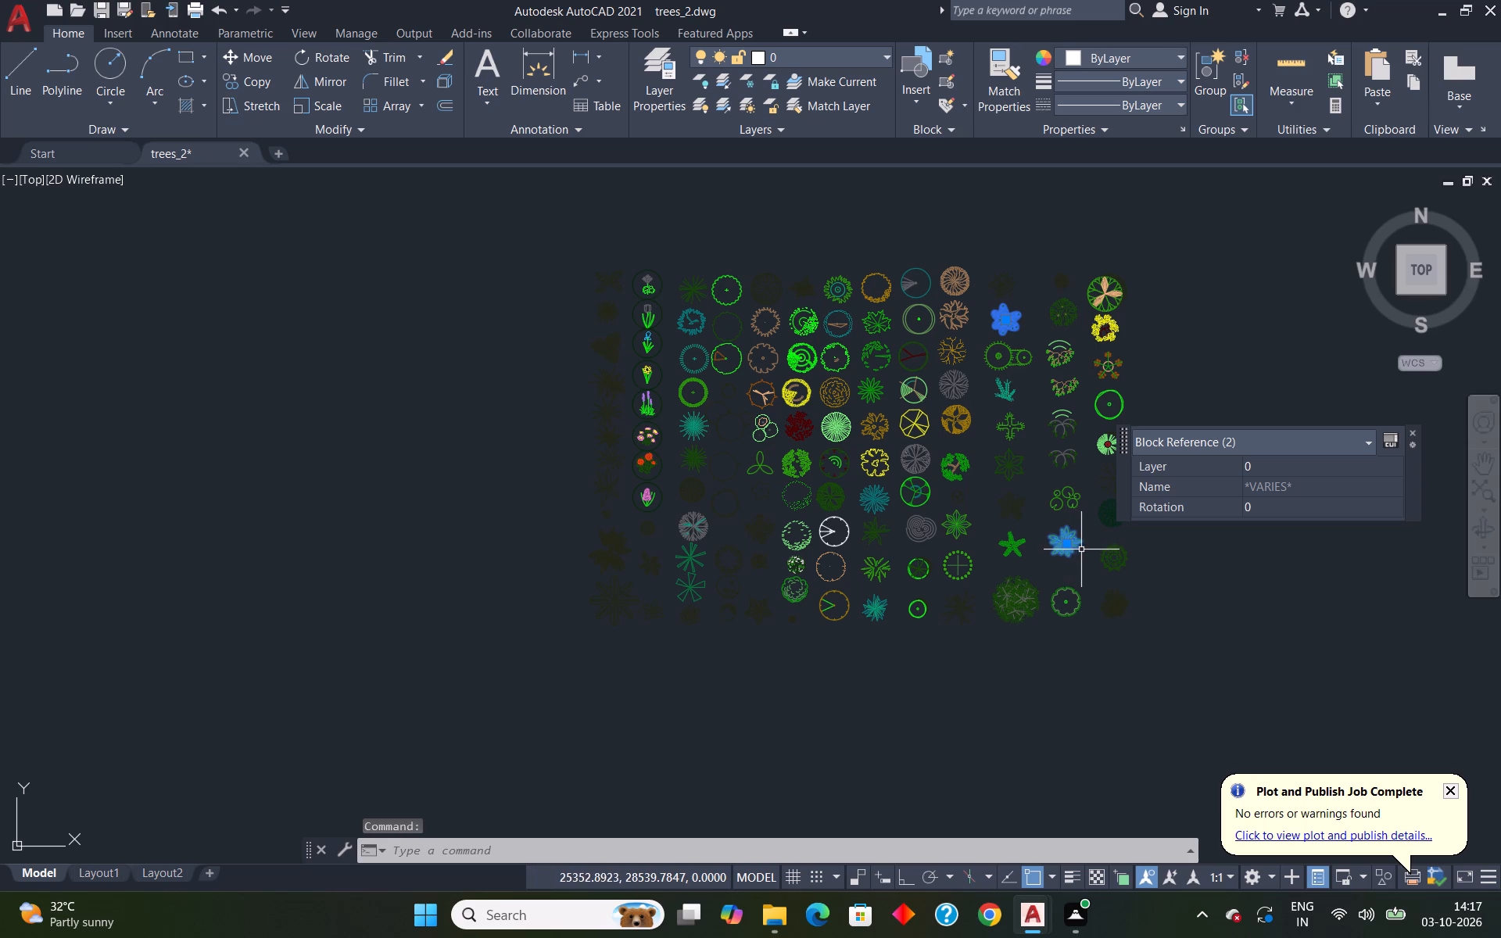
key(ctrl+c)
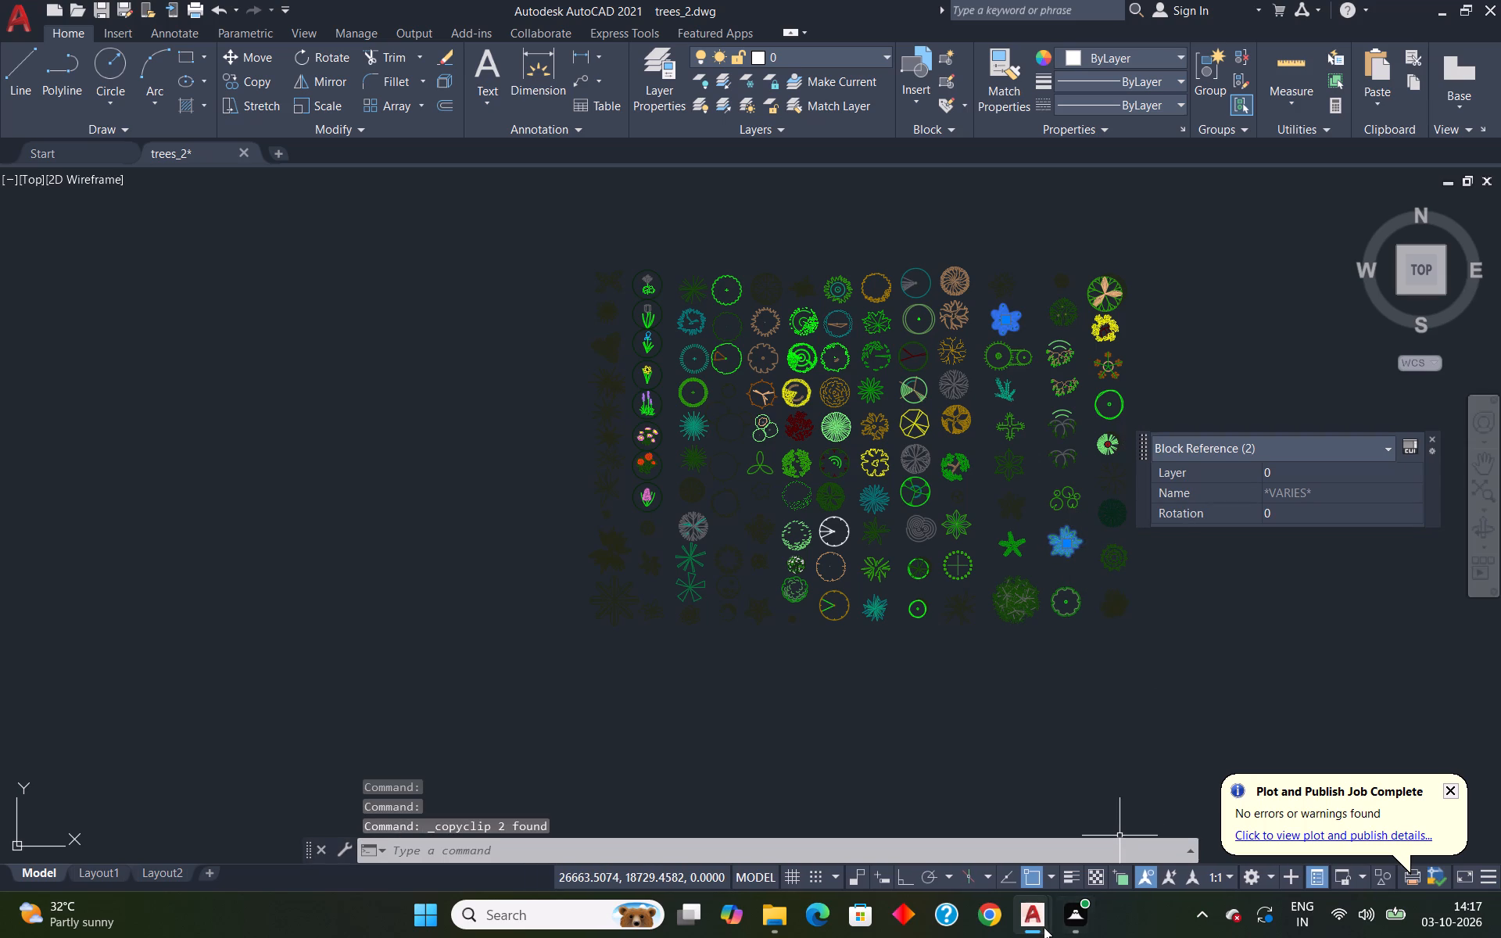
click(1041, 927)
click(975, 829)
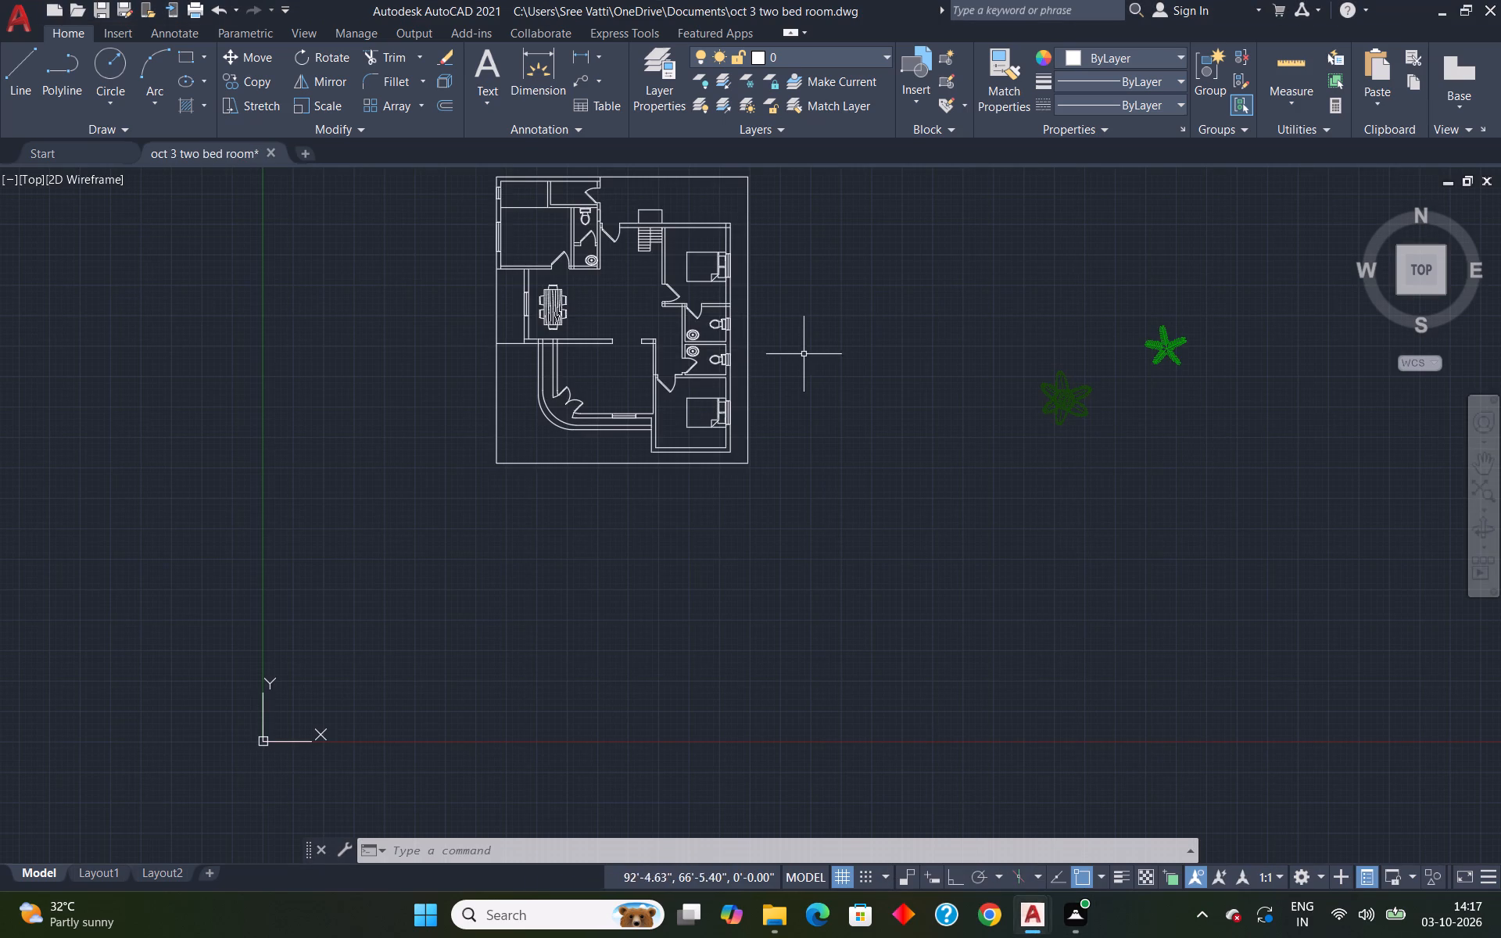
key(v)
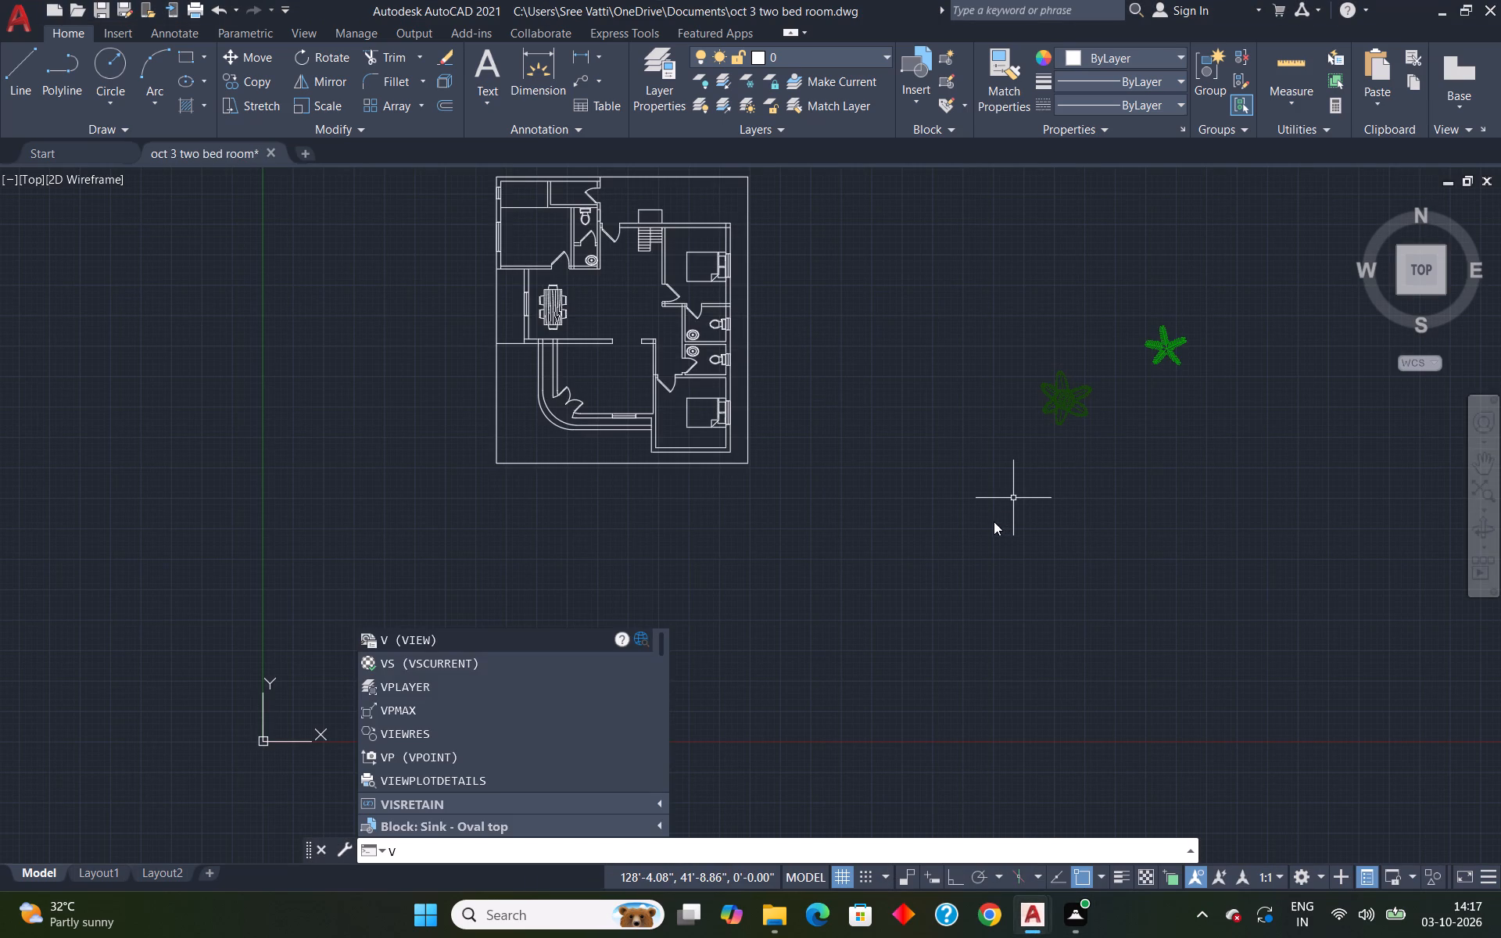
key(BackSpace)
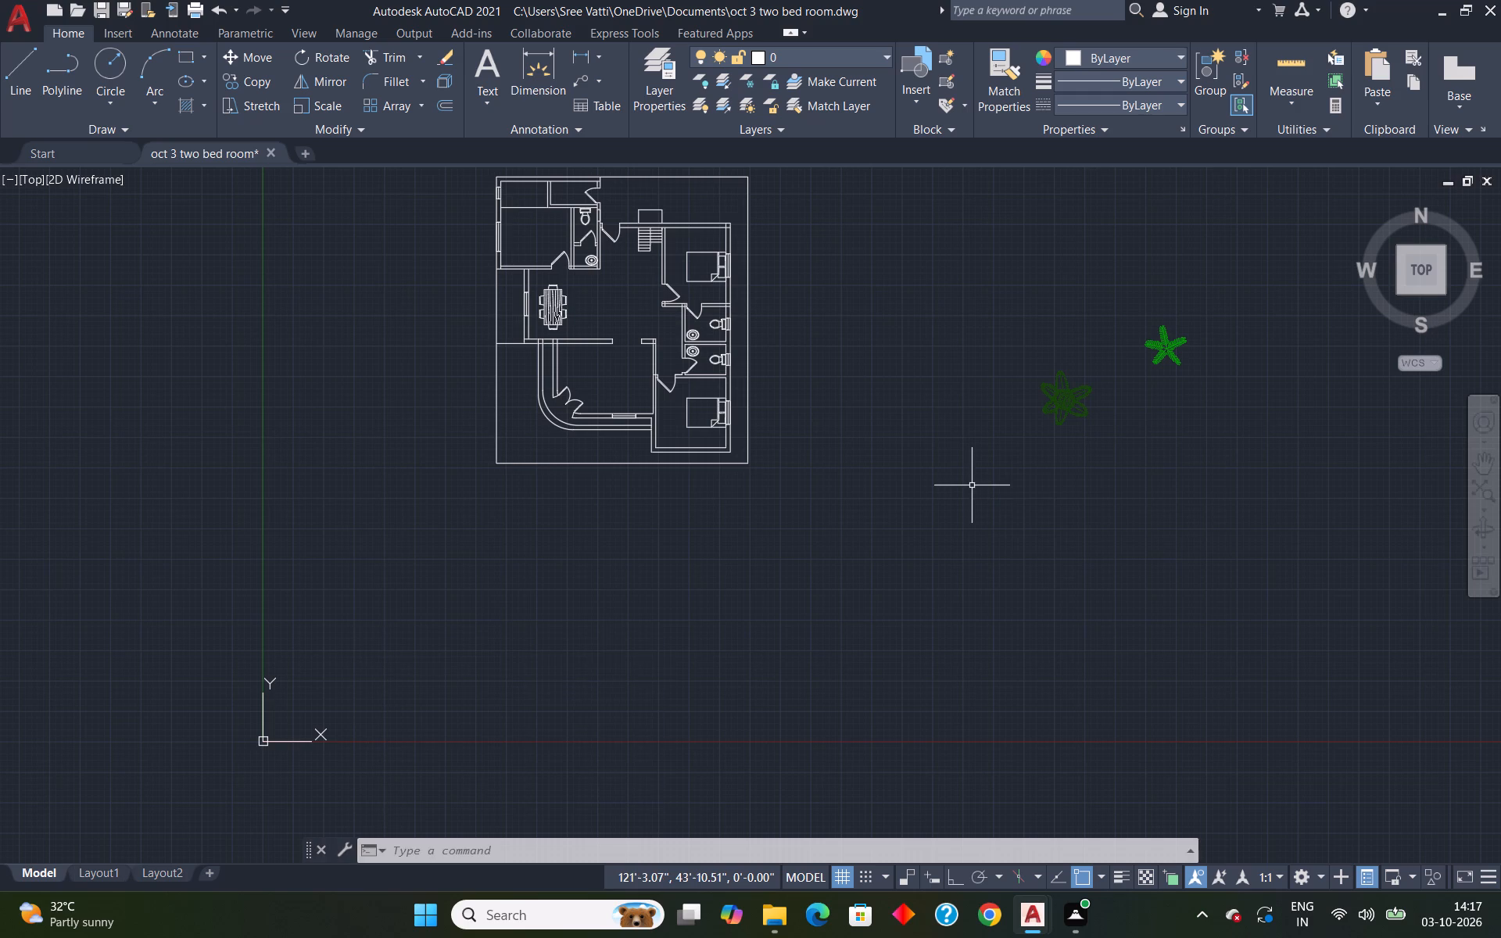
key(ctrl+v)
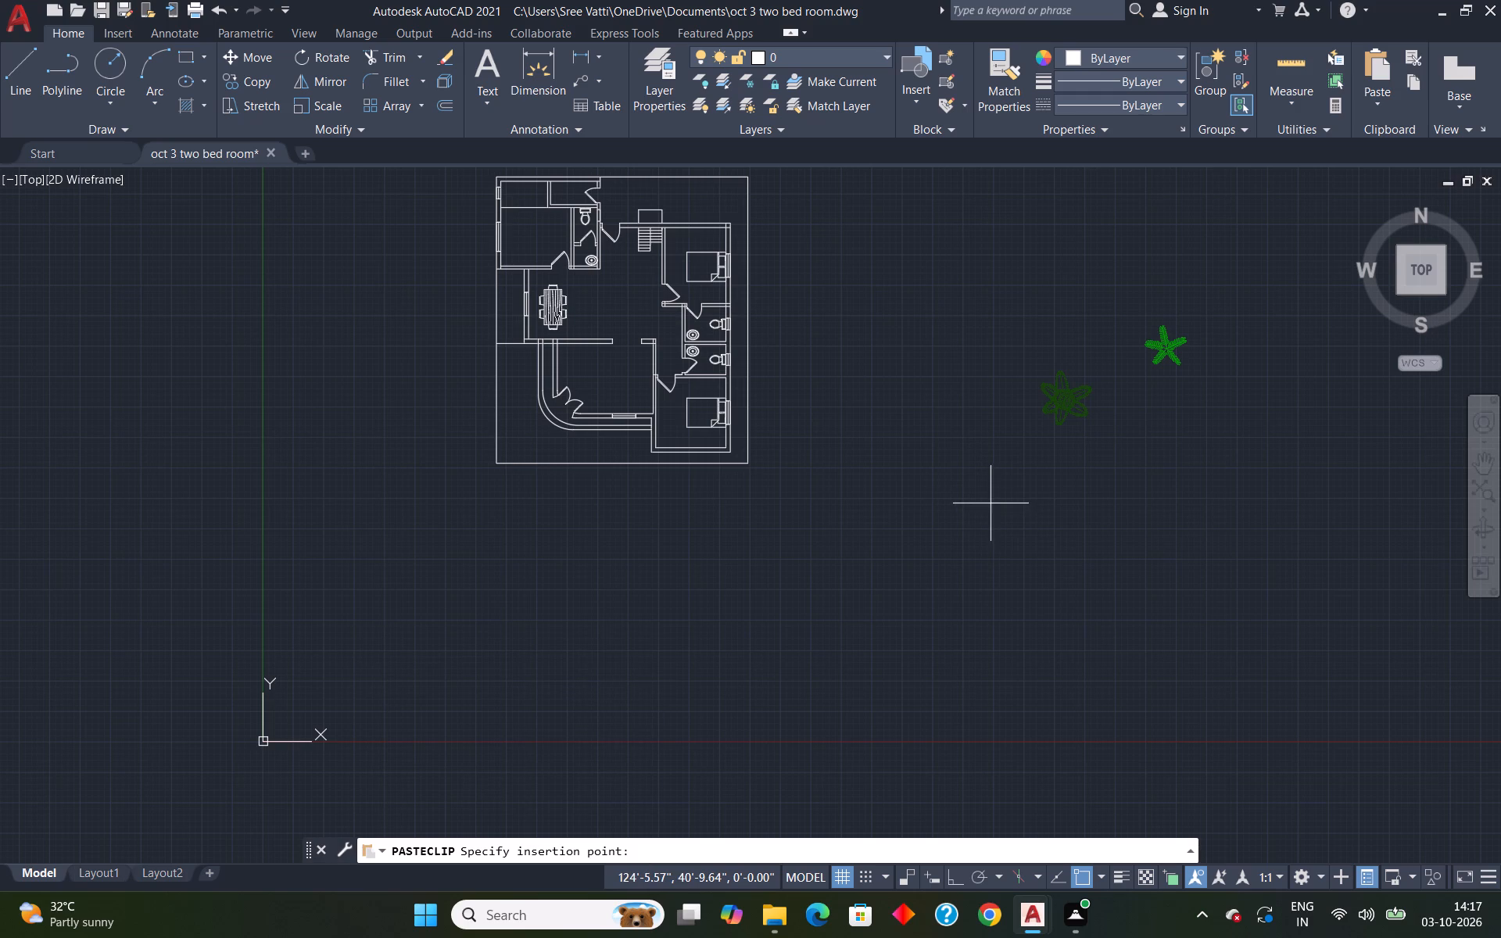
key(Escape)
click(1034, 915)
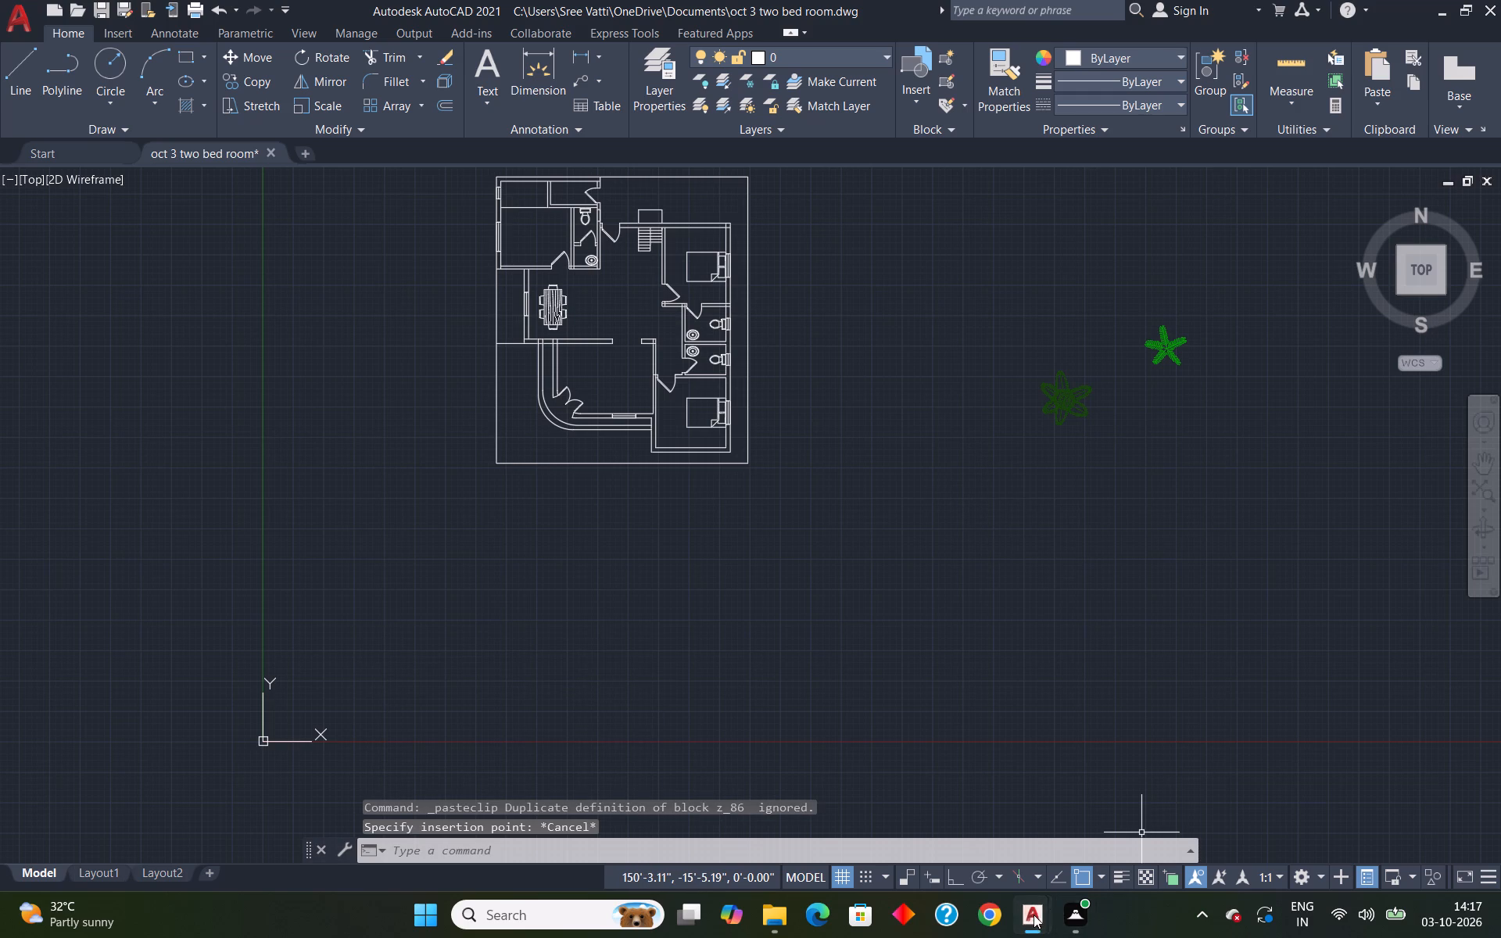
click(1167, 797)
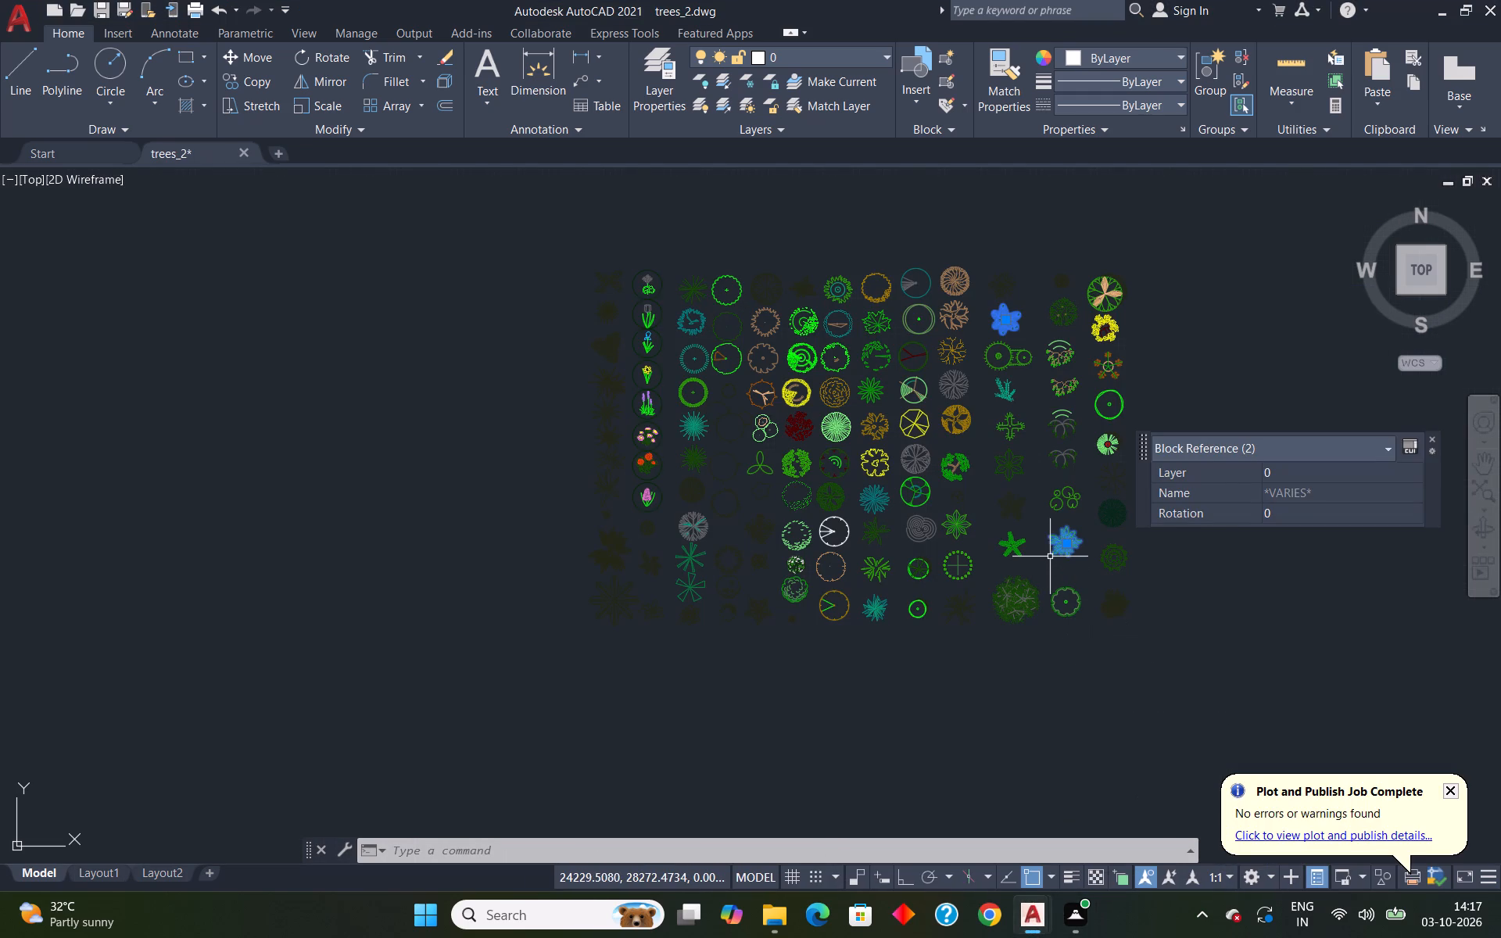
Copy the two selected plant blocks in trees_2 again and paste them into the oct 3 two bed room drawing.
key(ctrl+c)
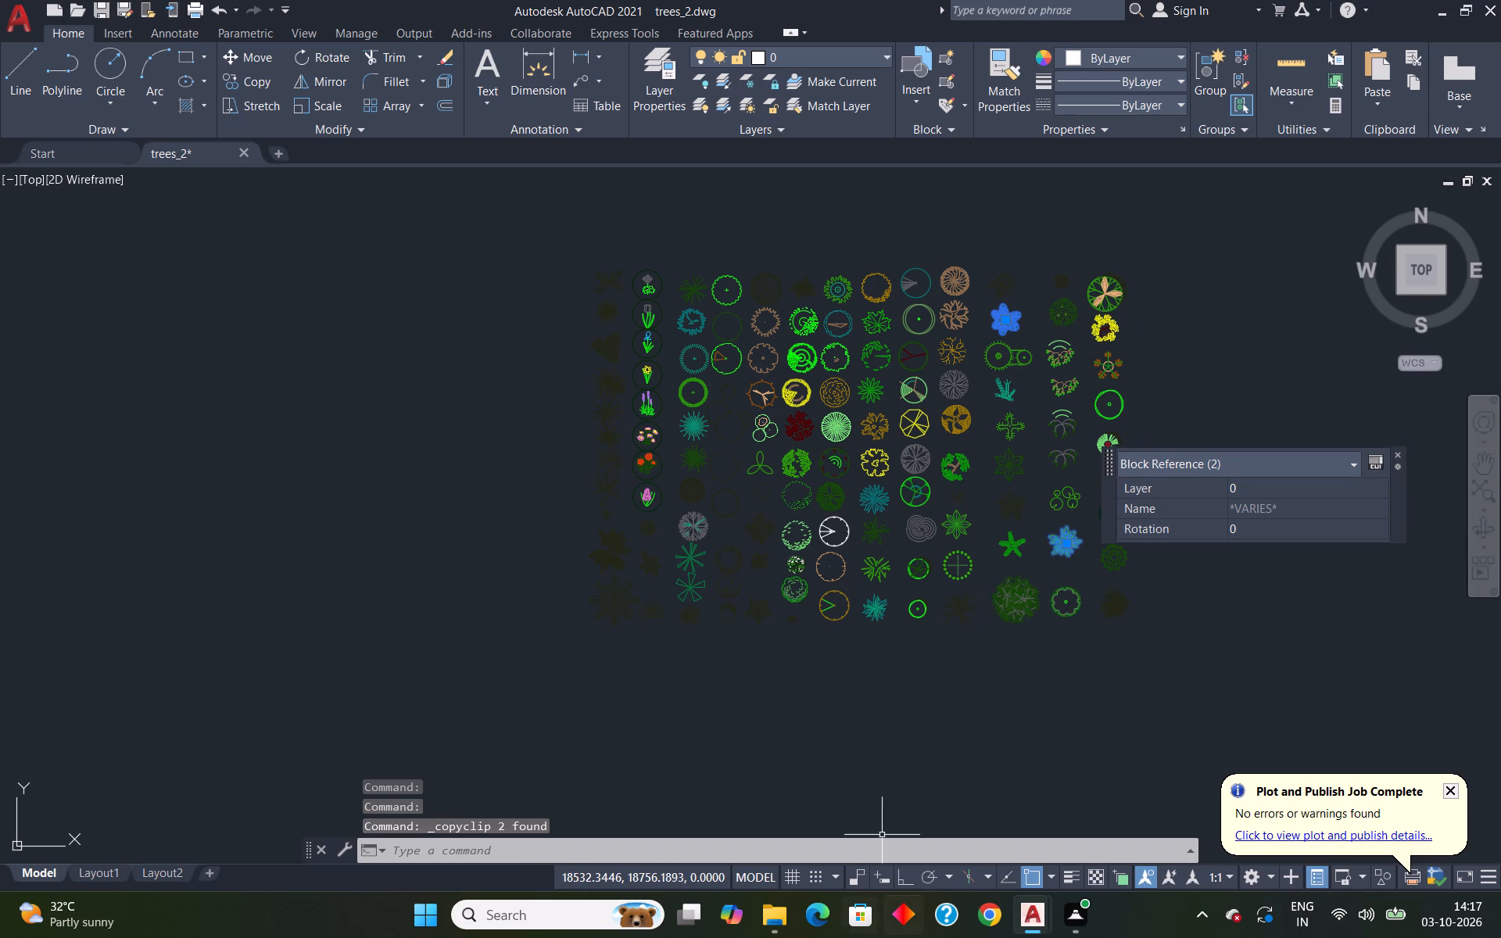
click(1019, 922)
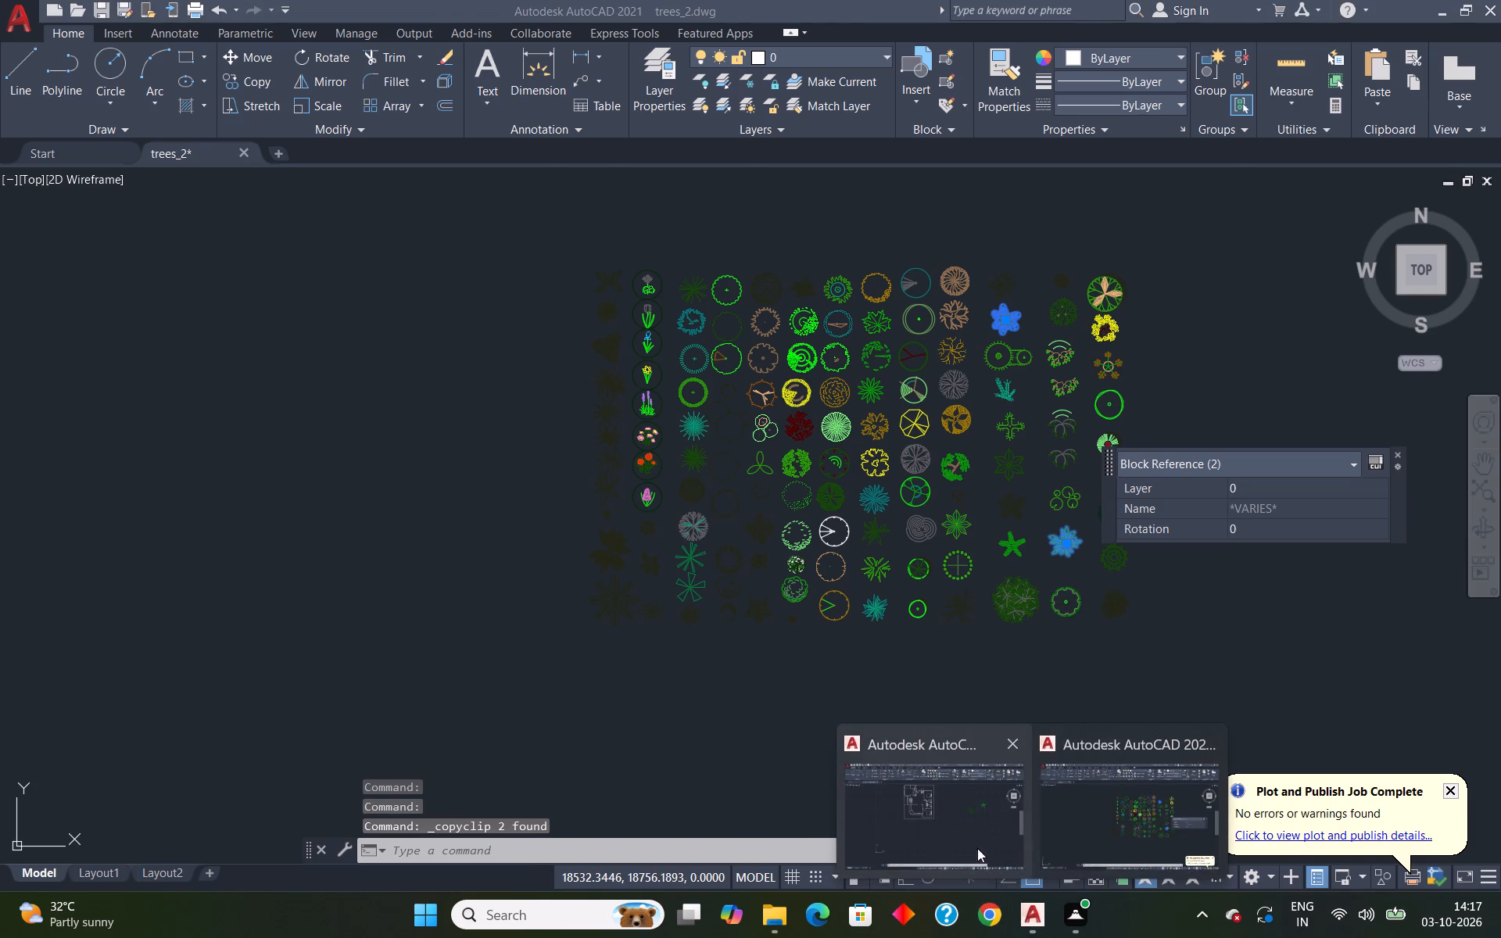
click(977, 848)
scroll(980, 496, down, 2)
scroll(980, 496, up, 1)
key(ctrl+v)
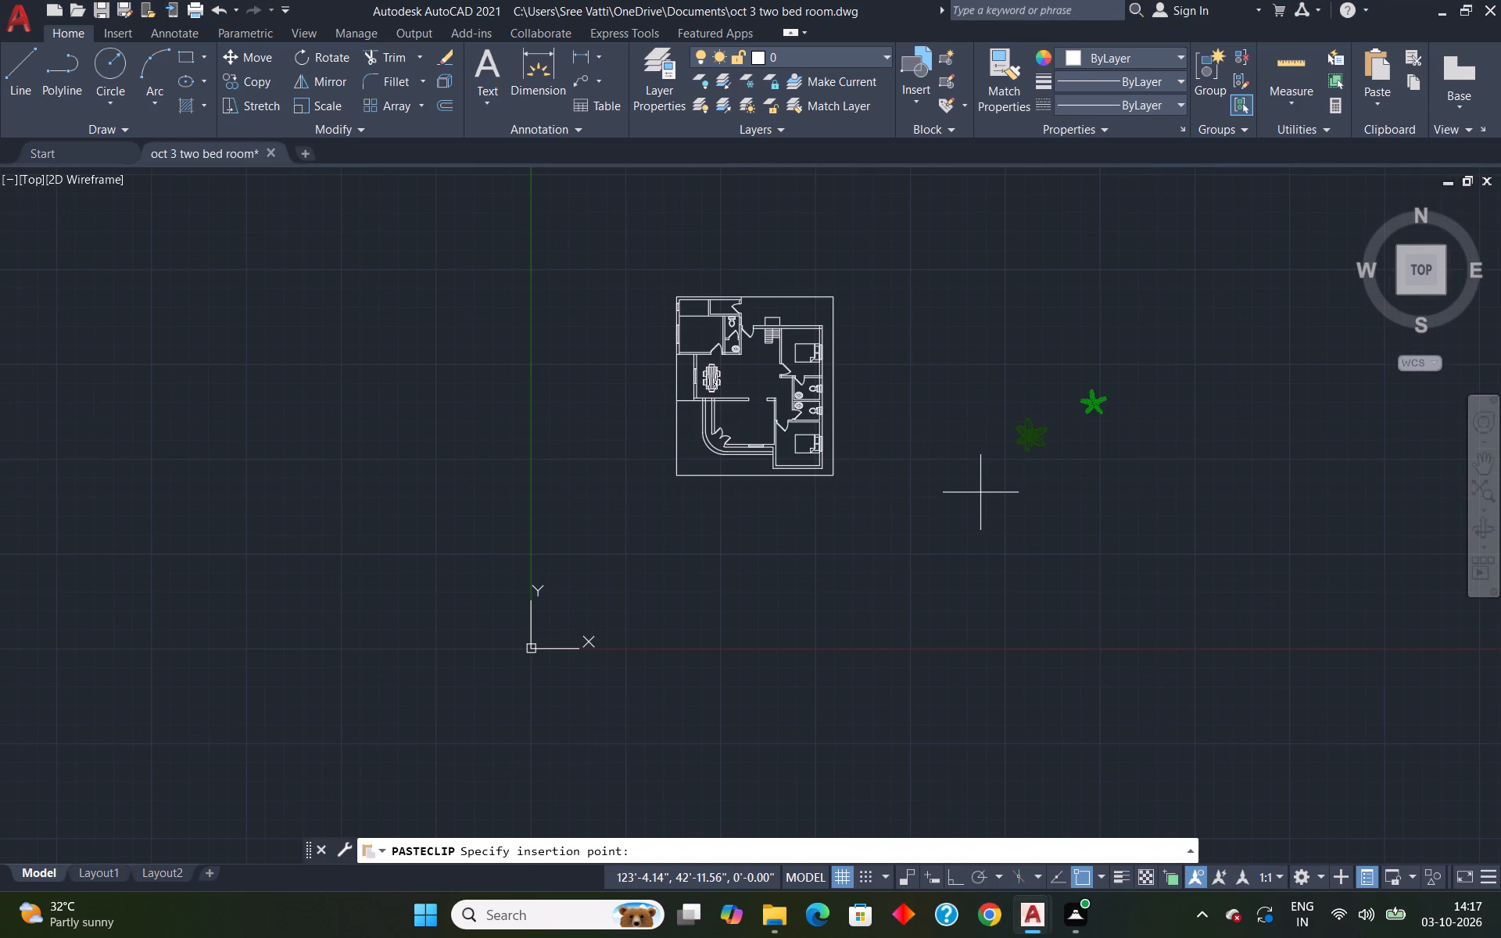
click(997, 497)
Delete the oversized duplicate six-petal plant pasted far above the house plan.
scroll(999, 523, up, 2)
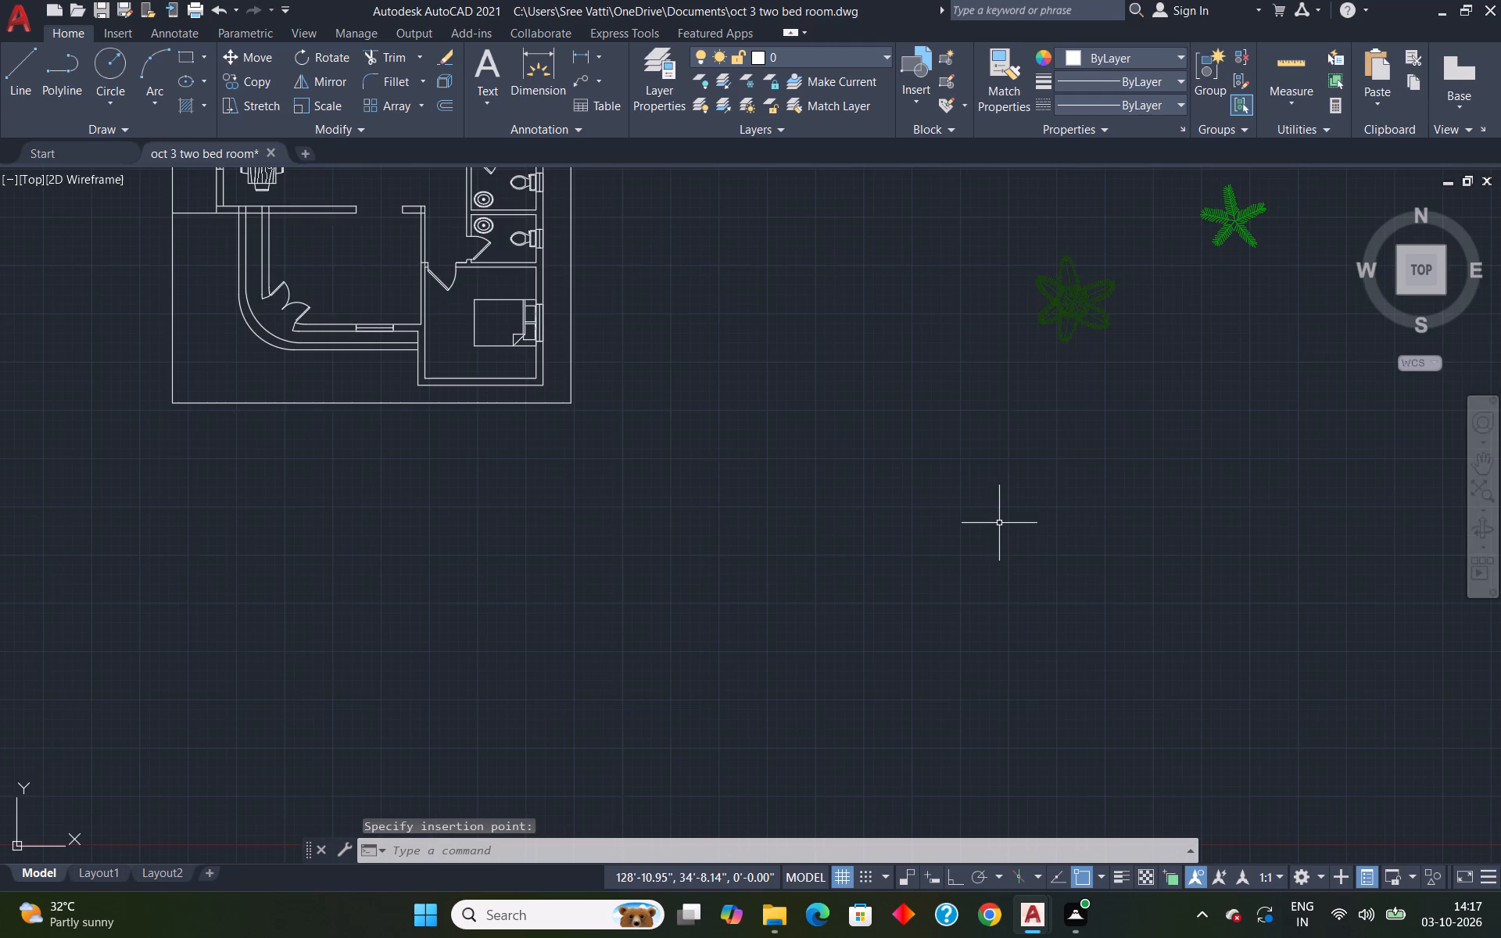
scroll(1003, 517, down, 4)
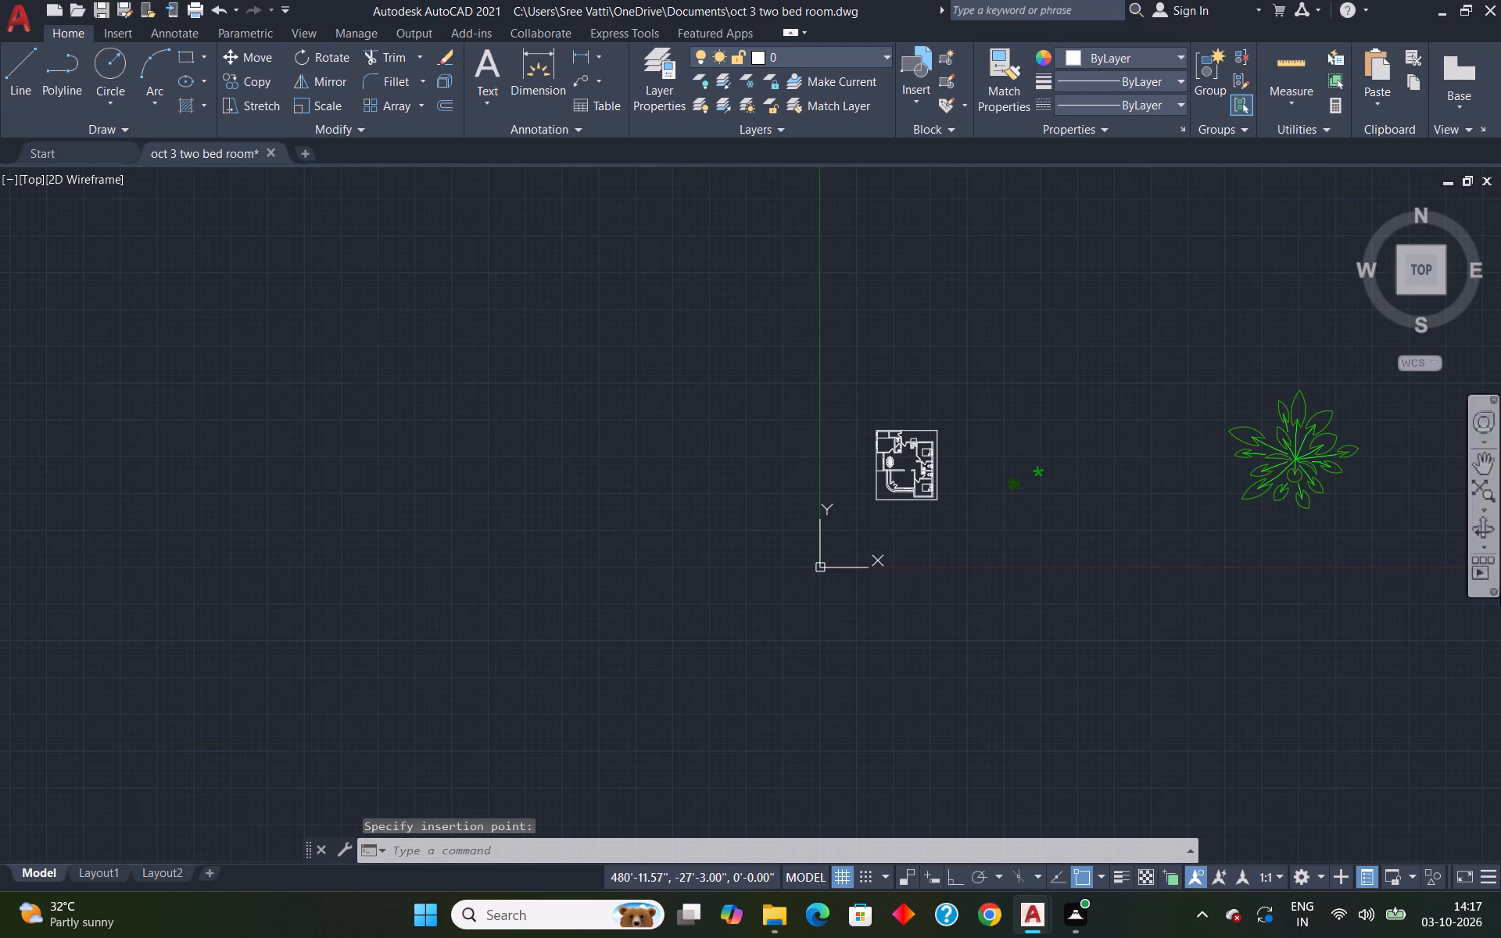
scroll(1377, 484, down, 6)
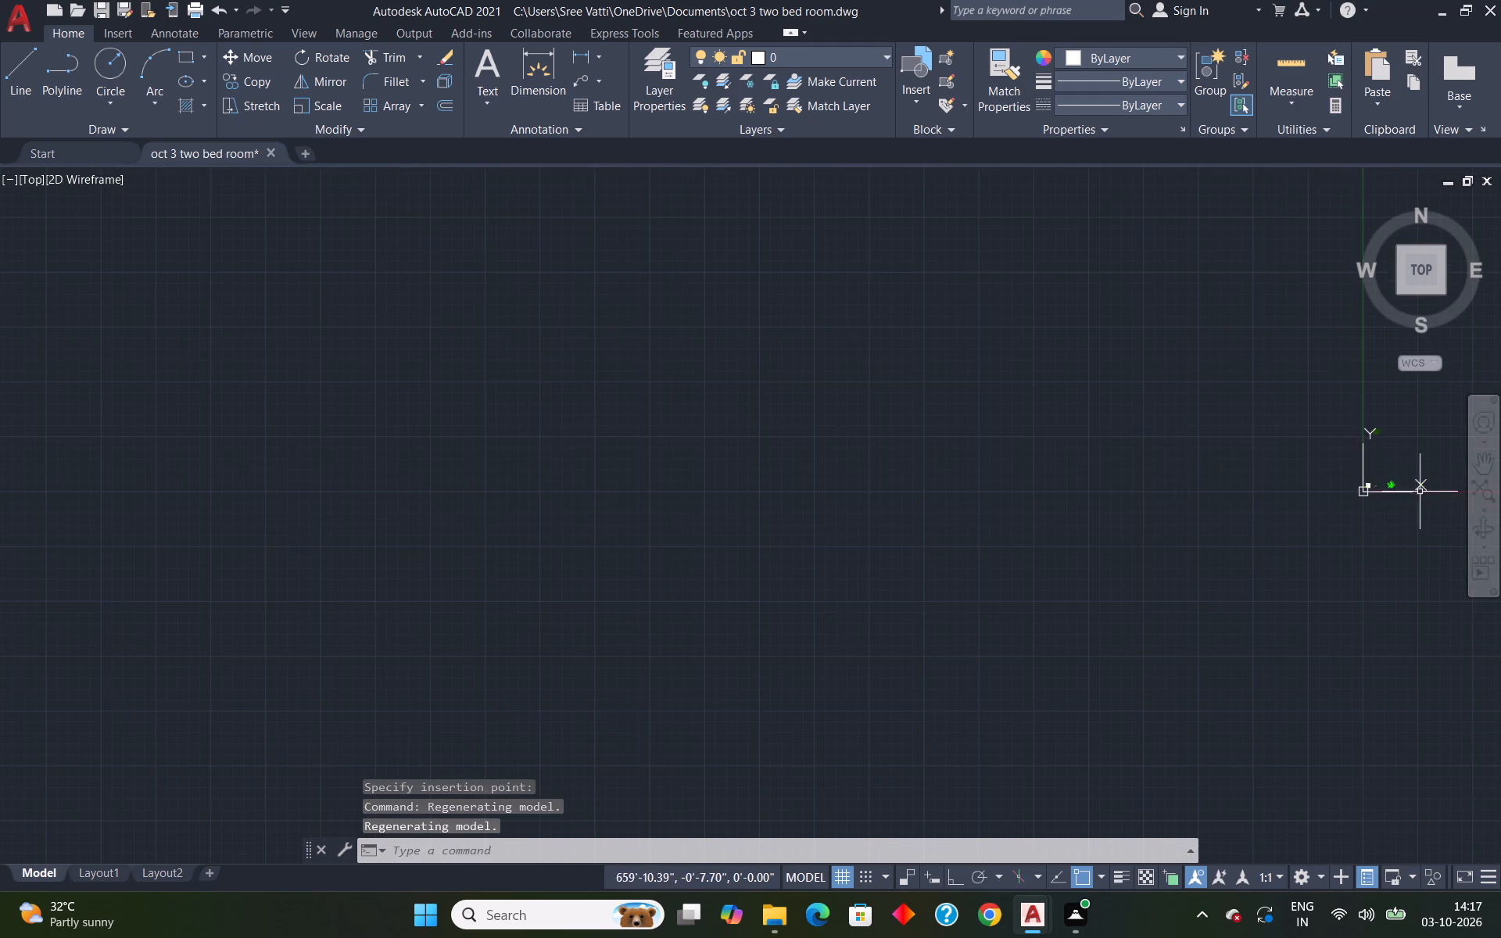
scroll(1431, 474, up, 4)
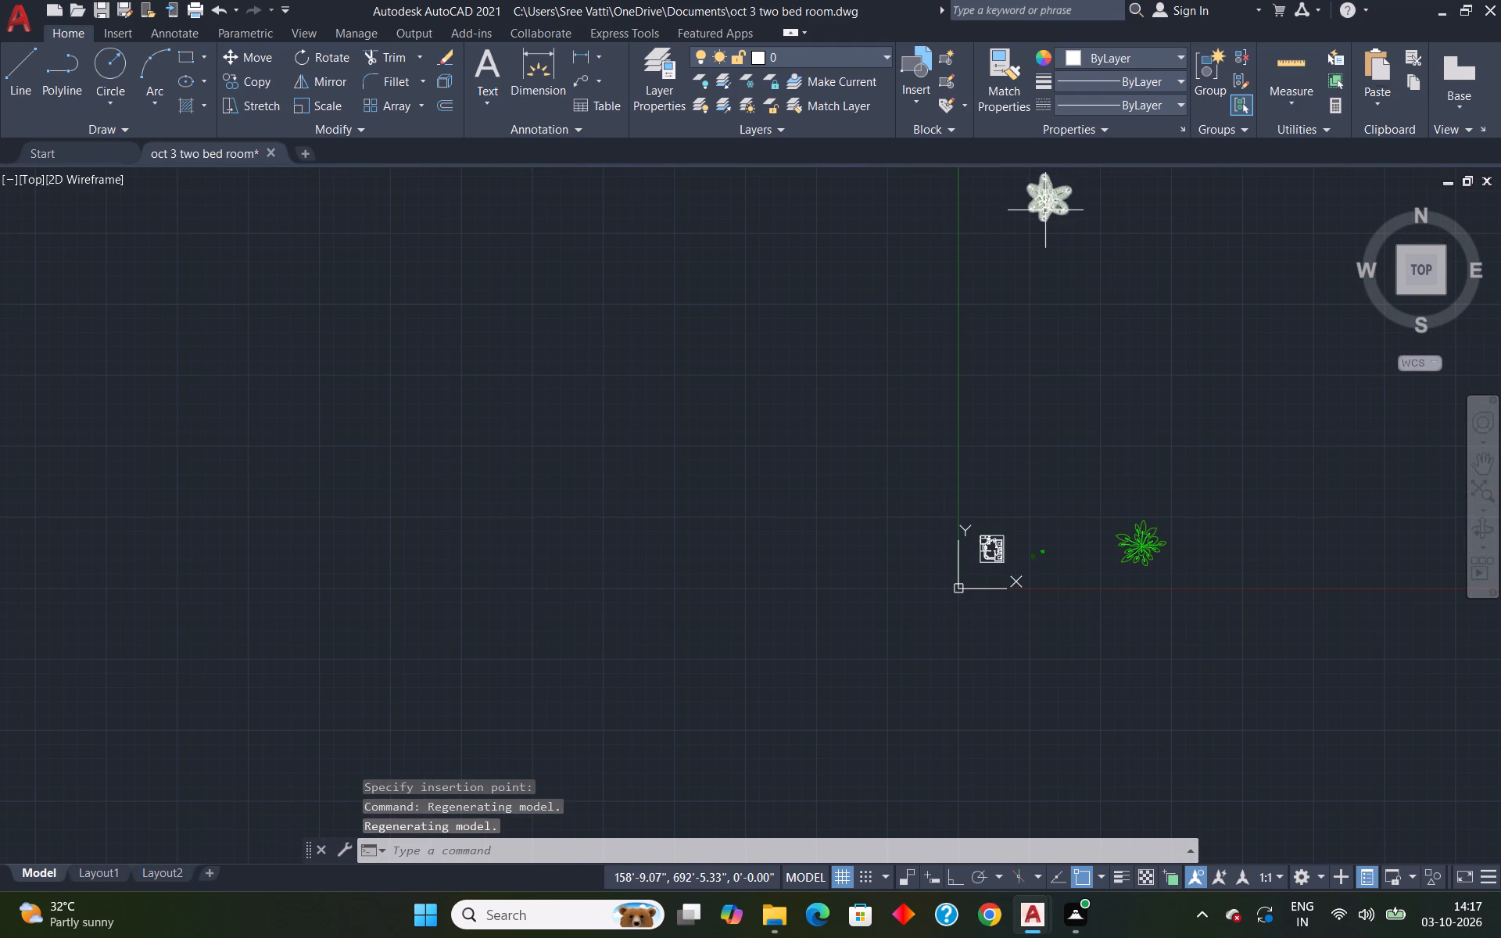
click(1045, 210)
key(Delete)
Scale the large many-leaved plant down about its centre in two successive passes, to a small fraction of its pasted size.
click(1140, 544)
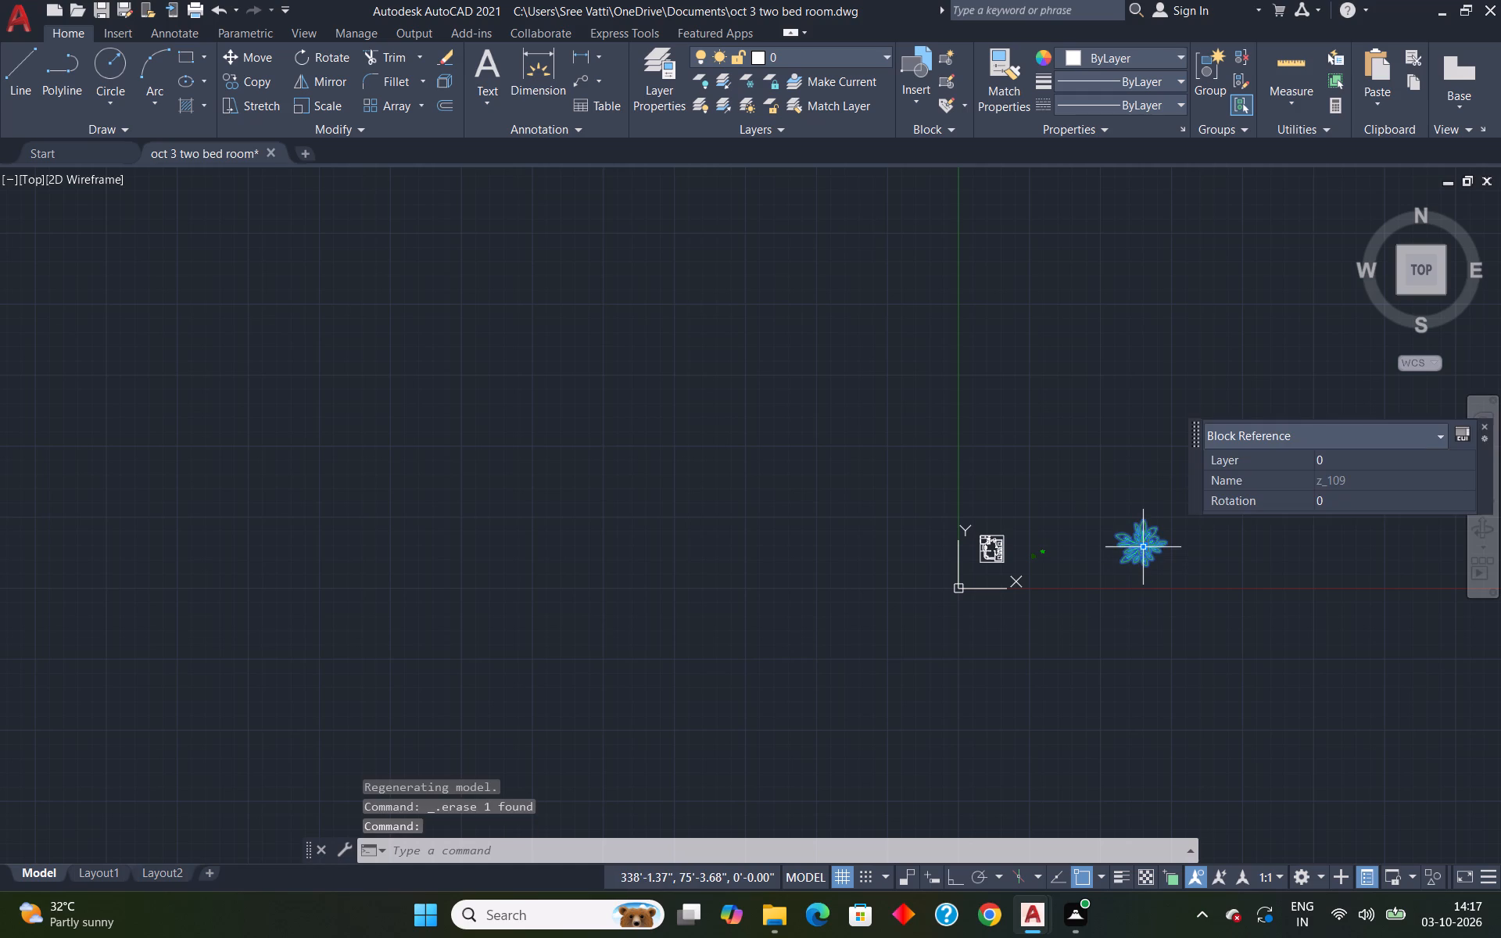
text(sc)
key(Return)
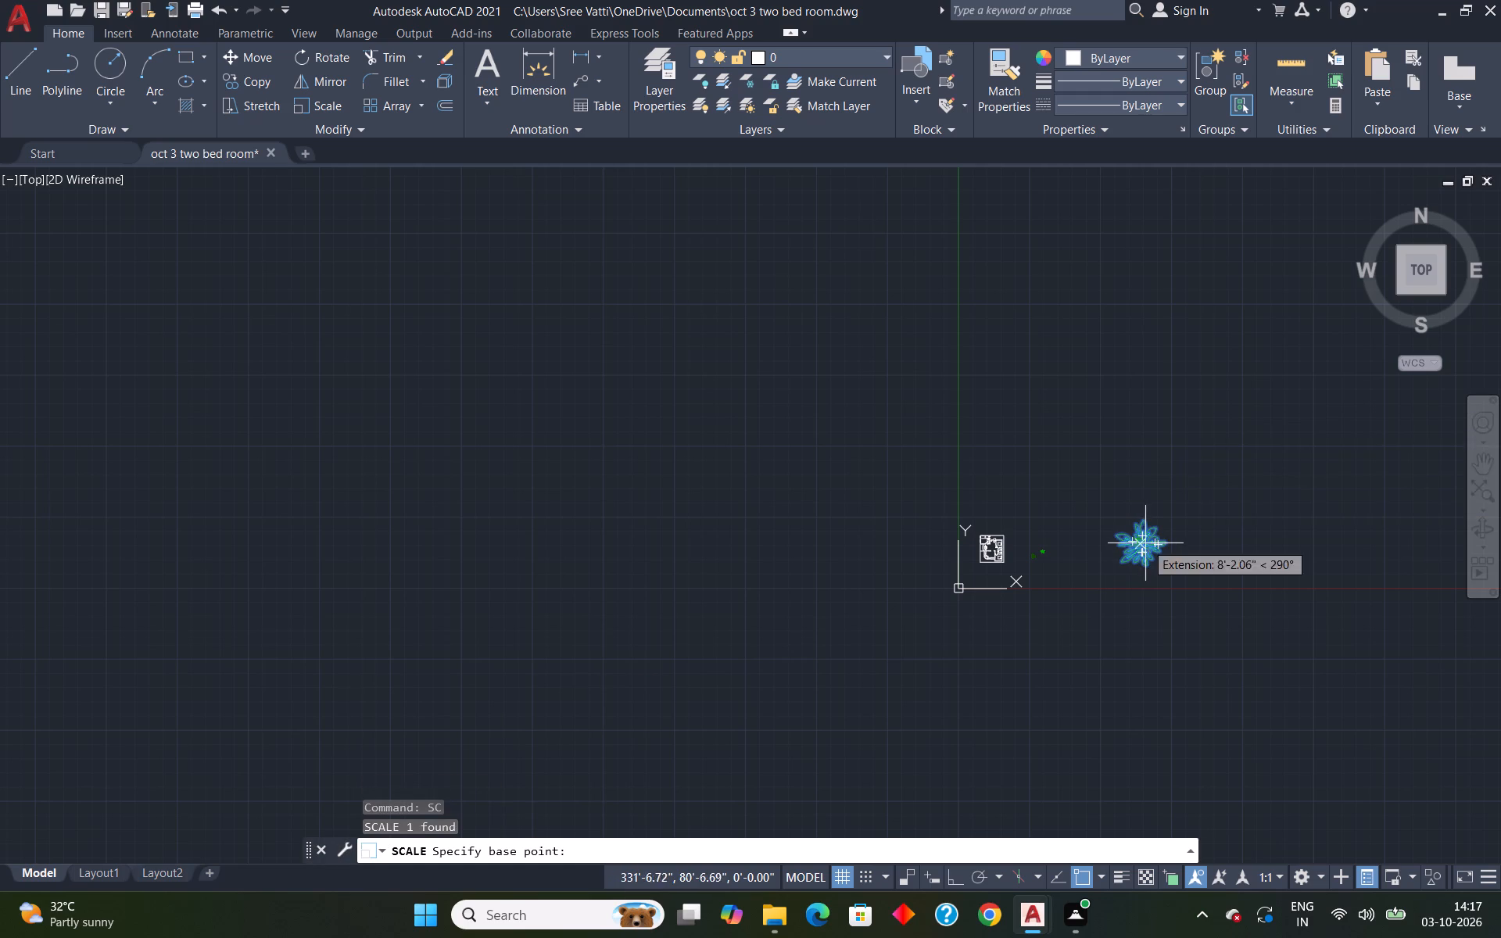
scroll(1147, 543, up, 3)
click(1107, 553)
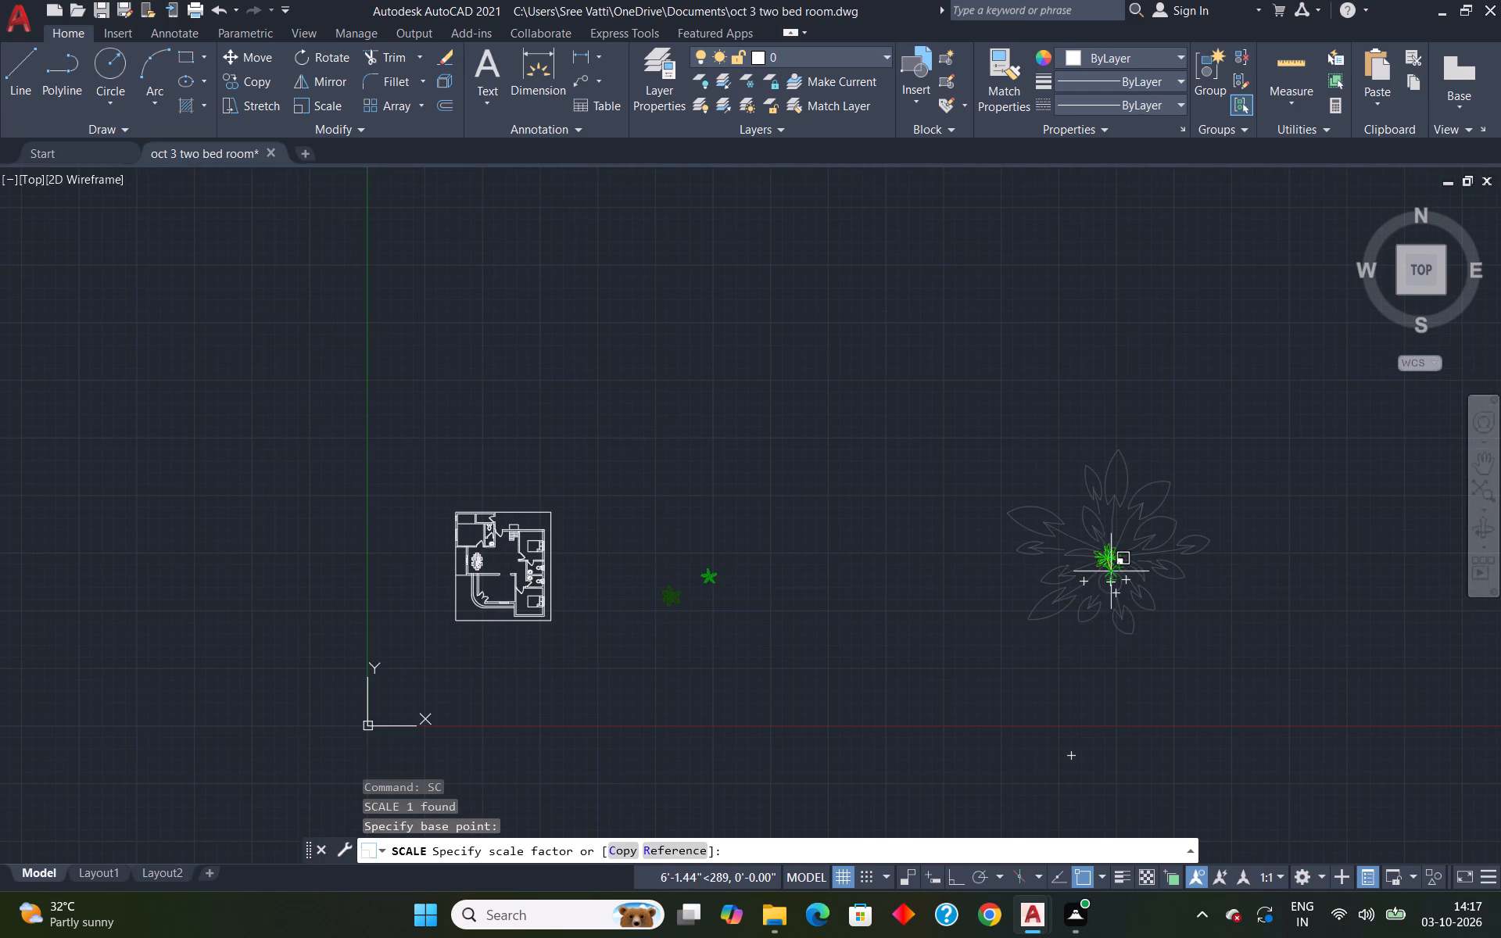
click(1114, 579)
click(1106, 558)
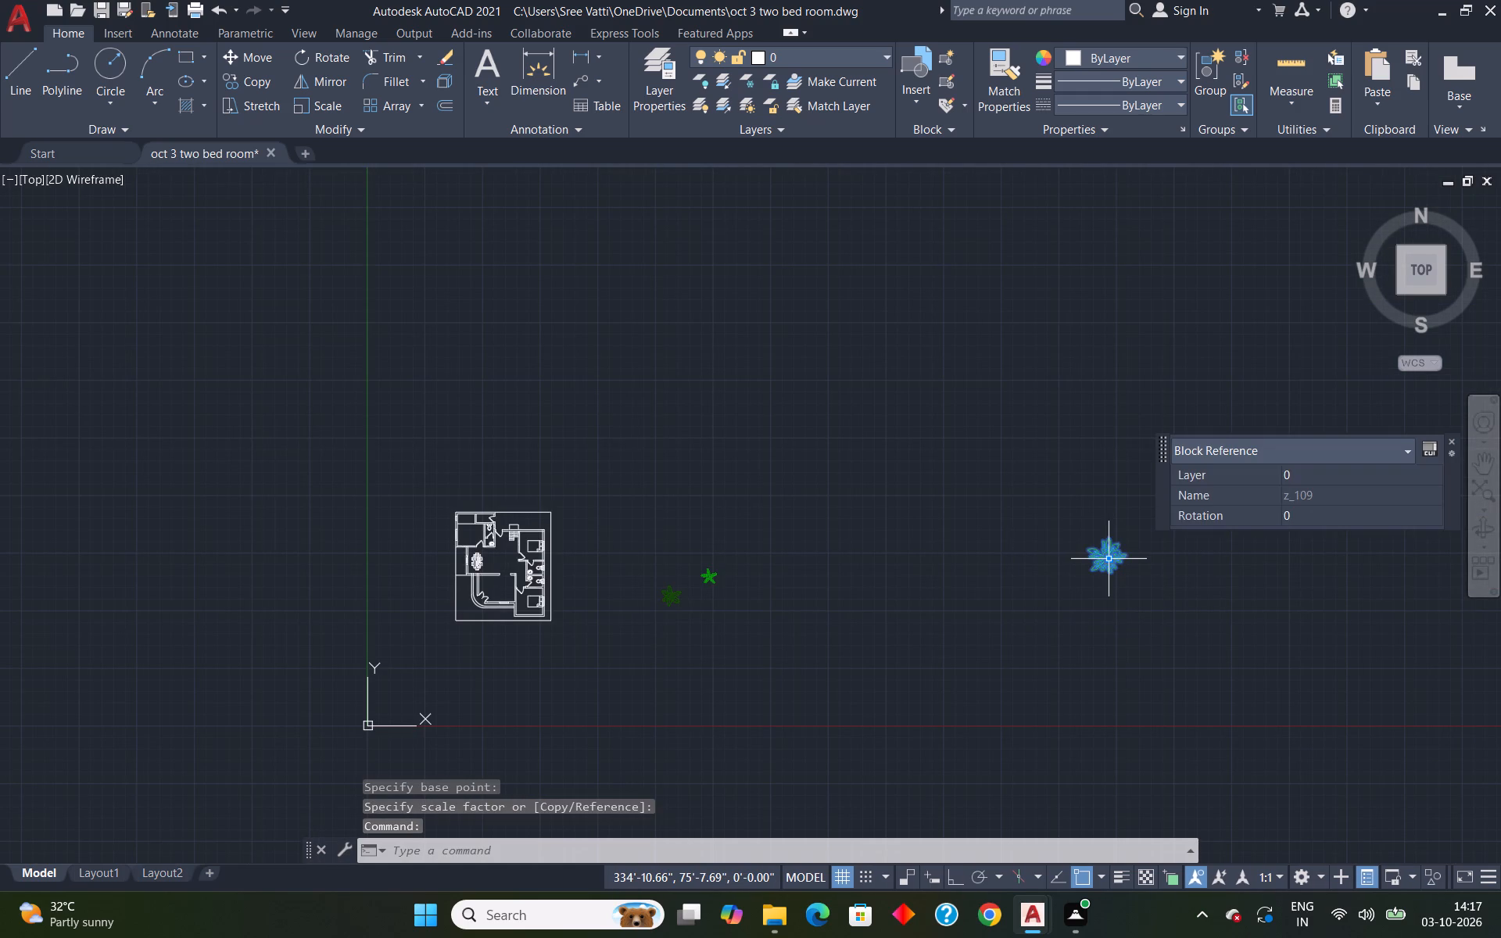
key(s)
key(c)
key(Return)
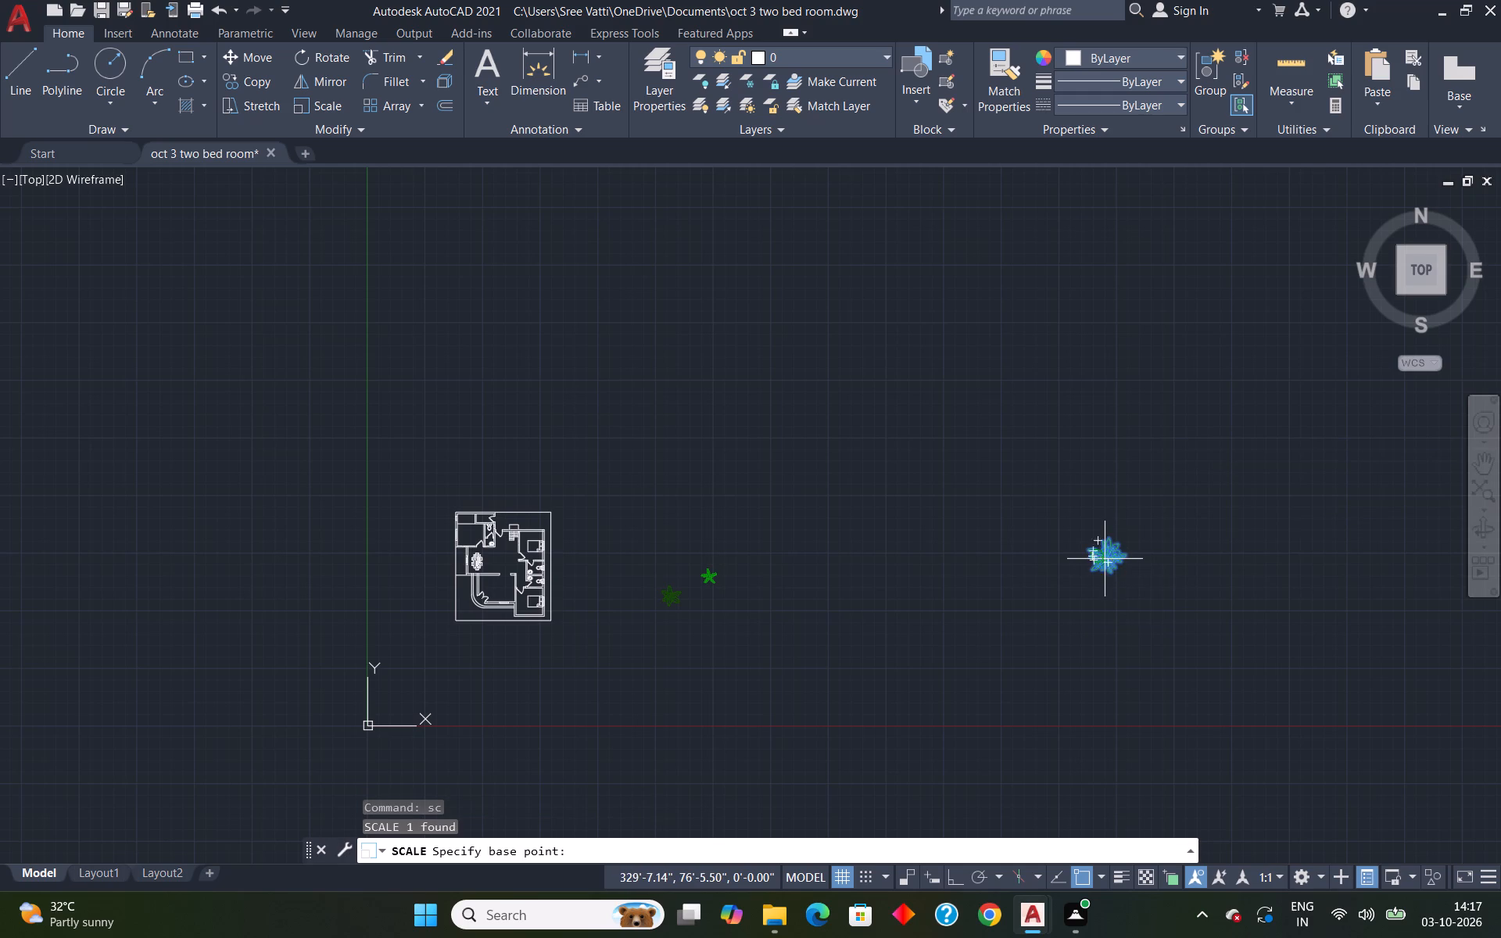
click(1107, 559)
scroll(1109, 559, up, 3)
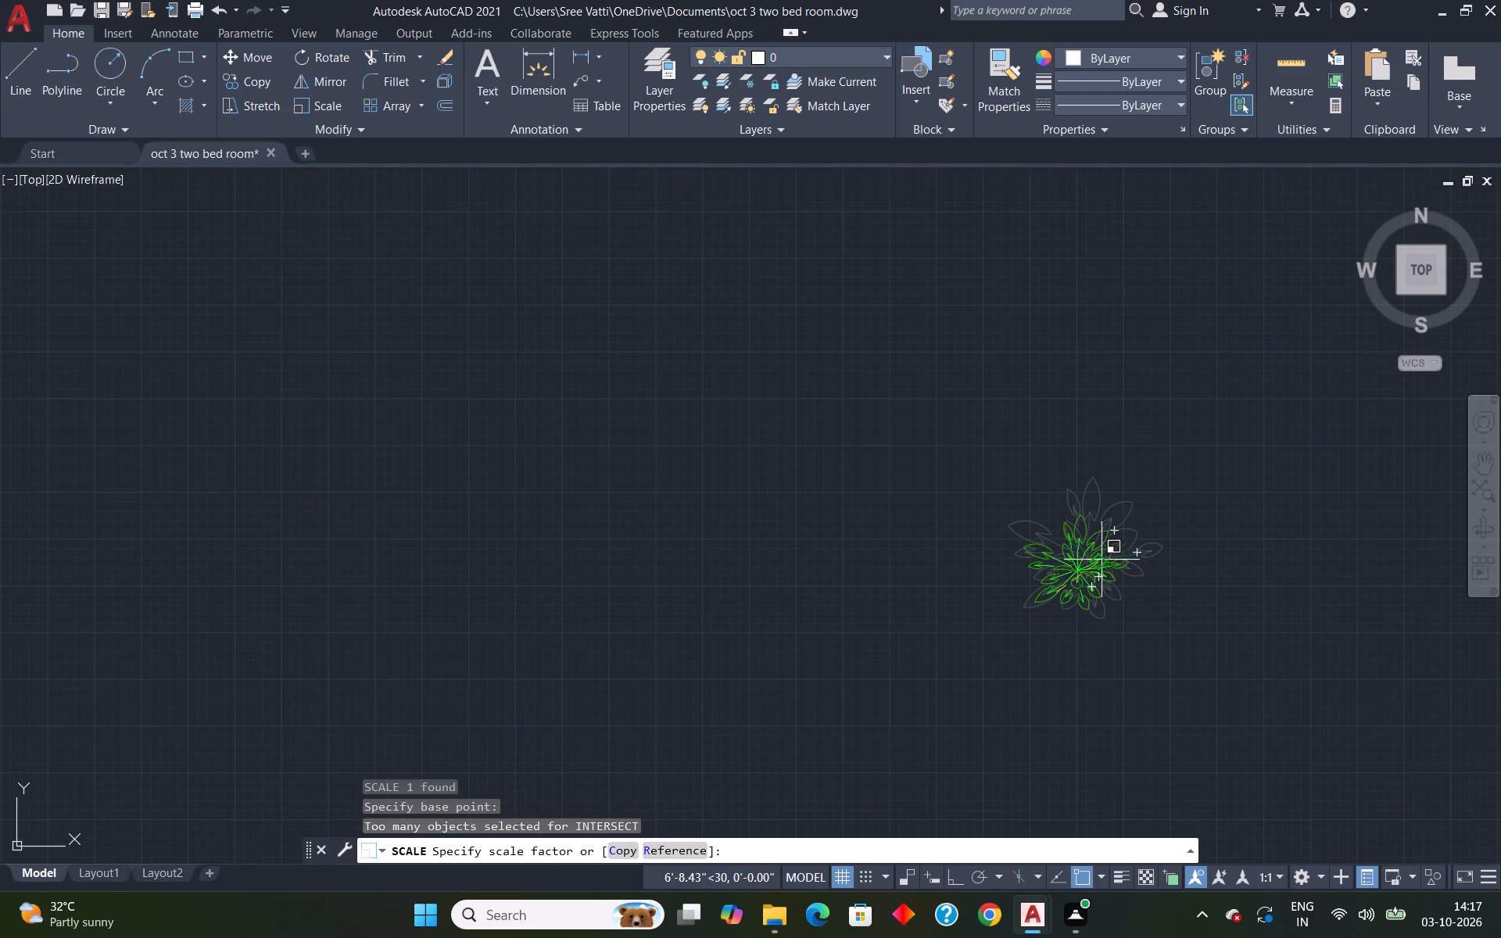
click(1080, 577)
Move the many-leaved plant into the upper end of the narrow strip outside the dining area's window wall.
click(1073, 591)
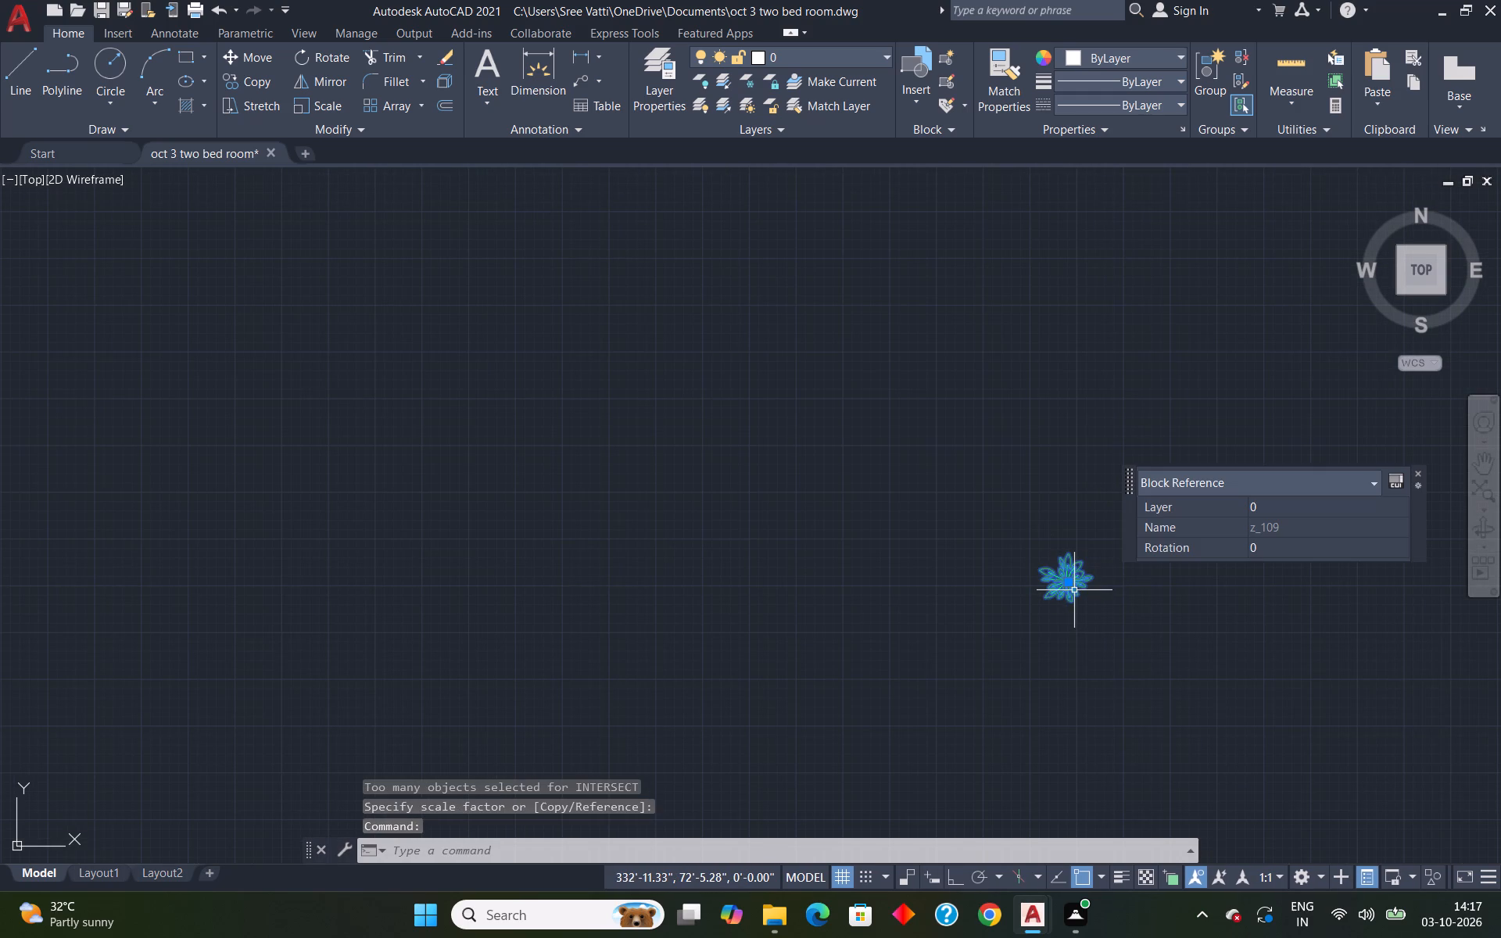
key(m)
key(Return)
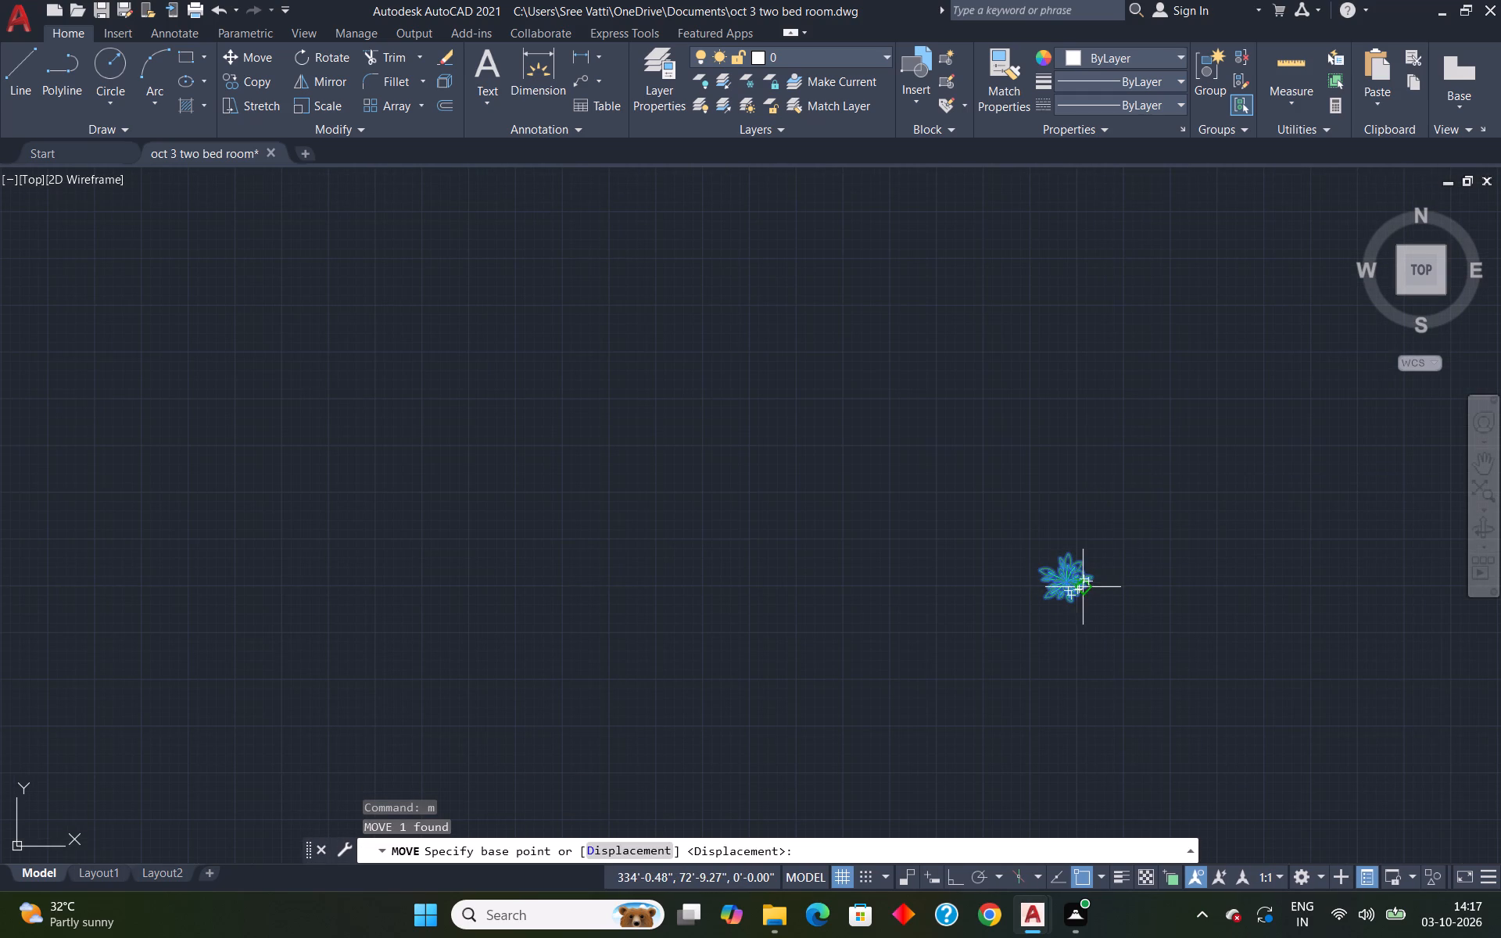
click(1066, 585)
scroll(945, 581, down, 5)
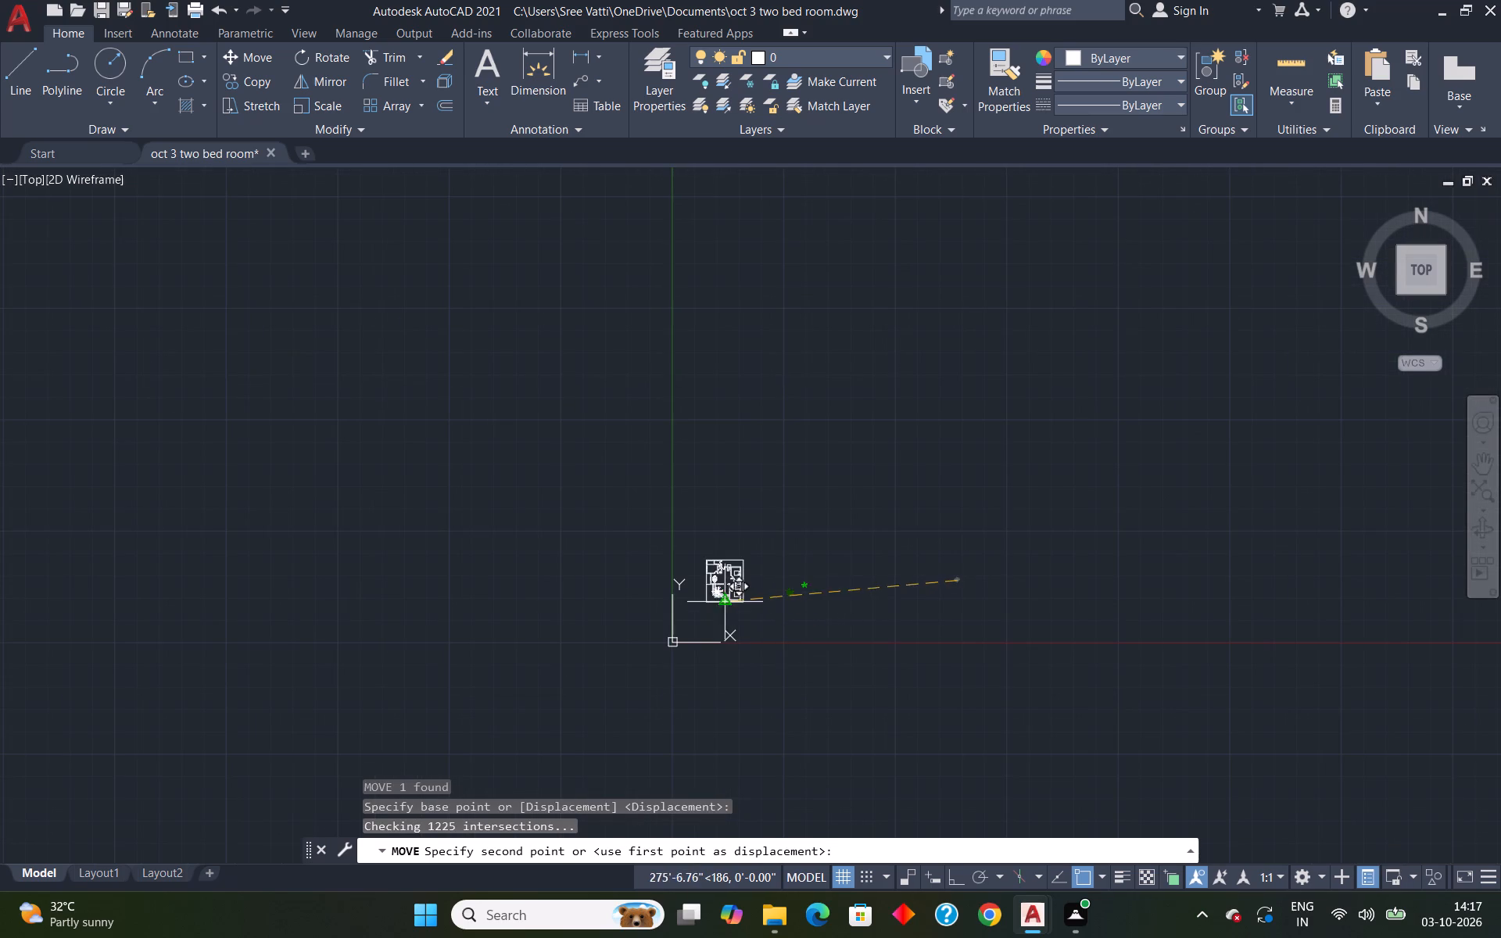
scroll(713, 593, up, 5)
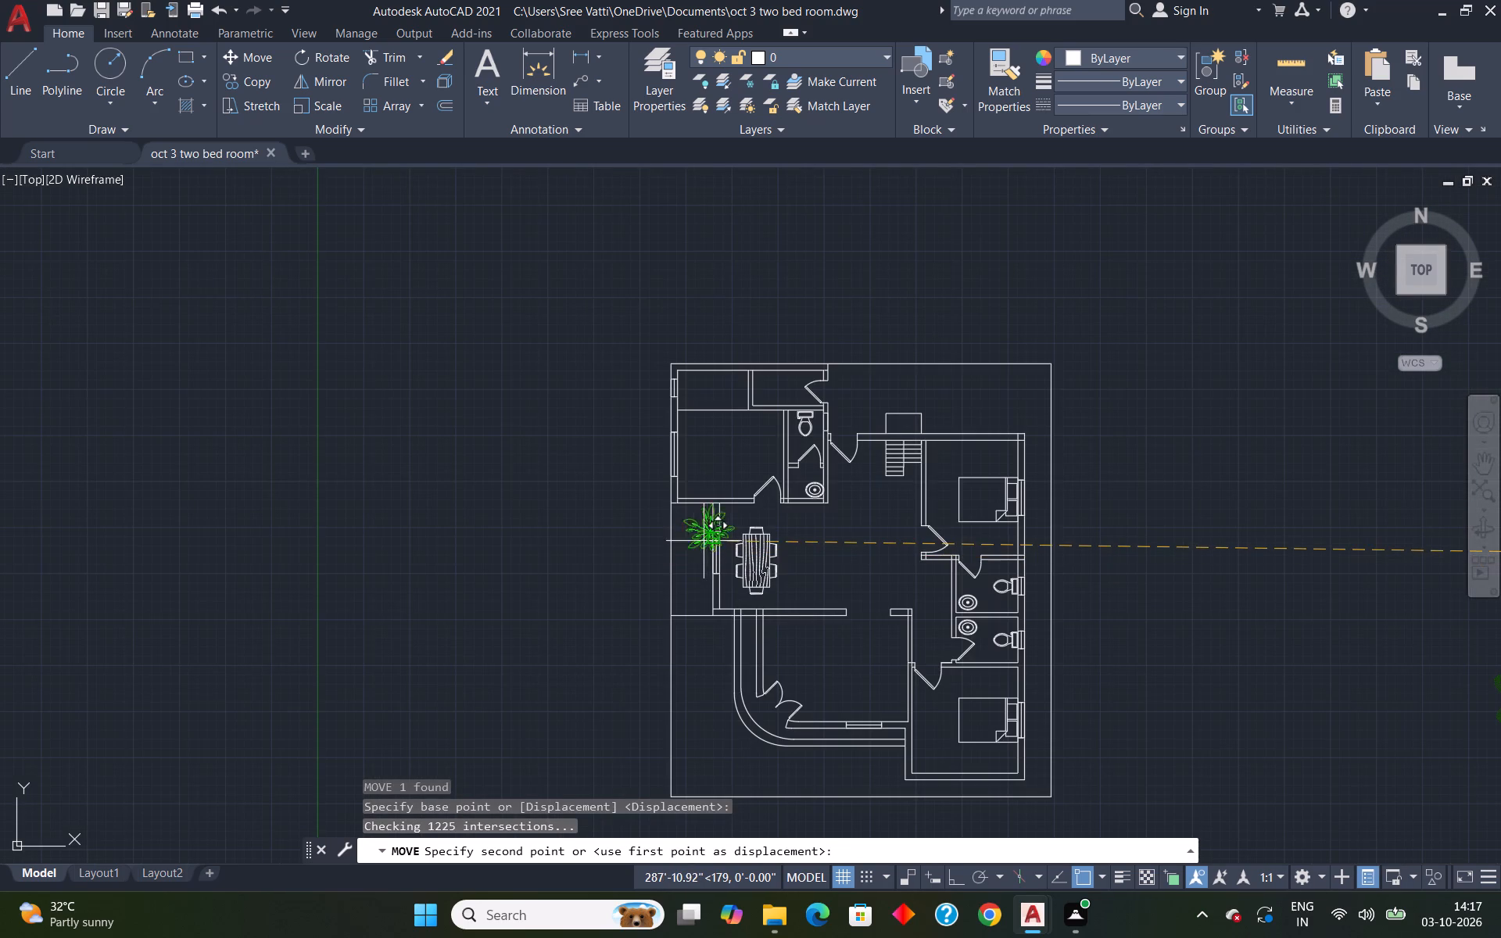
scroll(697, 541, up, 3)
click(685, 516)
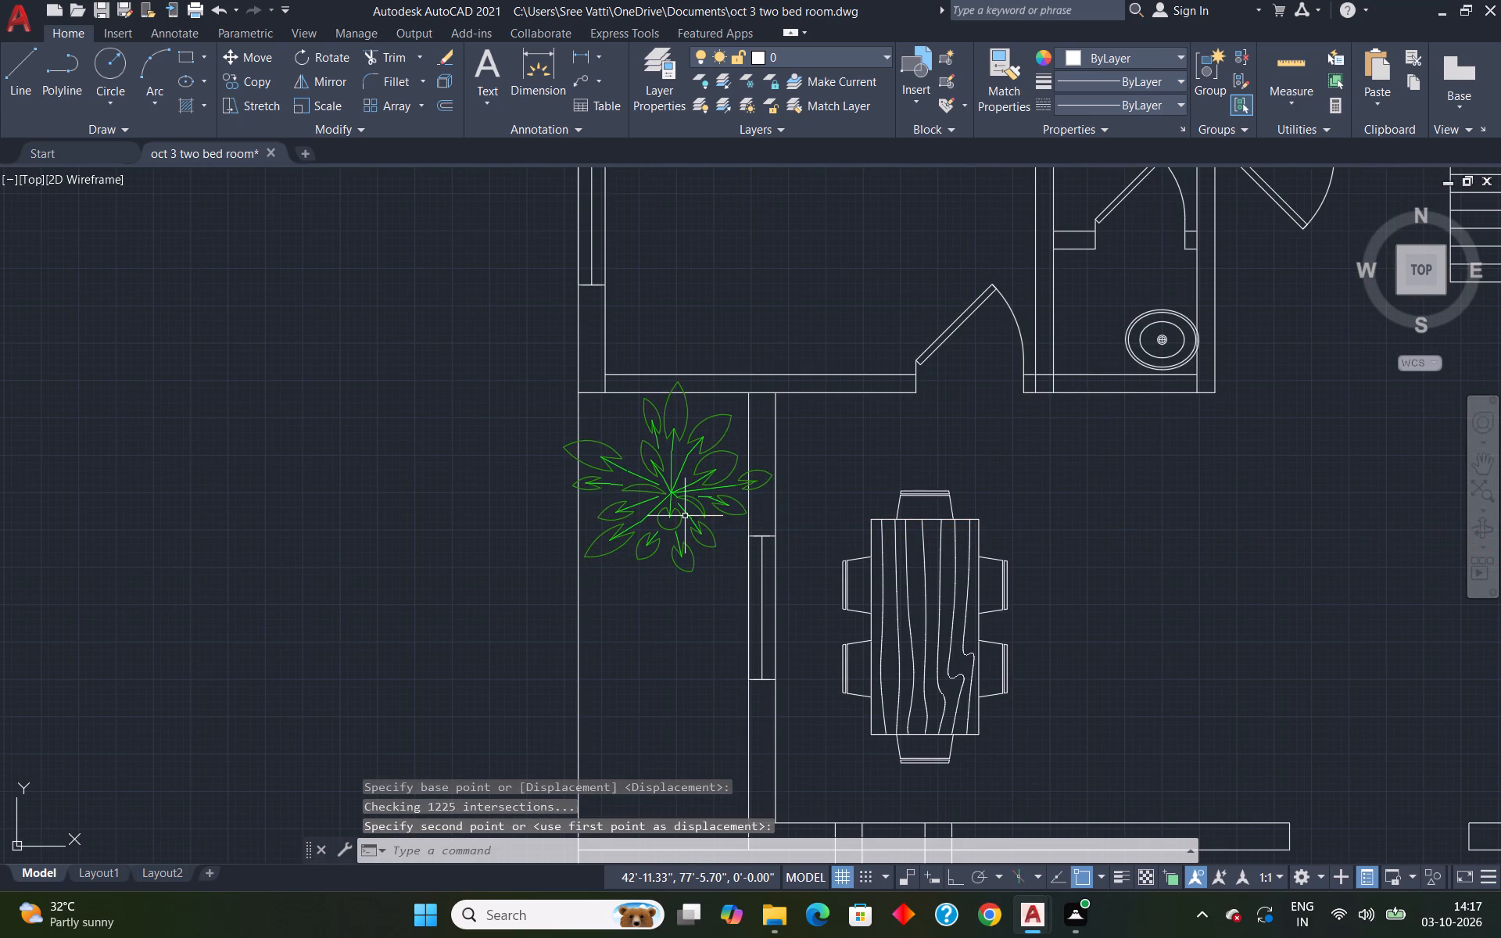
Scale the many-leaved plant down about its centre so it fits within the width of the strip.
click(661, 507)
key(s)
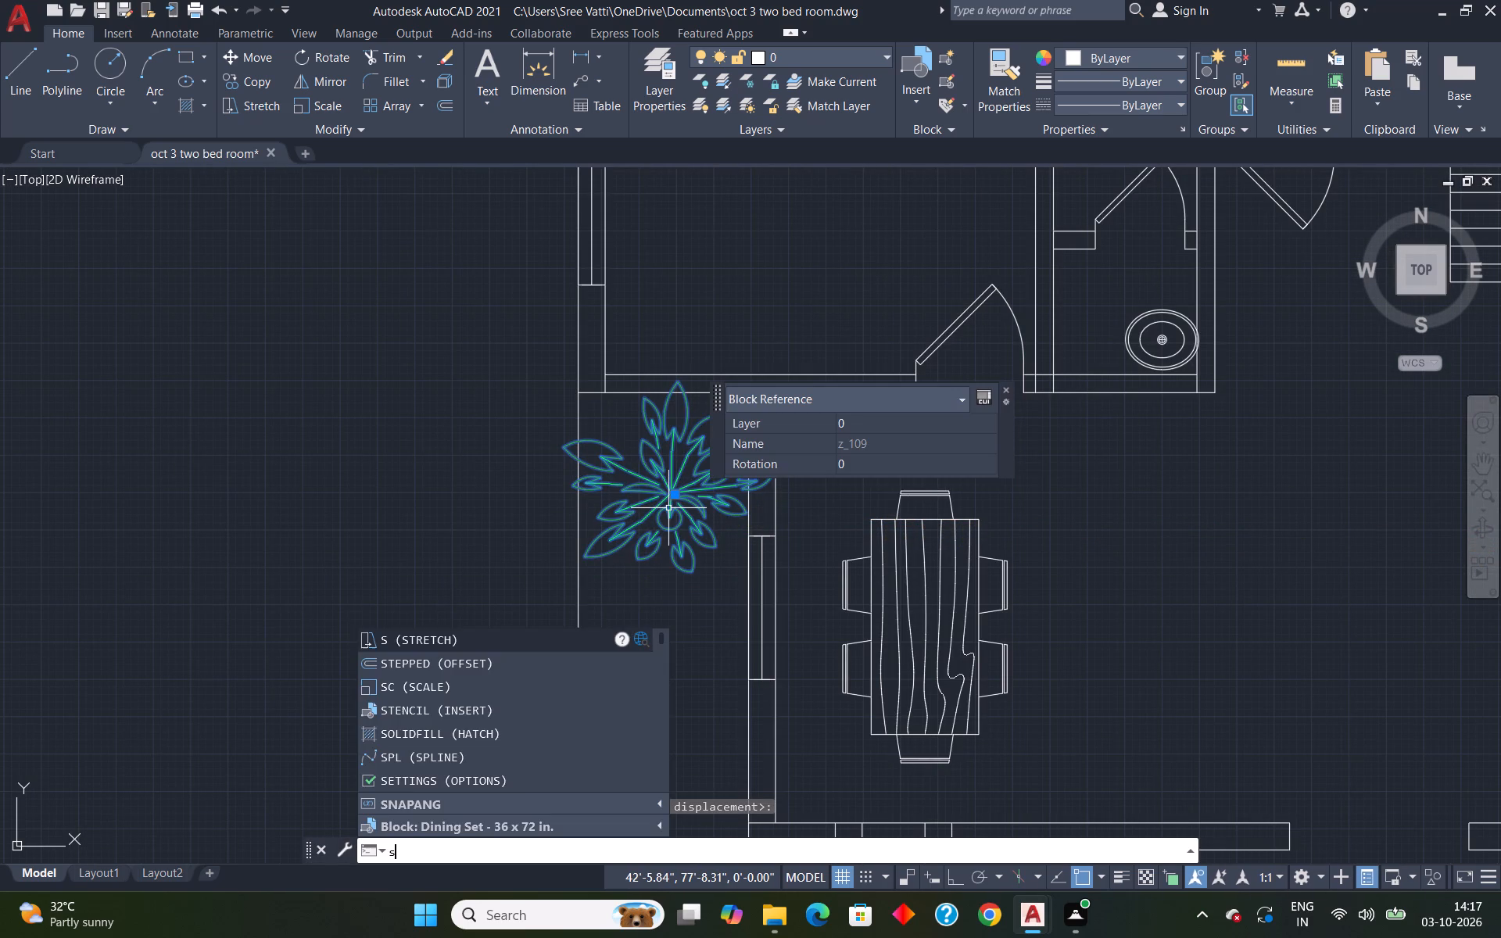
key(c)
key(Return)
click(674, 489)
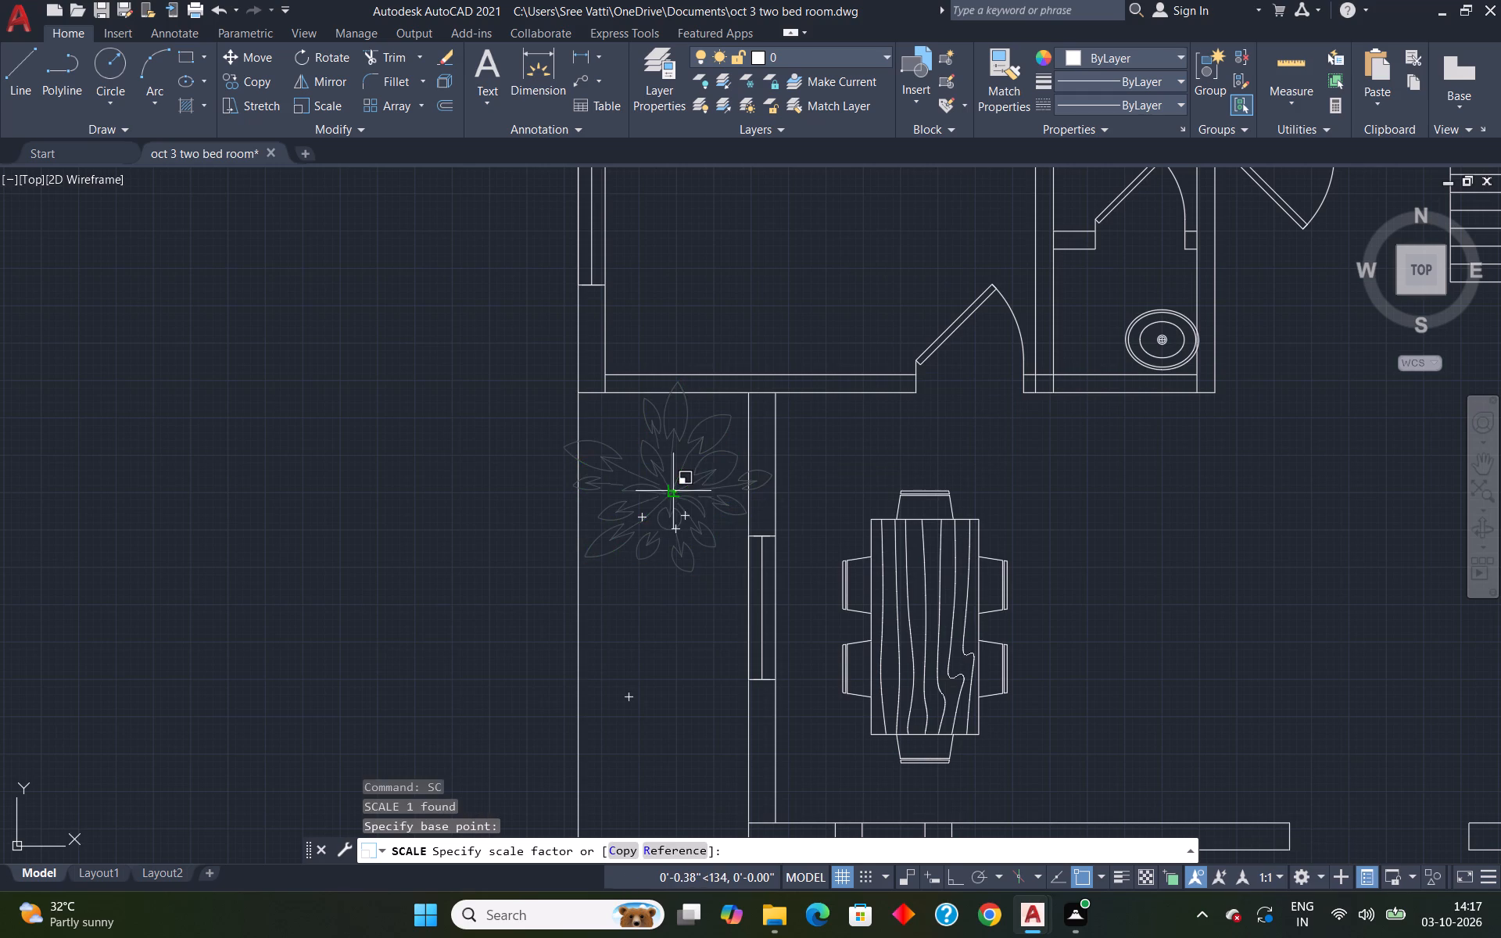
click(648, 418)
Move the dark green six-petal plant into the same strip, just below the many-leaved plant.
scroll(717, 496, down, 5)
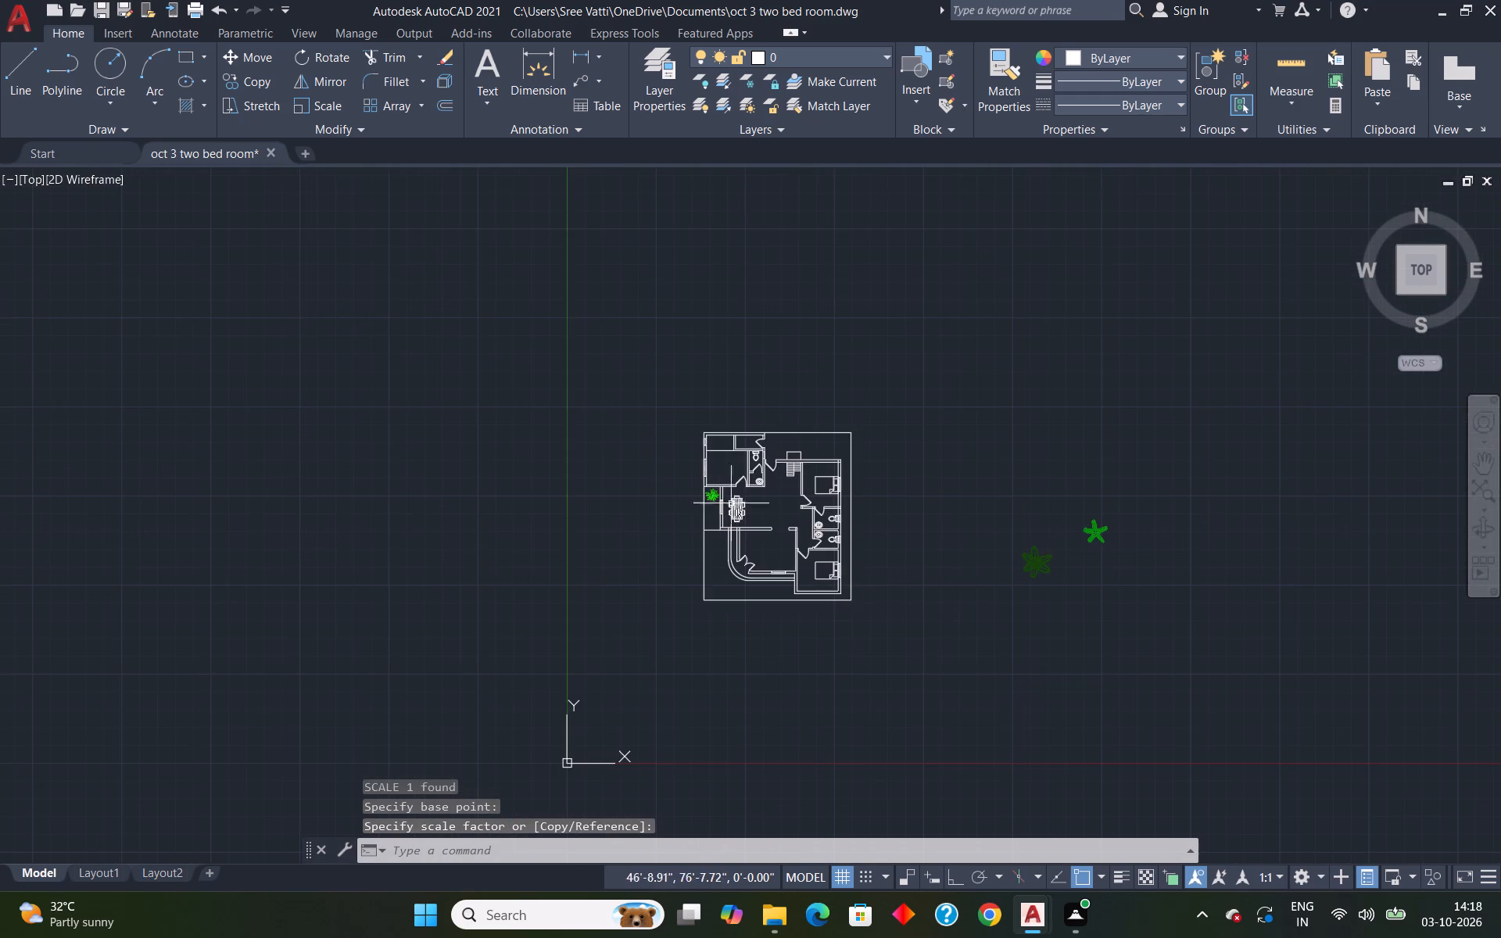
scroll(1034, 554, up, 2)
click(1040, 578)
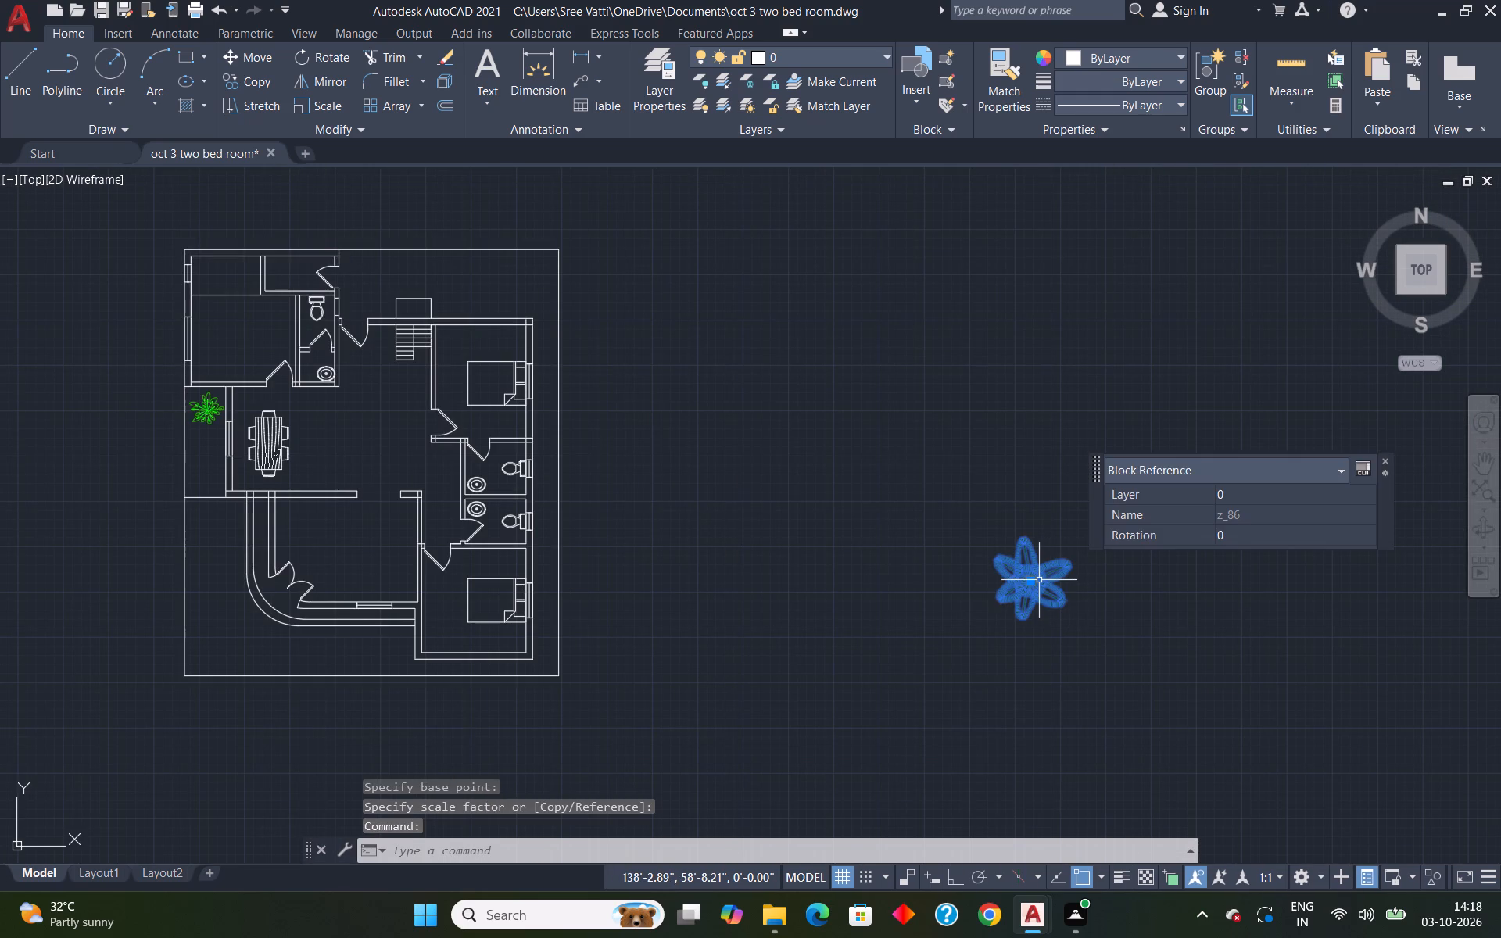
key(m)
key(Return)
click(1027, 578)
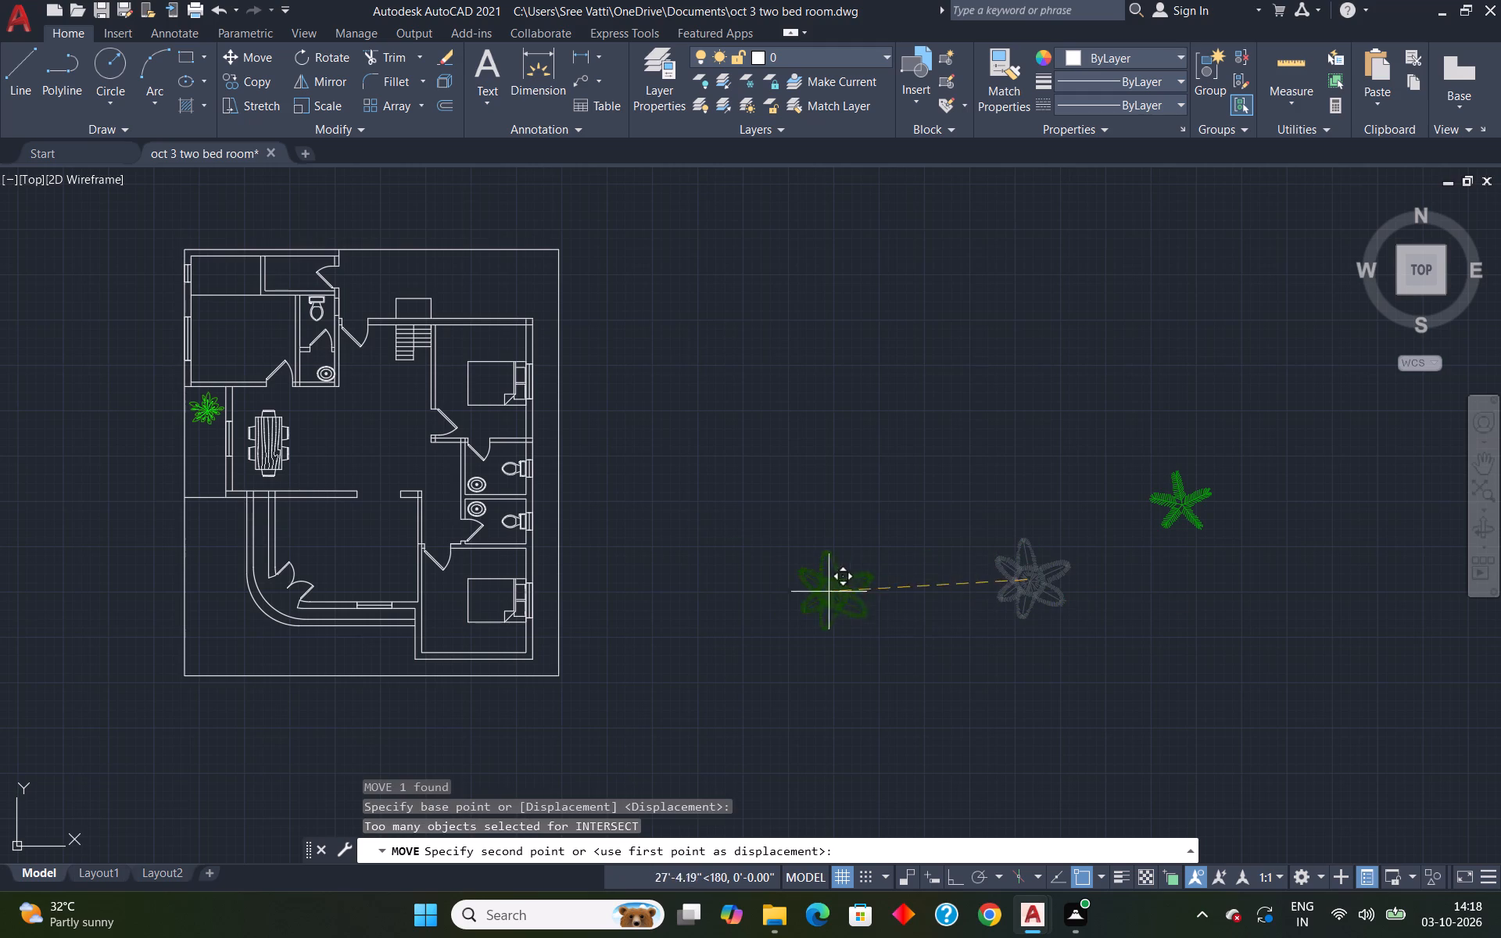
scroll(210, 435, up, 3)
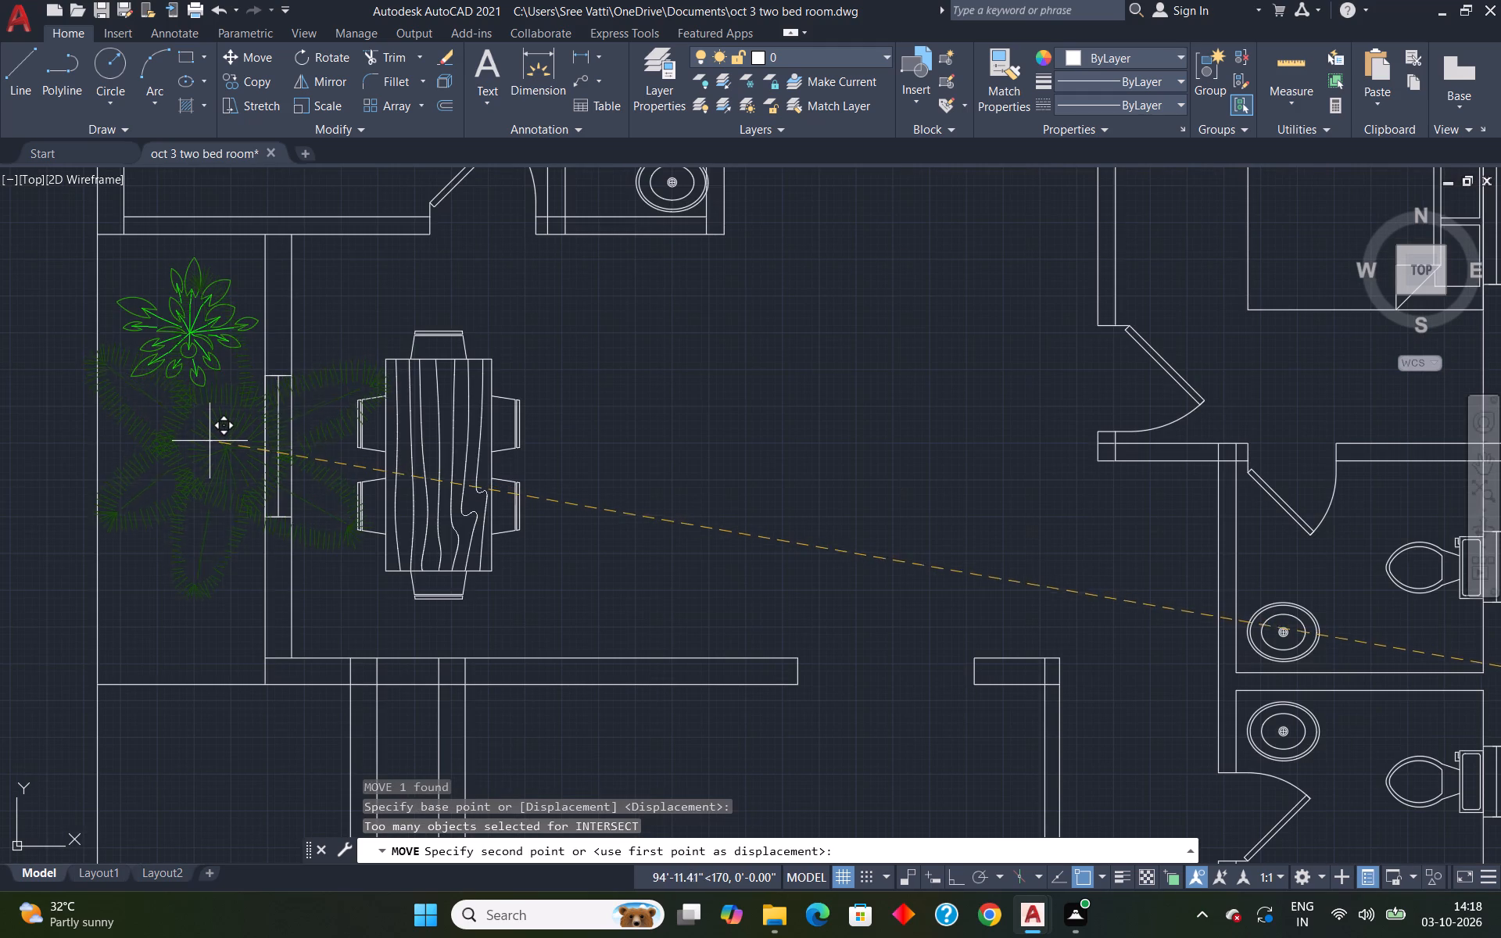
click(186, 456)
Scale the dark green six-petal plant down about its centre so it fits within the width of the strip.
click(216, 466)
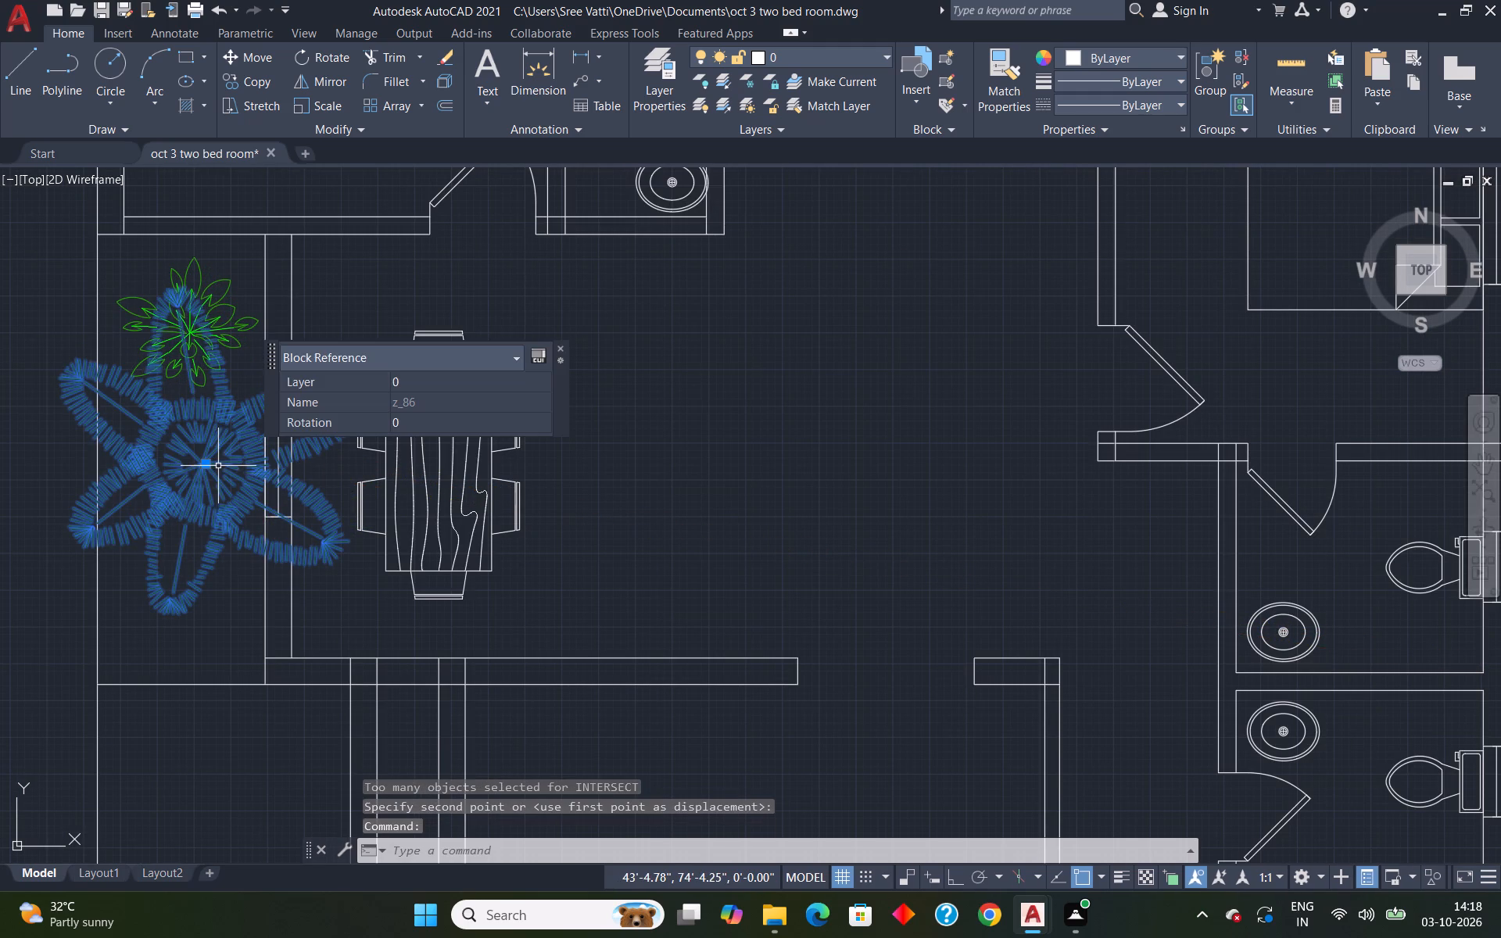
text(sc)
key(Return)
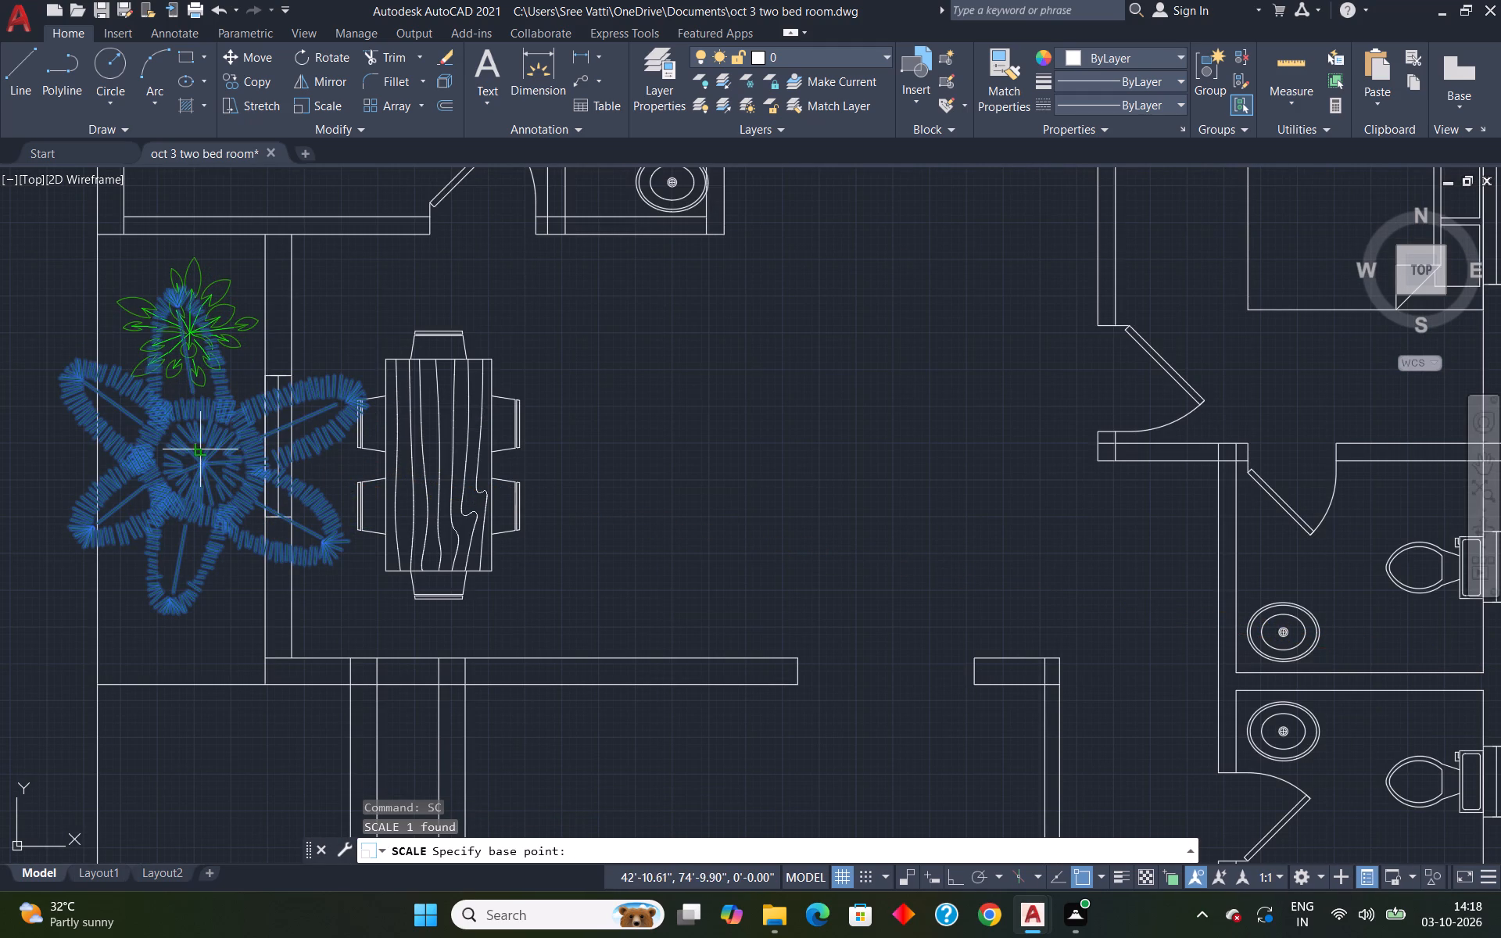
click(192, 467)
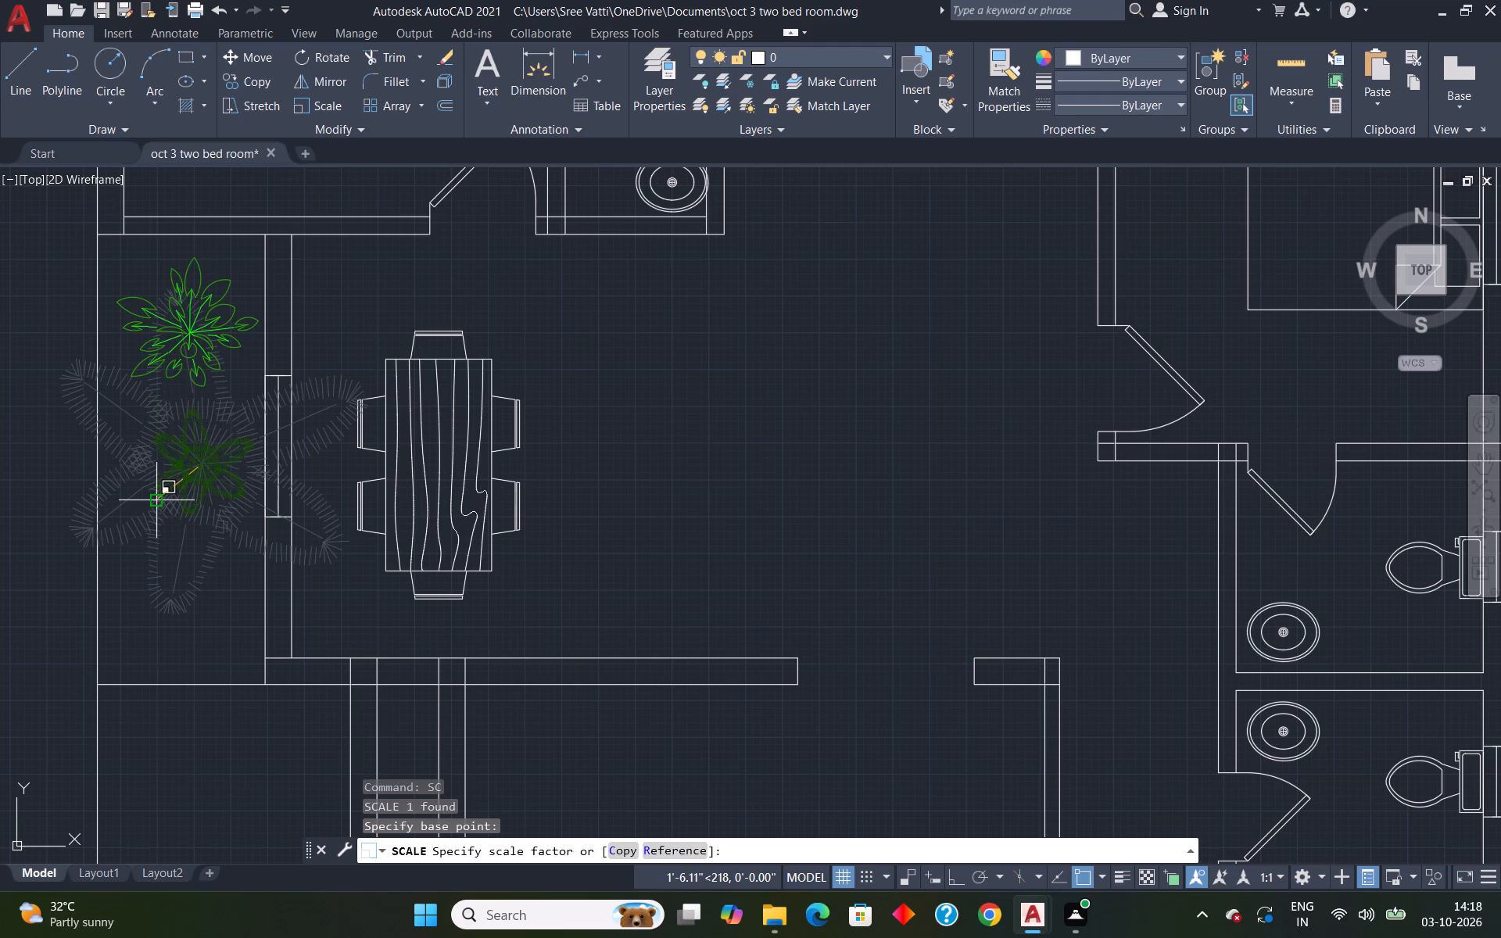
click(138, 463)
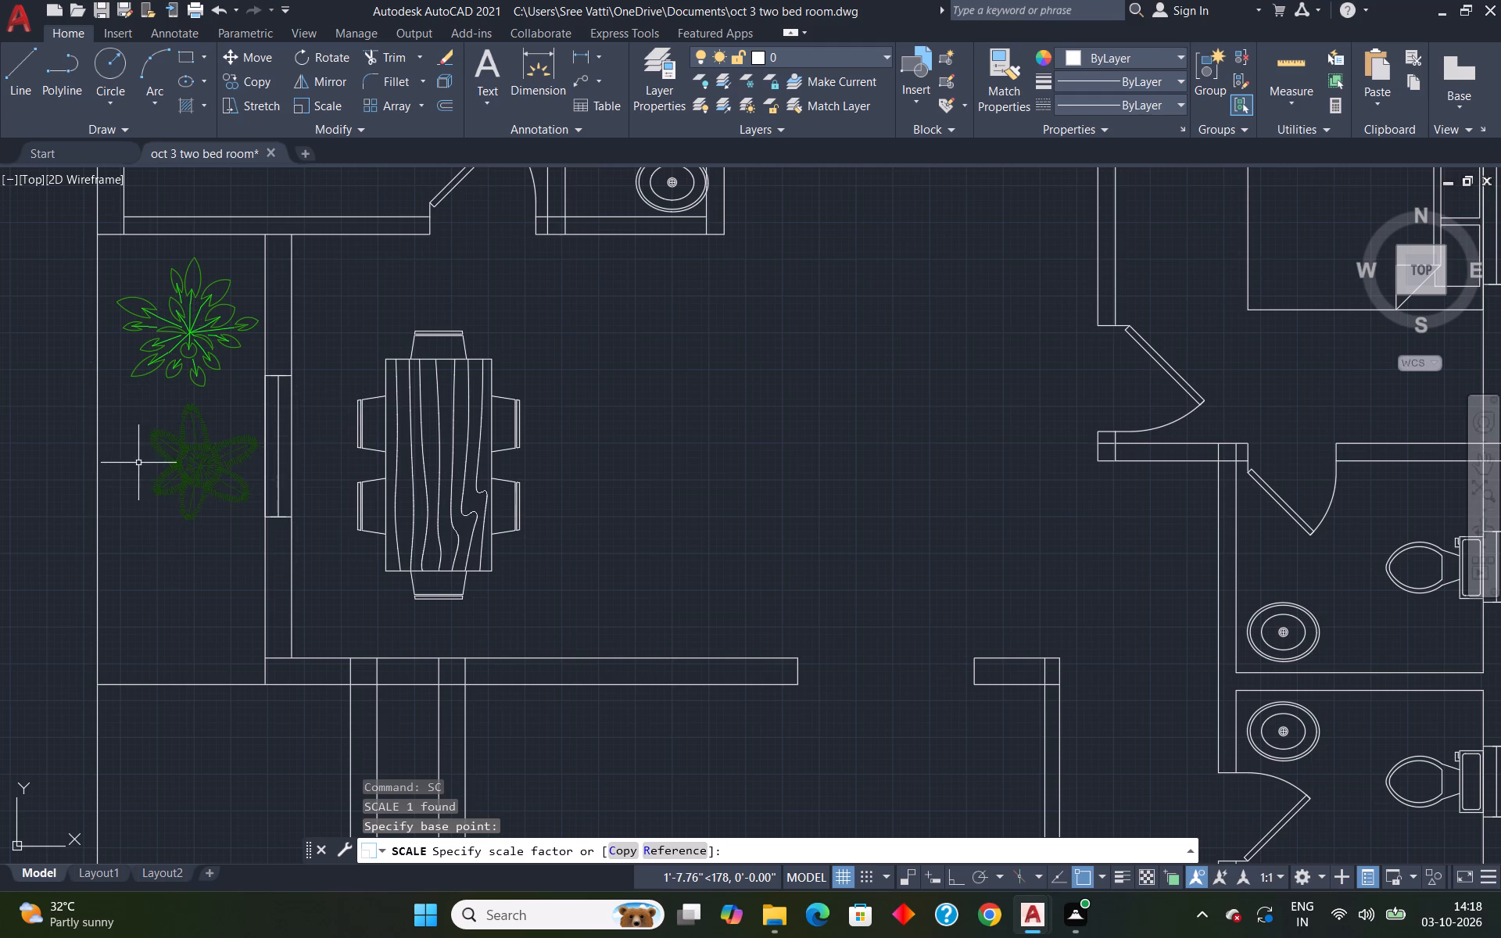
Move the five-frond star-shaped plant from outside the plan into the lower end of the same strip beside the dining area.
scroll(625, 403, down, 4)
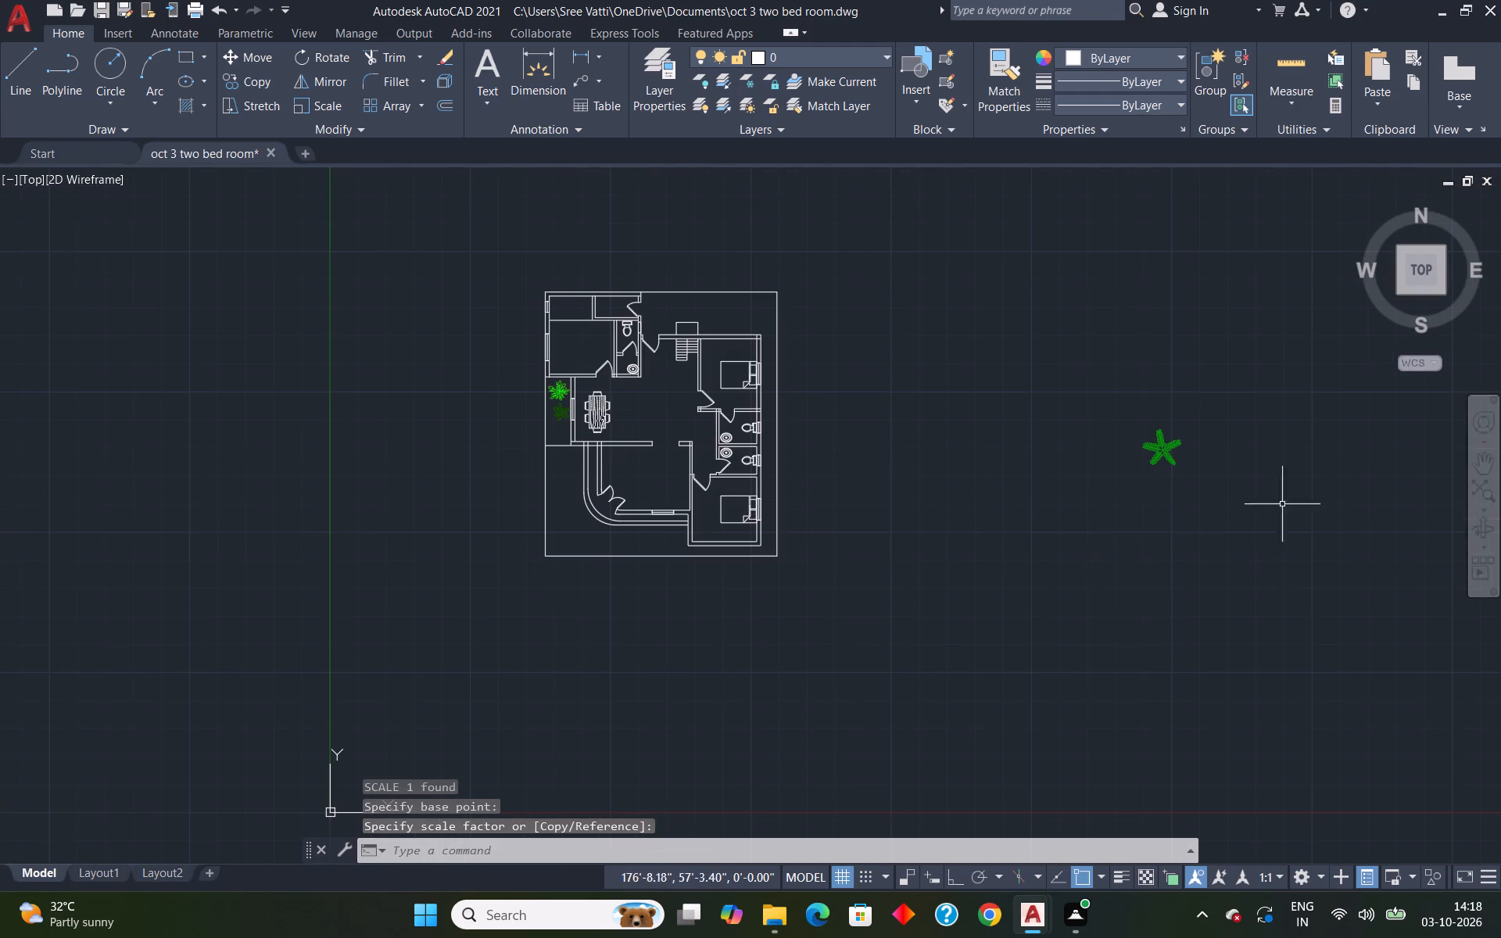
click(1171, 453)
key(m)
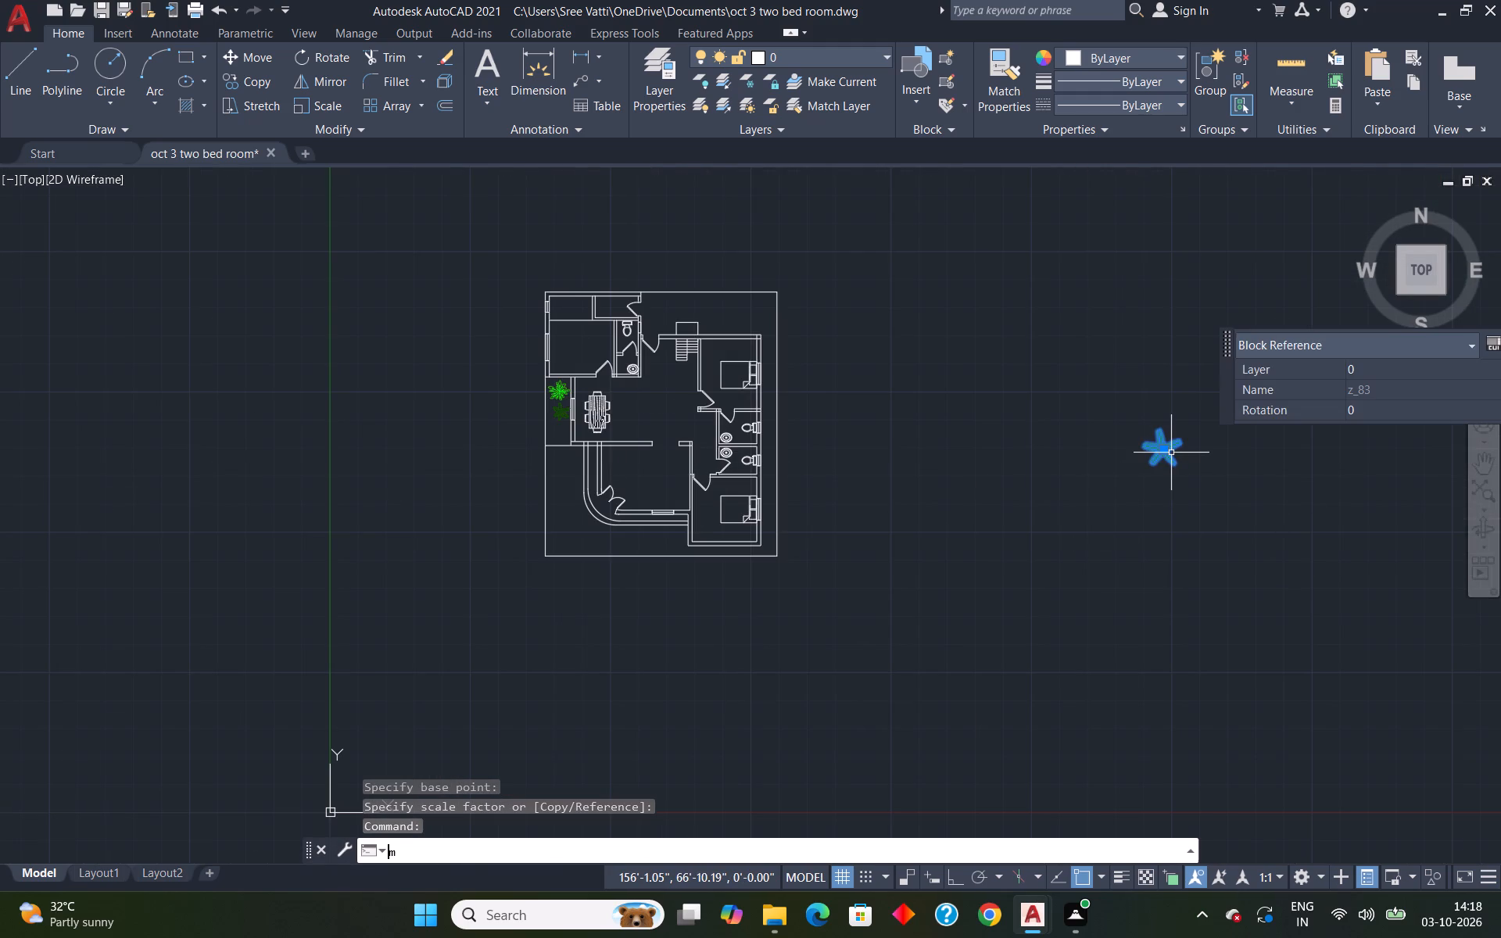
key(Return)
click(1162, 450)
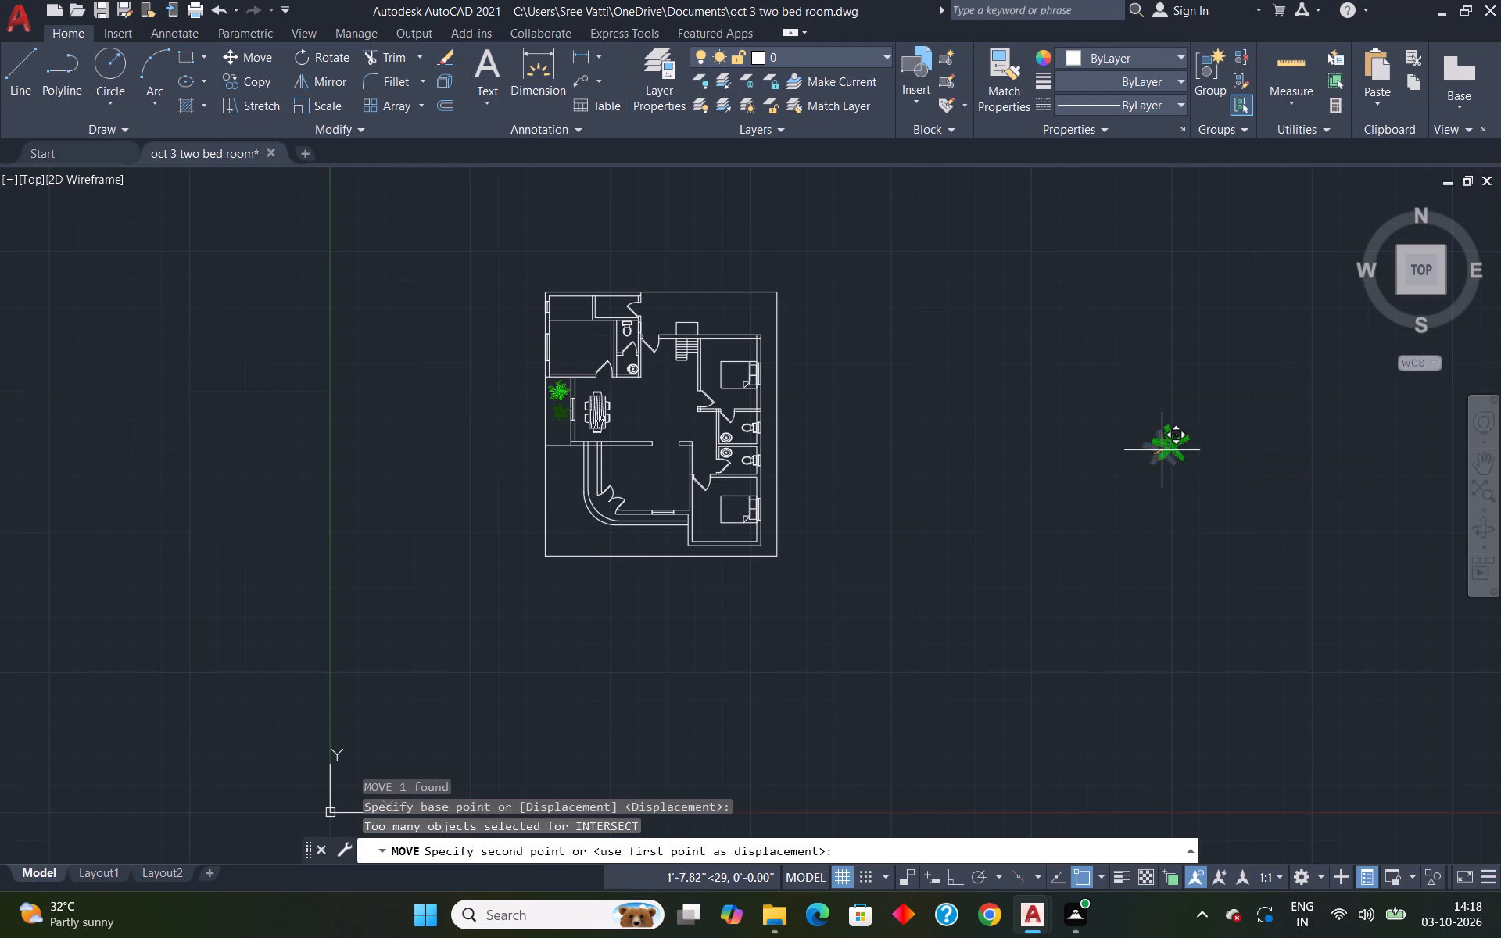
scroll(552, 440, up, 4)
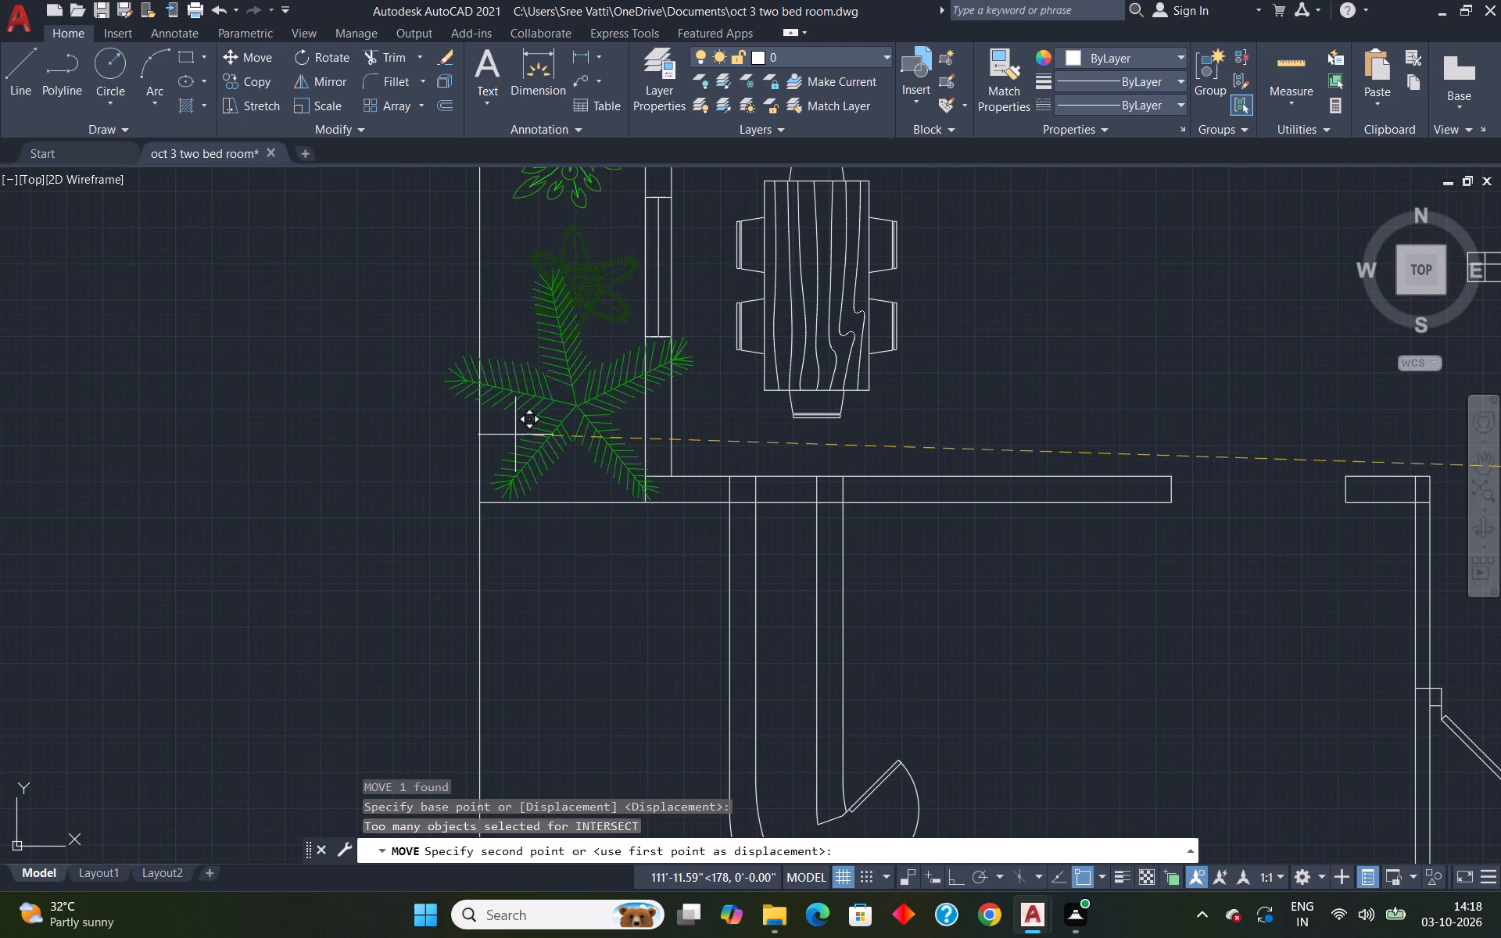
click(514, 439)
Scale the five-frond plant down about its centre to roughly the width of the strip.
click(560, 441)
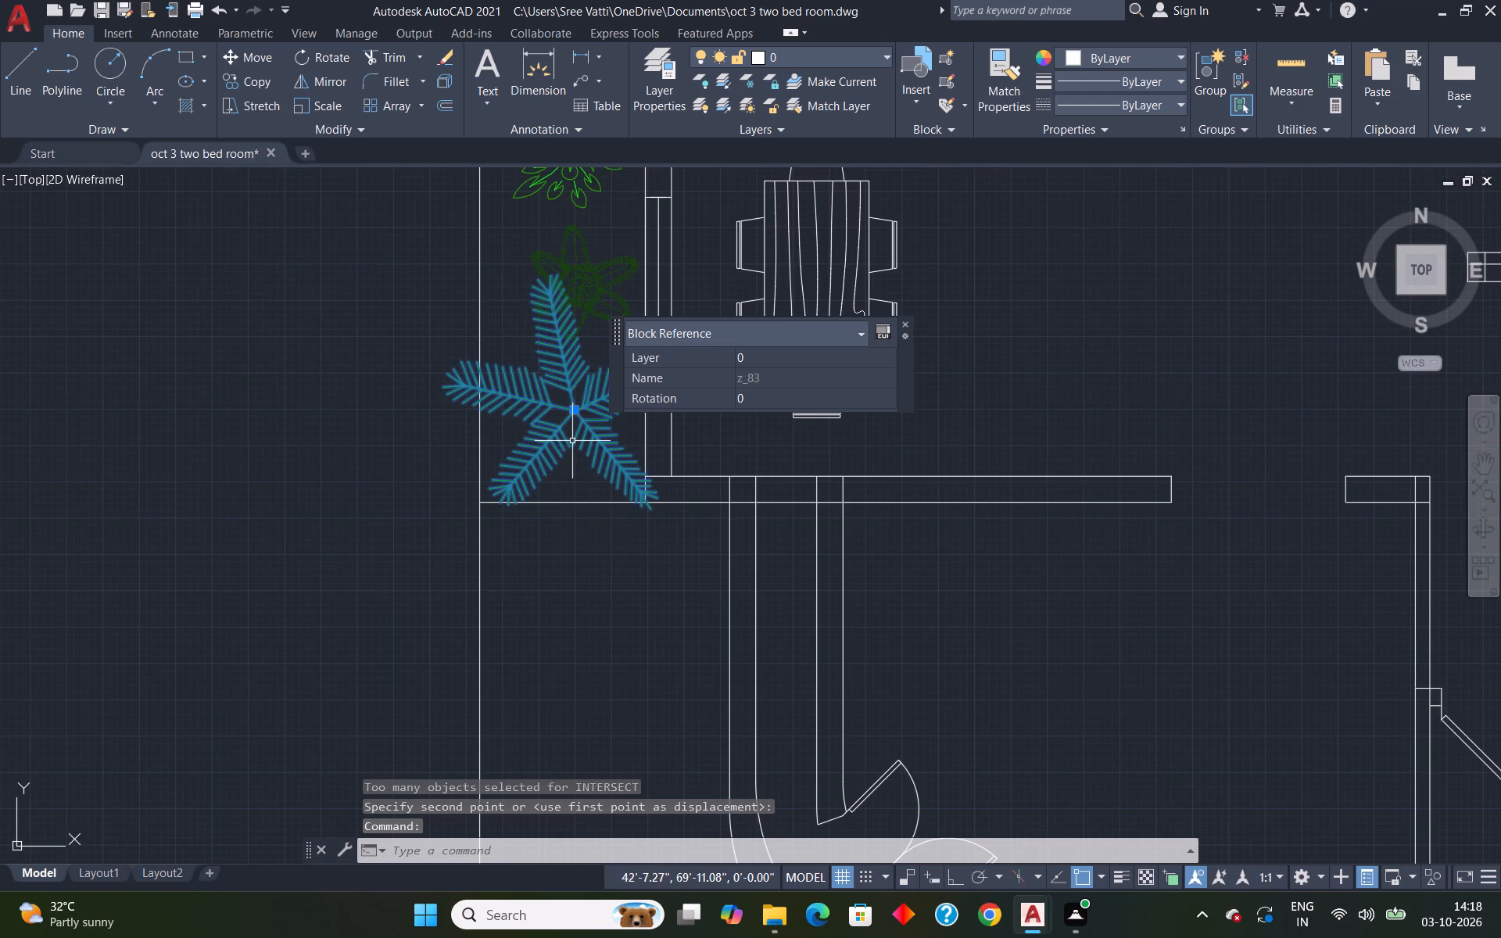
key(s)
key(c)
key(Return)
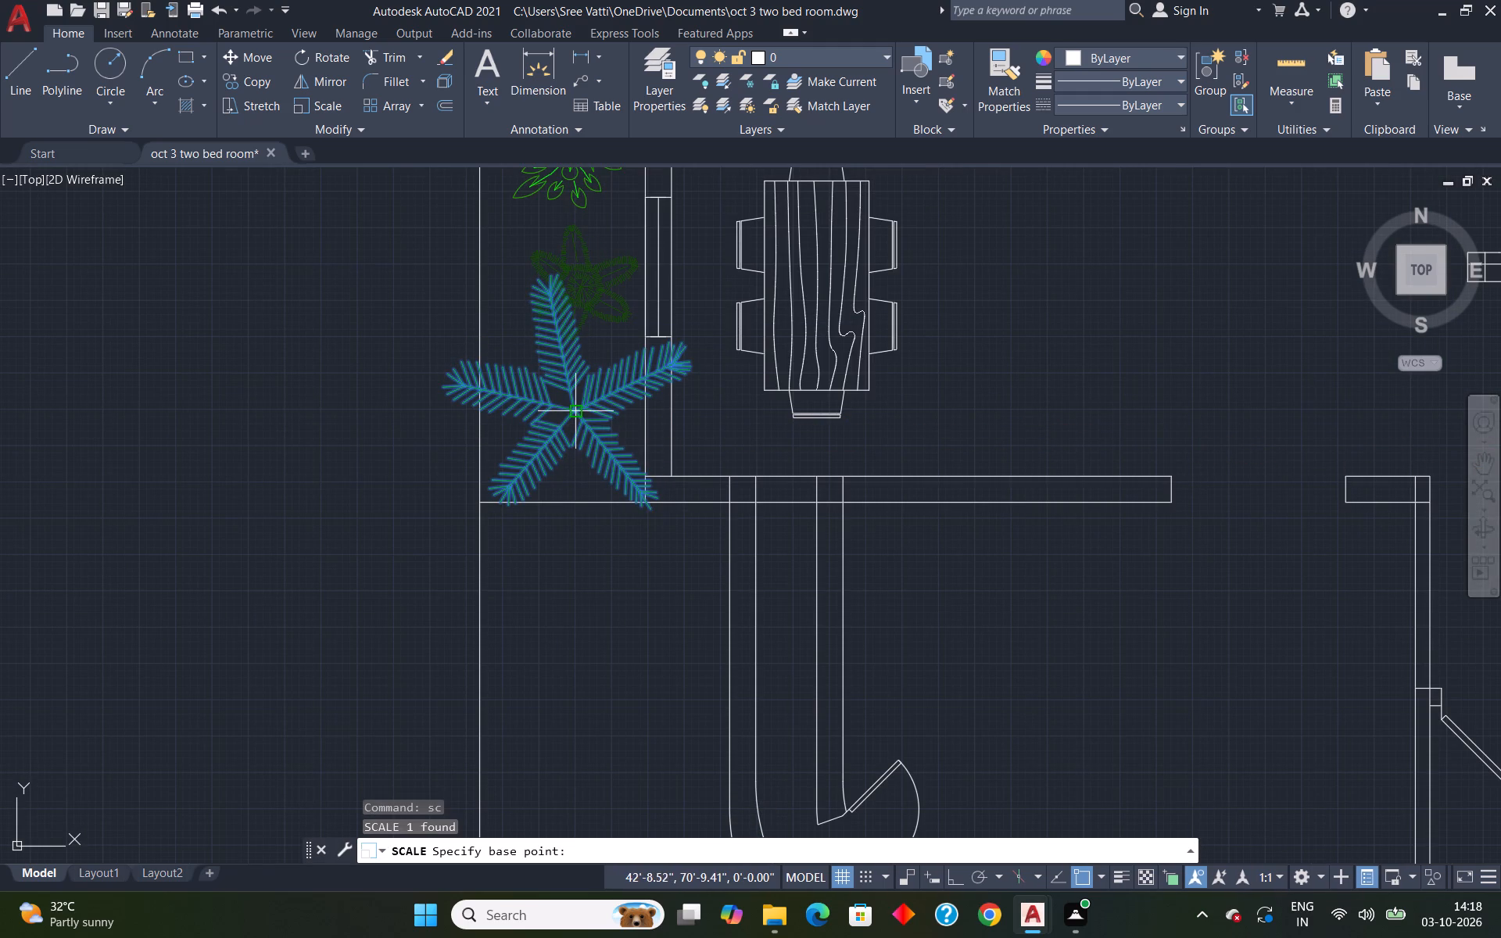
drag(571, 410, 571, 419)
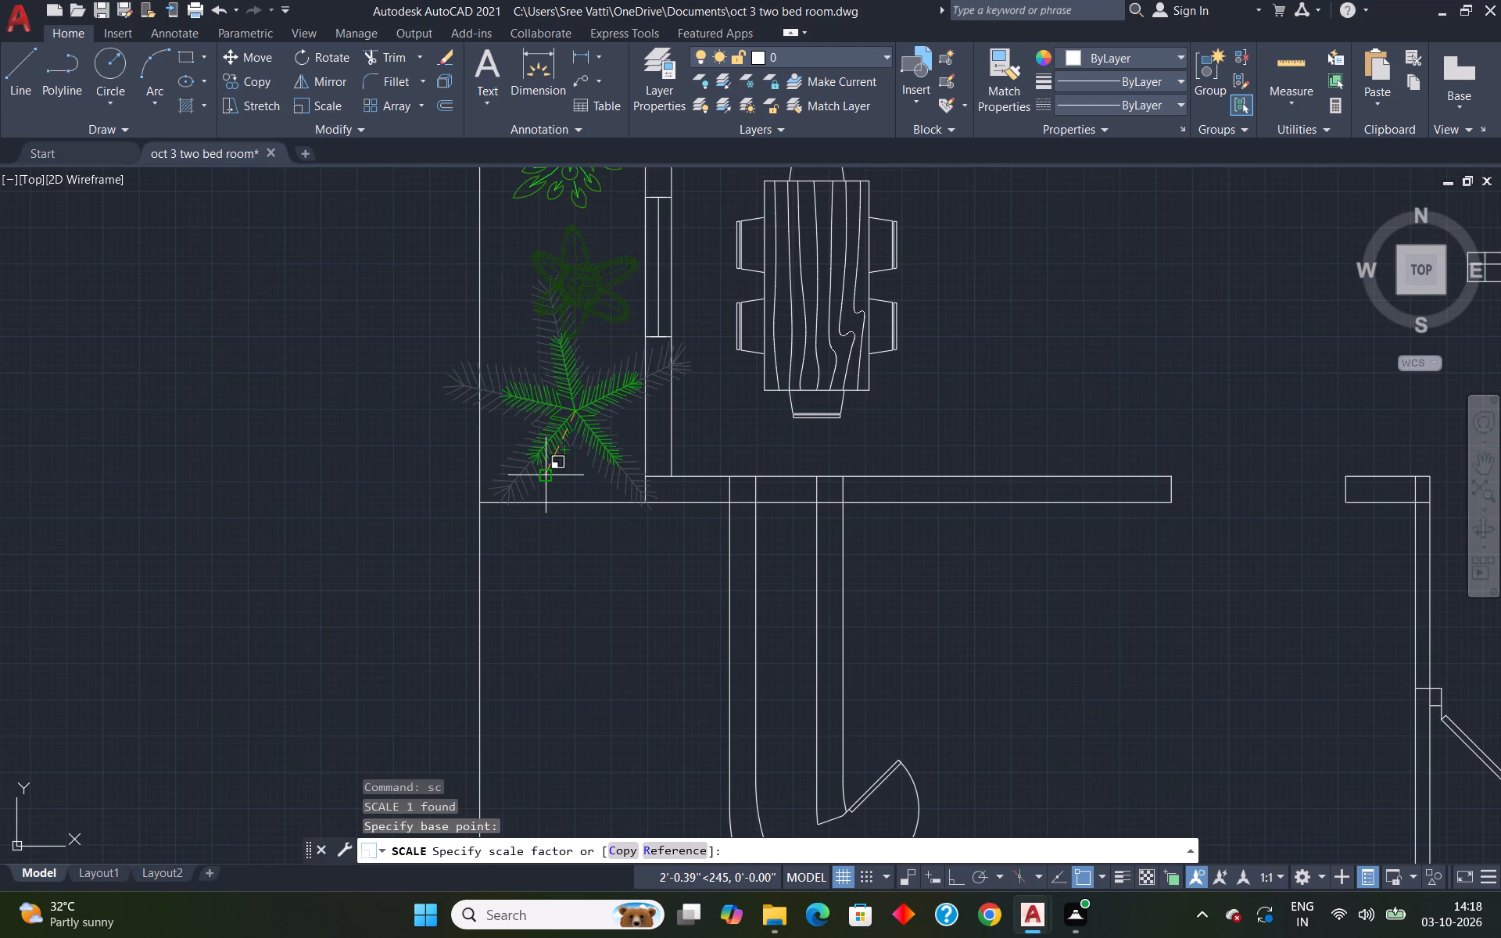
click(542, 479)
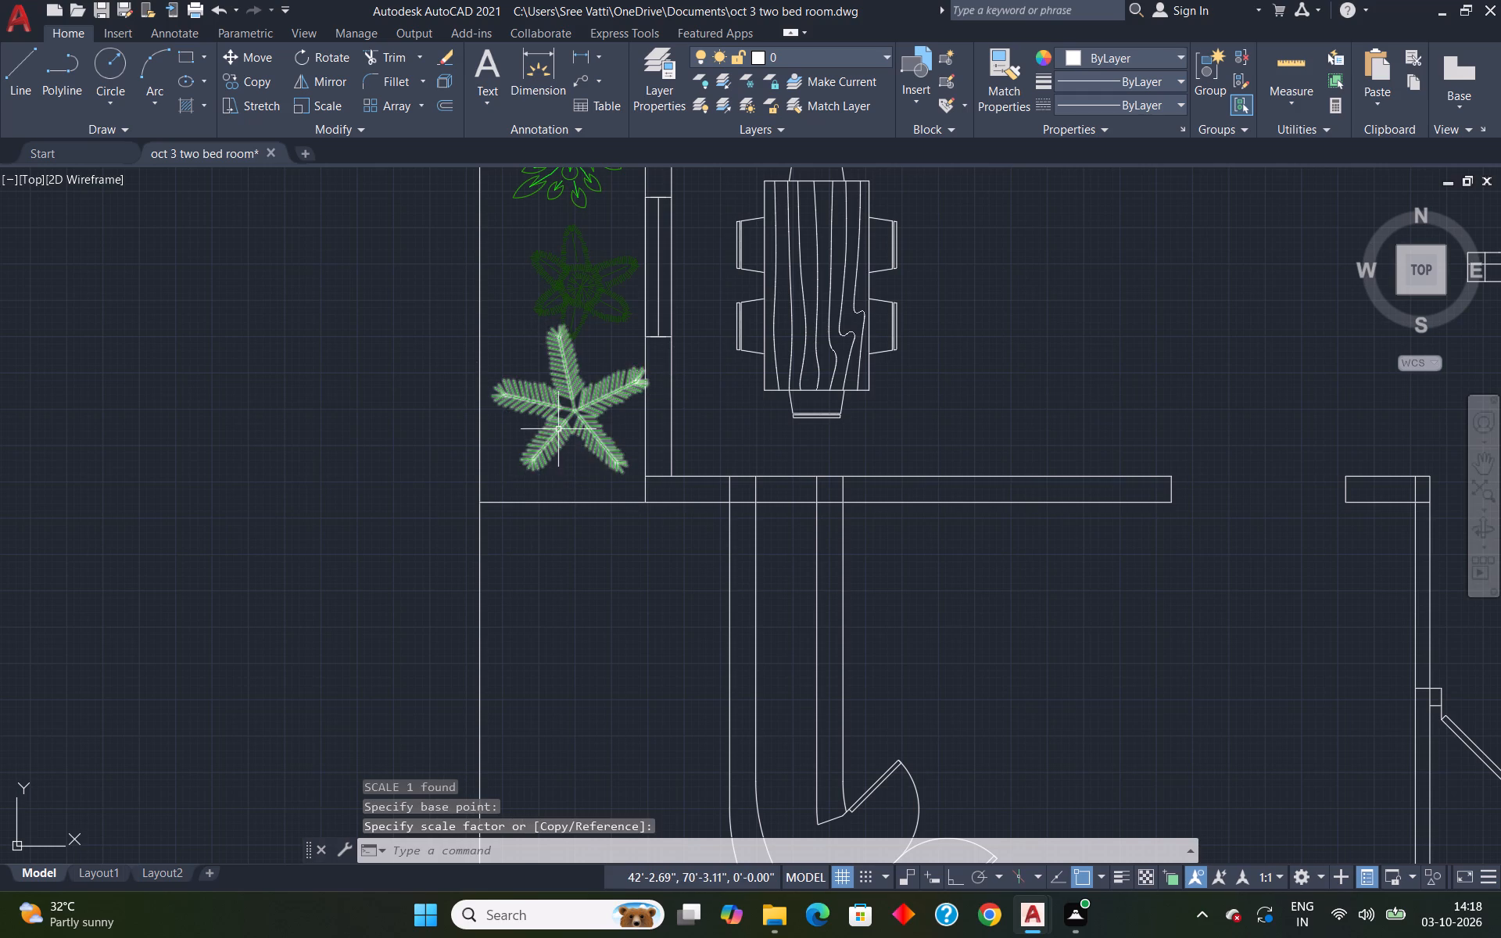
Move the five-frond plant slightly down, clear of the dark green plant and closer to the strip's lower edge.
click(558, 428)
key(m)
key(Return)
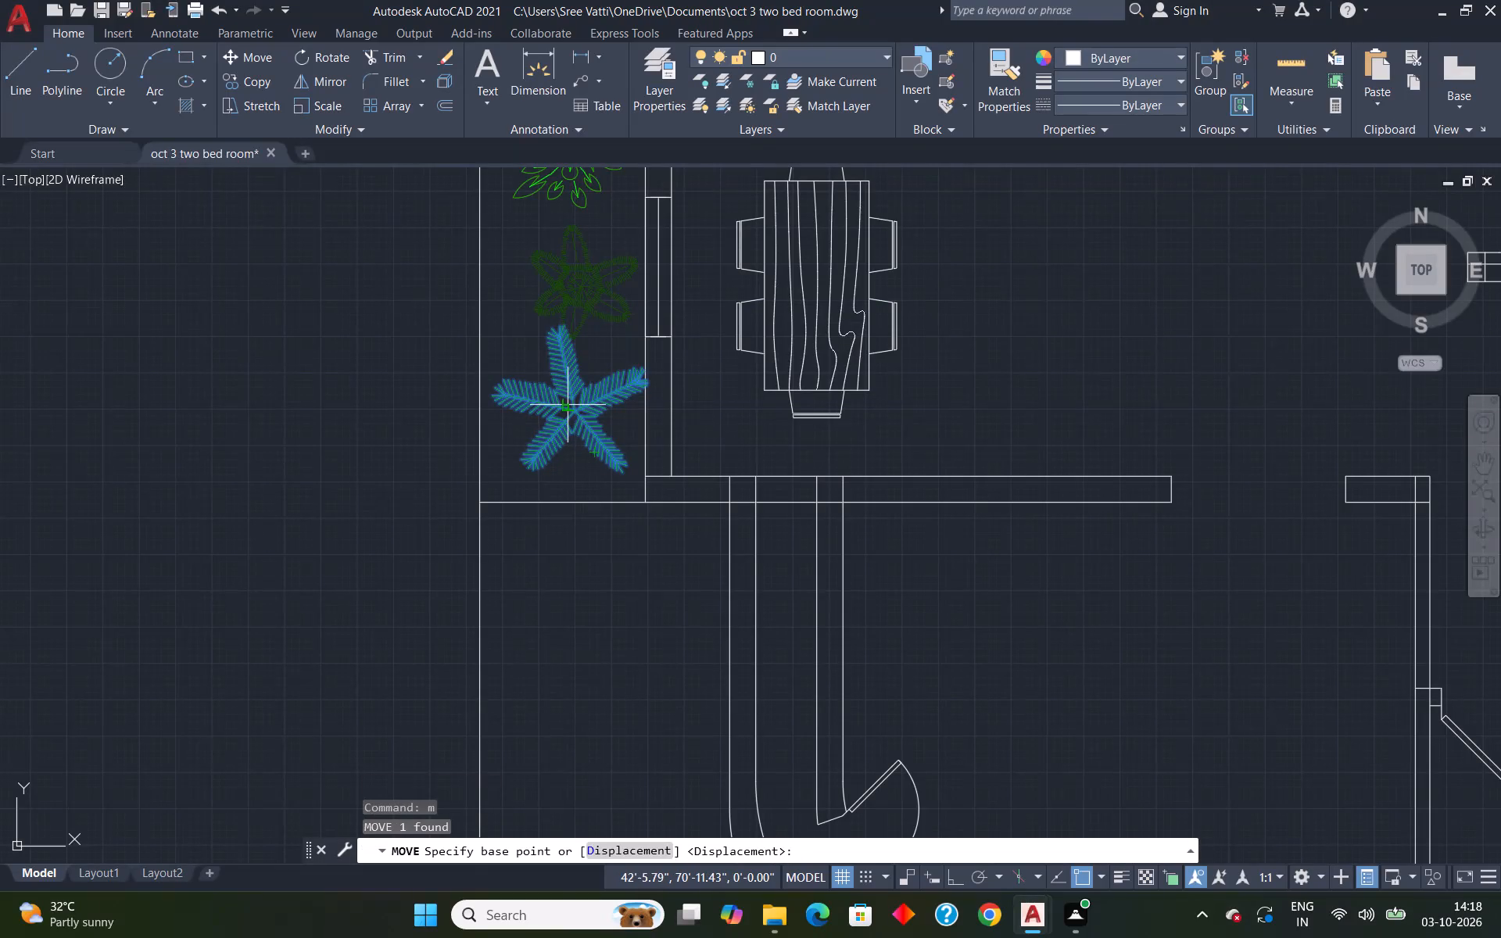
click(575, 410)
click(580, 440)
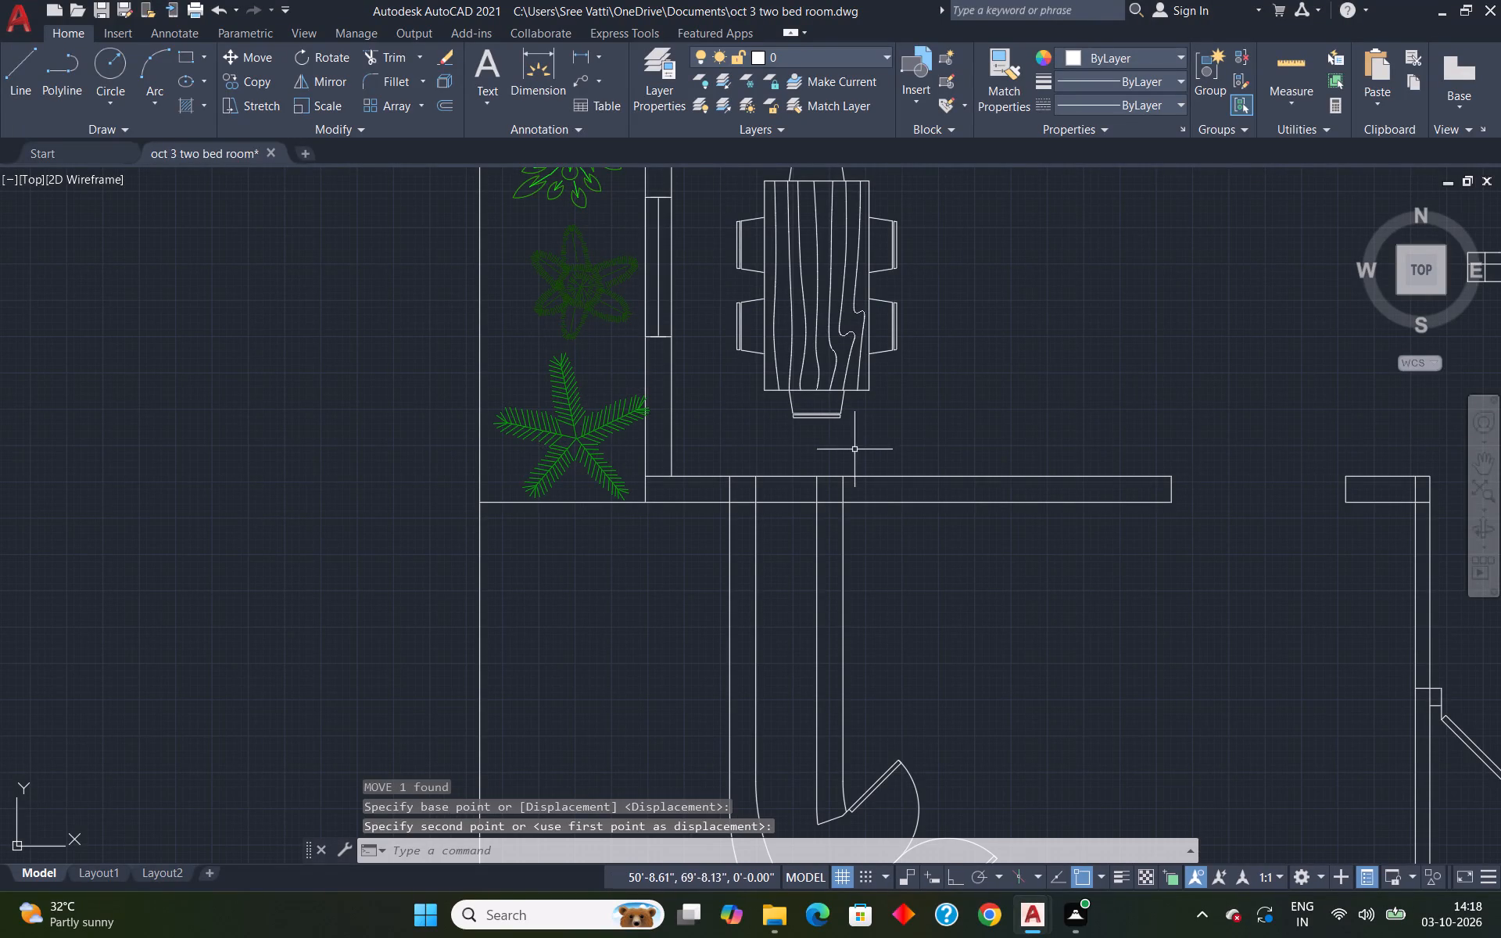
key(Escape)
Close the trees_2 drawing without saving its changes.
scroll(830, 388, down, 4)
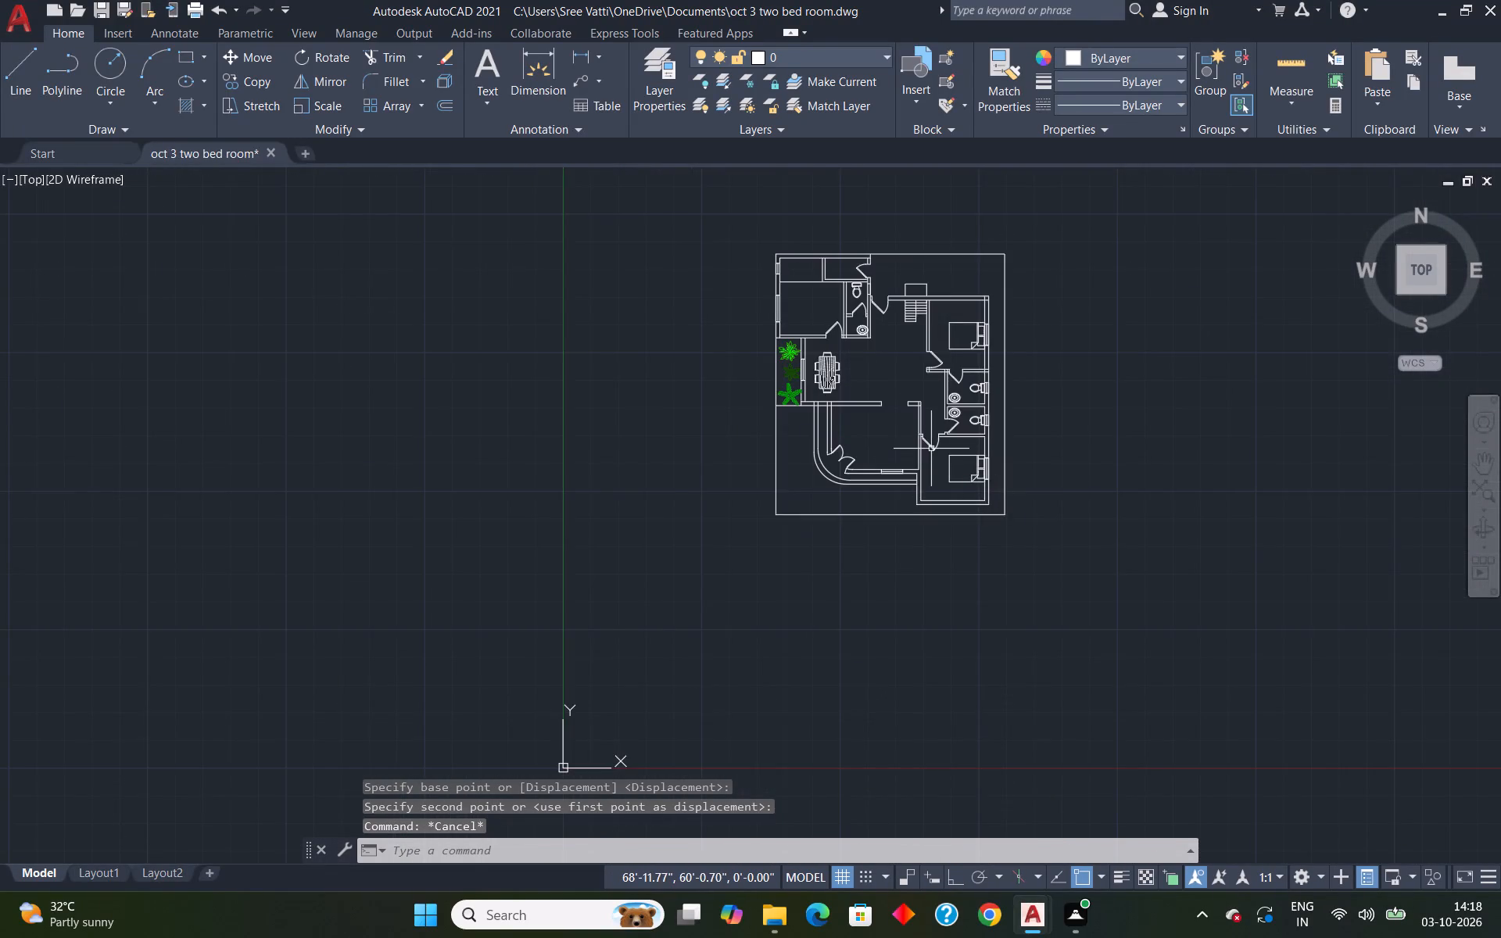
scroll(932, 447, up, 3)
scroll(931, 445, down, 2)
scroll(1116, 540, down, 3)
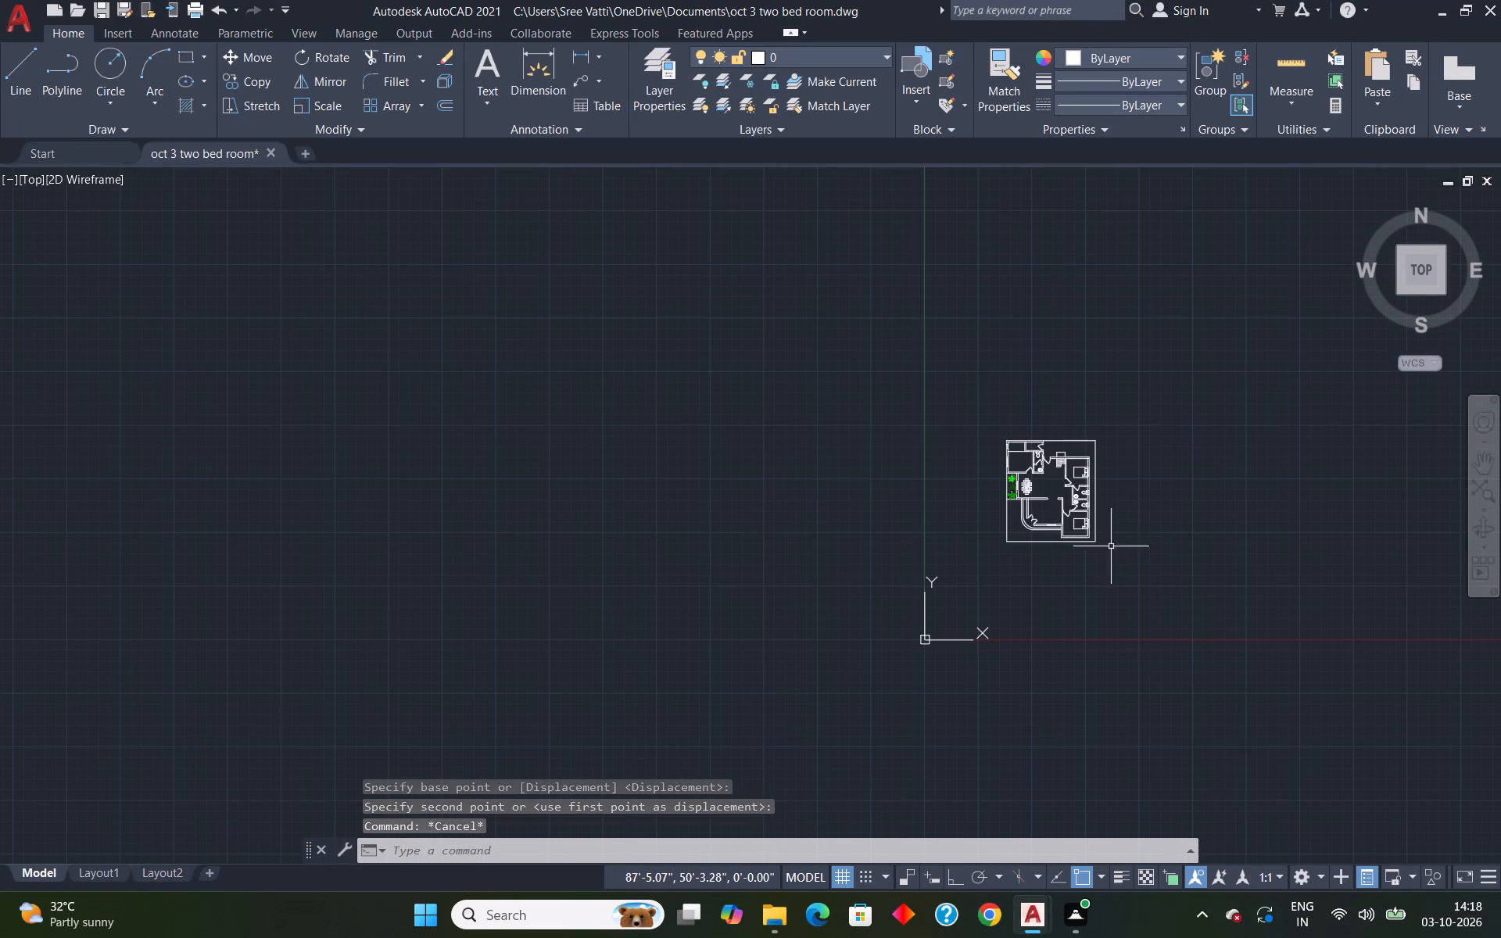
click(1027, 918)
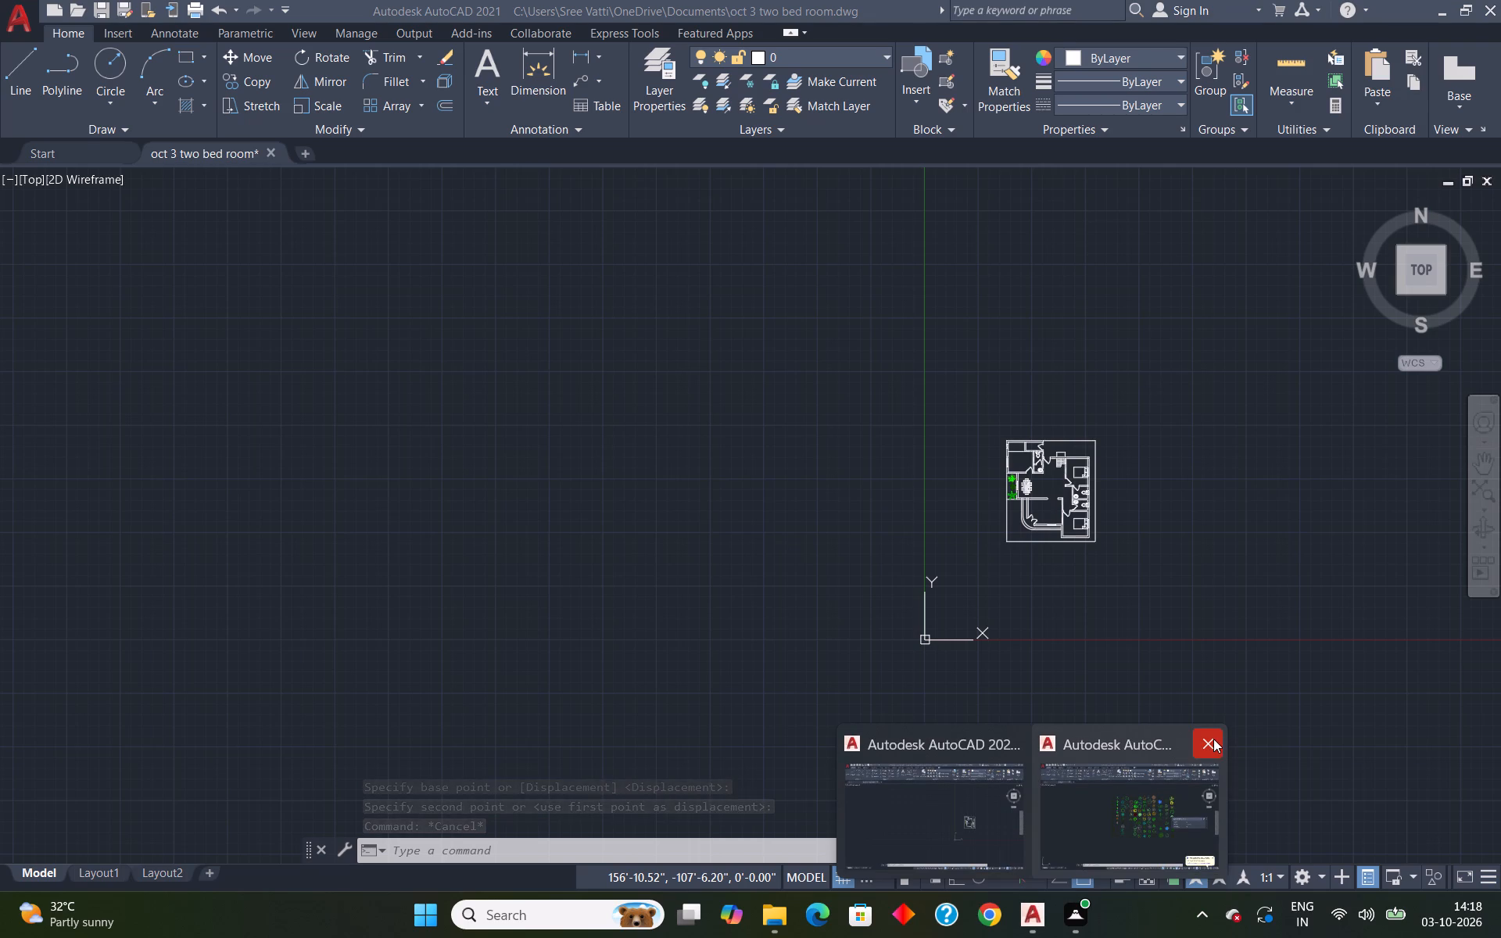
click(1213, 739)
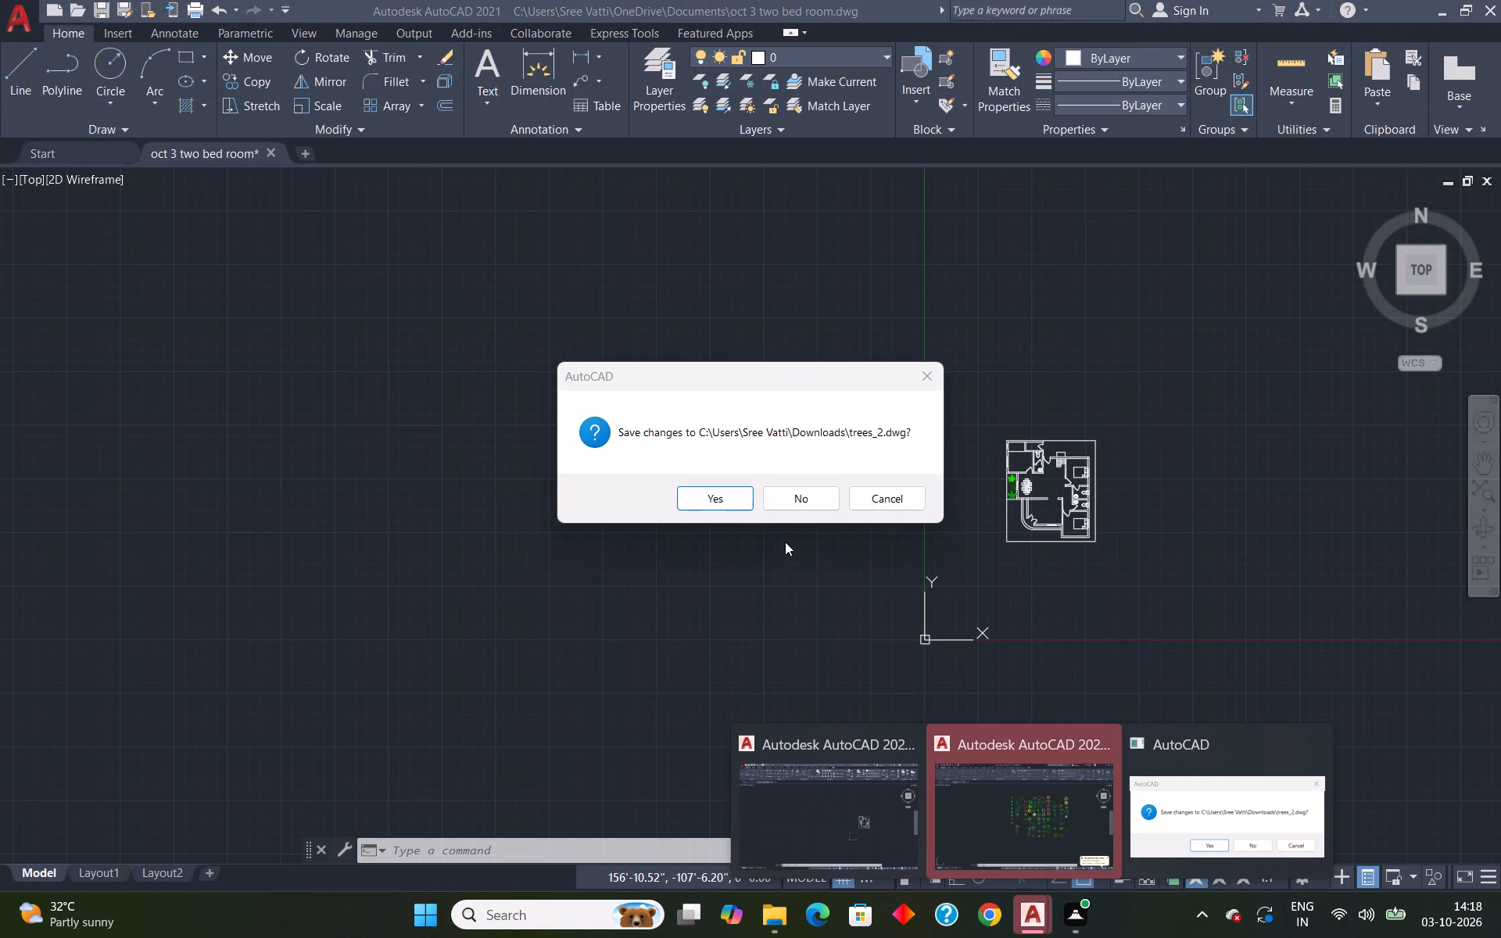
click(814, 501)
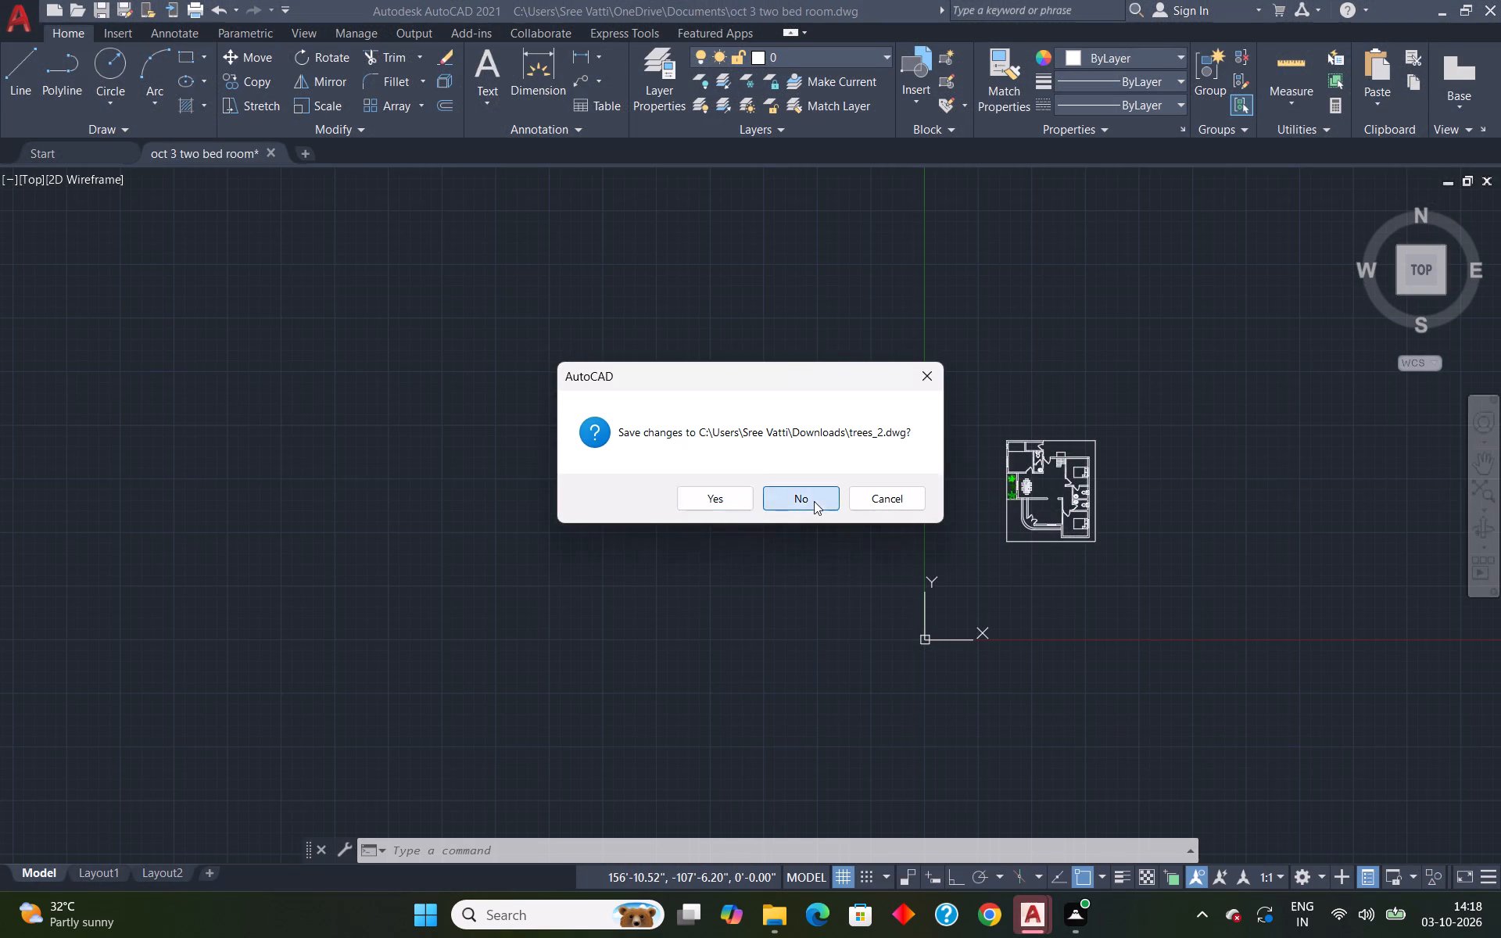
Open the set_of_cars drawing from the Downloads folder.
click(758, 914)
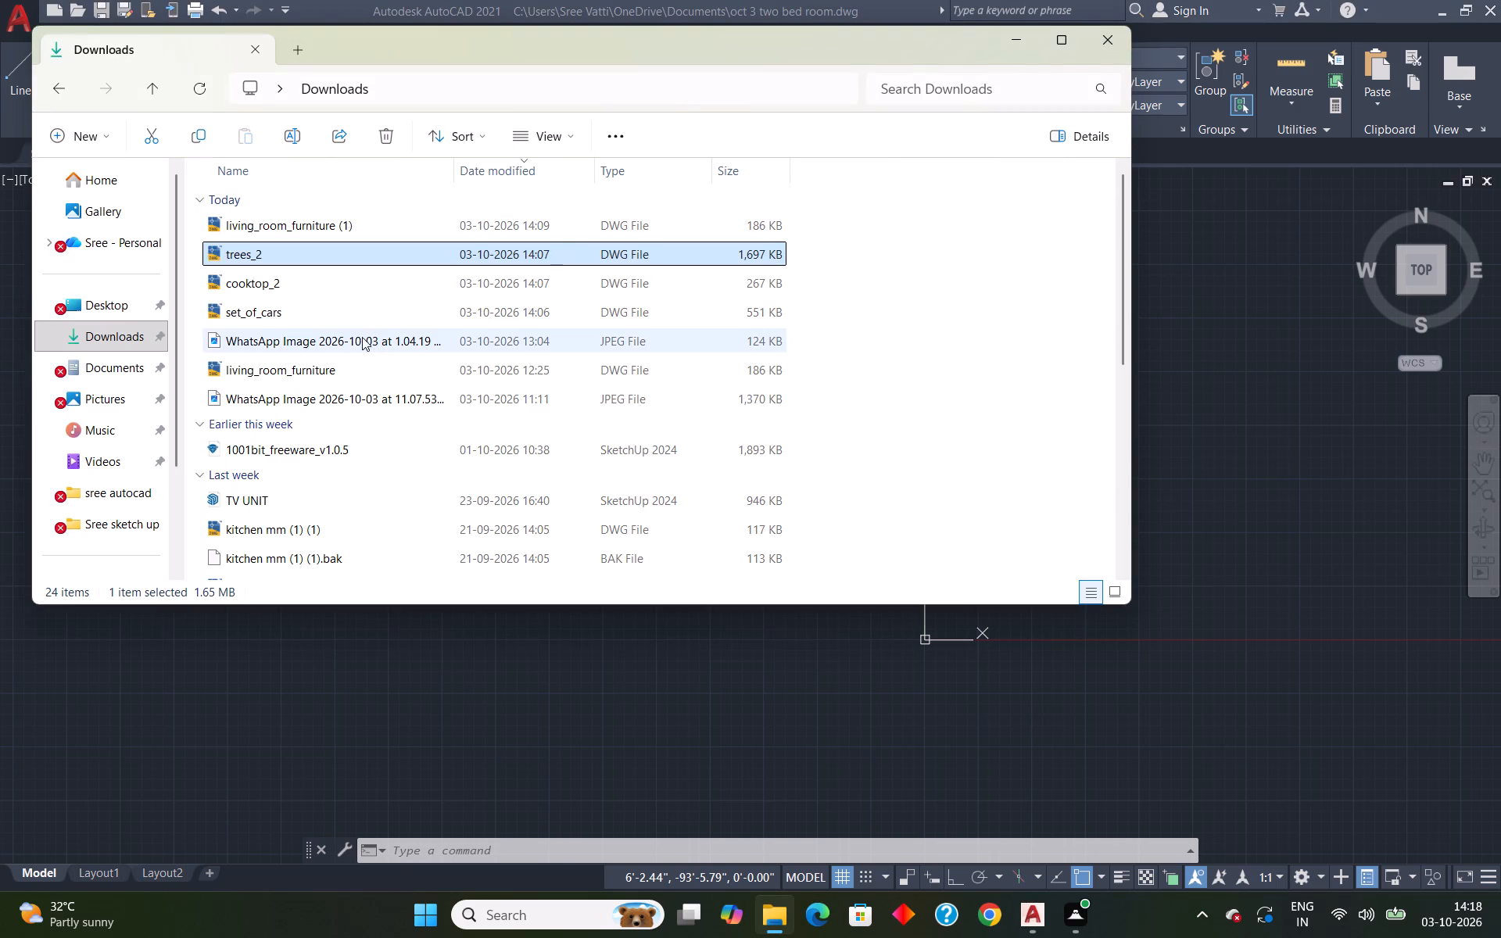
click(355, 318)
double_click(418, 317)
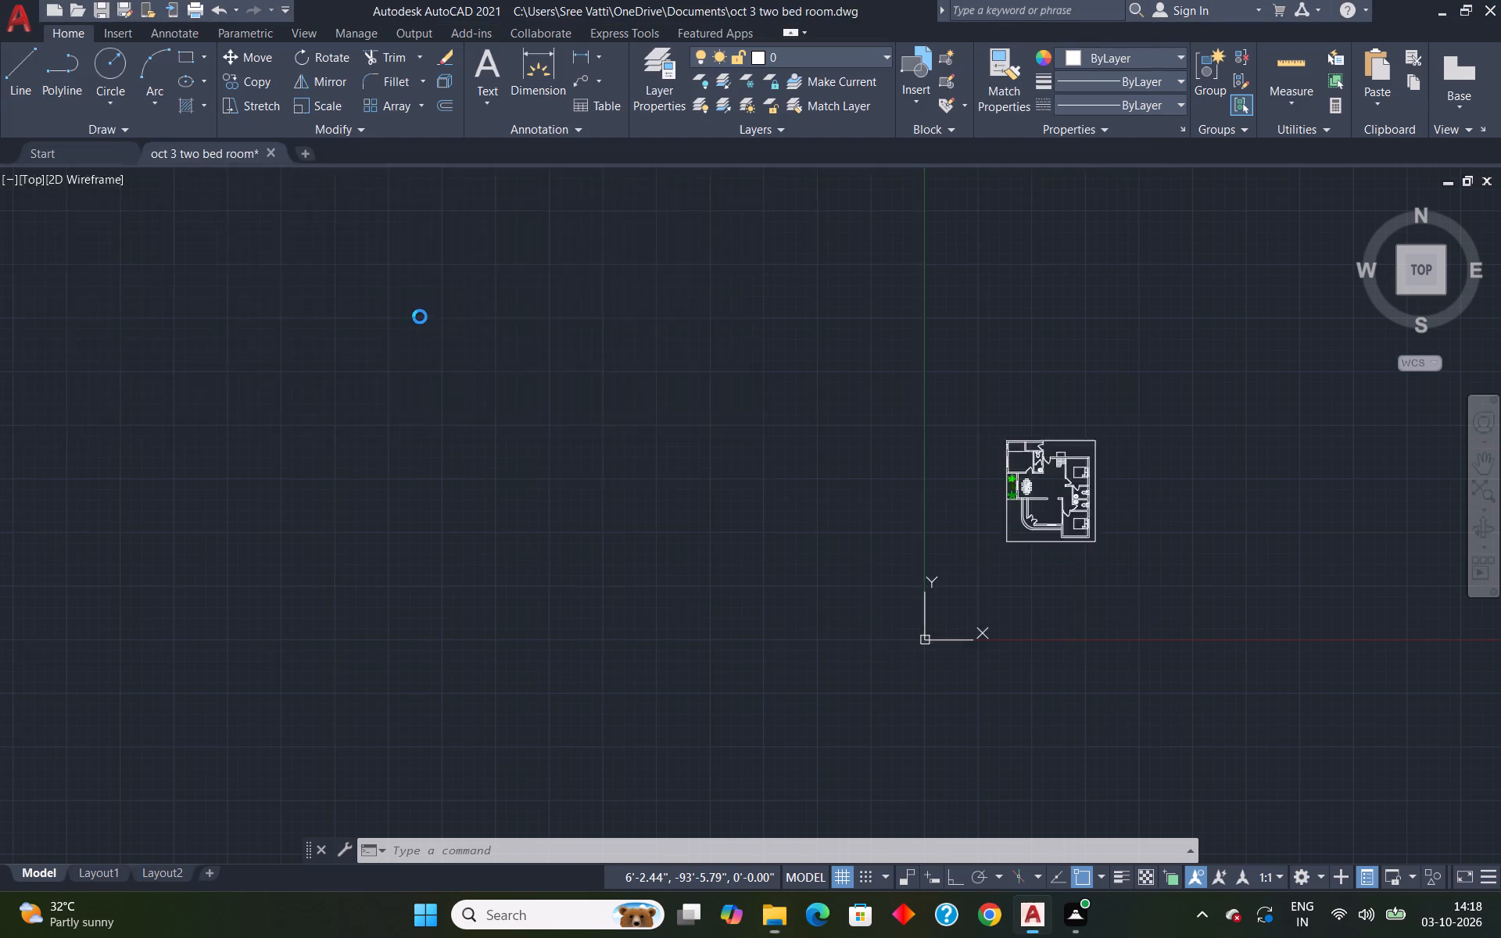
click(975, 294)
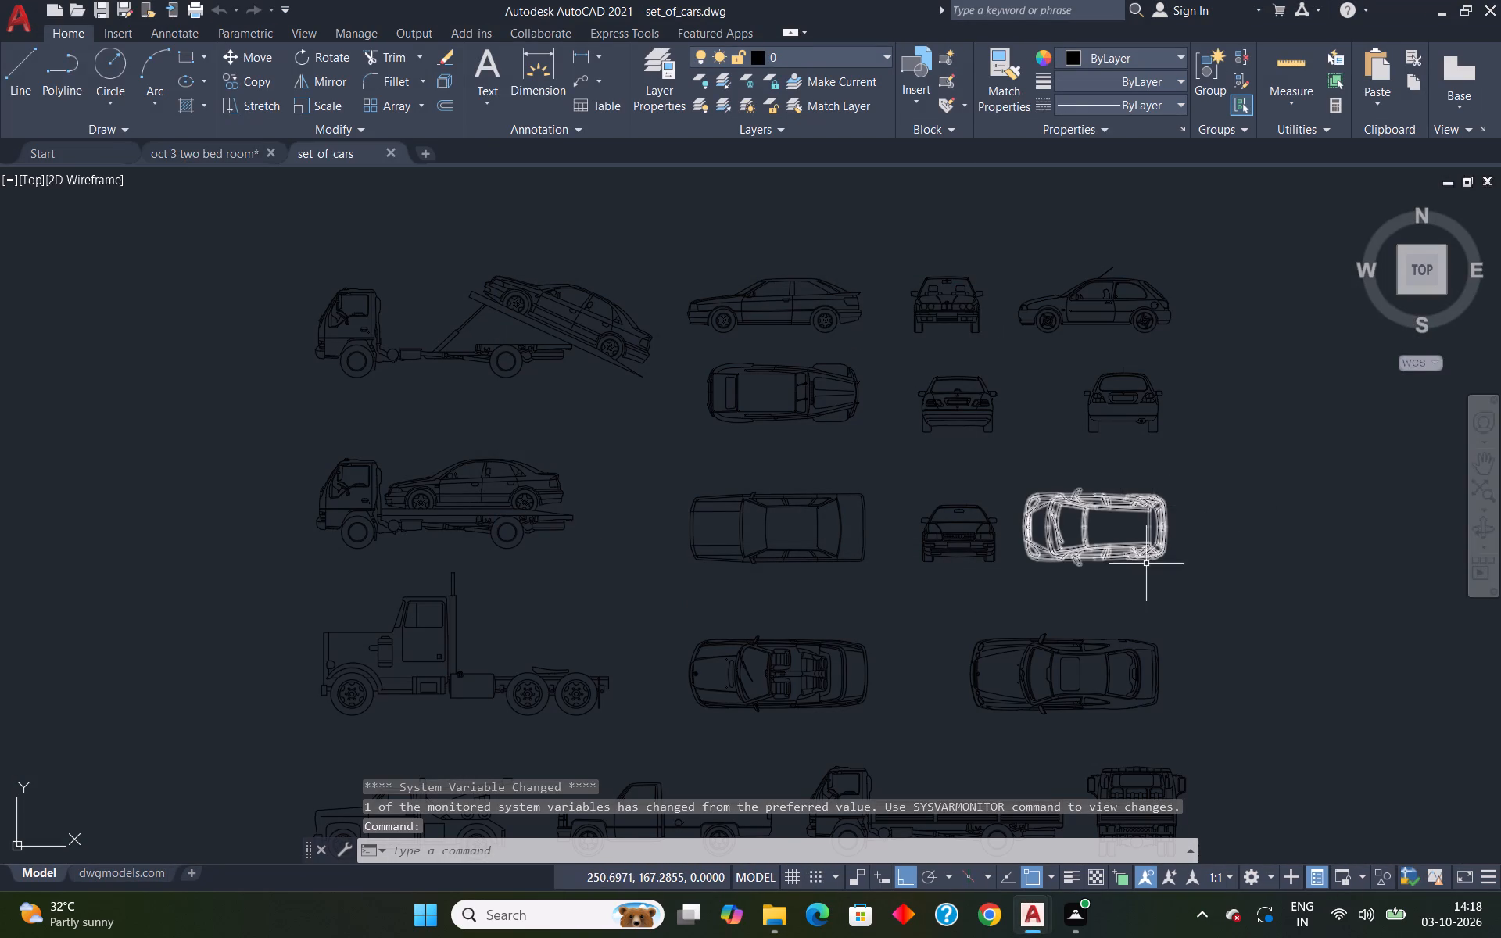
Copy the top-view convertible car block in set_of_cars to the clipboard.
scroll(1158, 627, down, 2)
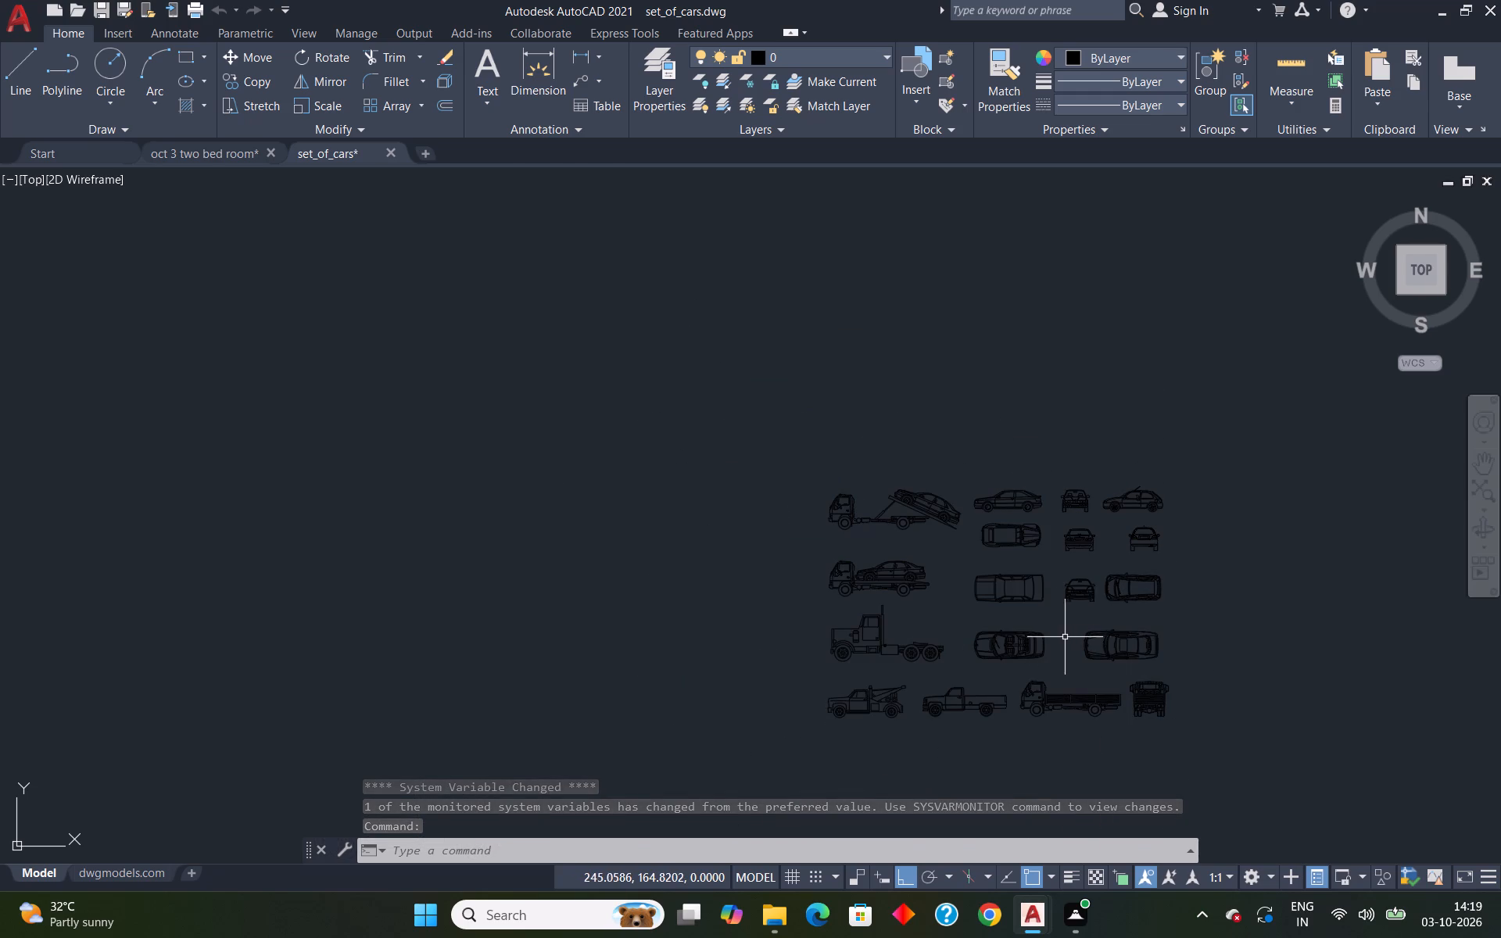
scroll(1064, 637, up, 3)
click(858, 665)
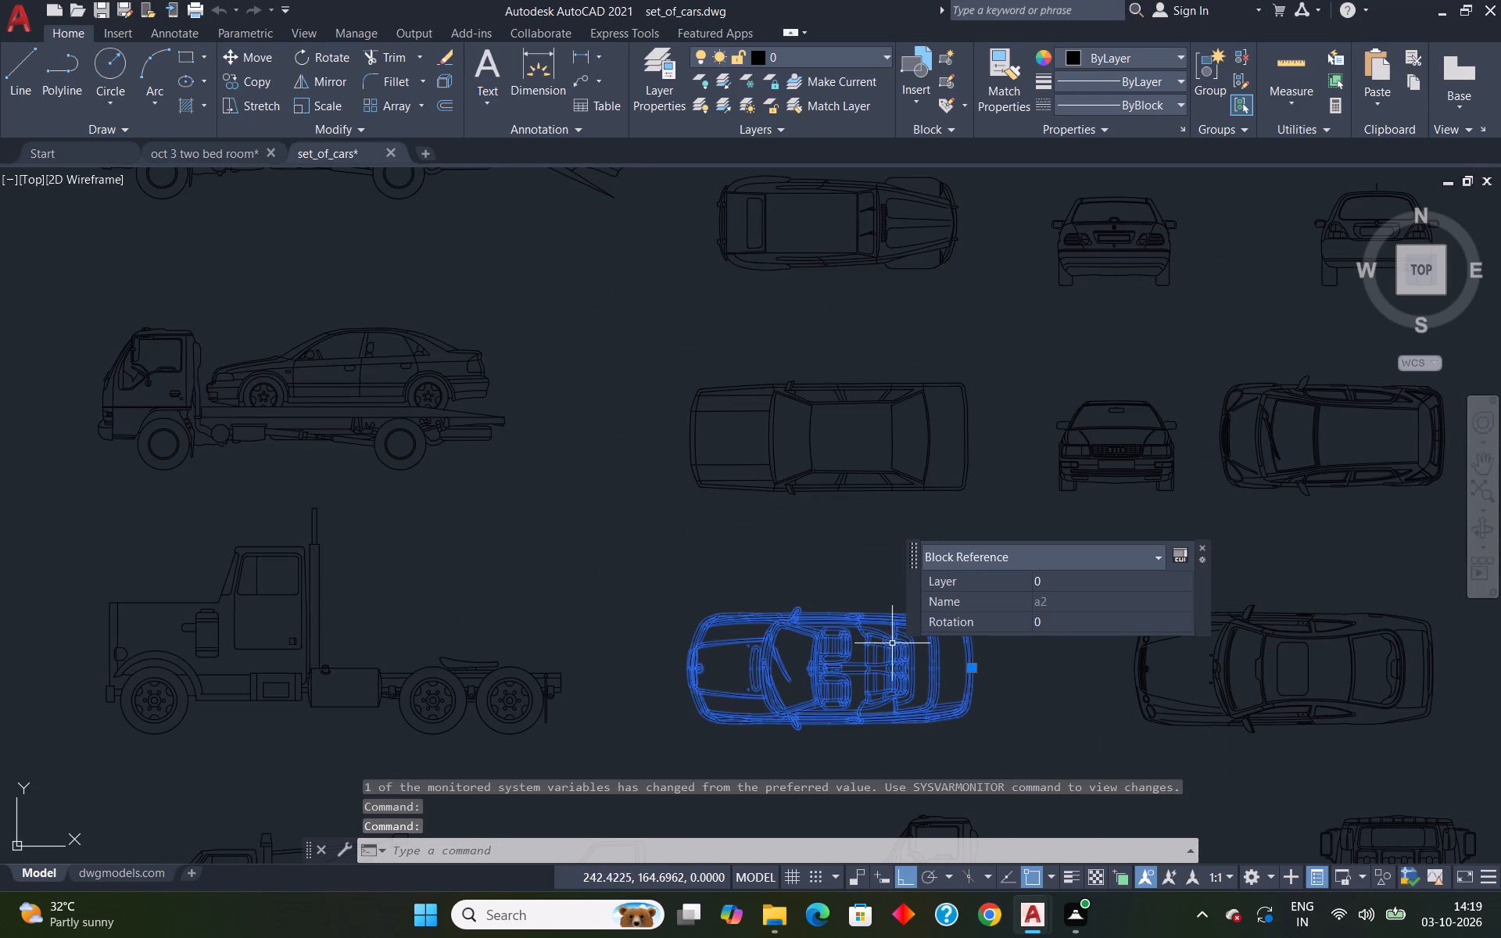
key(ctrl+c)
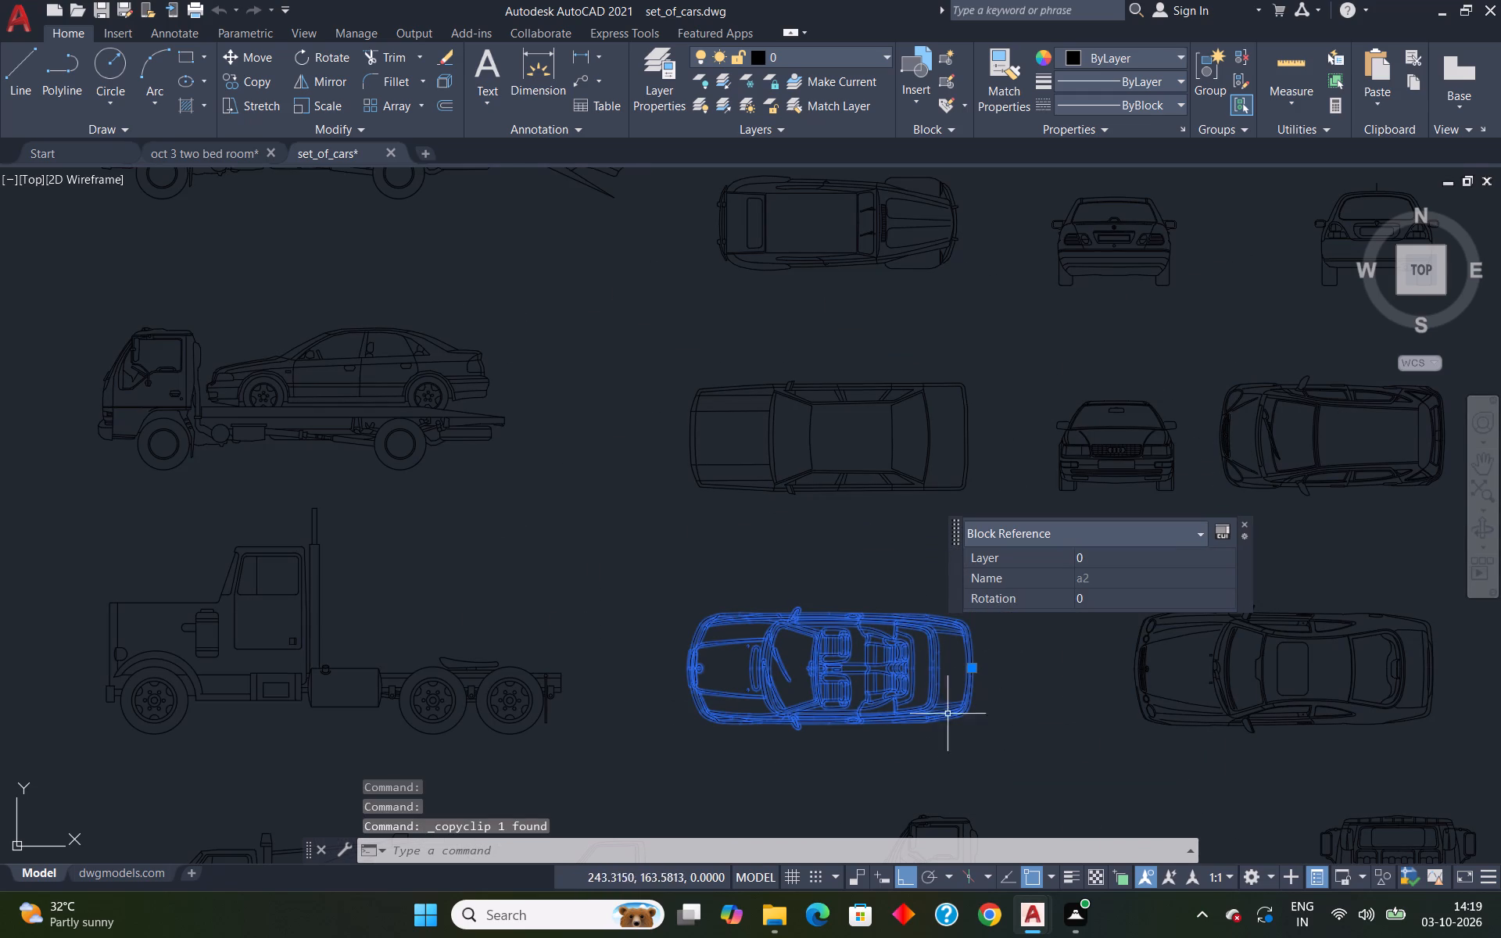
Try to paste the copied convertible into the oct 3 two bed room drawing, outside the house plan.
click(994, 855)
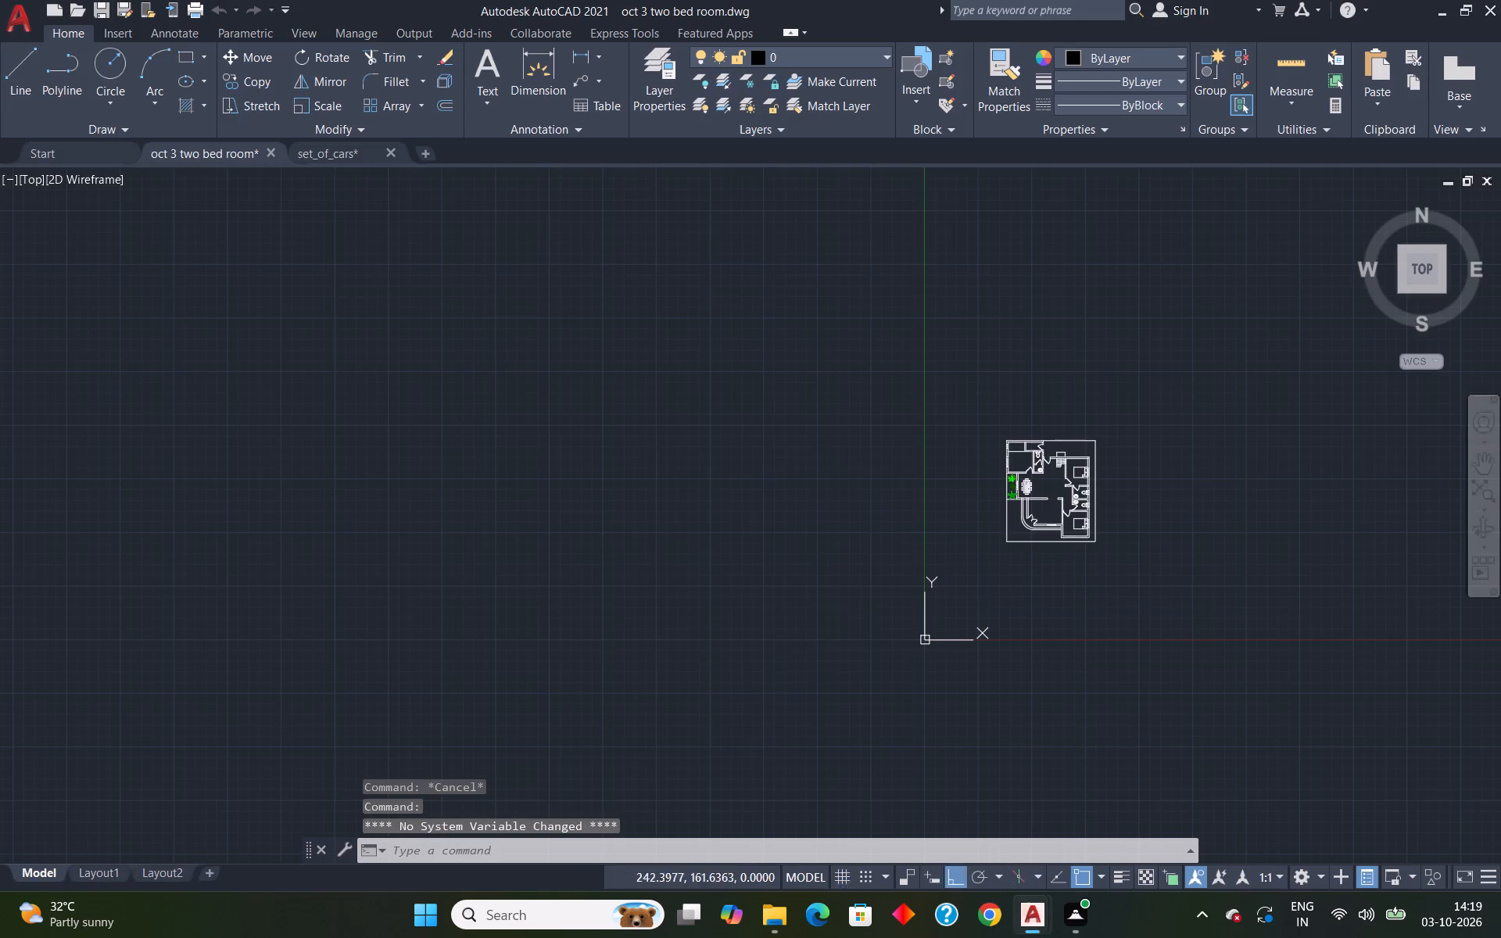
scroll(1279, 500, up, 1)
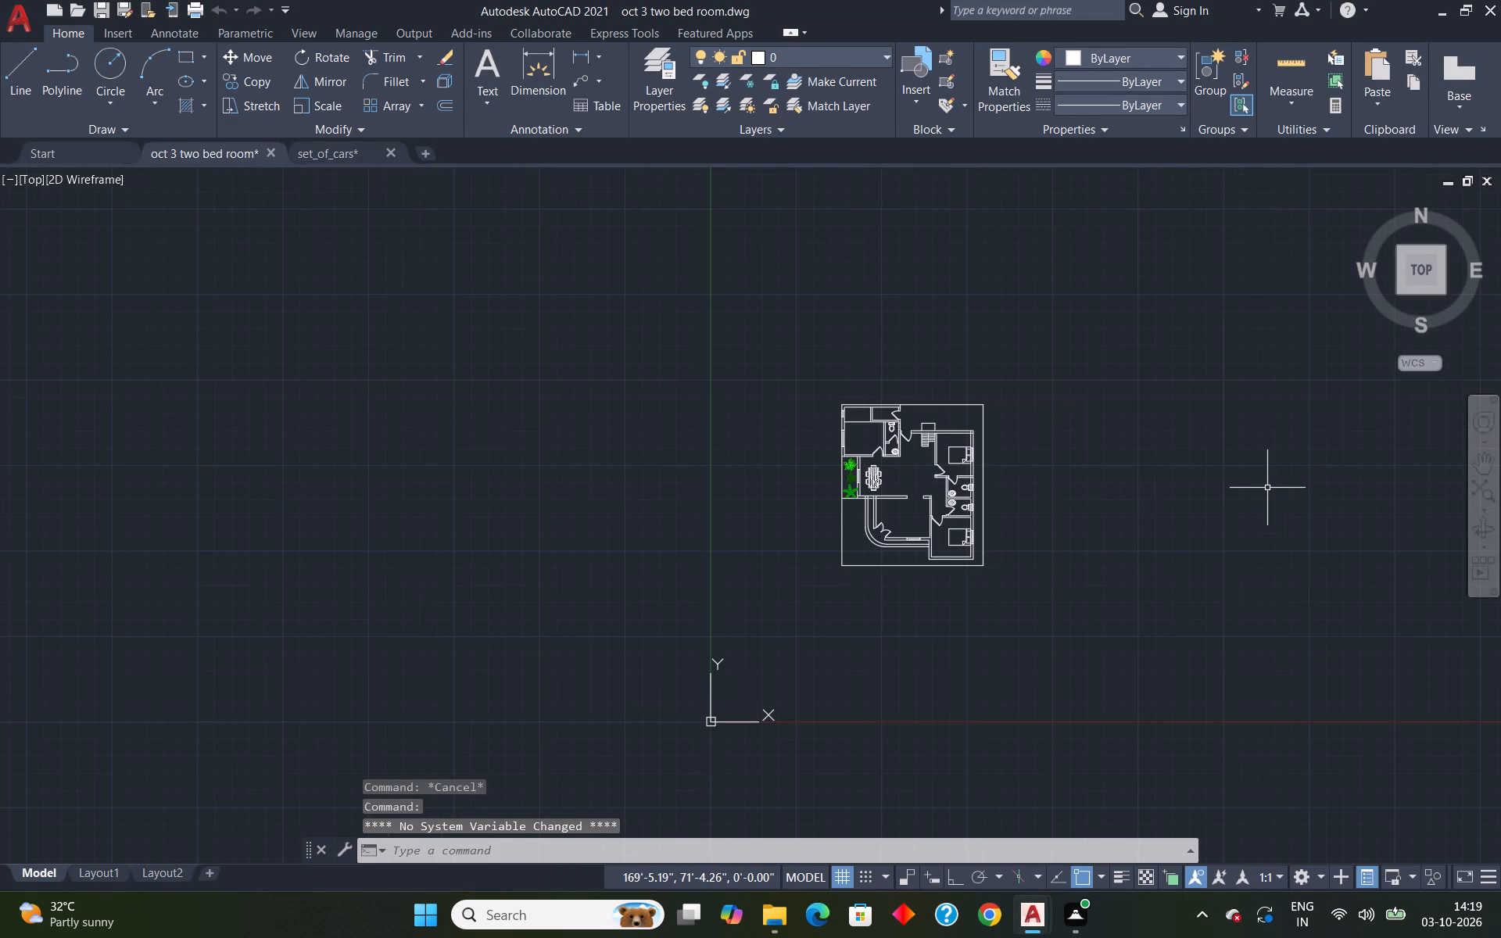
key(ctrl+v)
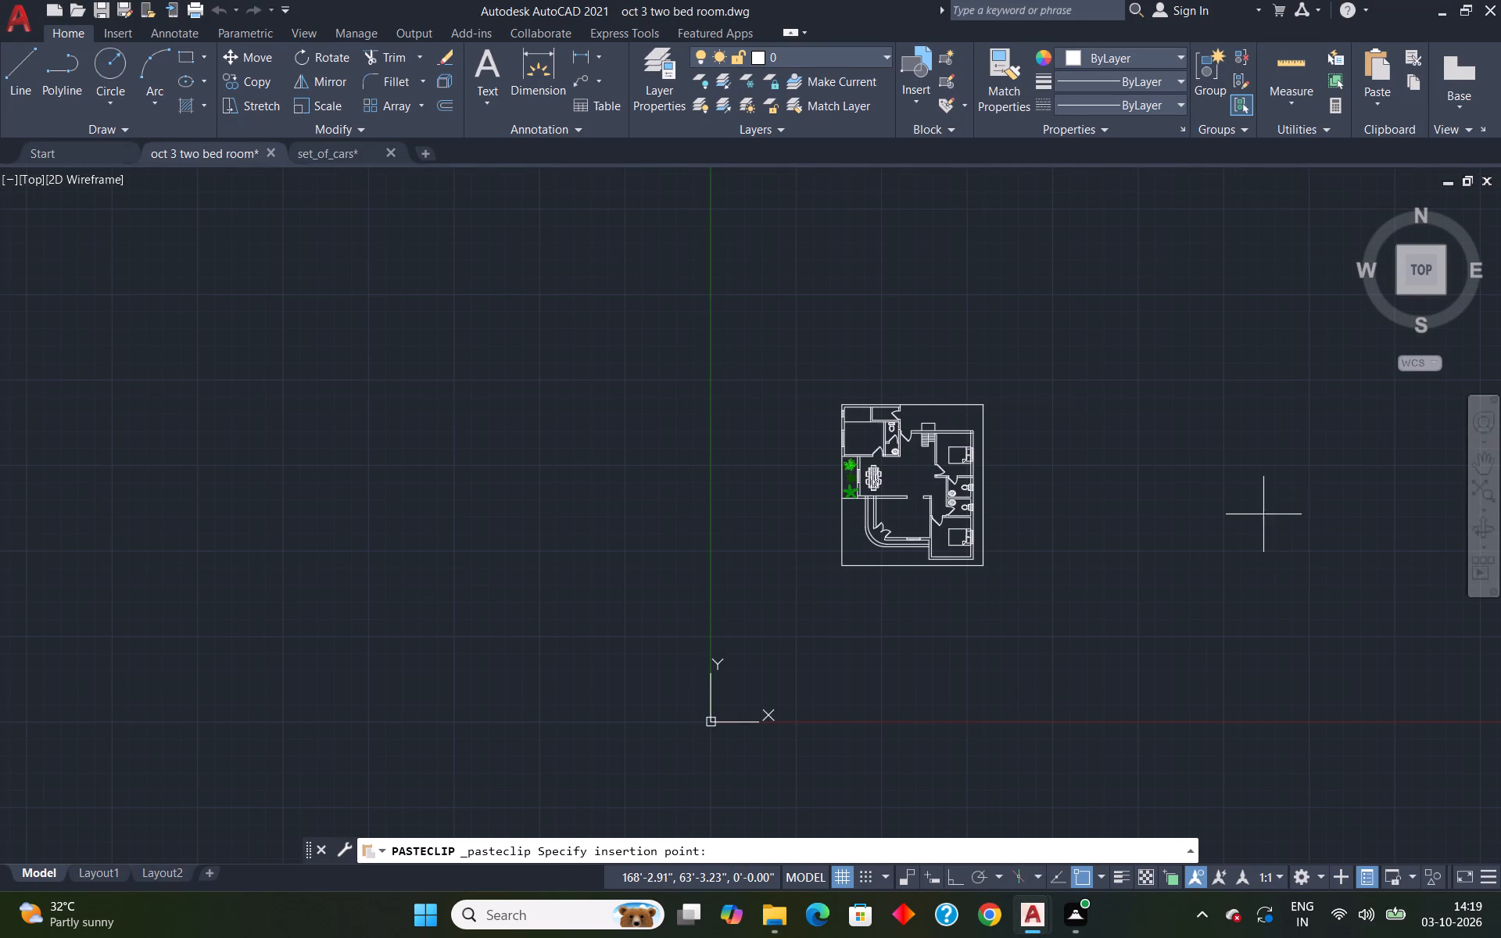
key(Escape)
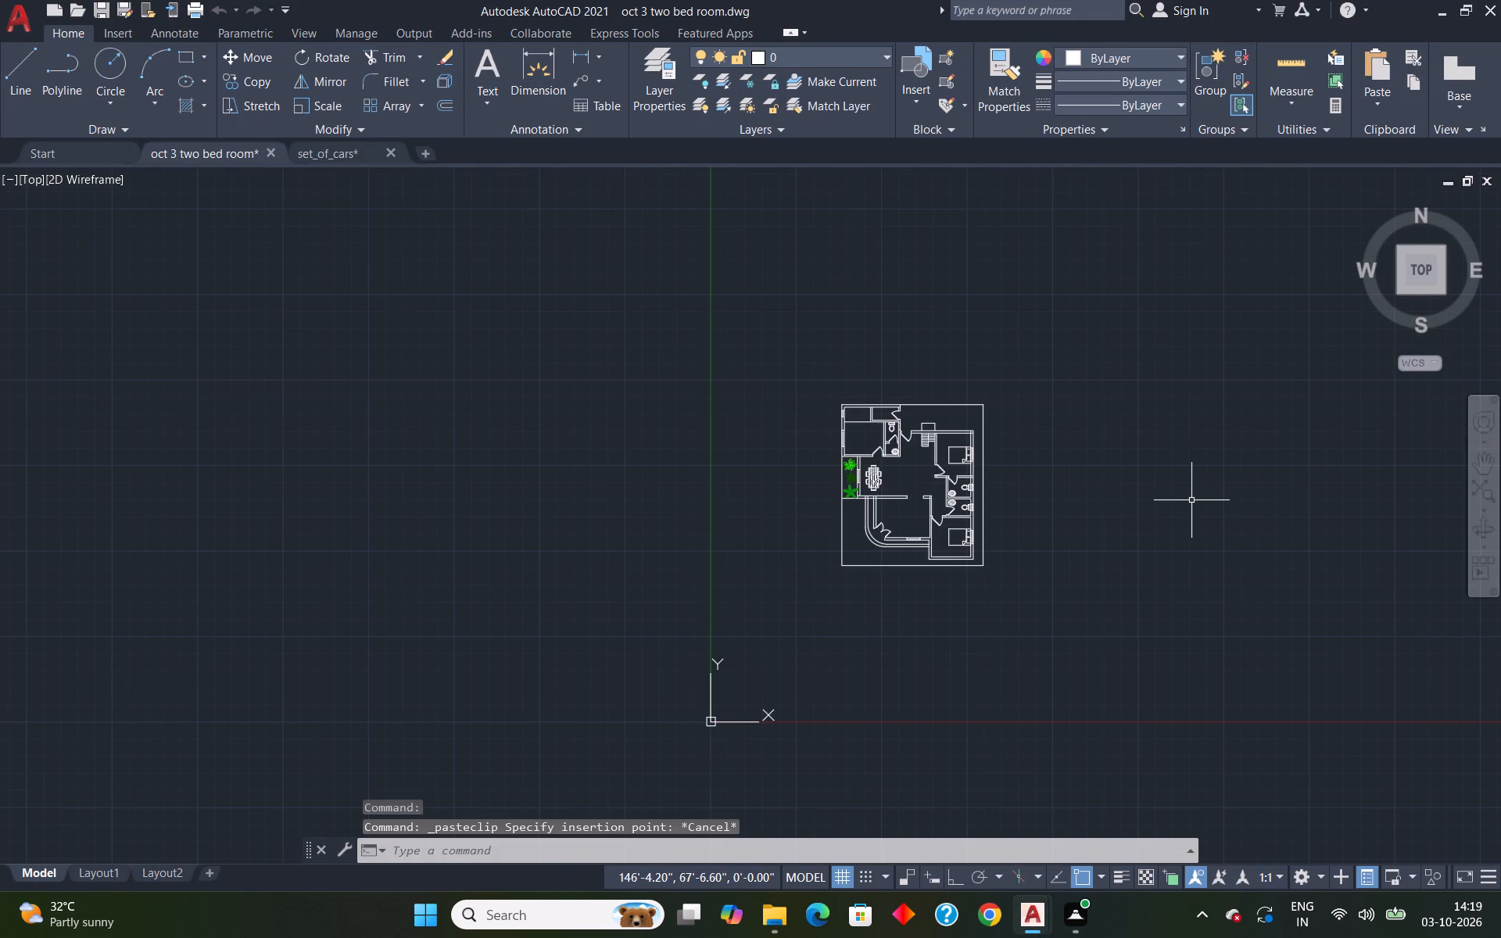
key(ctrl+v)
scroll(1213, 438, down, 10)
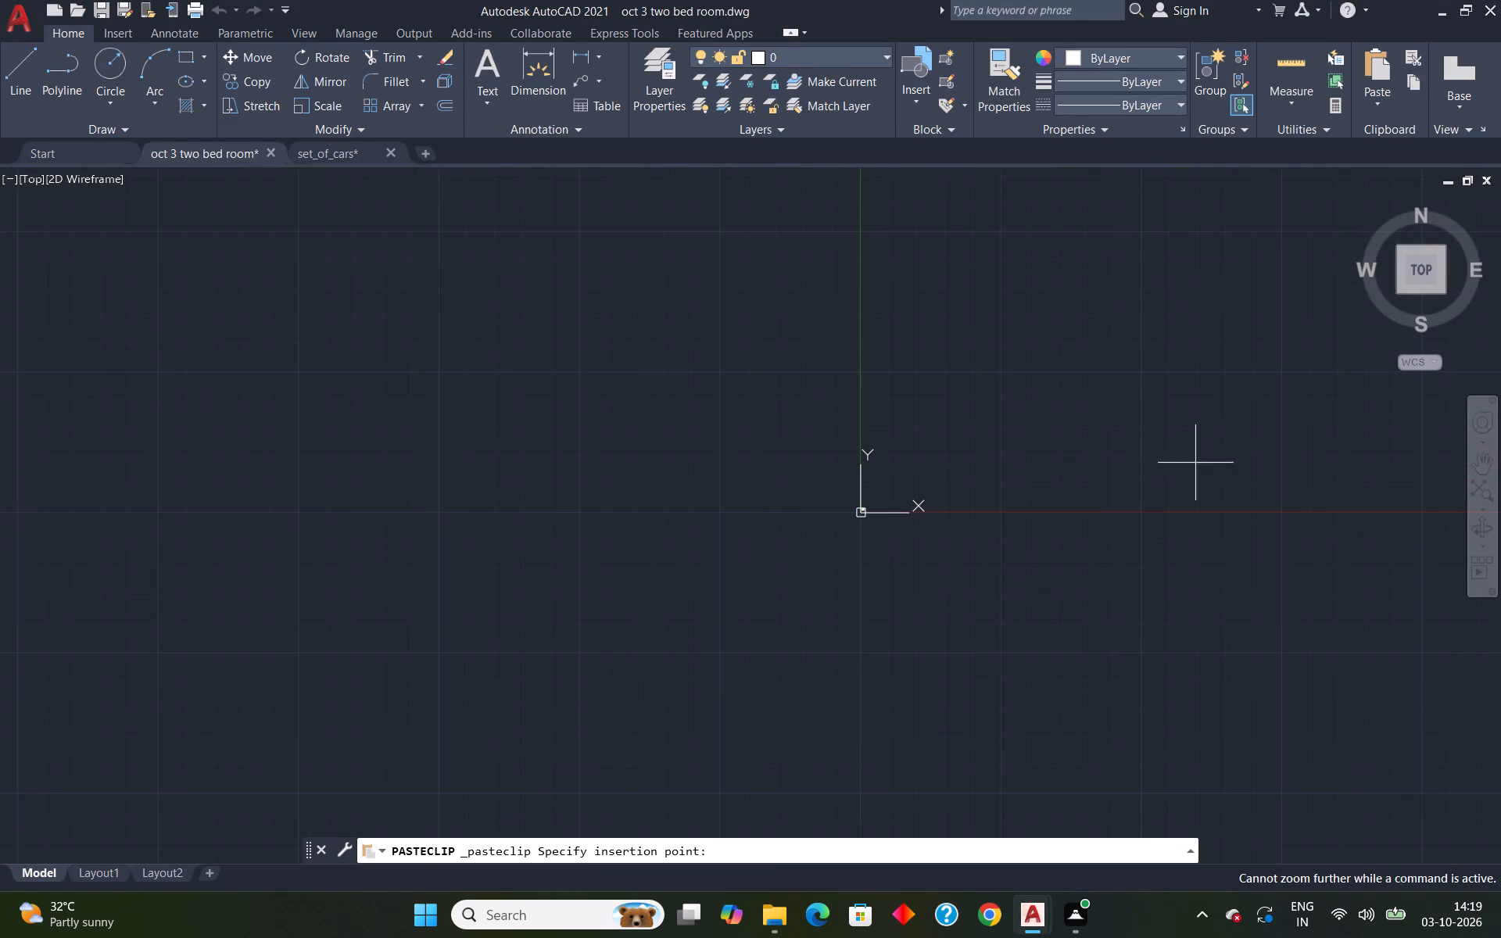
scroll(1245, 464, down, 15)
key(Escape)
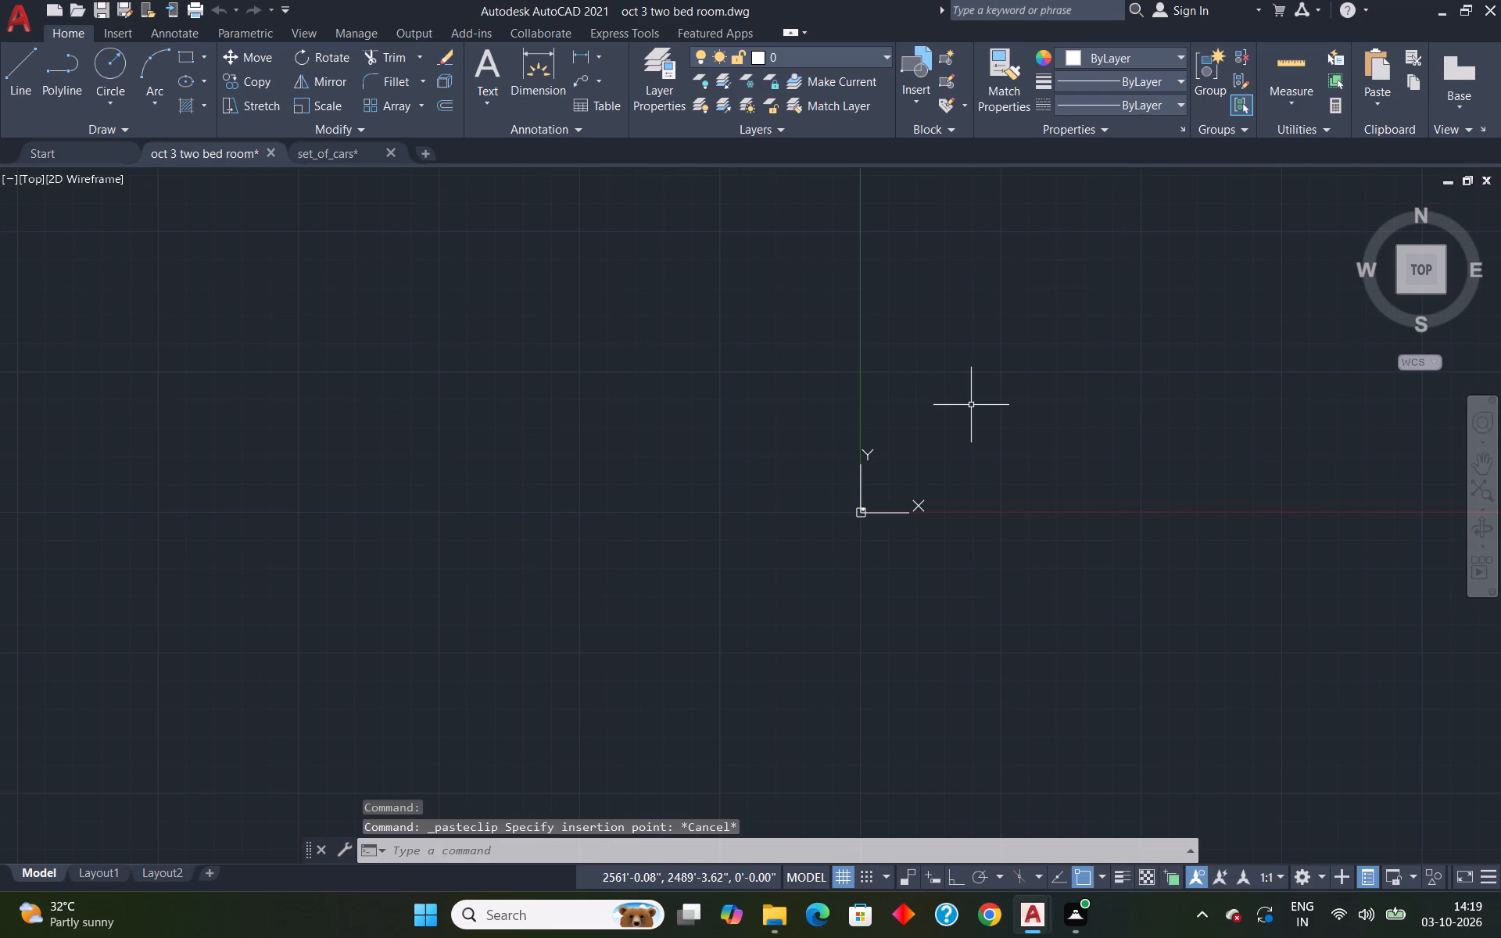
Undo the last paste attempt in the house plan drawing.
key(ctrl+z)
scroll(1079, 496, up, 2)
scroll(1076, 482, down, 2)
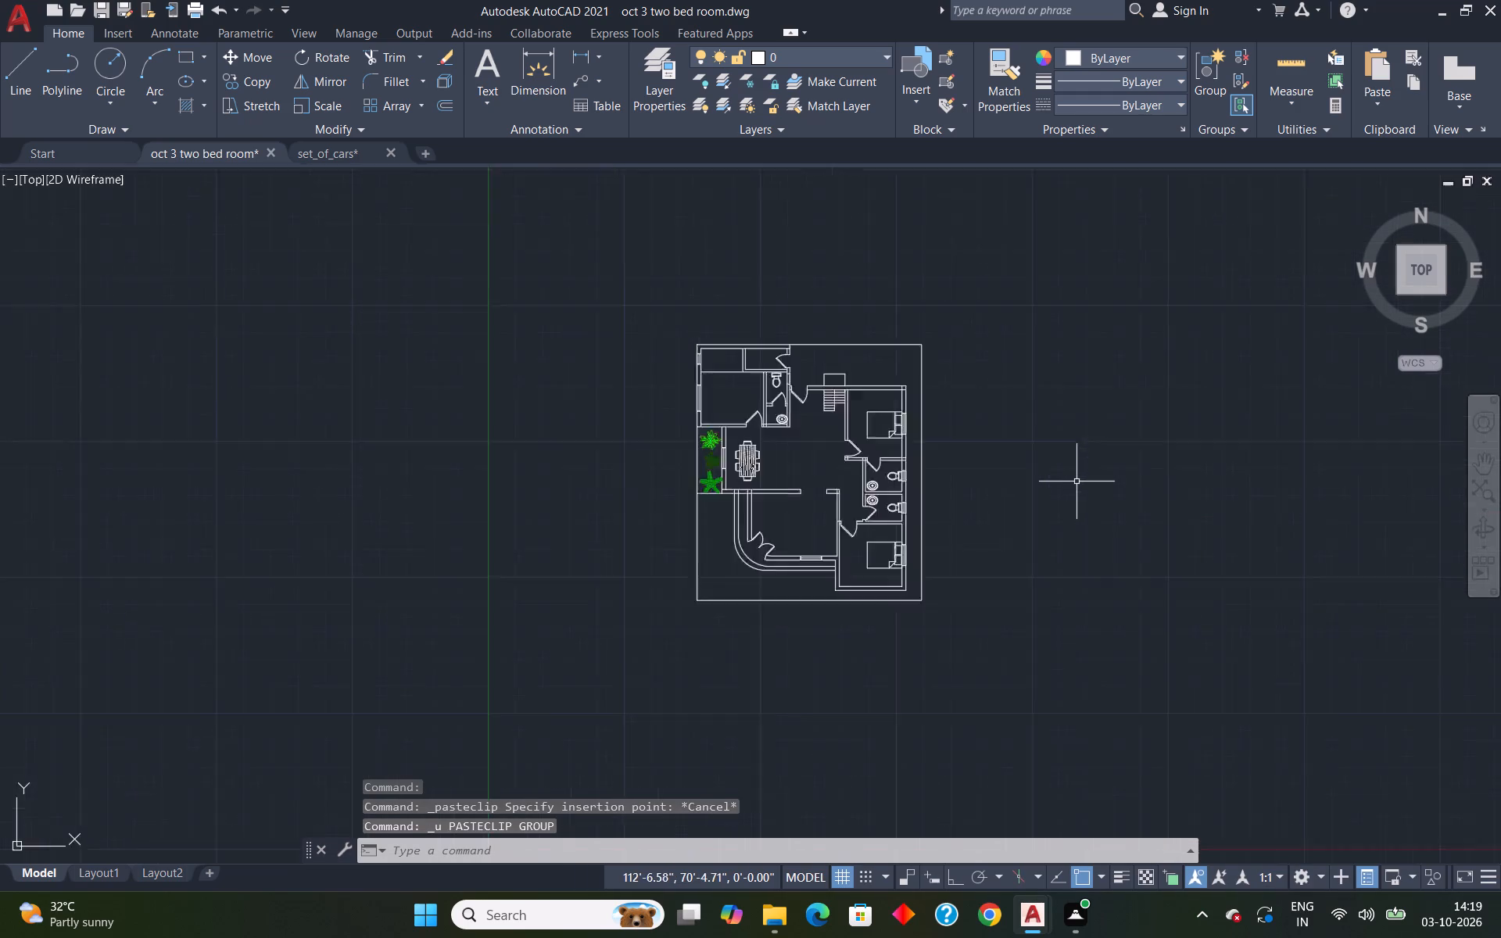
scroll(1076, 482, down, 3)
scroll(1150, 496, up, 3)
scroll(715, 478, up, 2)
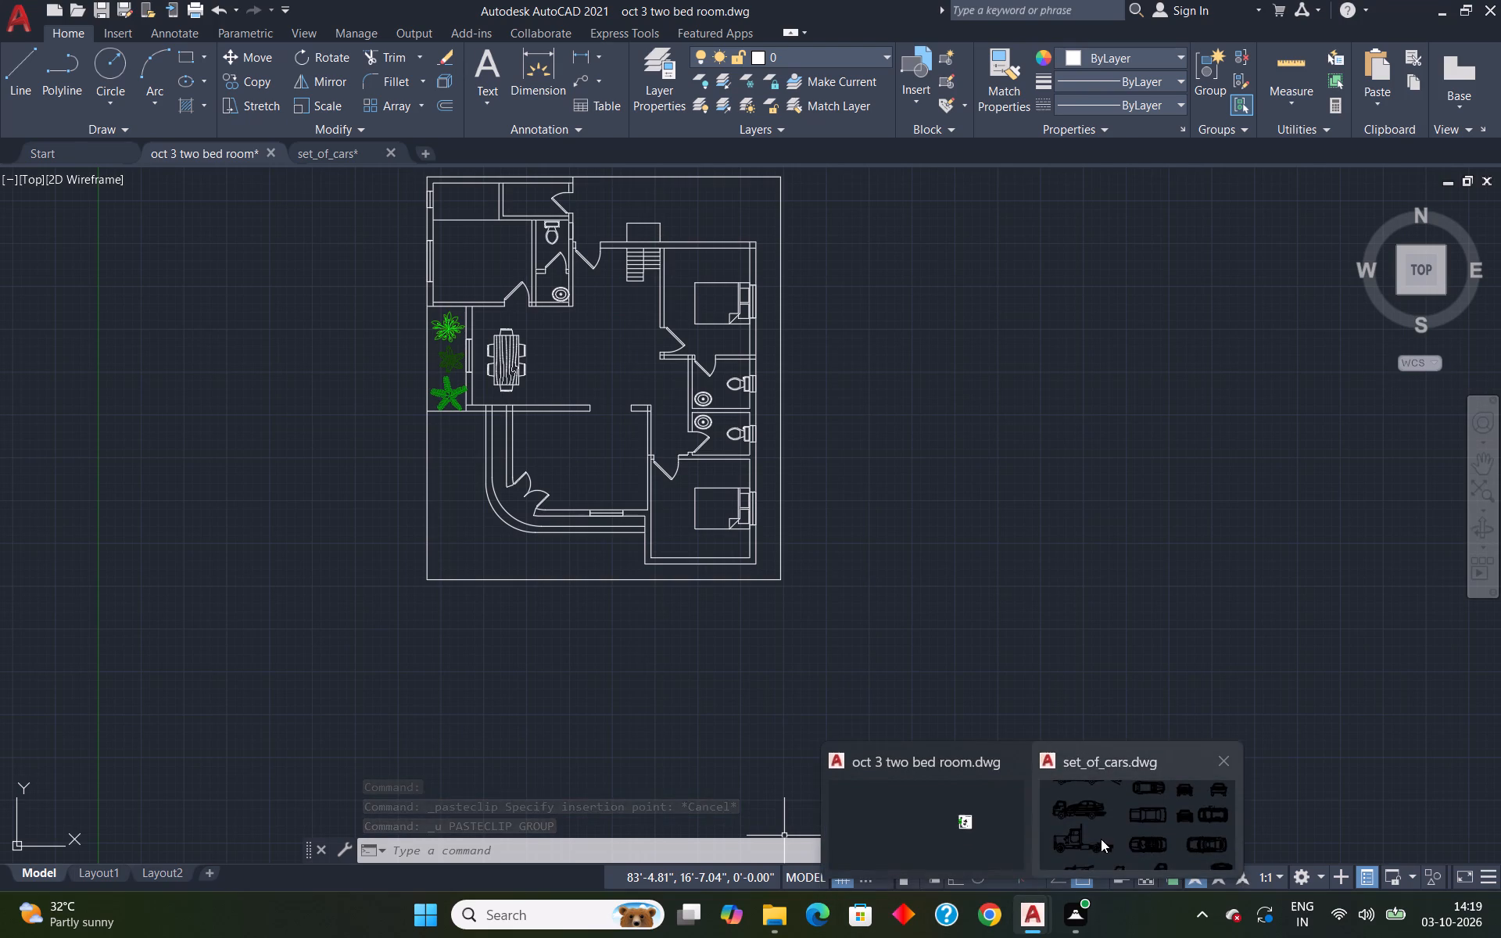
Switch back to set_of_cars and copy the top-view convertible block again.
click(1102, 838)
click(872, 672)
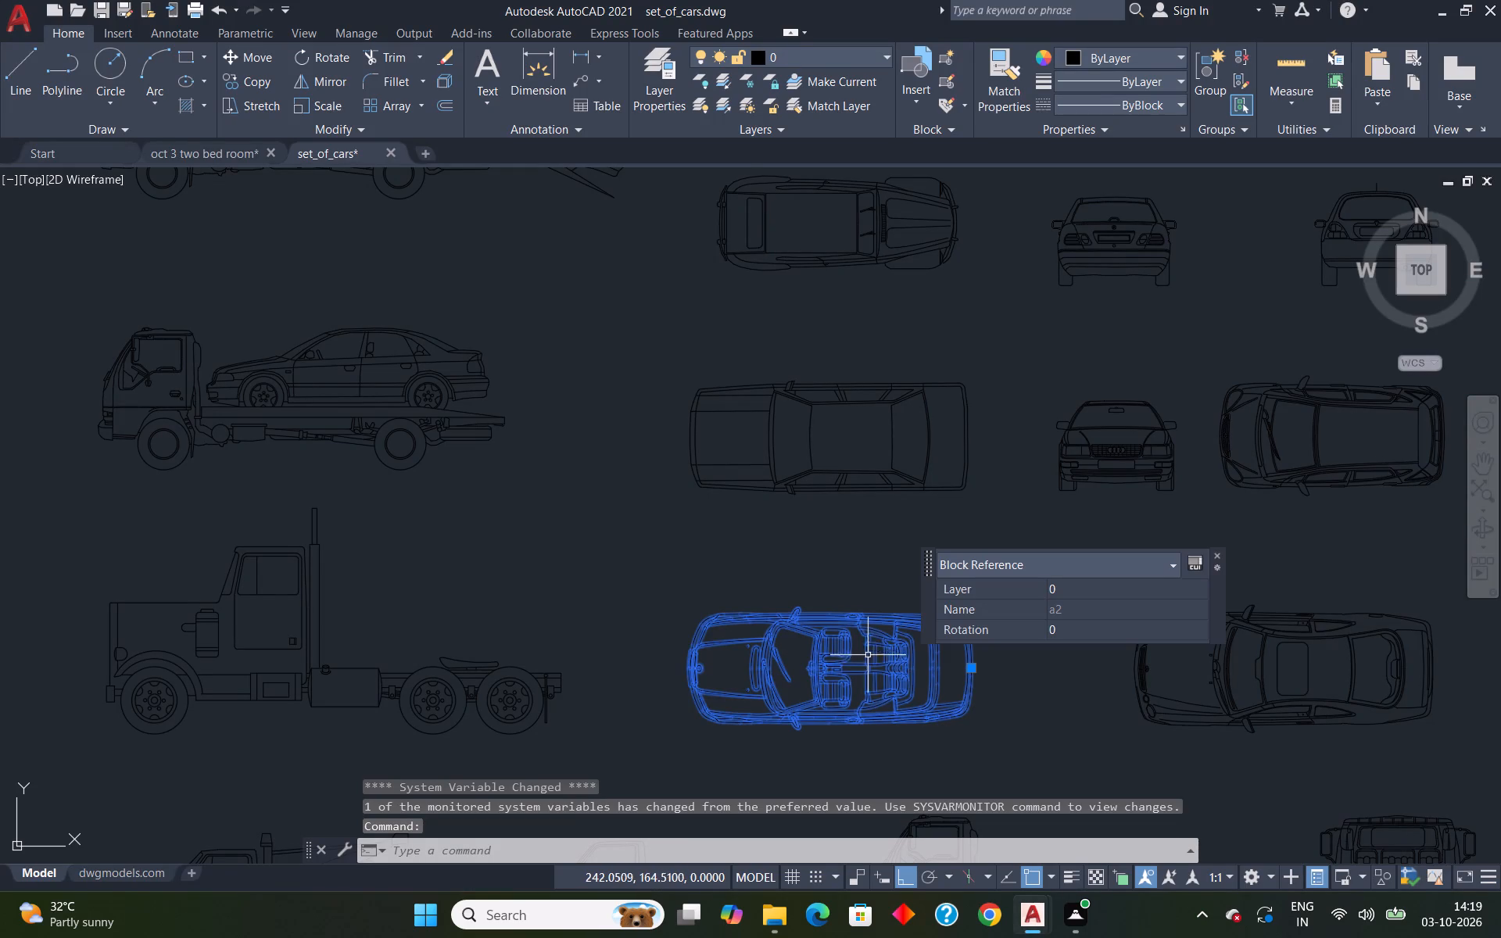
key(ctrl+c)
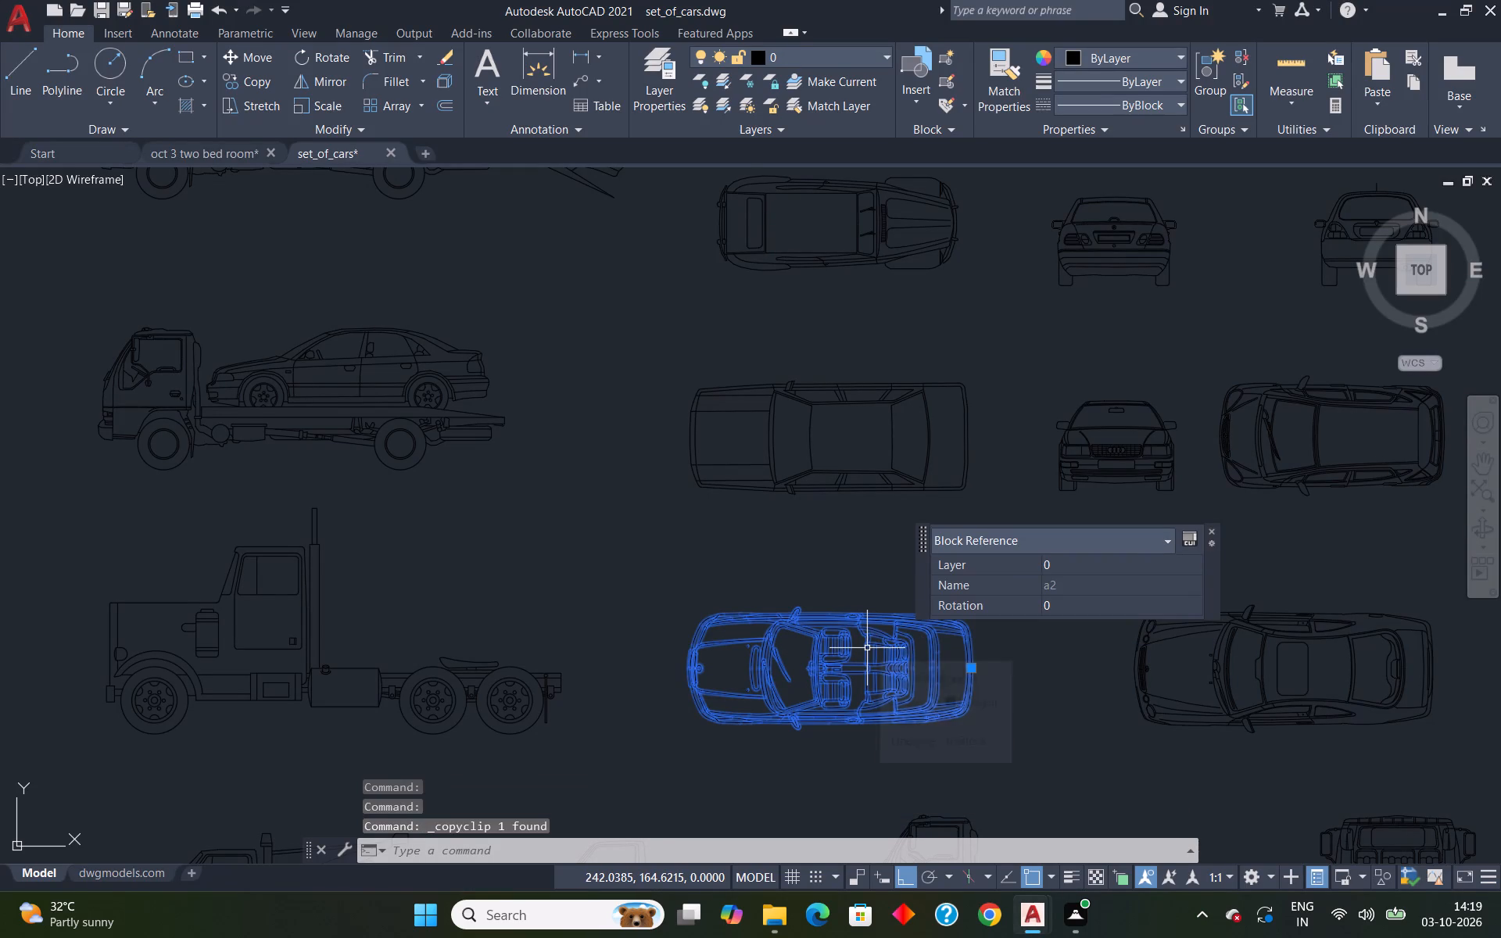
key(ctrl+c)
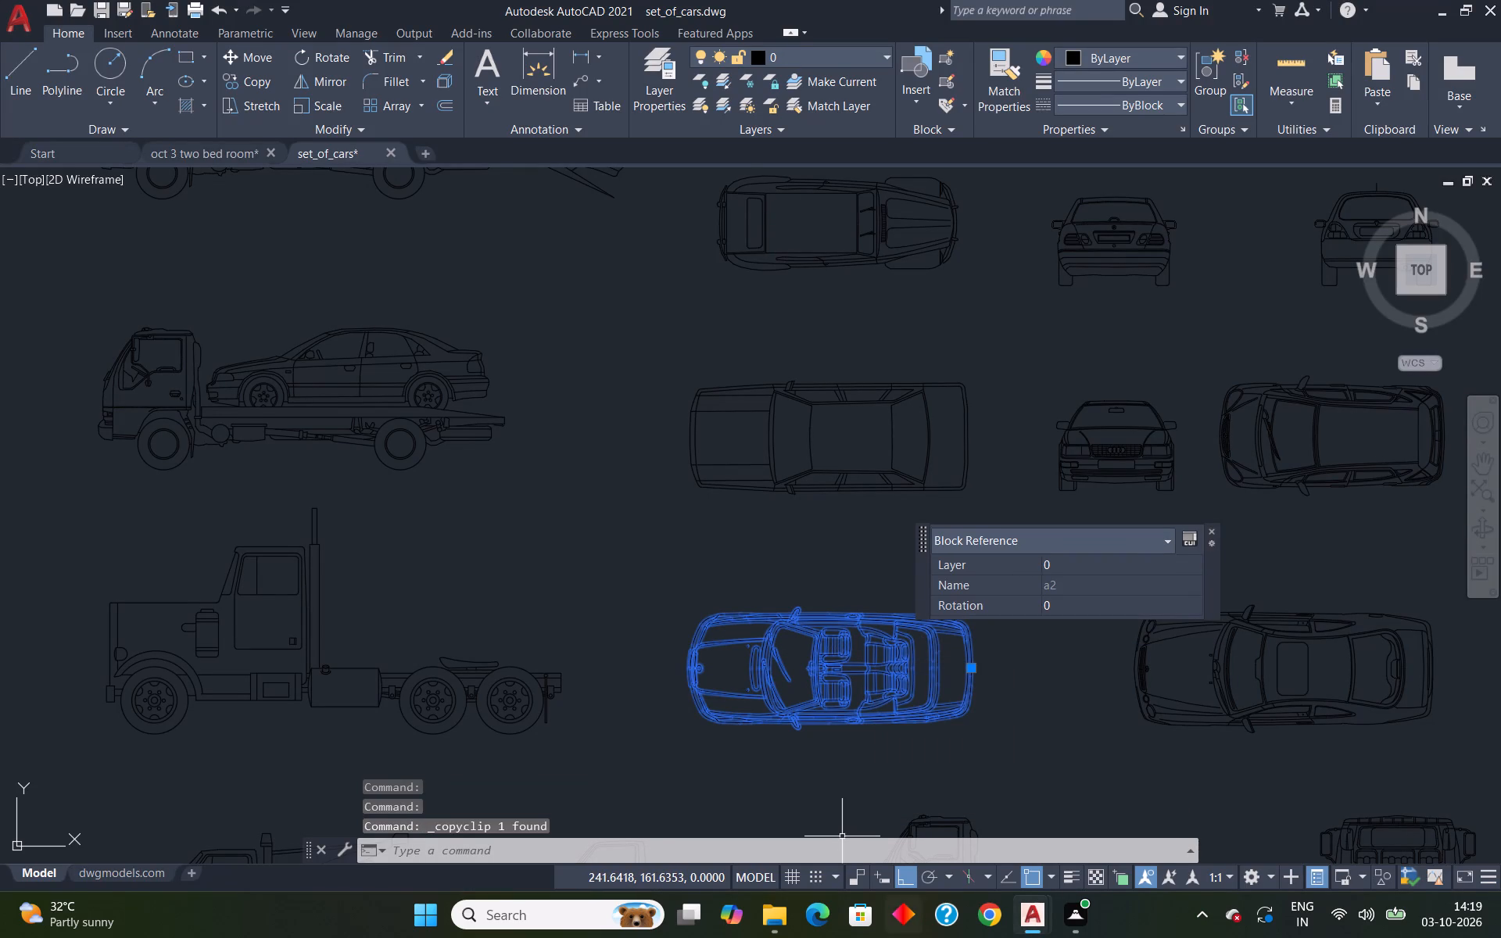
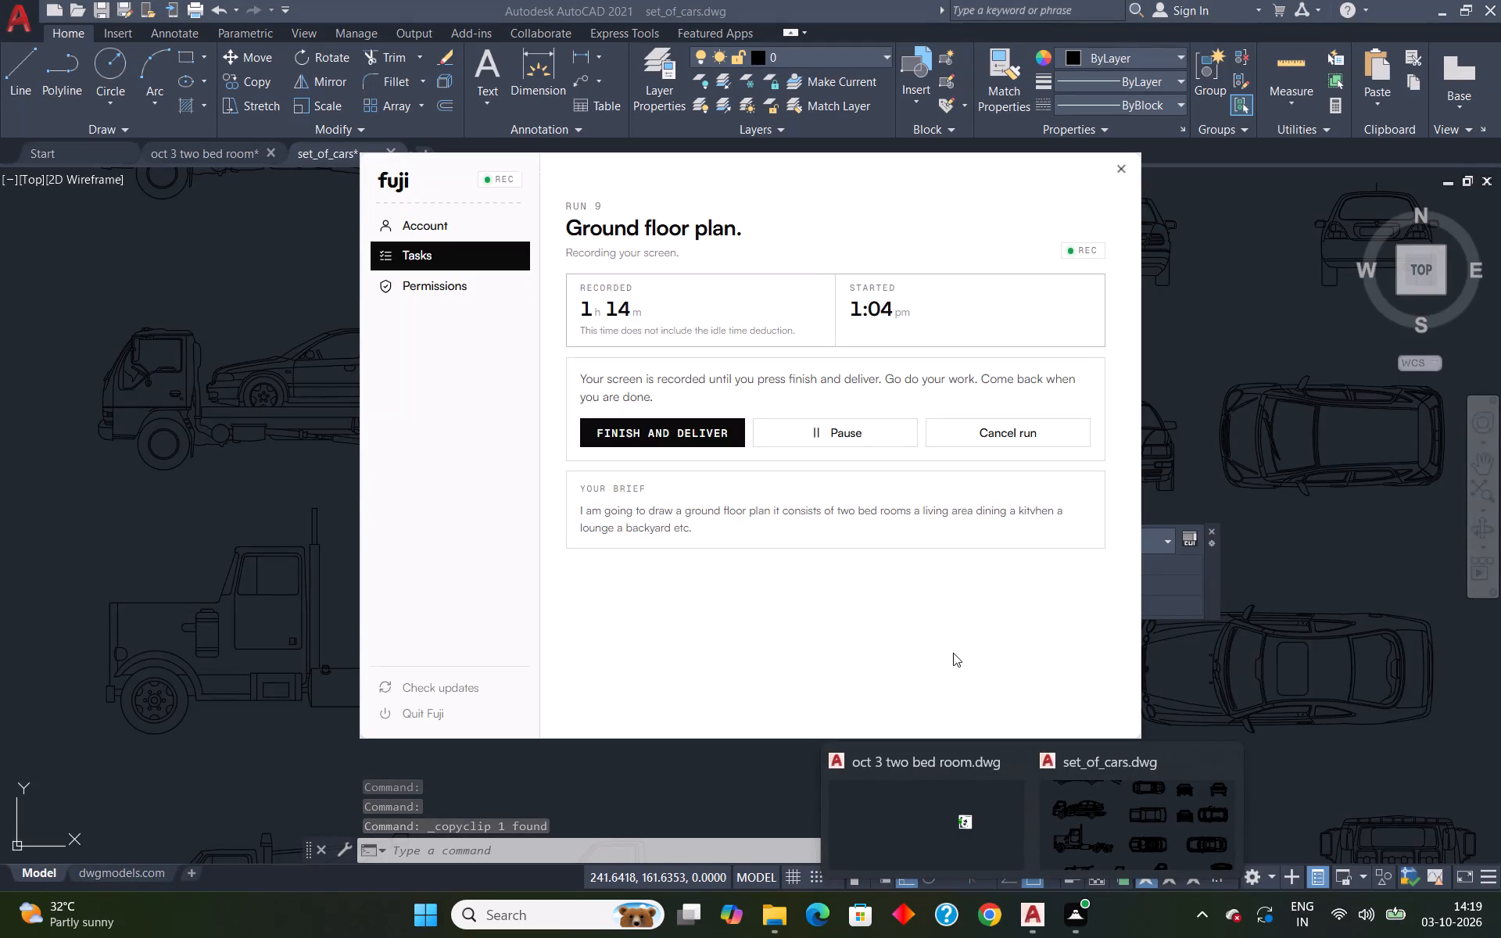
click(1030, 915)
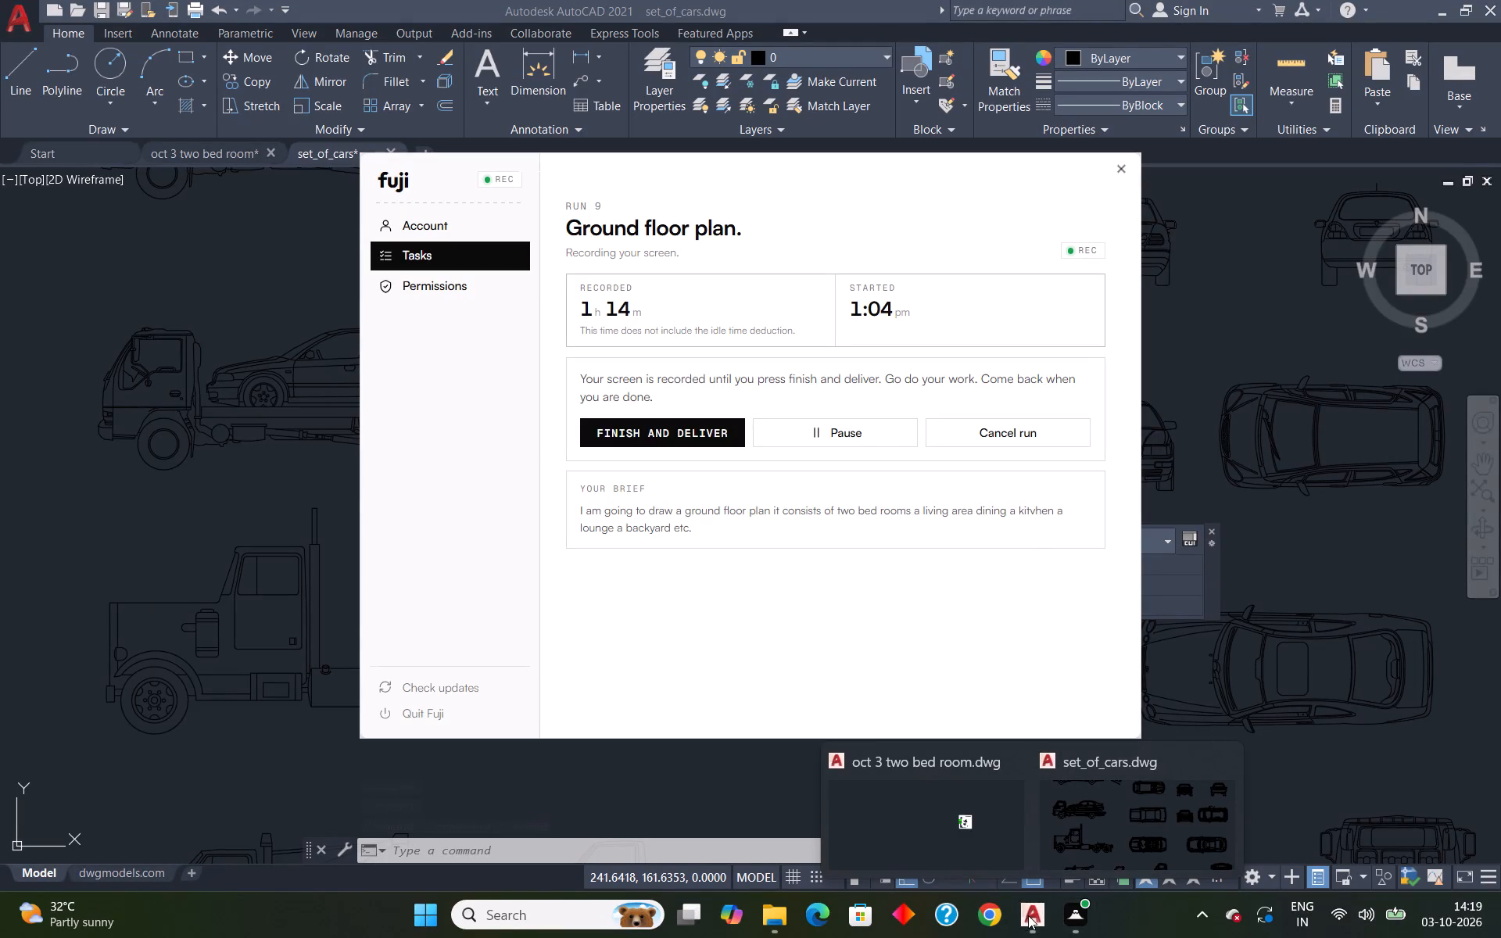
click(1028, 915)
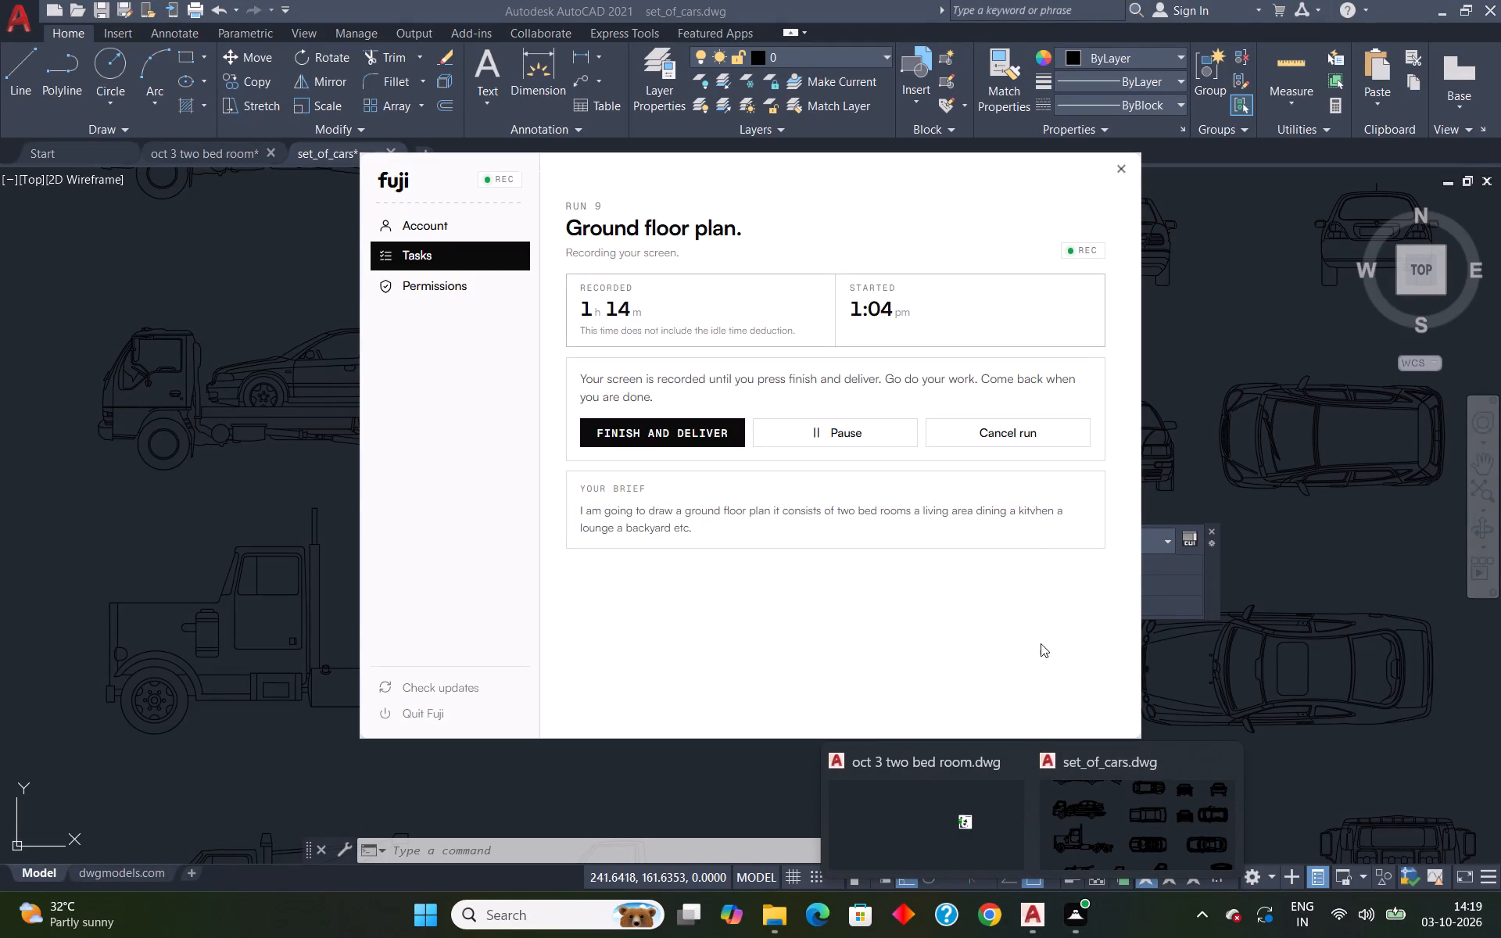
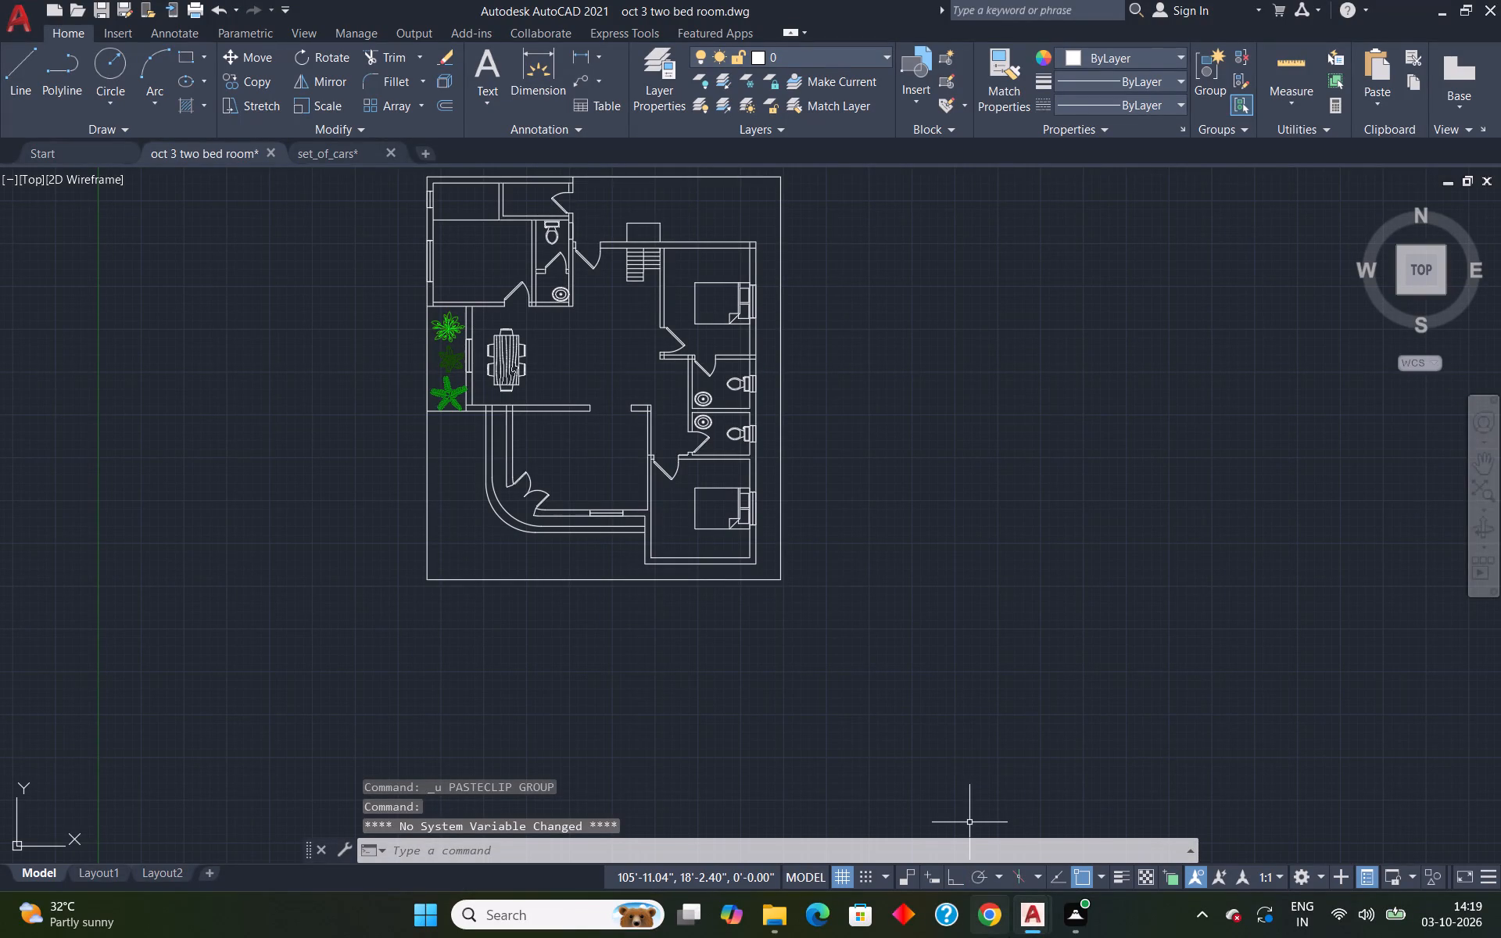
Paste the copied top-view car block into the empty area beside the house plan.
key(ctrl+v)
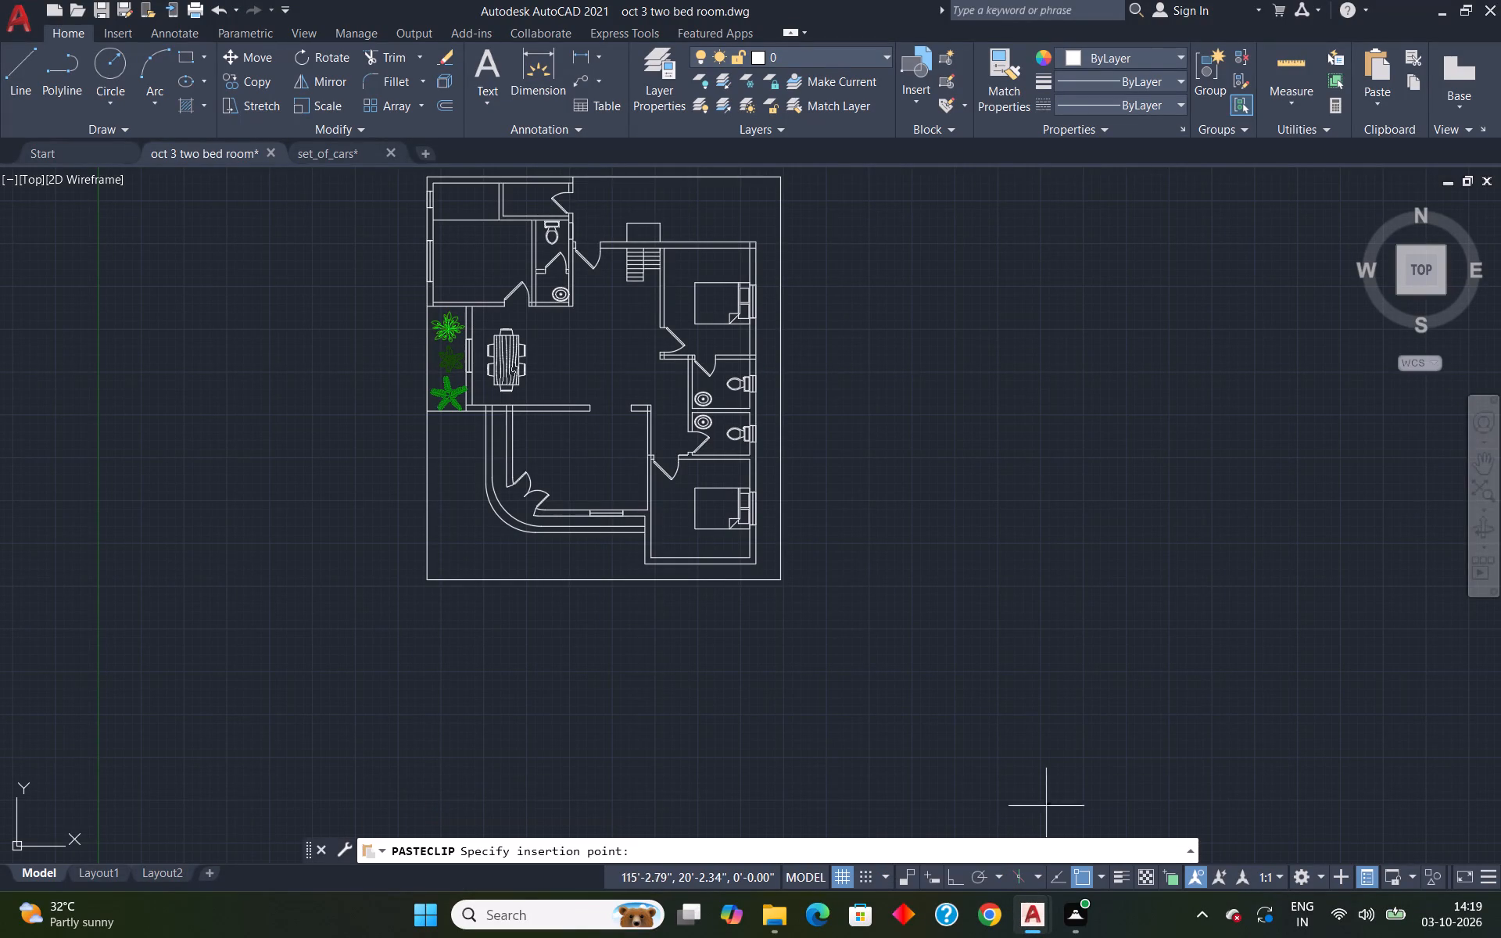
click(1037, 534)
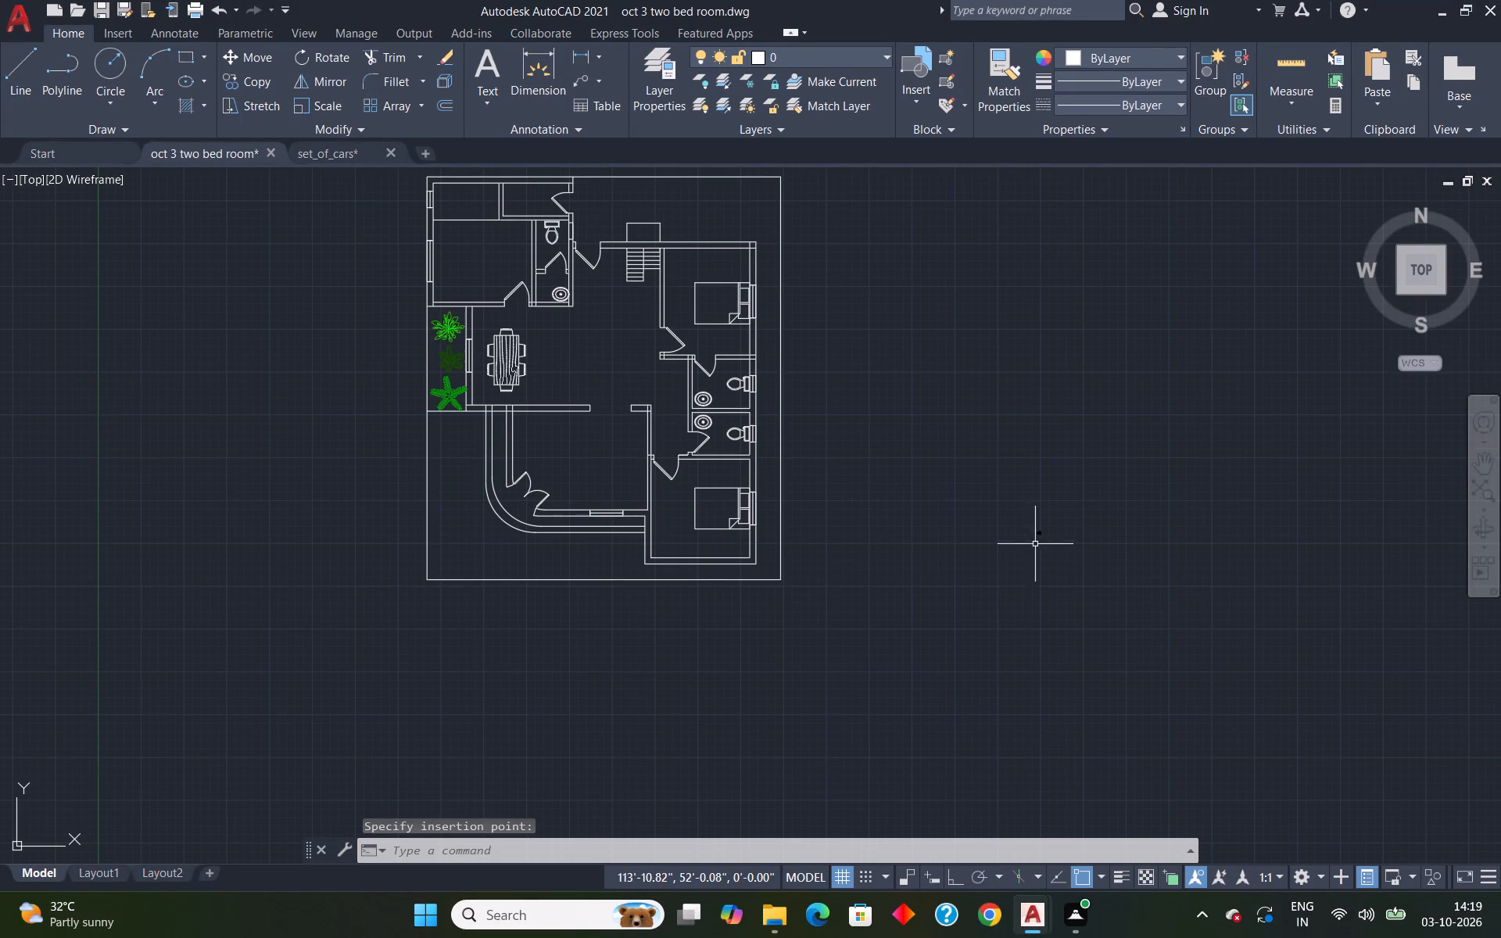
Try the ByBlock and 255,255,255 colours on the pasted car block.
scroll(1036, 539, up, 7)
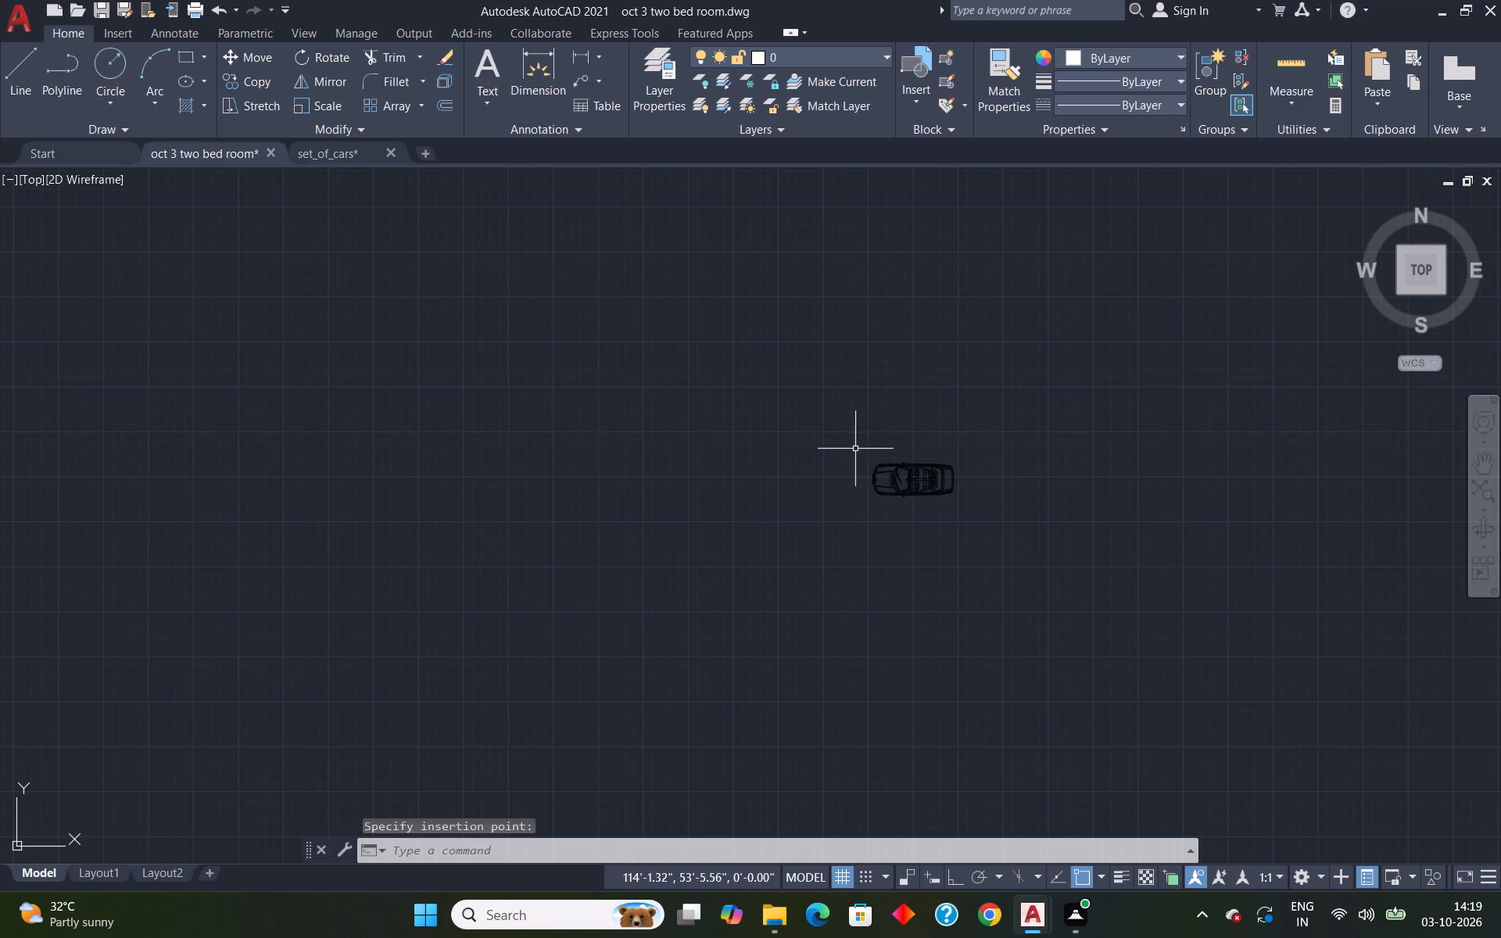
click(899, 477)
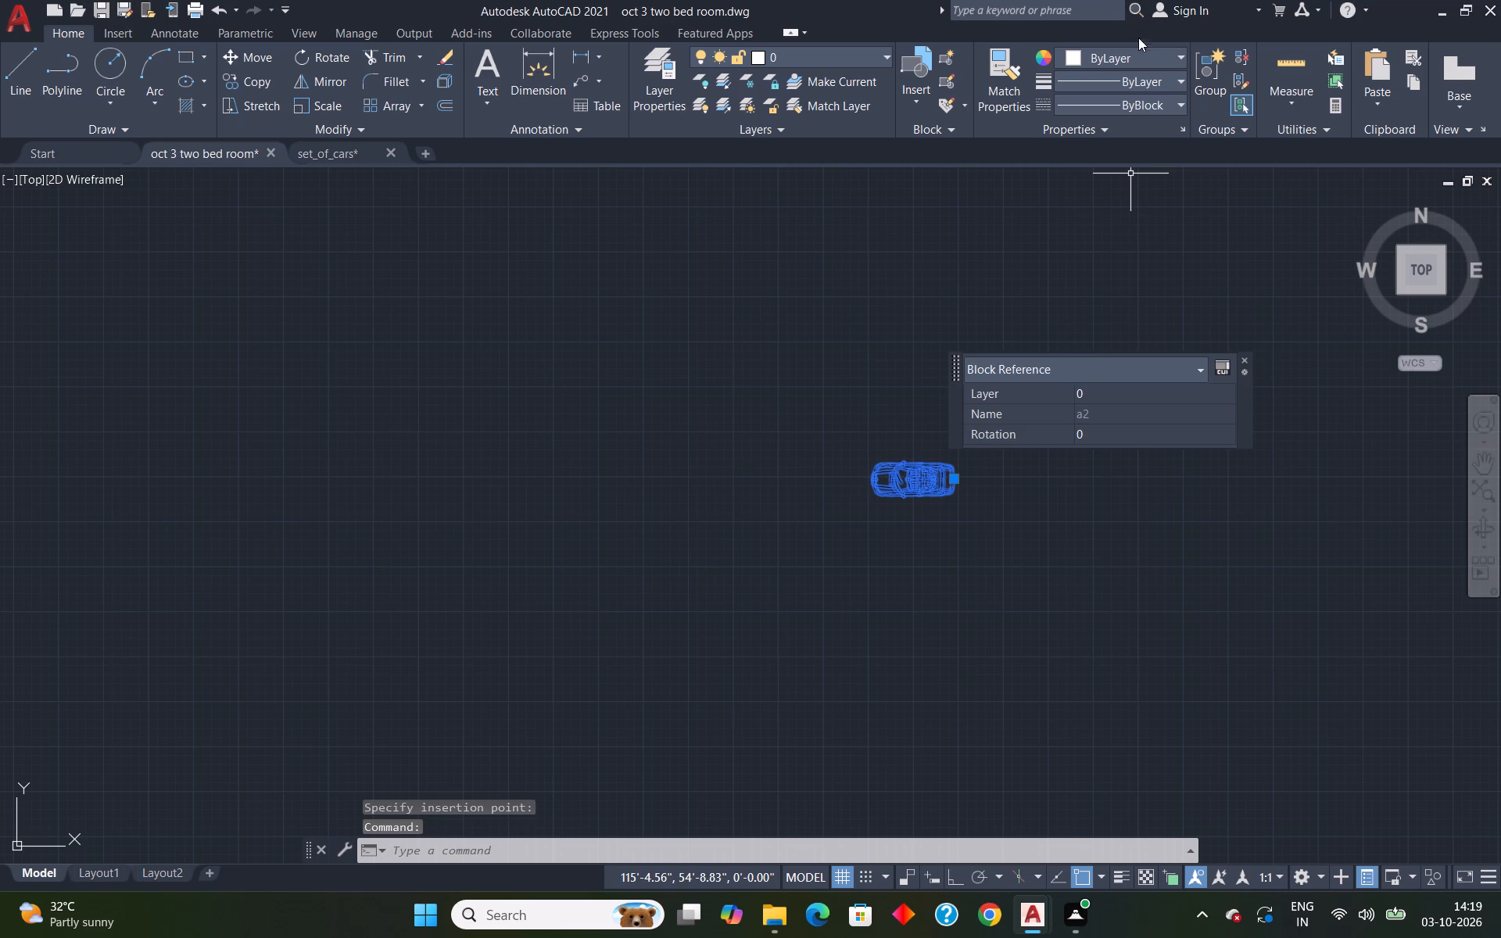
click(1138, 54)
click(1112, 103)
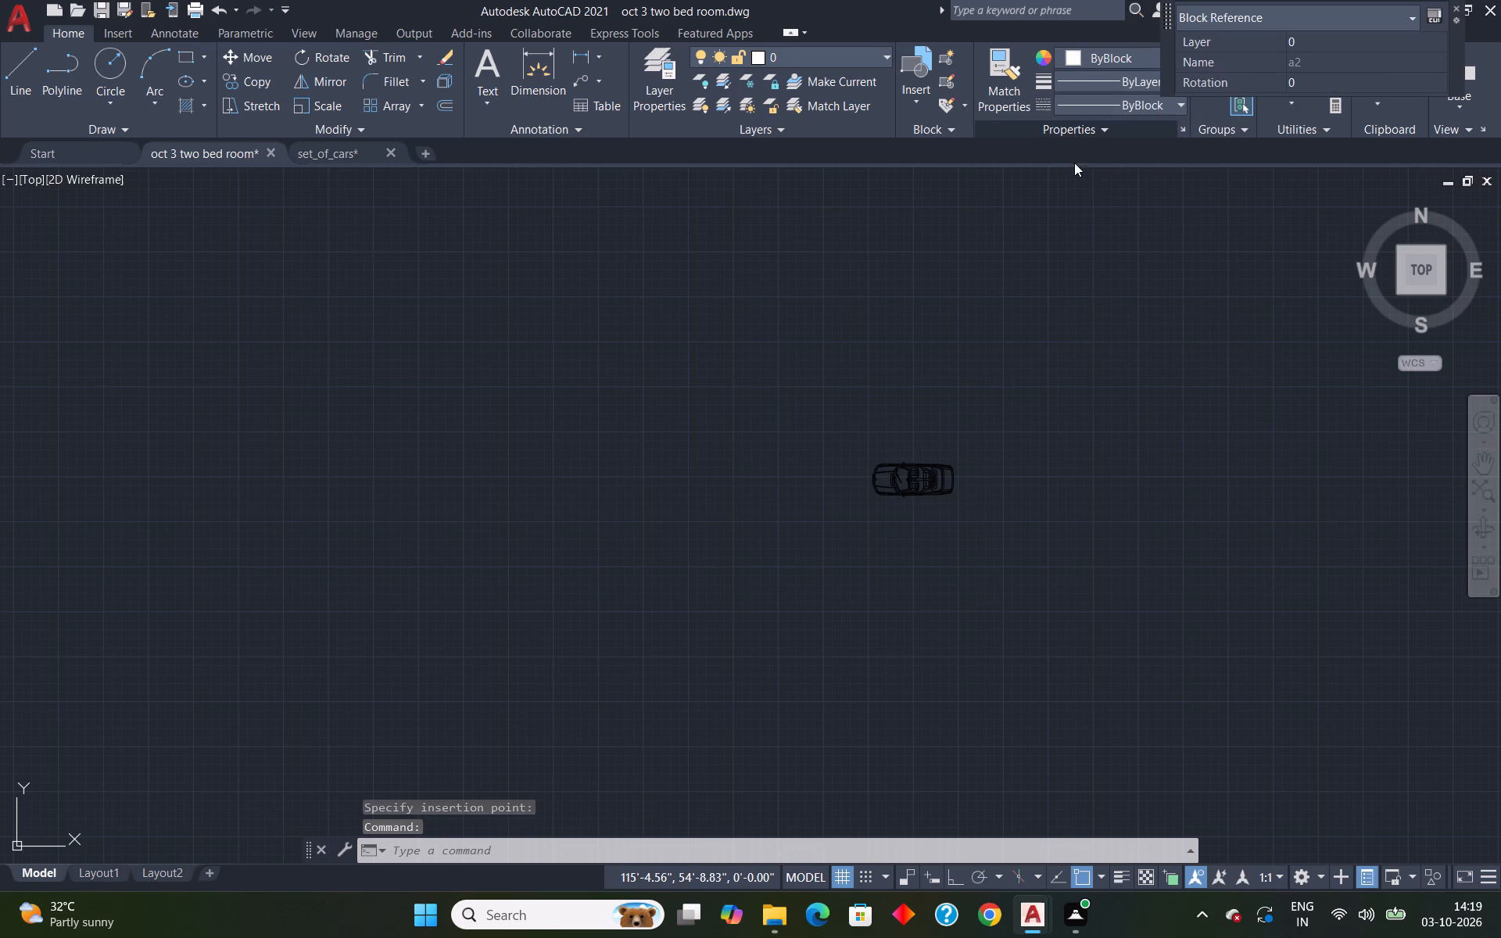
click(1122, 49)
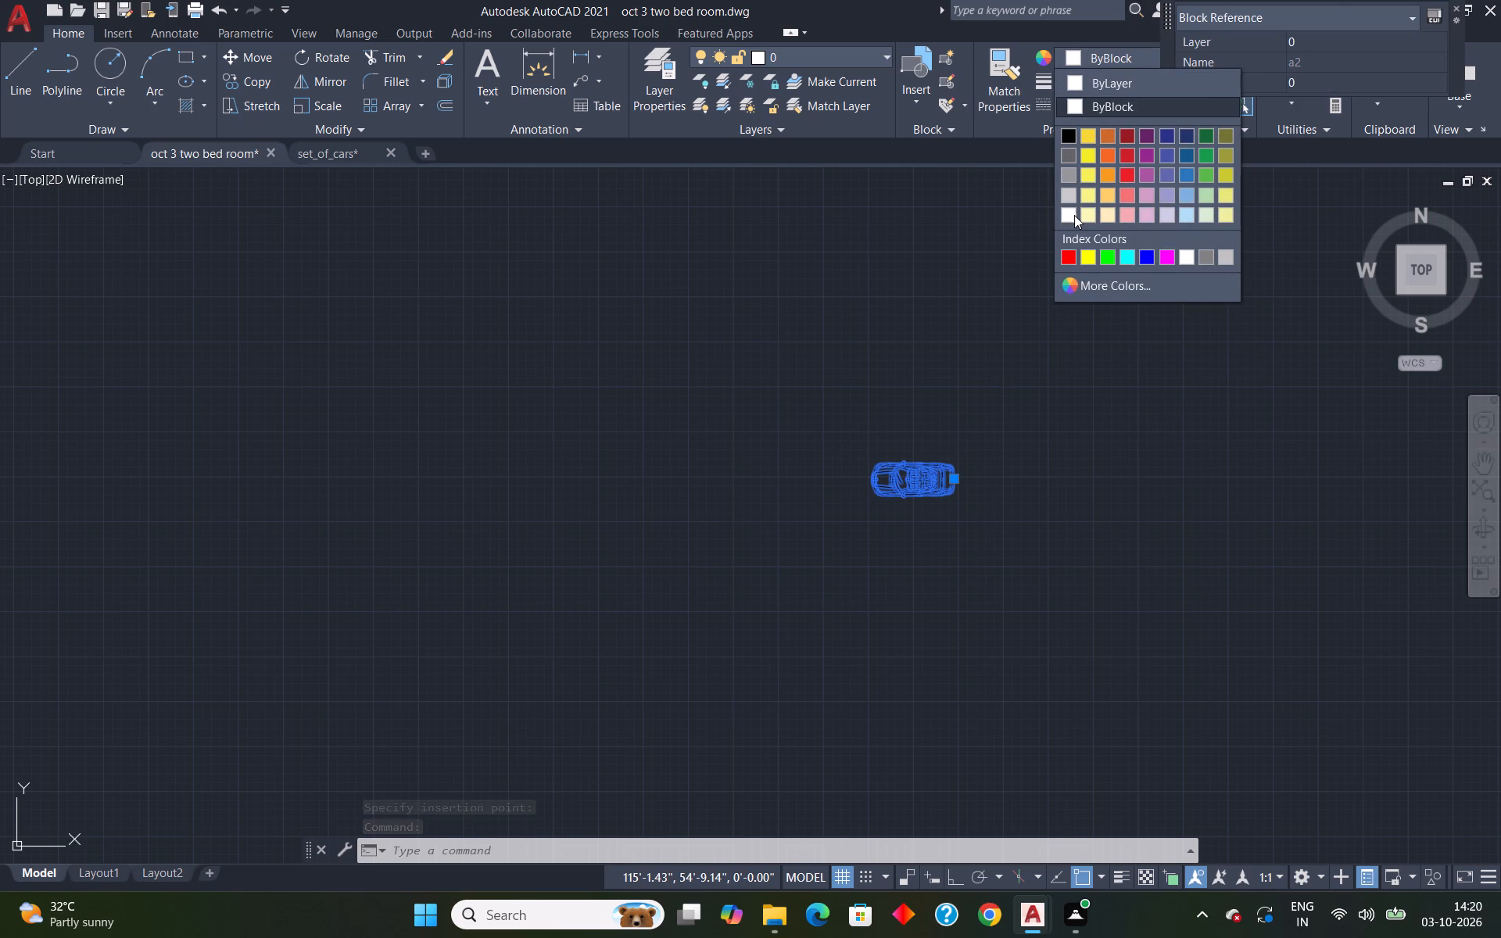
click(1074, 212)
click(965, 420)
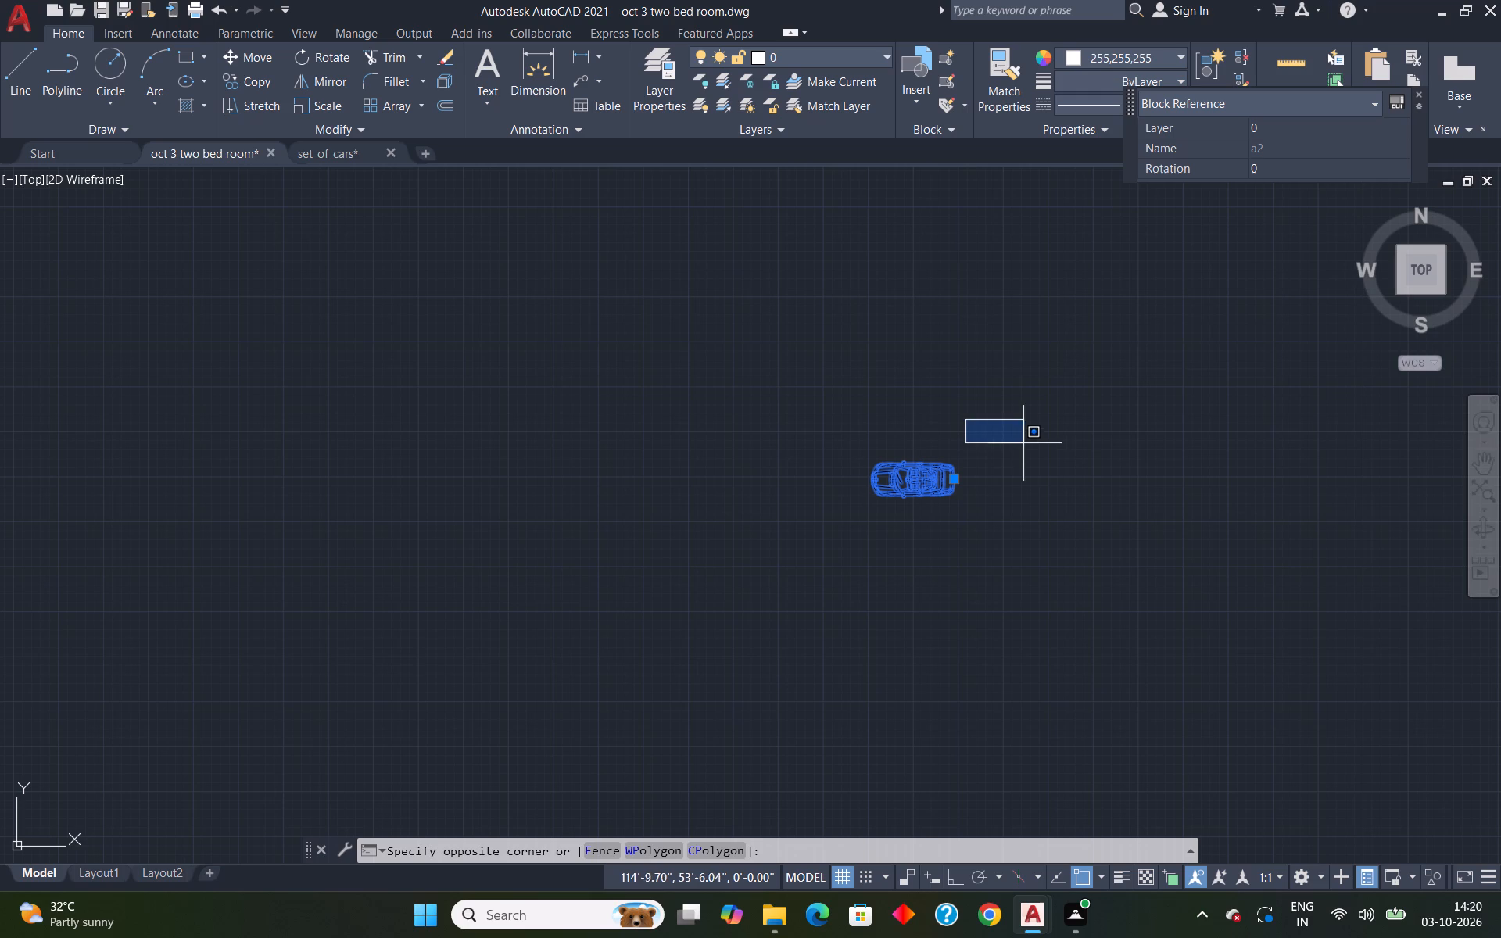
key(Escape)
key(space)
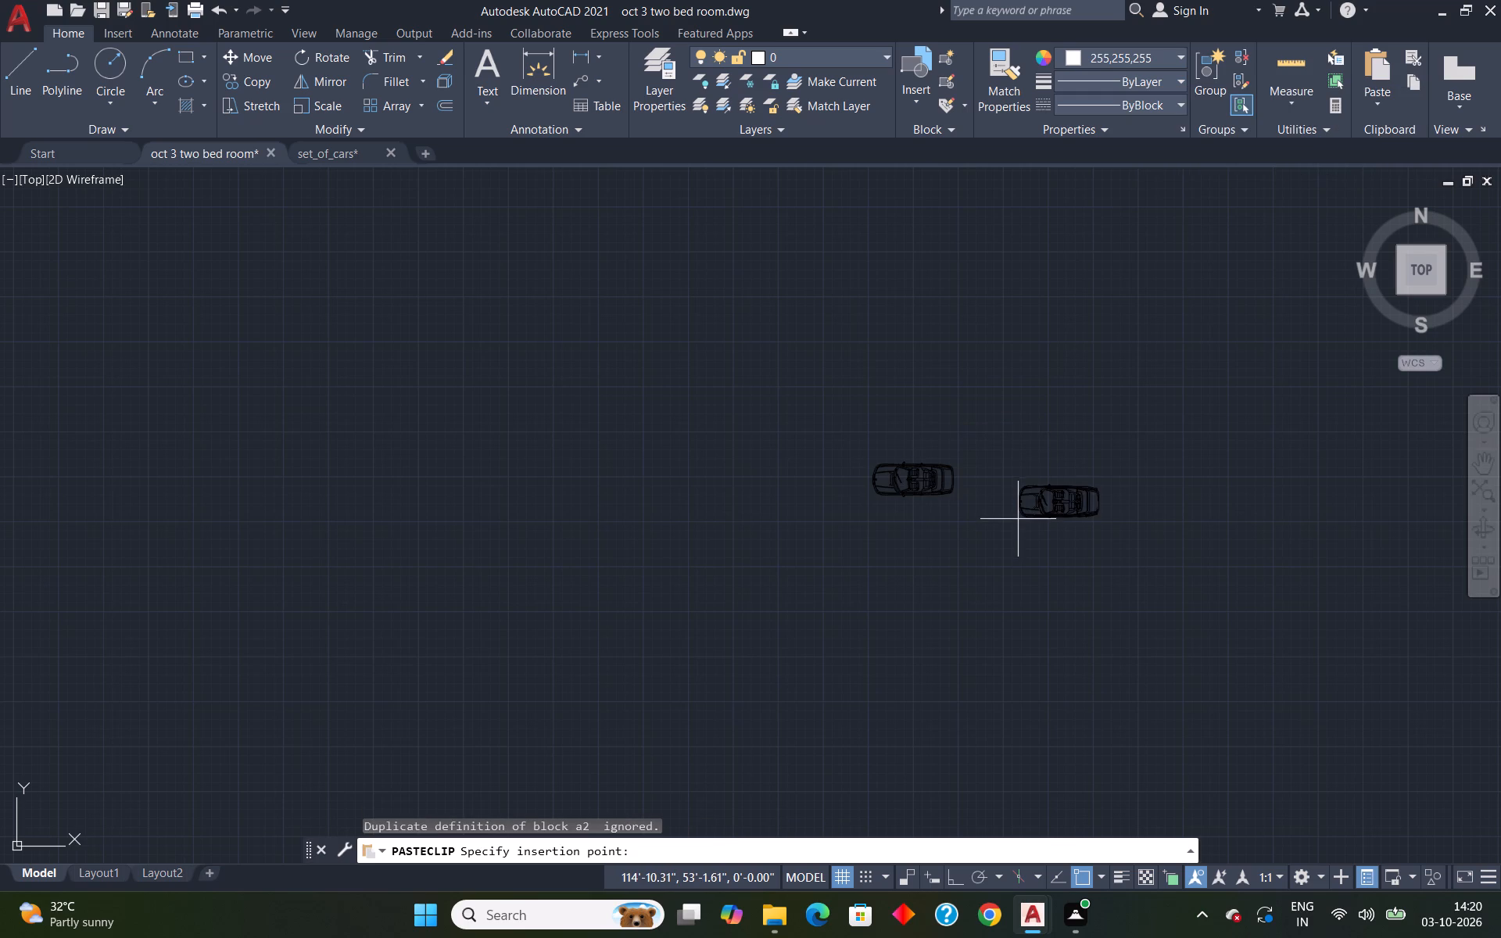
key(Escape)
Scale the tiny car block up freehand about a base point on its body.
scroll(1064, 380, down, 4)
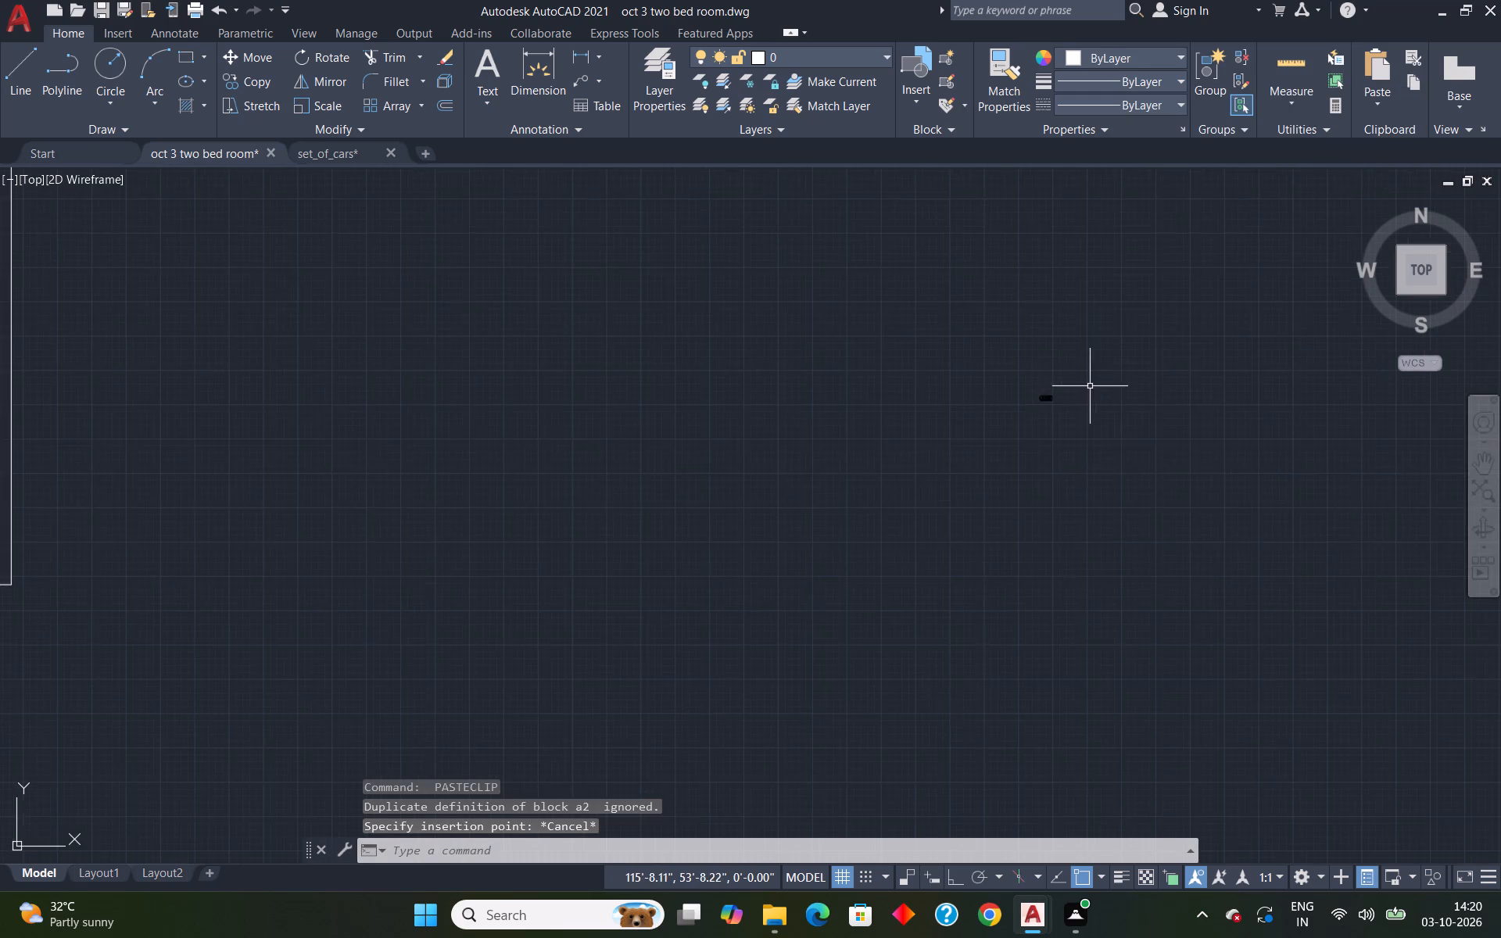
scroll(1092, 384, down, 4)
scroll(1183, 397, down, 2)
scroll(1151, 406, up, 1)
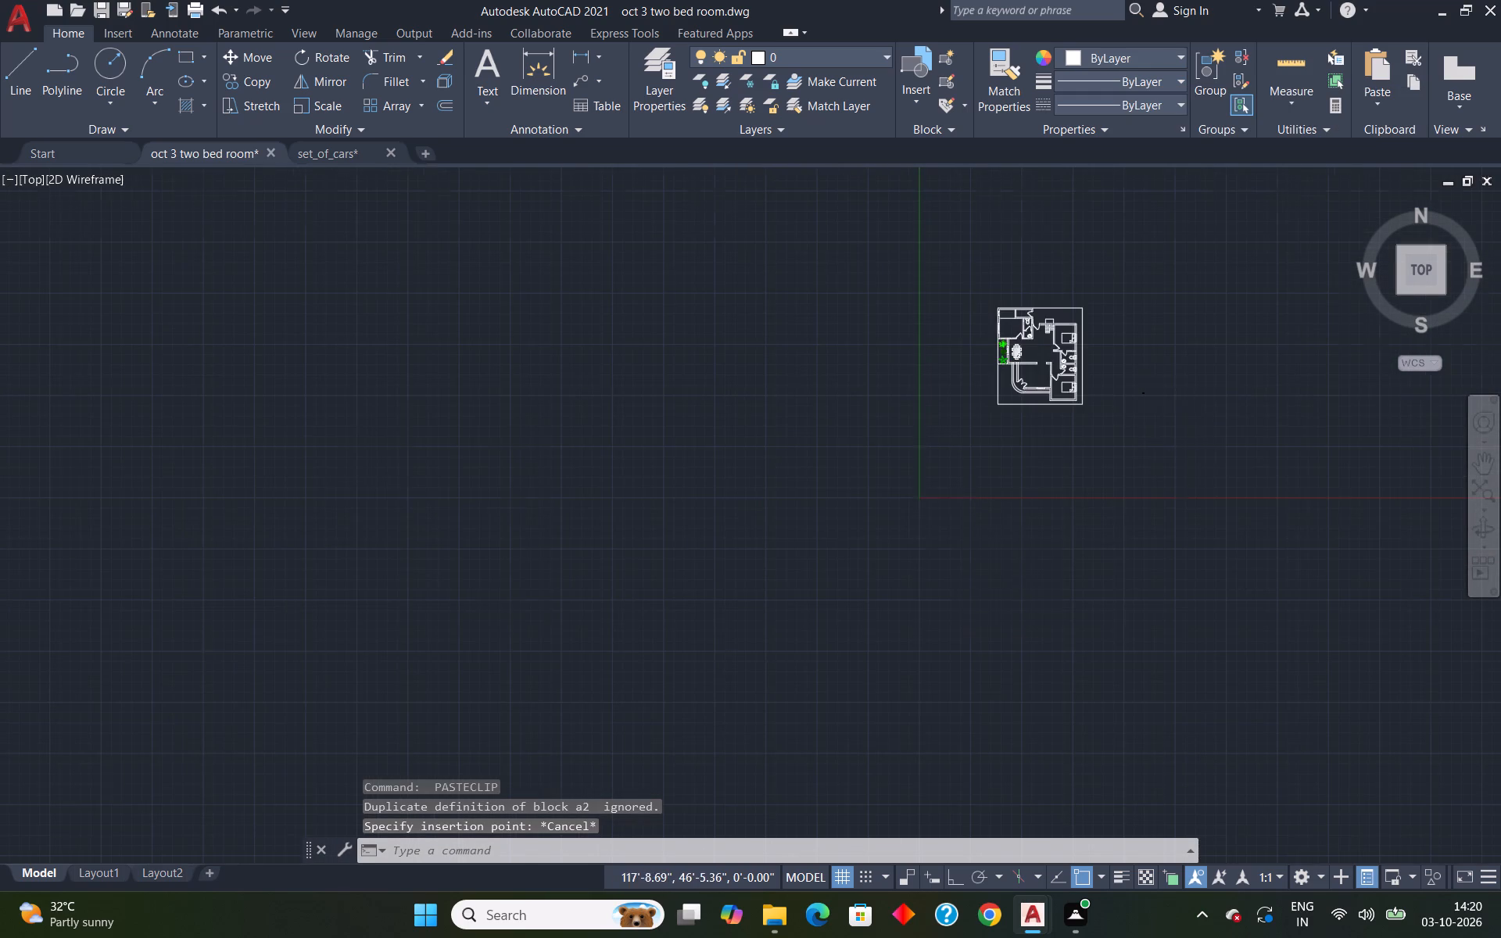
scroll(1151, 406, up, 3)
drag(1039, 285, 1079, 282)
click(1134, 380)
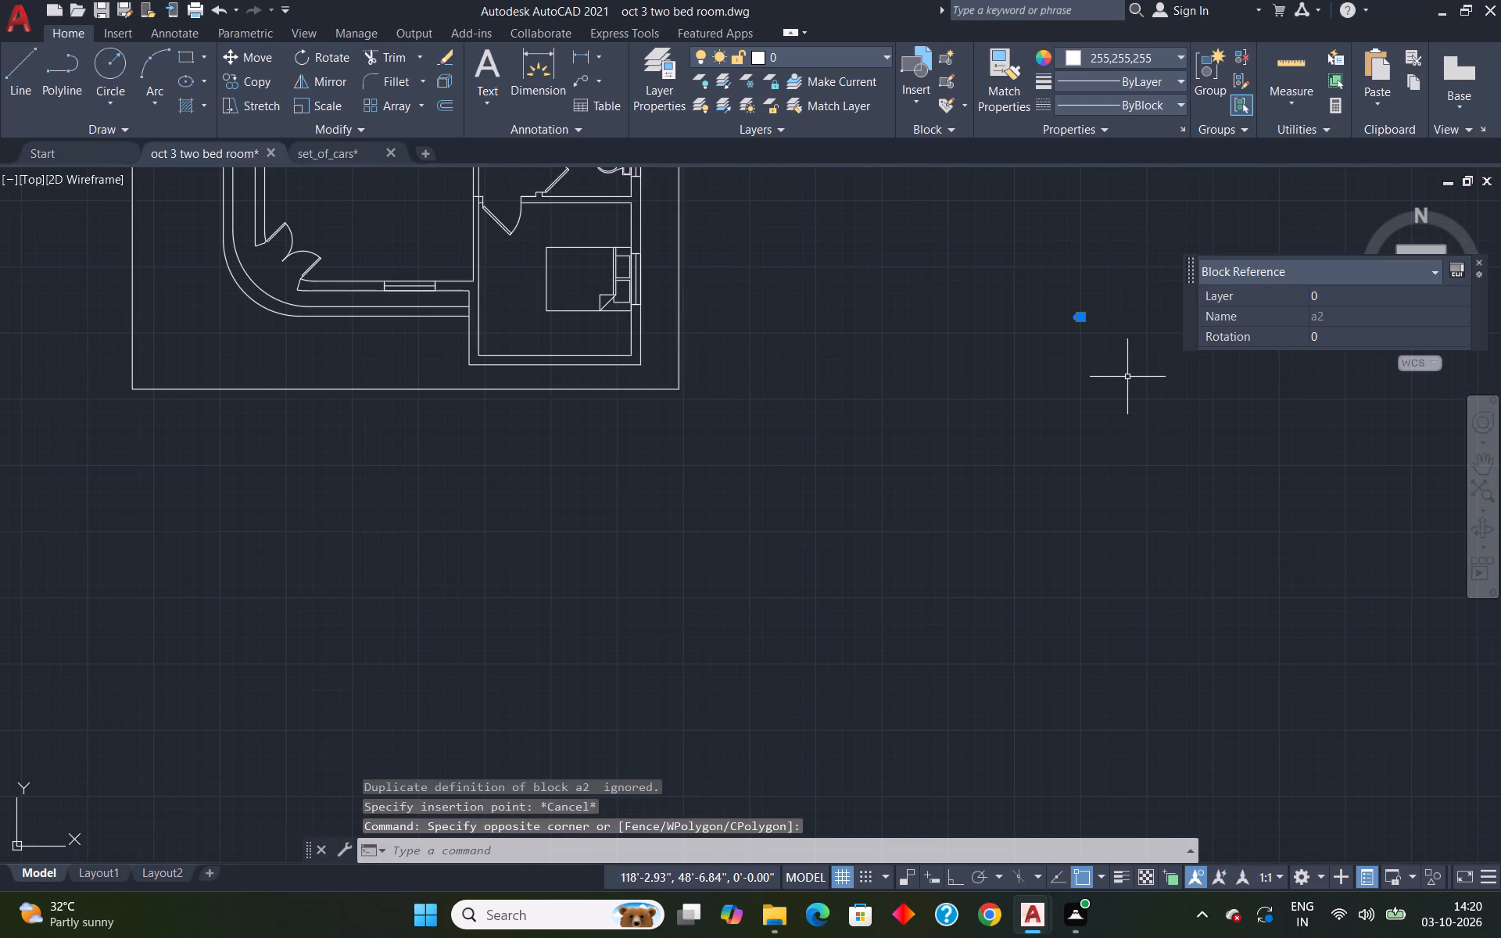
text(sc)
key(Return)
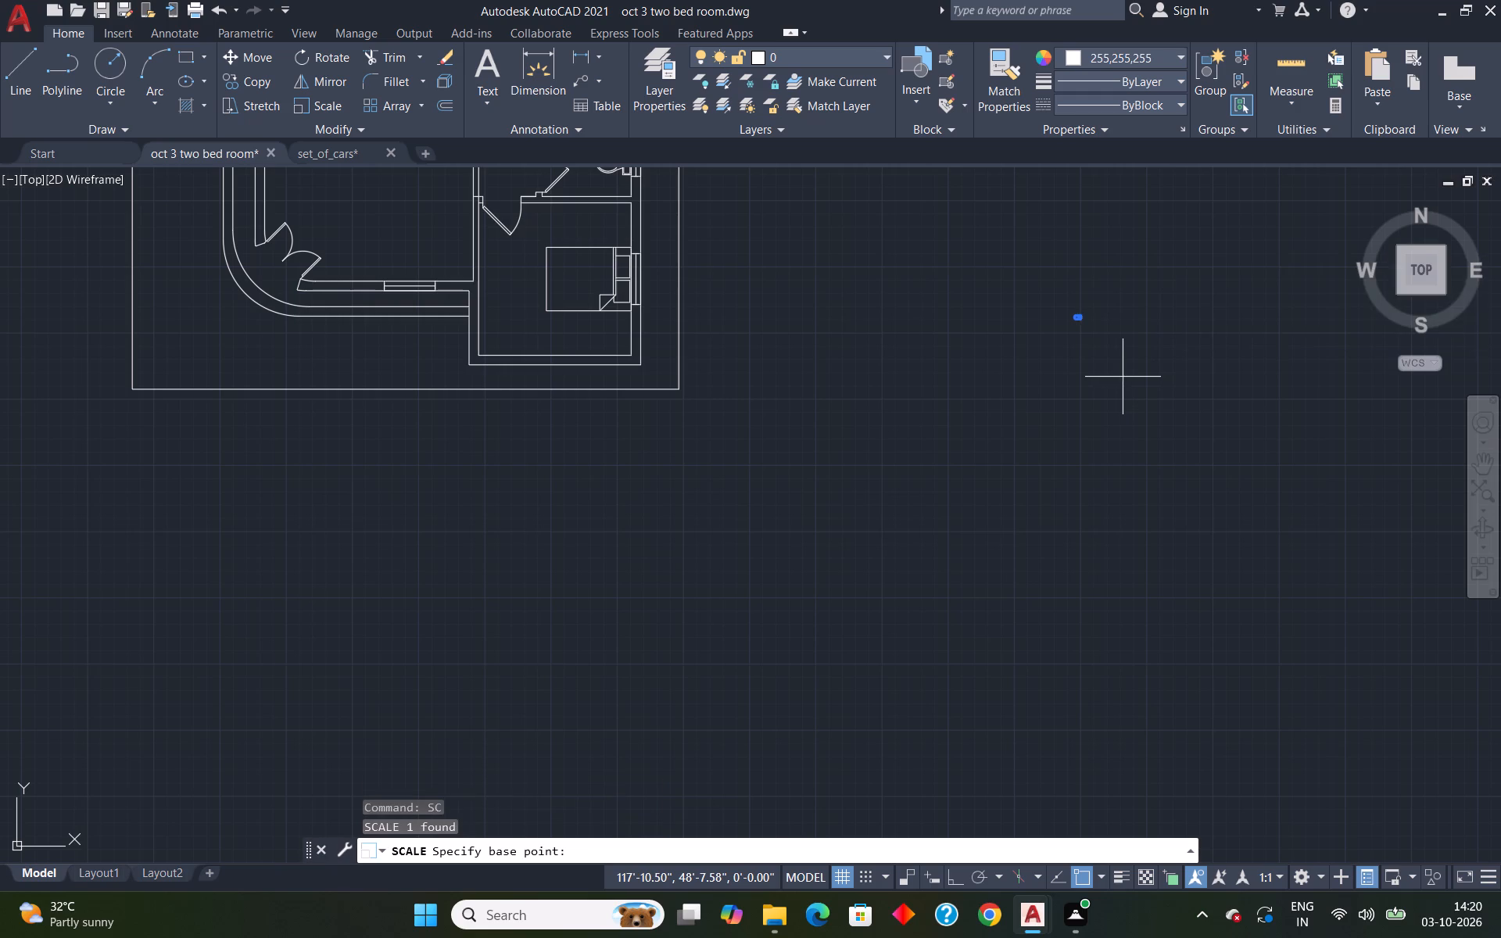
scroll(1076, 308, up, 5)
click(1037, 417)
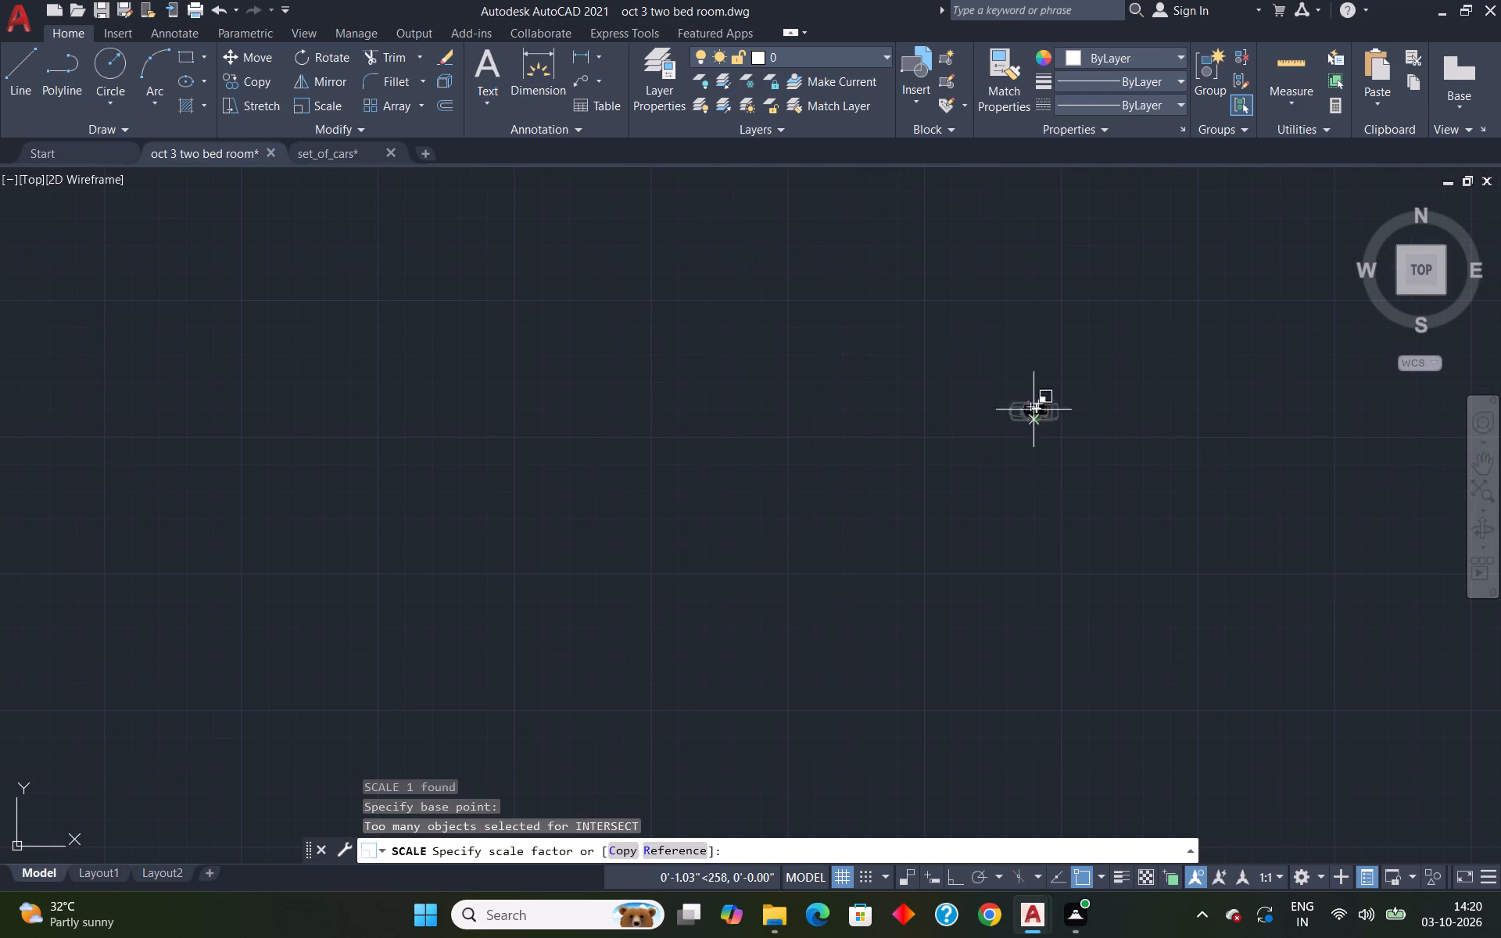
click(1054, 184)
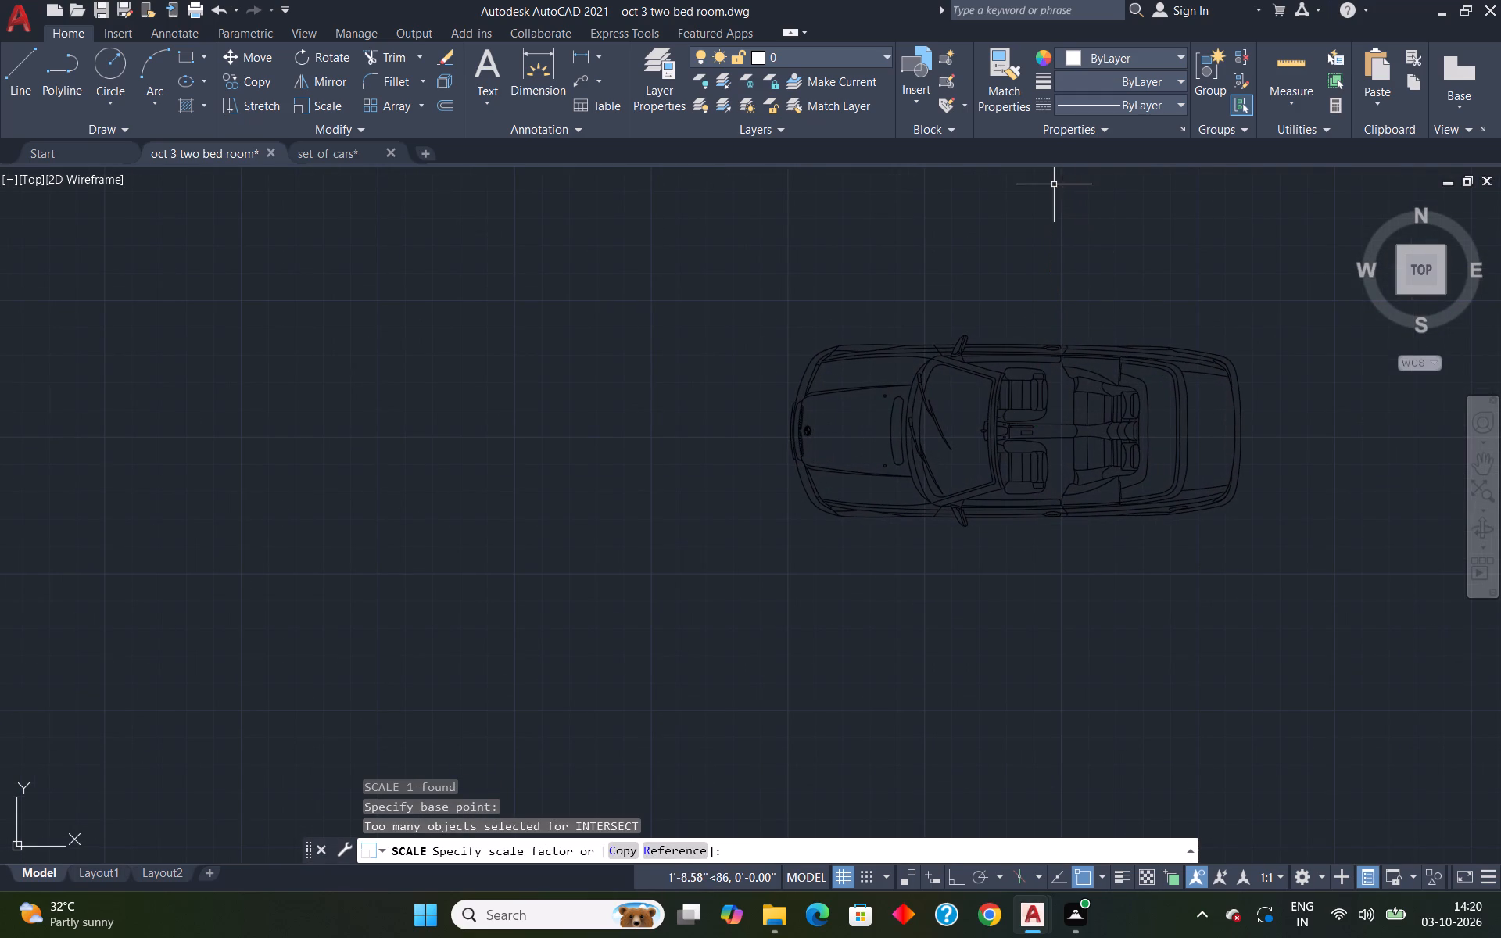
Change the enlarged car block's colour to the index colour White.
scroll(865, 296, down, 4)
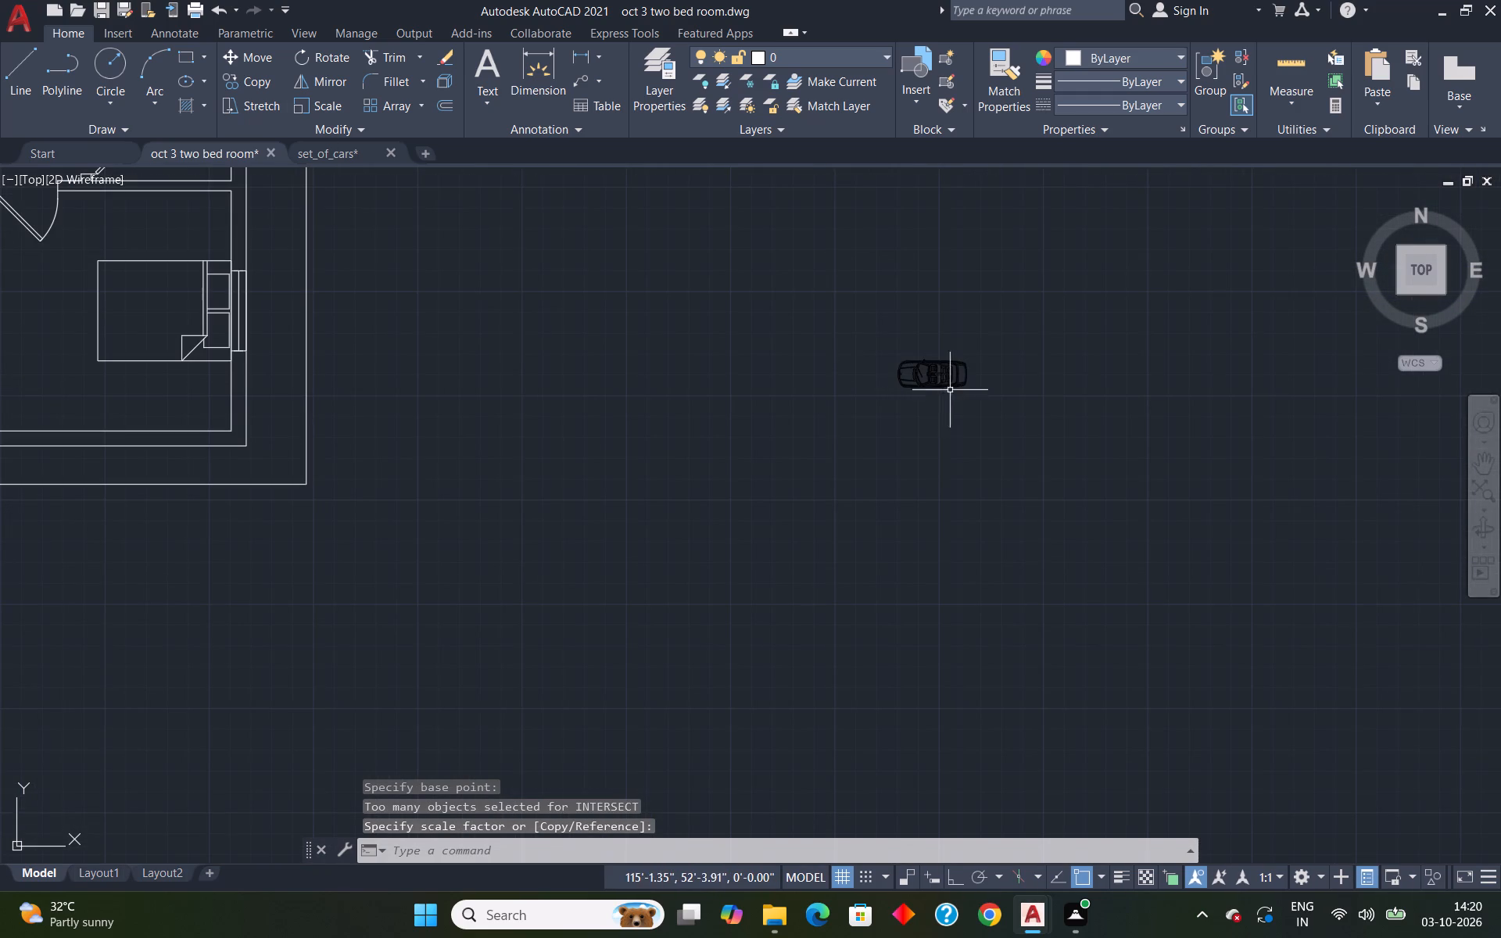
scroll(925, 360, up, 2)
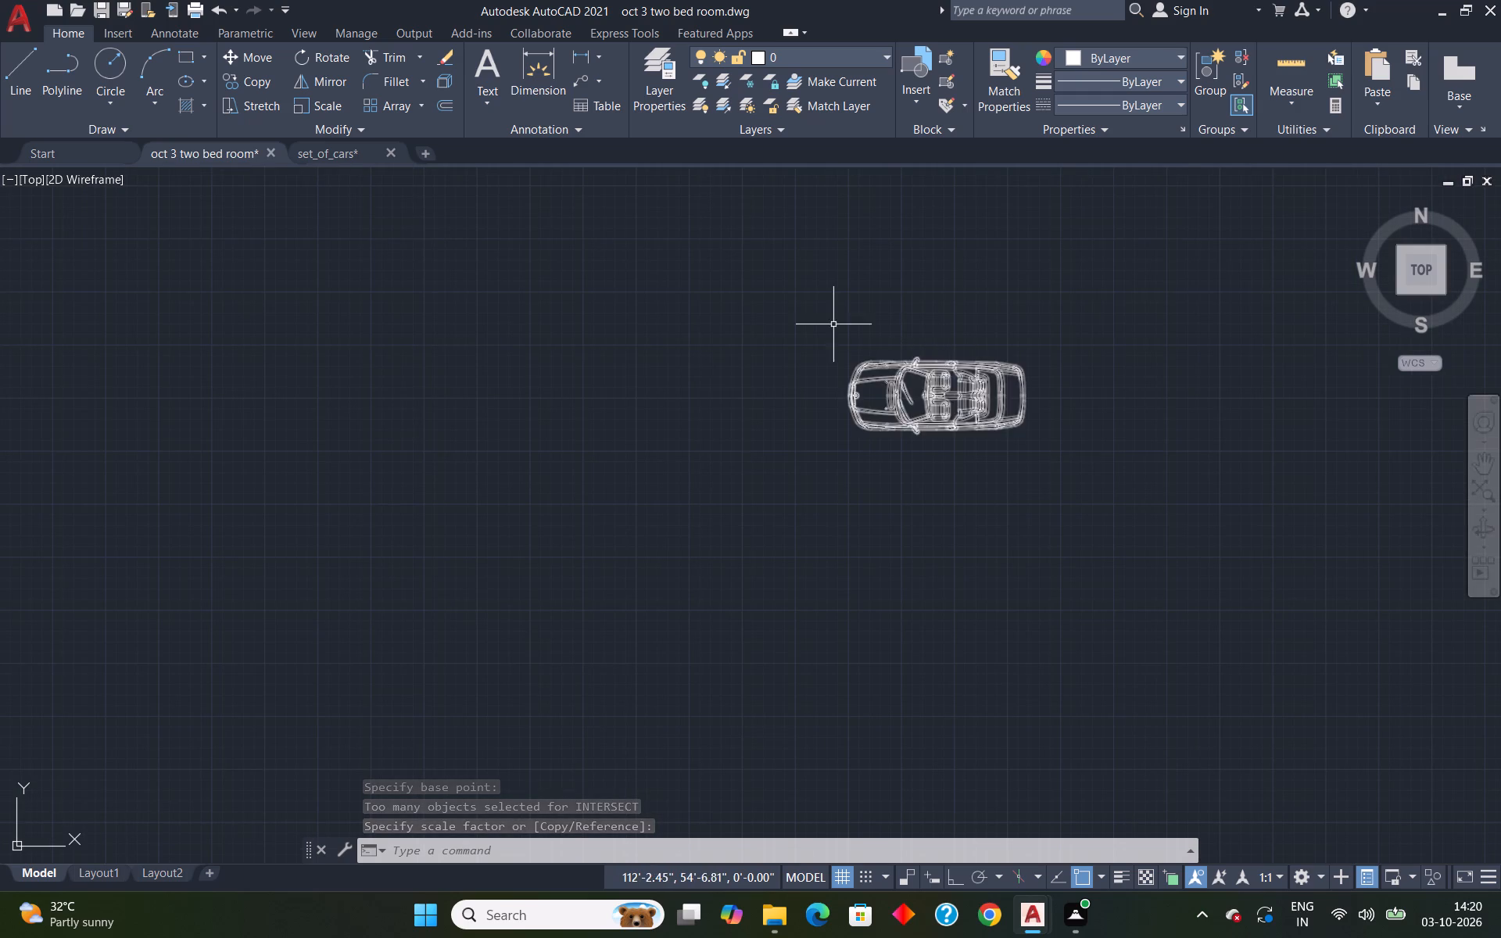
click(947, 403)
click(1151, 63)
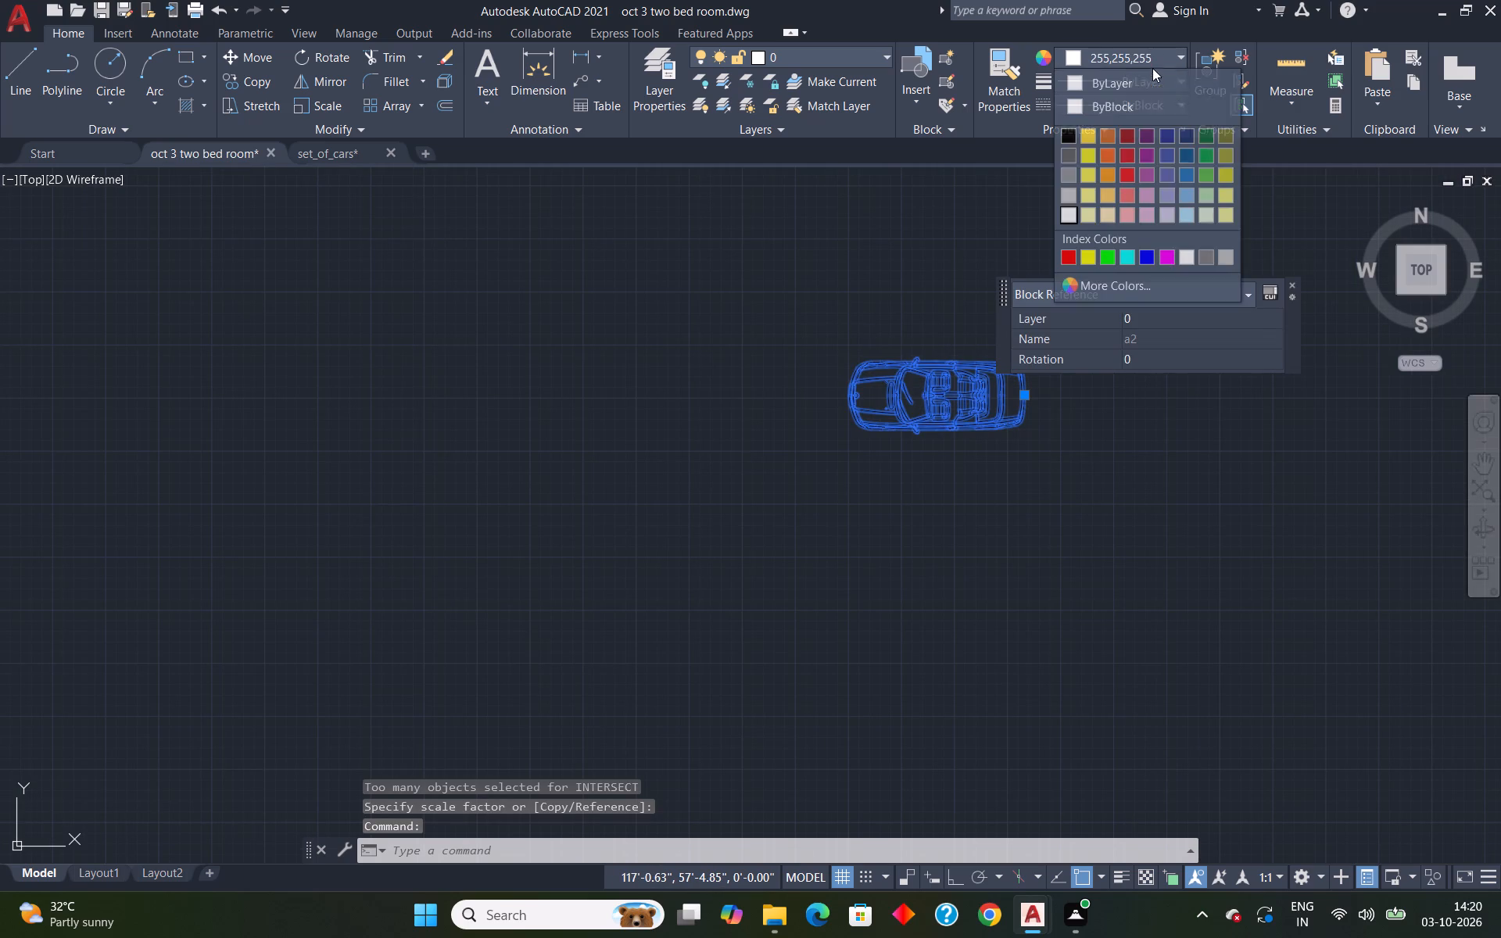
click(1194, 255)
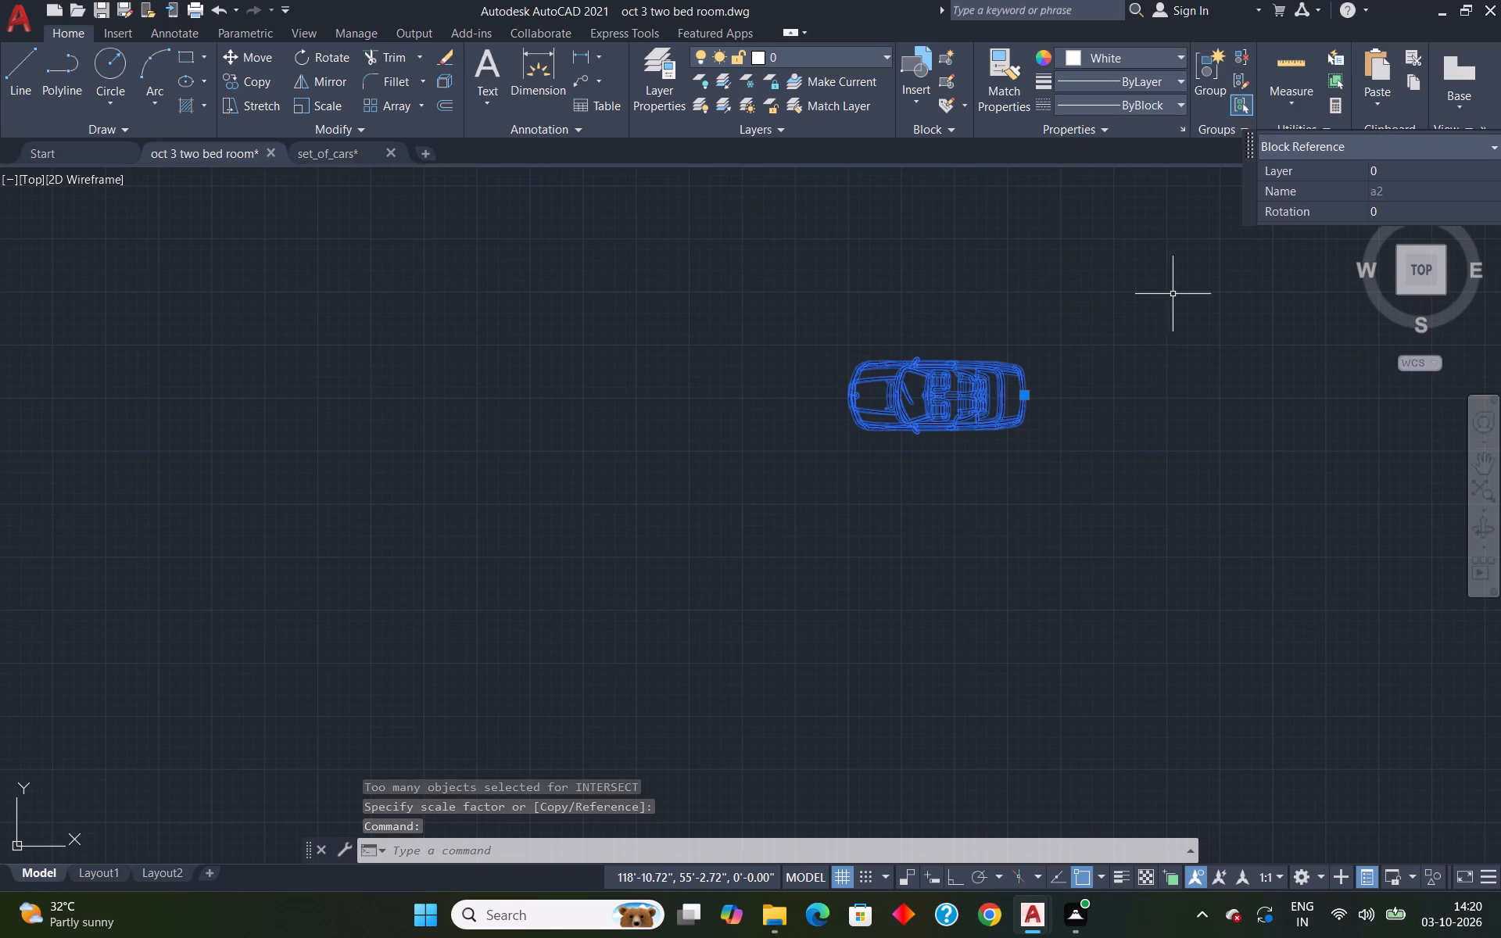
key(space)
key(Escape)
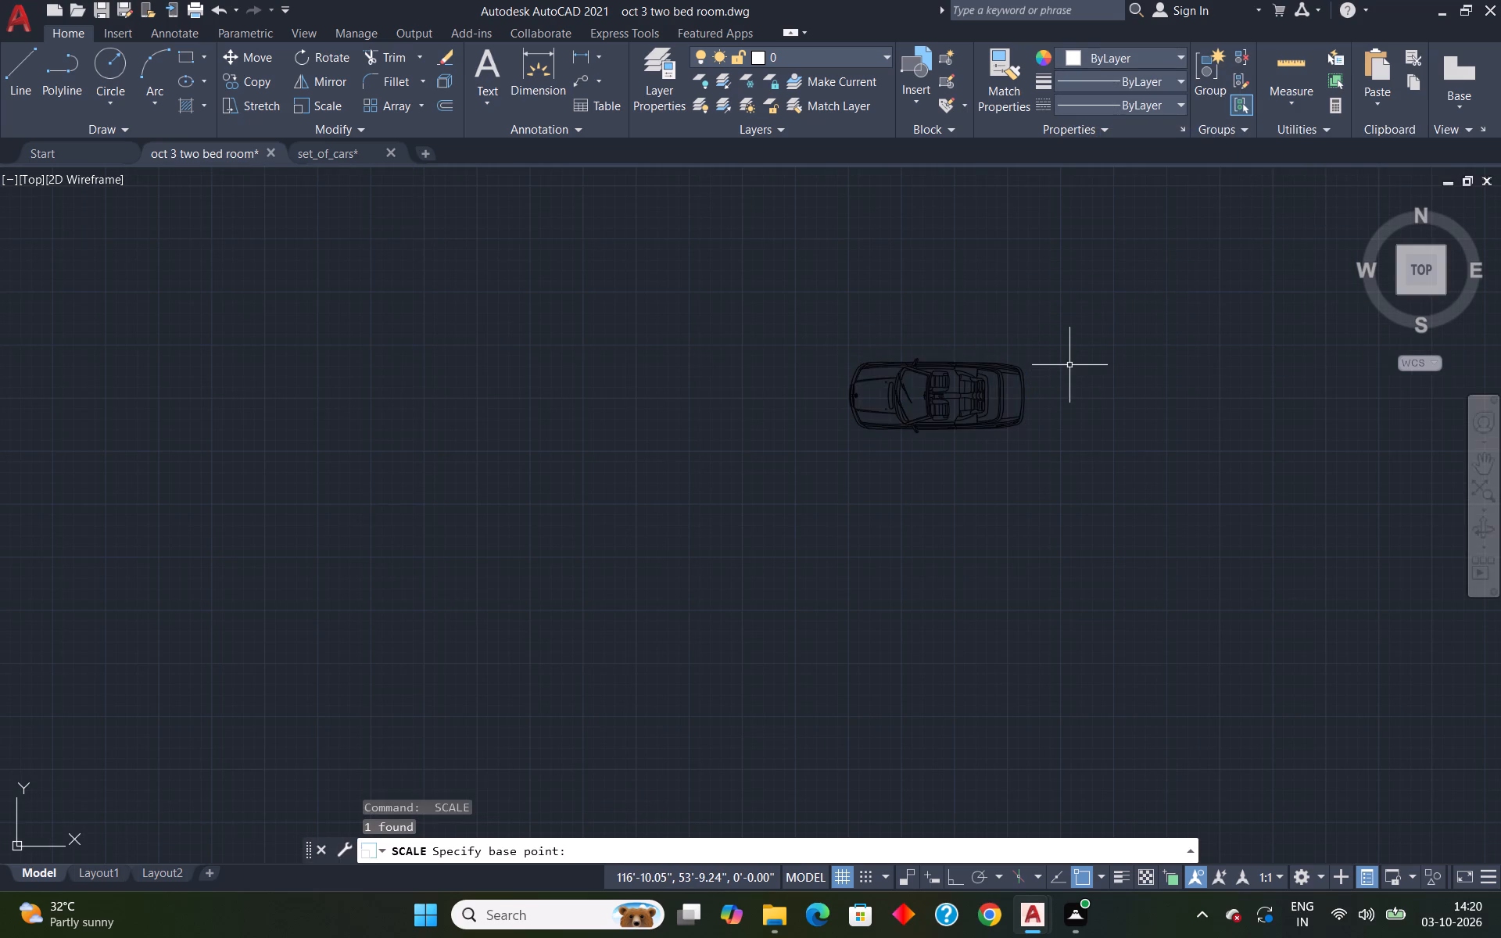
Set the whole car block's colour to ByBlock.
scroll(983, 393, up, 3)
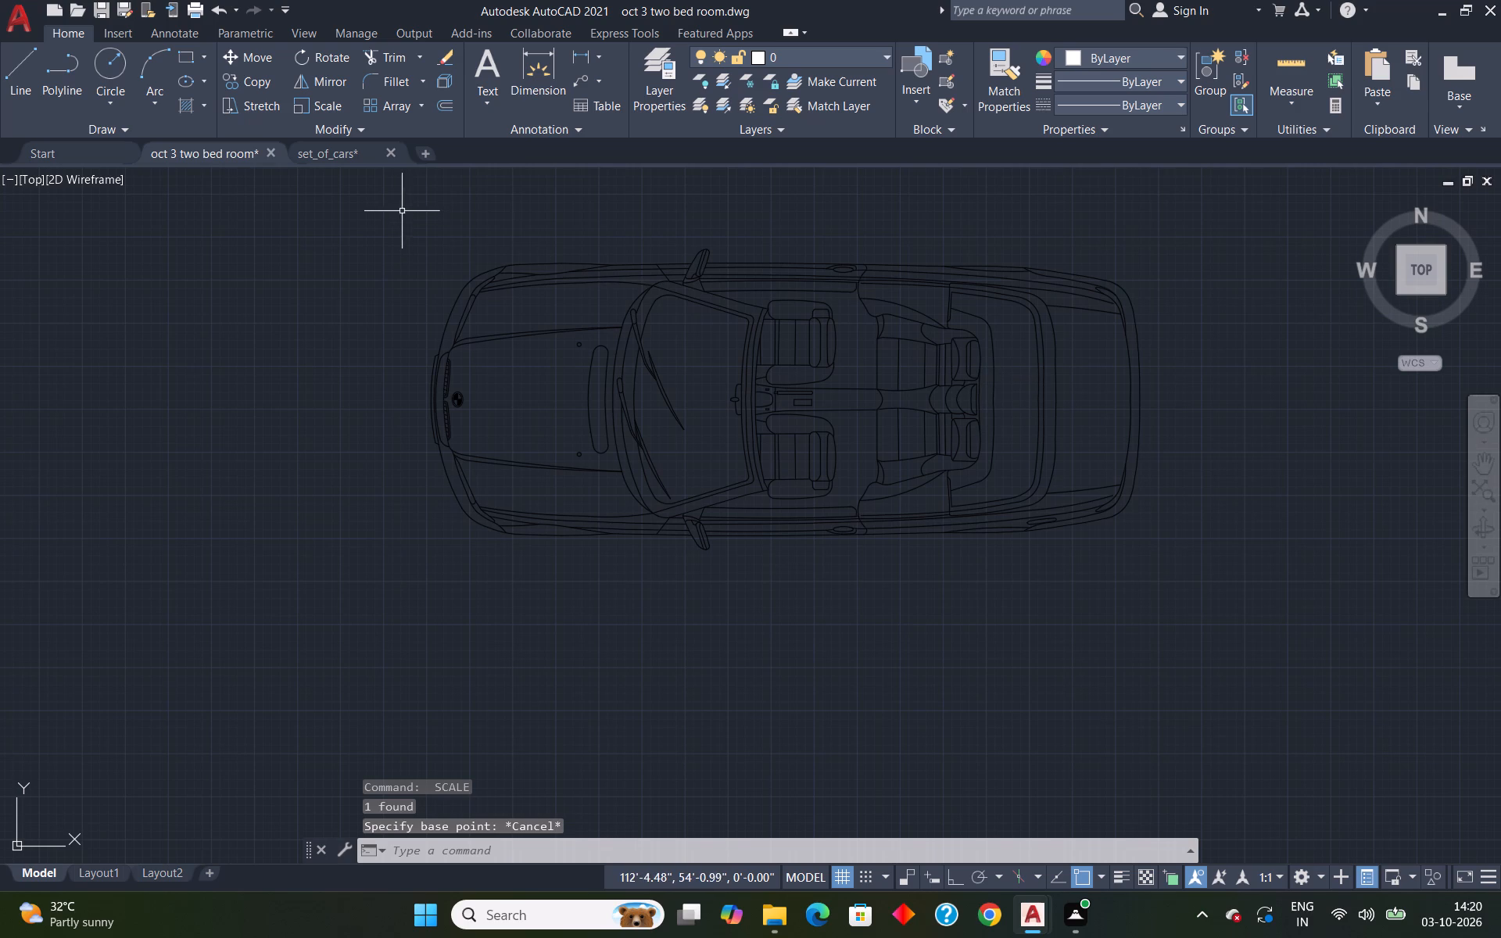
drag(533, 220, 1101, 496)
drag(1180, 228, 1173, 228)
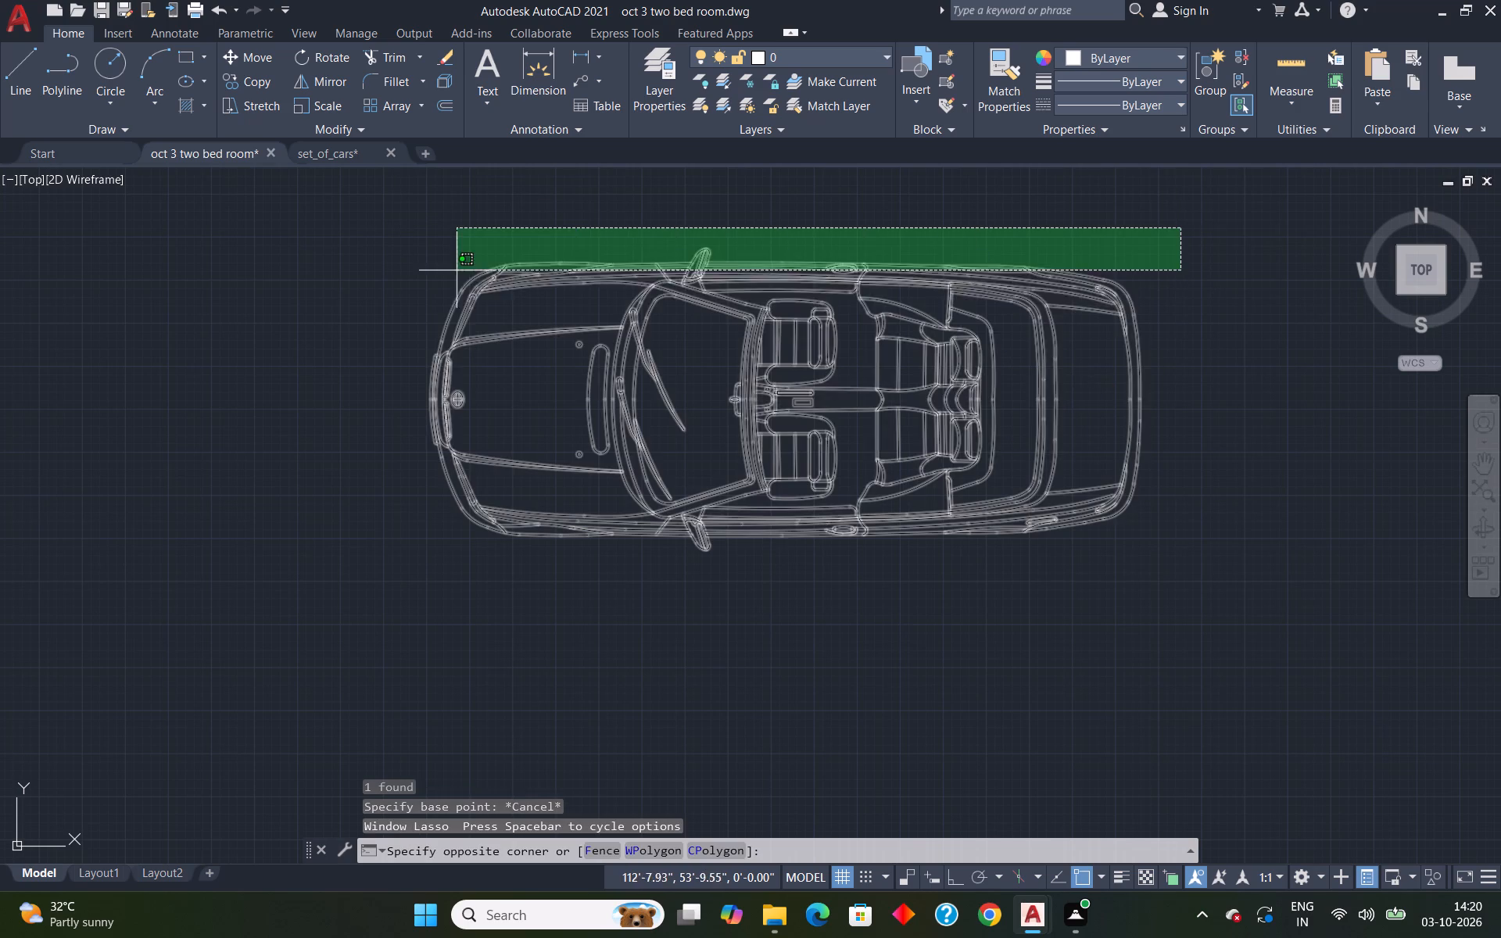
click(431, 458)
scroll(535, 271, down, 3)
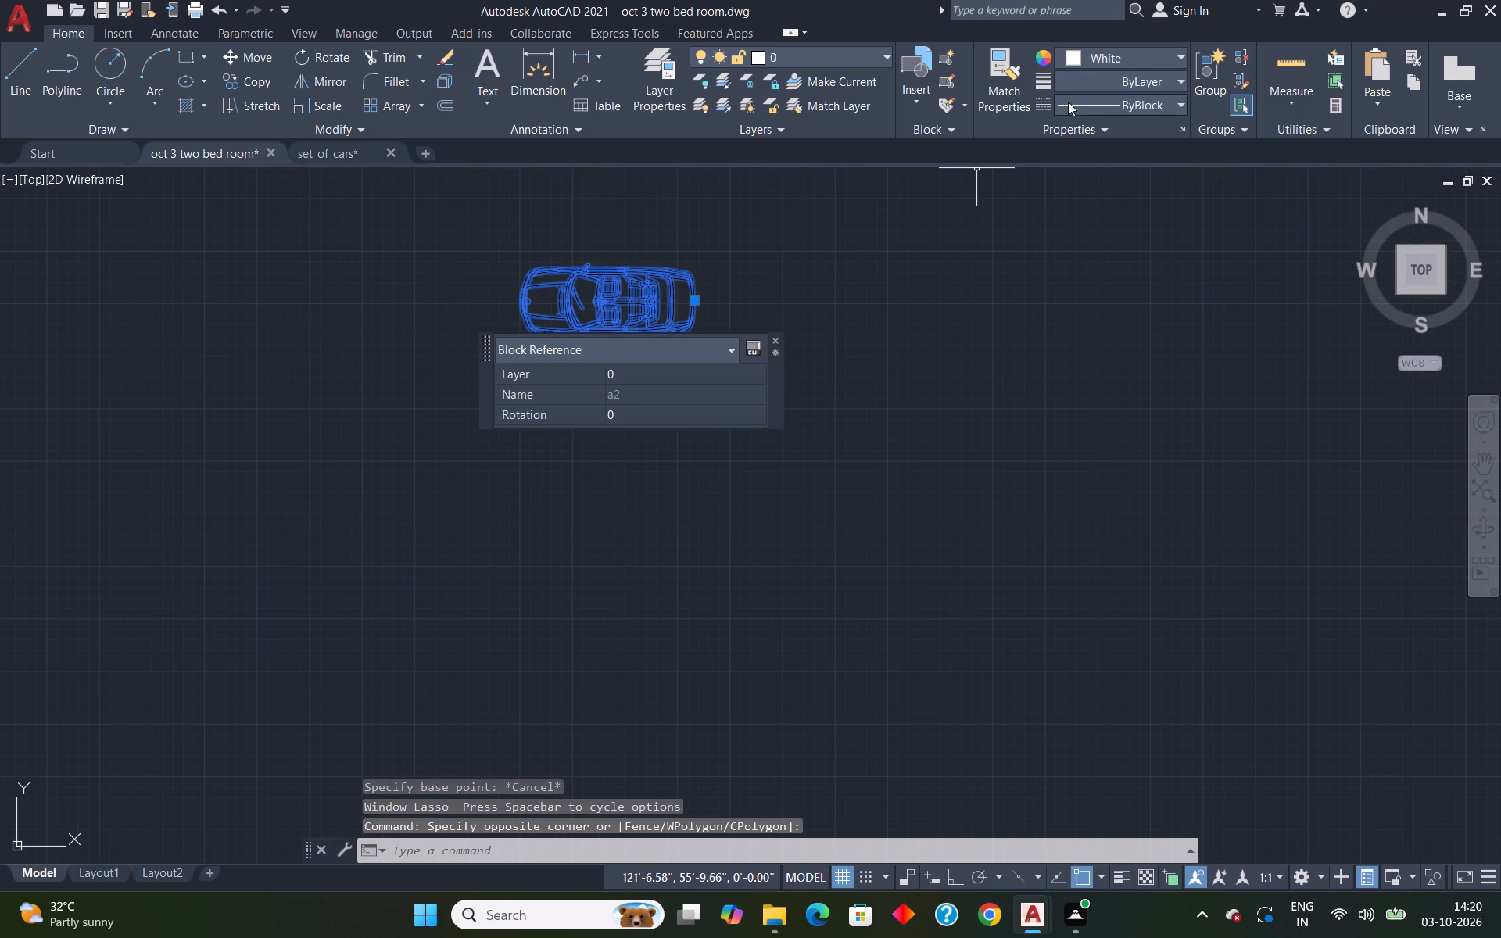
click(1129, 53)
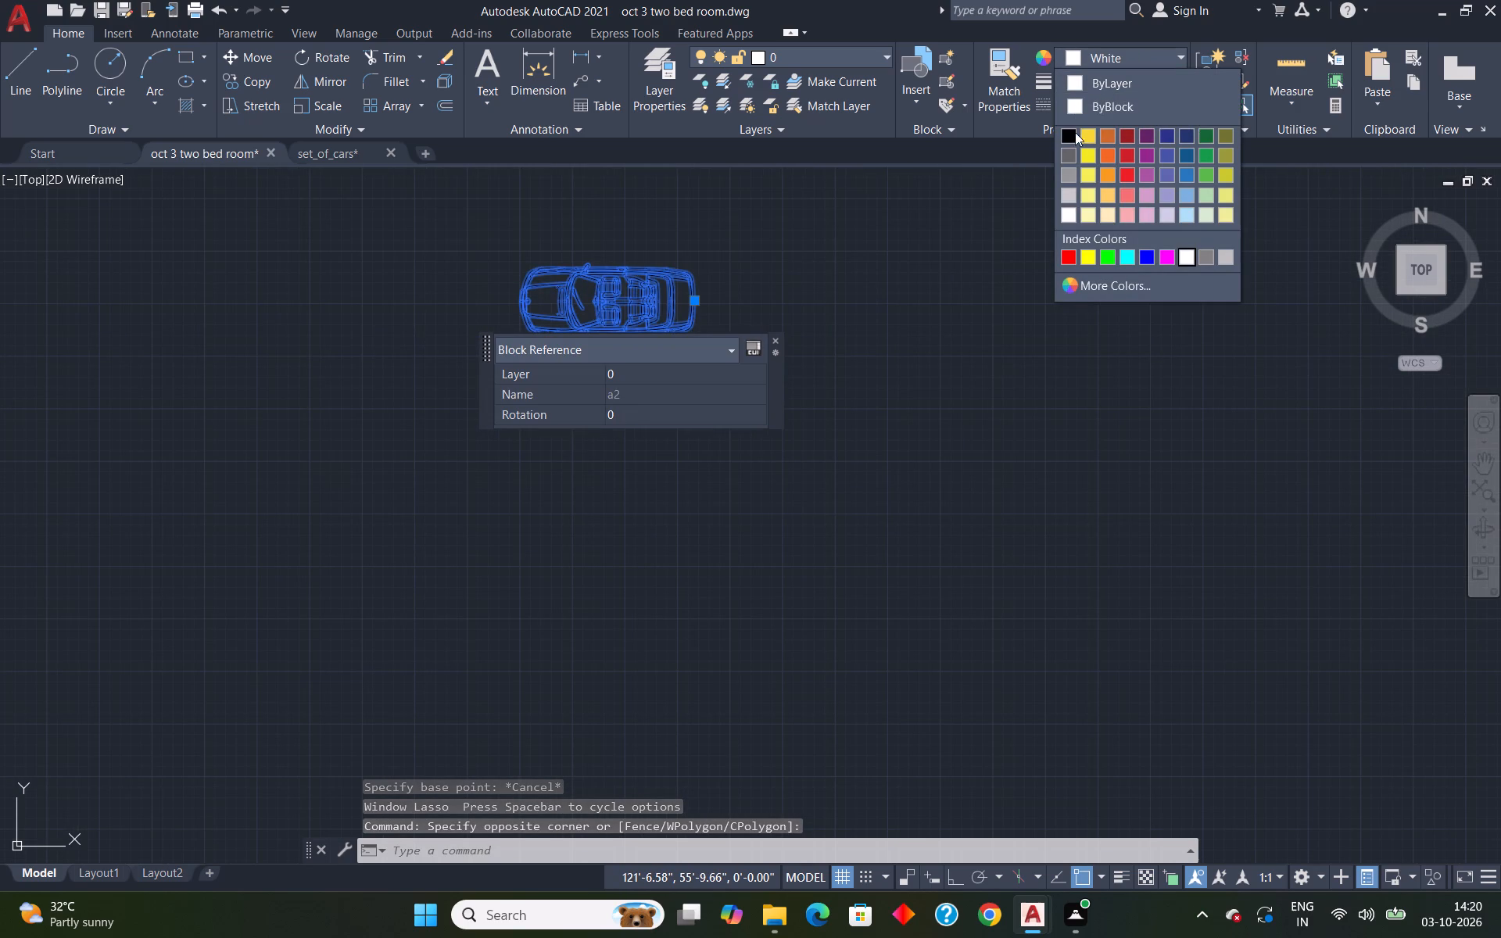
click(1073, 107)
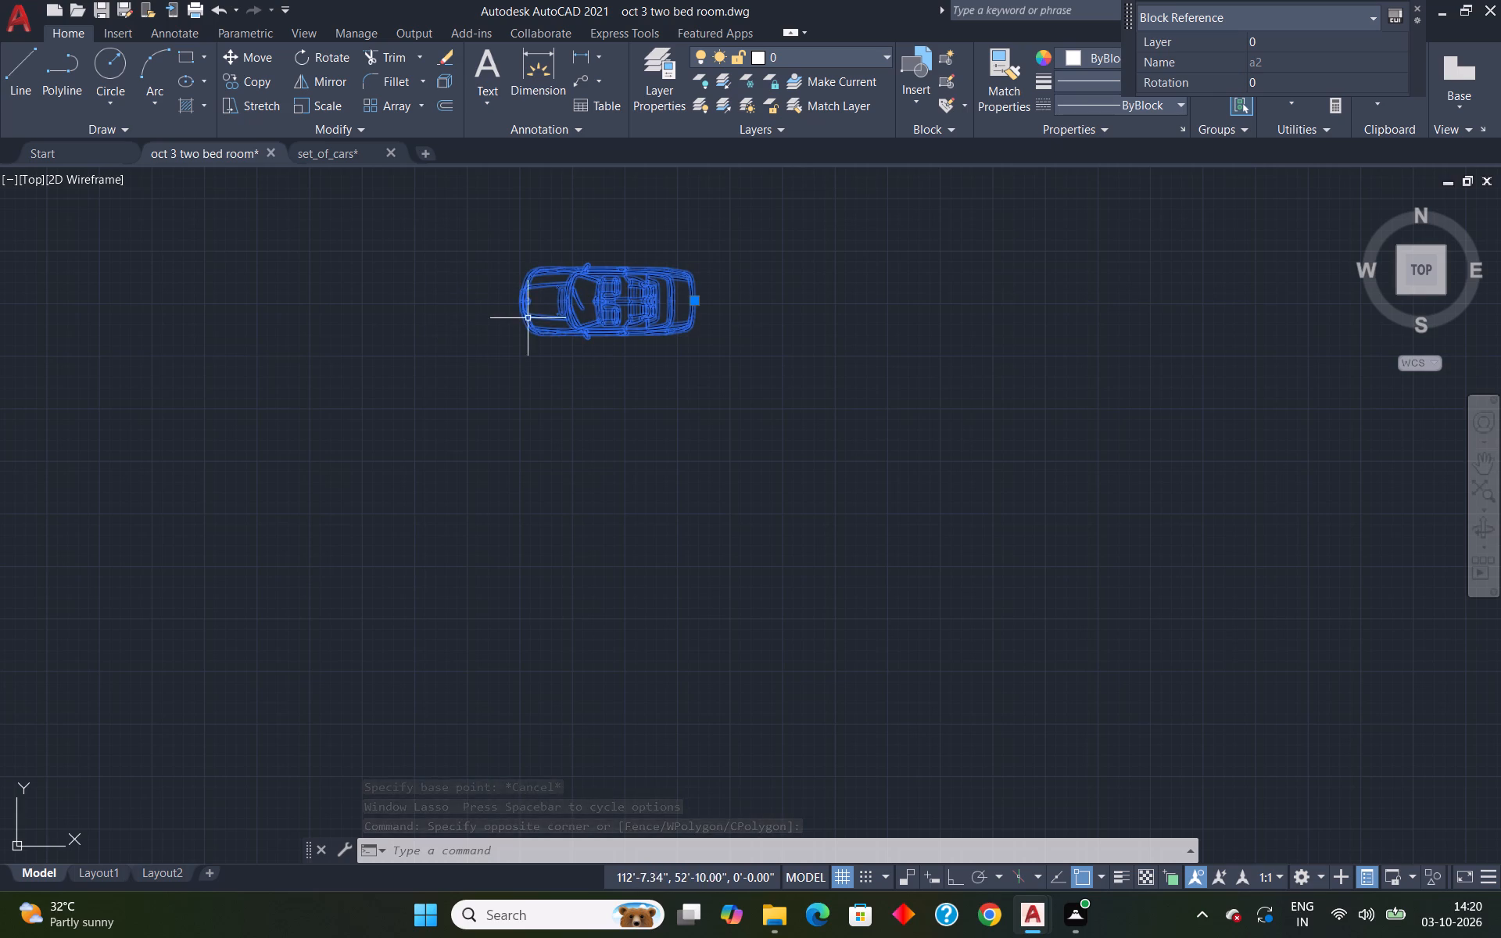
click(545, 312)
click(579, 319)
click(633, 327)
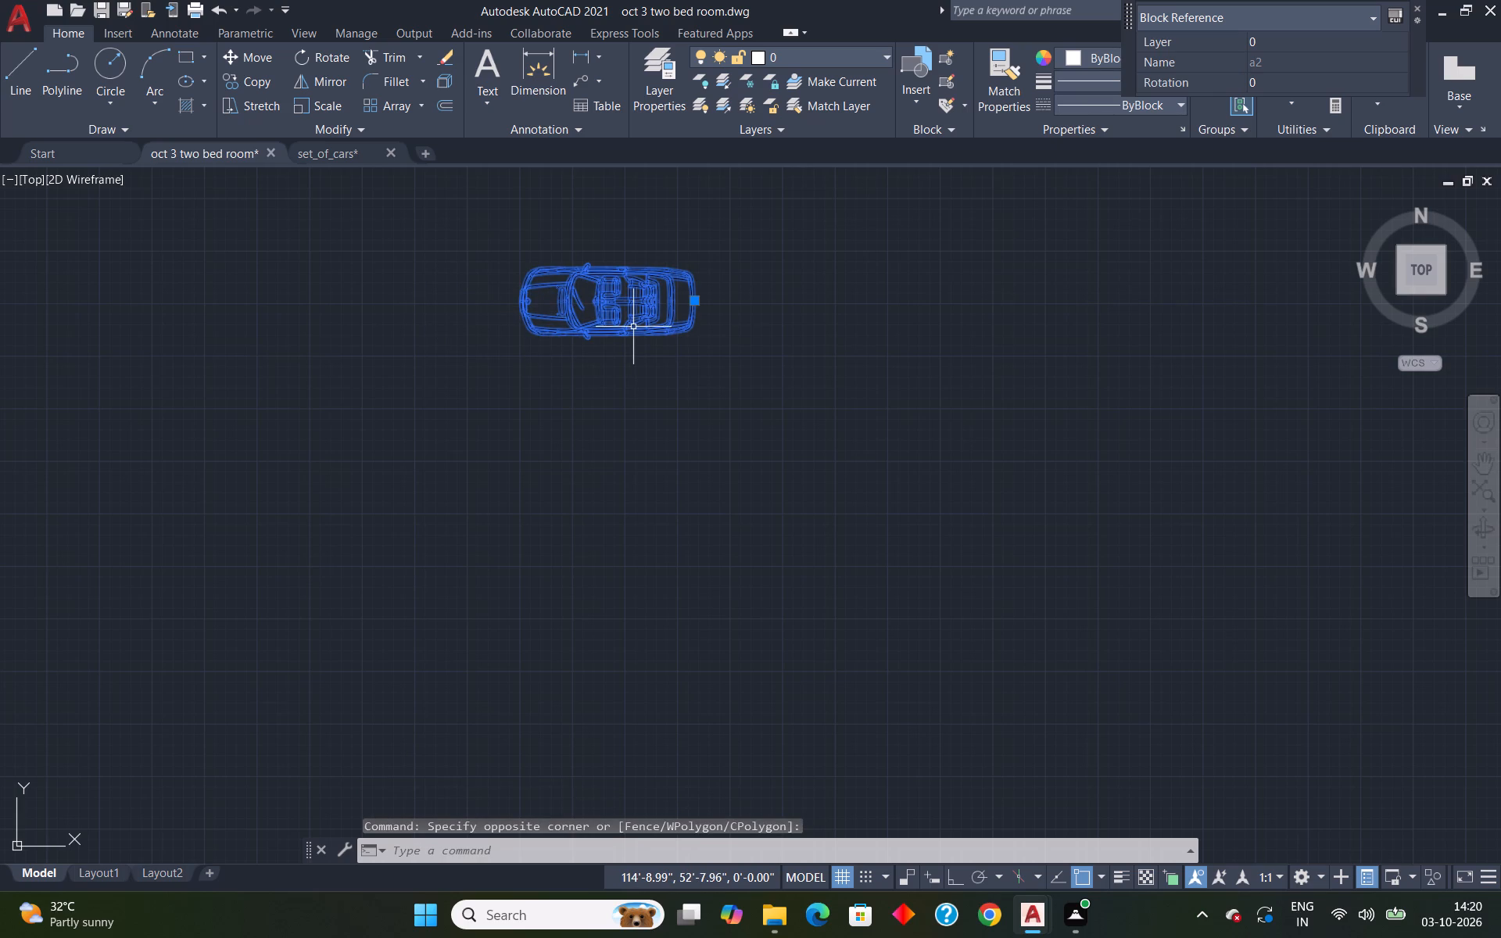
key(Return)
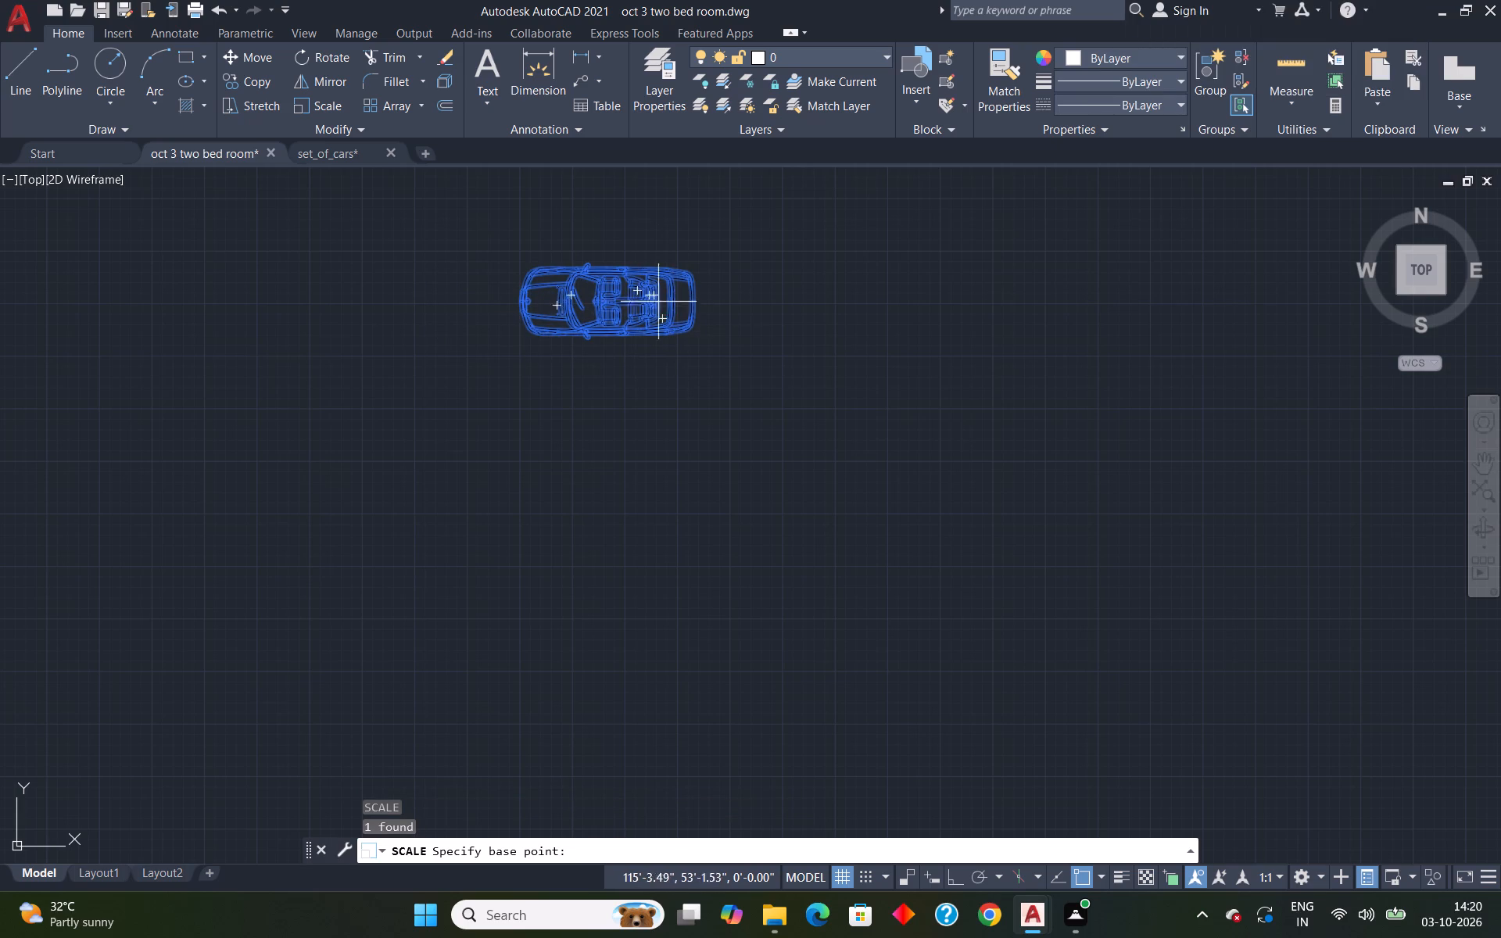
key(Escape)
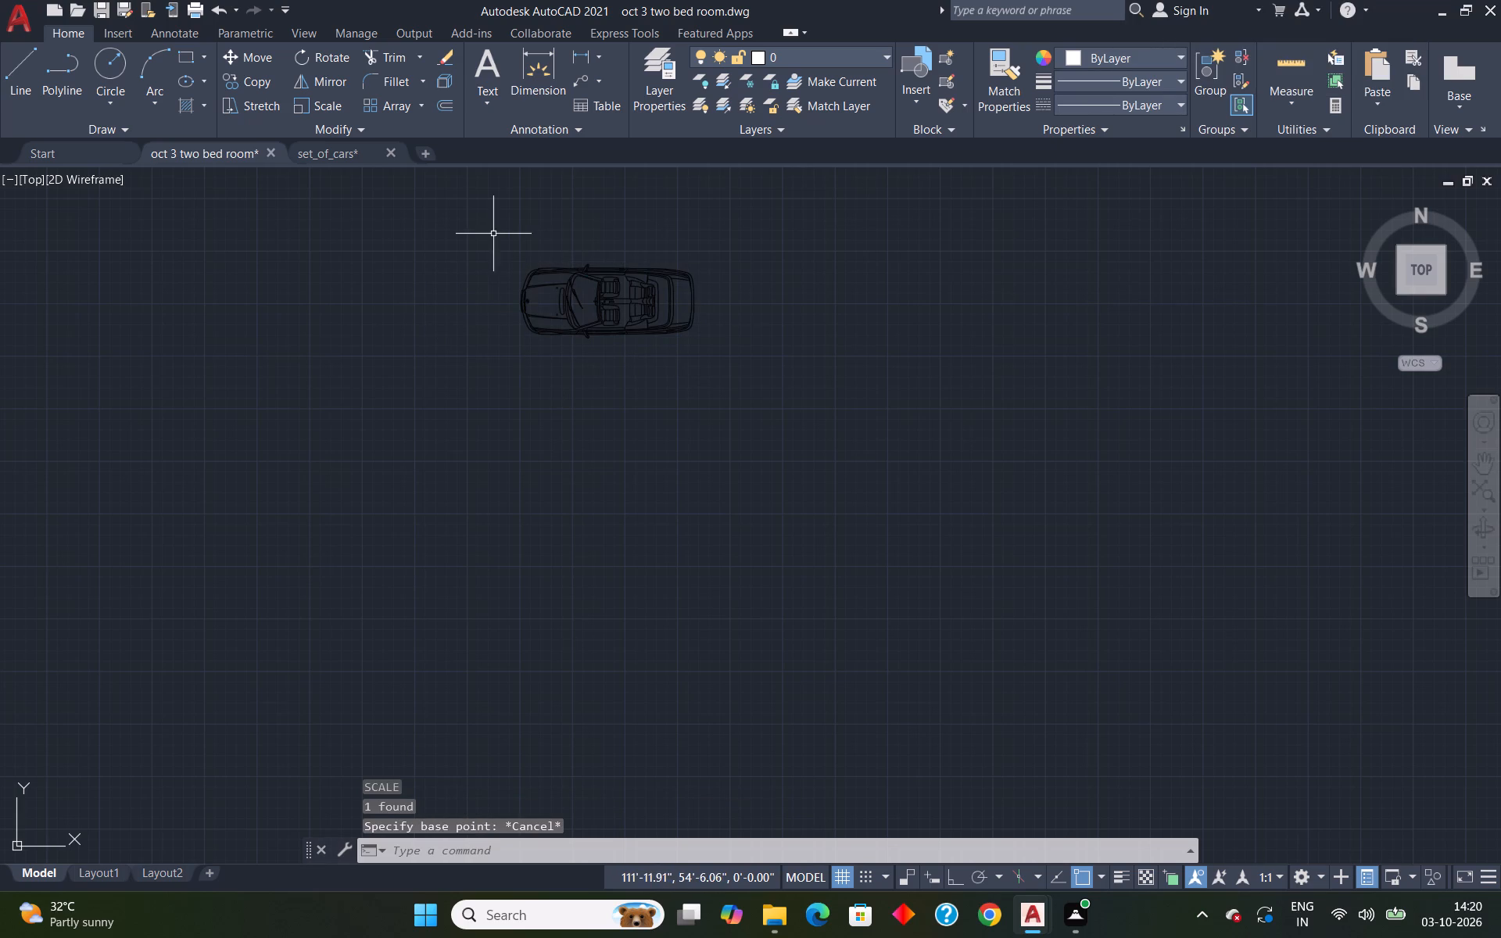
Scale the car block up again freehand to bring it closer to the house plan's scale.
scroll(650, 278, down, 3)
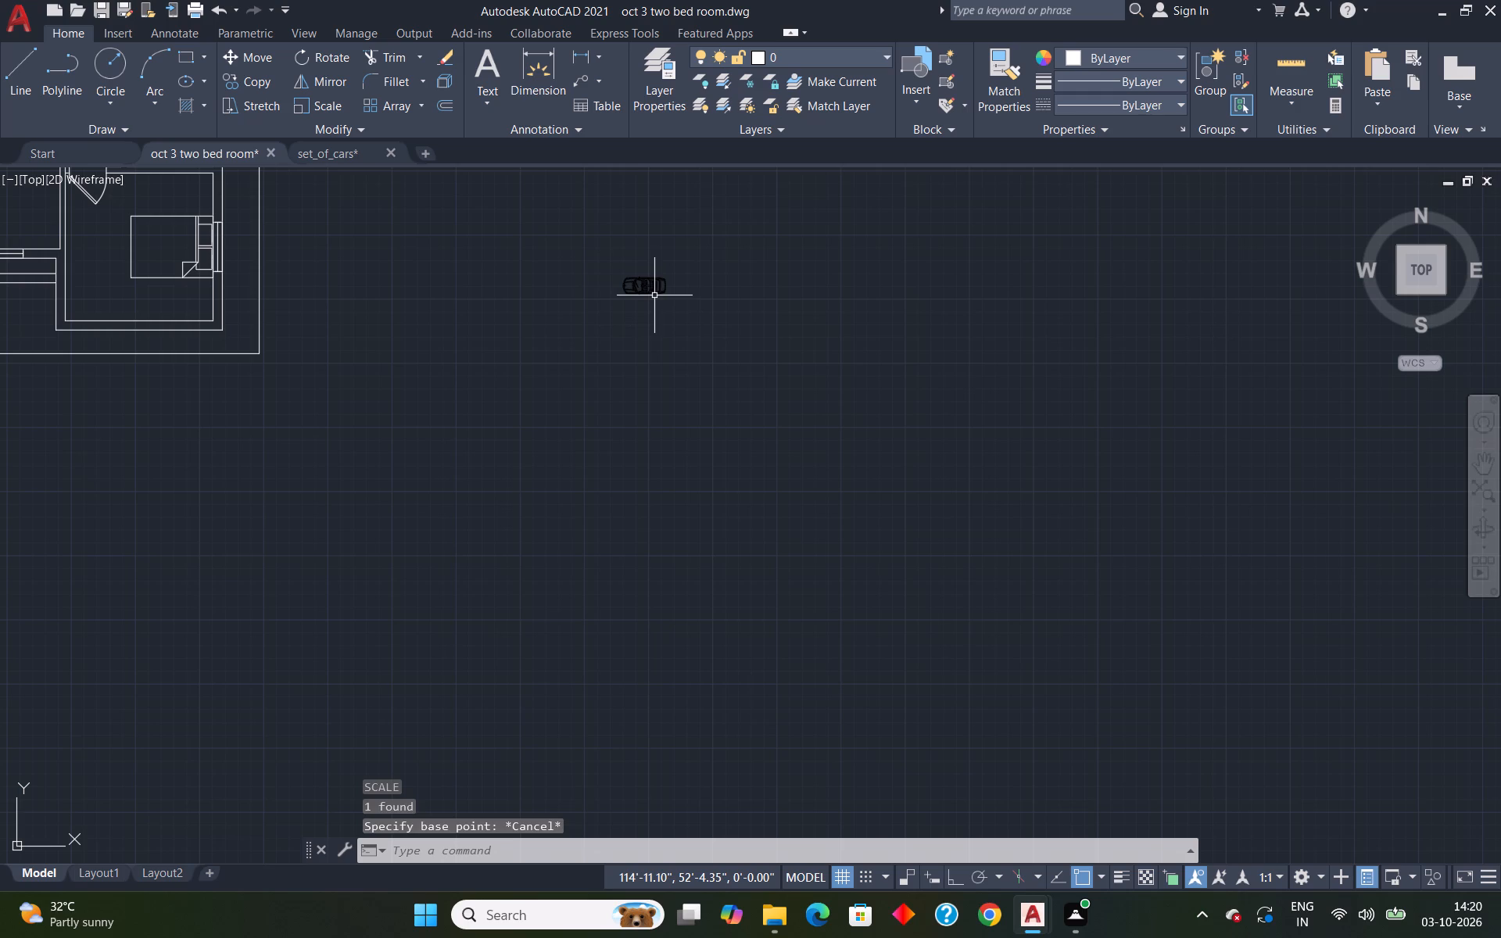
click(655, 294)
scroll(673, 293, down, 3)
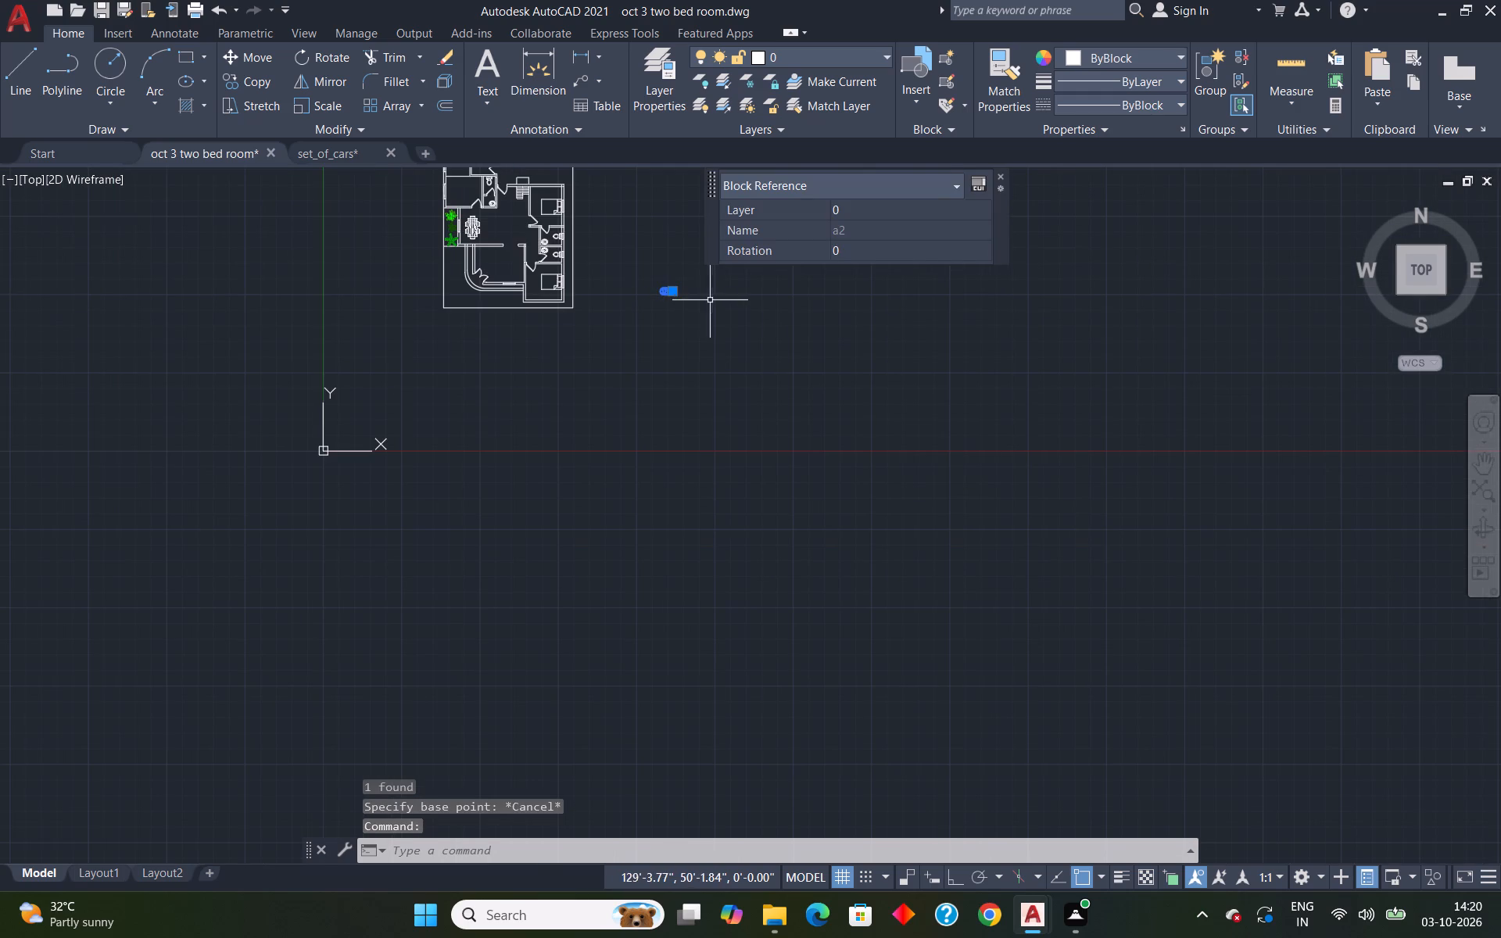
key(s)
key(c)
key(Return)
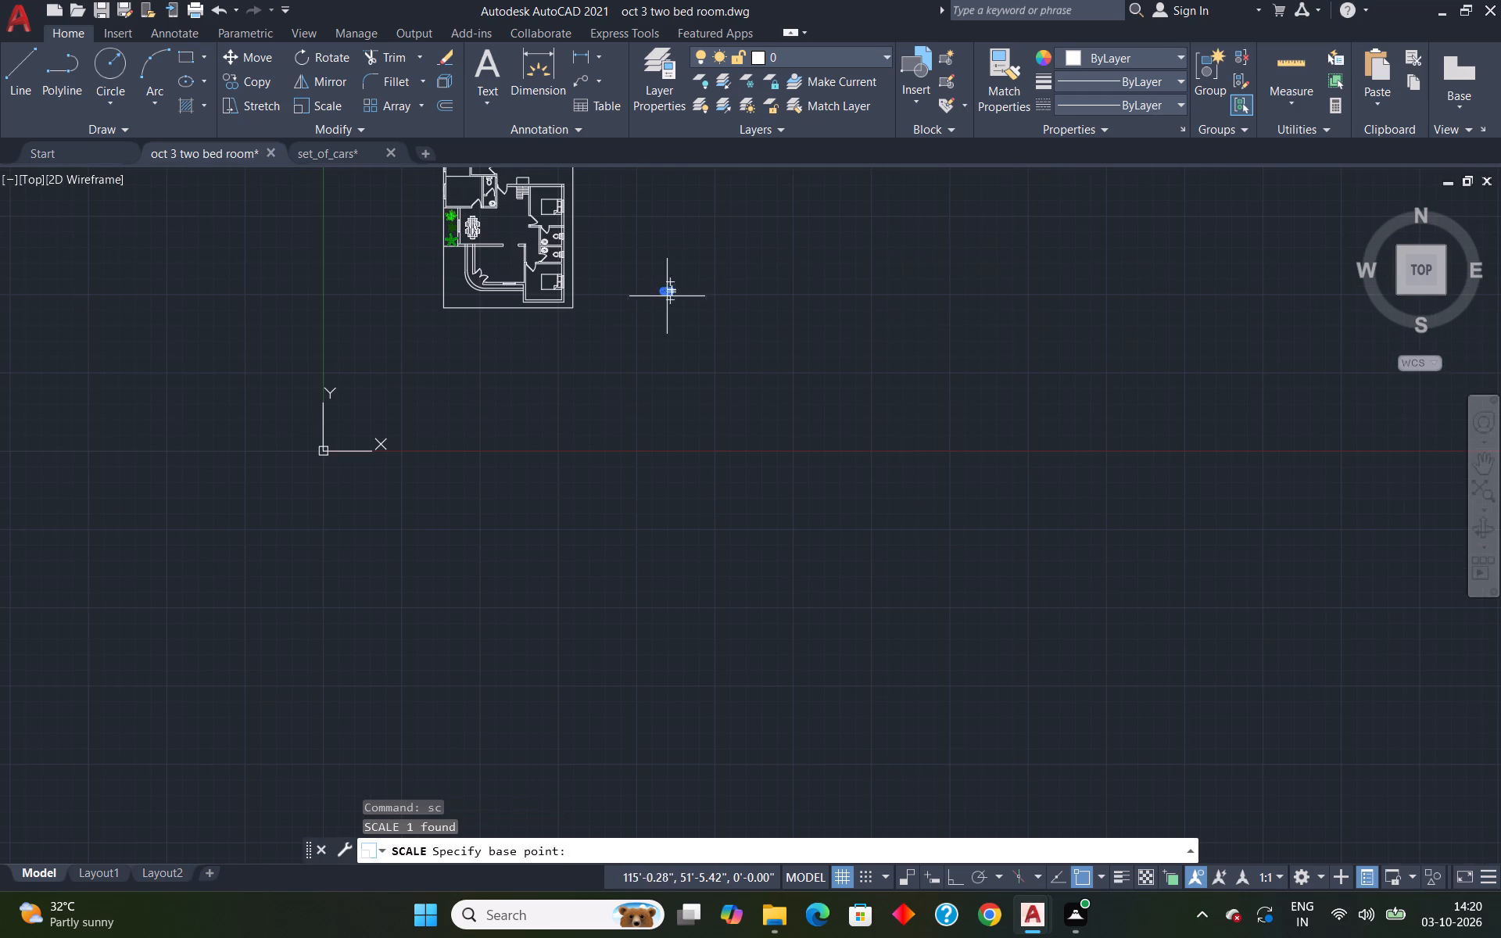
scroll(665, 296, up, 6)
click(657, 285)
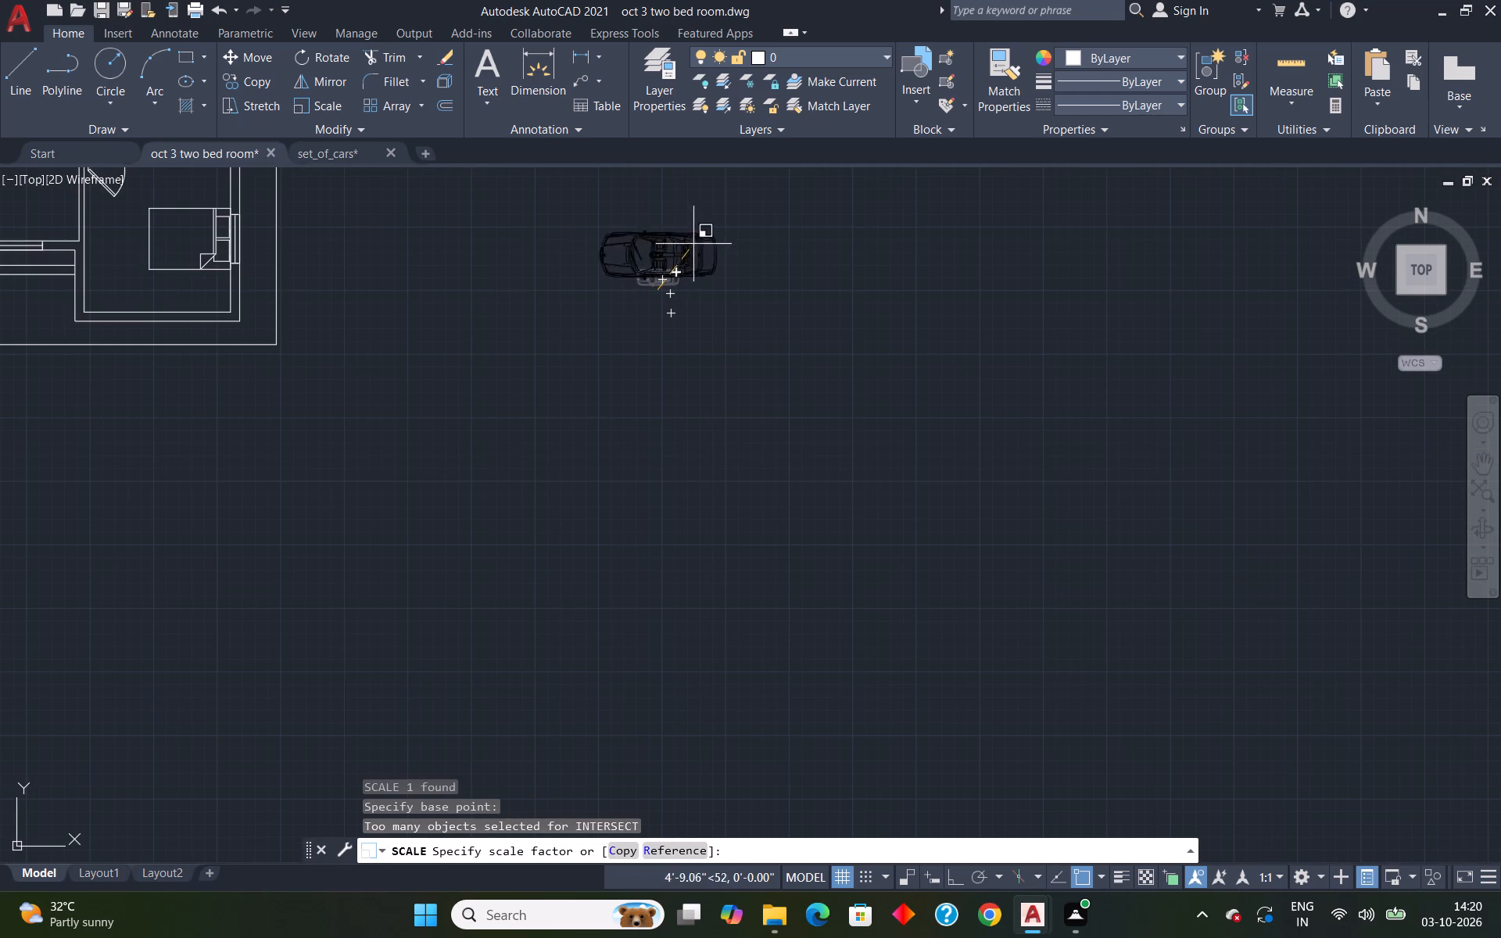
click(704, 170)
Rotate the car block to 270° about the middle of its rear end, using ortho.
scroll(766, 257, down, 5)
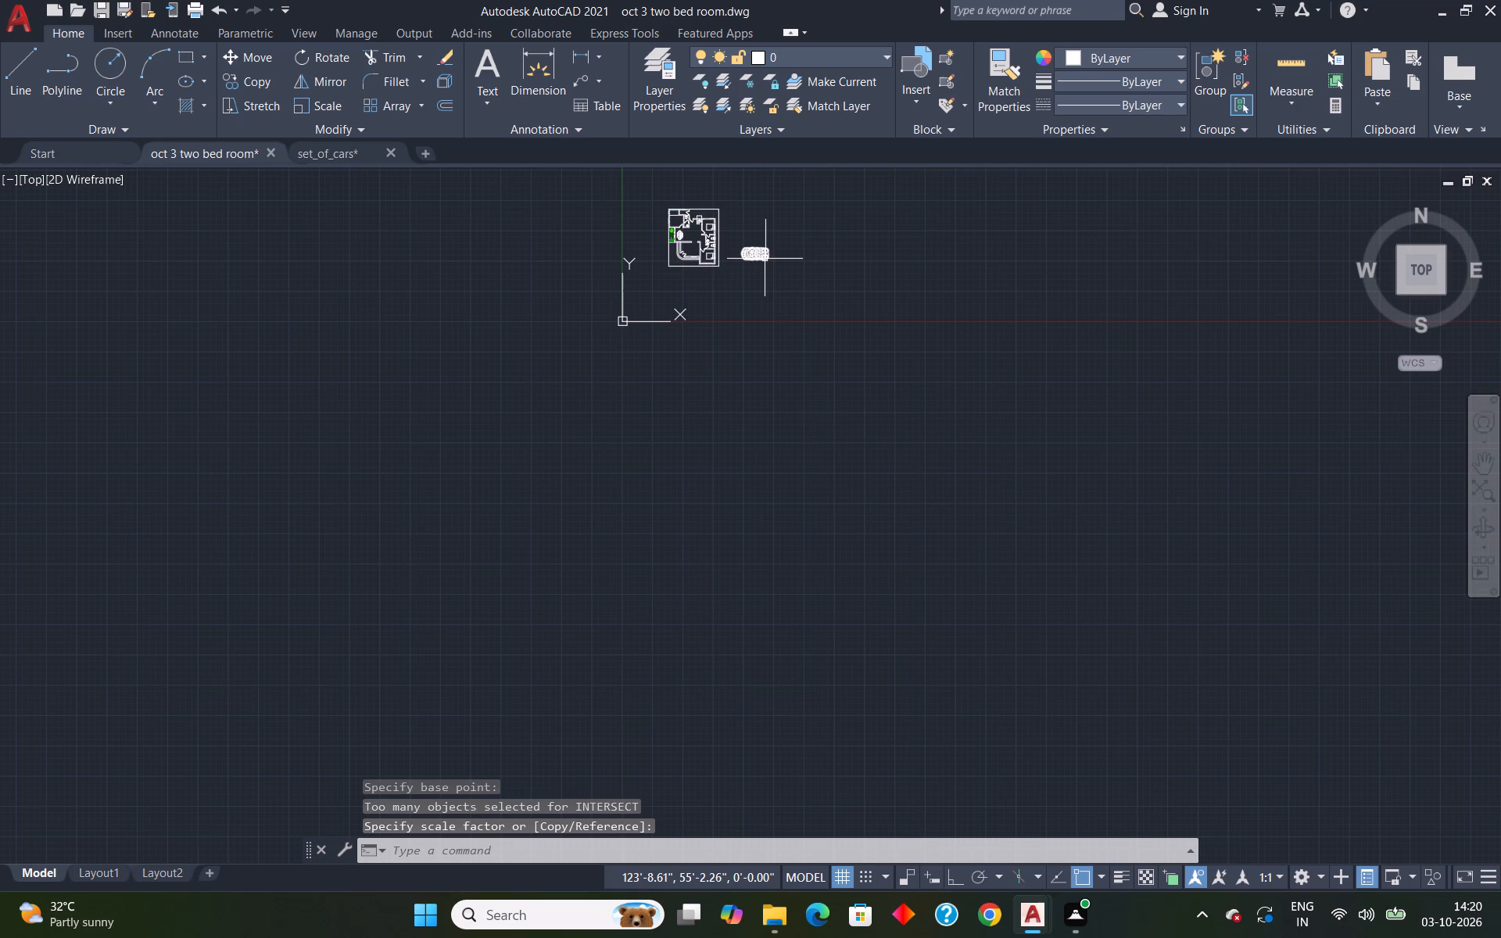
scroll(761, 245, up, 4)
click(758, 299)
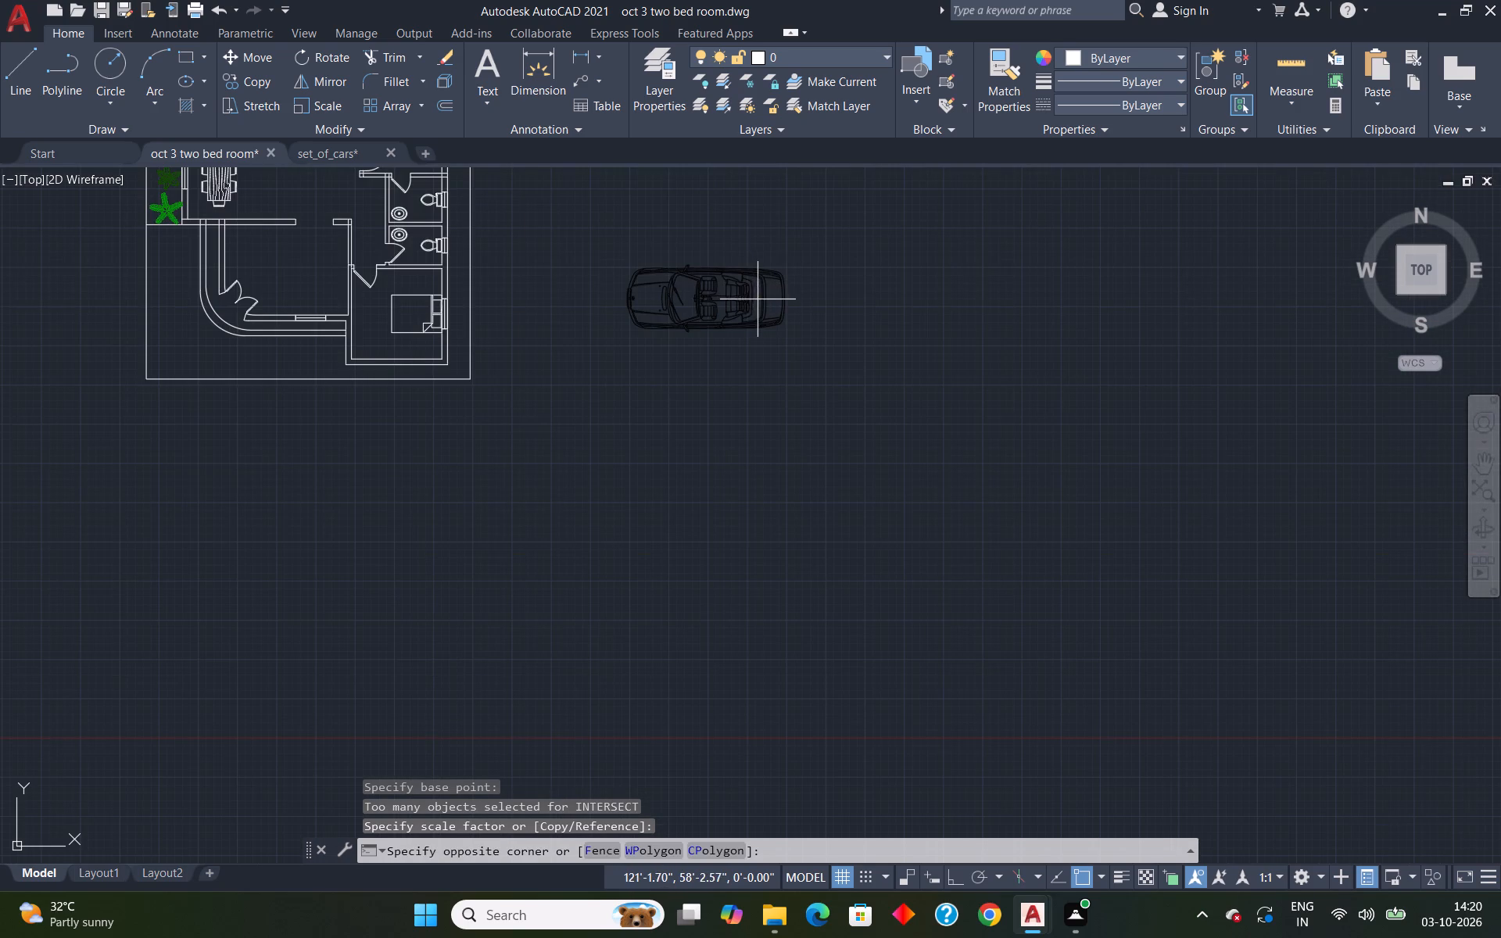
click(740, 320)
key(m)
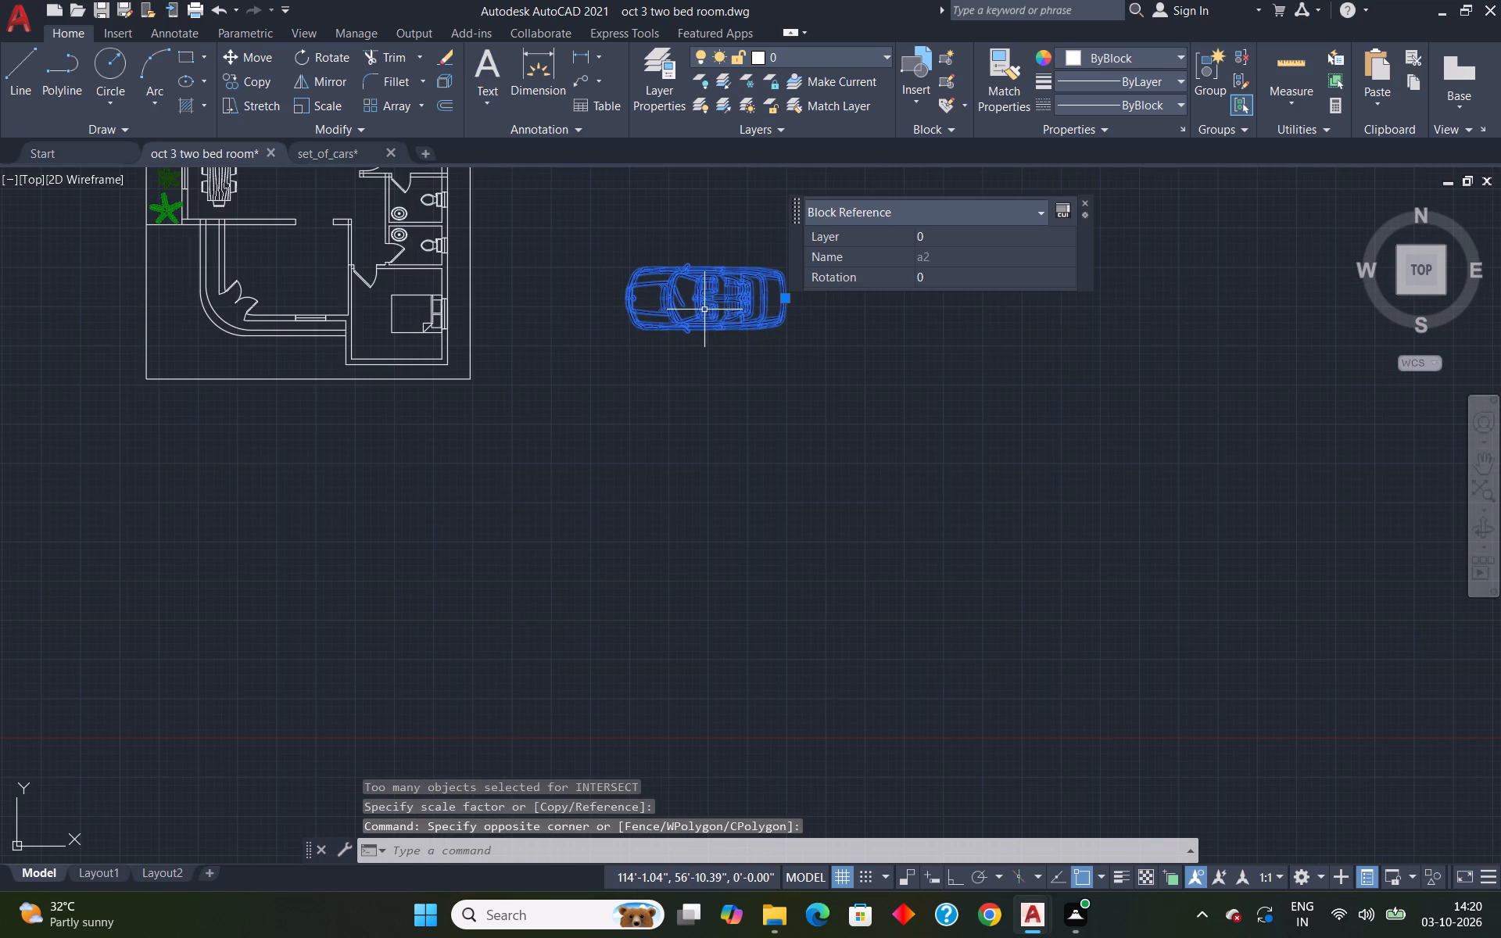
key(BackSpace)
text(ro)
key(Return)
click(779, 295)
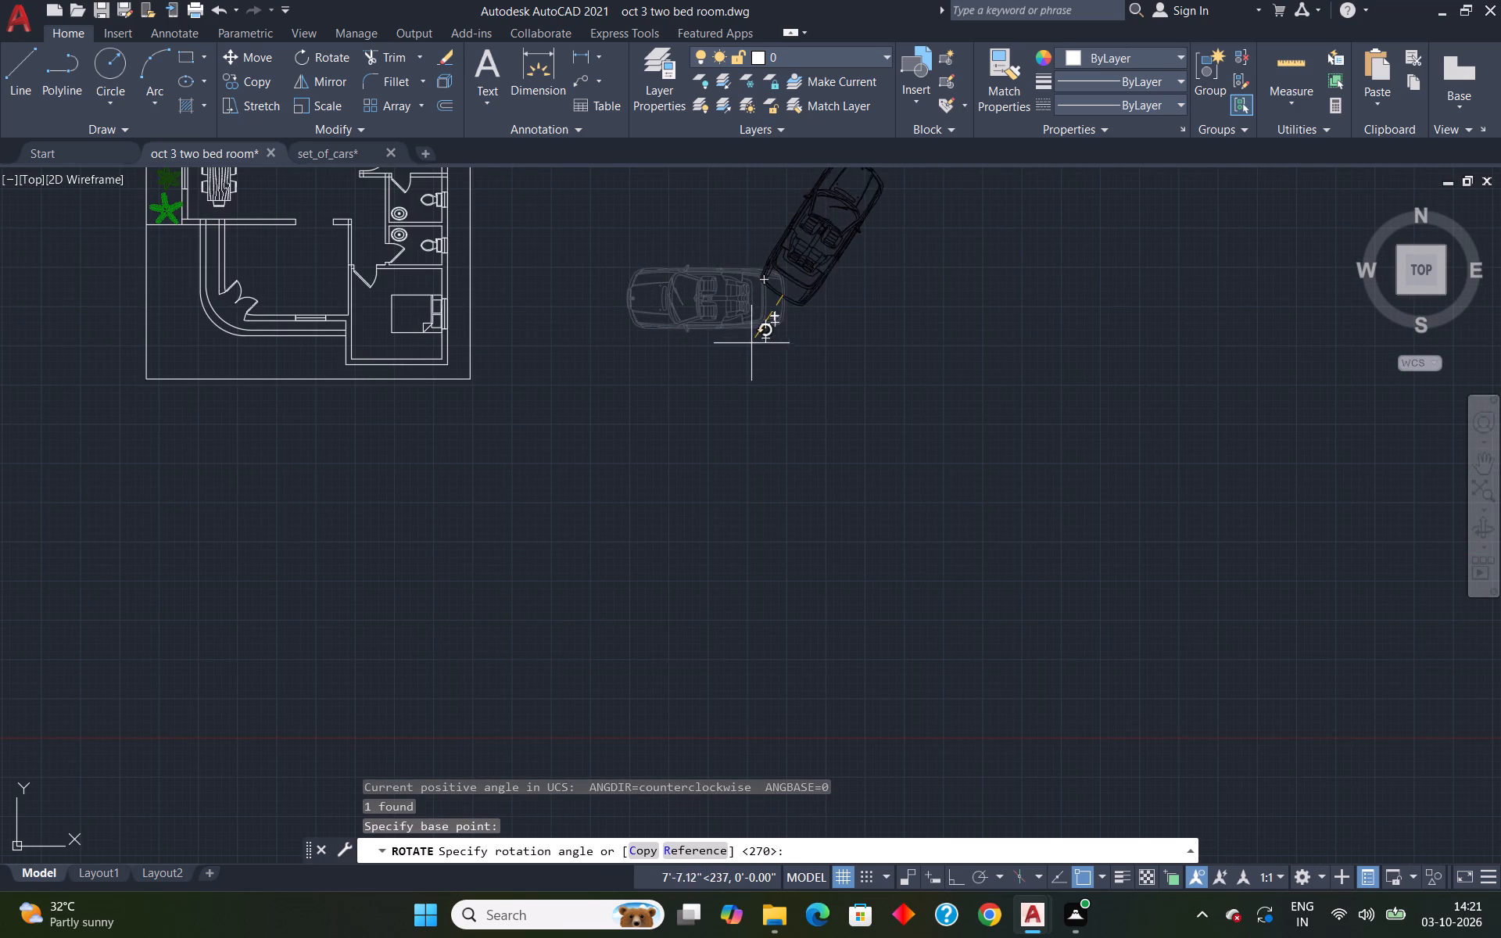
key(F8)
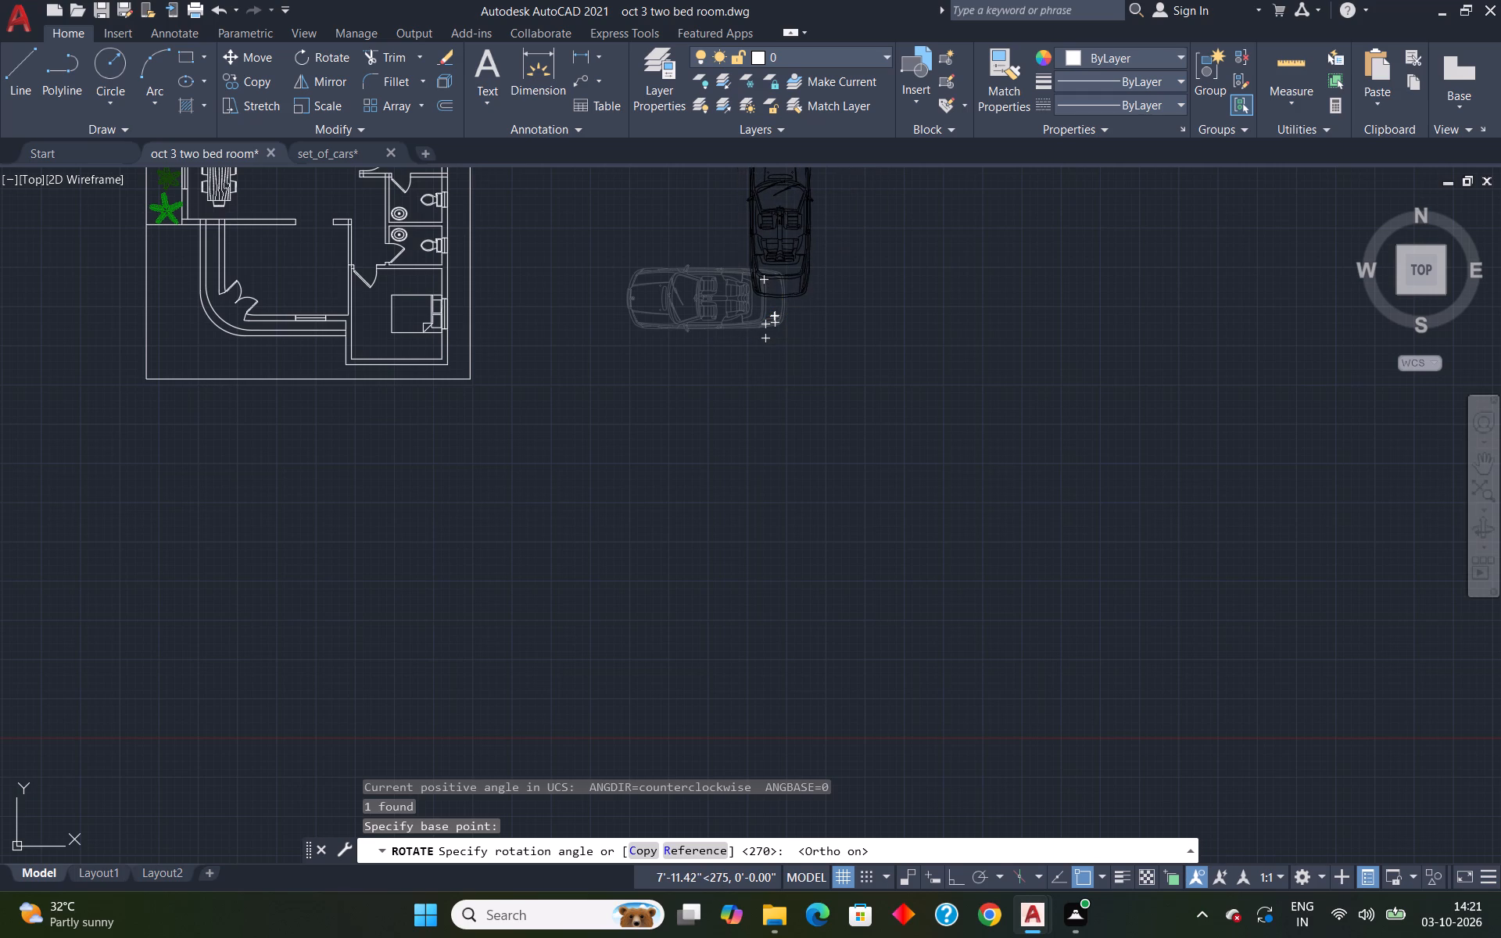
click(785, 357)
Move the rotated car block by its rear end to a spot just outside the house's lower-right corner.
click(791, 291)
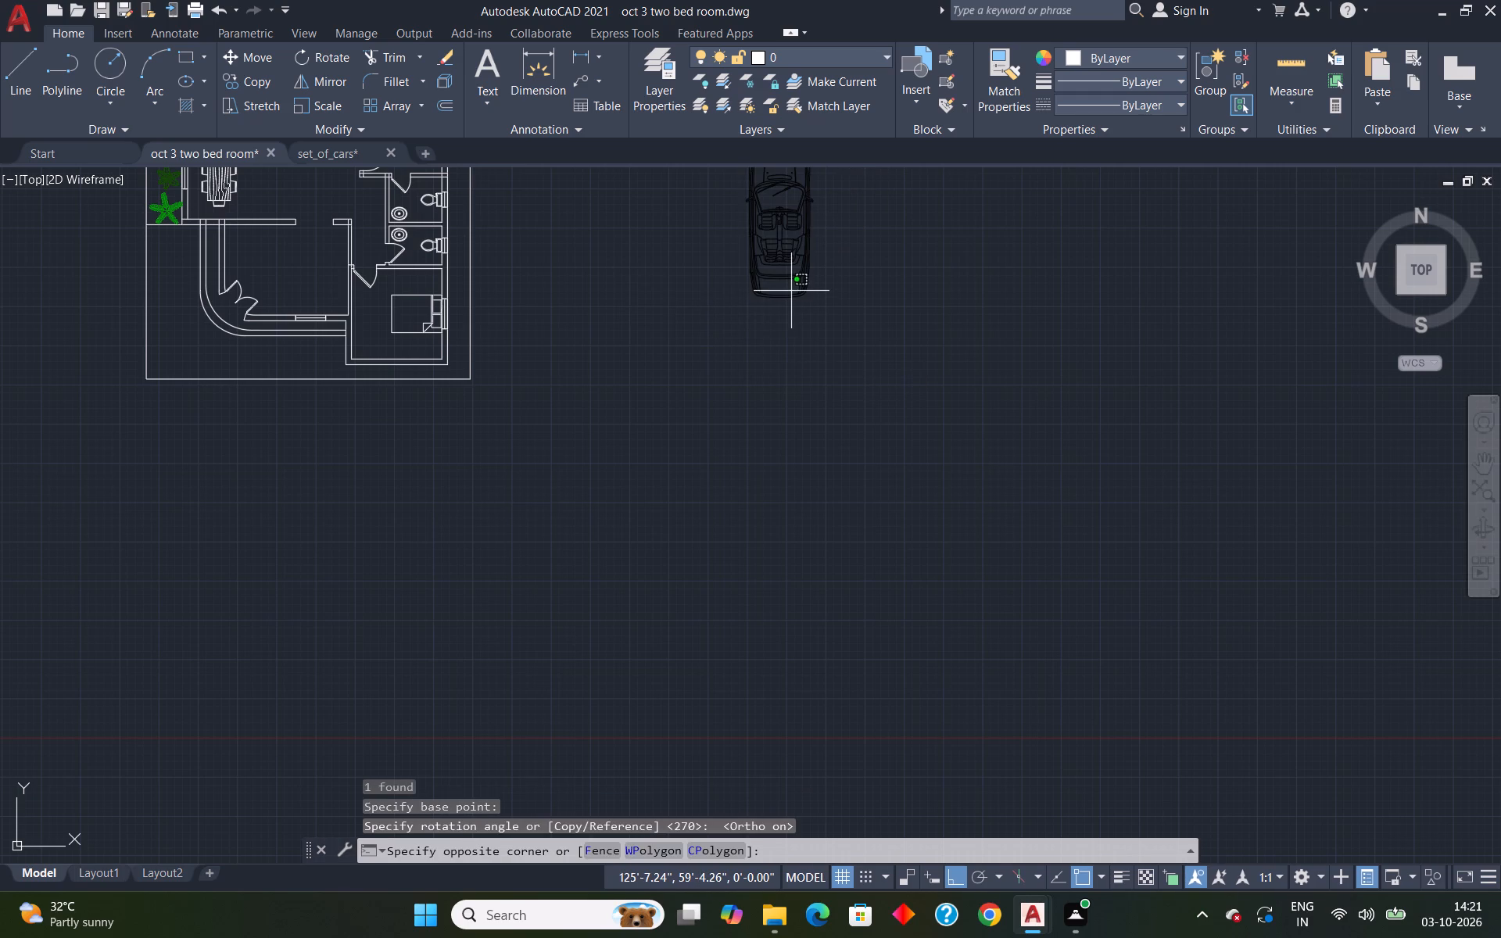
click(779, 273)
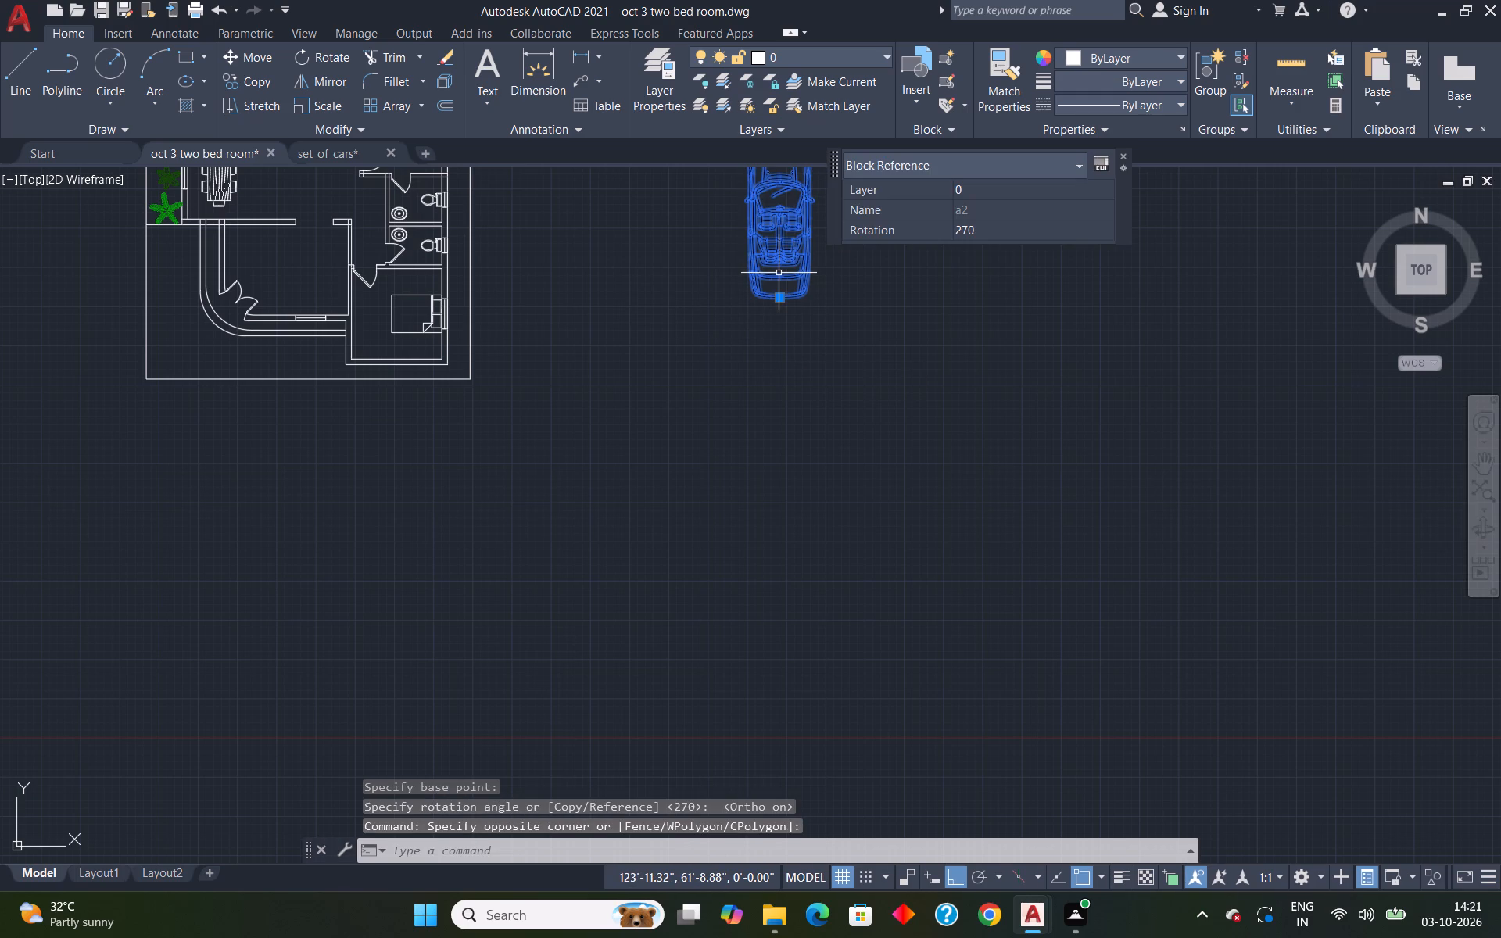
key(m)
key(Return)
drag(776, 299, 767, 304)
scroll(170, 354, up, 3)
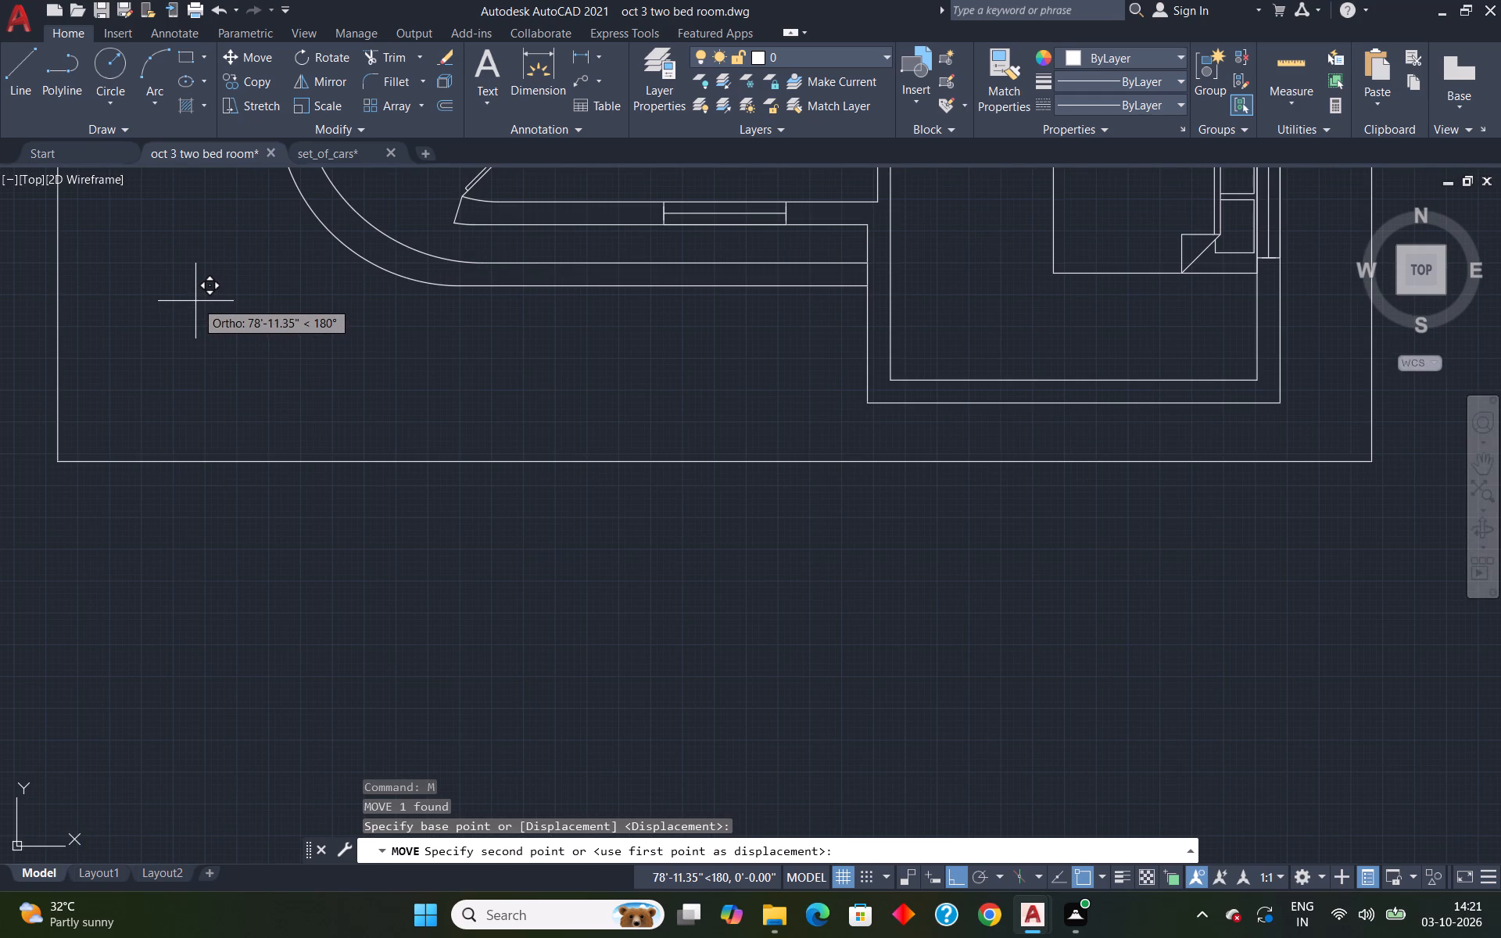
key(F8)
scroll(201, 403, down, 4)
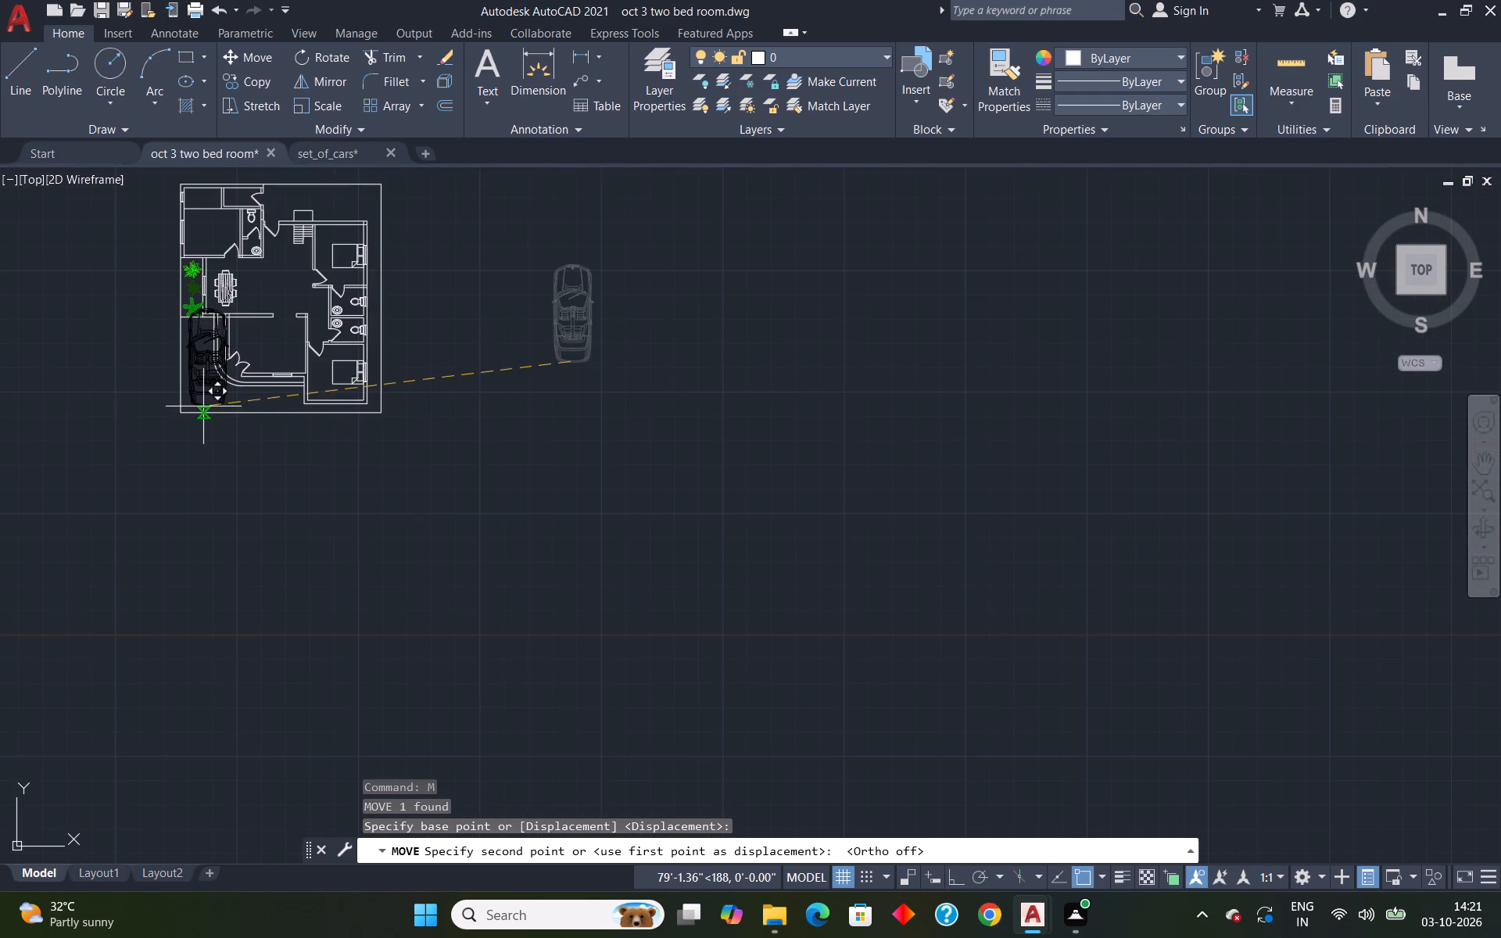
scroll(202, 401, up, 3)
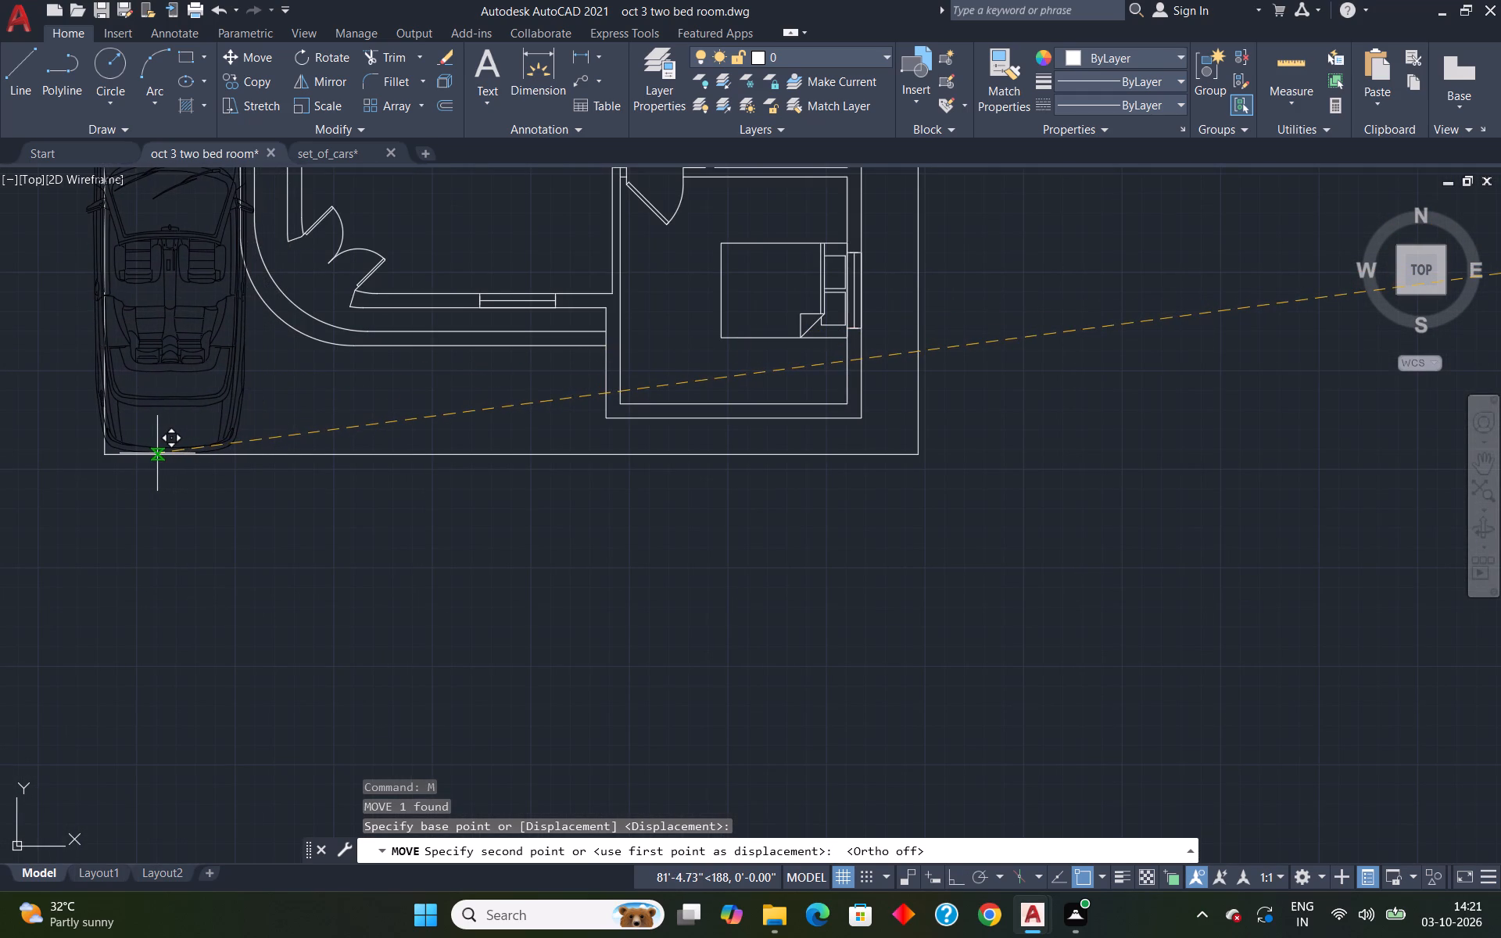
Scale the car block down freehand about a base point at the middle of its body.
click(1216, 546)
click(1241, 492)
text(sc)
key(Return)
click(1227, 411)
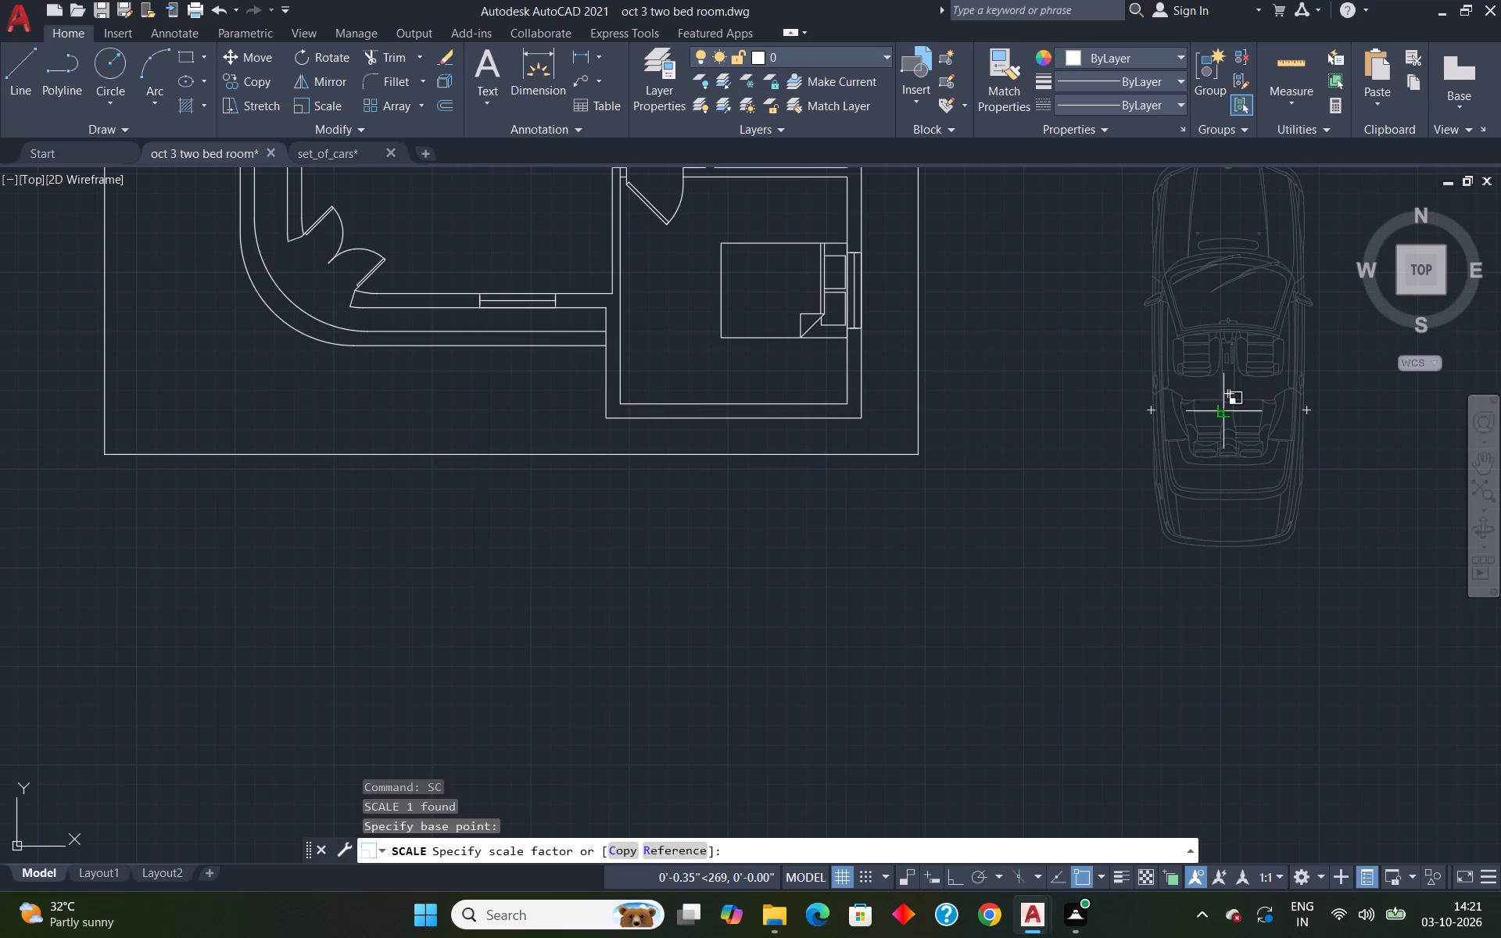
click(1238, 274)
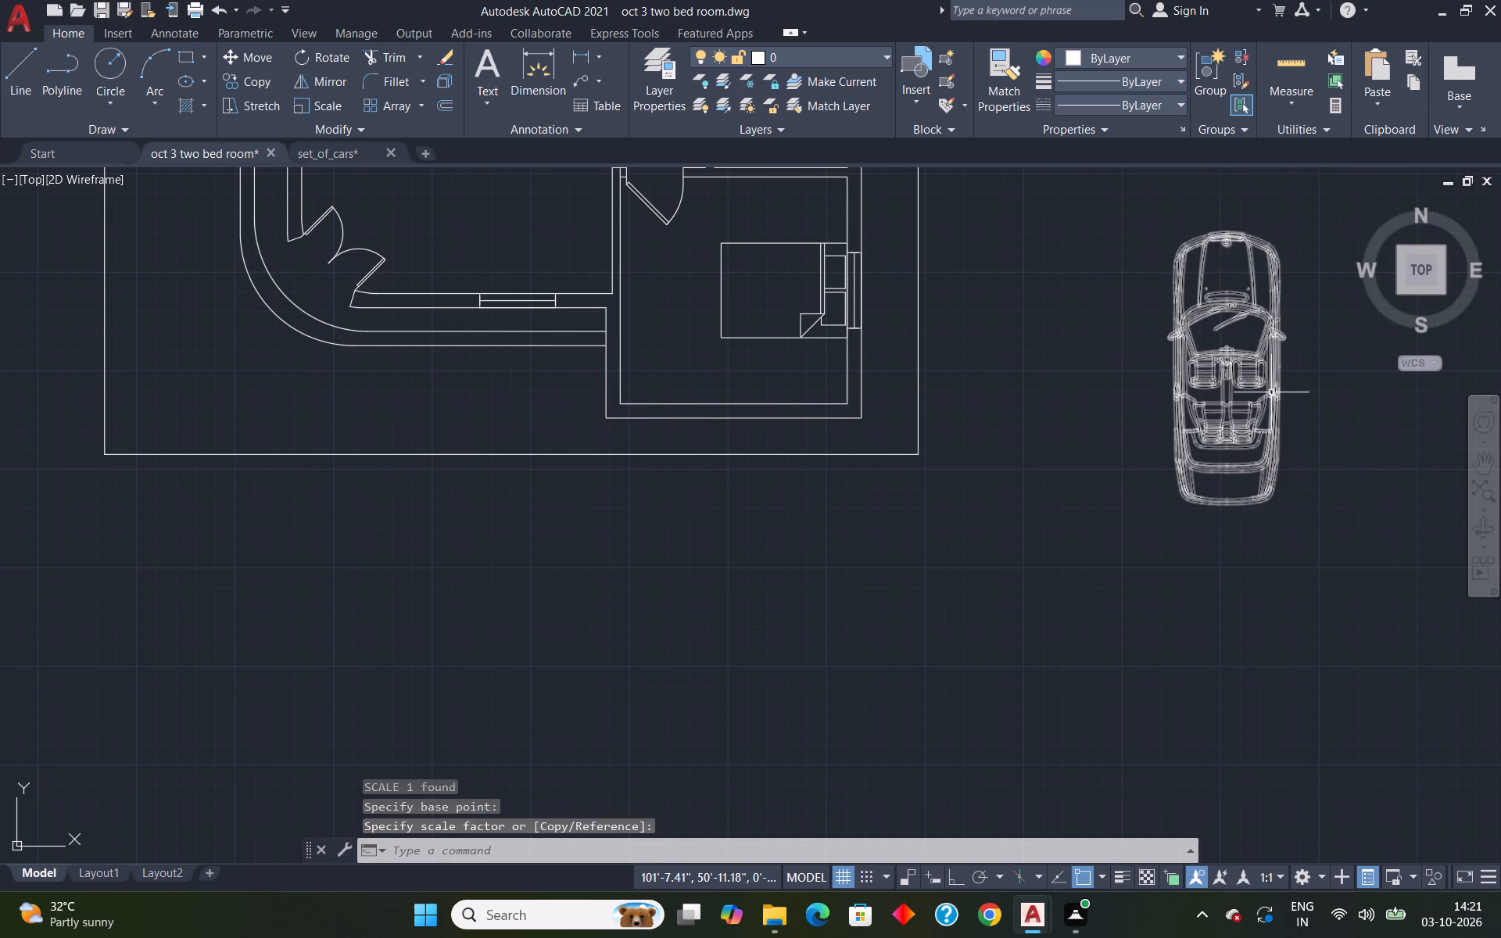
Move the car block into the open strip beside the curved wall, below the plants and inside the plot boundary.
click(1271, 392)
key(m)
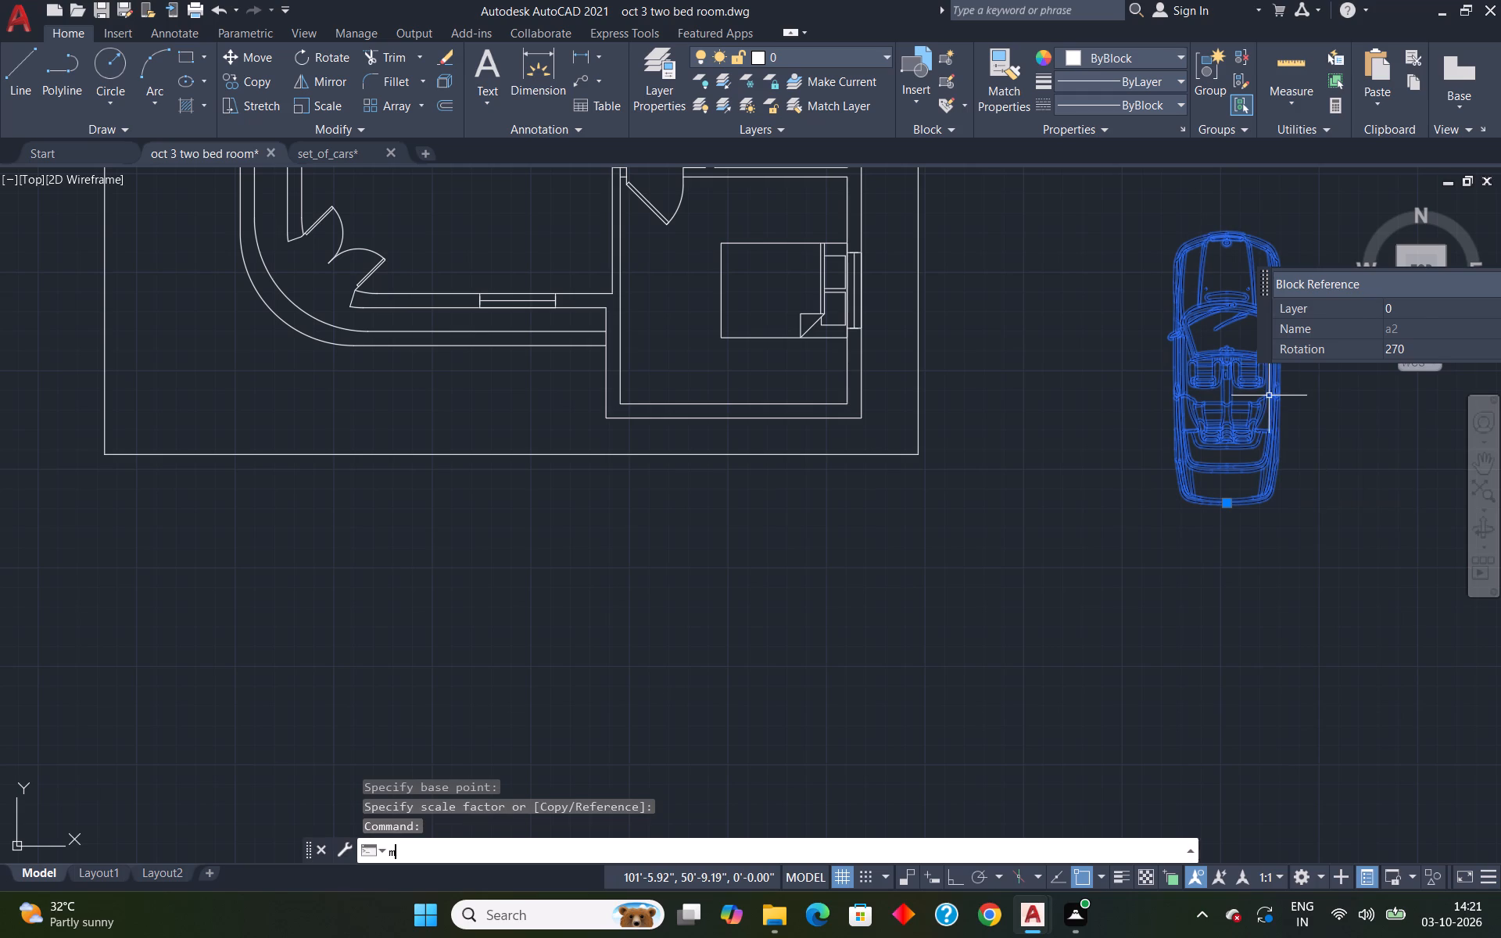
key(Return)
click(1231, 374)
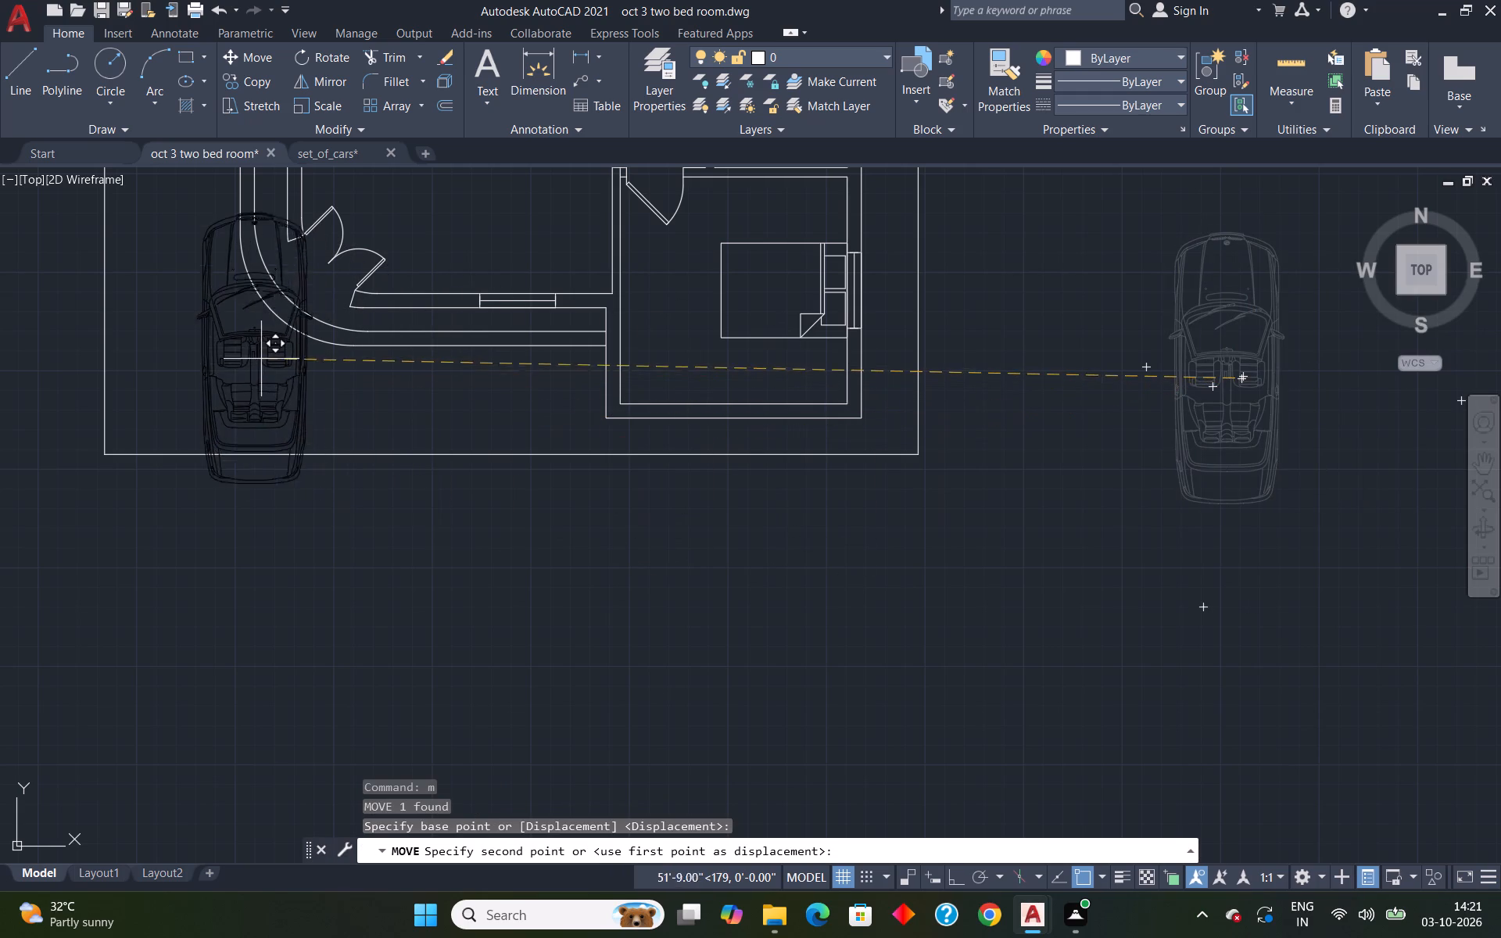
scroll(221, 343, down, 3)
scroll(211, 320, up, 4)
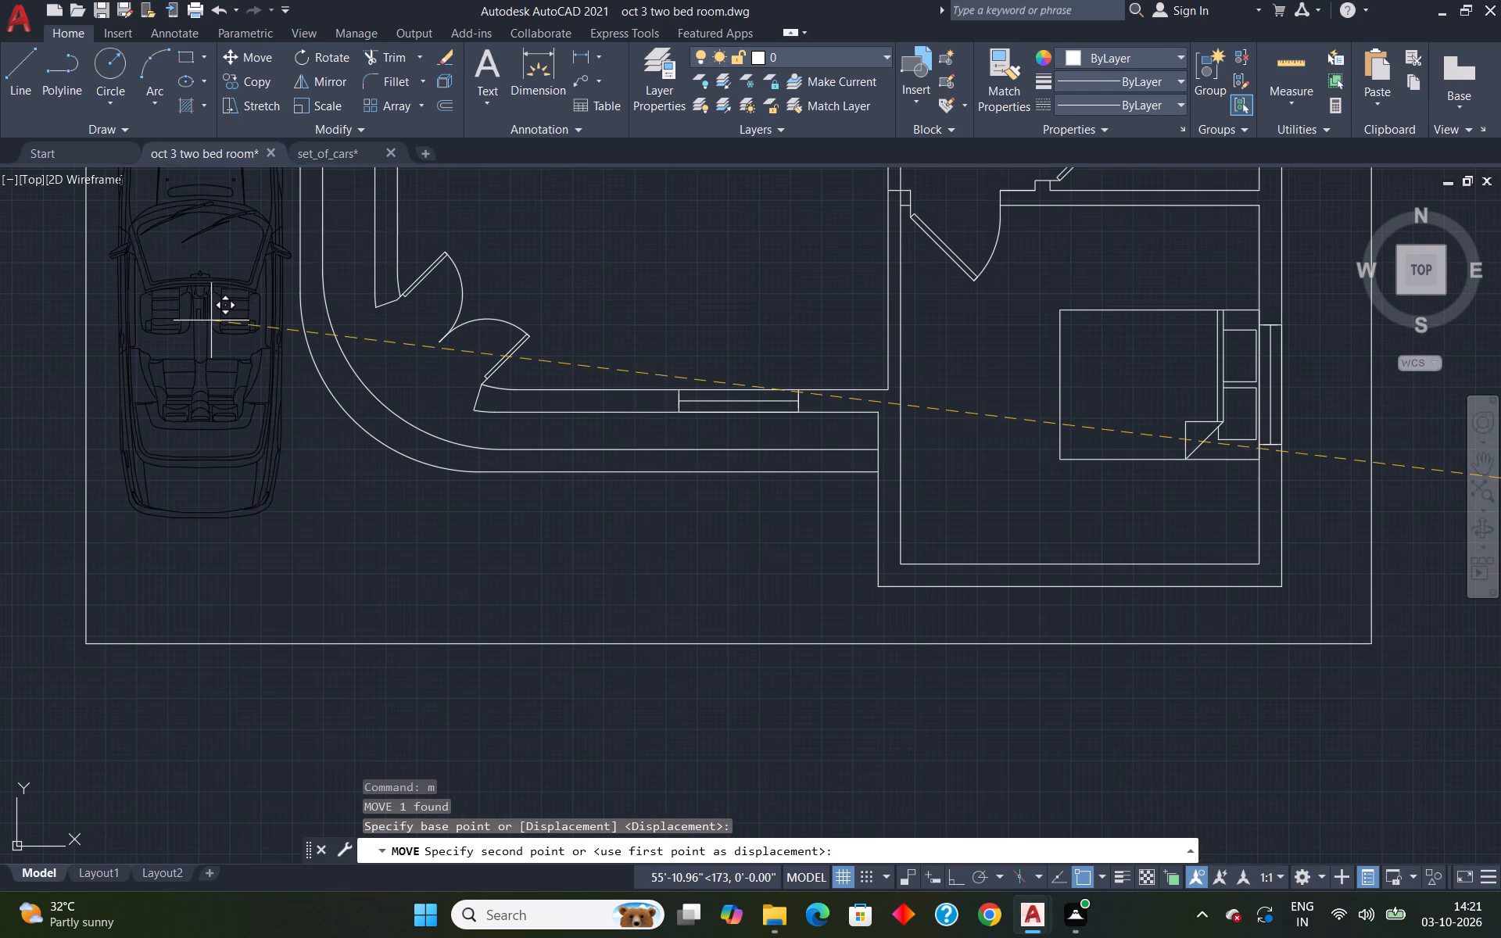
click(211, 320)
key(Escape)
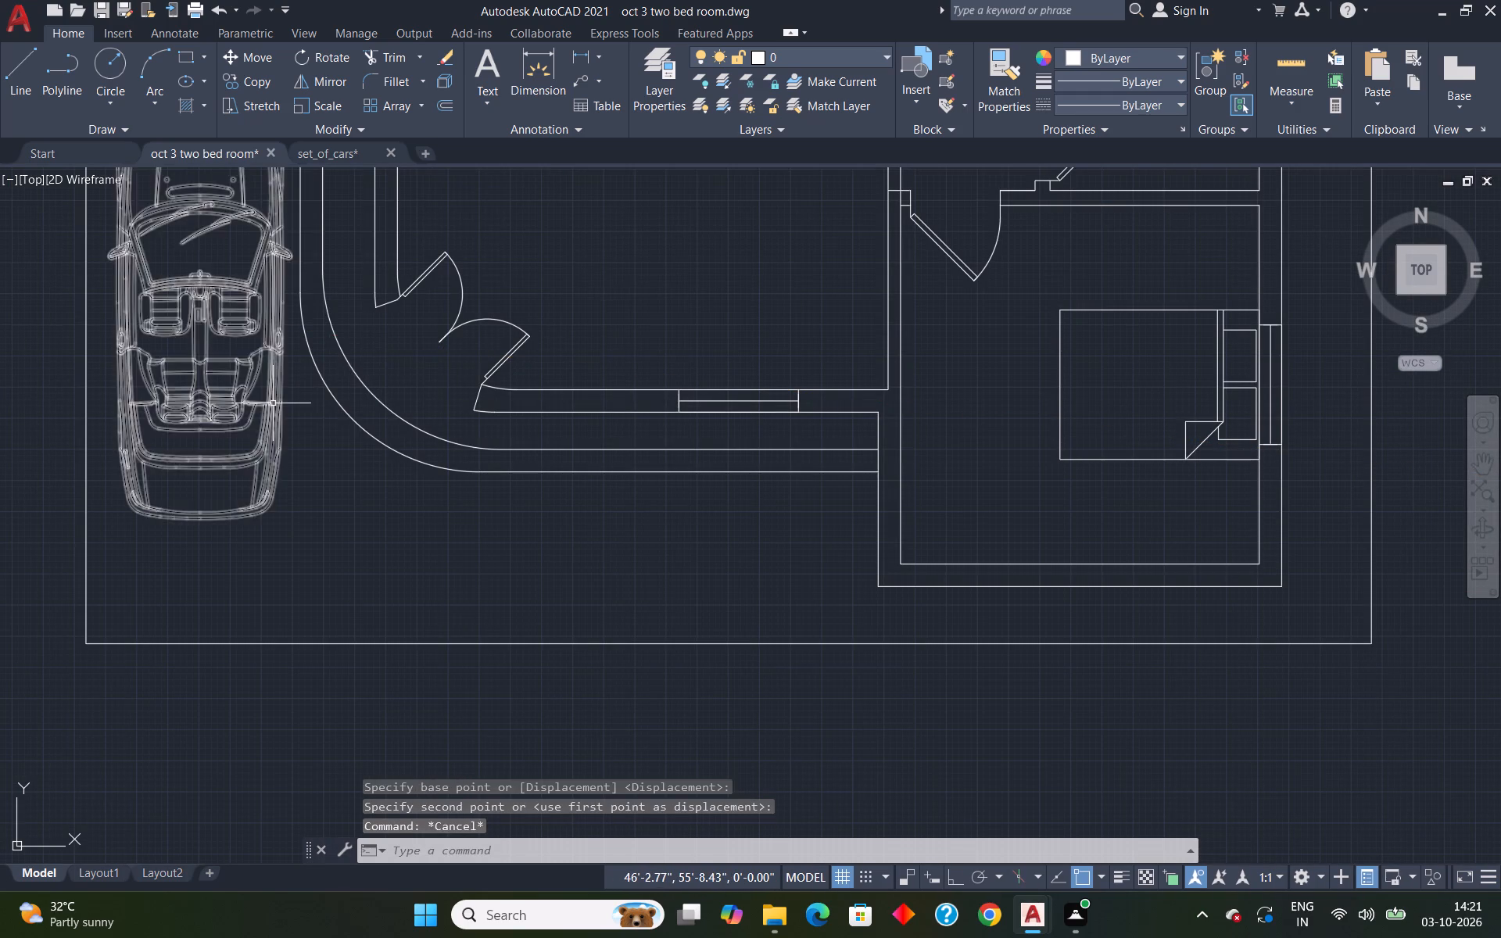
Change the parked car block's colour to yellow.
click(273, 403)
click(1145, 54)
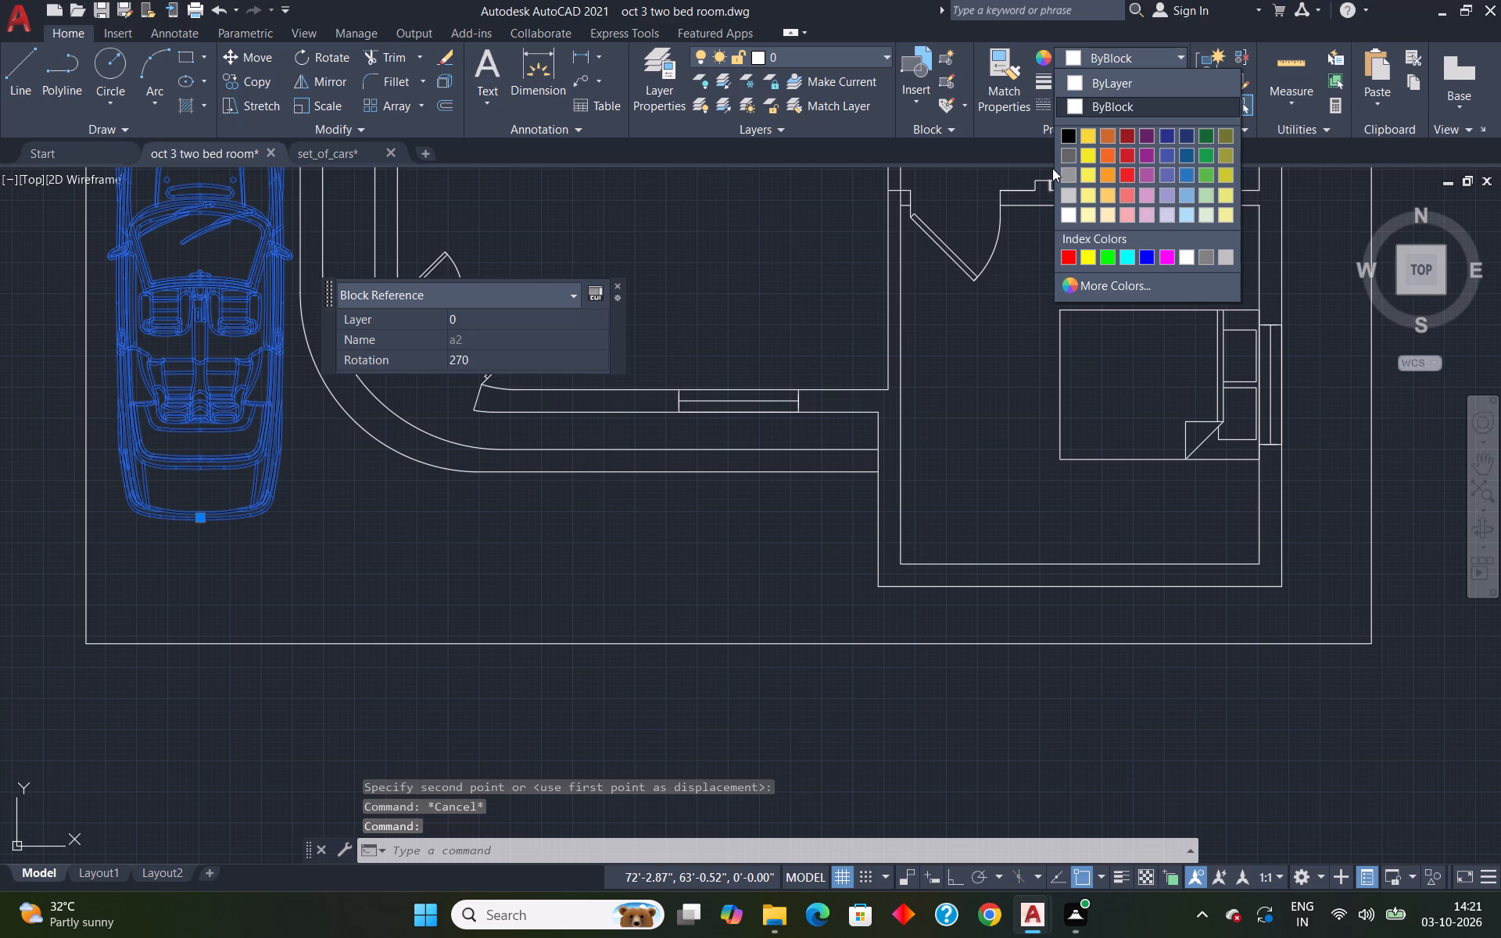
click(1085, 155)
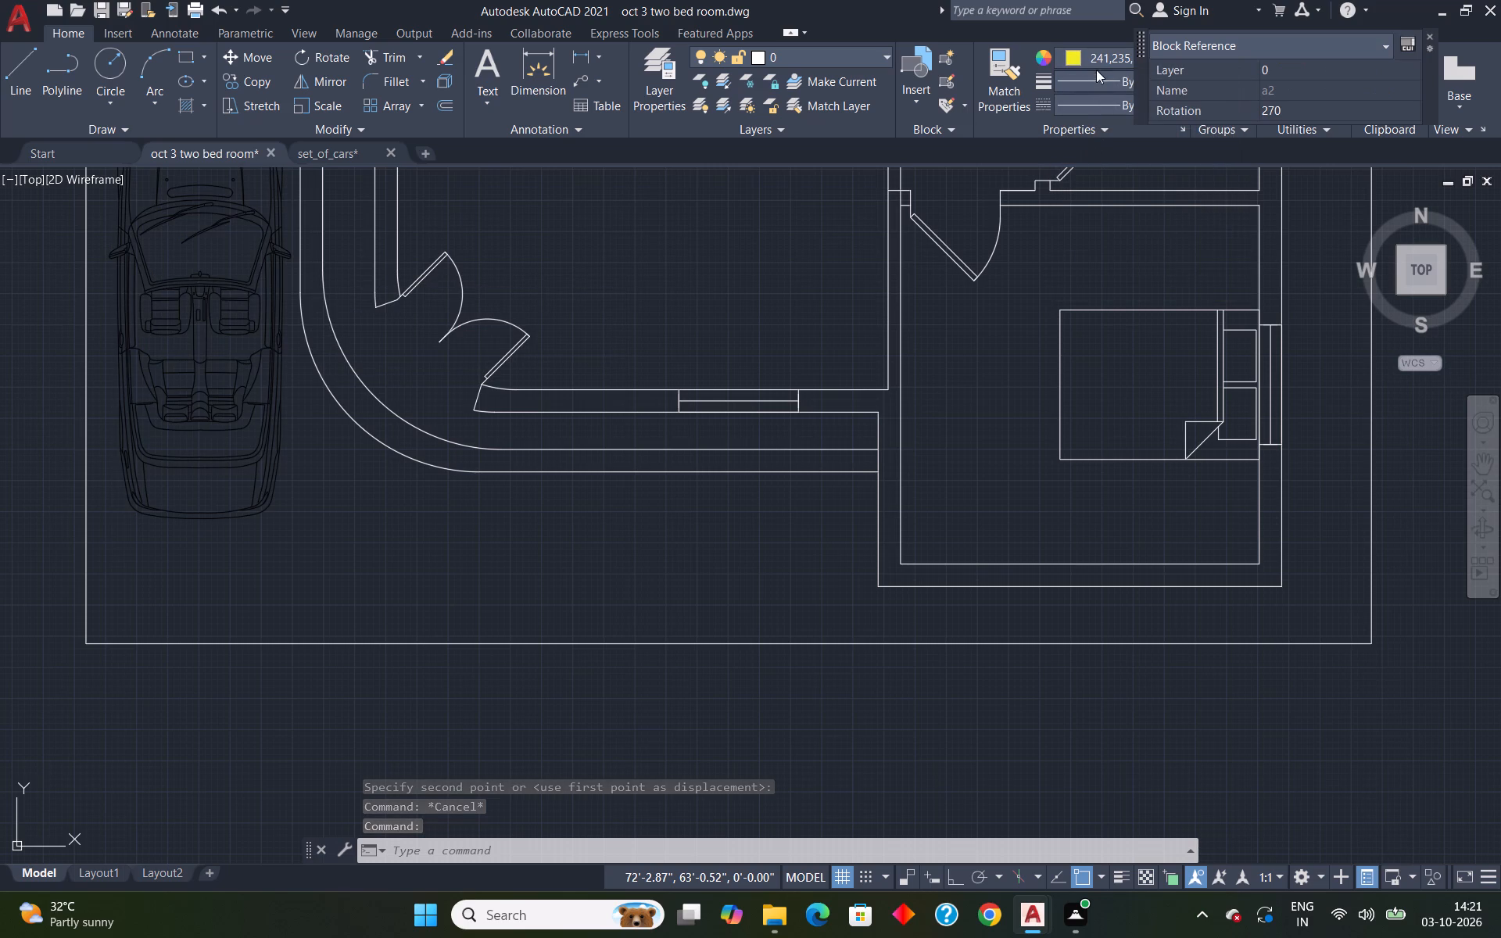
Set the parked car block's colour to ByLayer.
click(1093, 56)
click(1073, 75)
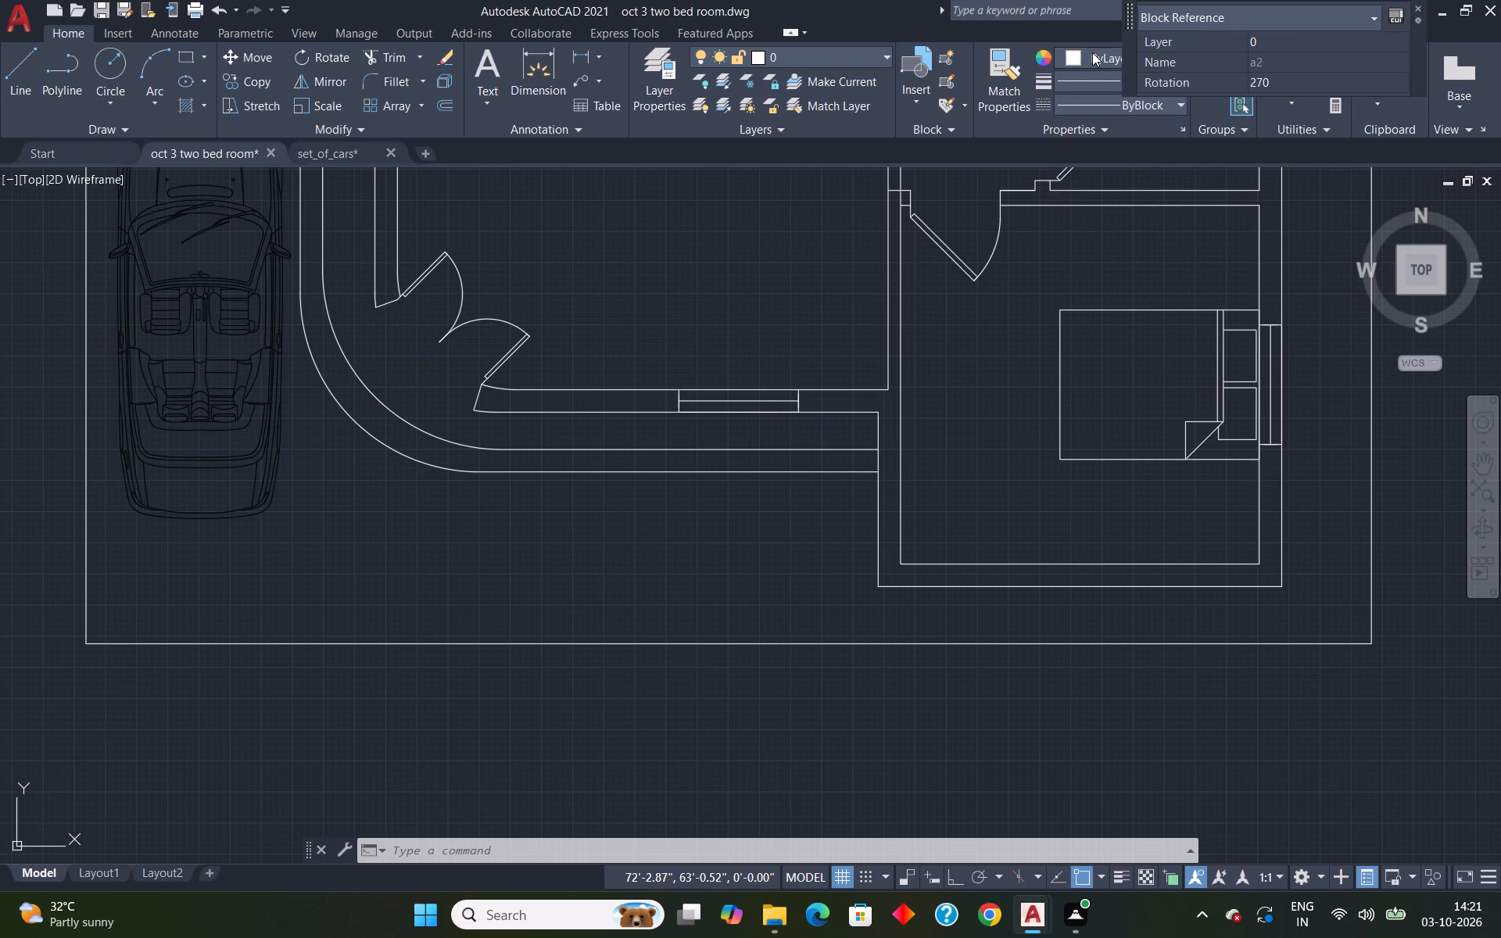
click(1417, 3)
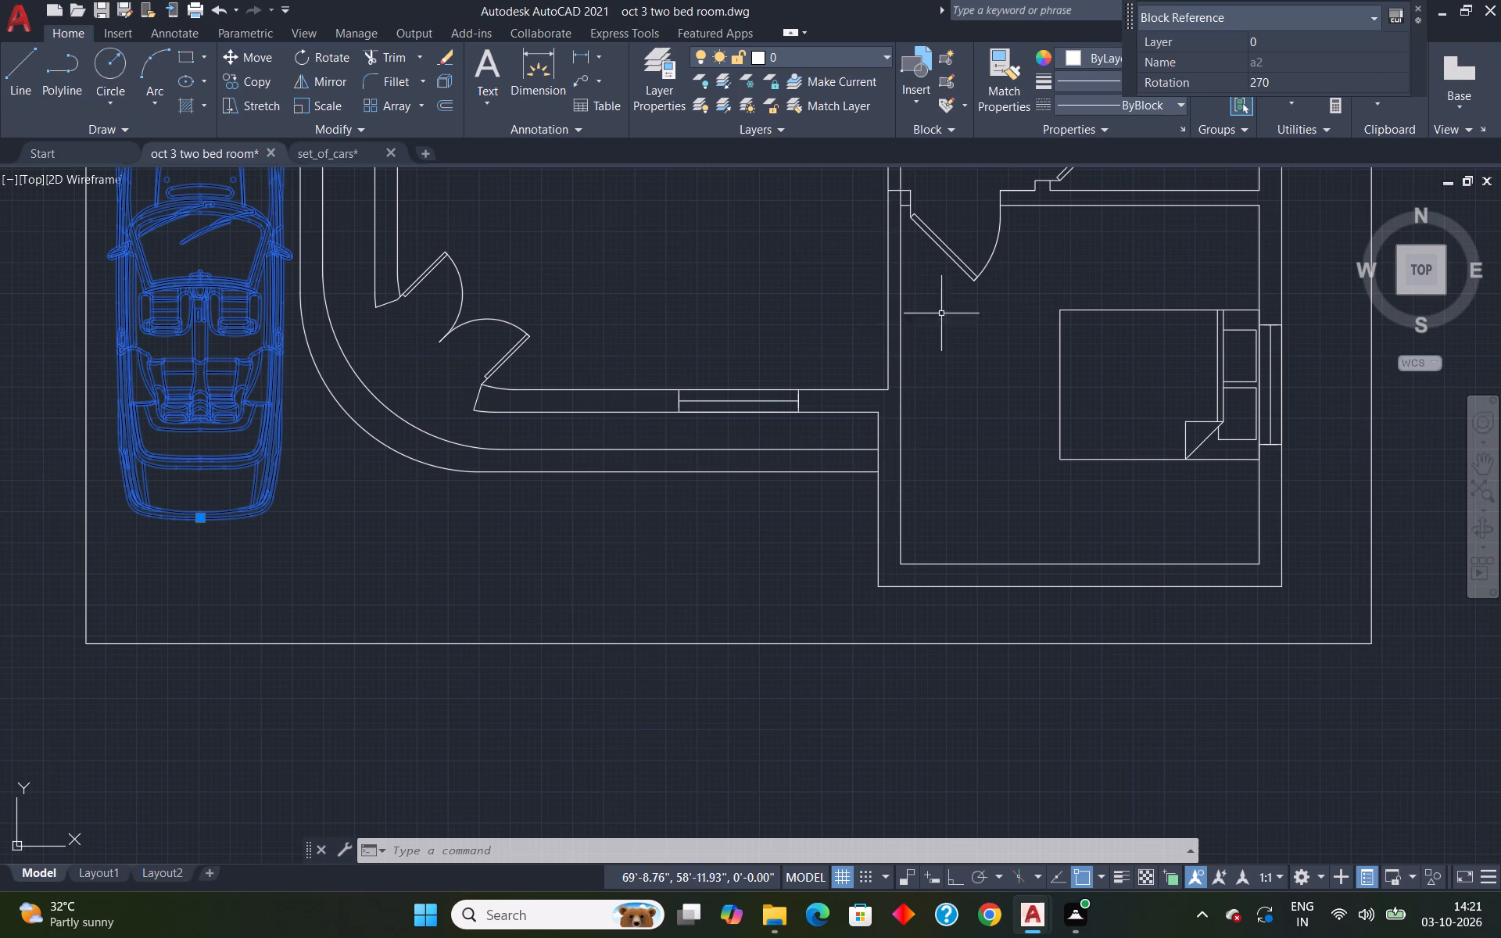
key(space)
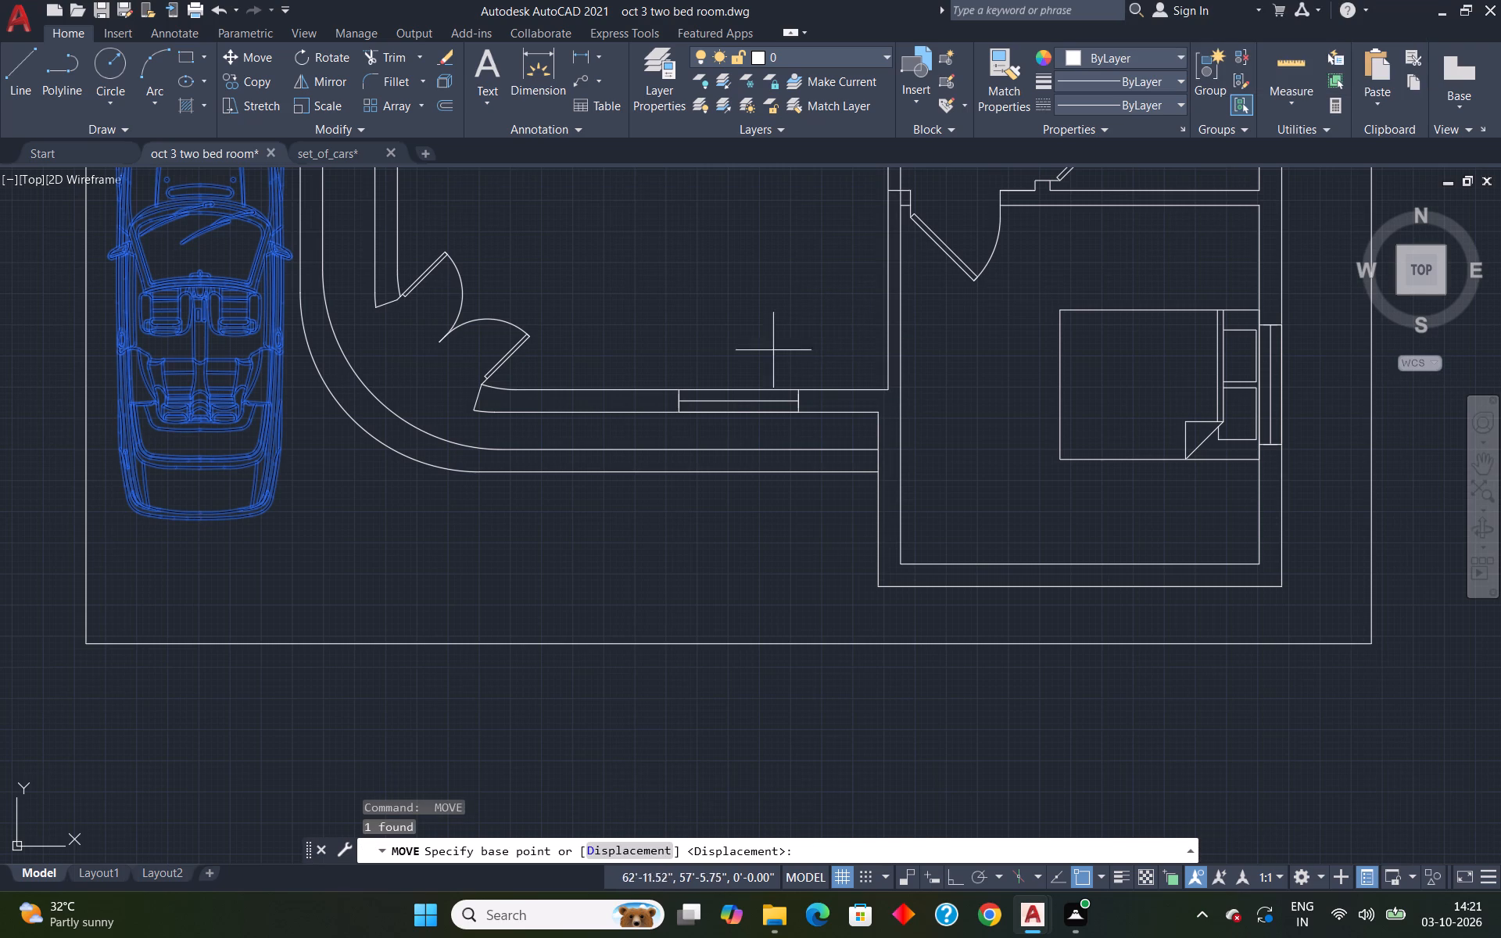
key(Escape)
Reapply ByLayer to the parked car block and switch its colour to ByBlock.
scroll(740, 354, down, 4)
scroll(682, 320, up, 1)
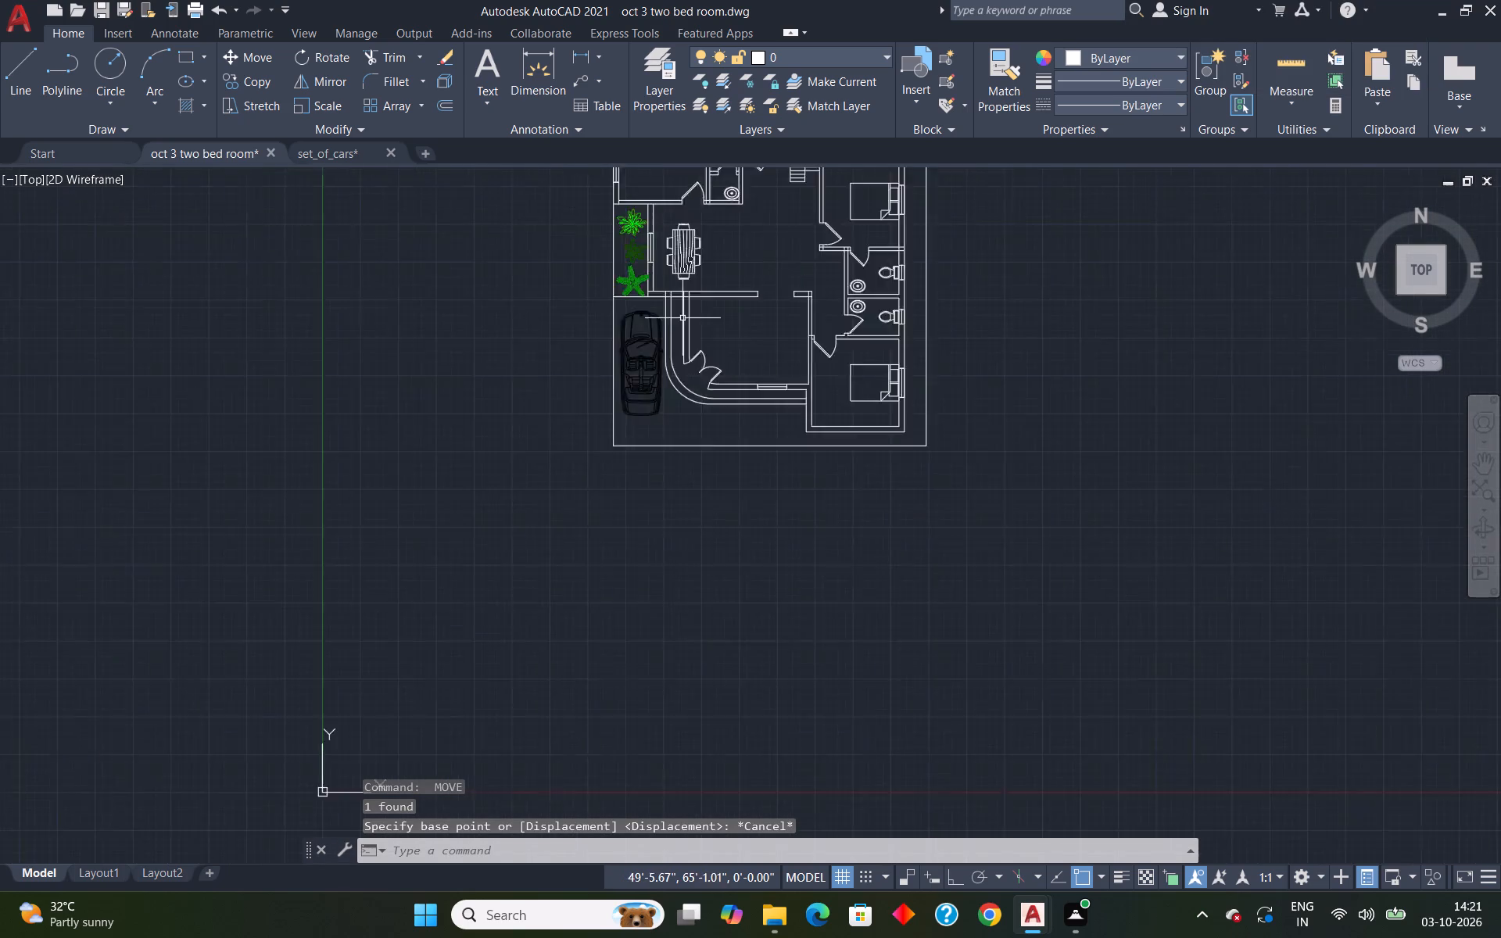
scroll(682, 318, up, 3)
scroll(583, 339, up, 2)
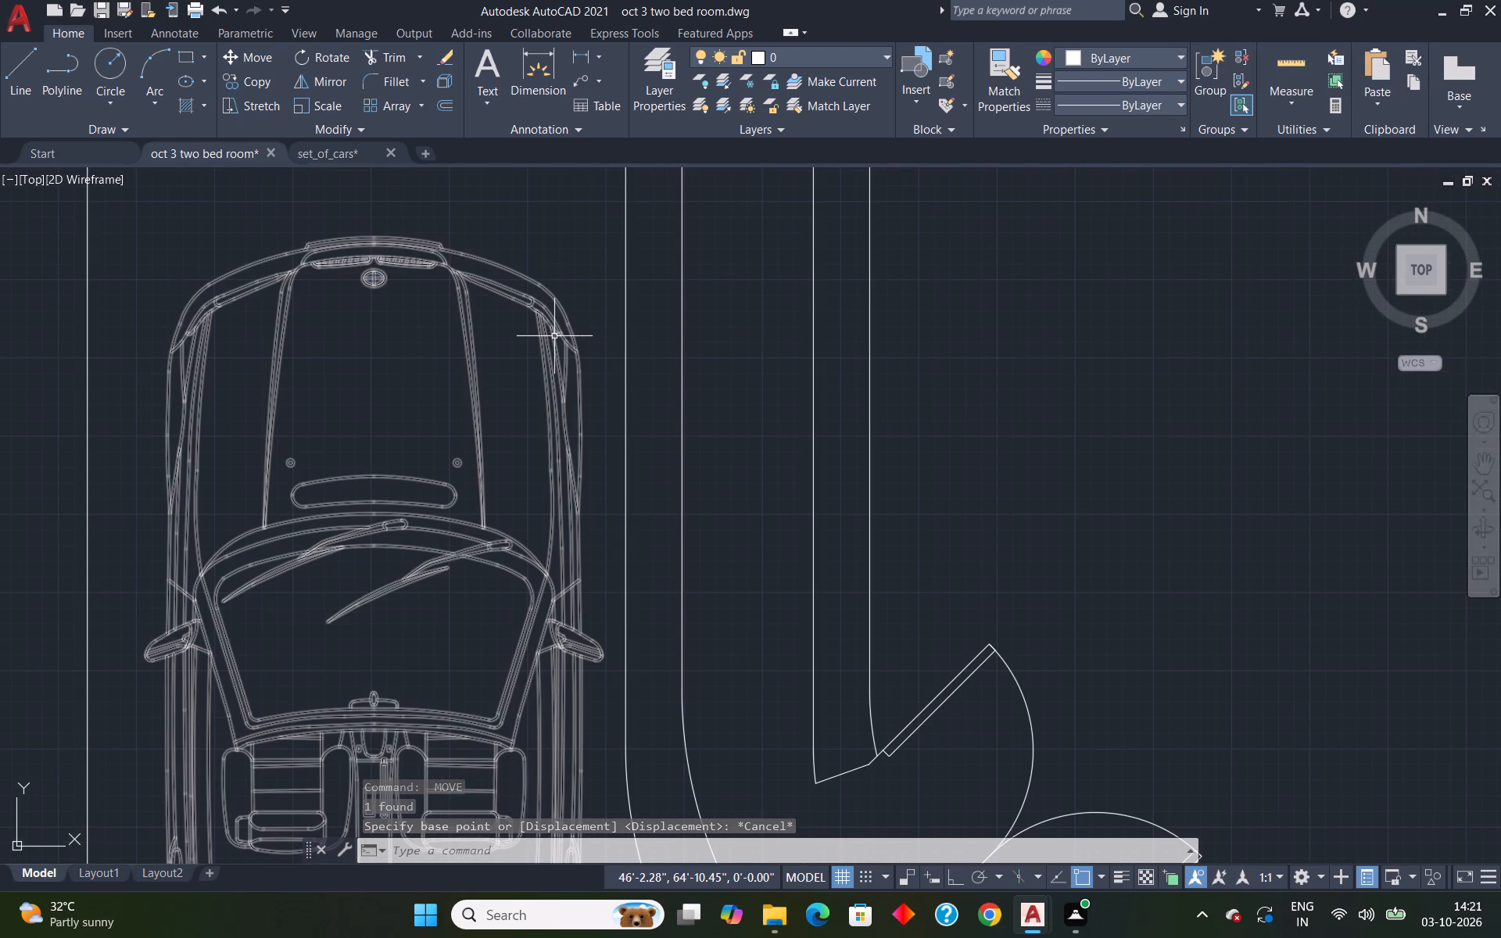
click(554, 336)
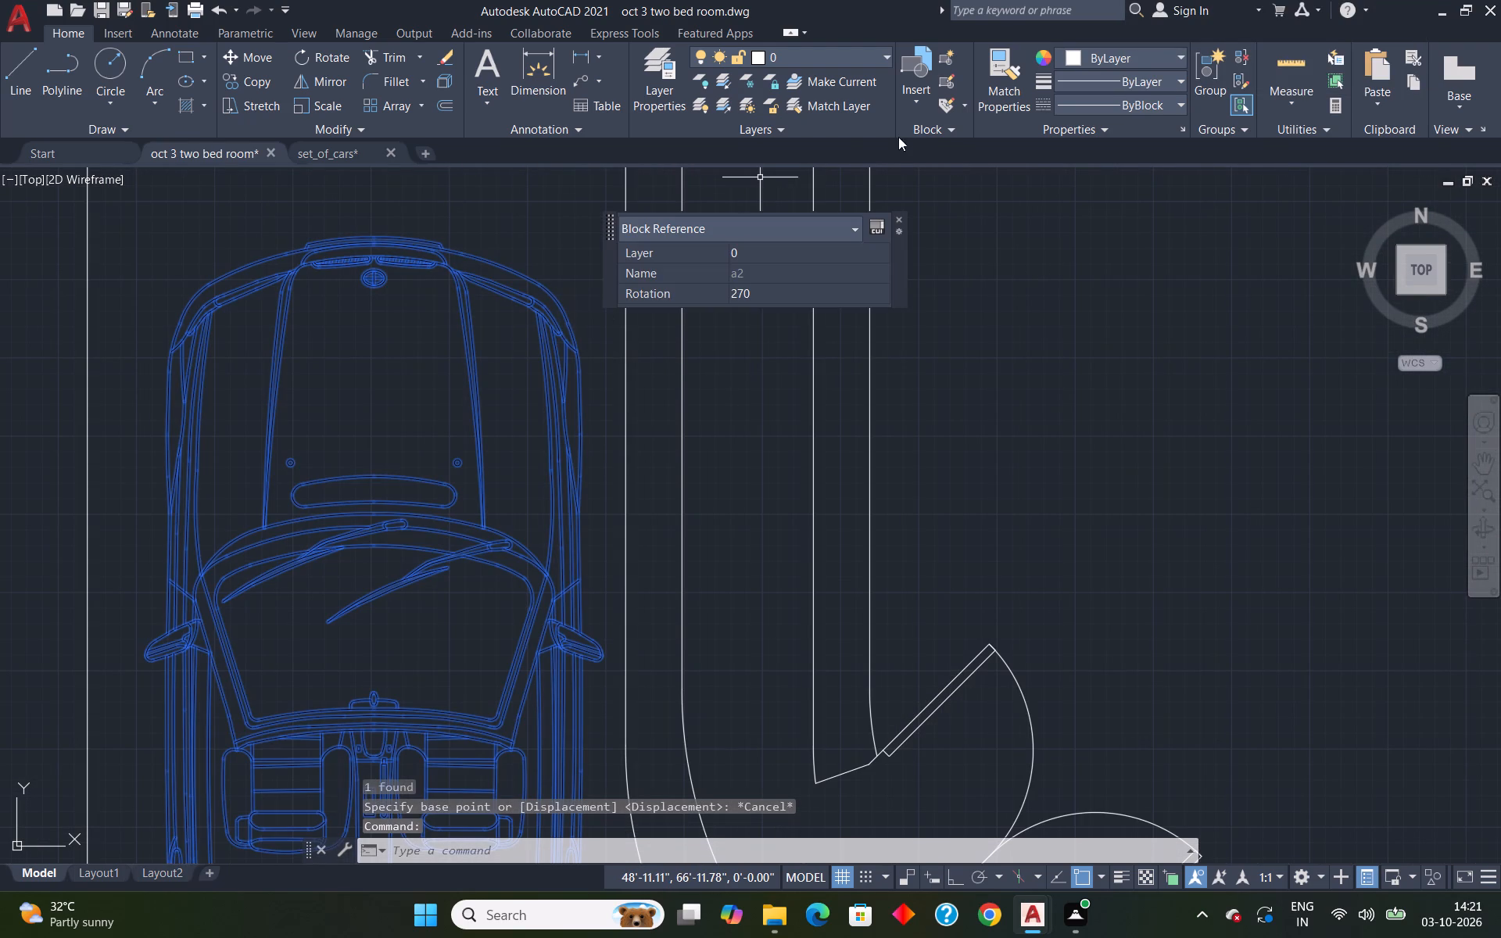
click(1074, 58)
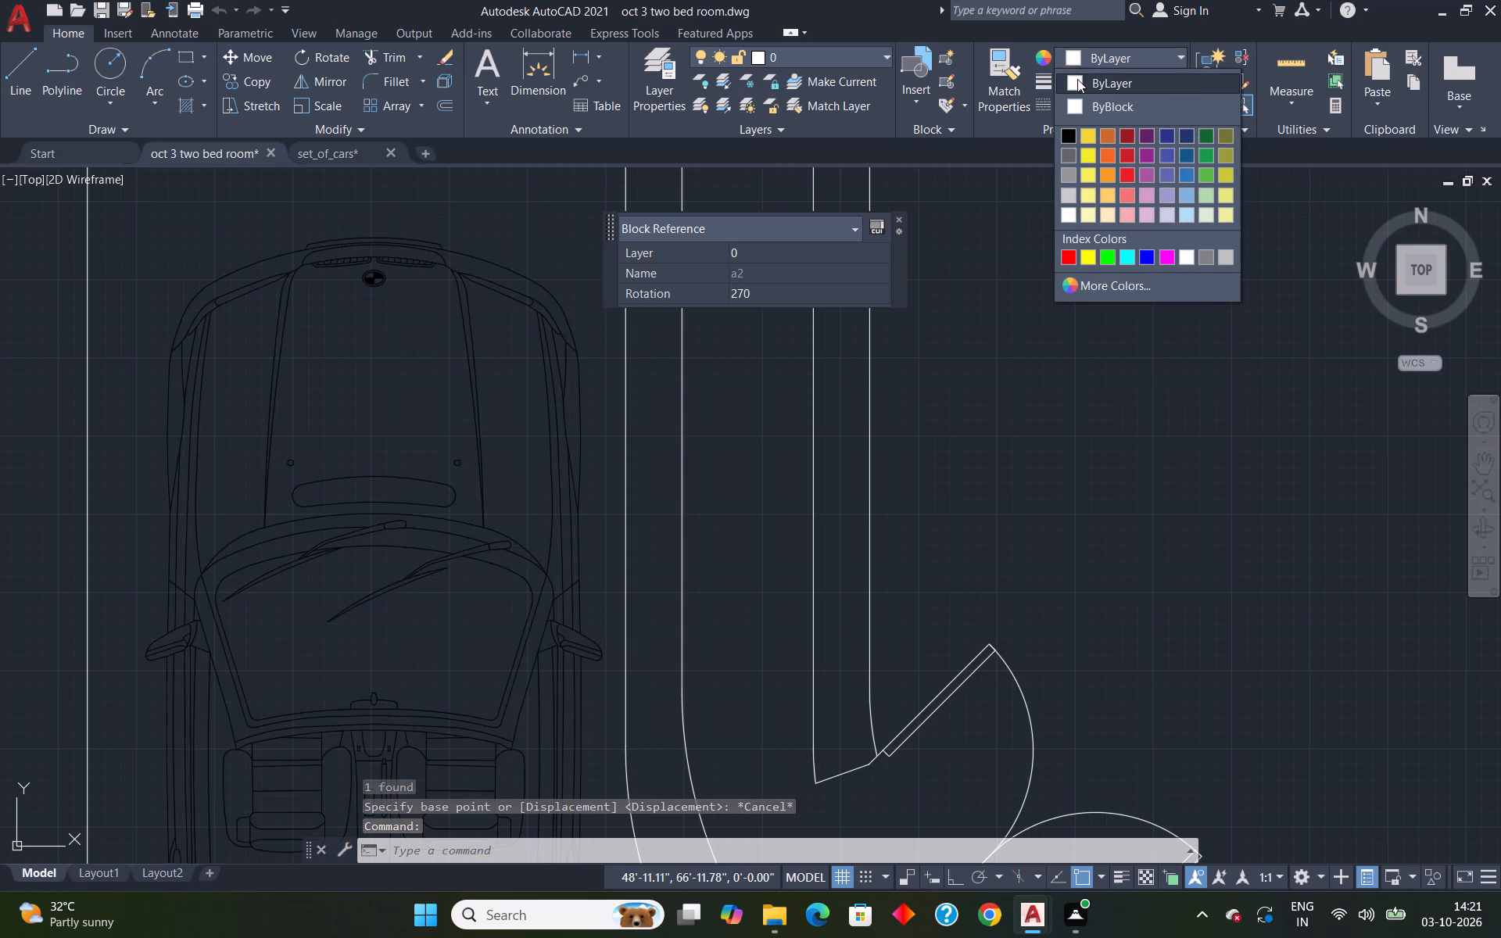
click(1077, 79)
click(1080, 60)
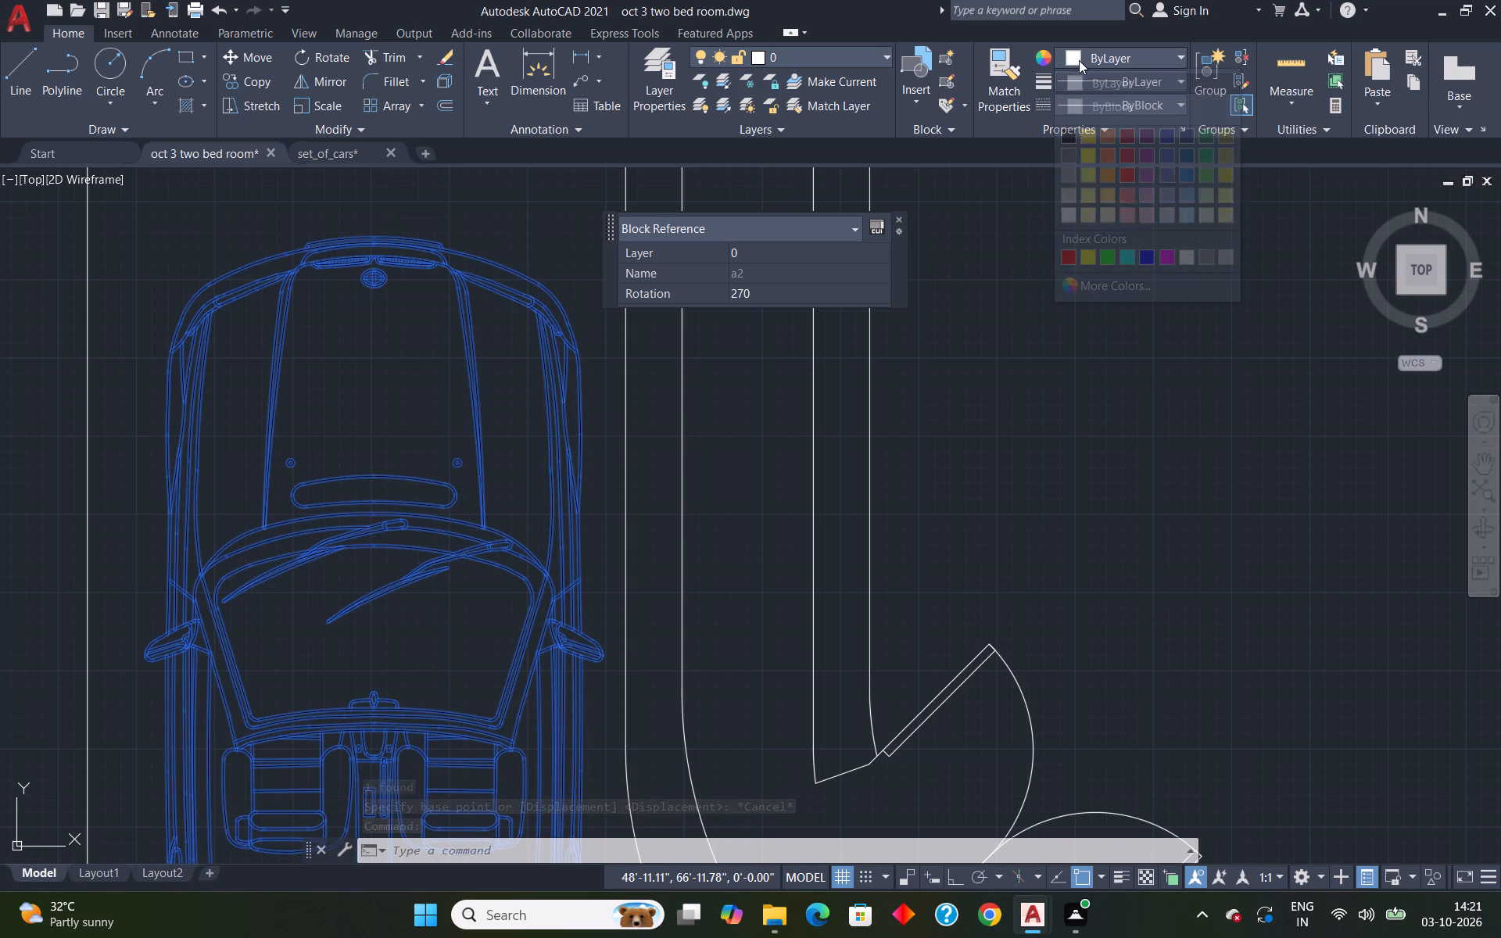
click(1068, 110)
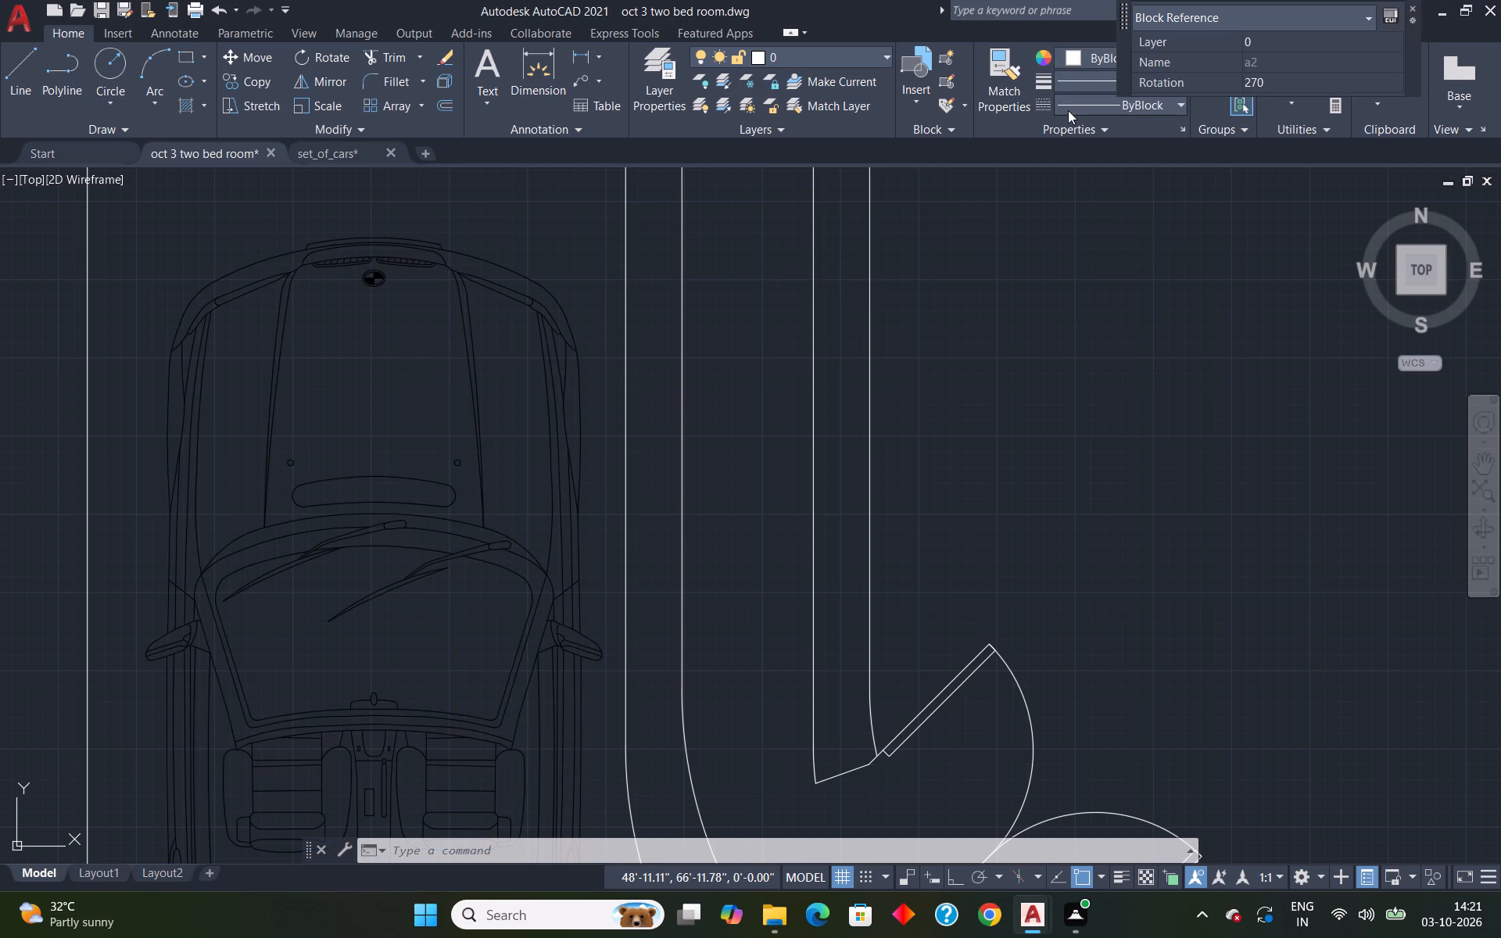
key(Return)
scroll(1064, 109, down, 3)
Set the parked car block's colour to ByLayer and deselect it.
click(543, 317)
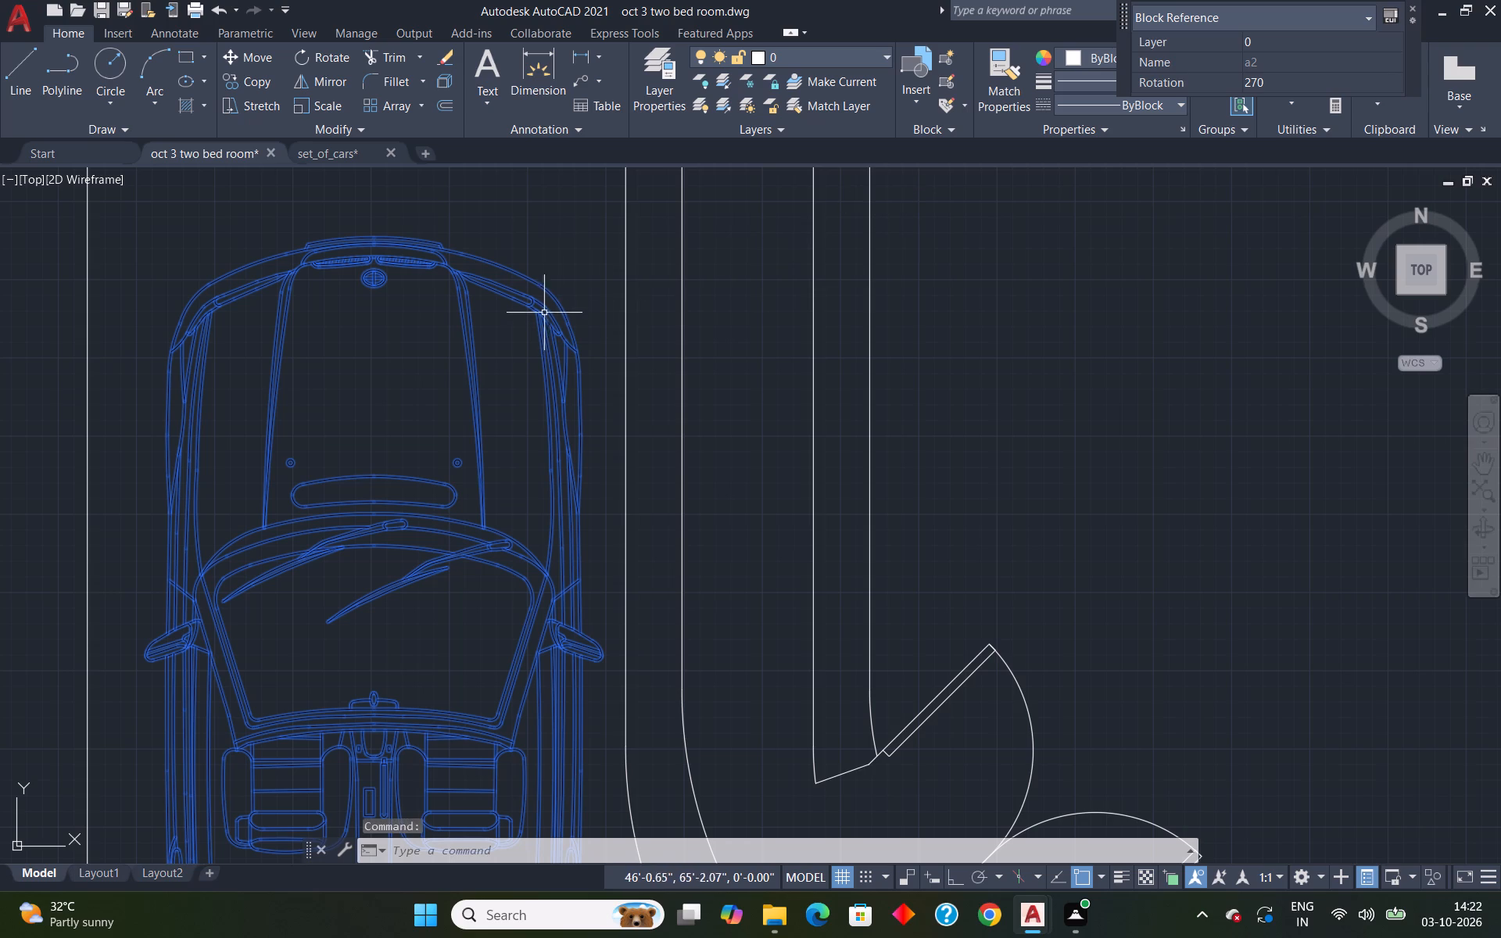
click(1046, 53)
click(1075, 52)
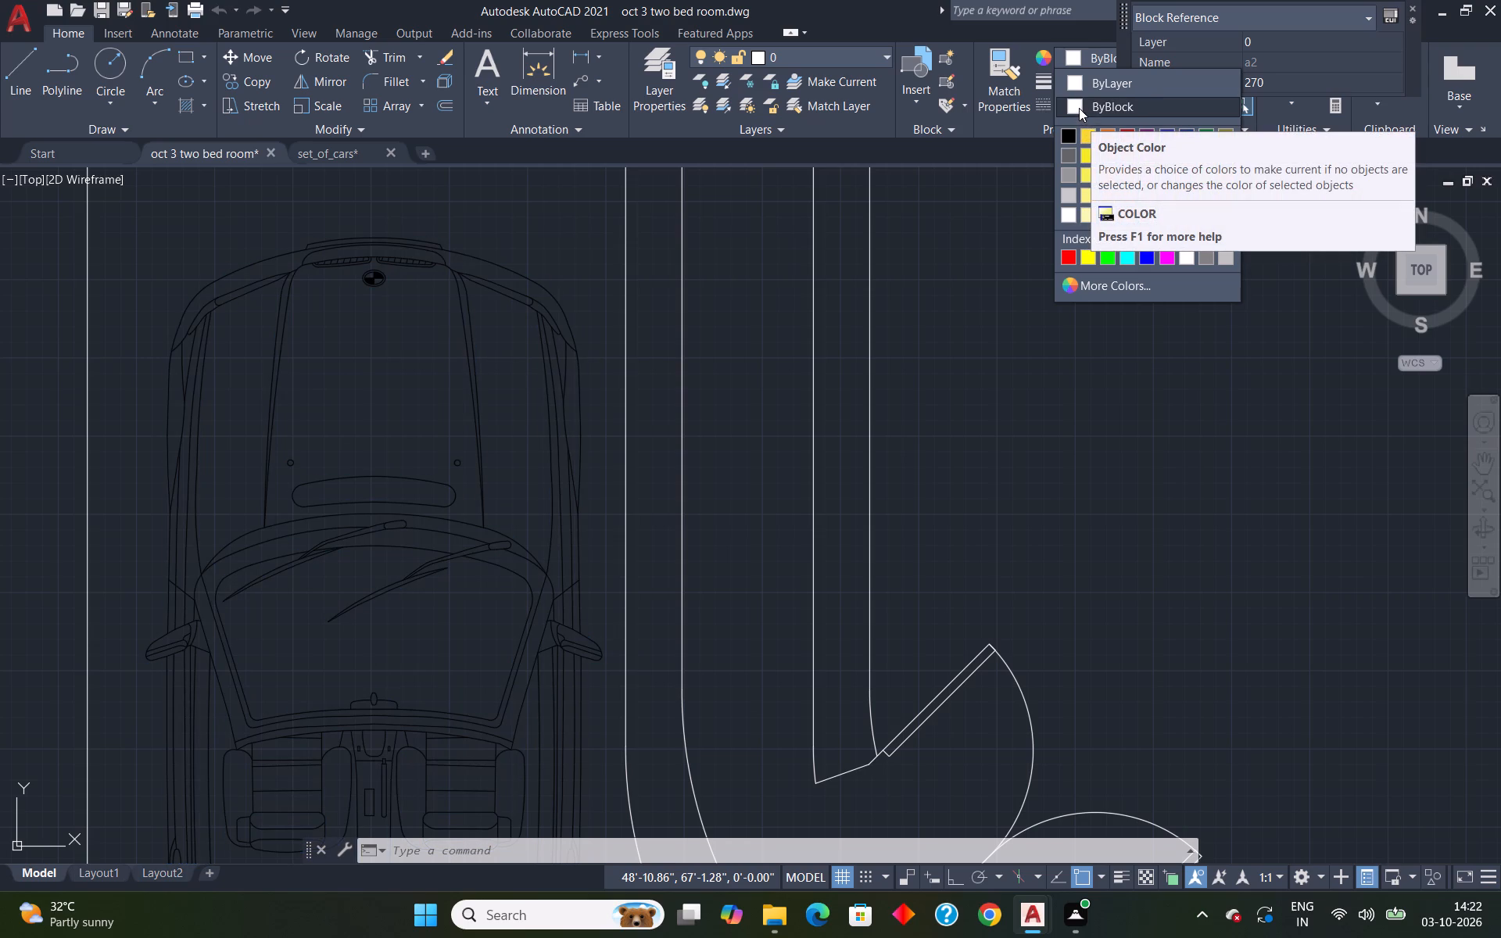
click(1080, 87)
scroll(1060, 84, down, 4)
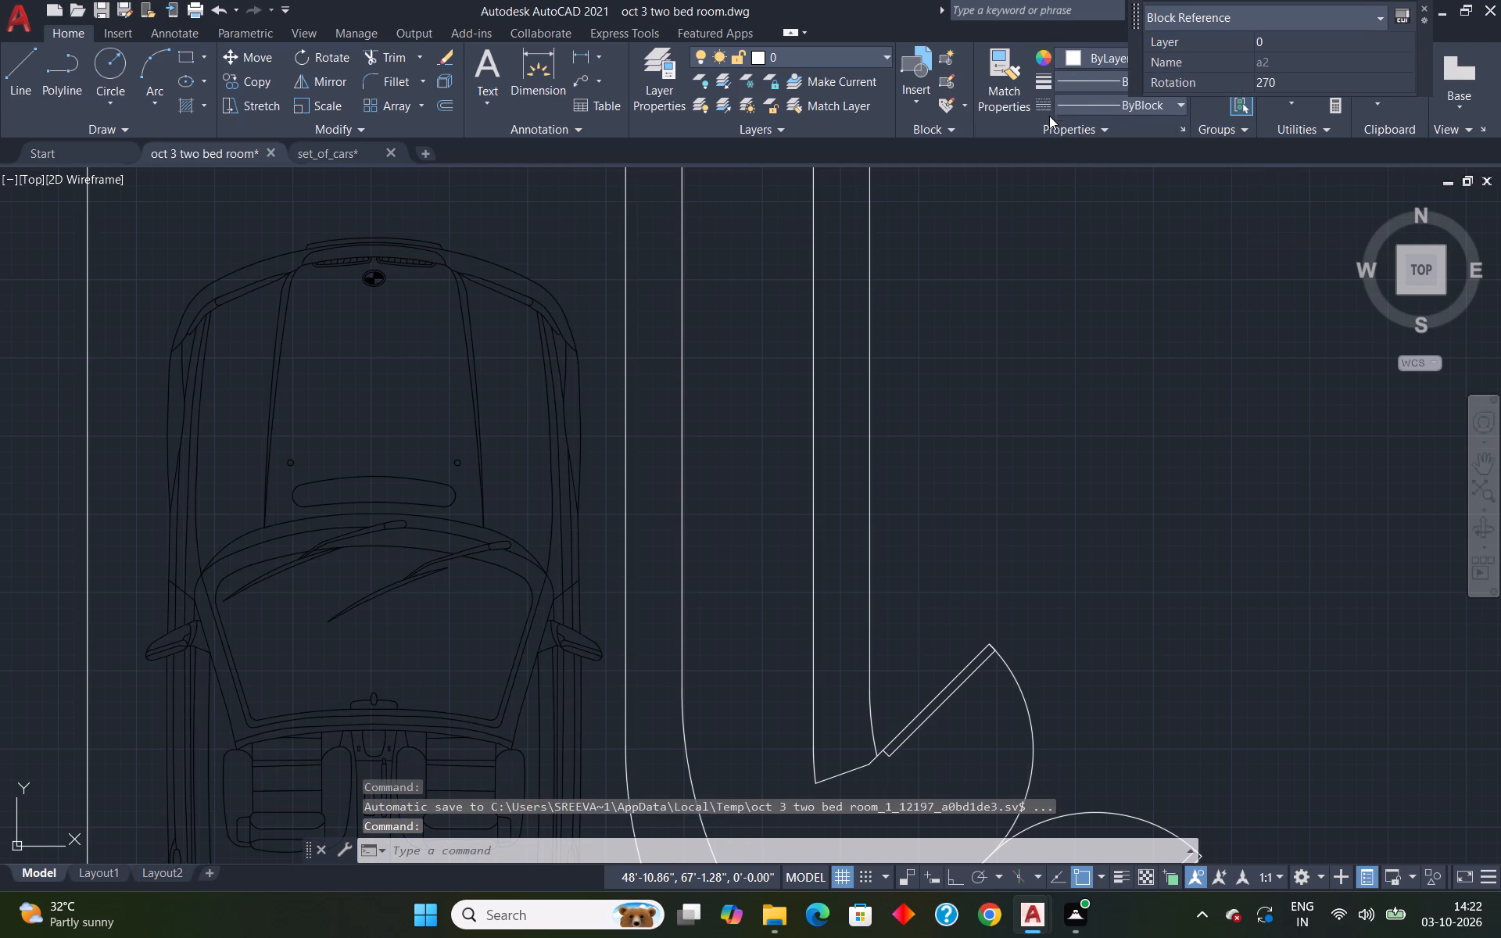
key(space)
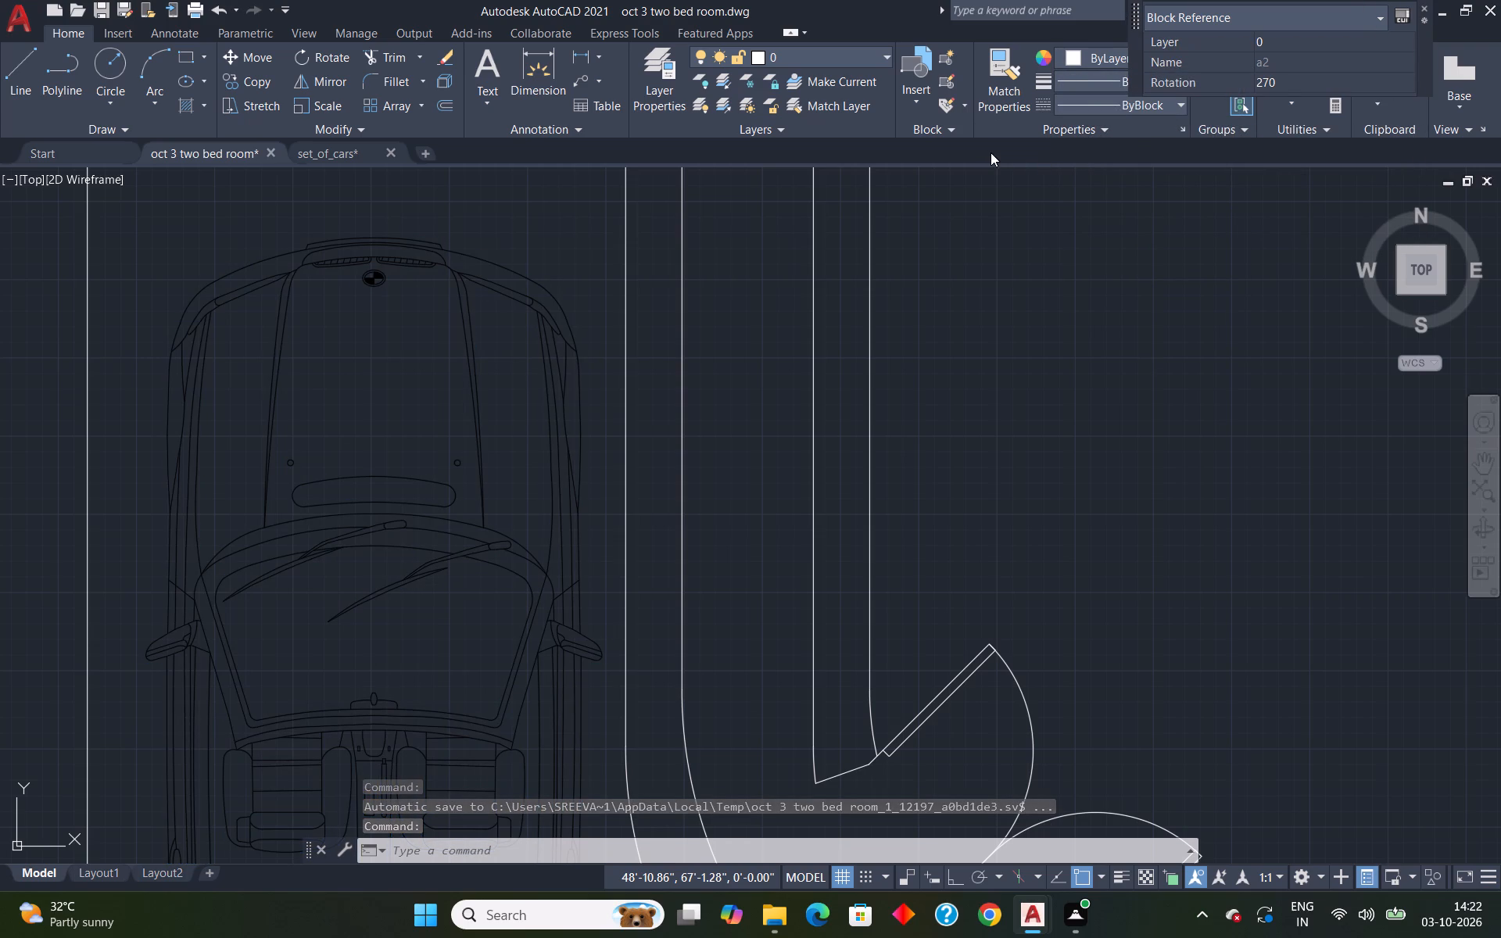
key(Escape)
scroll(994, 154, down, 4)
scroll(983, 220, down, 4)
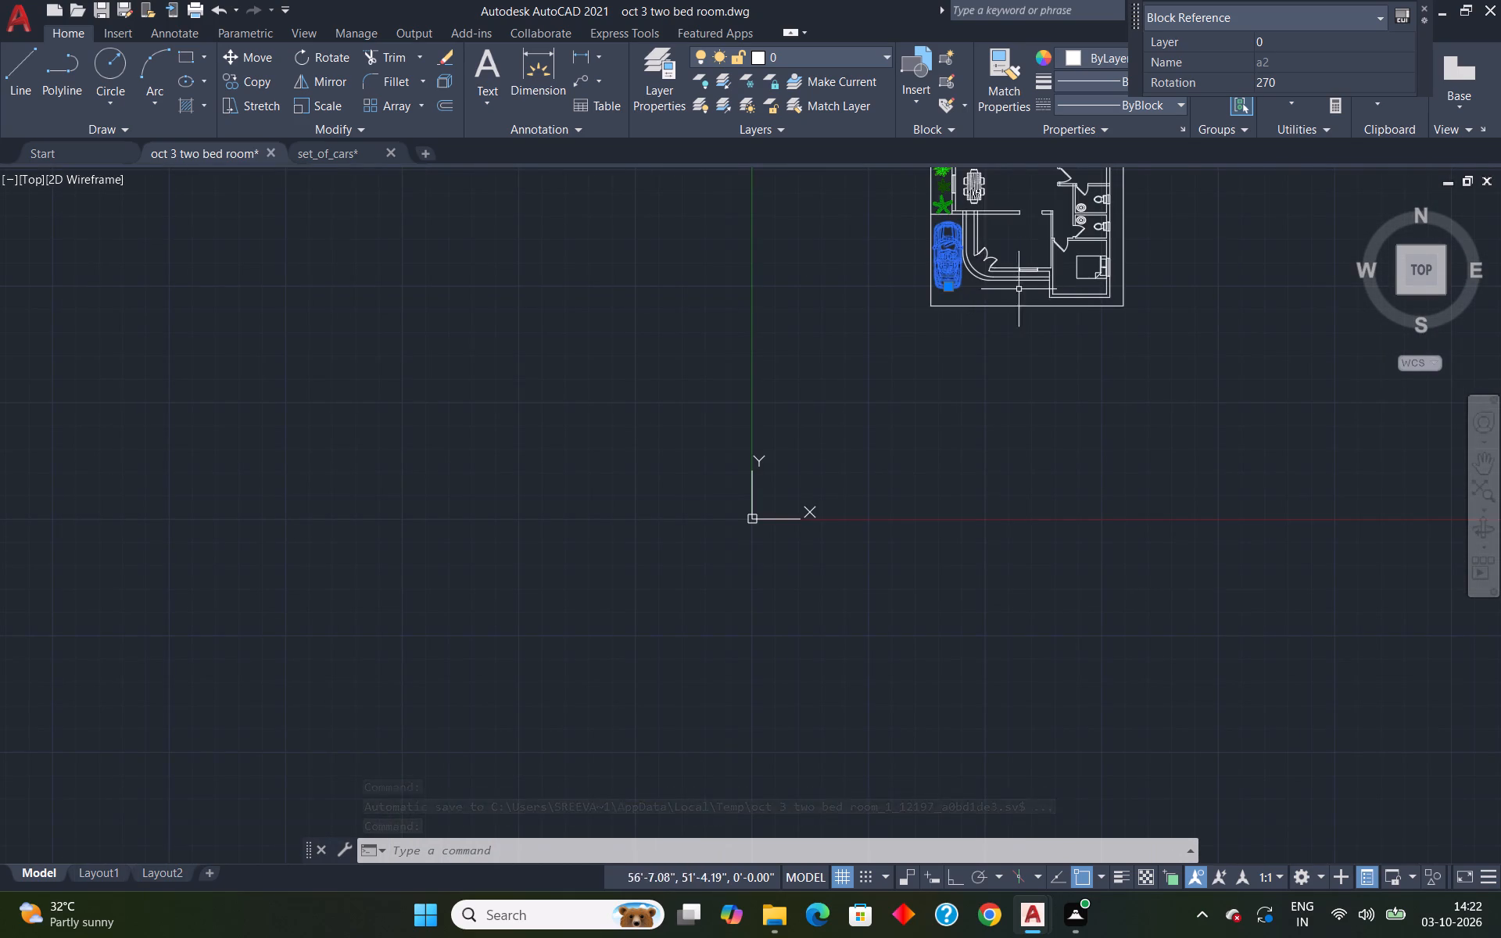
key(space)
key(Escape)
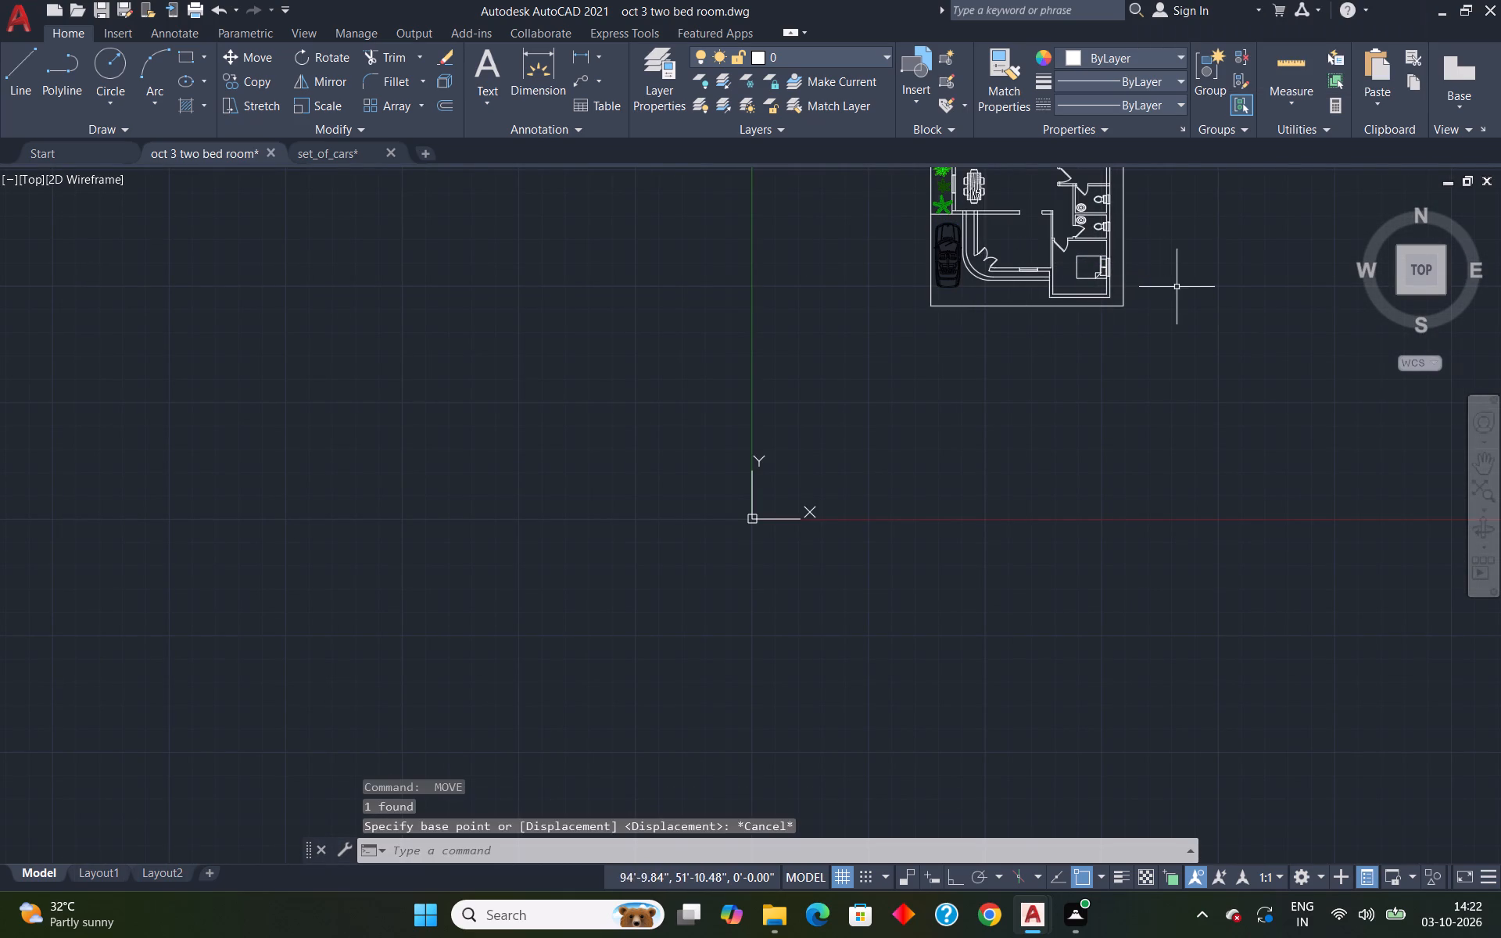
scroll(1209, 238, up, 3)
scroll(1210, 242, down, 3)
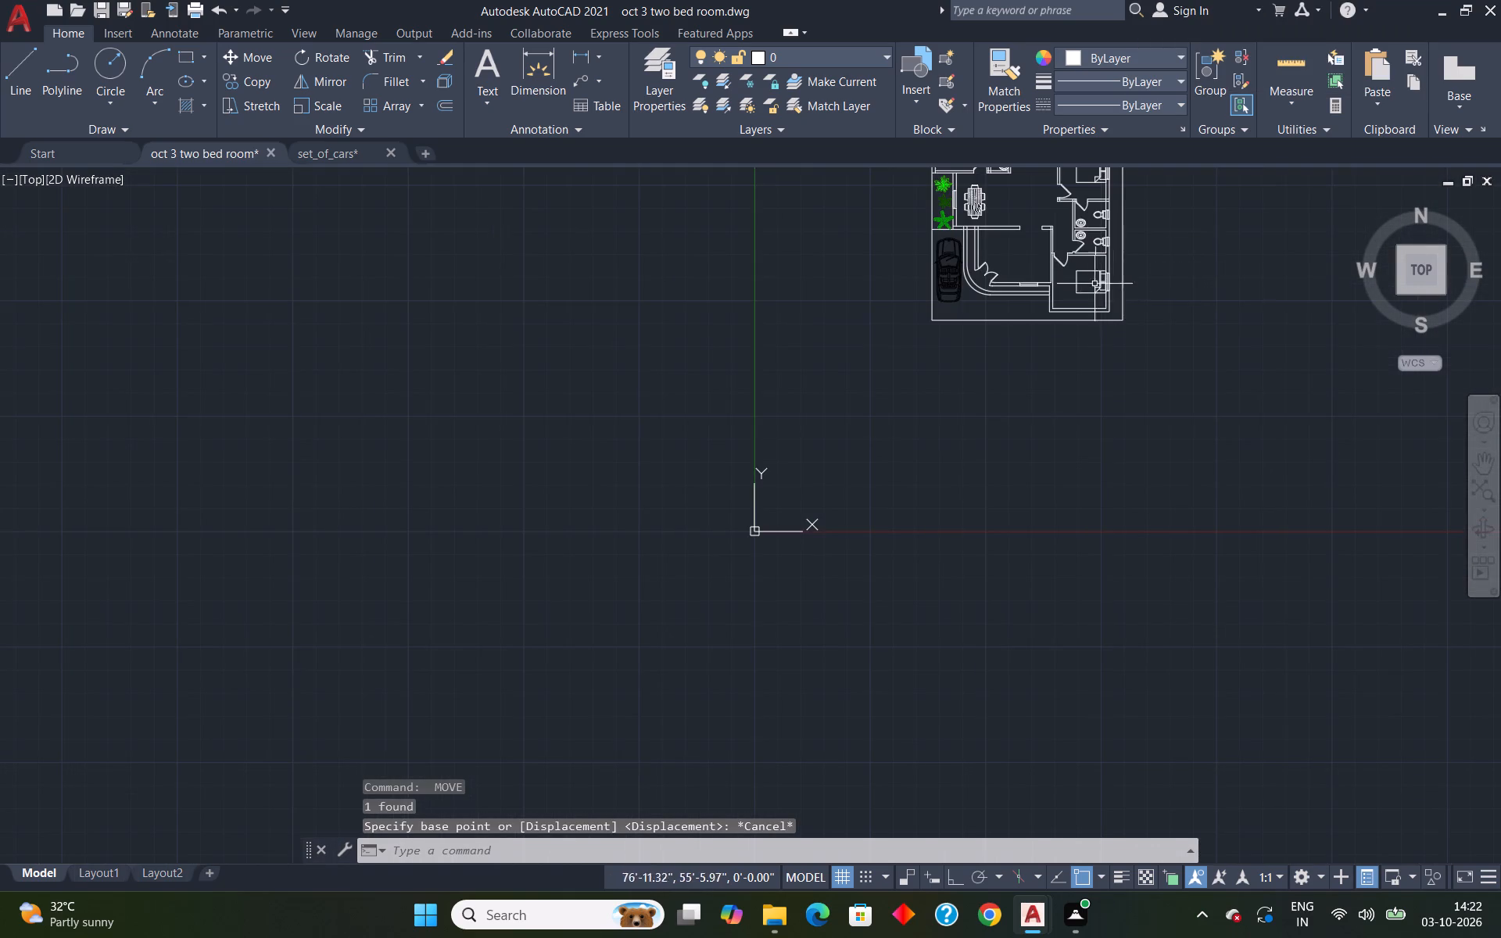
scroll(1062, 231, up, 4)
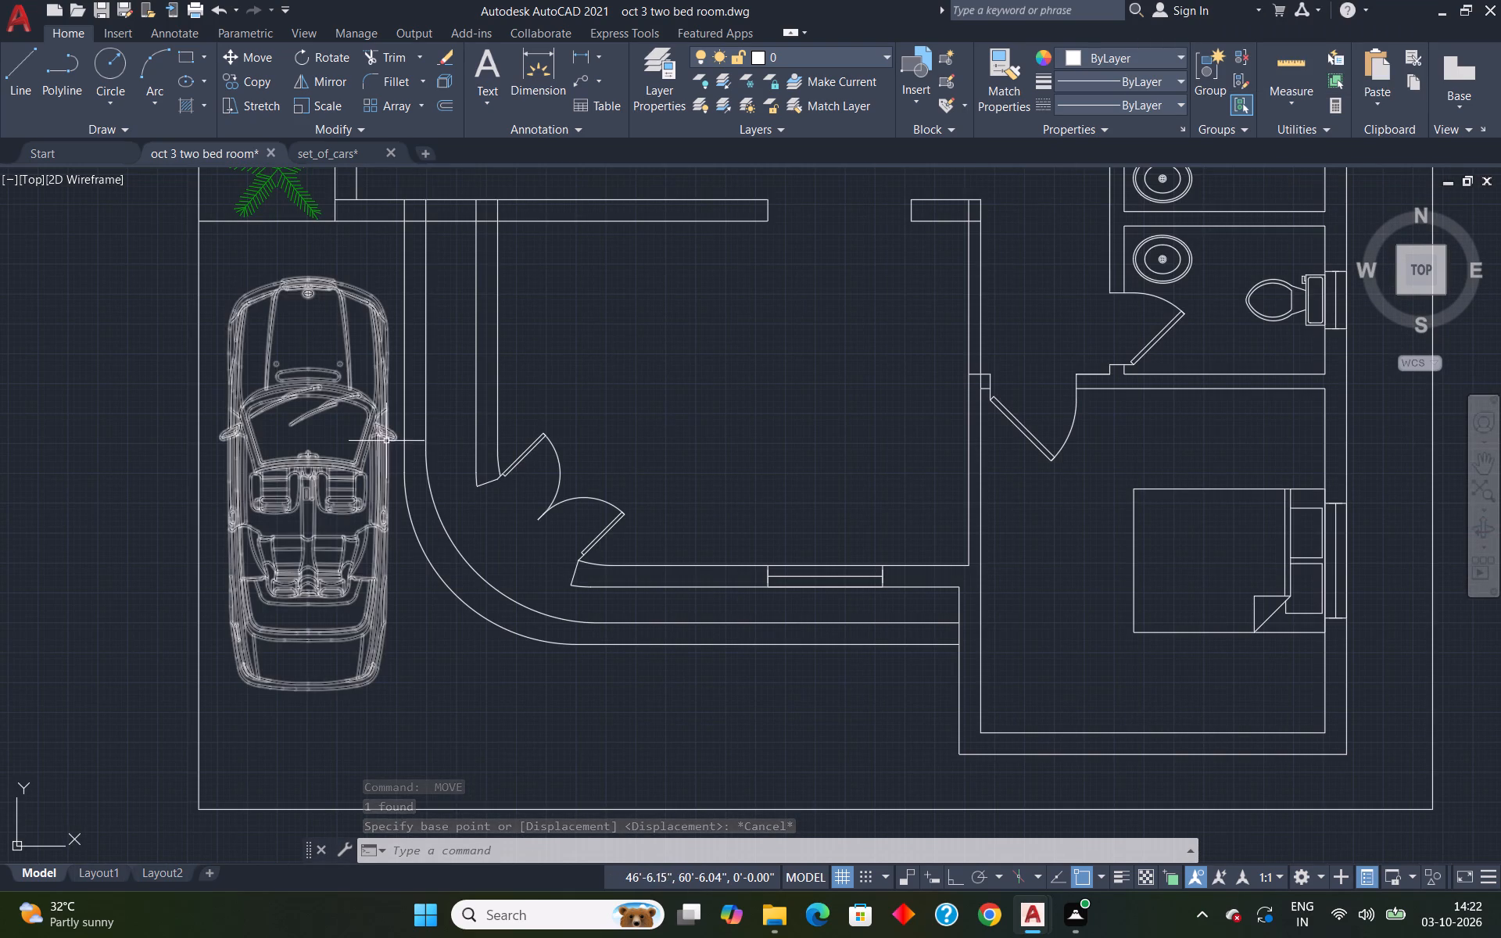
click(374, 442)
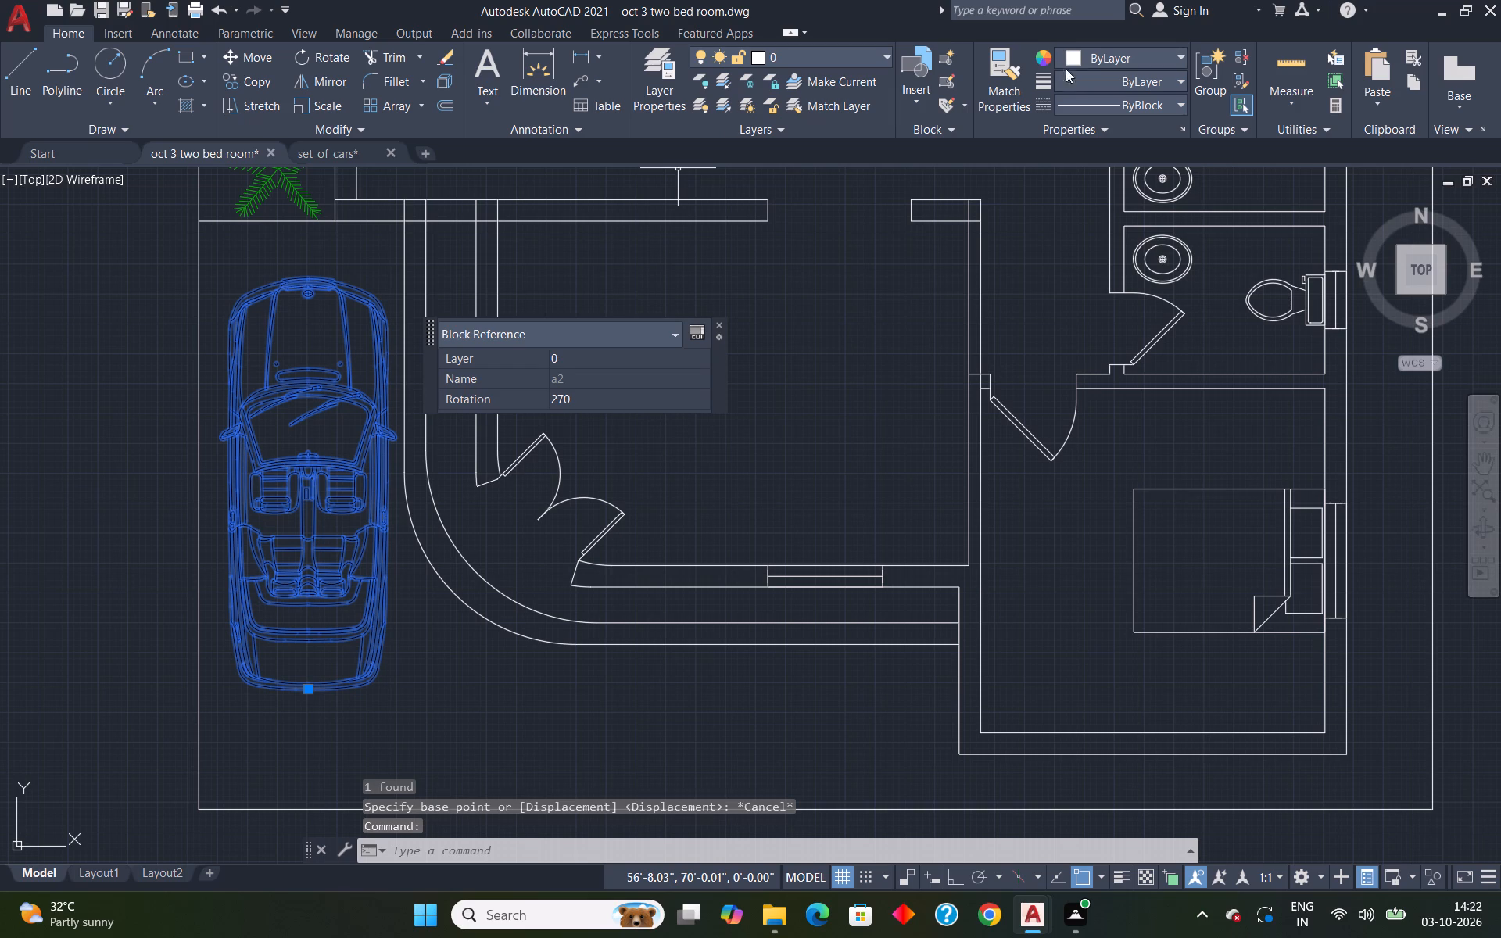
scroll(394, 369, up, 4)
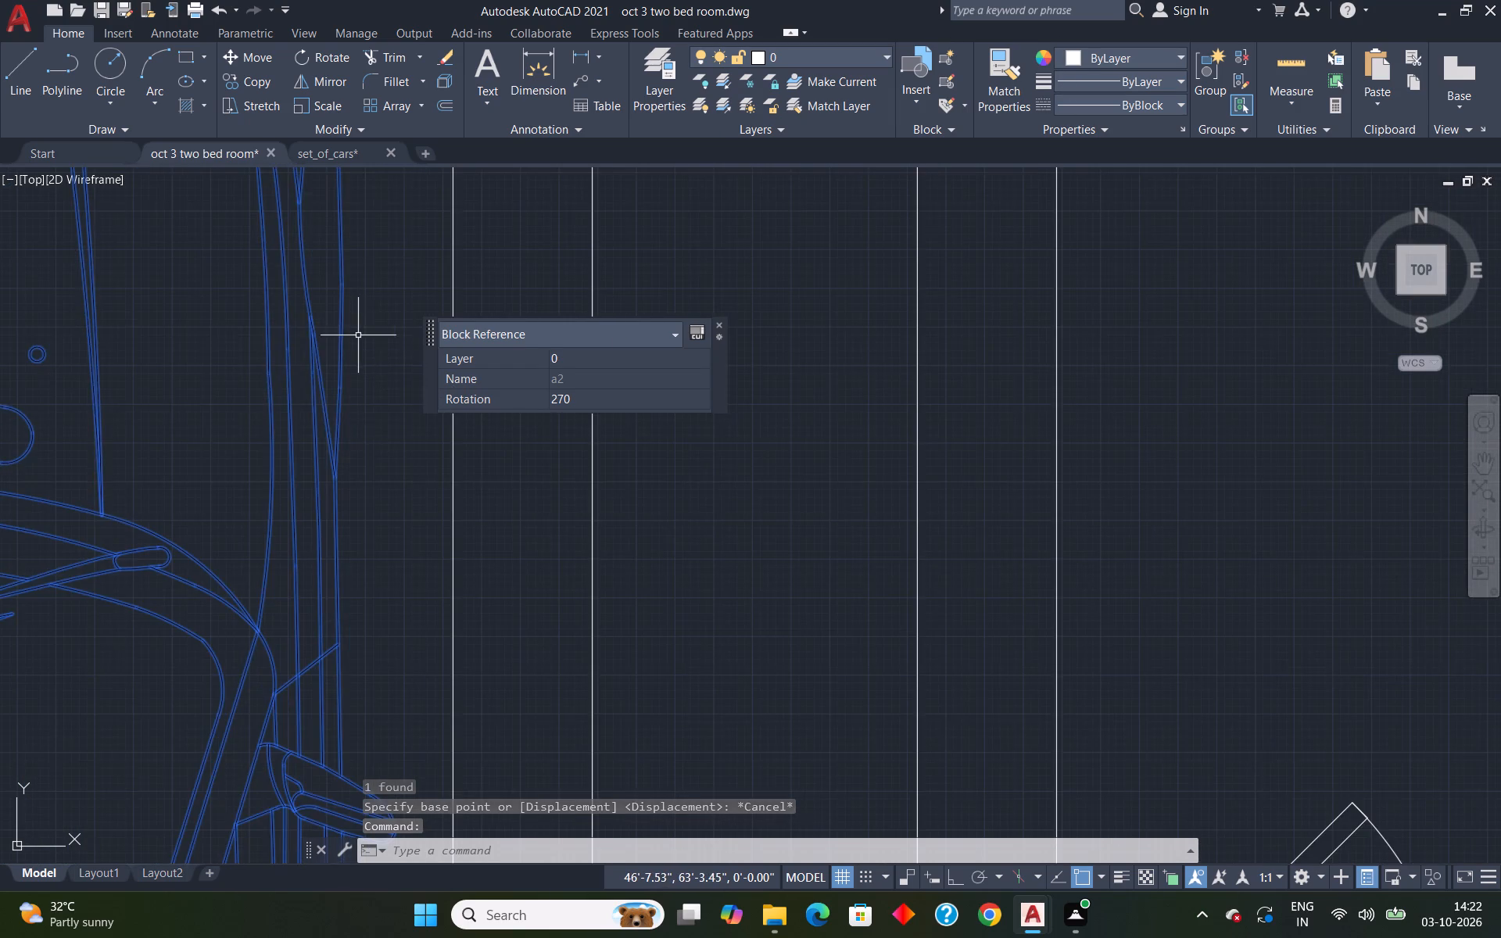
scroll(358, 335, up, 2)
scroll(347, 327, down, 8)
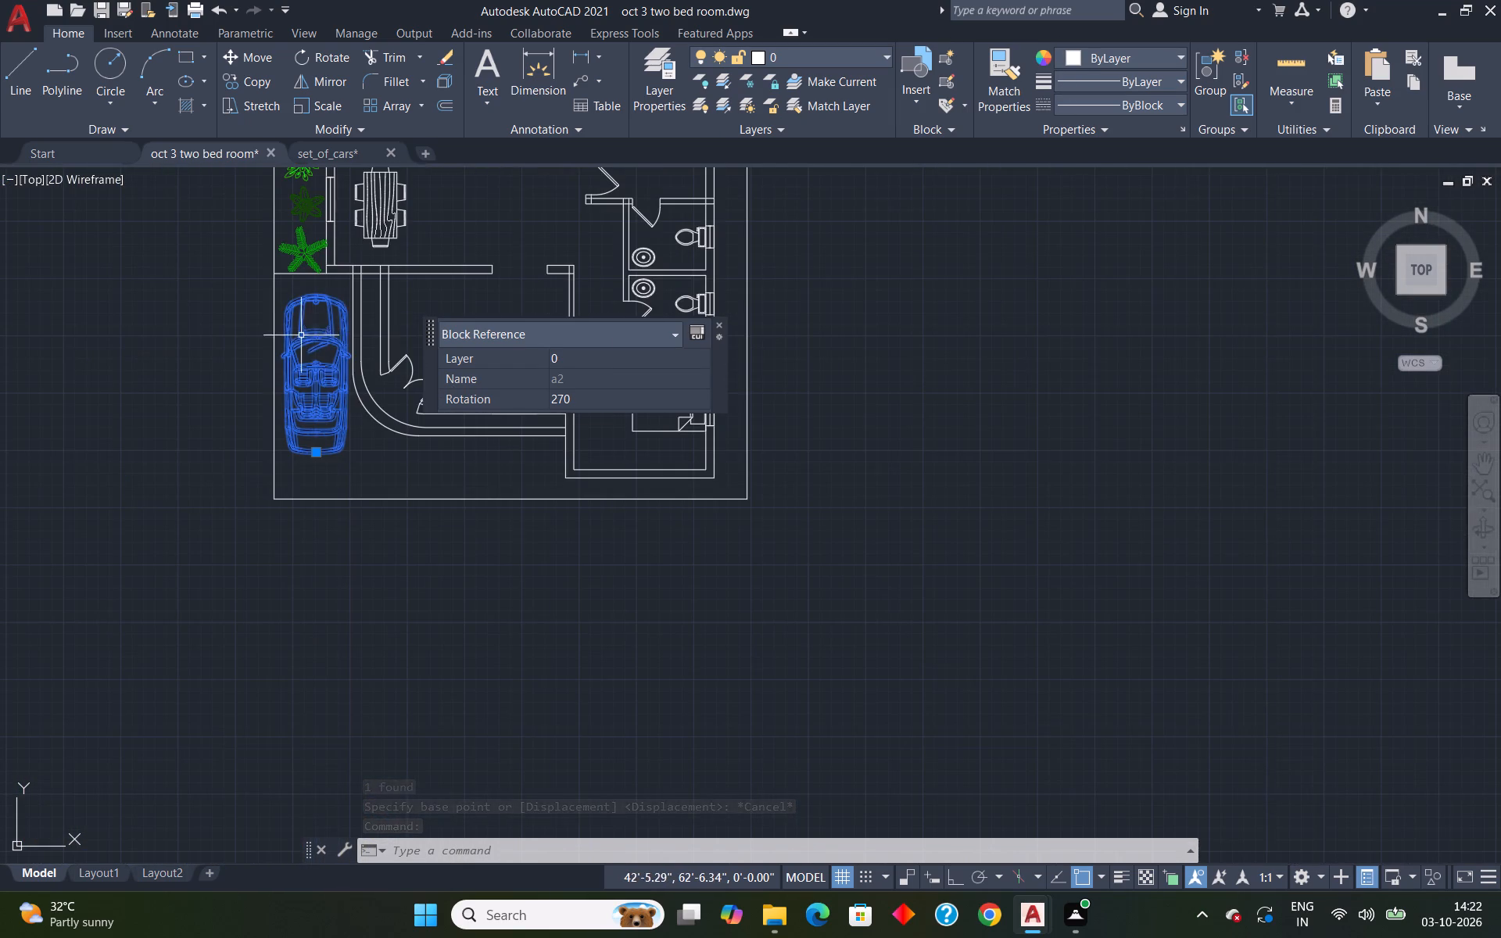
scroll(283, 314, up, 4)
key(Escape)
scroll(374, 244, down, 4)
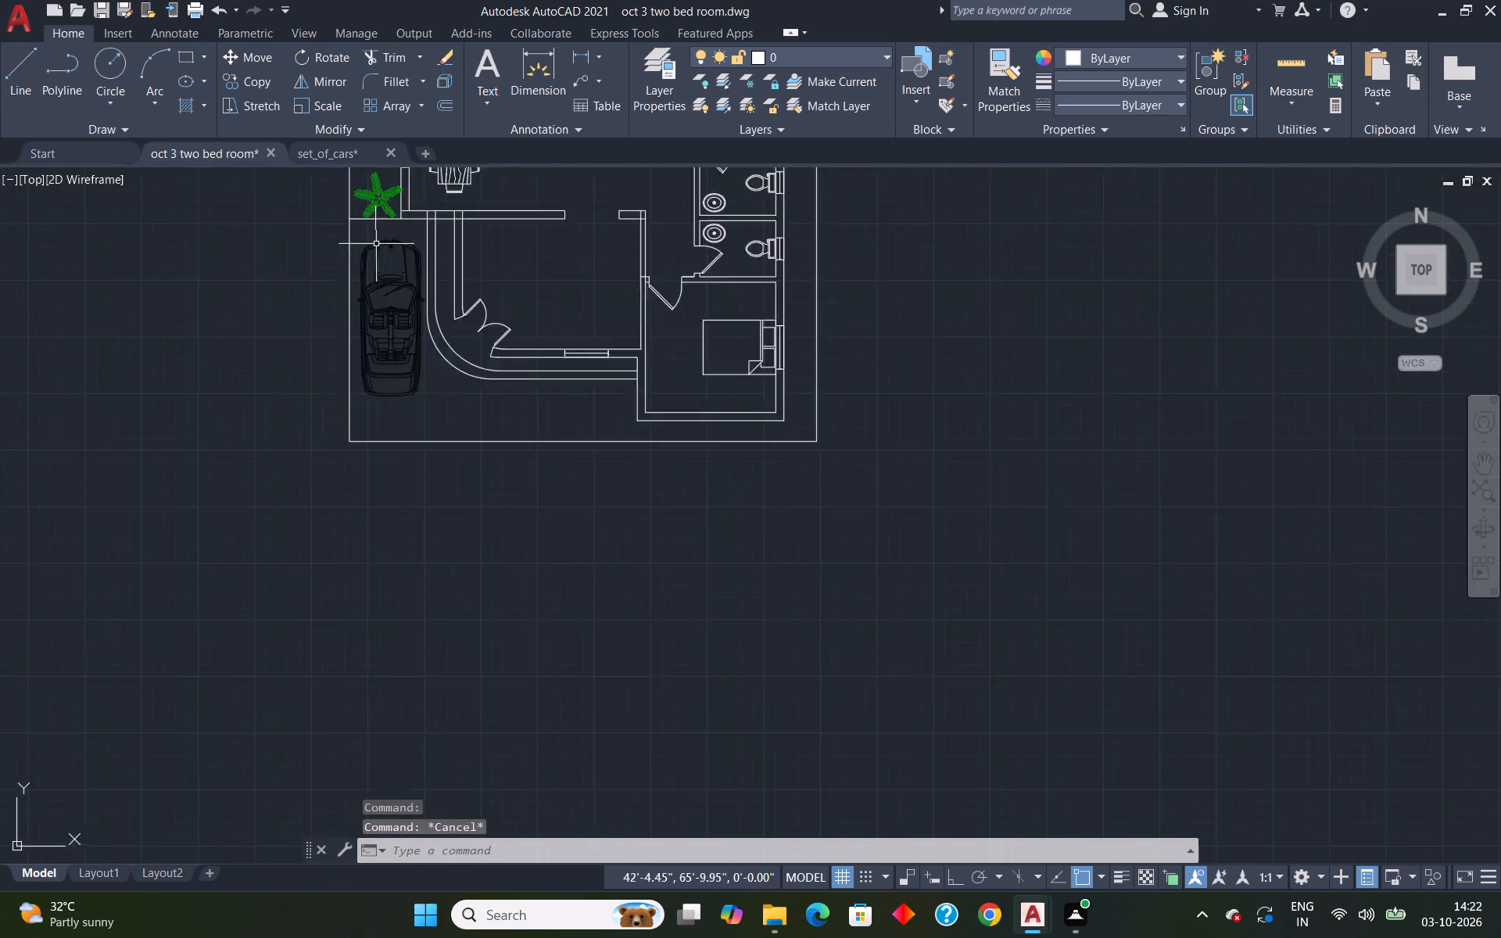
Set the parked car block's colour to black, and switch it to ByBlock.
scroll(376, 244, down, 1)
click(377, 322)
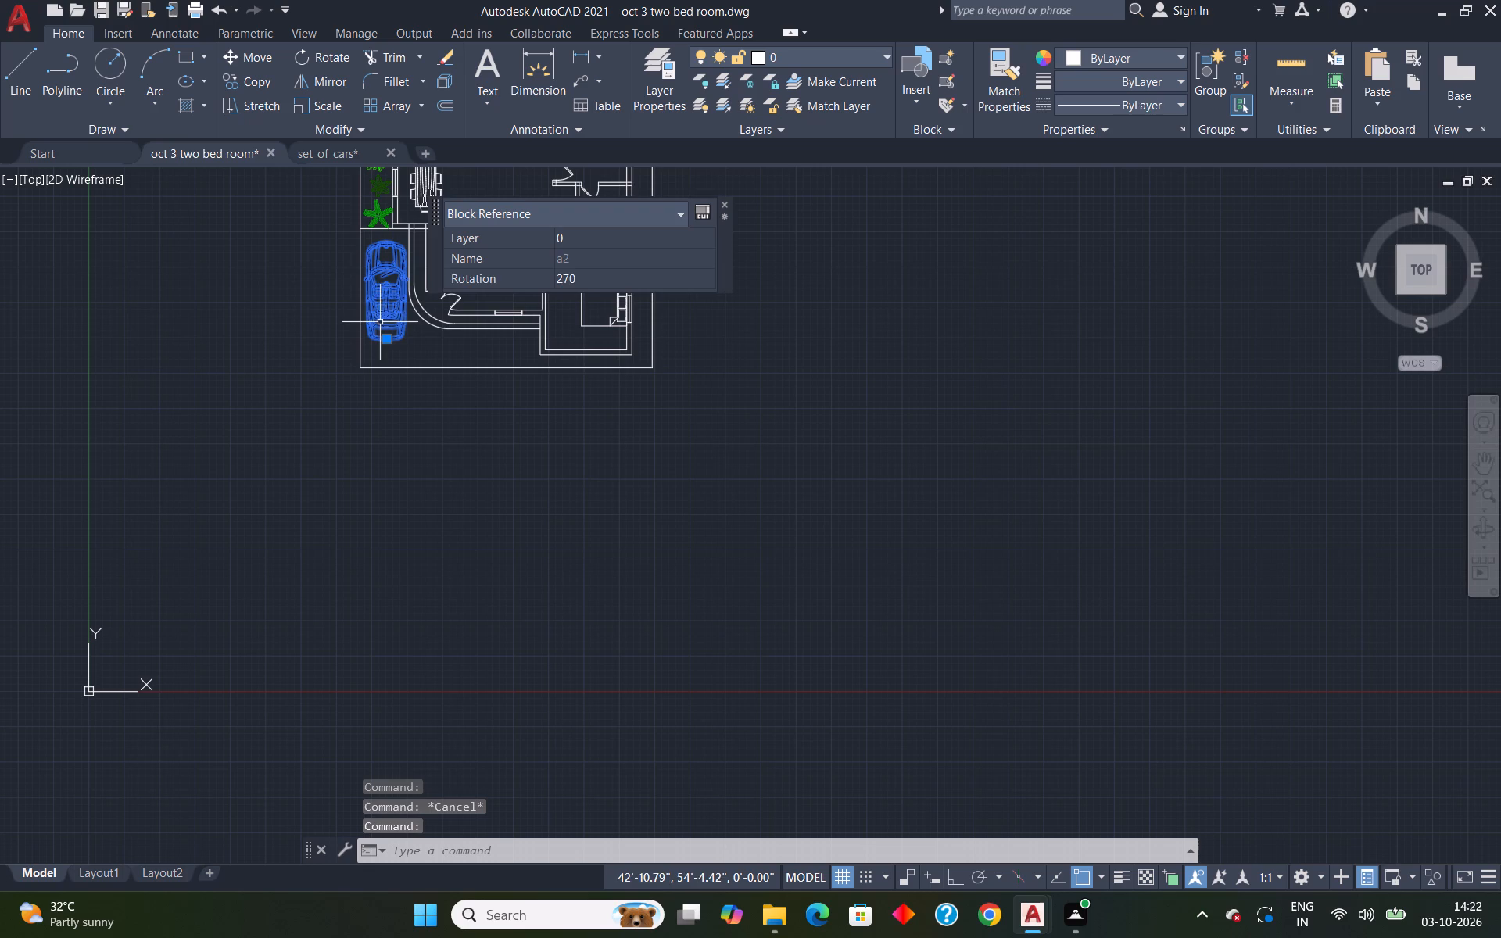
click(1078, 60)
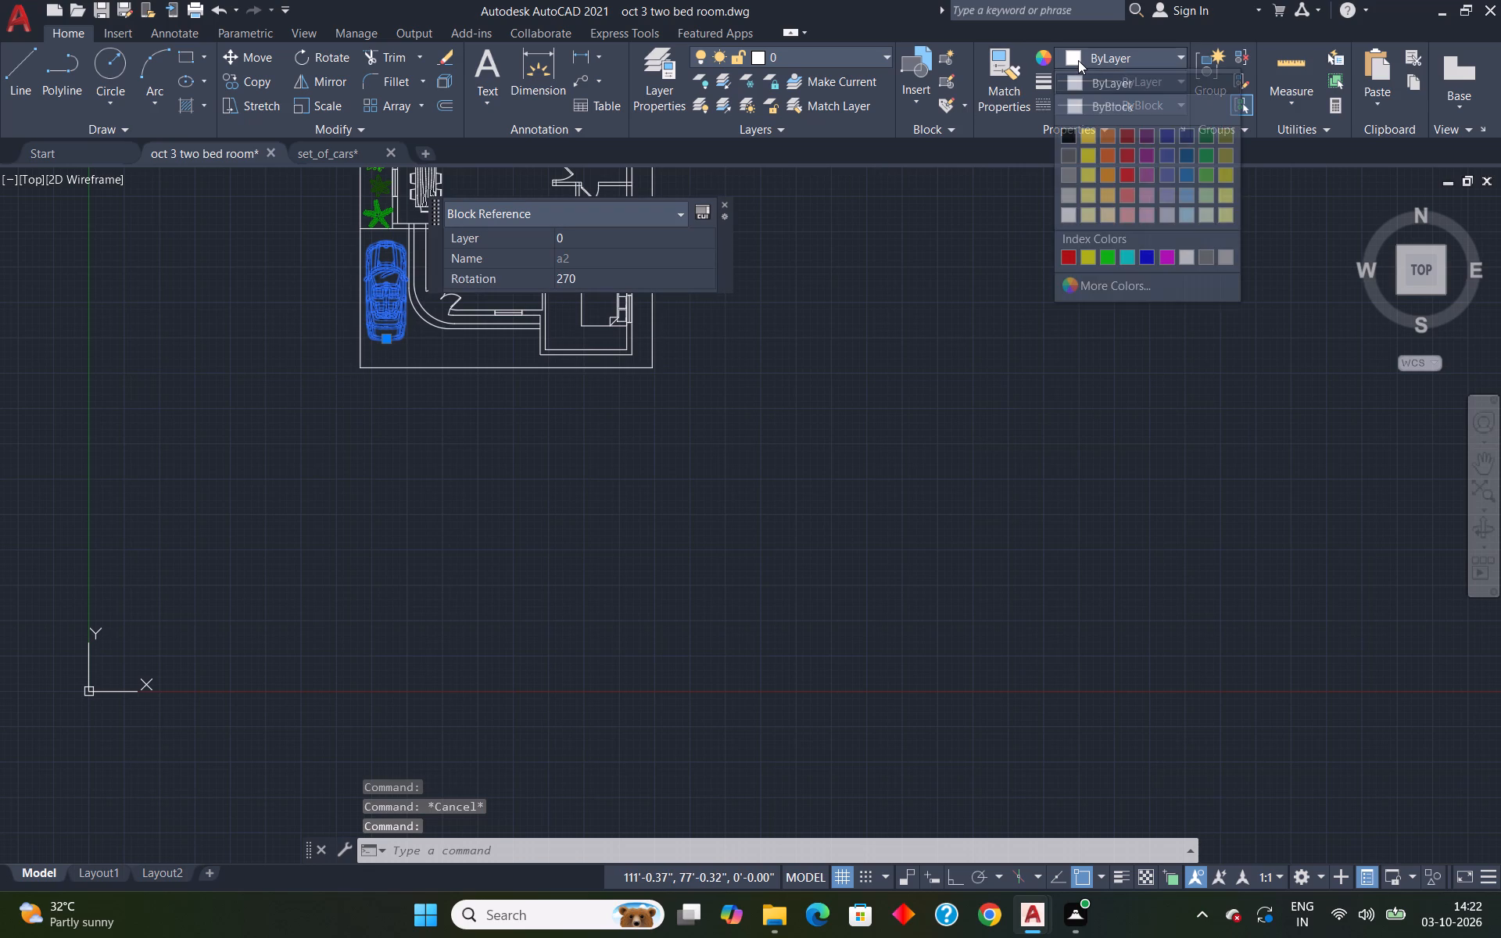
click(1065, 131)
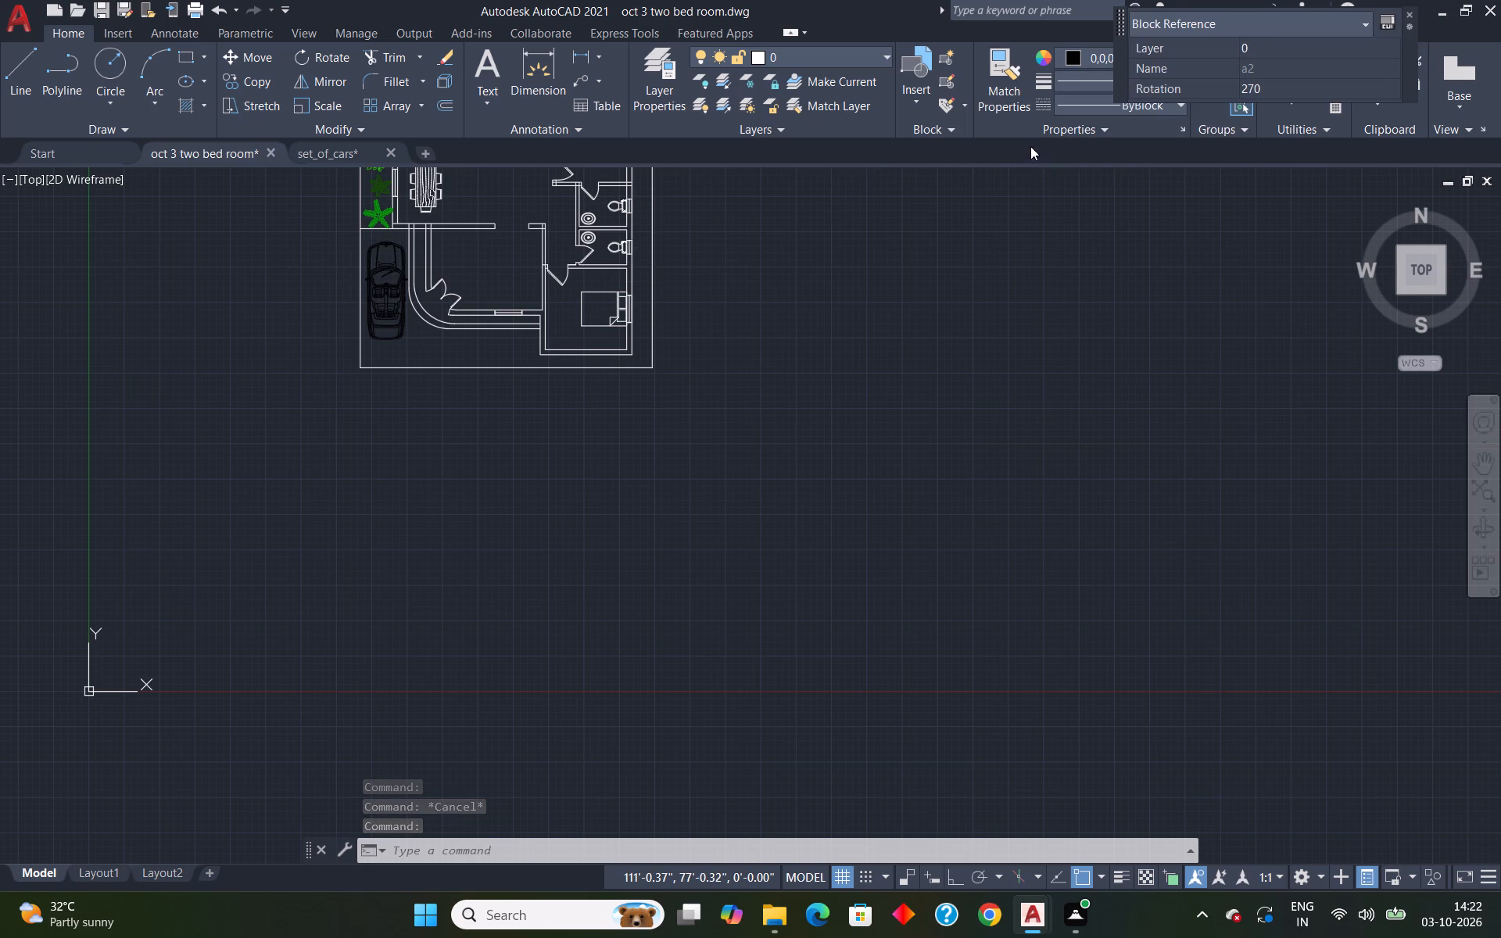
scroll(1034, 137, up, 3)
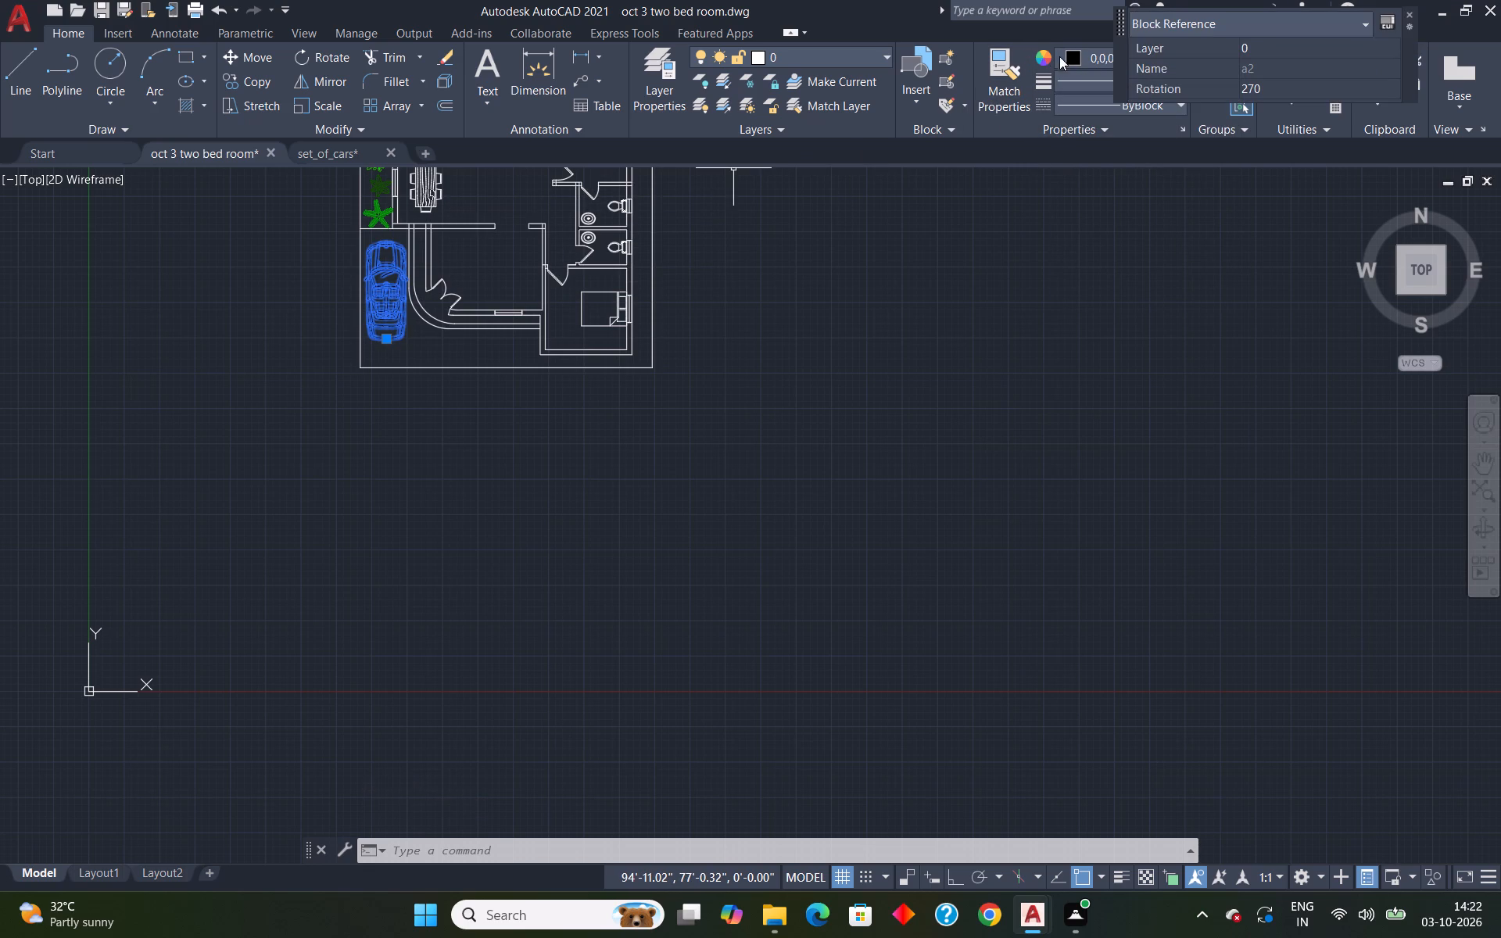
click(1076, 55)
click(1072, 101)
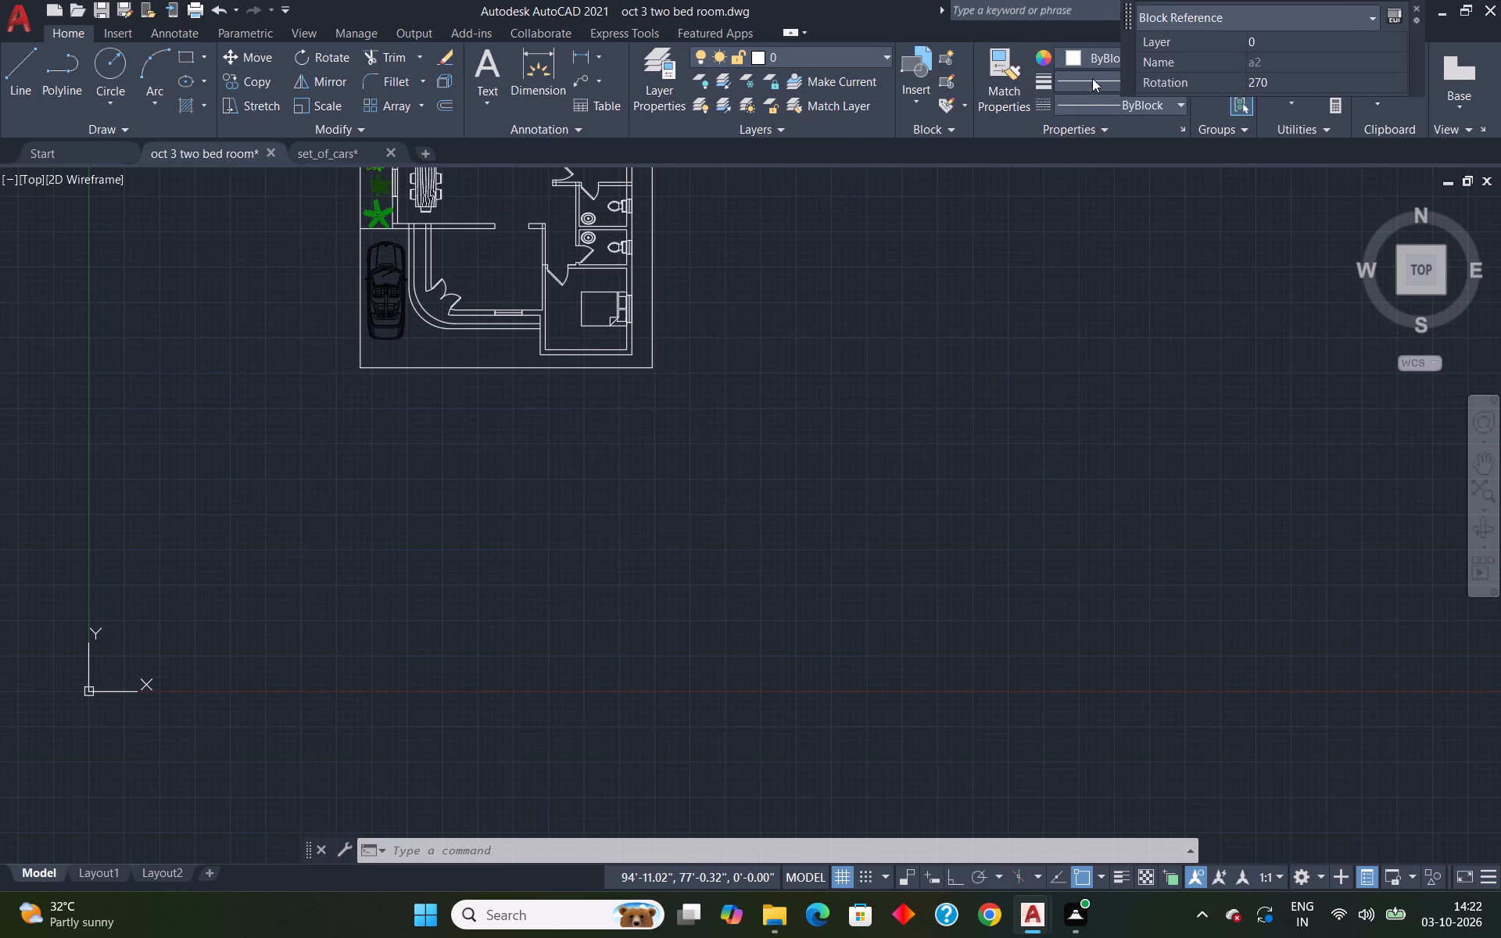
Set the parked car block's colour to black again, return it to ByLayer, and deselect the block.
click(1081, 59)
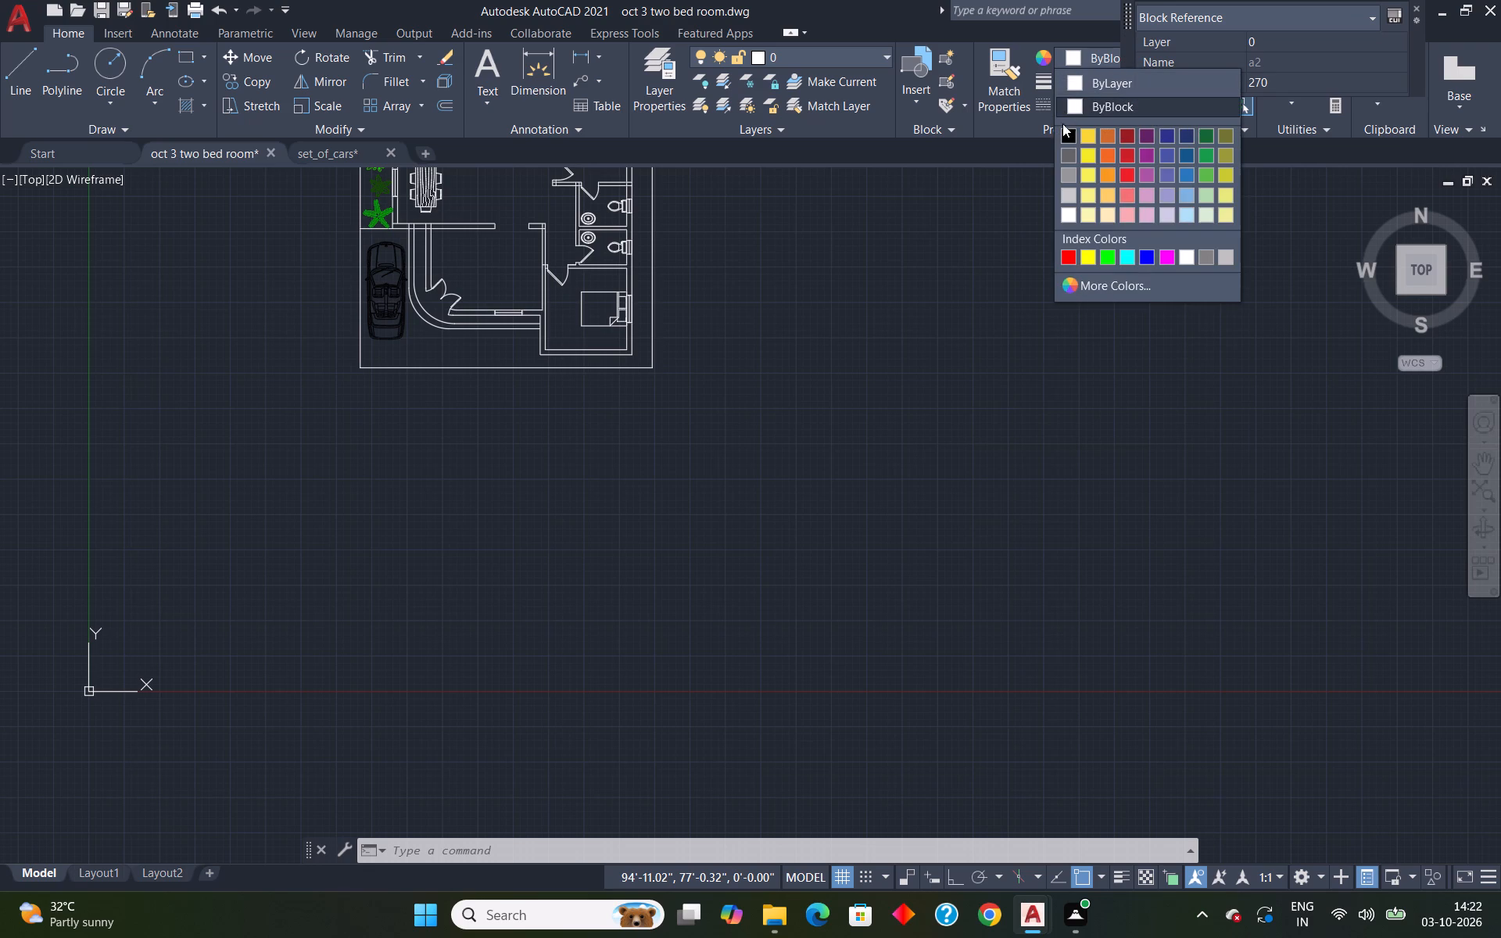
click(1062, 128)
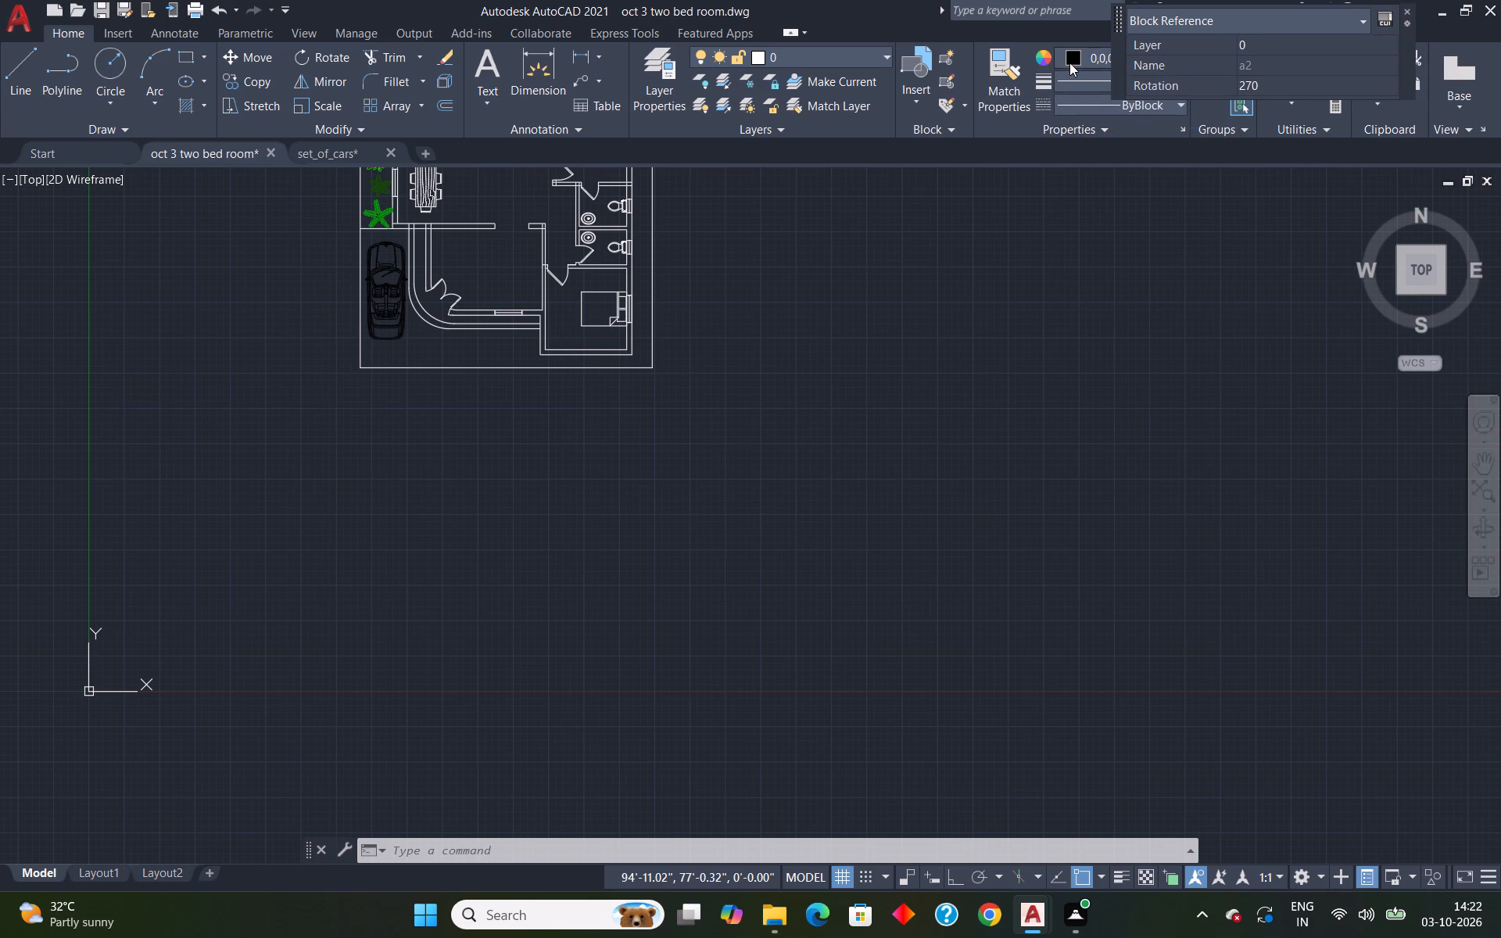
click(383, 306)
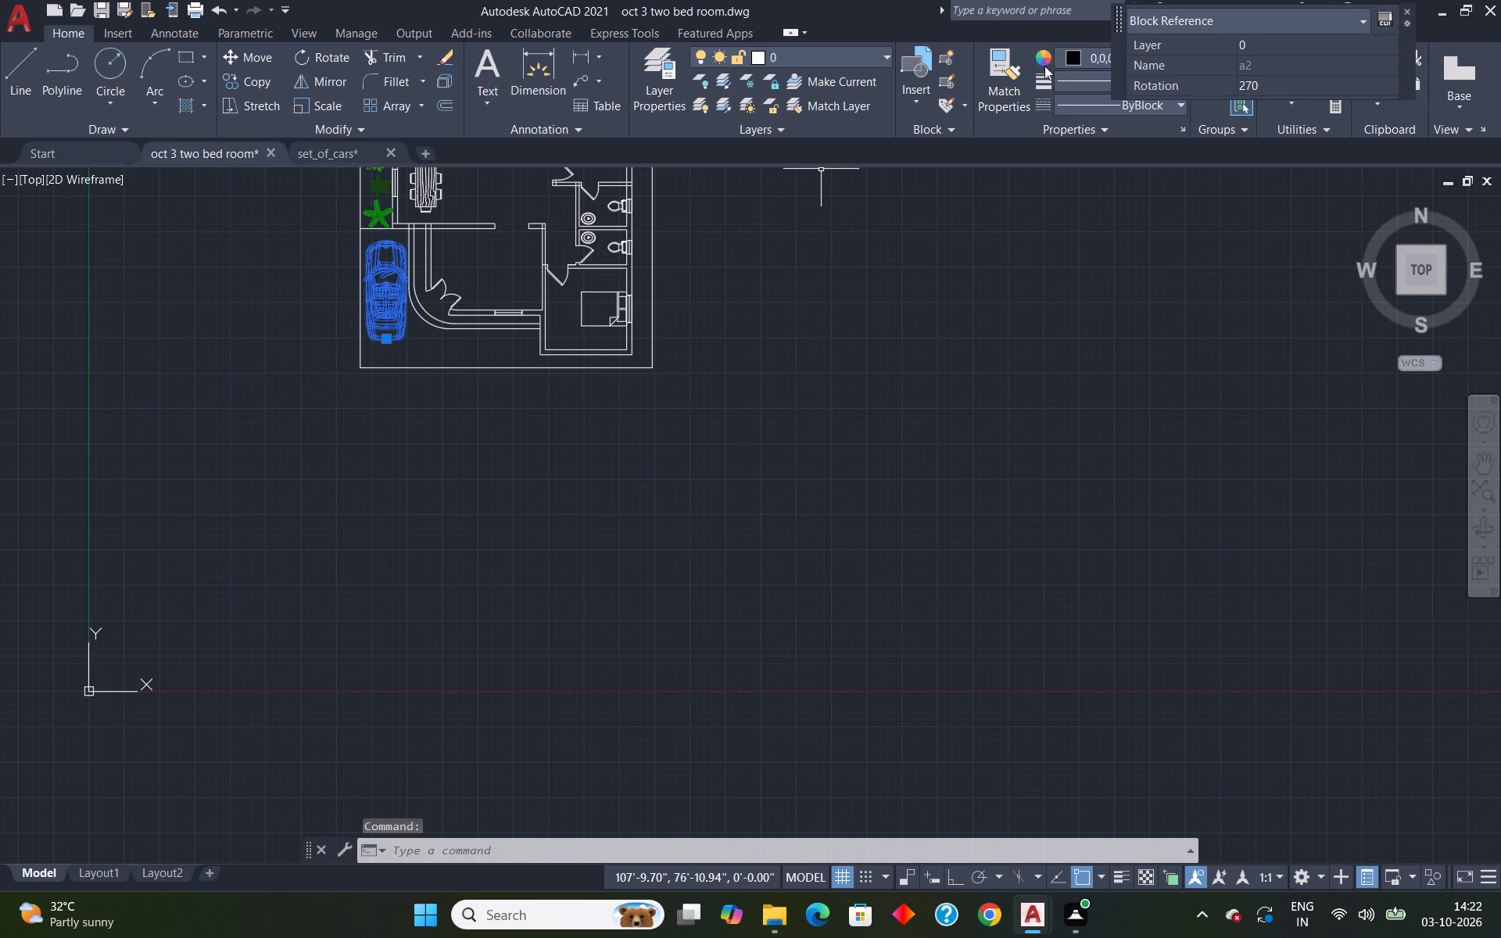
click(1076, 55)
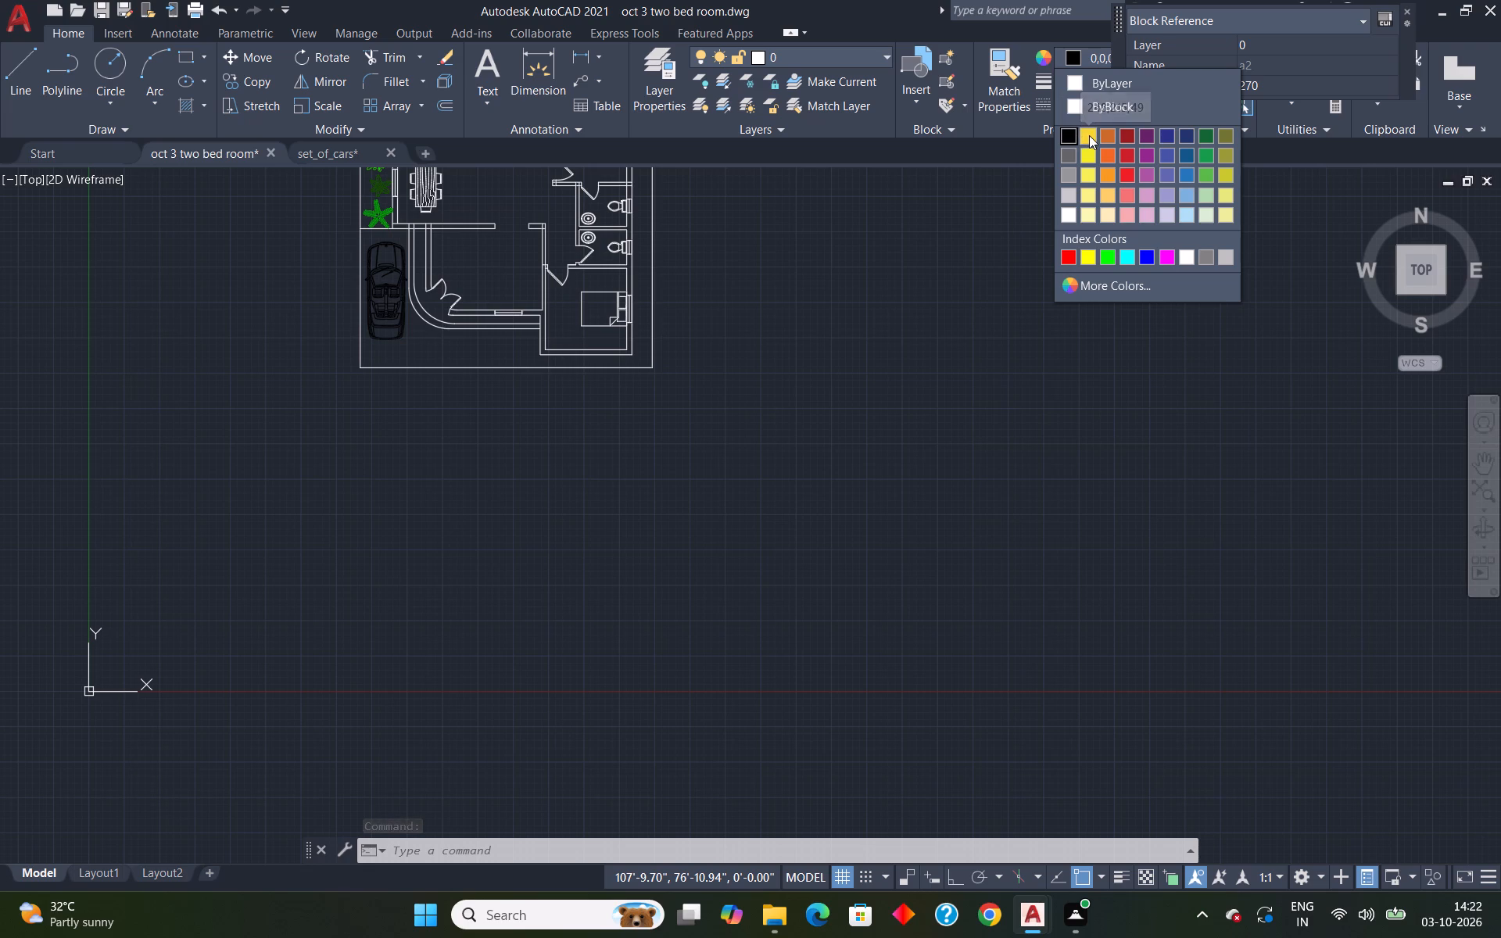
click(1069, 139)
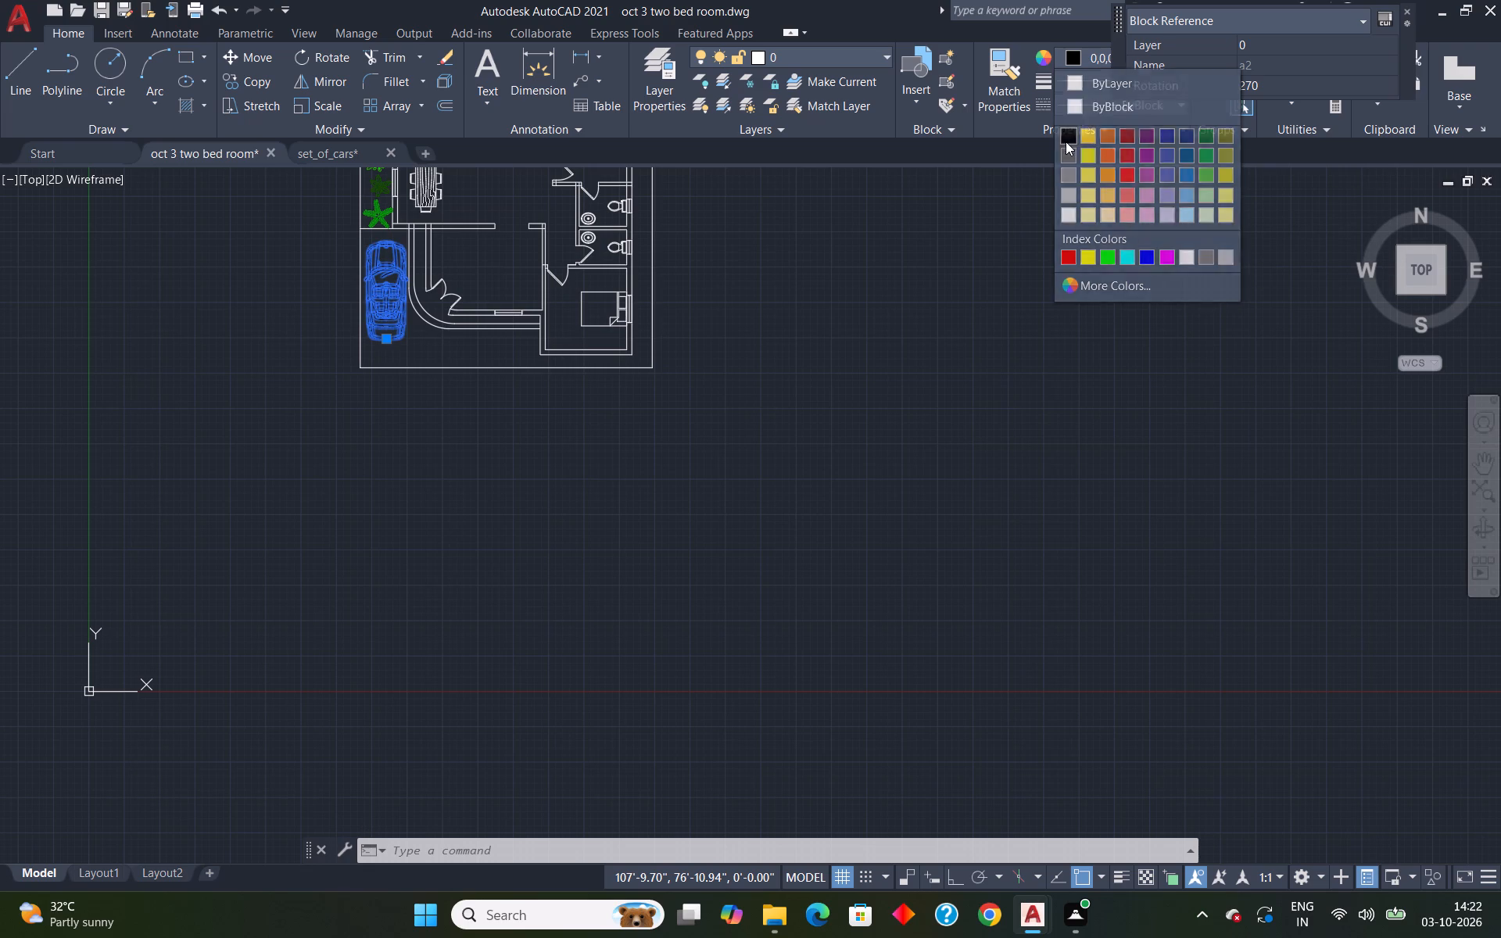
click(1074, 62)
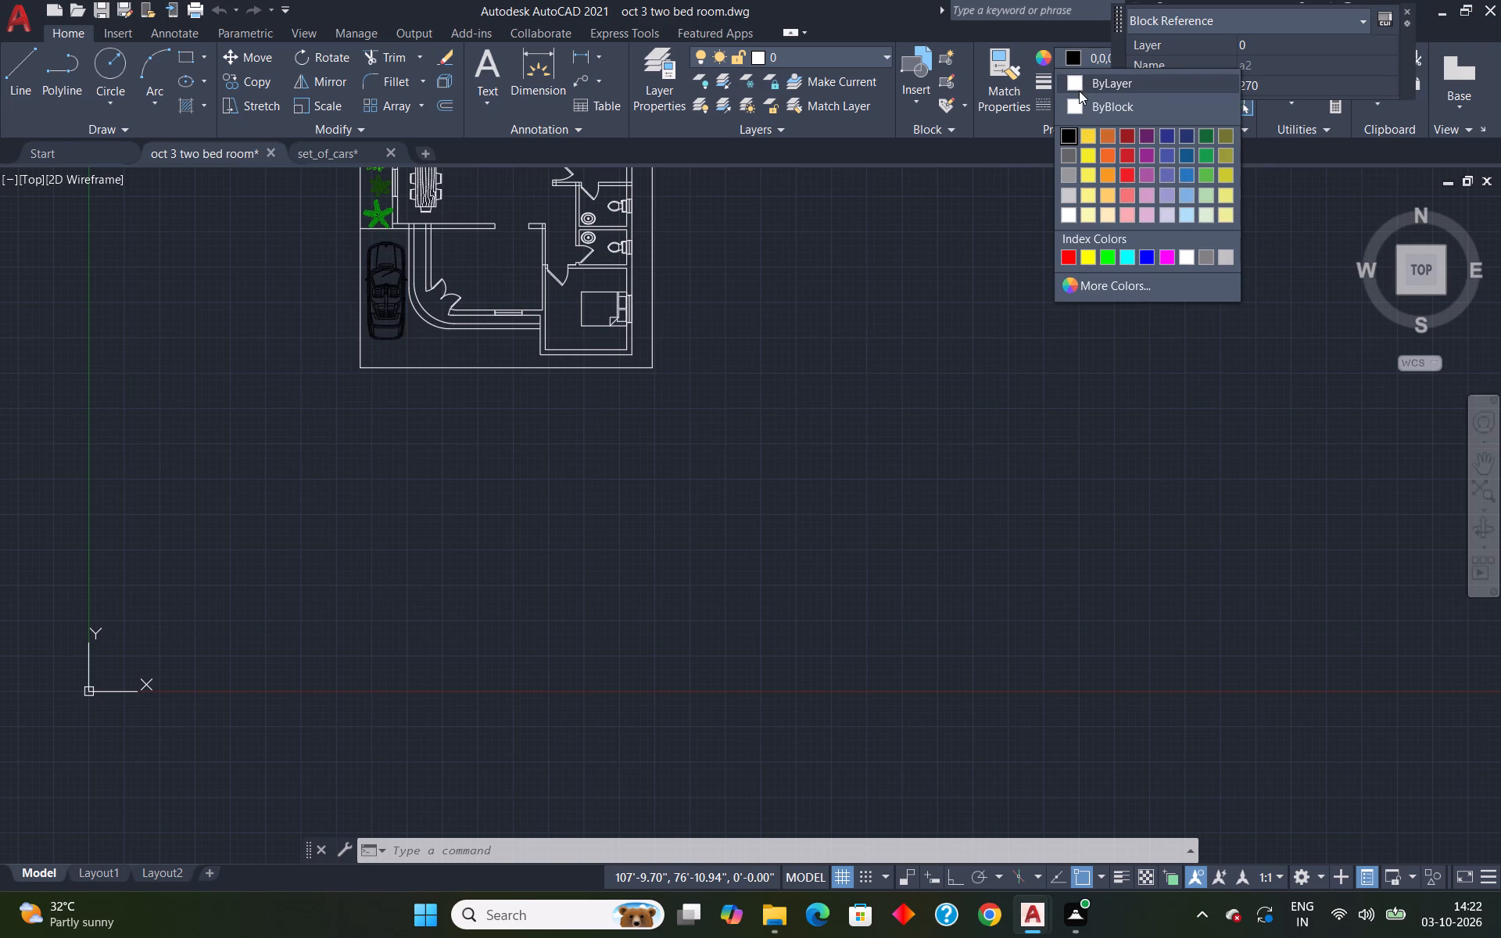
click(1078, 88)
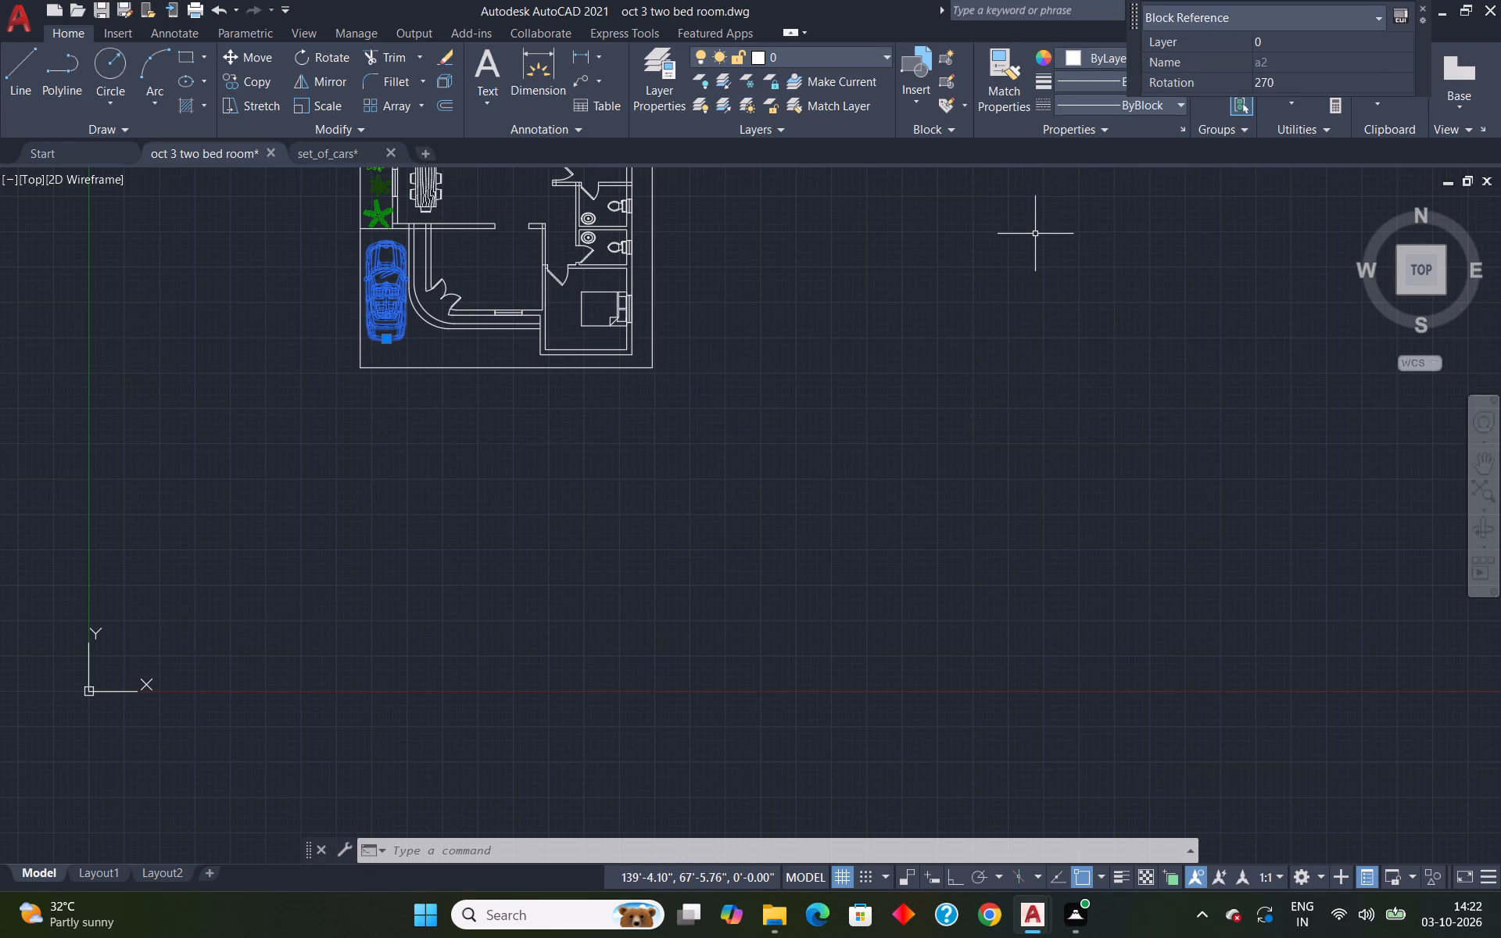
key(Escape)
Delete the parked car block beside the curved wall.
scroll(632, 252, down, 2)
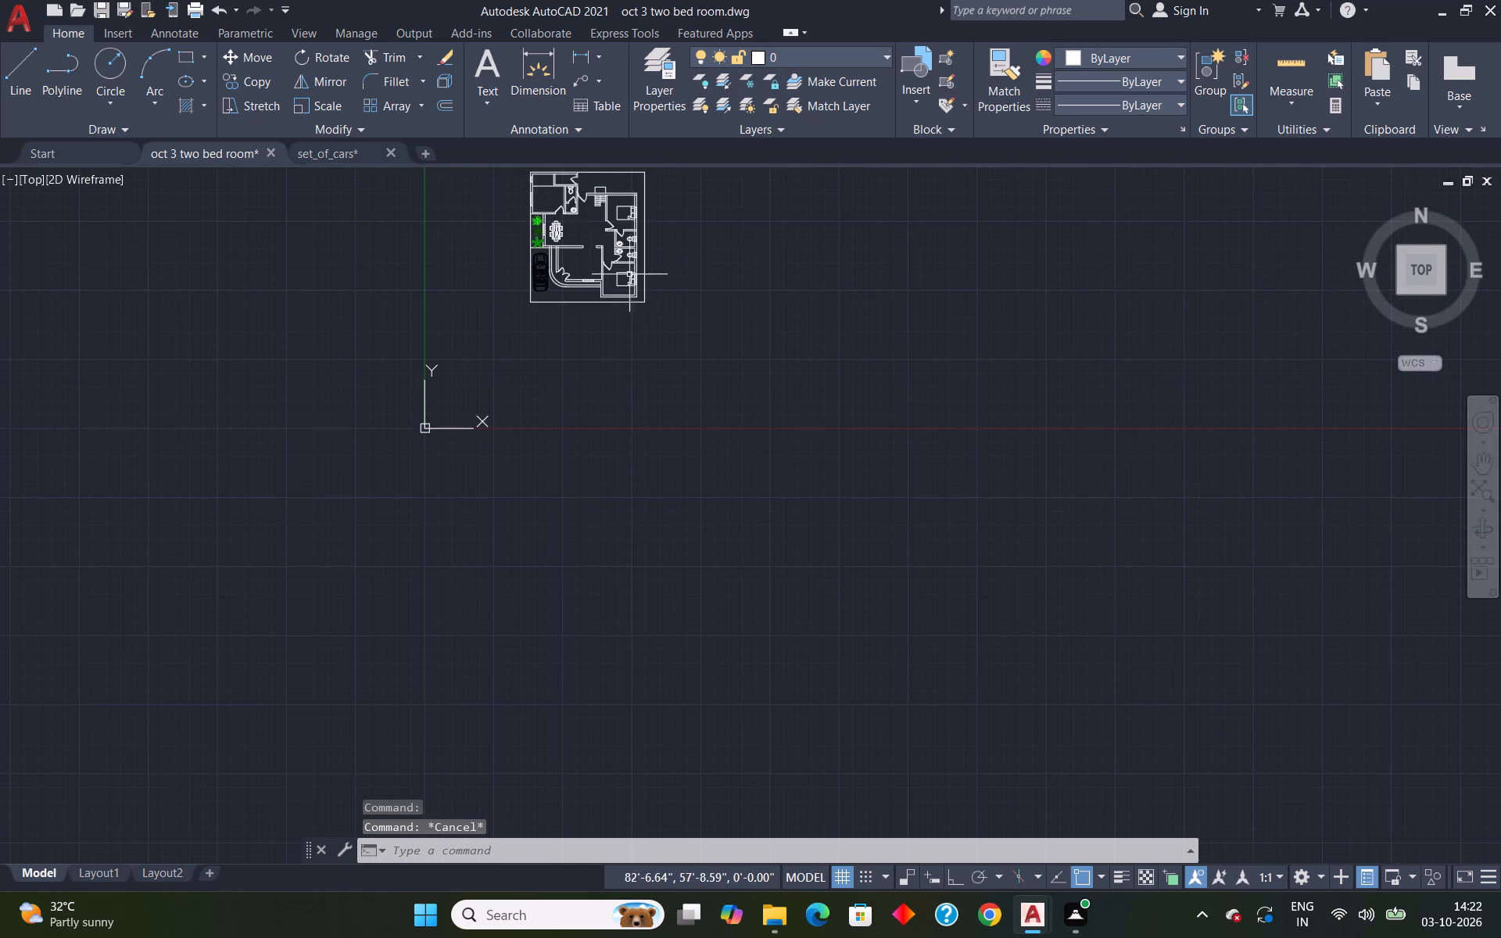
scroll(564, 222, up, 4)
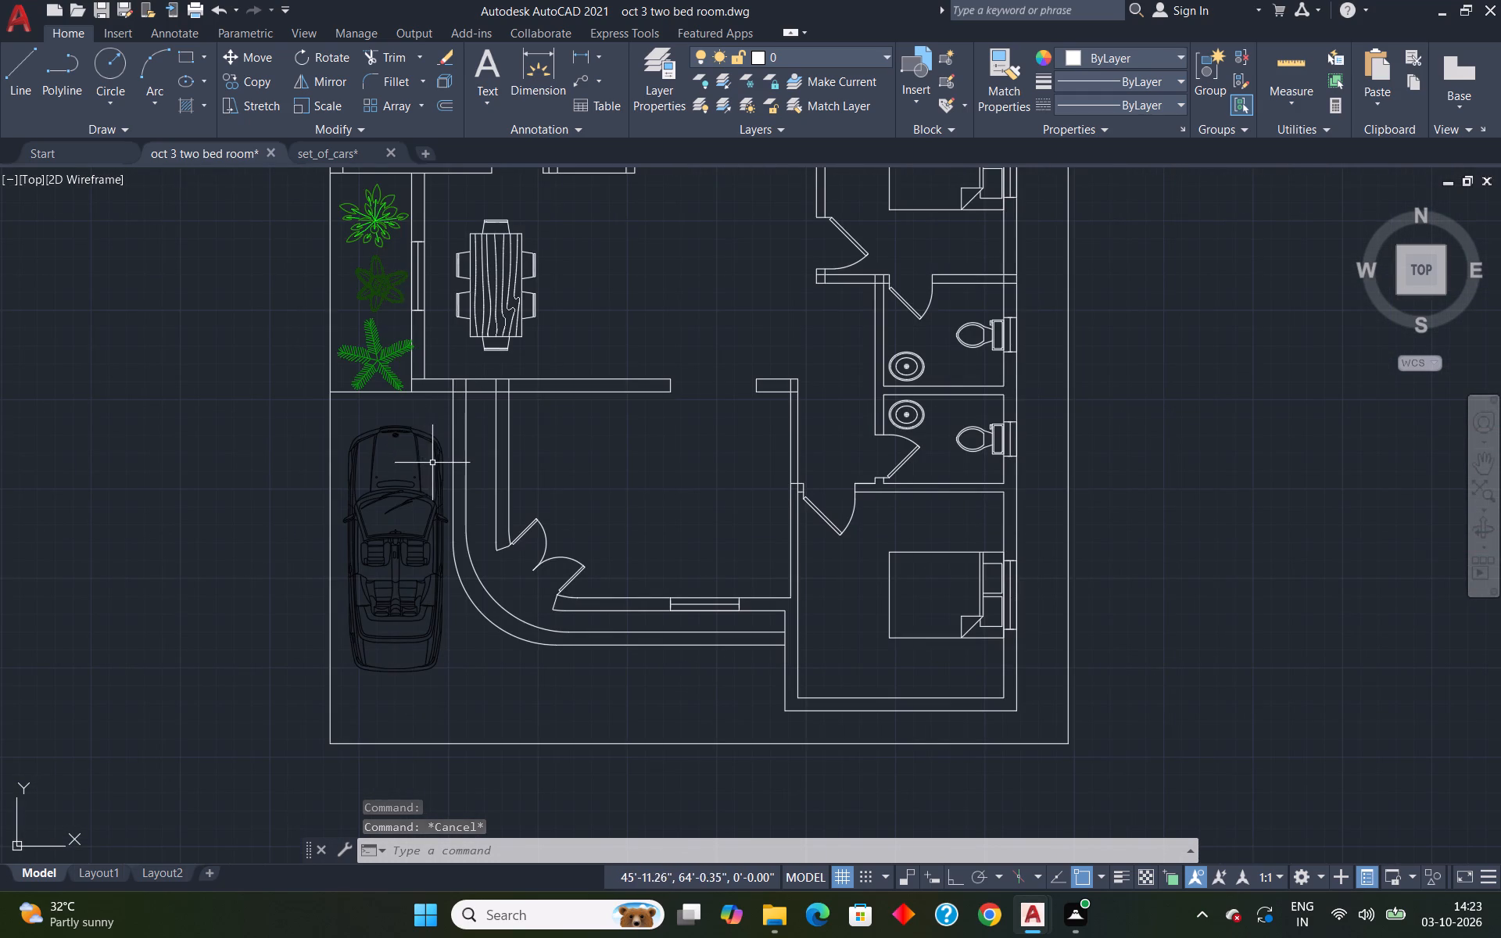
click(435, 464)
key(Delete)
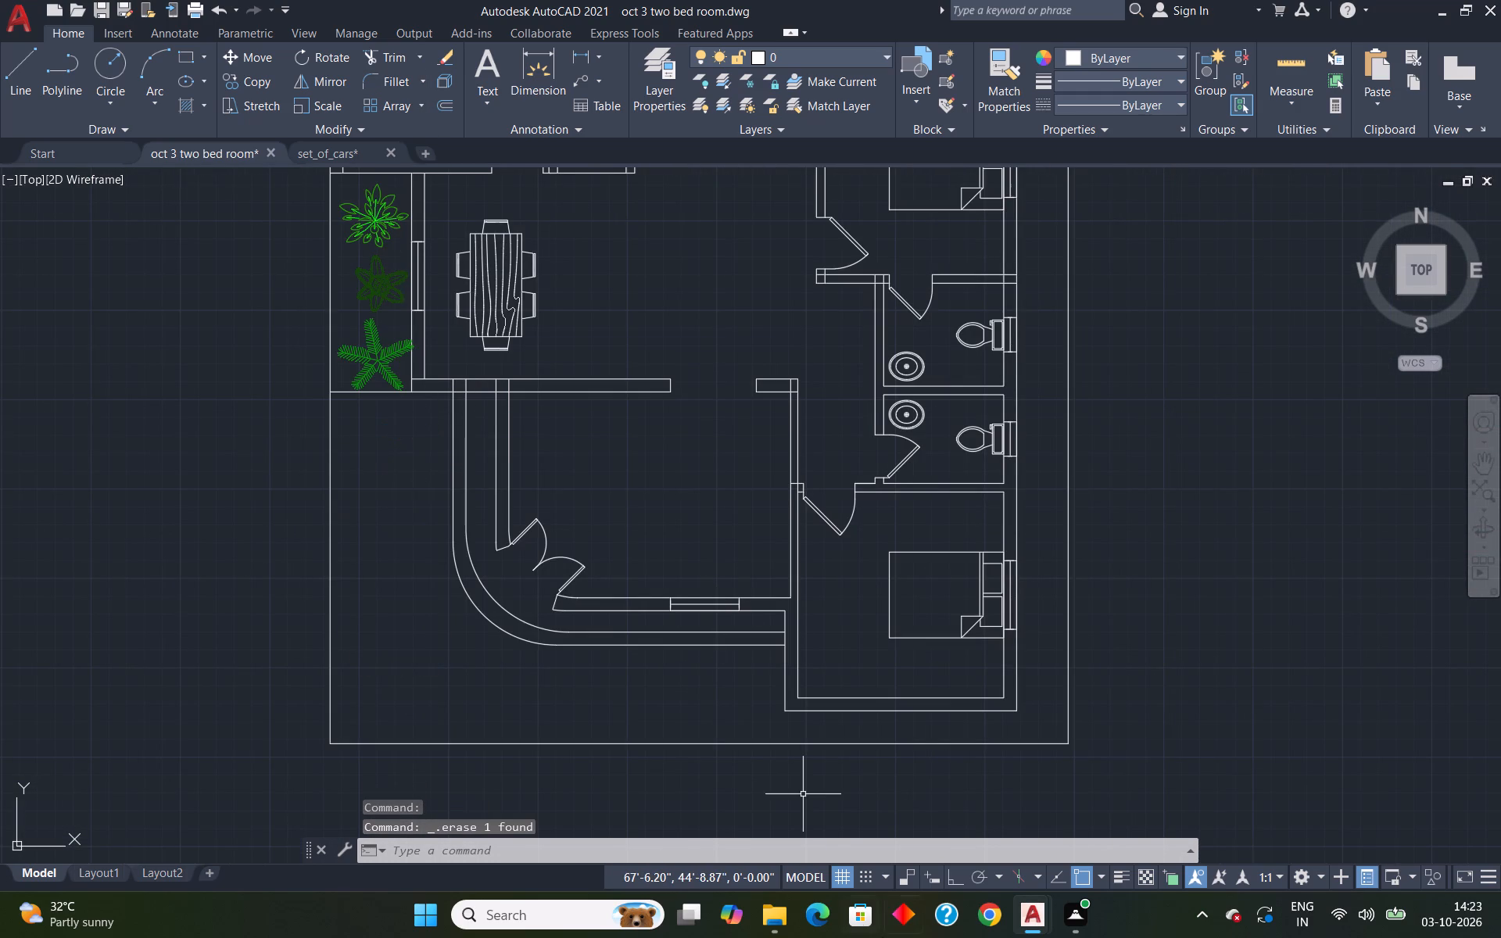
Switch to the set_of_cars drawing and copy the top-view hatchback block beside the small front-view car.
click(1029, 912)
click(1124, 850)
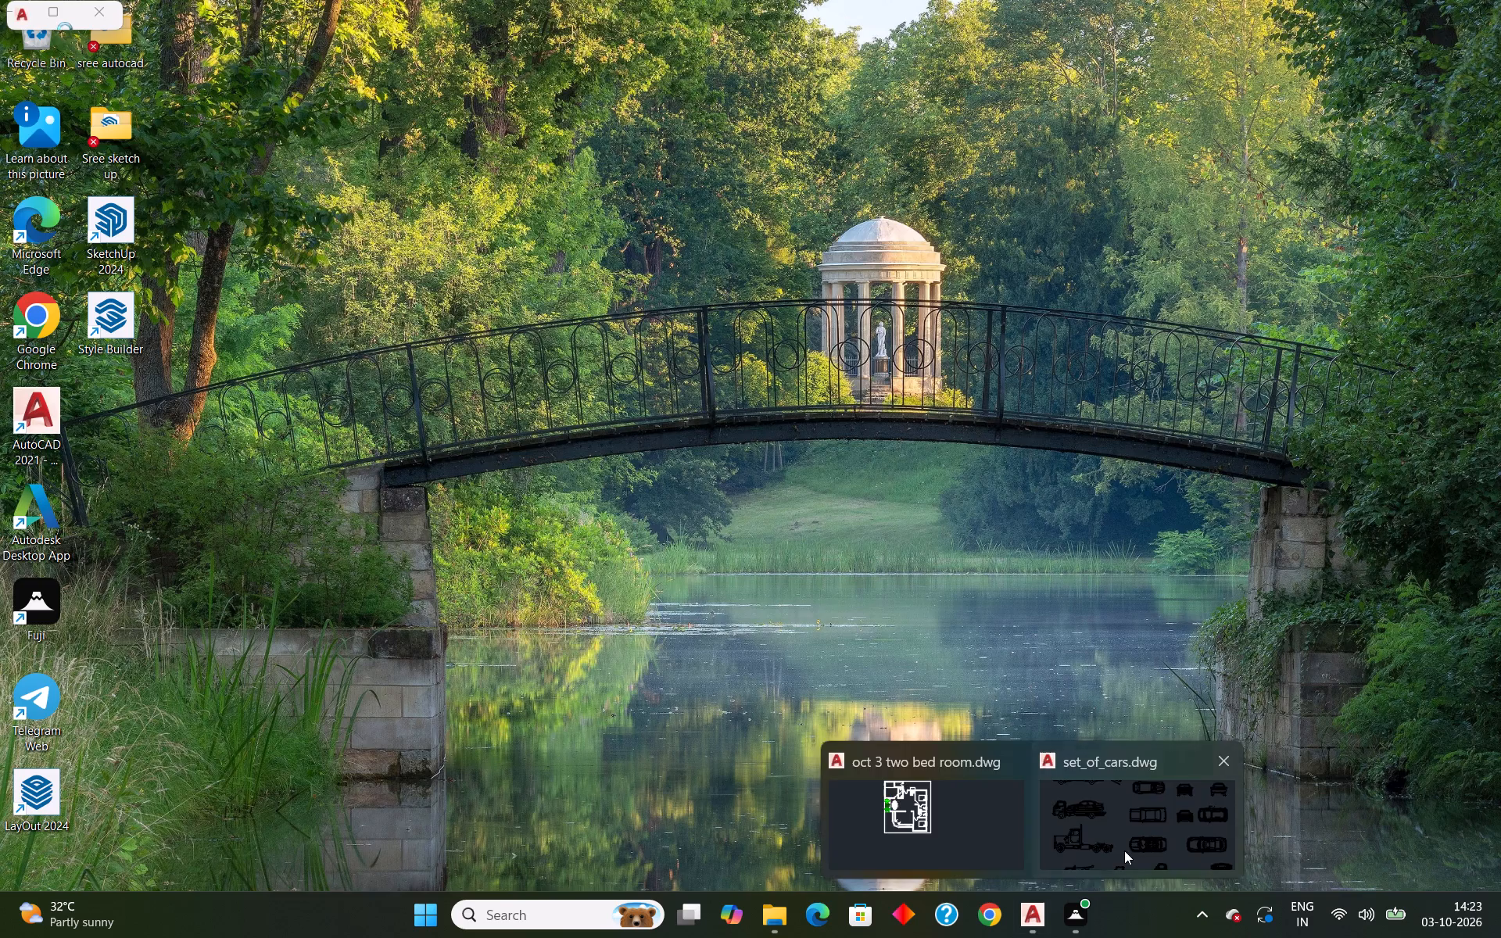
scroll(1232, 406, down, 4)
scroll(1253, 410, up, 2)
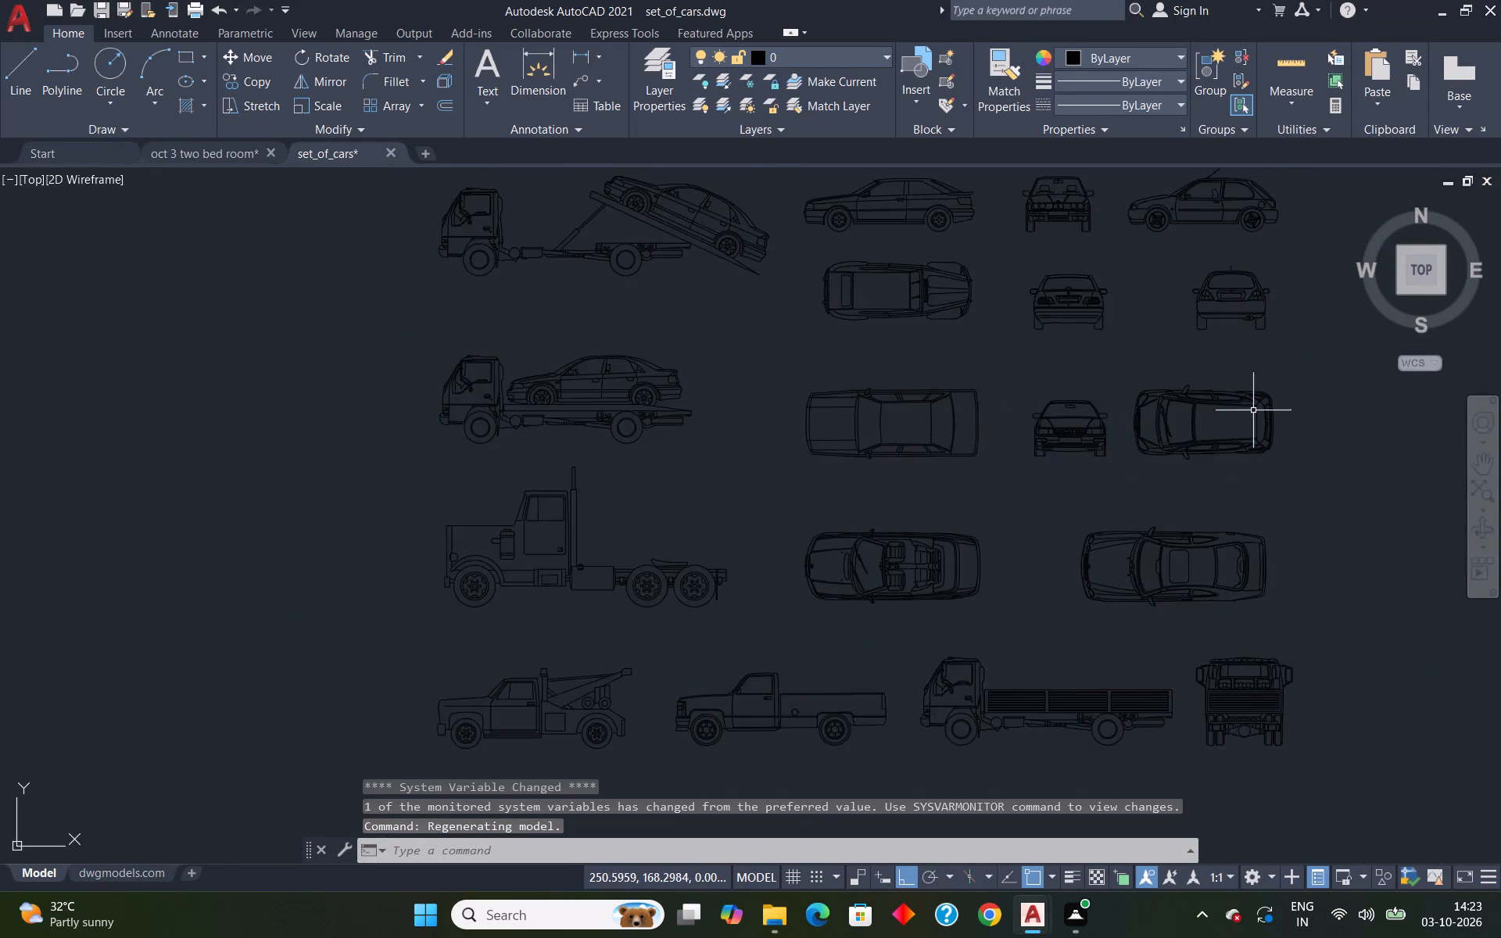
scroll(1253, 410, up, 2)
click(1257, 463)
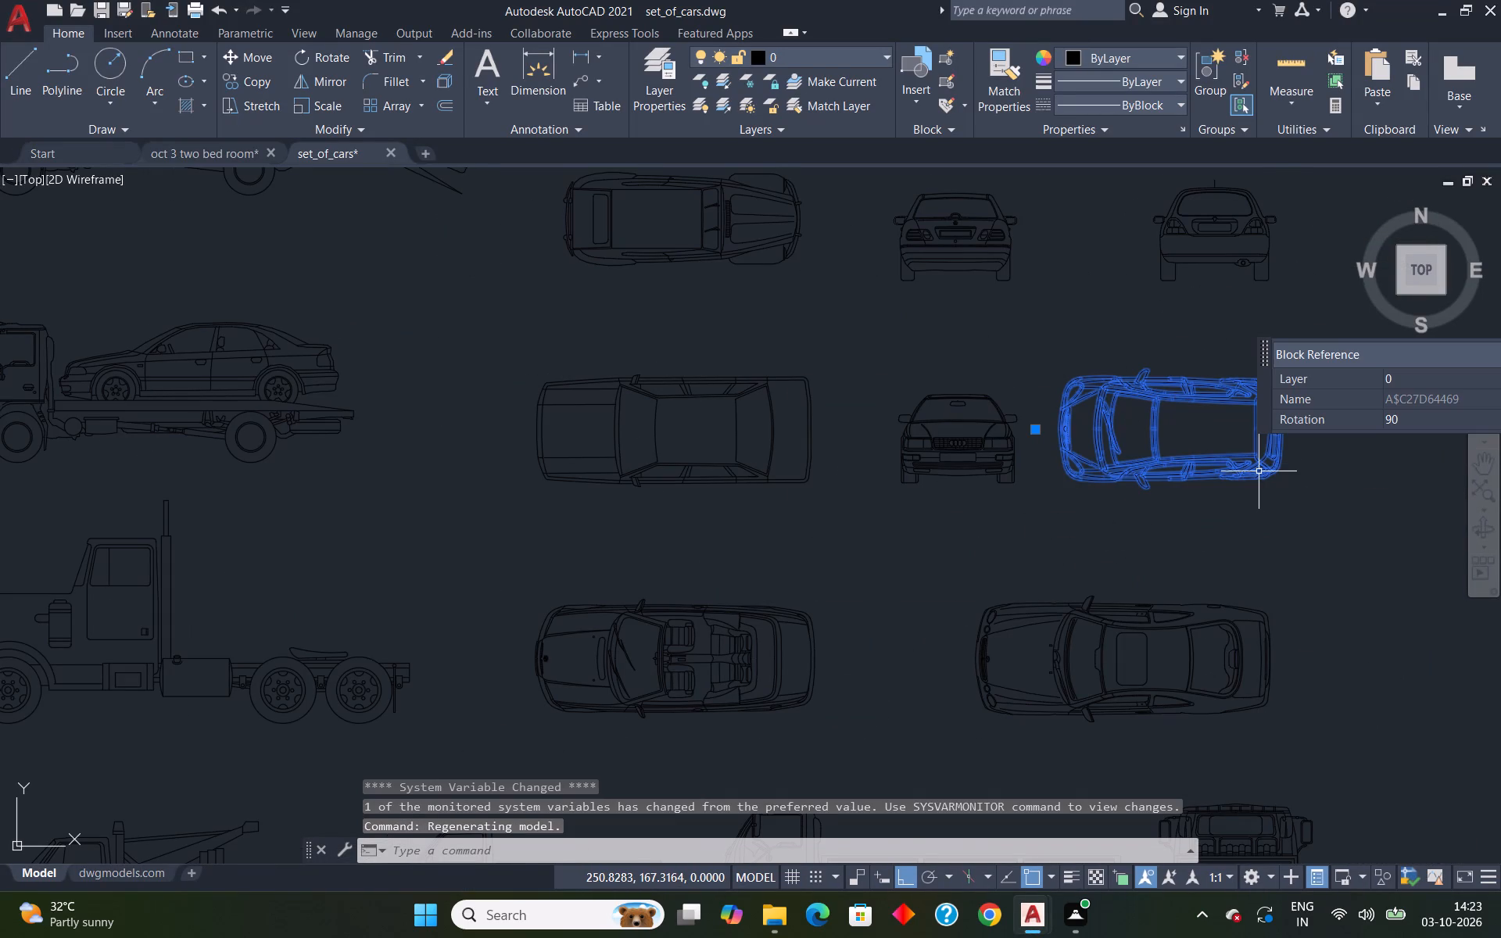
key(ctrl+c)
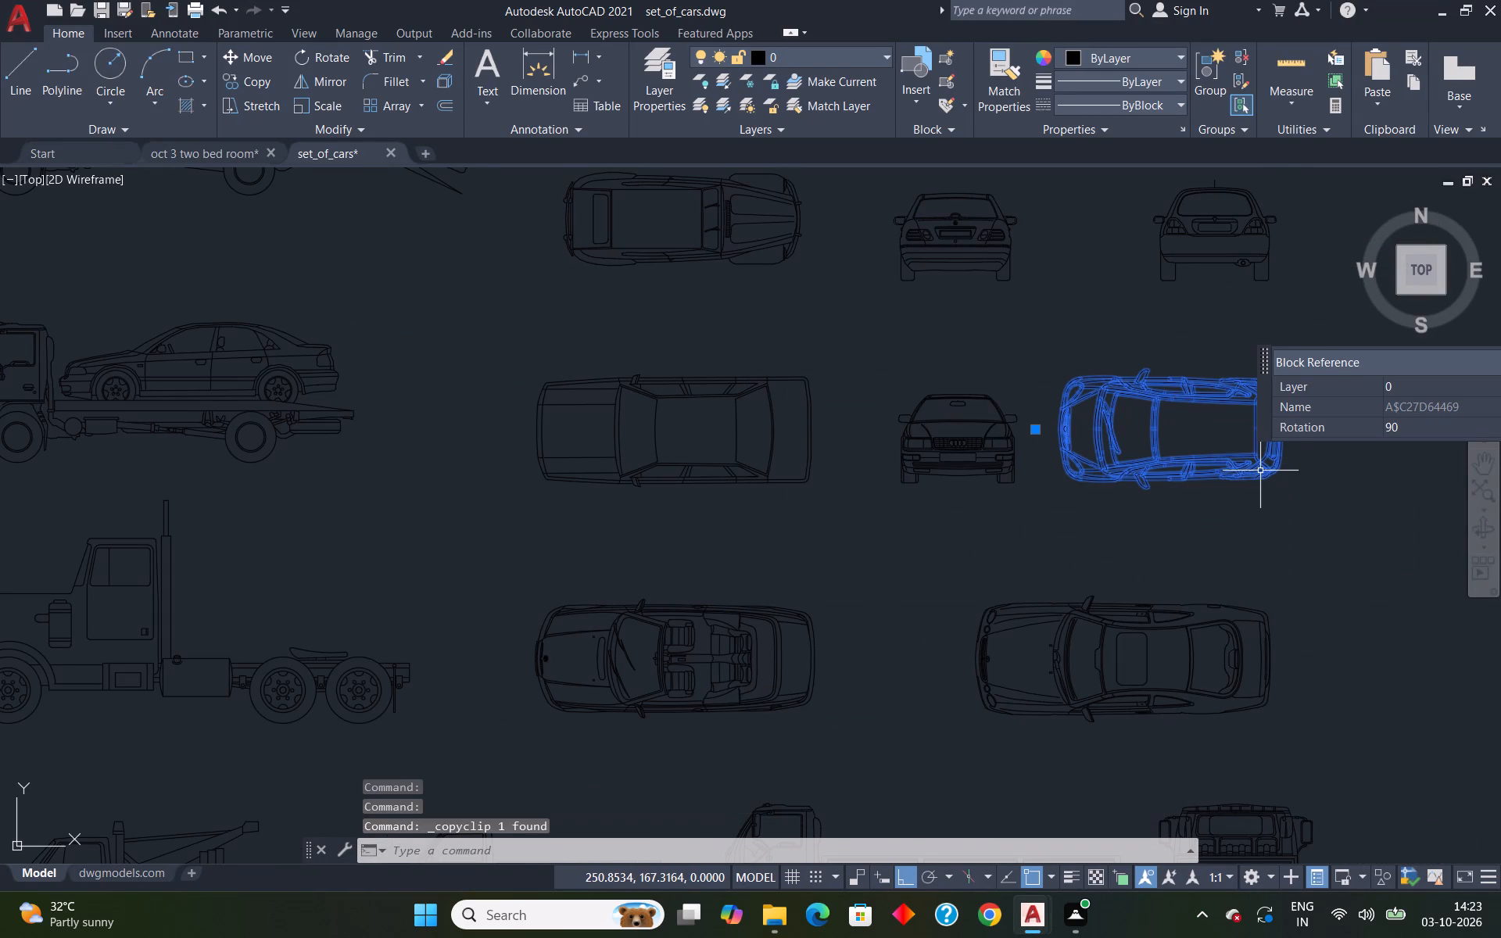
Paste the copied car block into the oct 3 two bed room drawing, outside the plan's east boundary.
scroll(1260, 471, down, 4)
click(1034, 904)
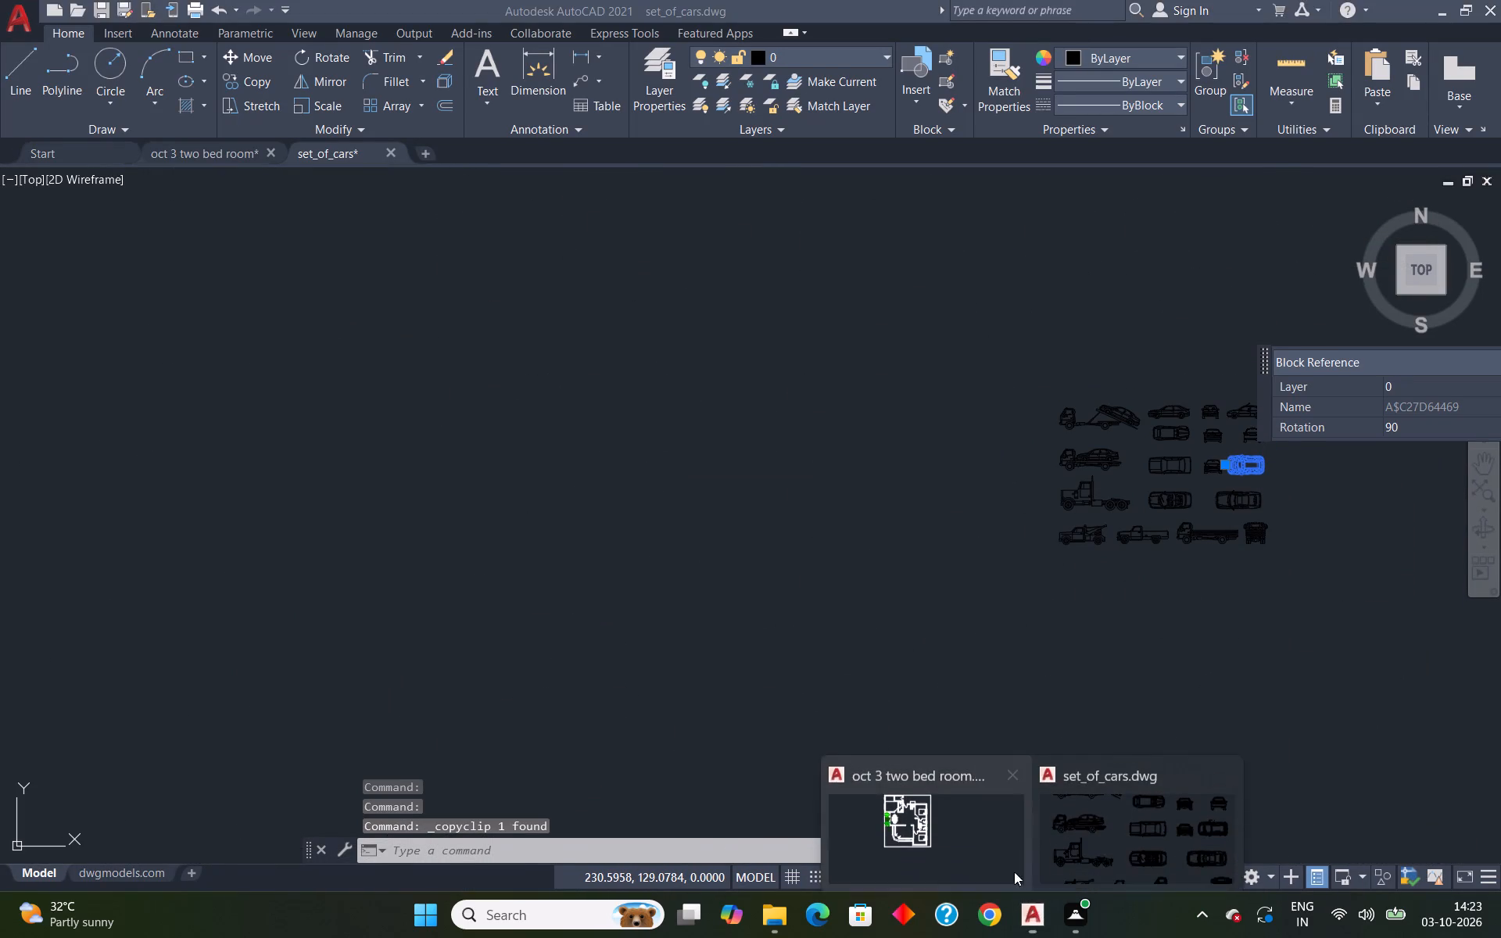
click(963, 840)
scroll(1162, 462, down, 2)
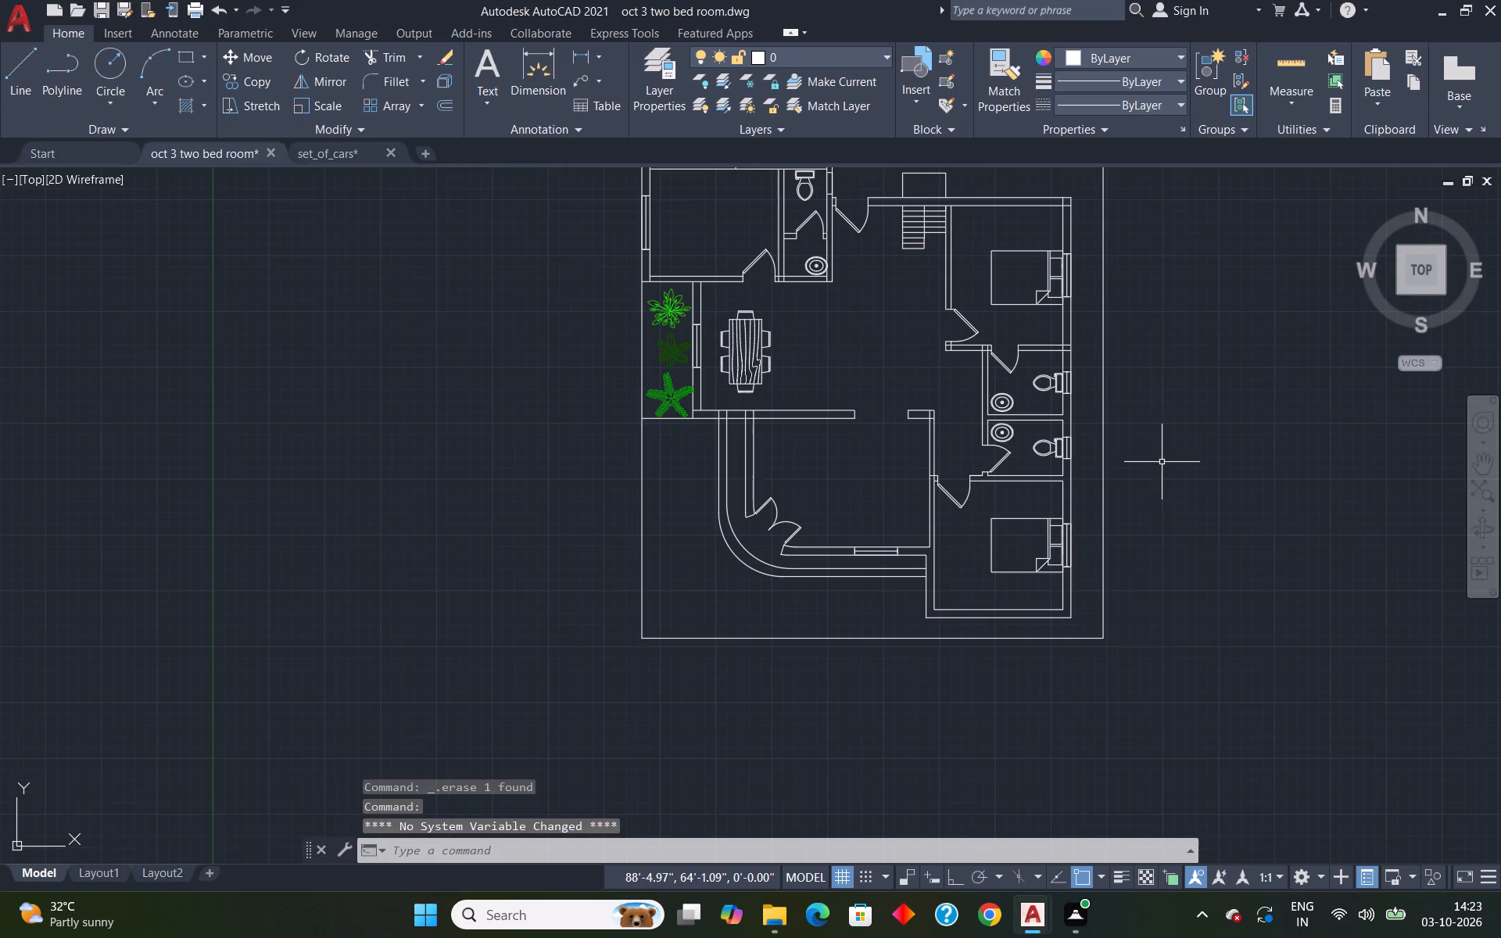
key(ctrl+v)
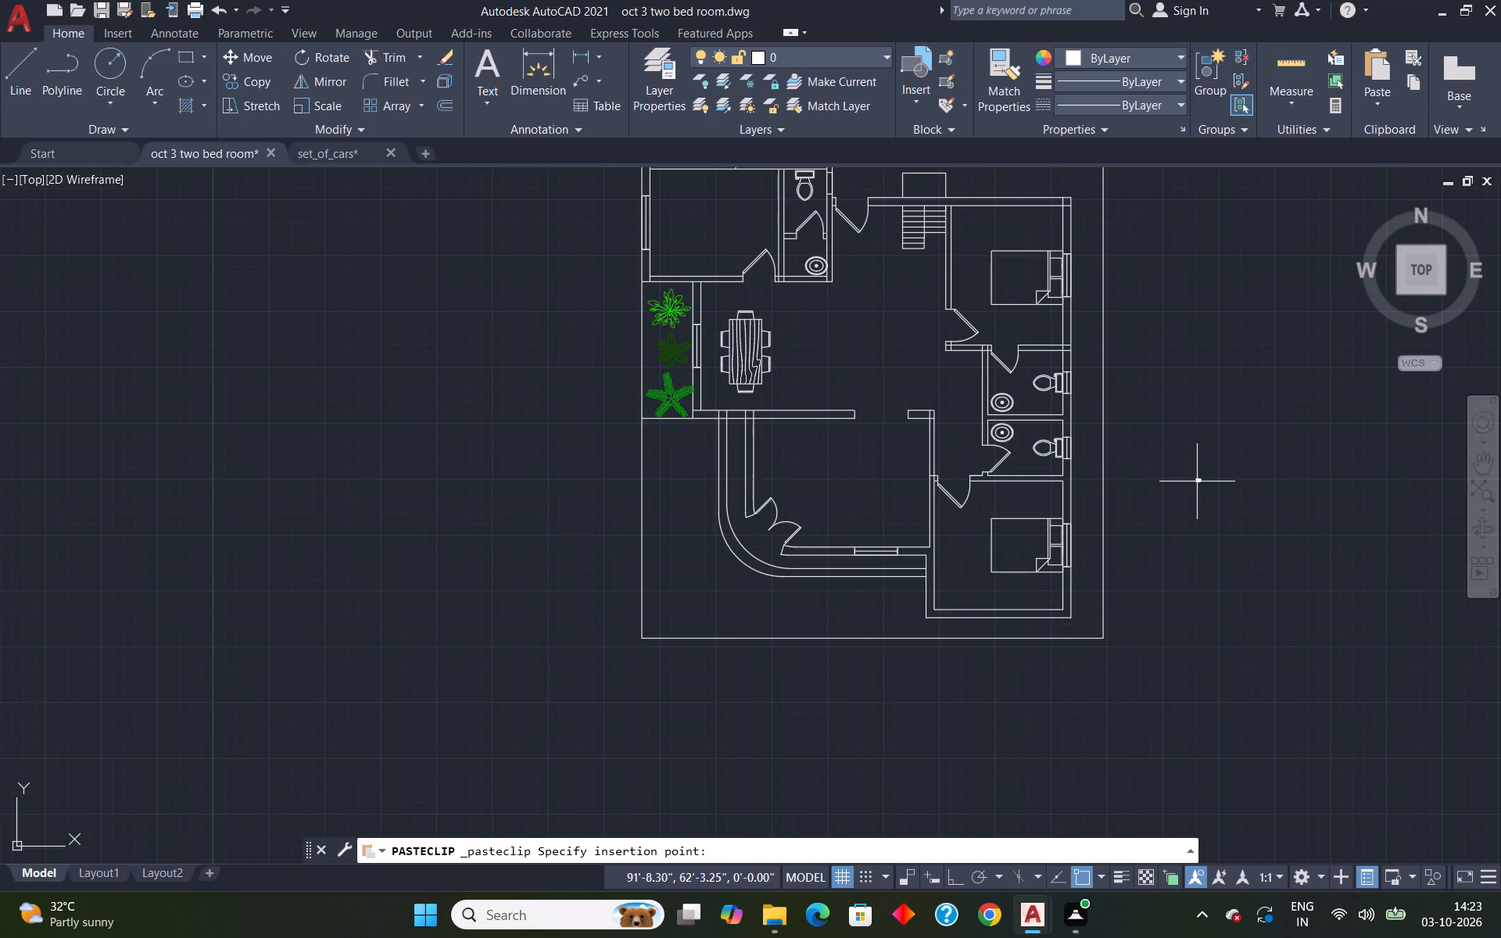
click(1197, 482)
Scale up the tiny pasted car block freehand from a base point on the car.
scroll(1205, 463, up, 5)
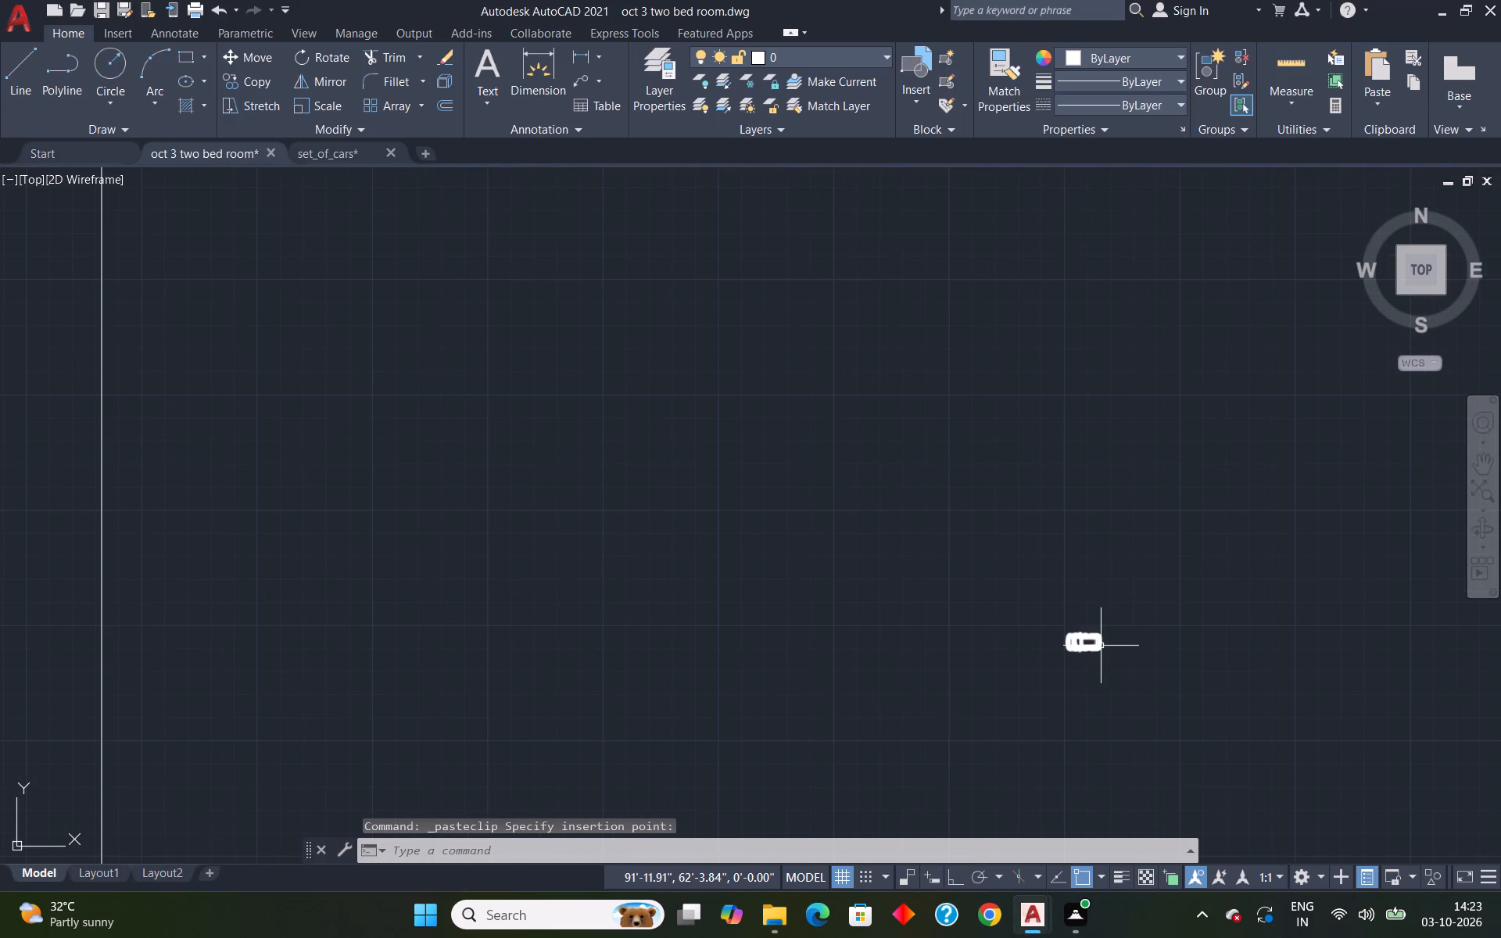
click(1101, 646)
key(s)
key(c)
key(Return)
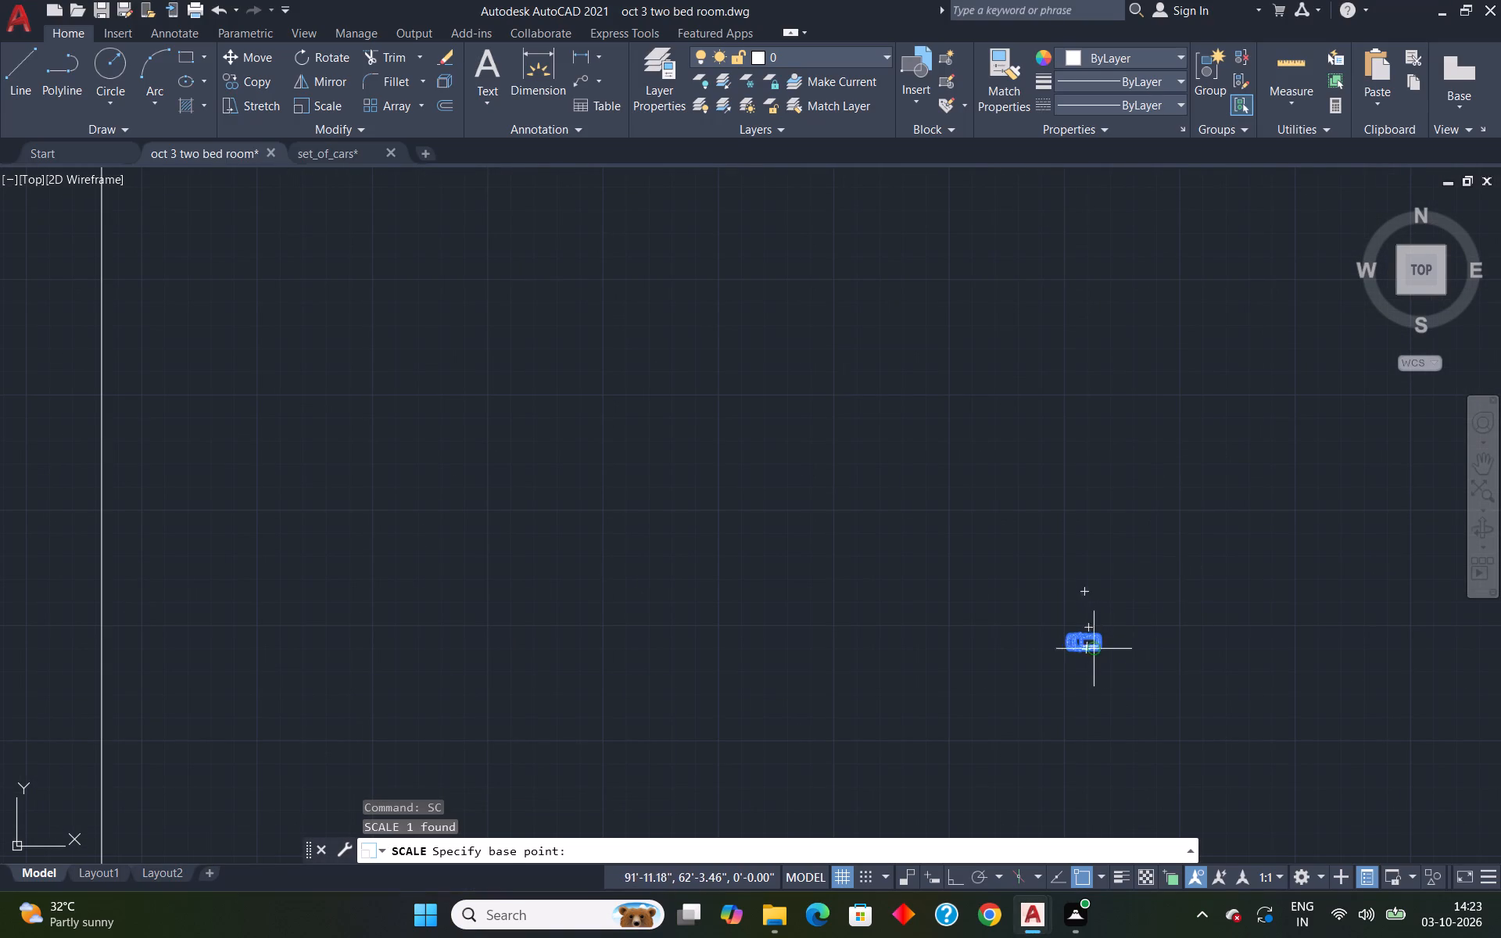
click(1091, 646)
click(1101, 322)
scroll(1105, 333, down, 5)
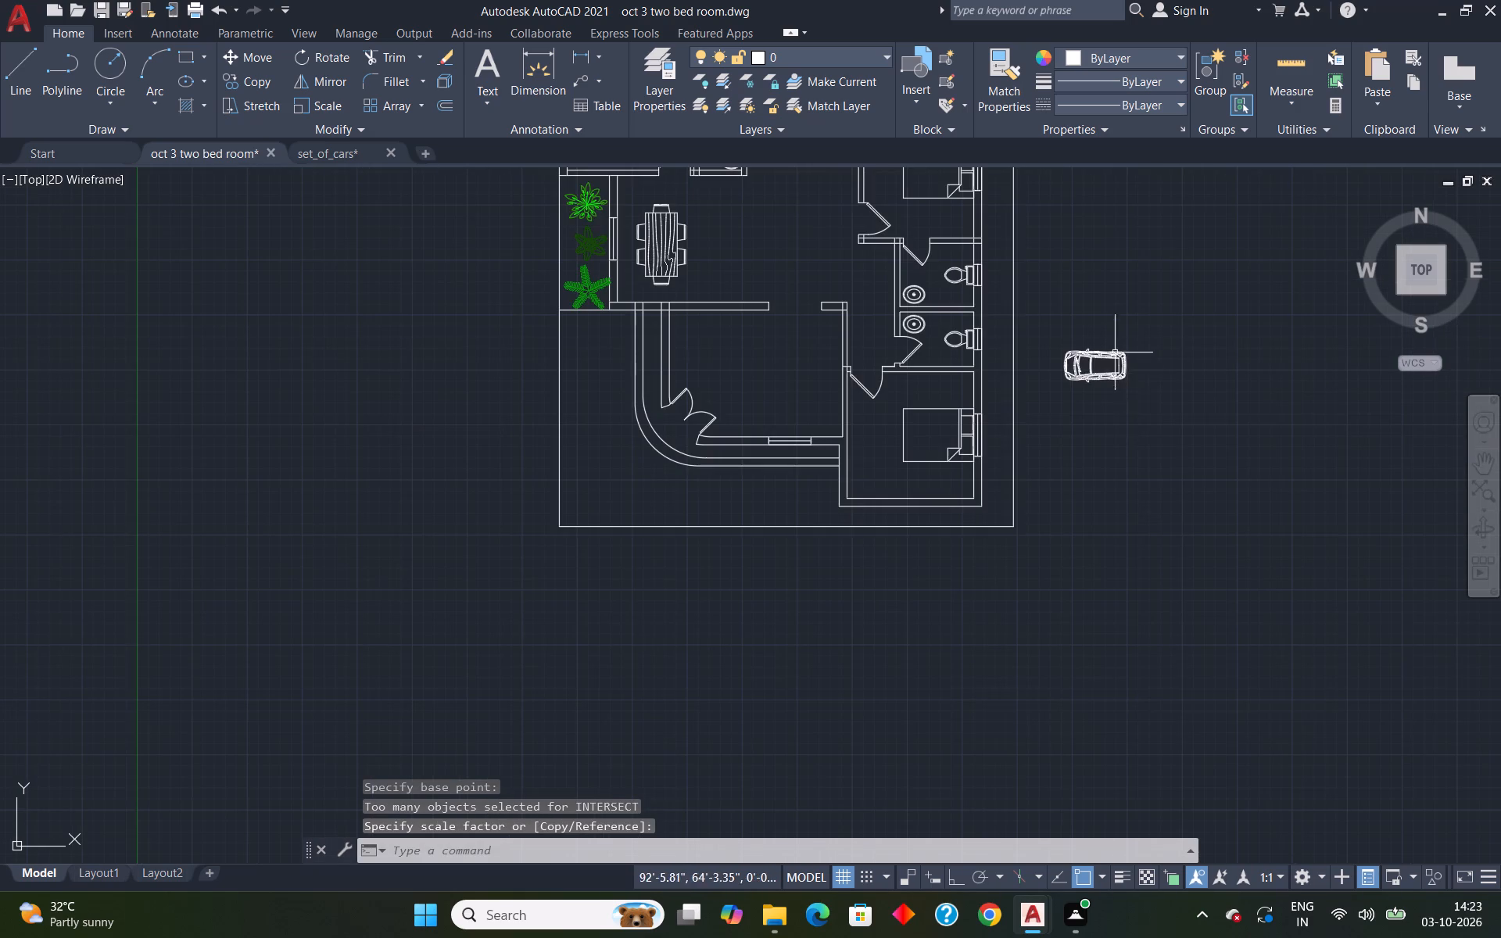
Scale the pasted car block up again freehand, using its lower rear corner as the base point.
click(1114, 363)
click(1113, 375)
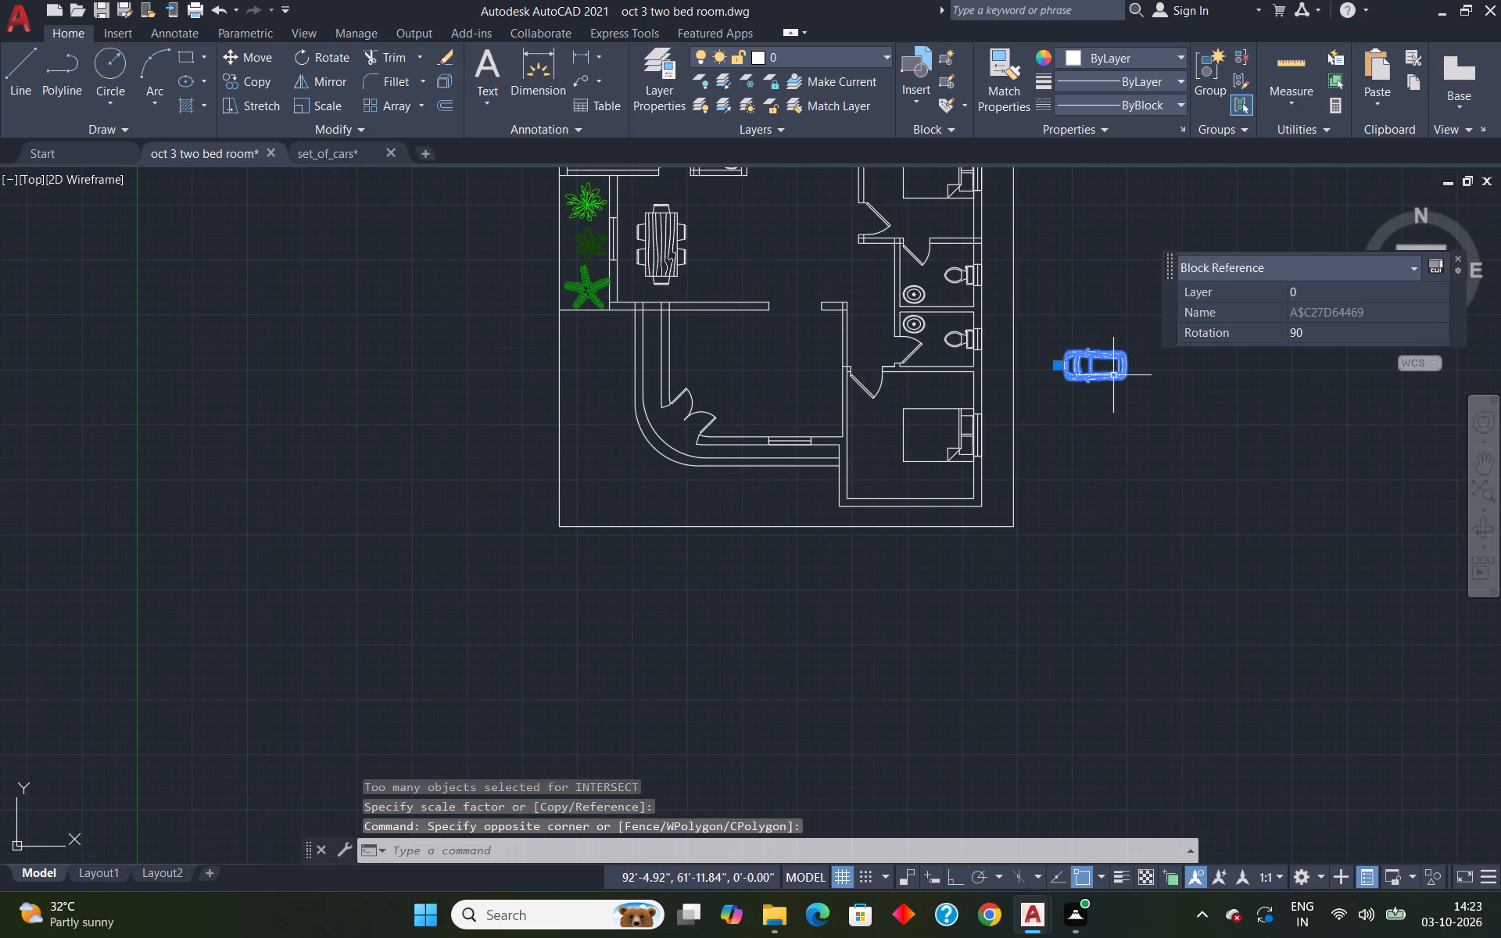
text(sc)
key(Return)
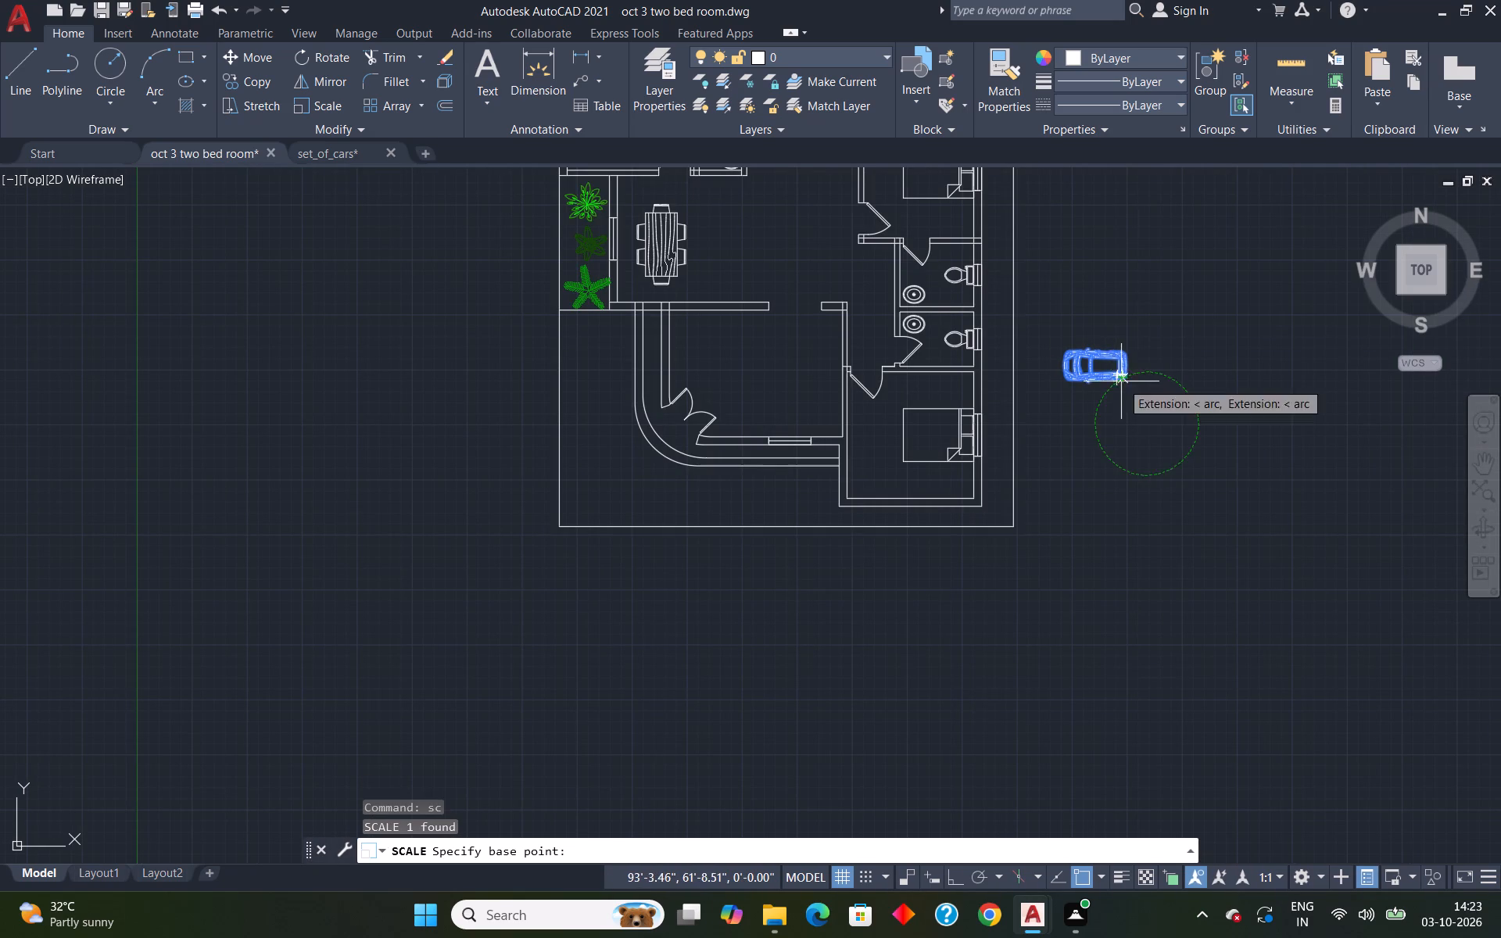
click(1121, 381)
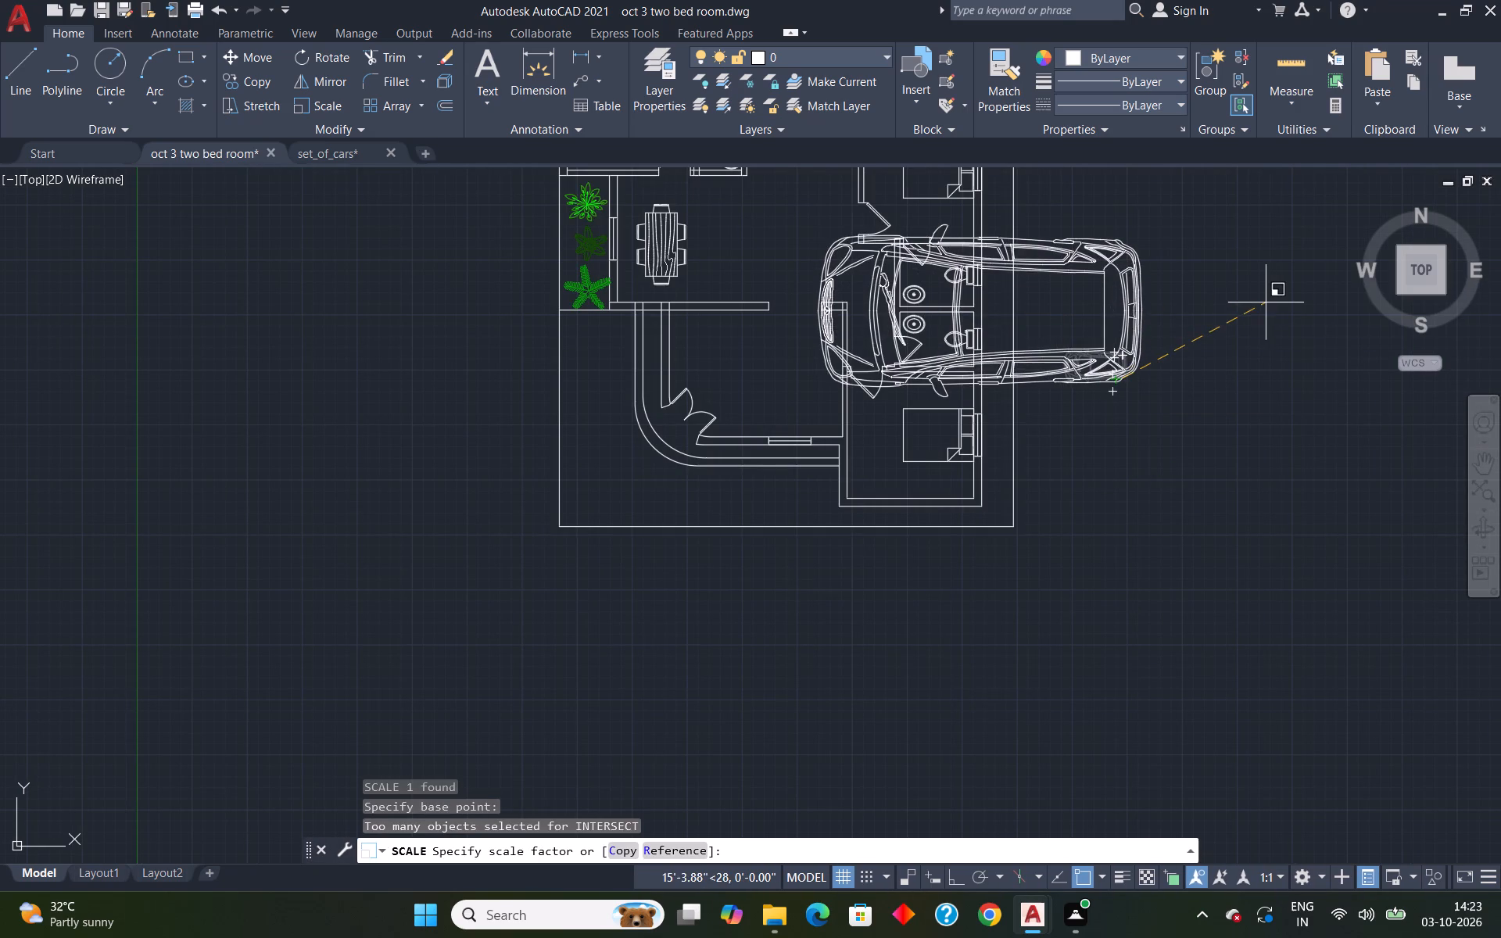
click(1211, 382)
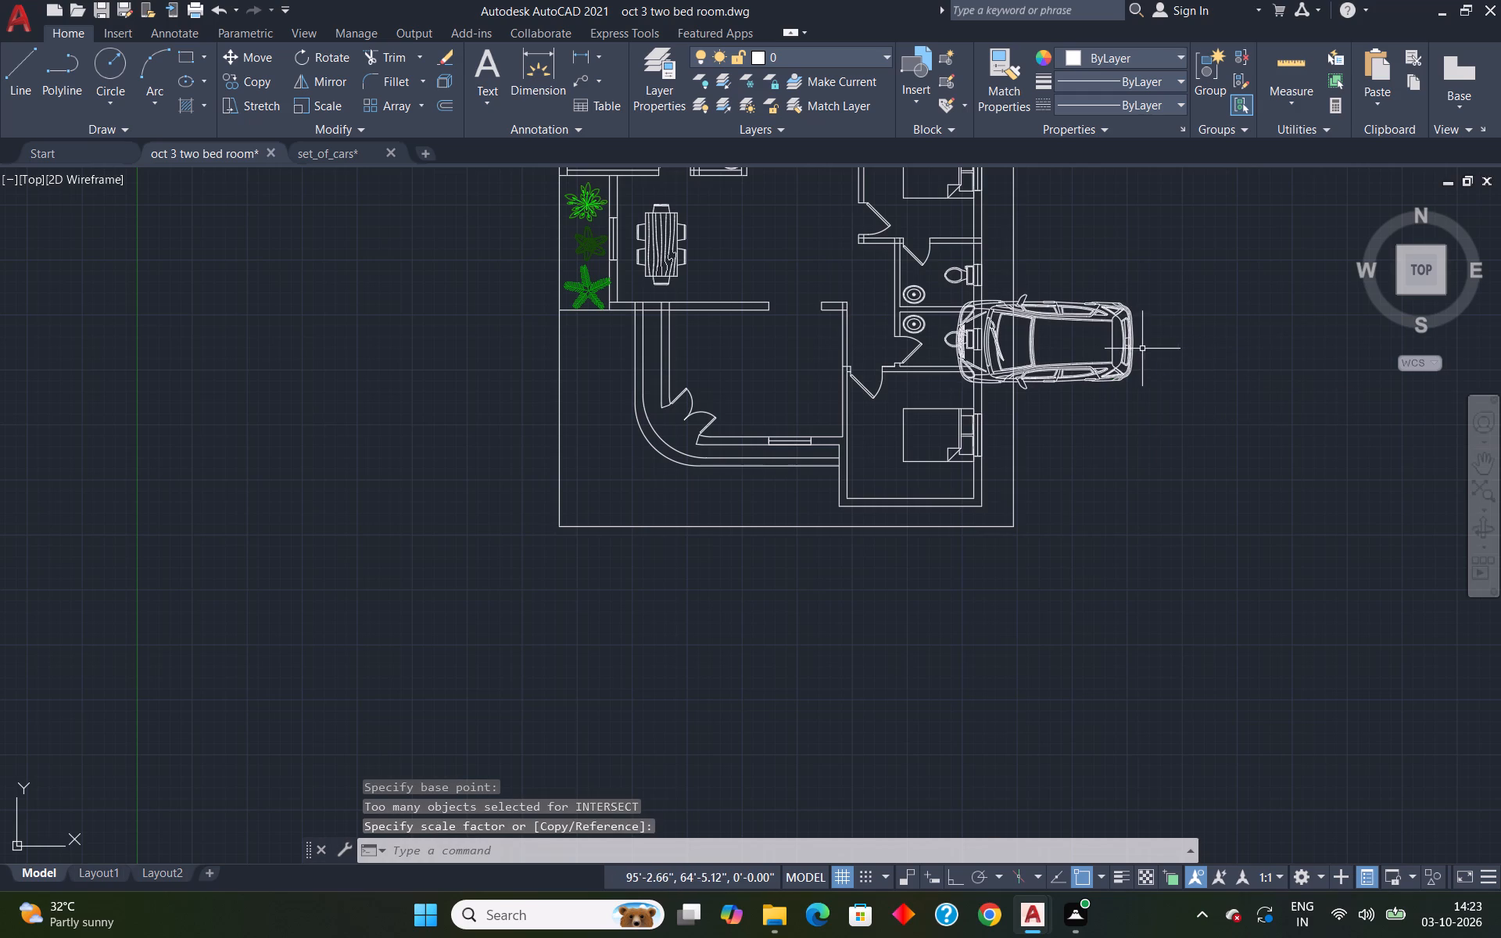
Rotate the car block a quarter turn about its rear end so that its front faces north.
click(1127, 348)
key(r)
key(o)
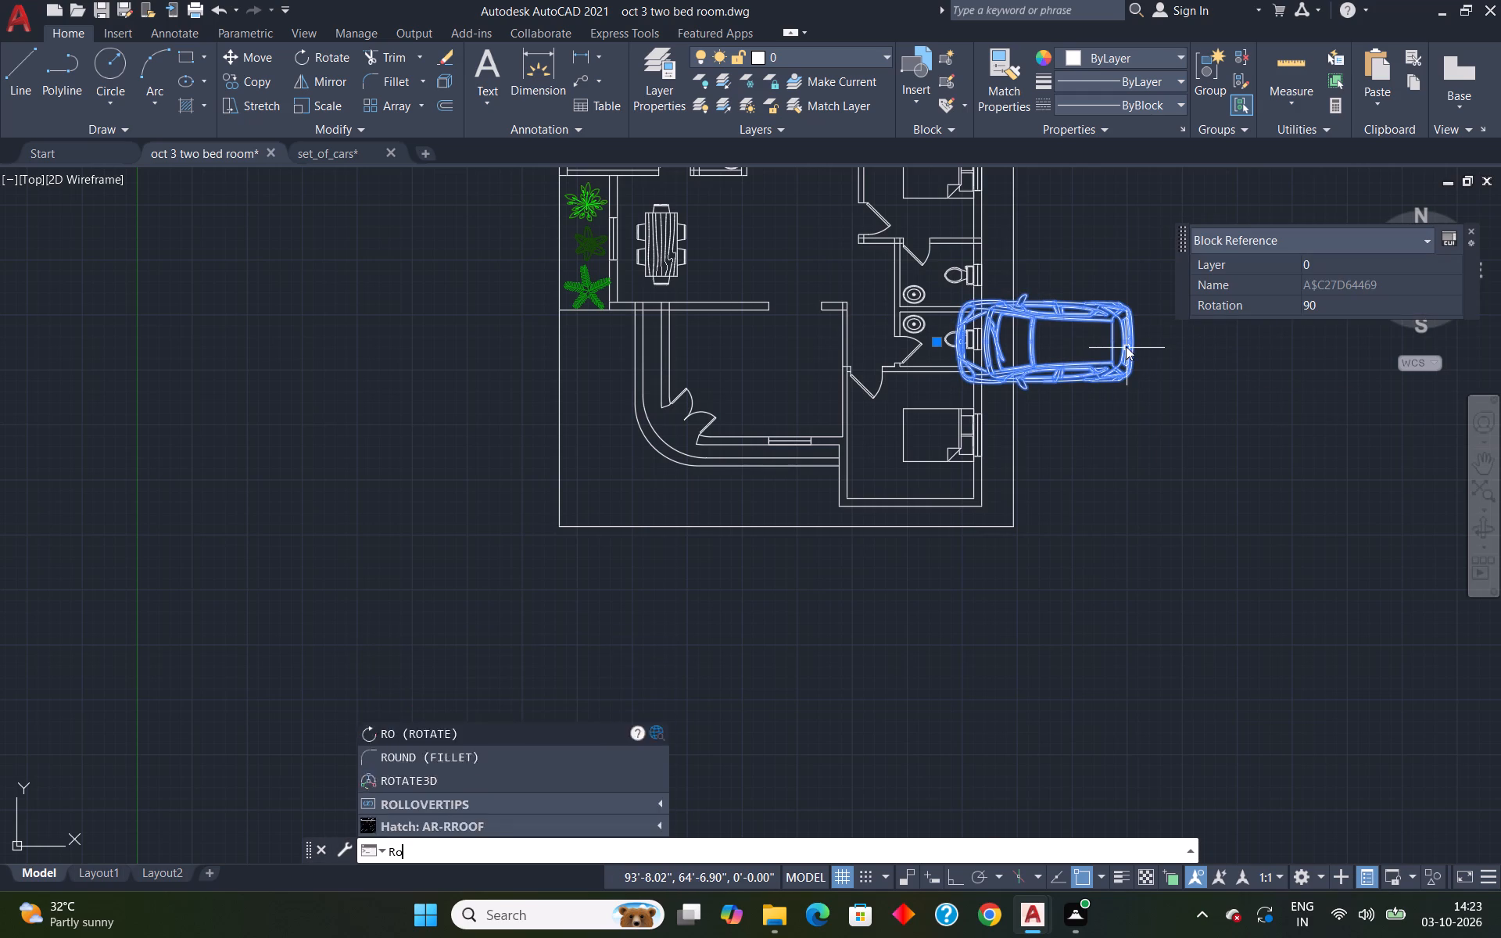
key(Return)
drag(1133, 348, 1130, 360)
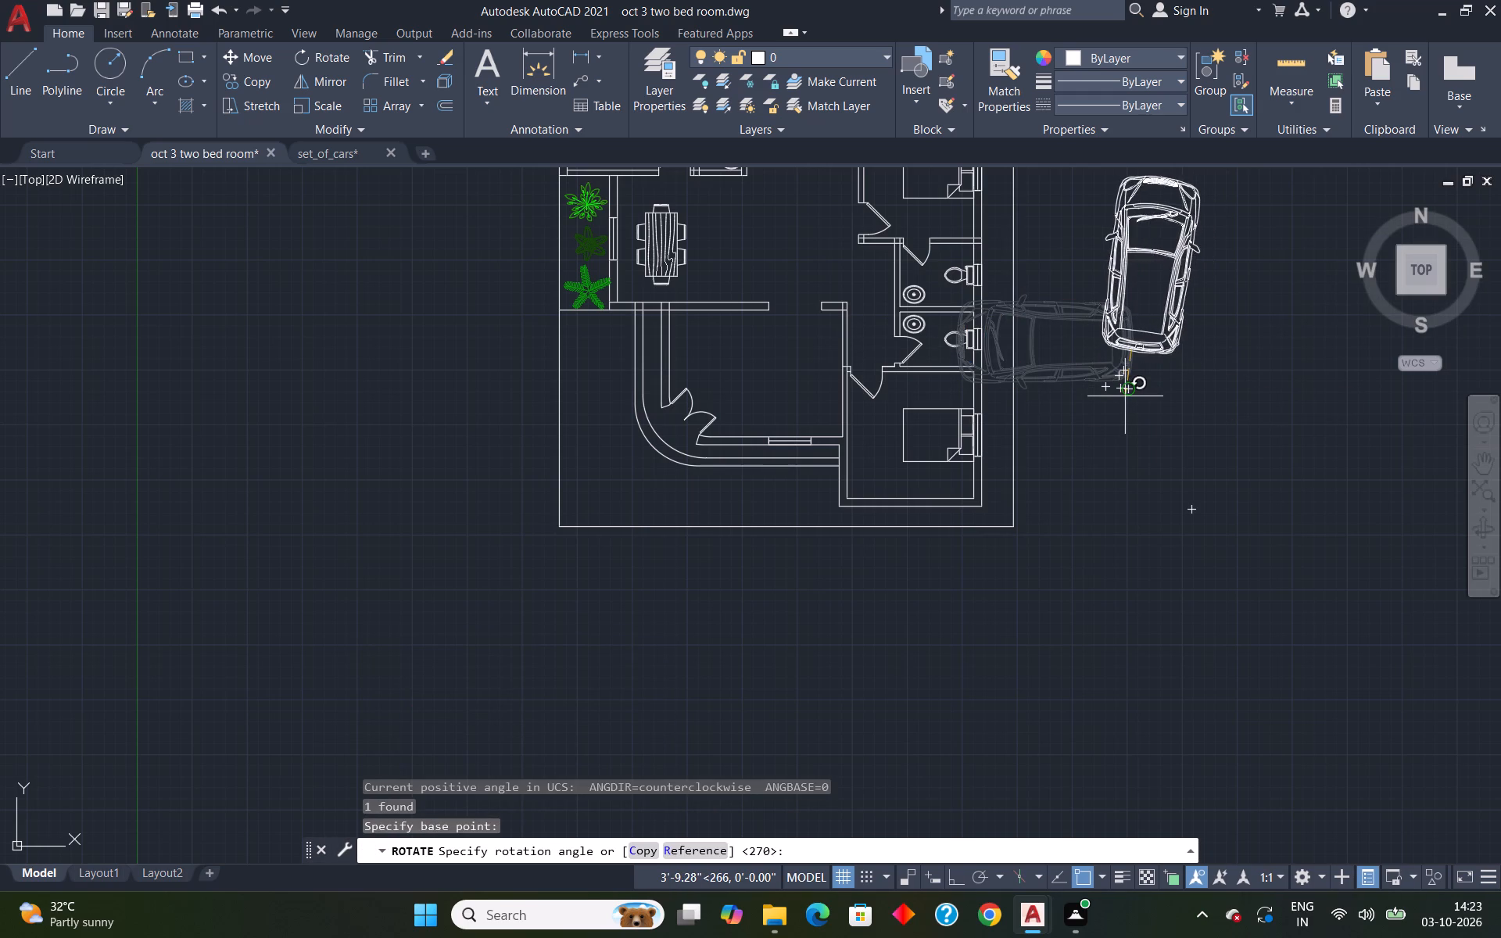
key(F8)
click(1159, 419)
Move the car into the parking area between the west boundary and the curved wall.
click(1166, 342)
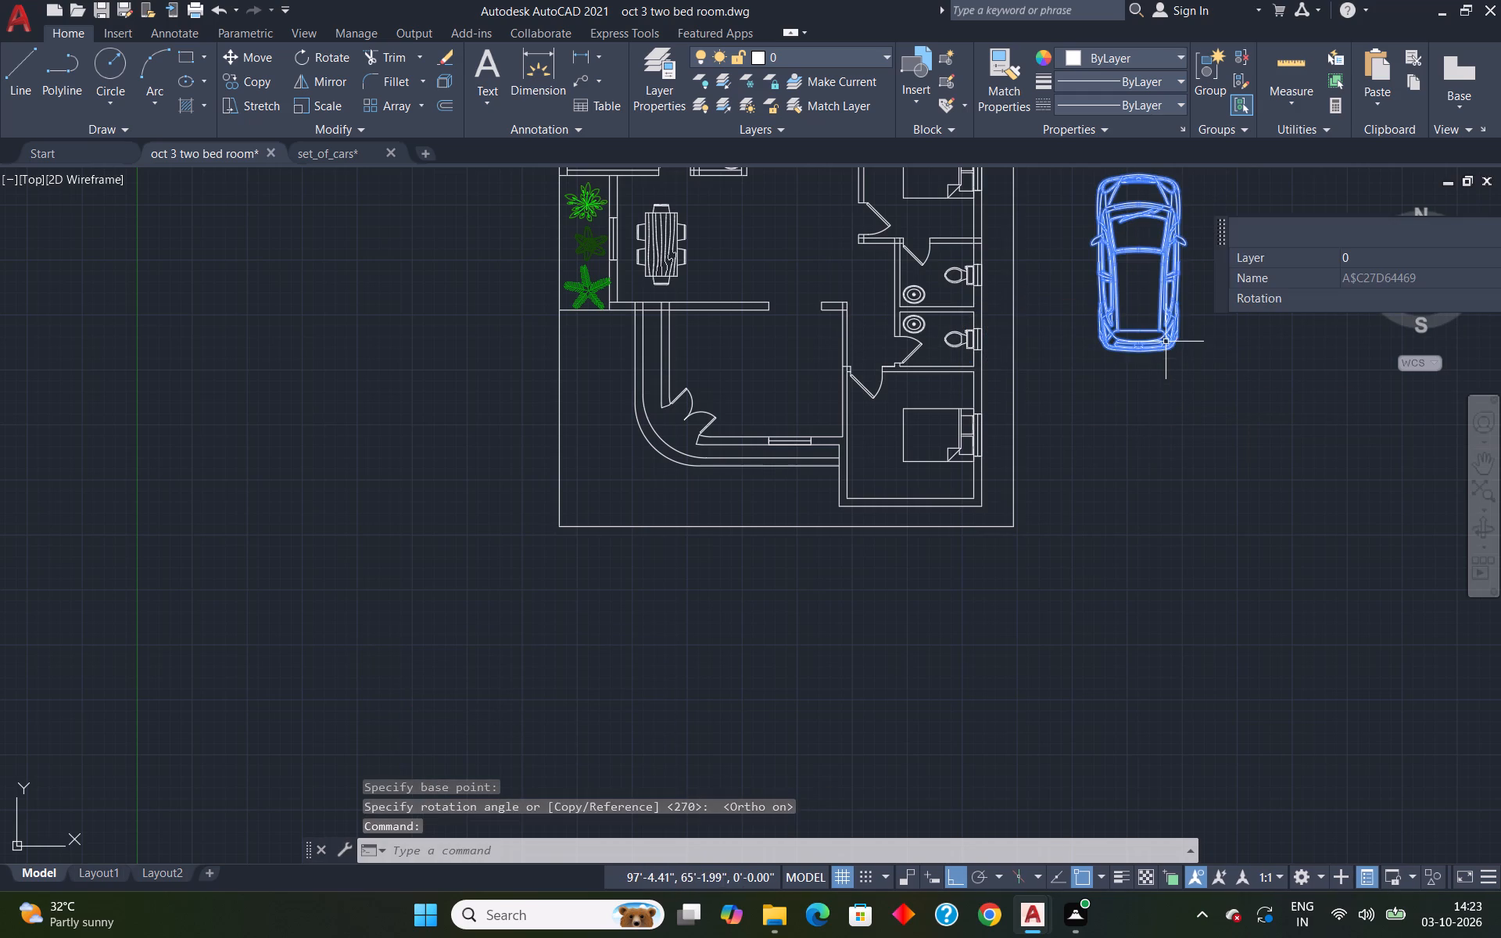
key(m)
key(Return)
click(1143, 344)
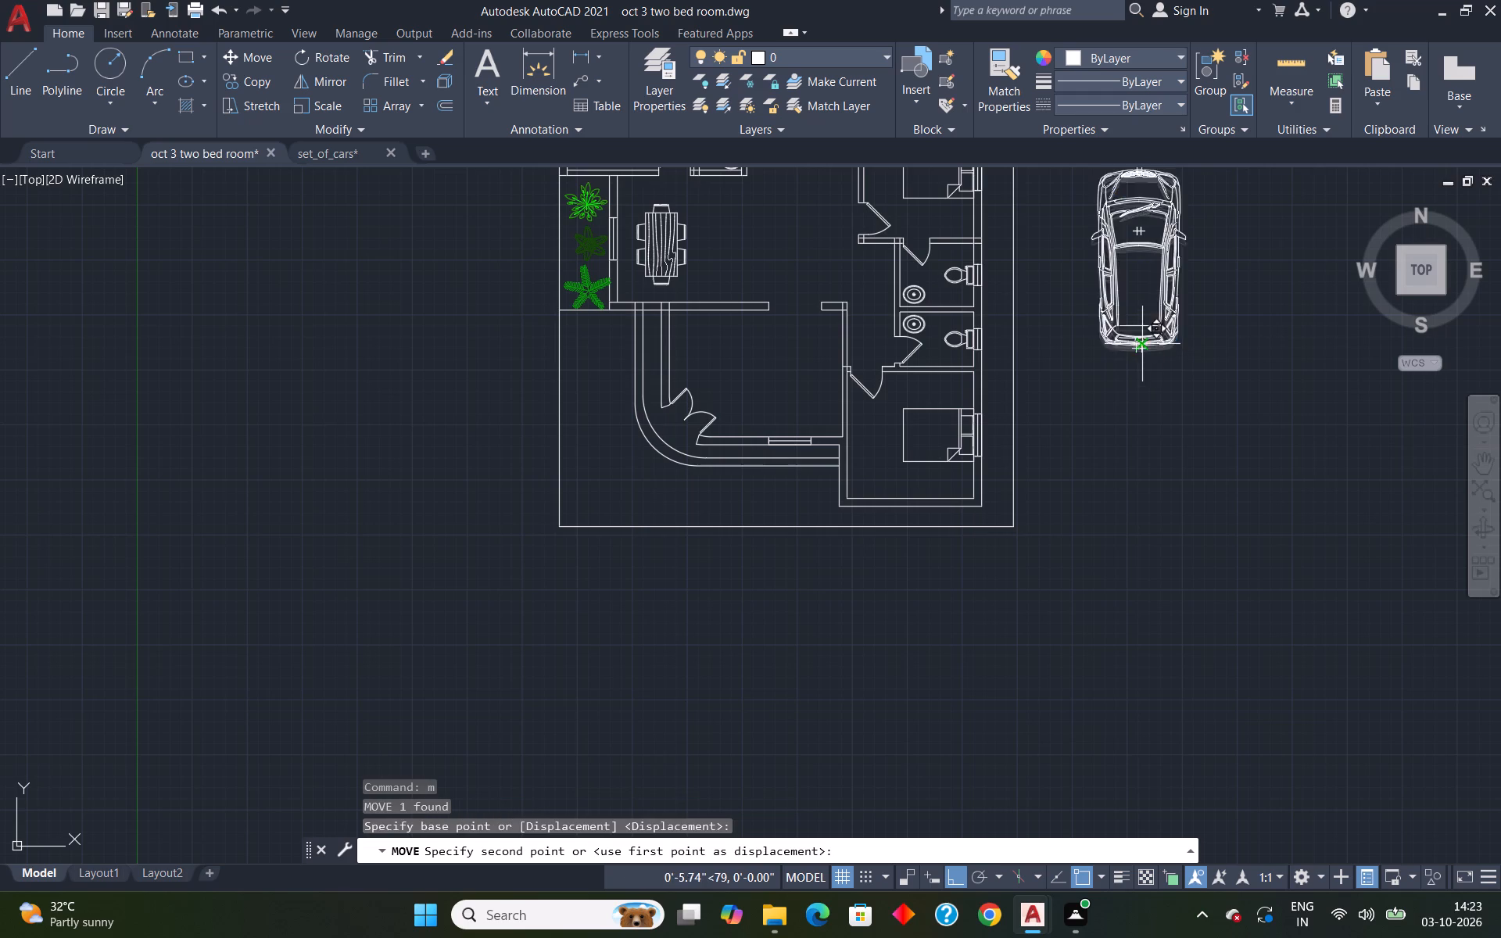
key(F8)
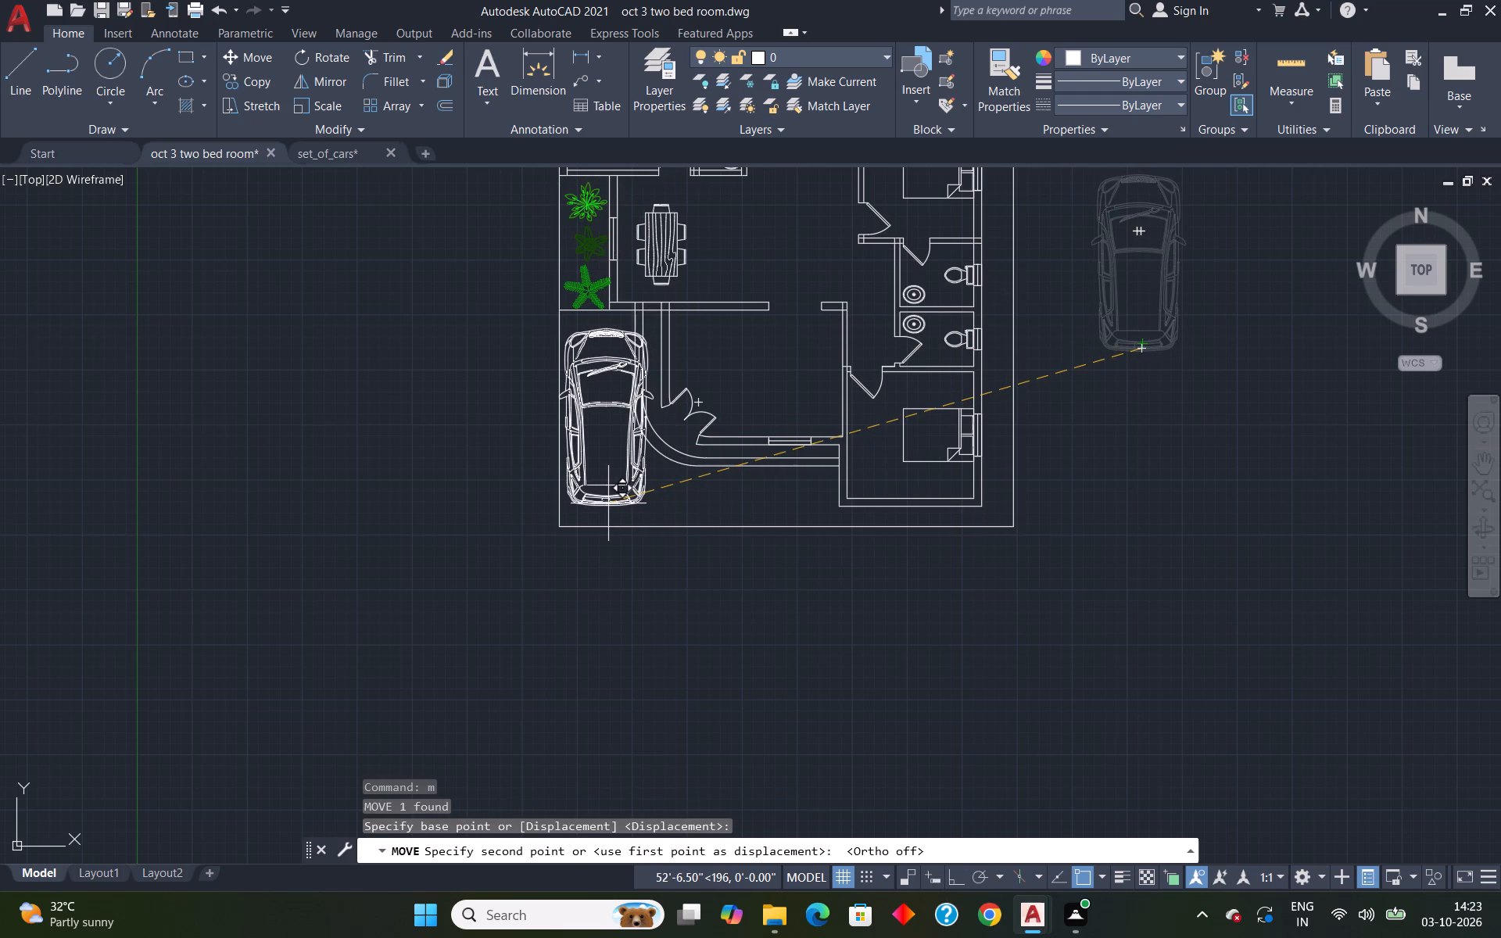
click(608, 503)
Scale the parked car down freehand about its centre so it clears the curved wall.
click(636, 432)
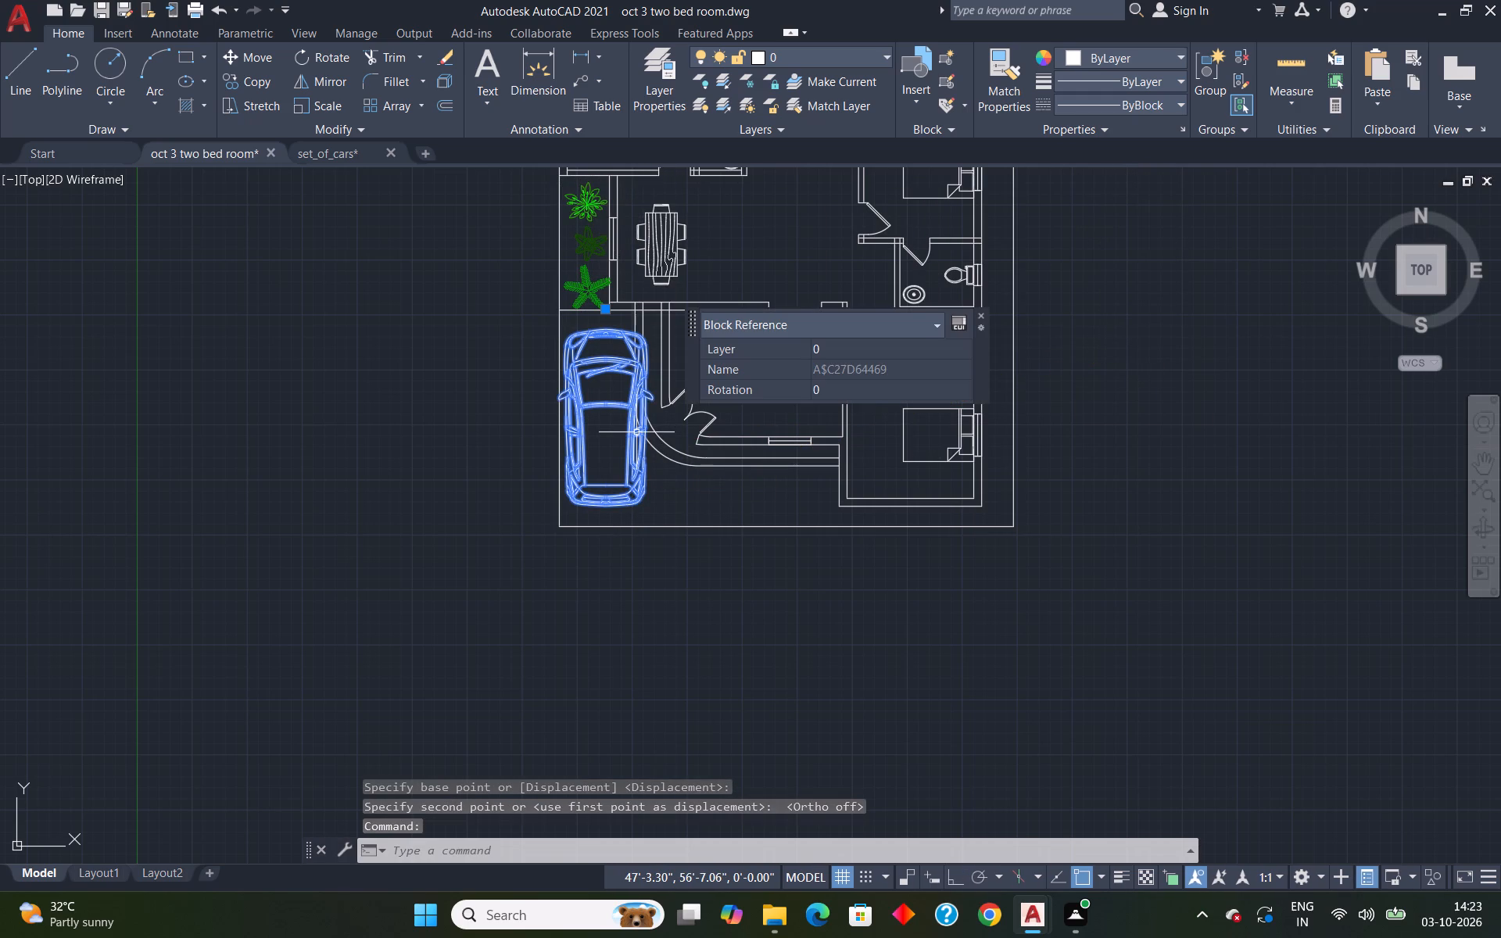
text(sc)
key(Return)
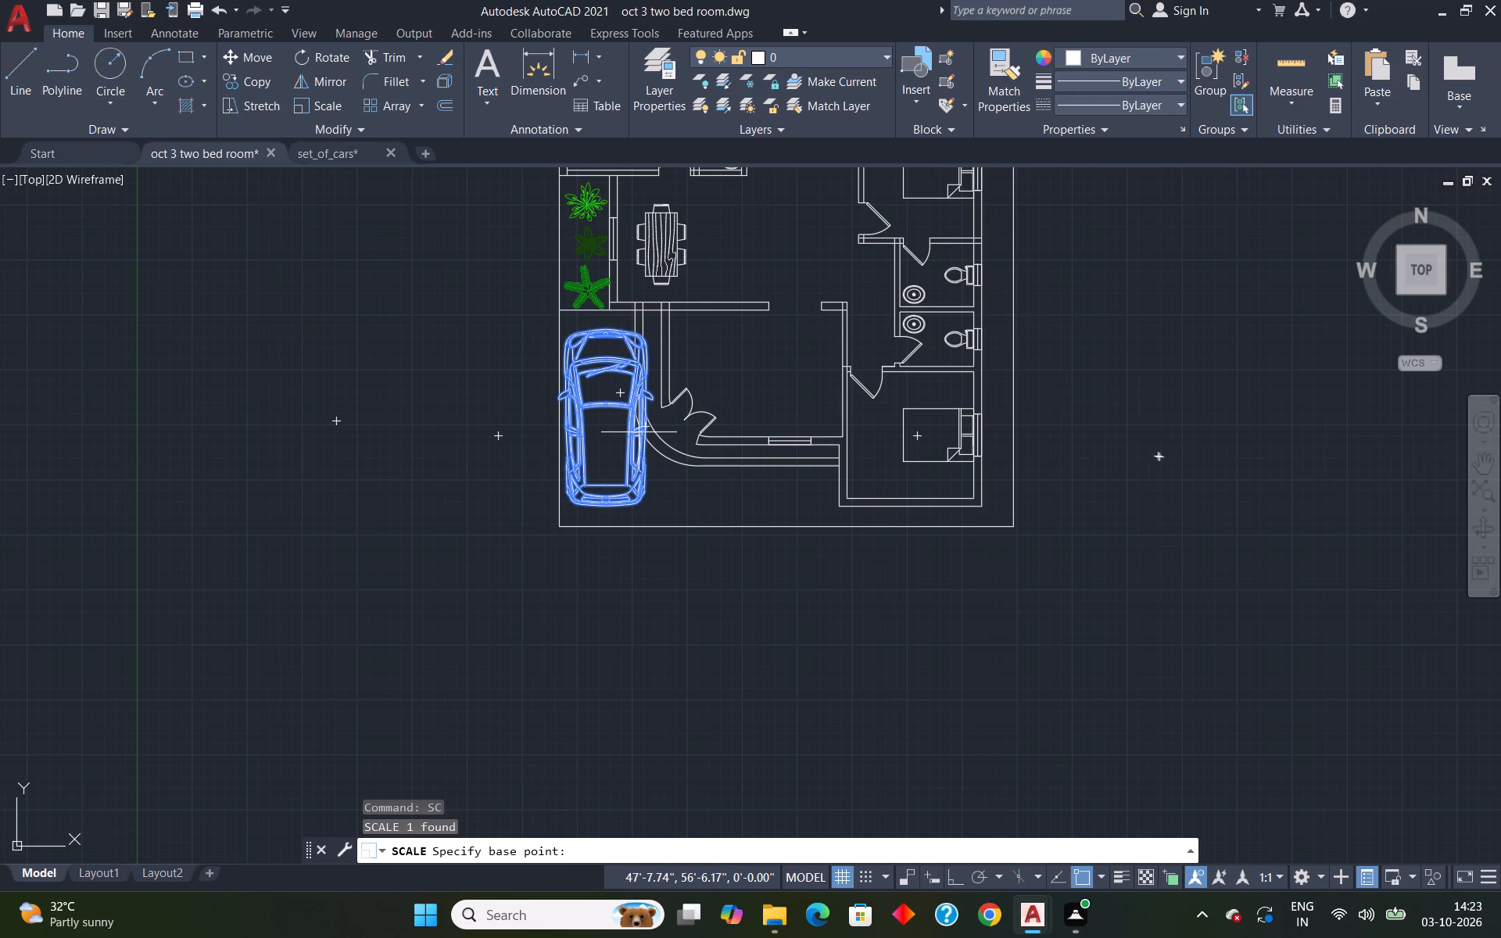
key(F8)
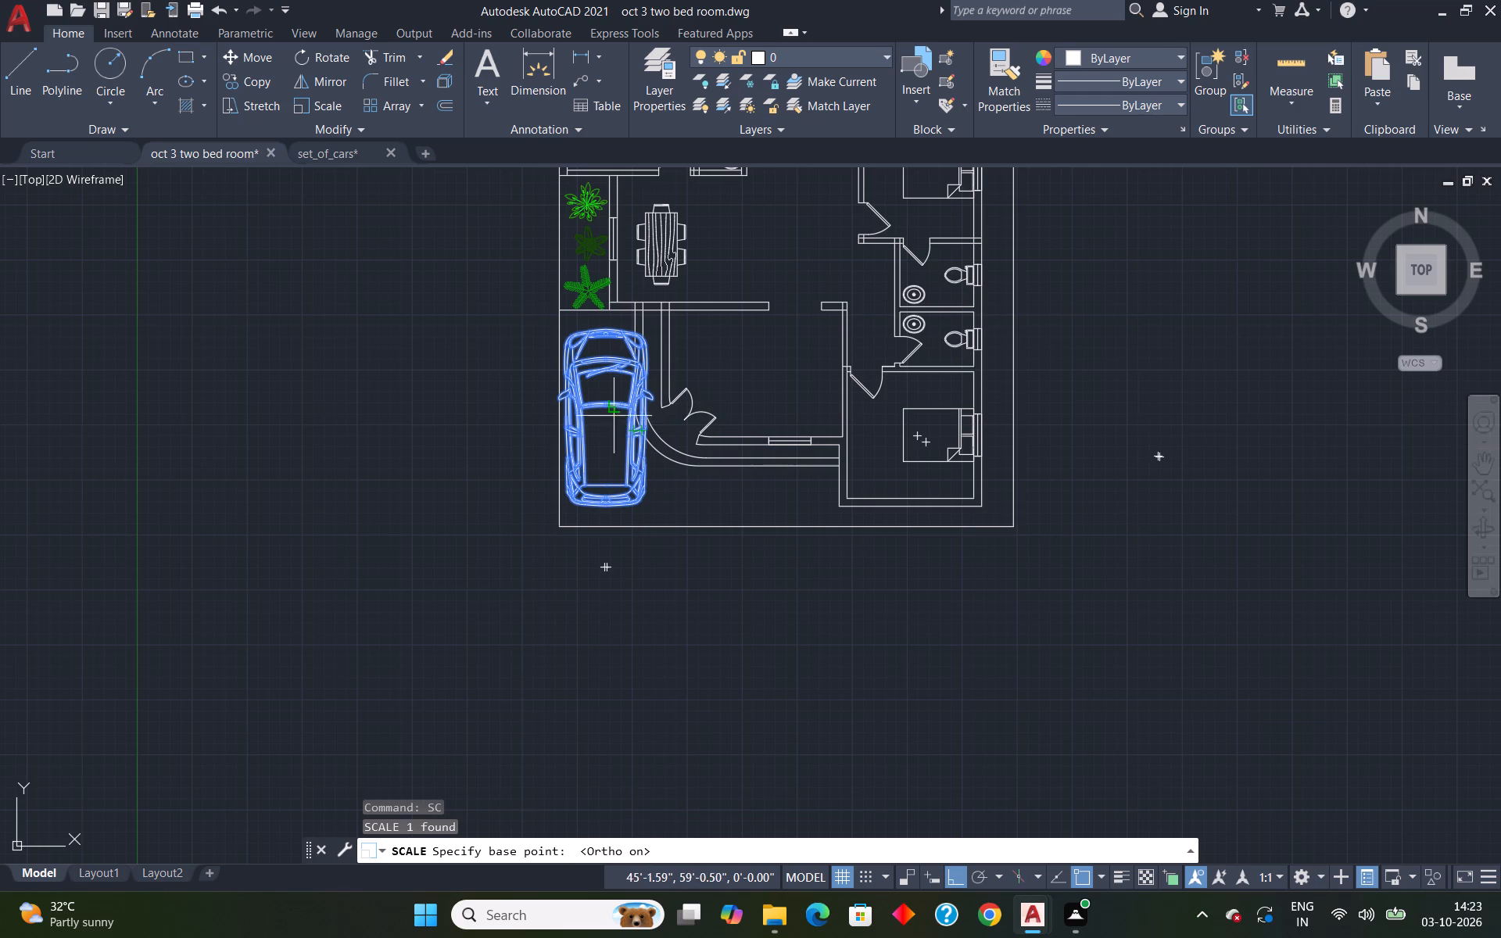
click(604, 410)
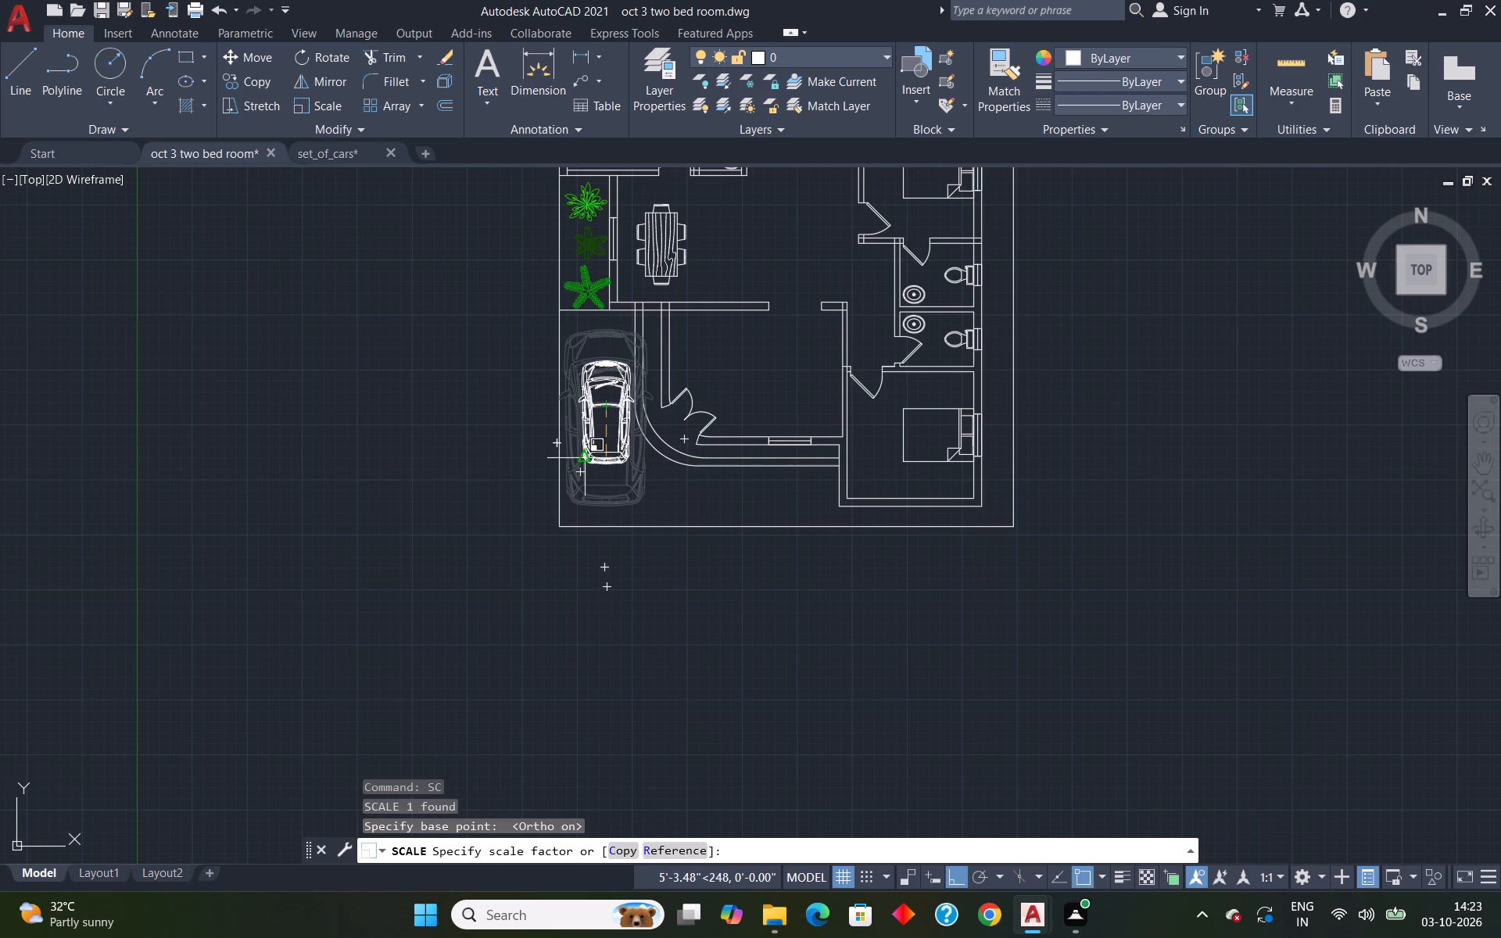
click(595, 472)
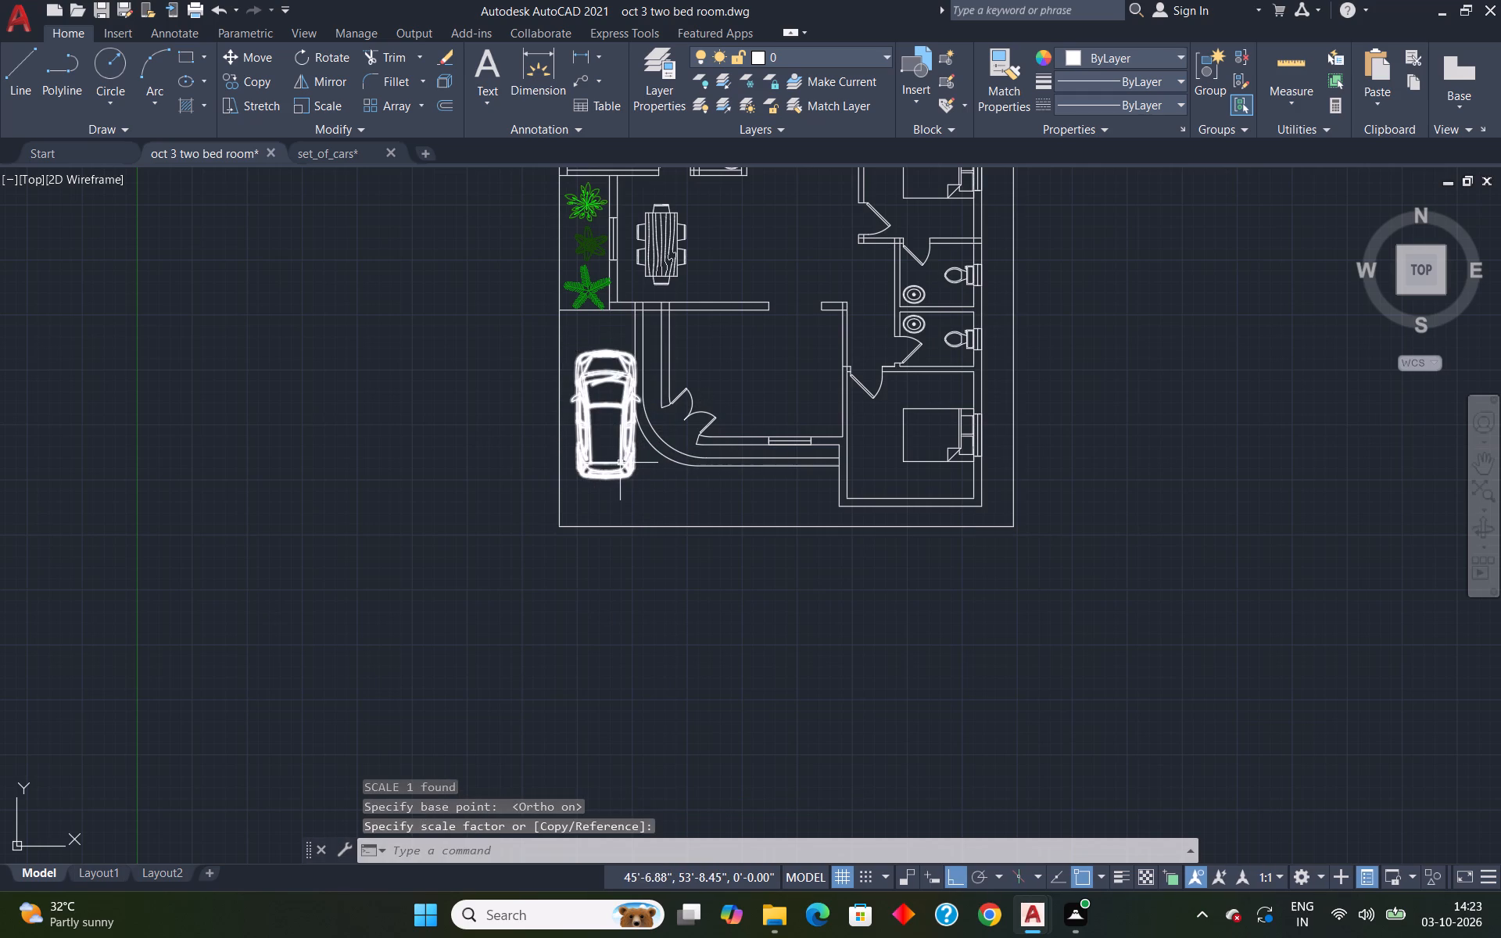
Move the parked car slightly west, away from the curved wall.
click(624, 466)
key(m)
key(Return)
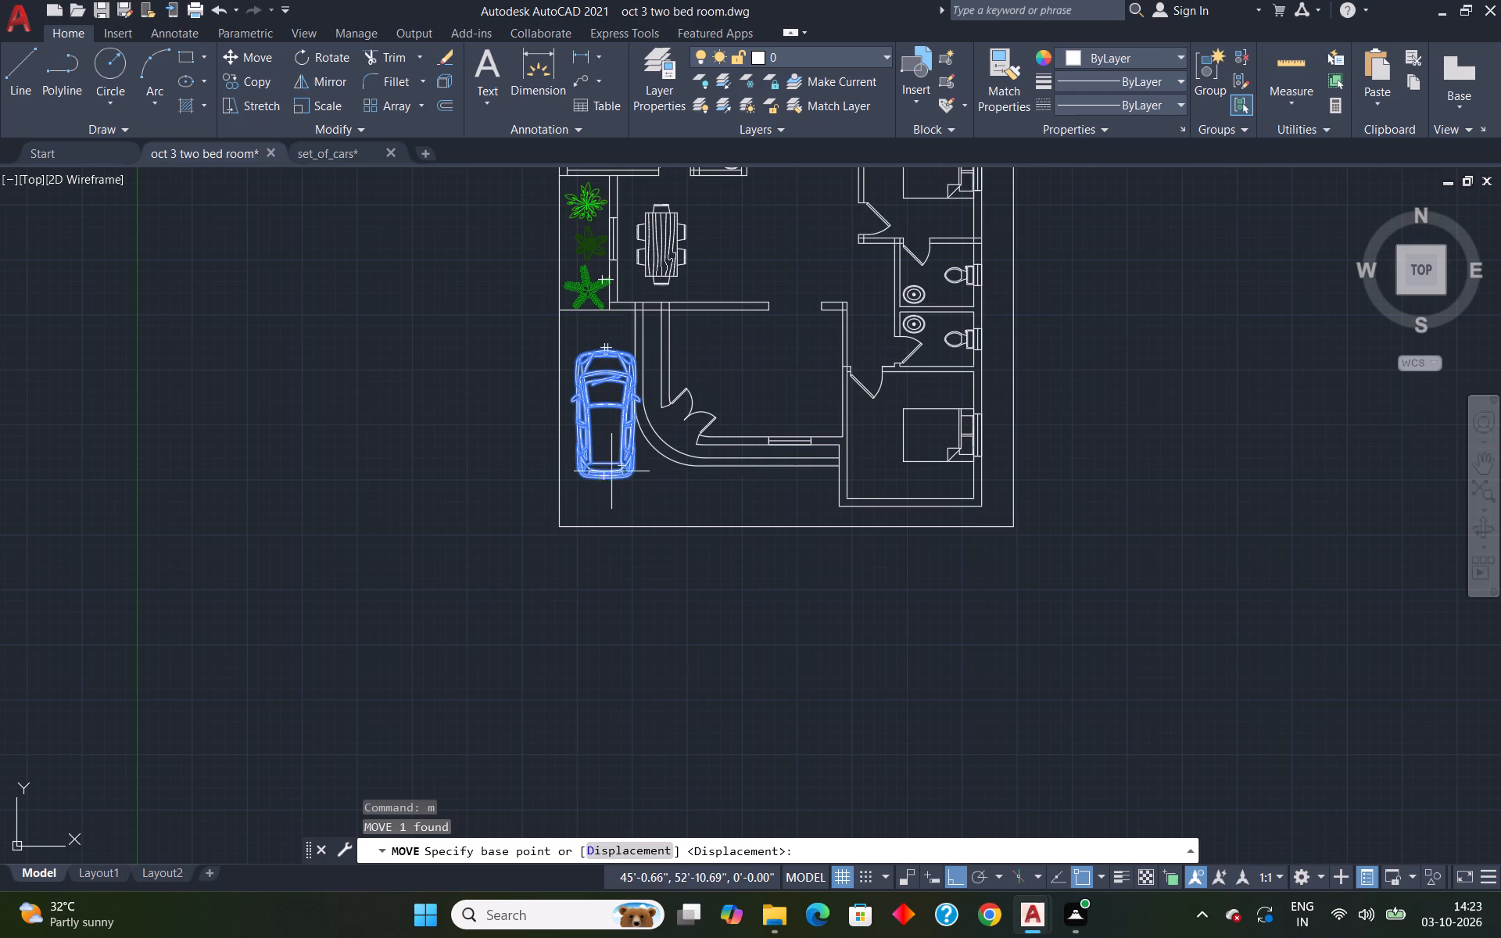
click(605, 467)
click(596, 467)
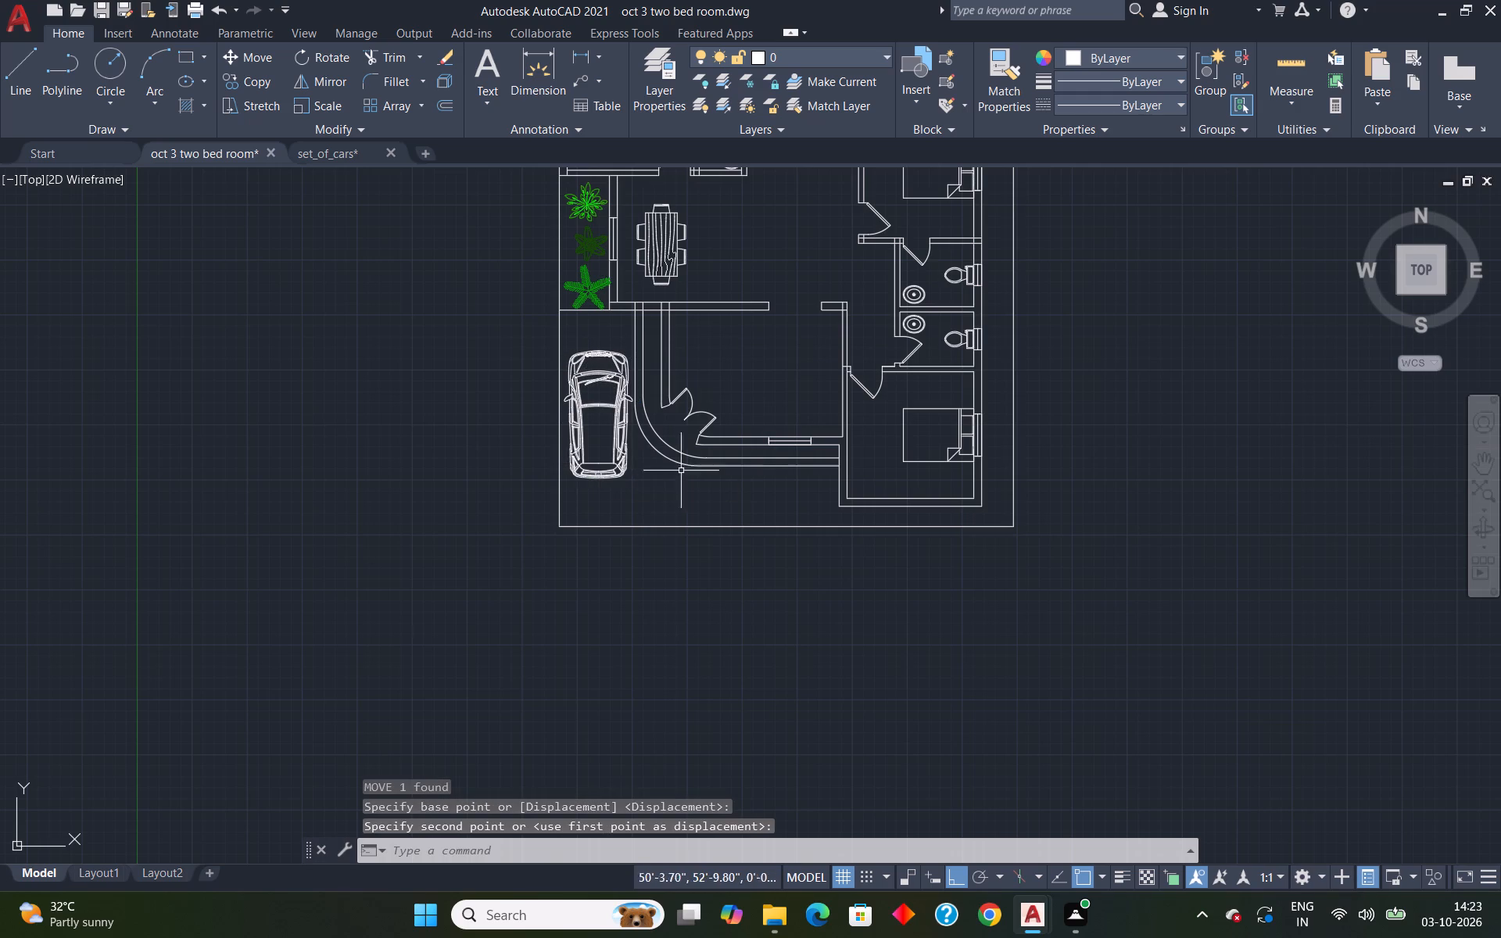
key(Escape)
Save the oct 3 two bed room drawing.
scroll(1029, 228, down, 1)
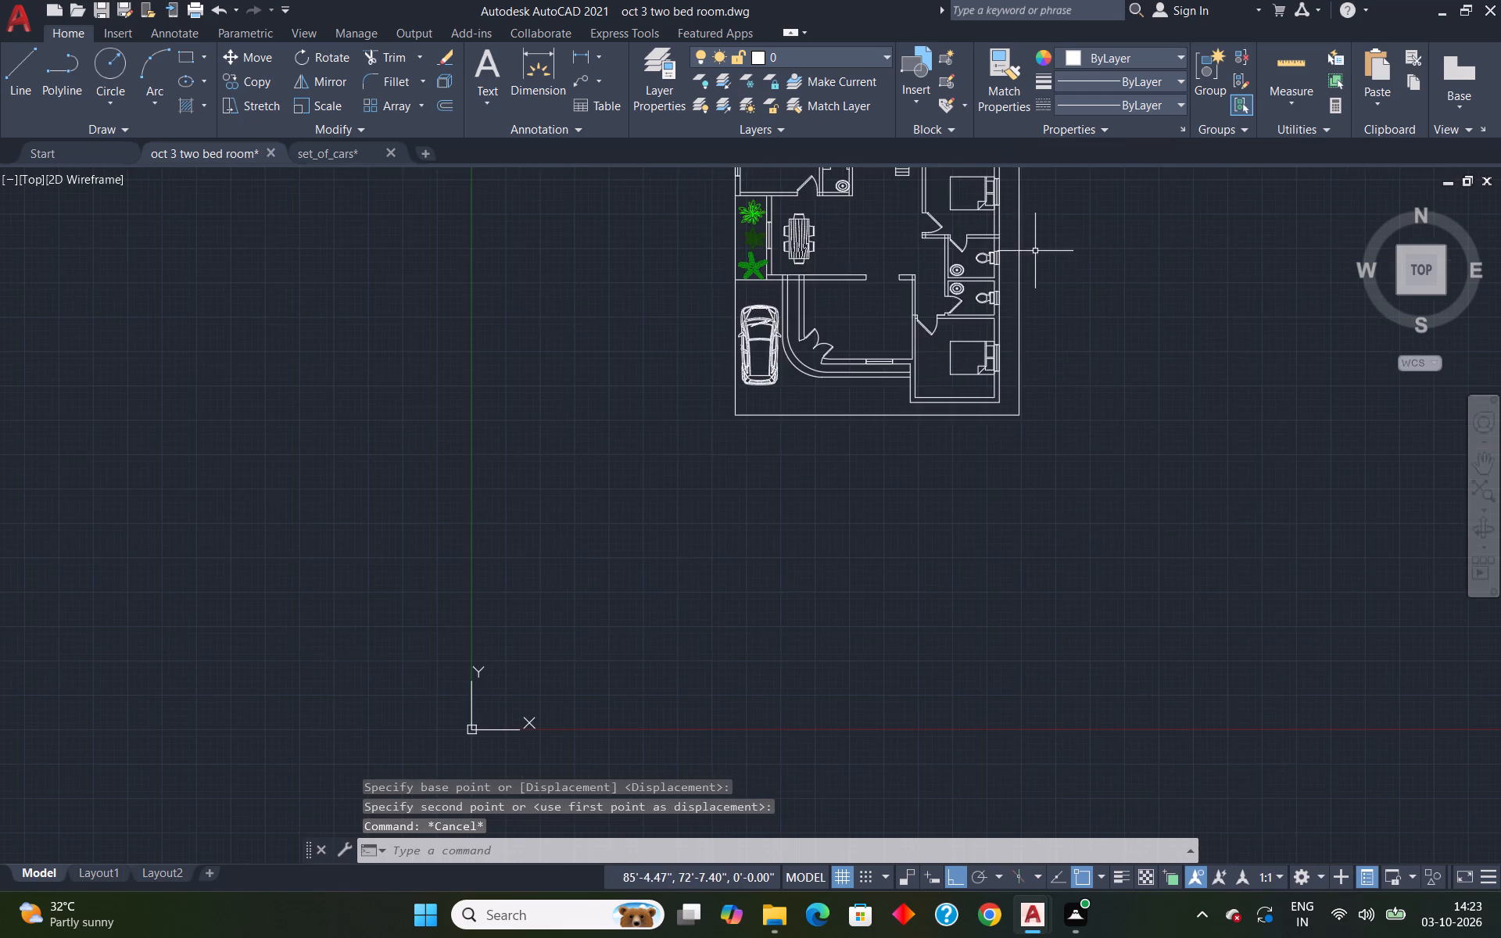
scroll(1035, 252, down, 2)
scroll(994, 193, up, 3)
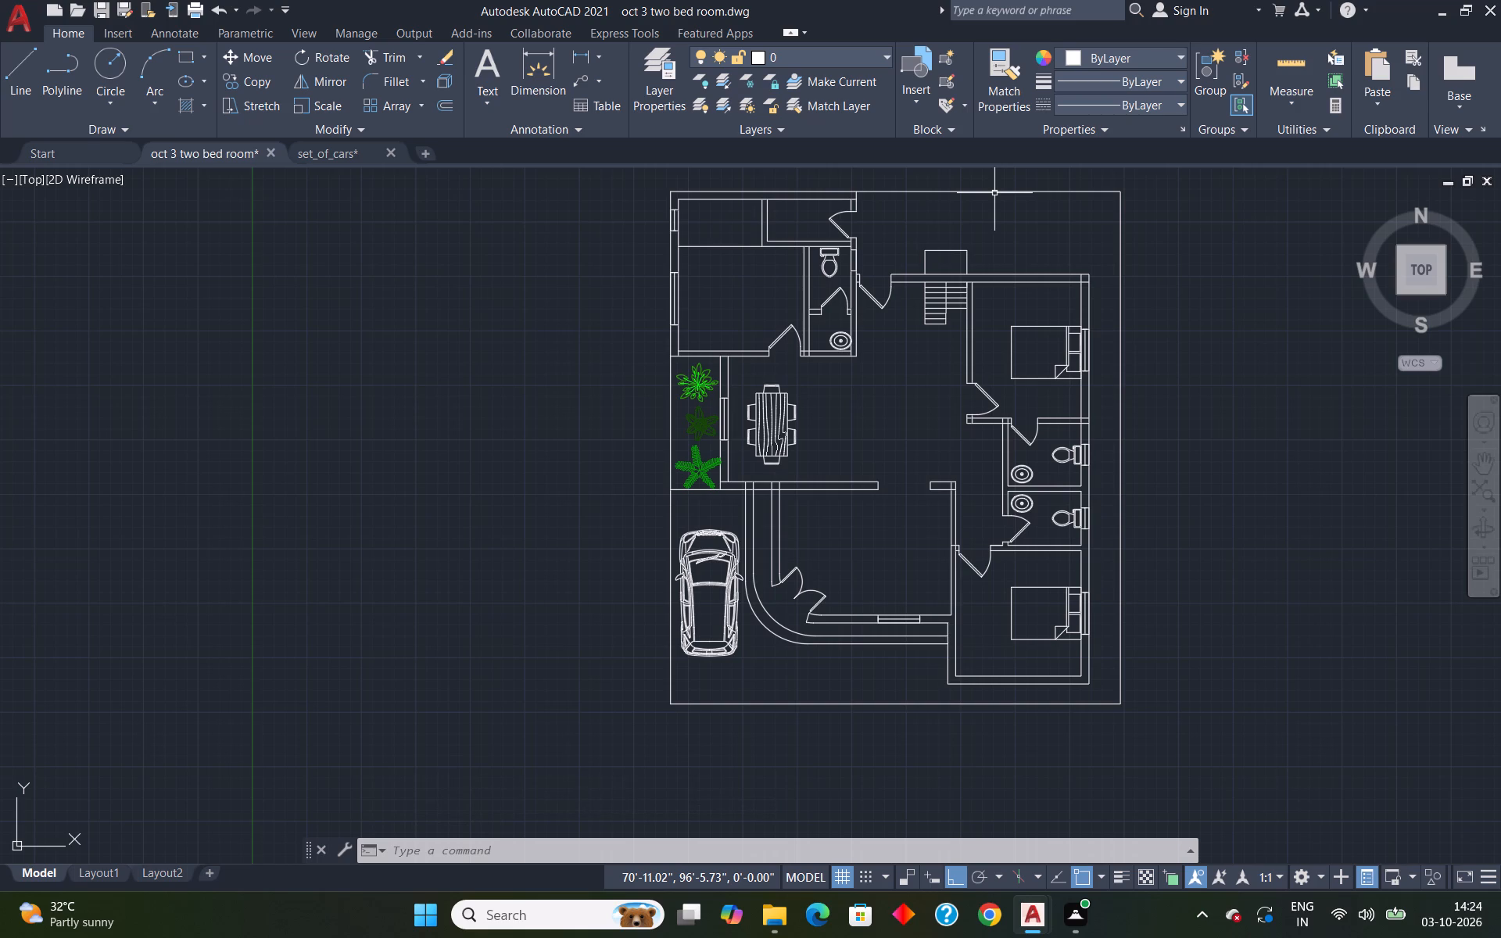
key(ctrl+s)
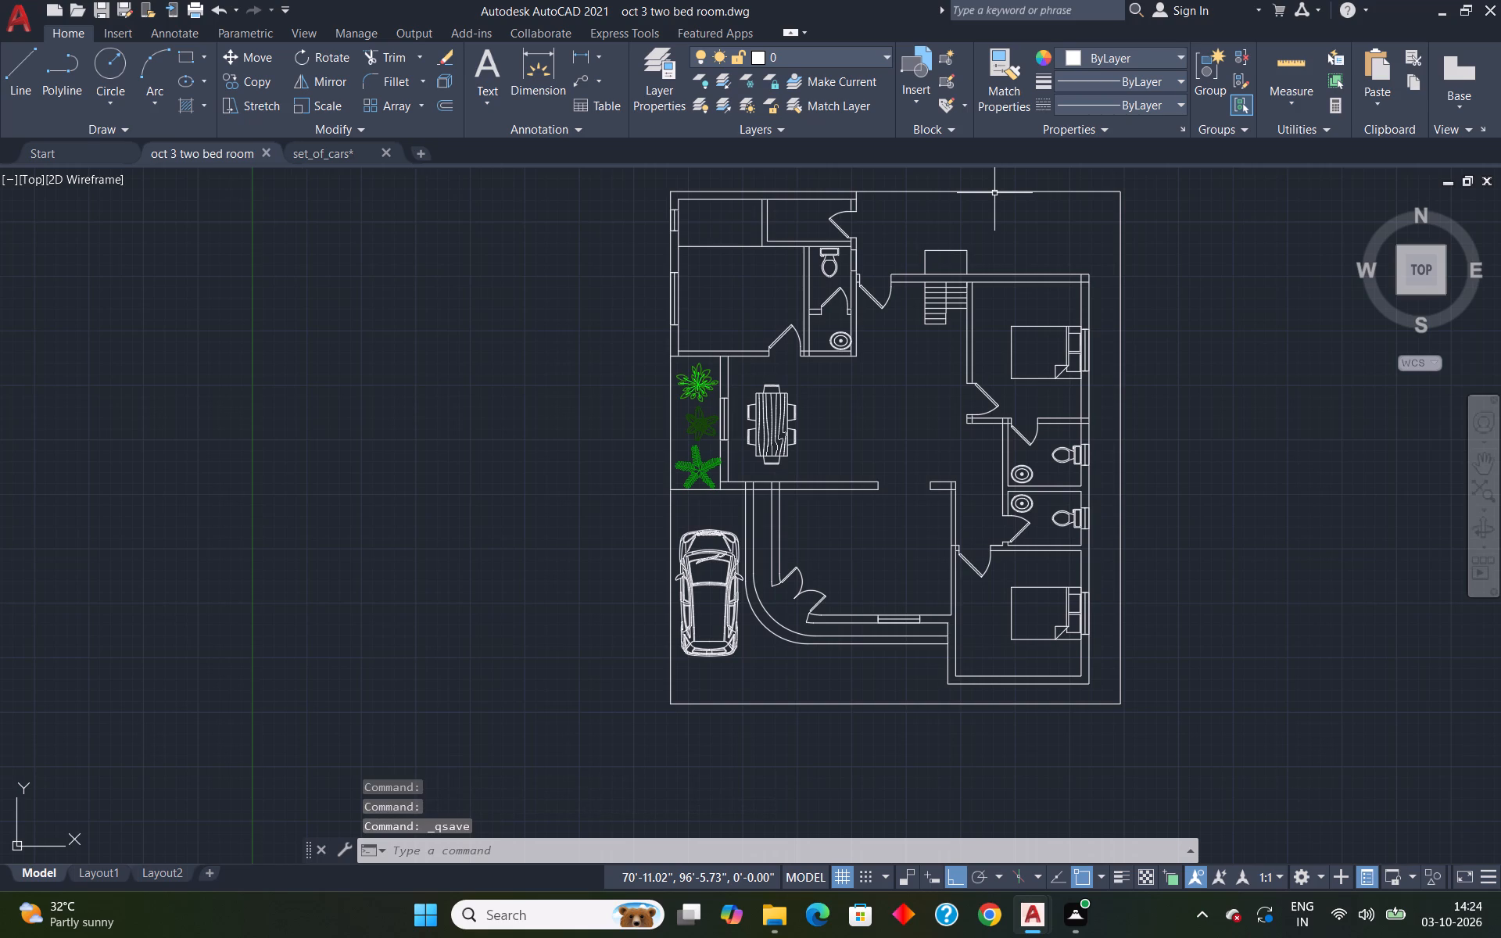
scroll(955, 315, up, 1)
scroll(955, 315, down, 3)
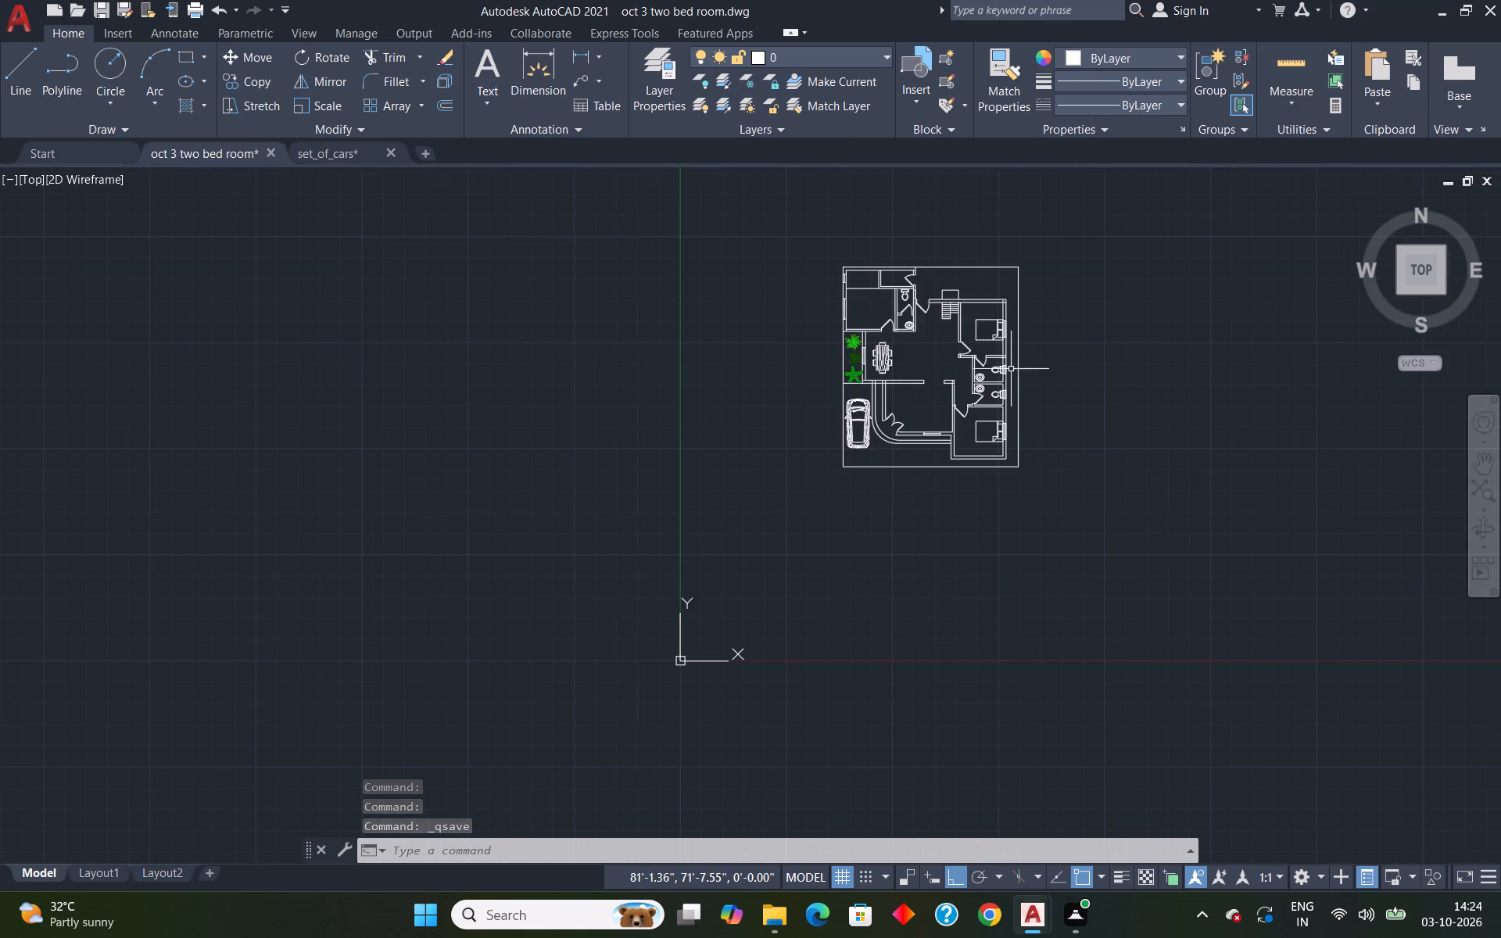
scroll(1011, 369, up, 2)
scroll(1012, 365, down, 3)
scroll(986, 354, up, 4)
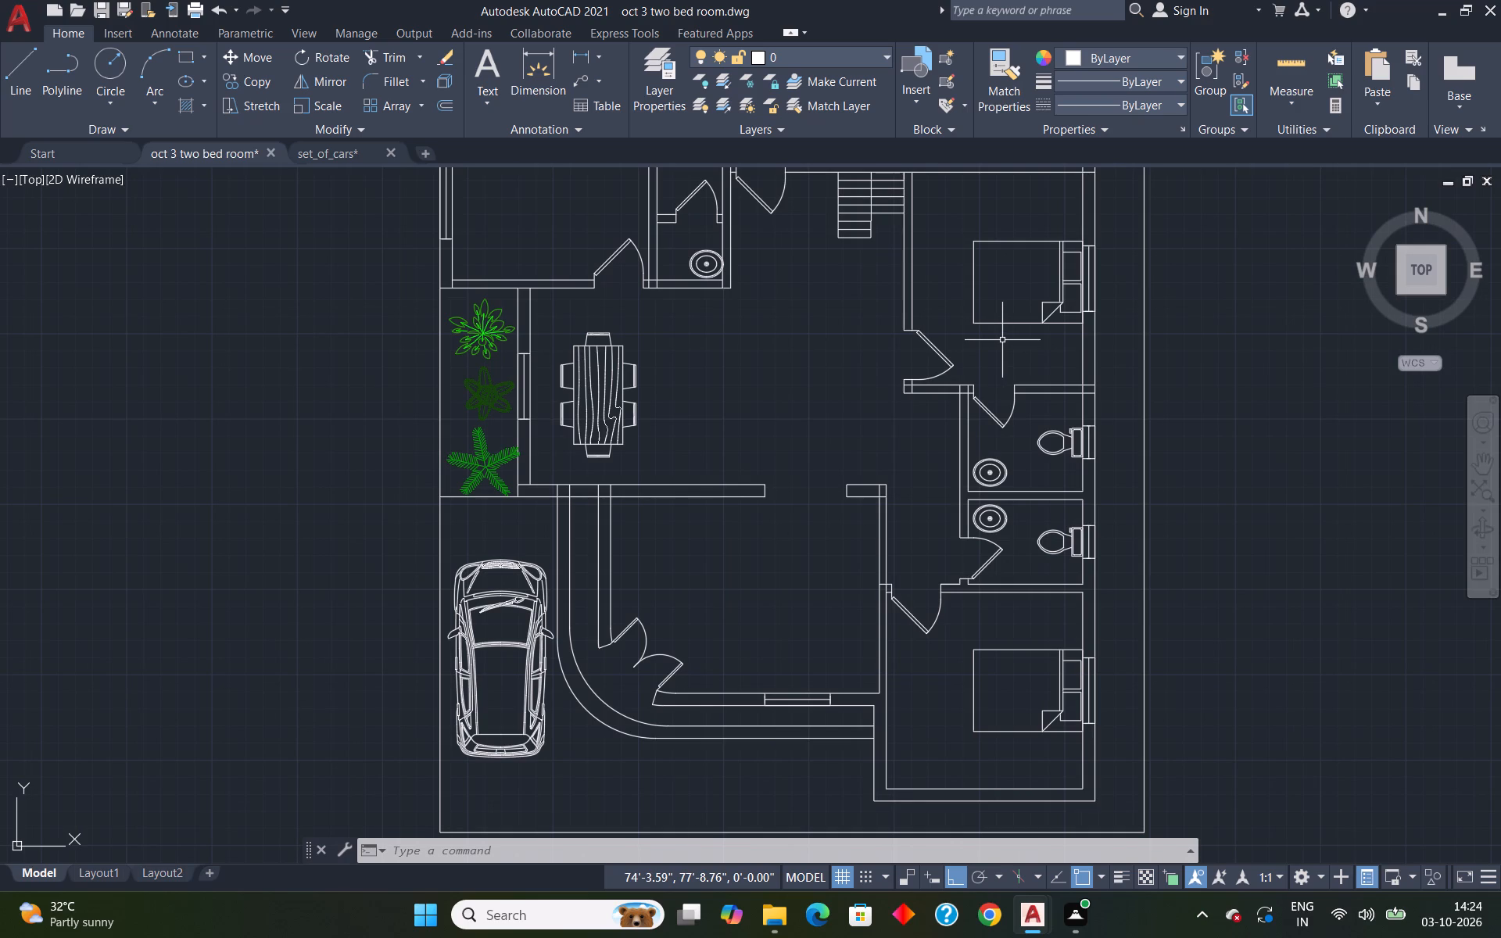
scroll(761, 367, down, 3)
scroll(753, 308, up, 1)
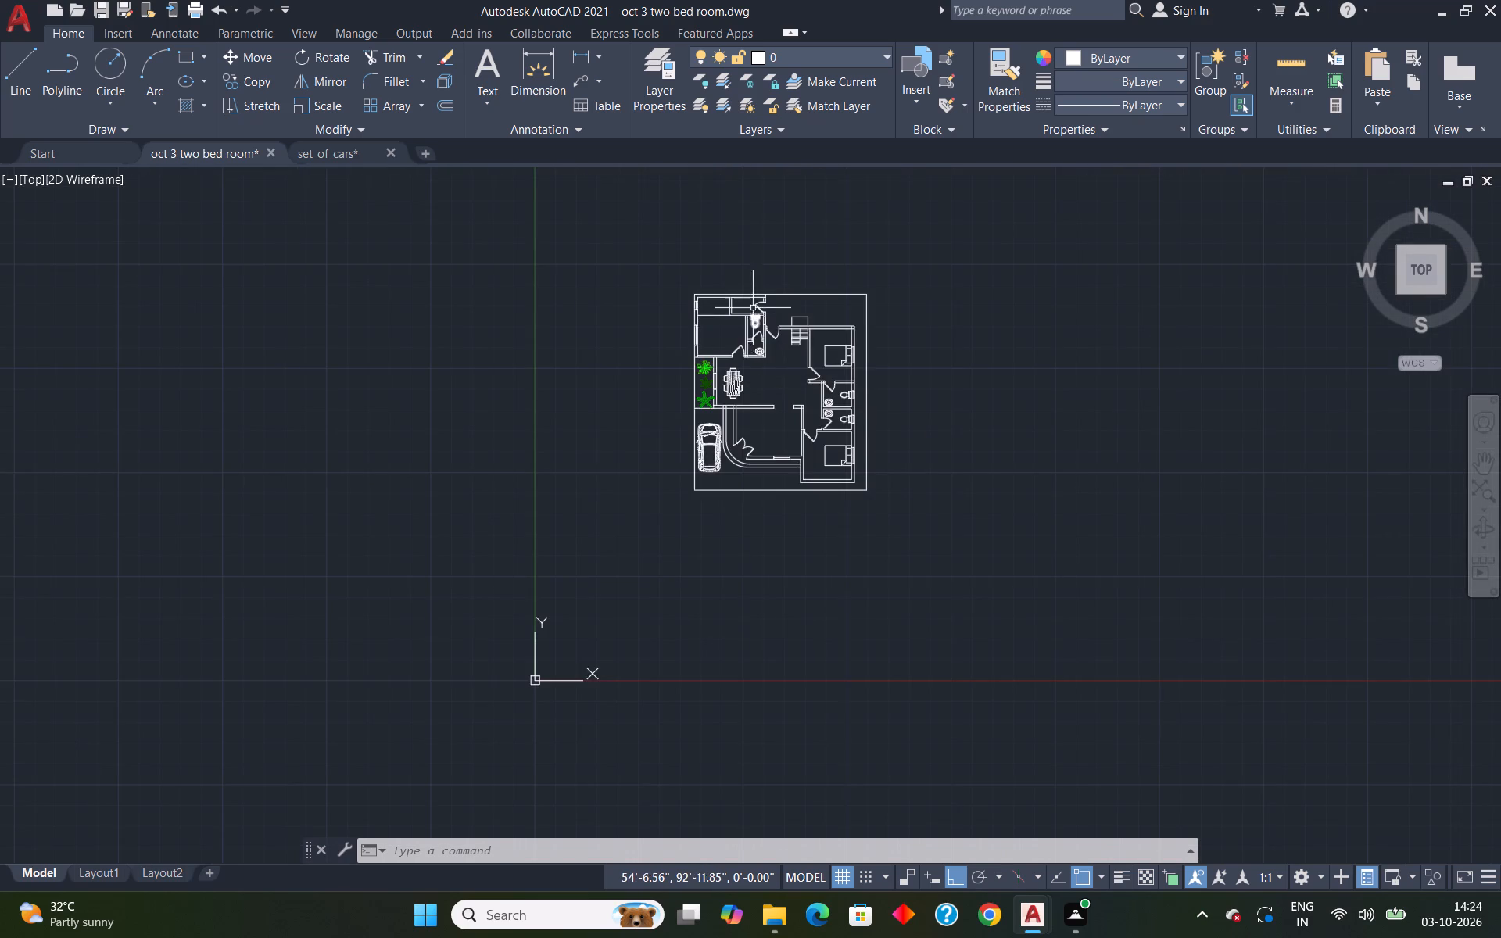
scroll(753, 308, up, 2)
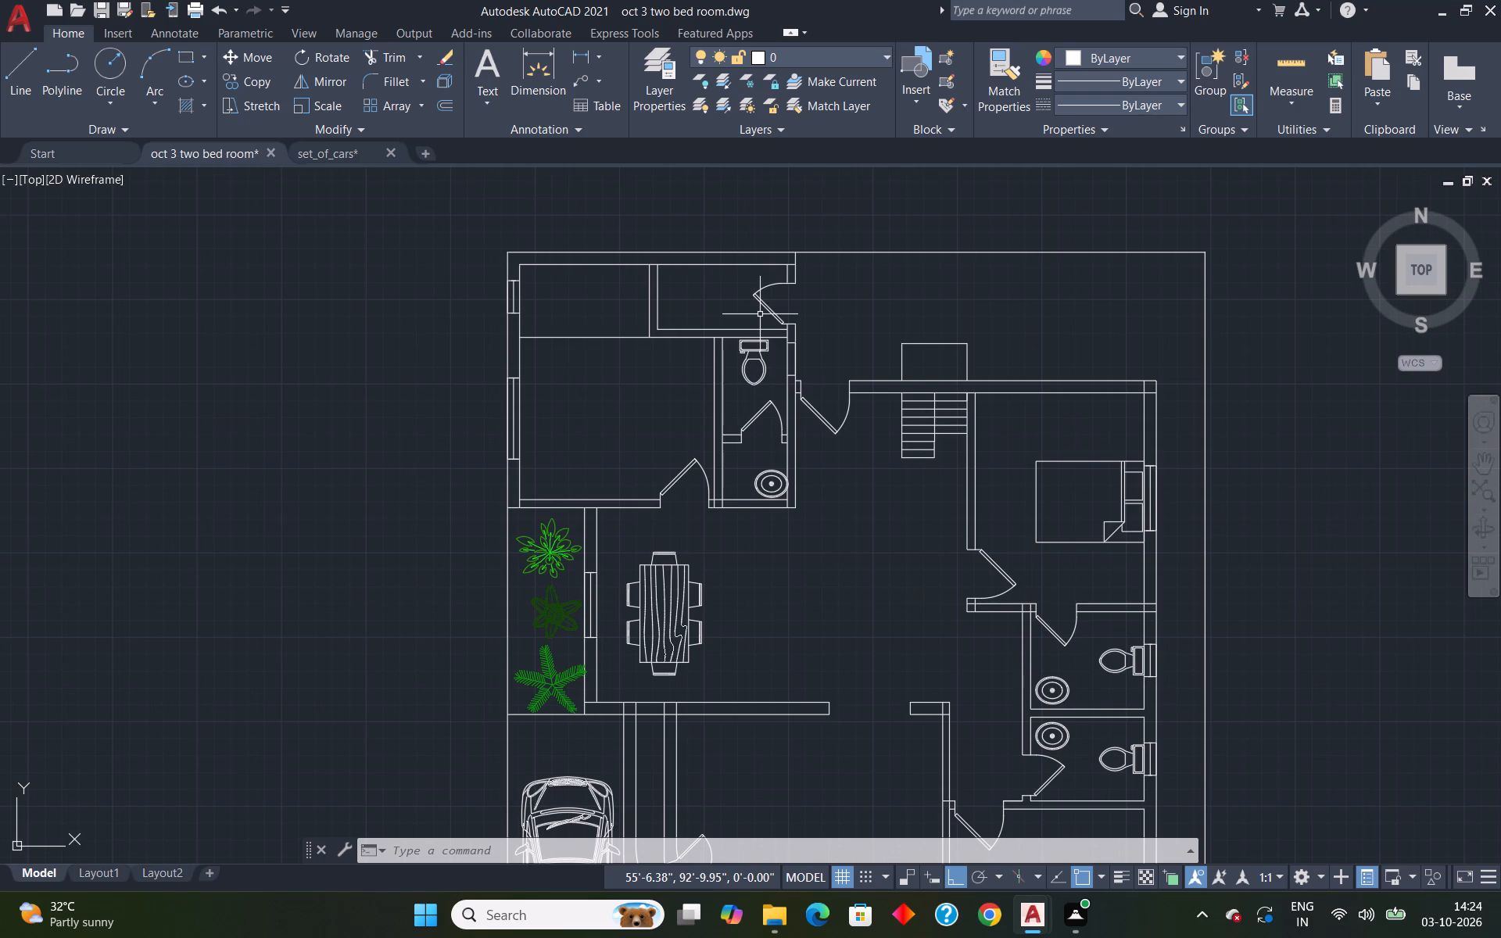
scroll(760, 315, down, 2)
Open the cooktop_2 drawing from the Downloads folder.
click(774, 905)
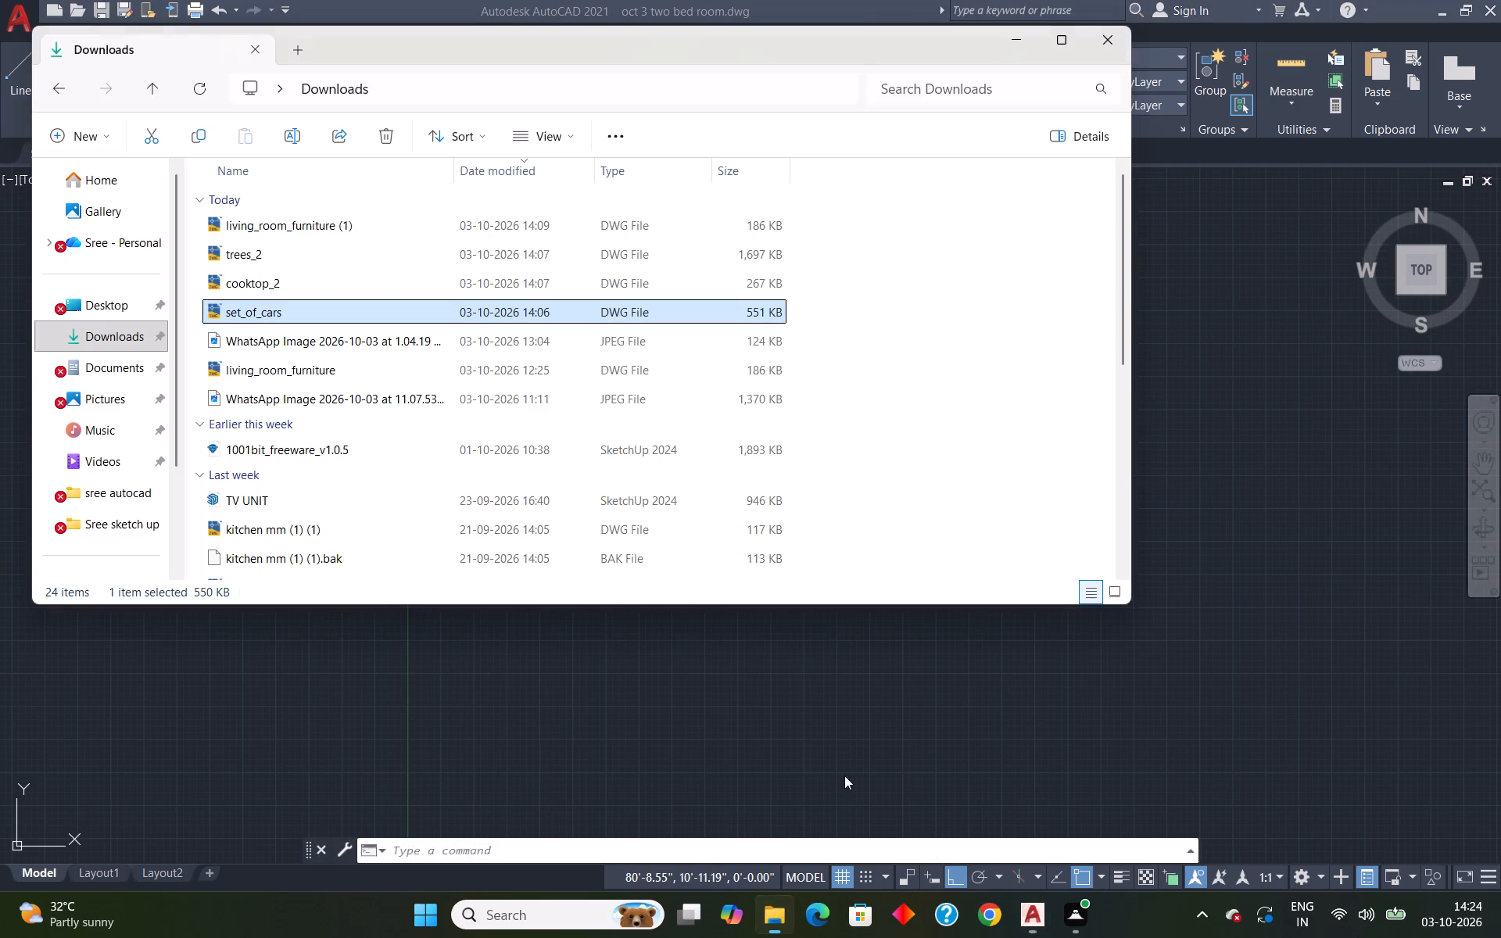
drag(542, 280, 528, 281)
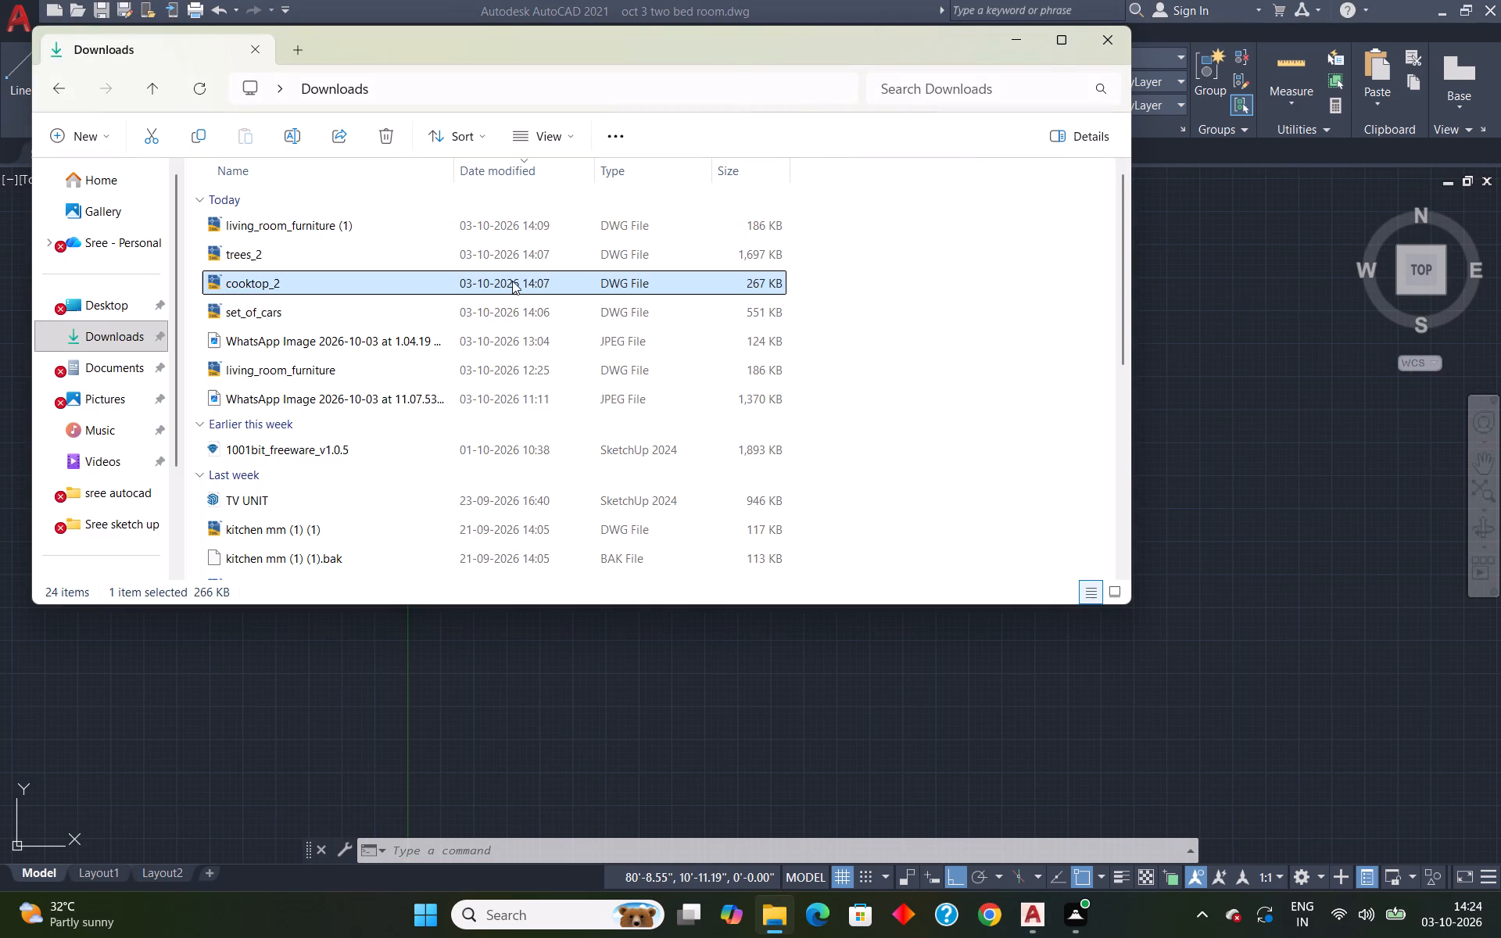
double_click(515, 281)
scroll(909, 434, down, 3)
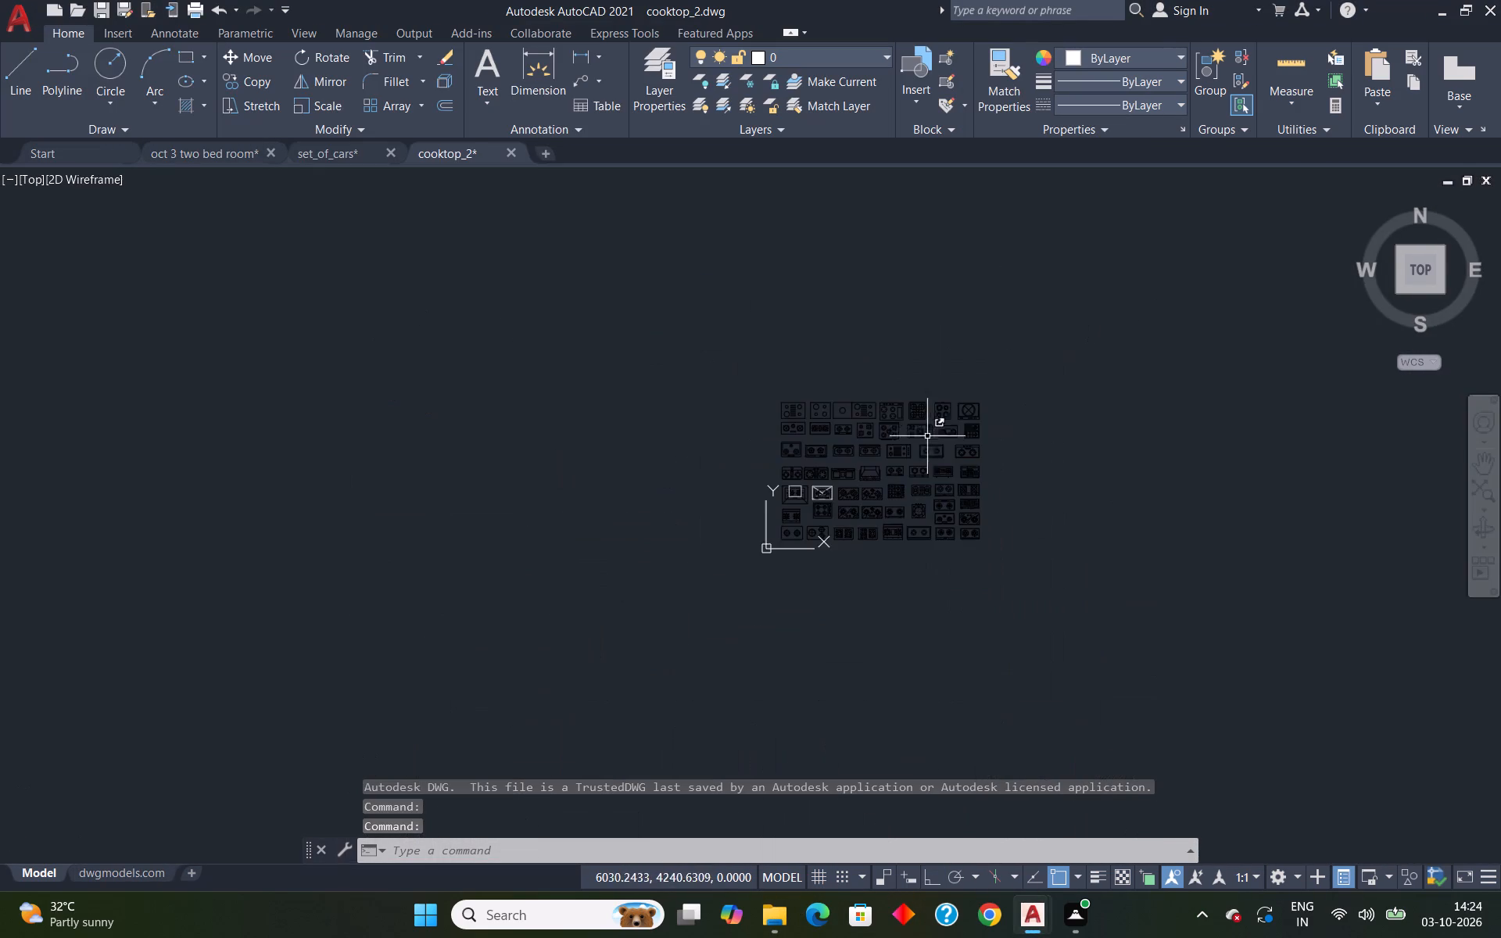
scroll(939, 445, up, 4)
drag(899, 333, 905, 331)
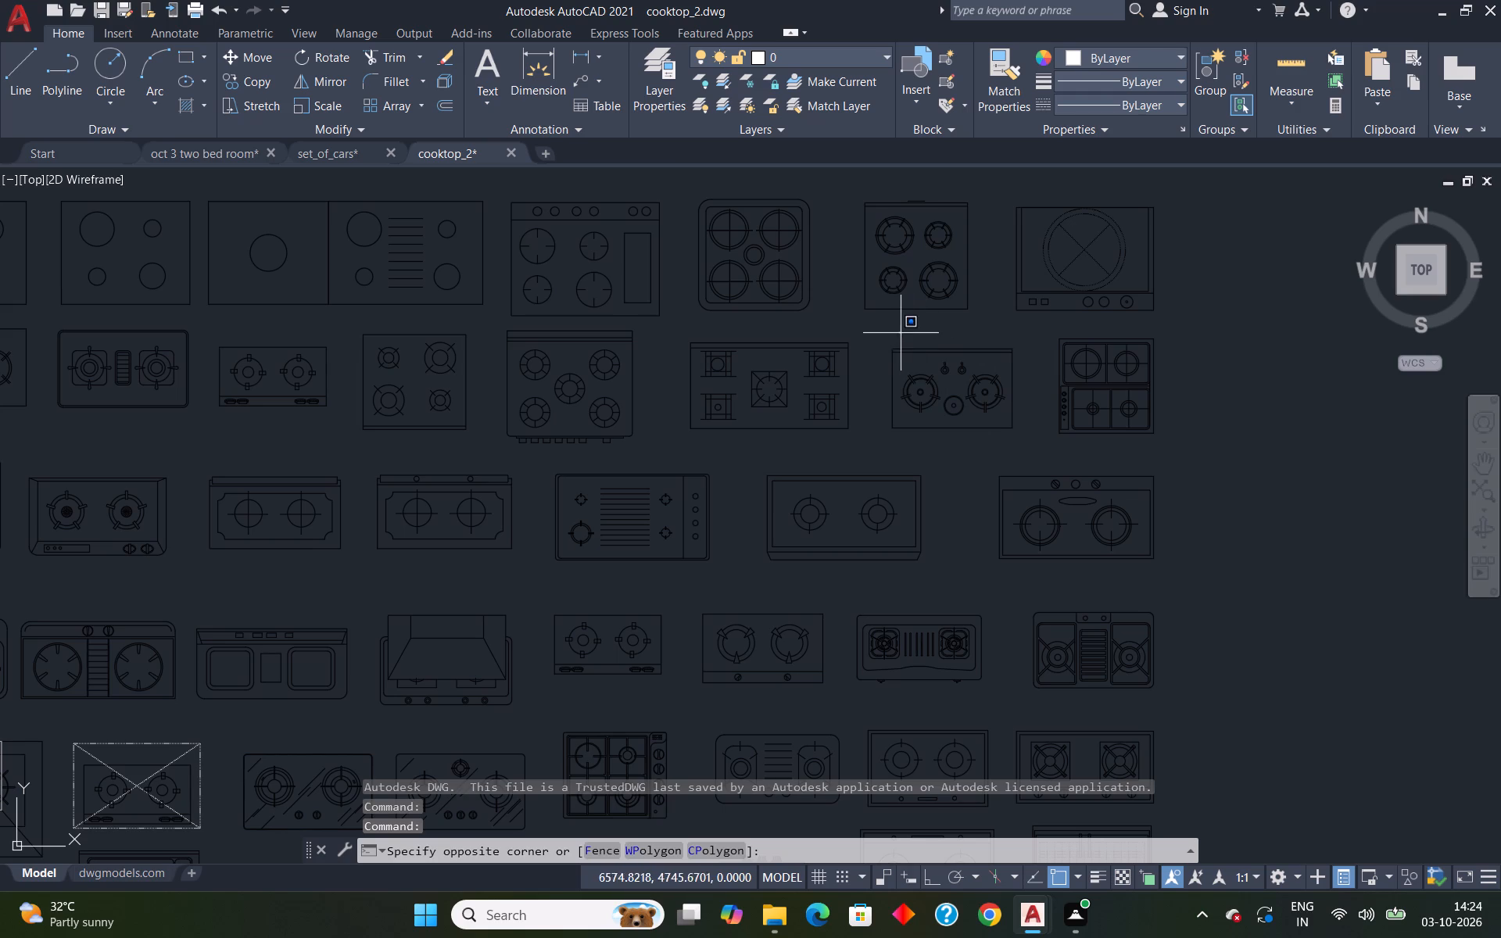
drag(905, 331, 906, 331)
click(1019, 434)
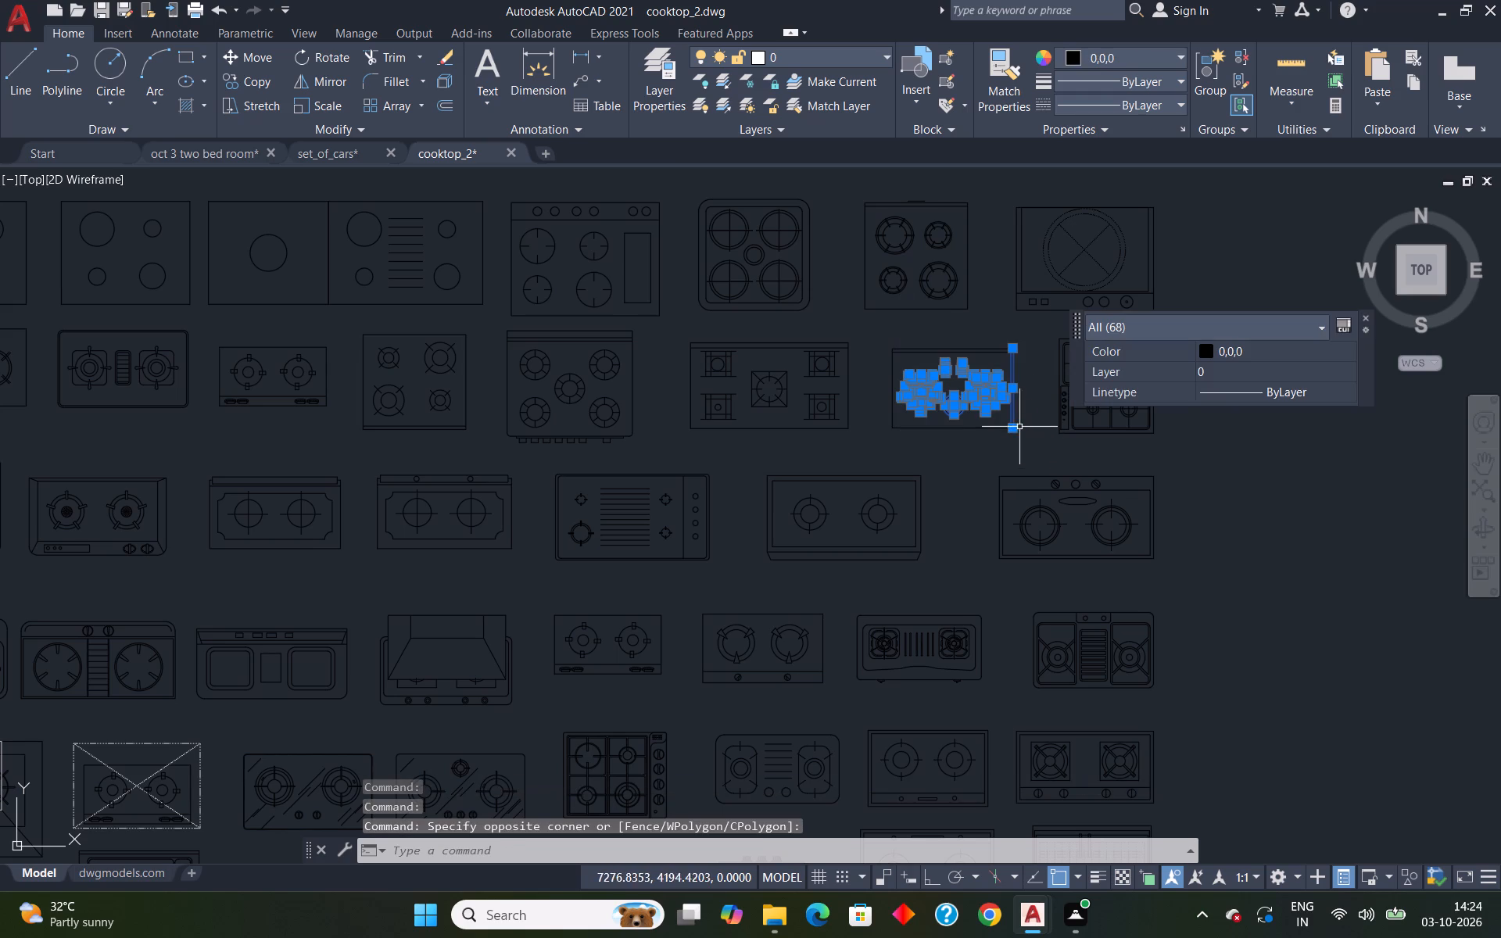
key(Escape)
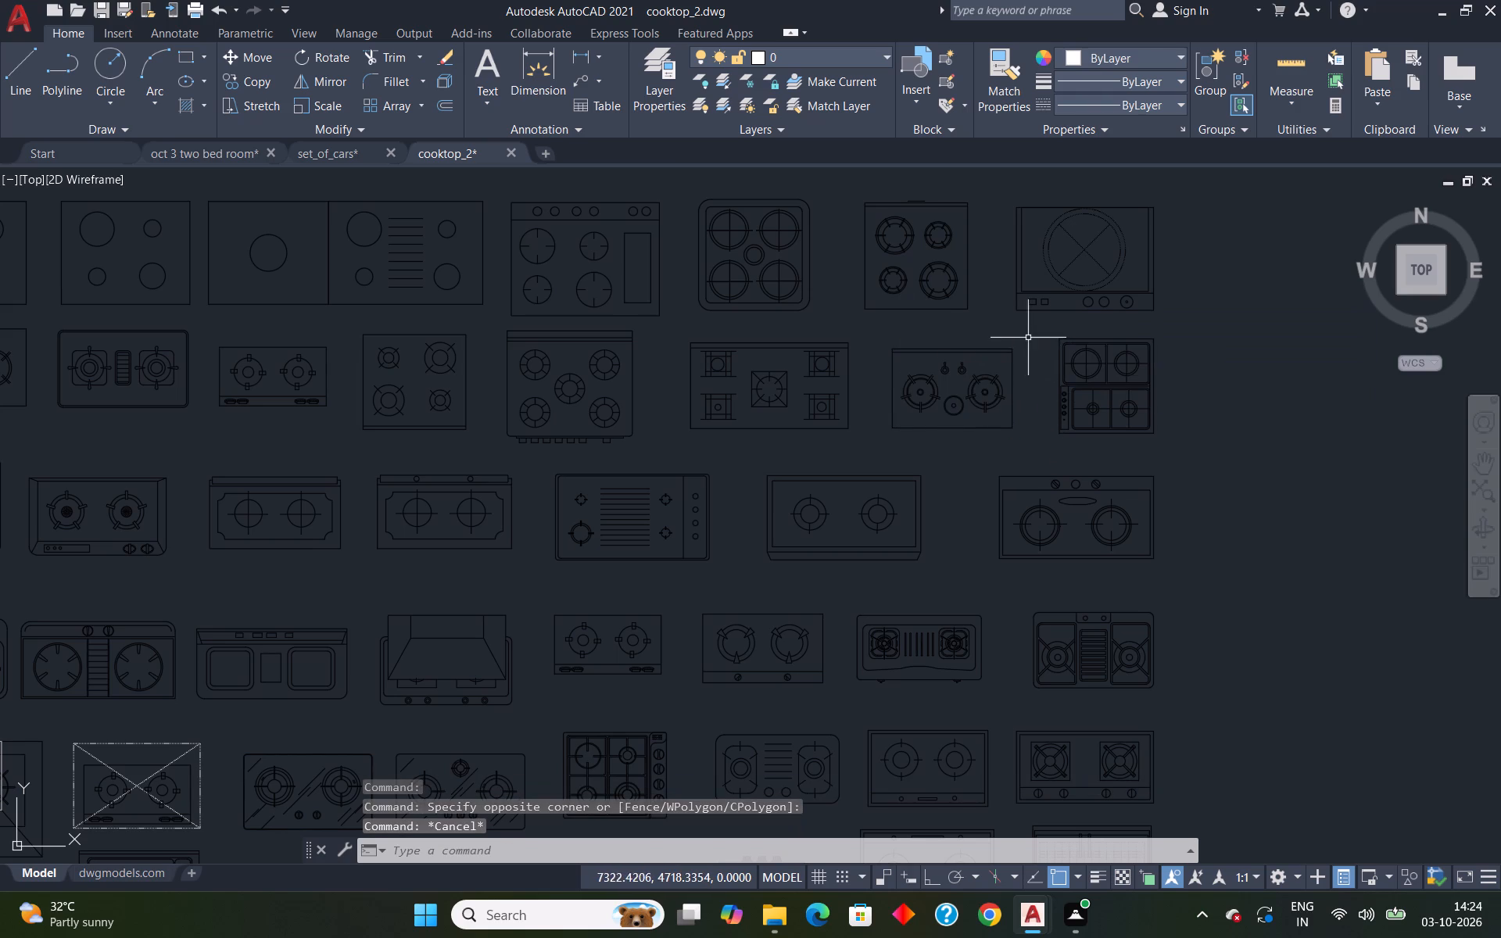
Copy the whole cooktop with two large burners, a small centre burner and two knobs.
click(1028, 338)
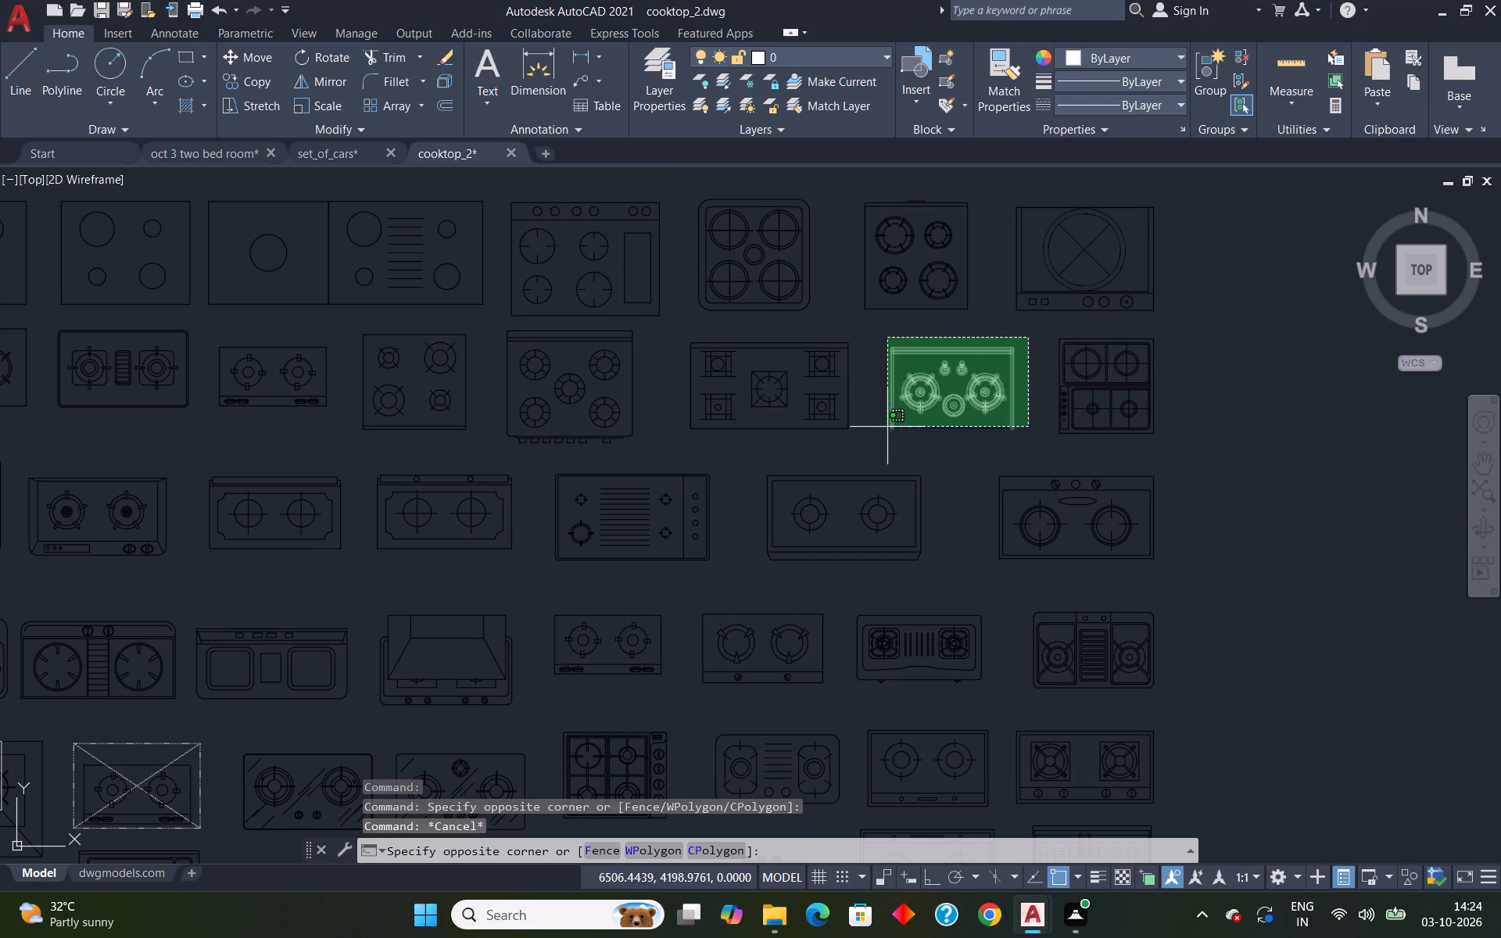
click(887, 428)
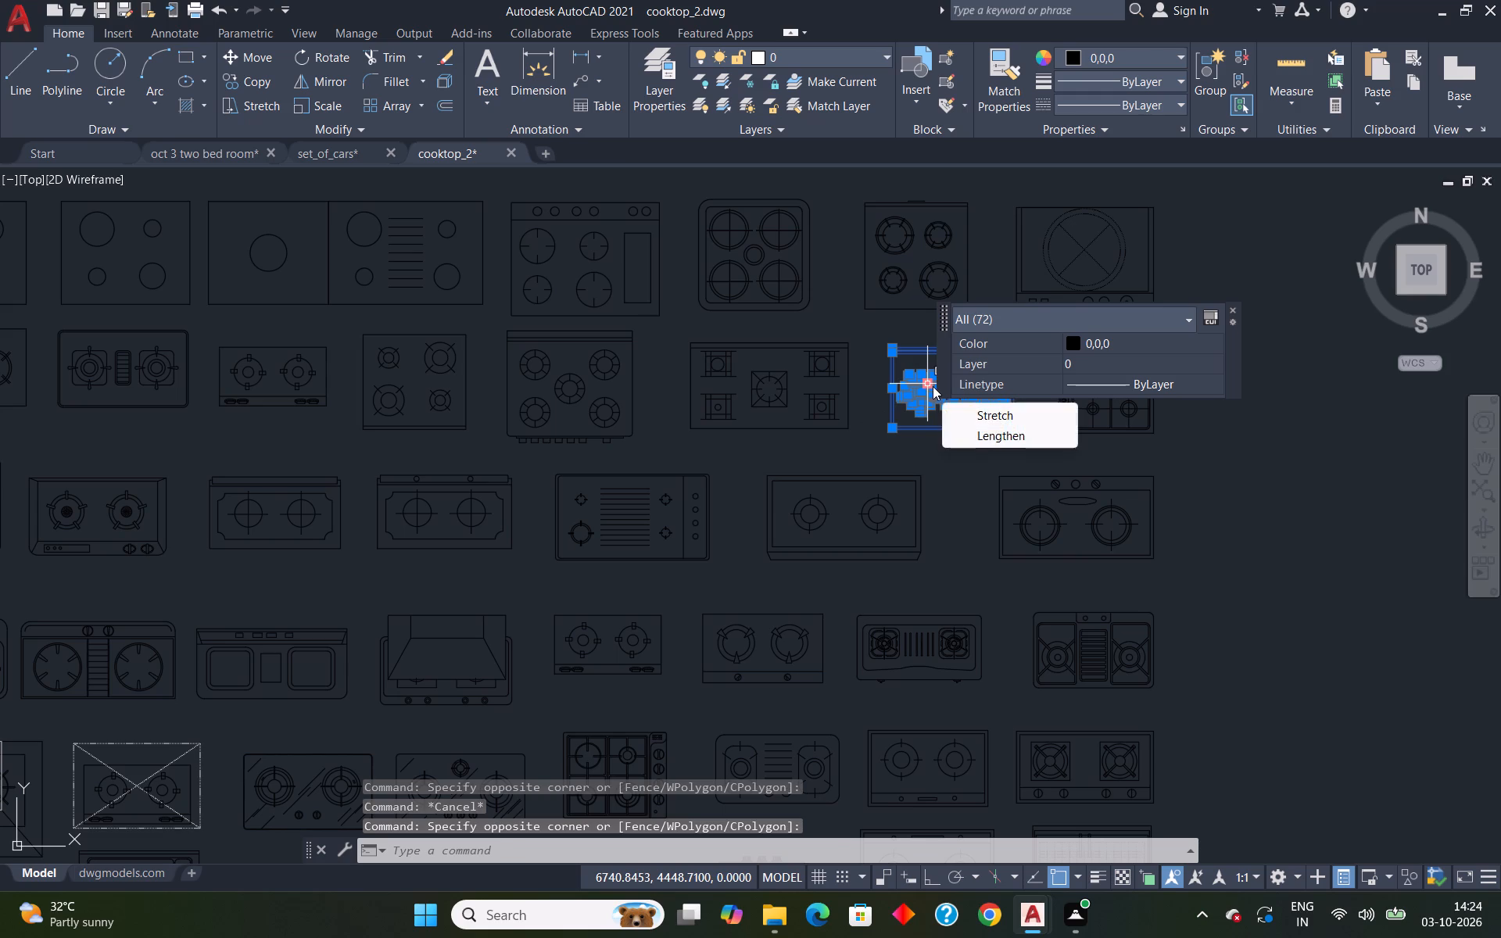
key(ctrl+c)
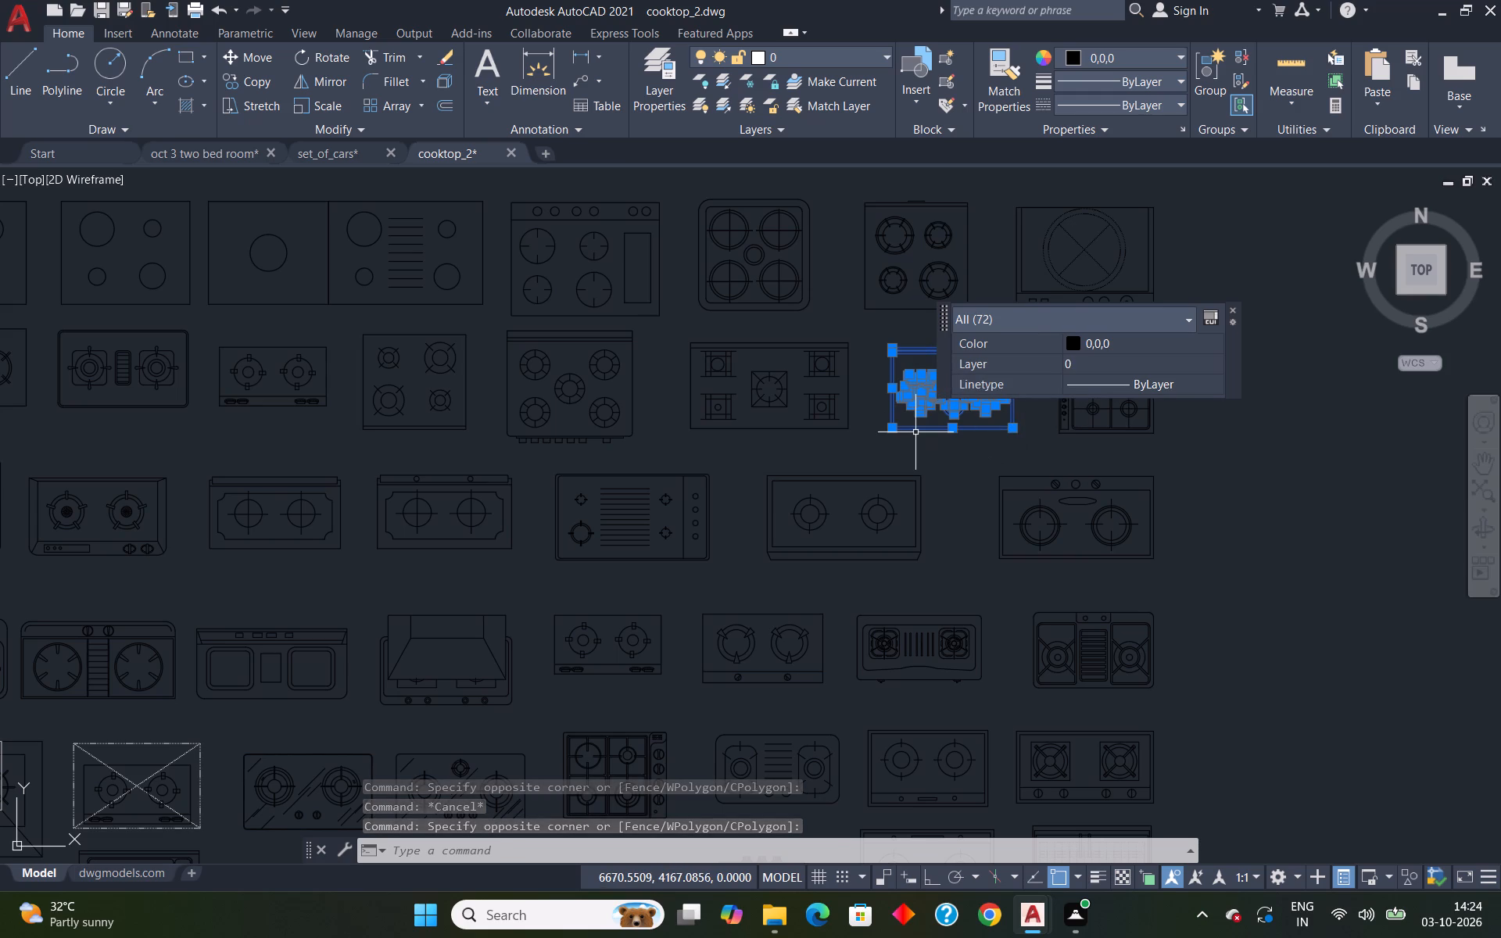
key(ctrl+c)
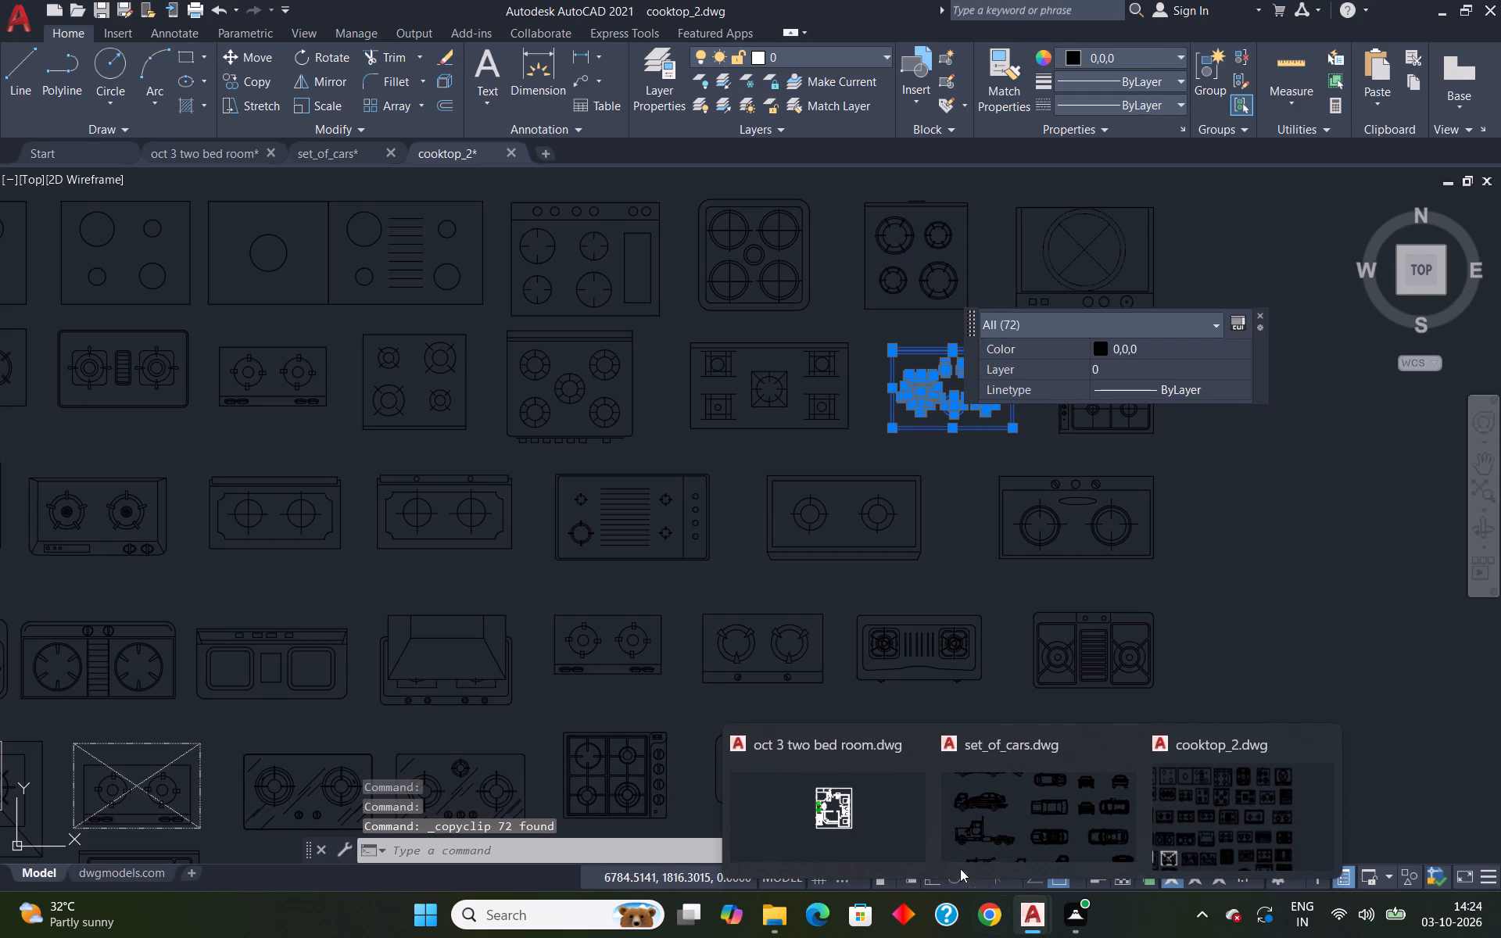
Paste the copied cooktop into the oct 3 two bed room drawing, outside the plan's east boundary.
click(901, 840)
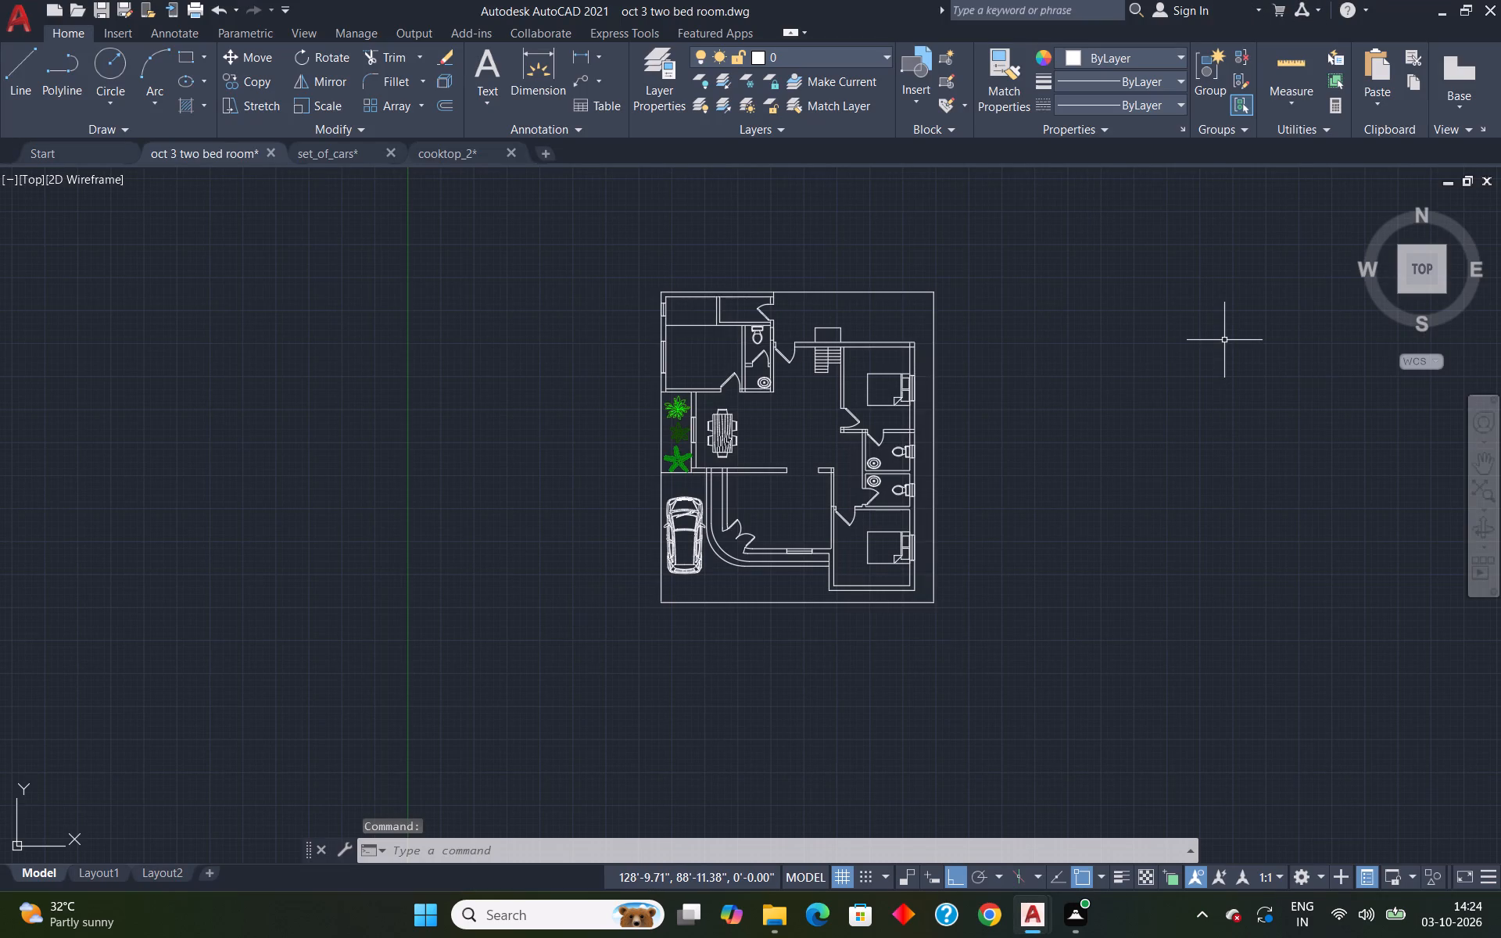
key(ctrl+v)
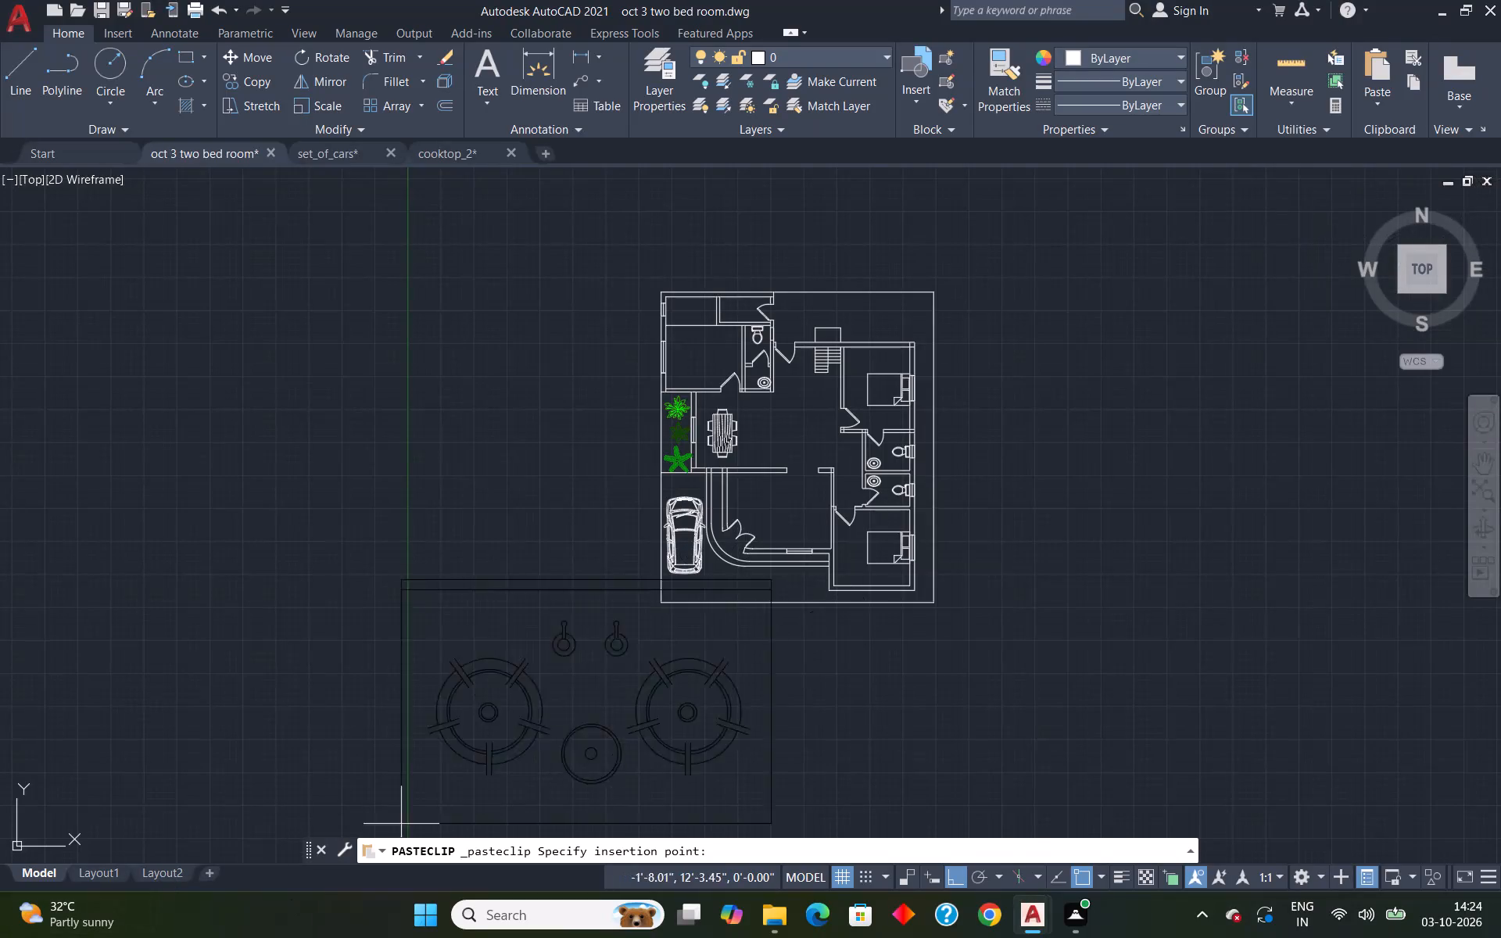
click(1058, 604)
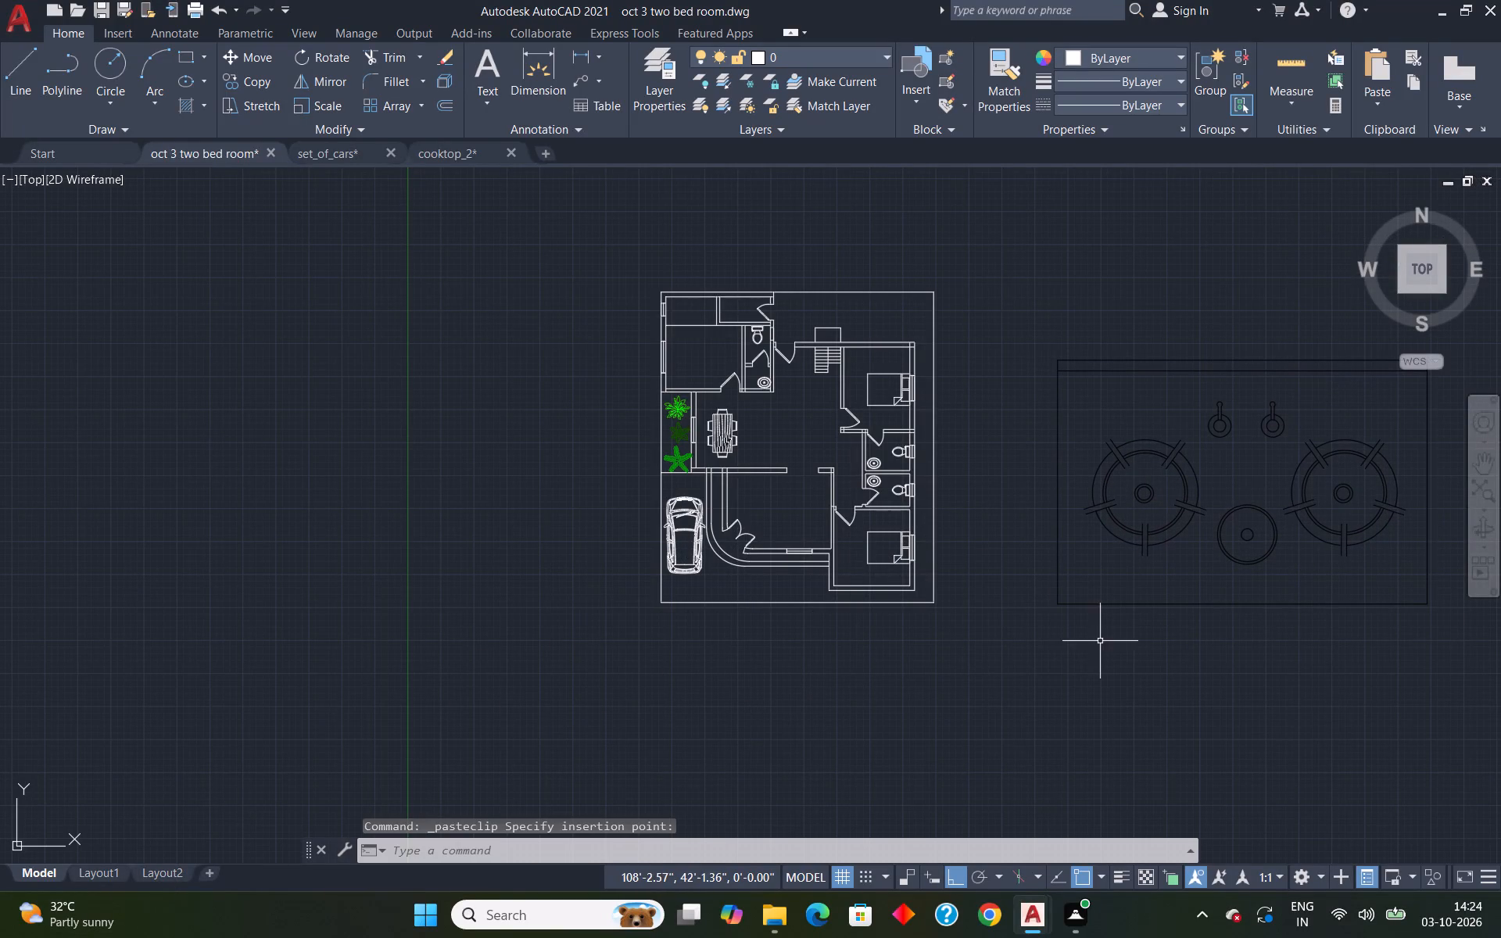
key(Escape)
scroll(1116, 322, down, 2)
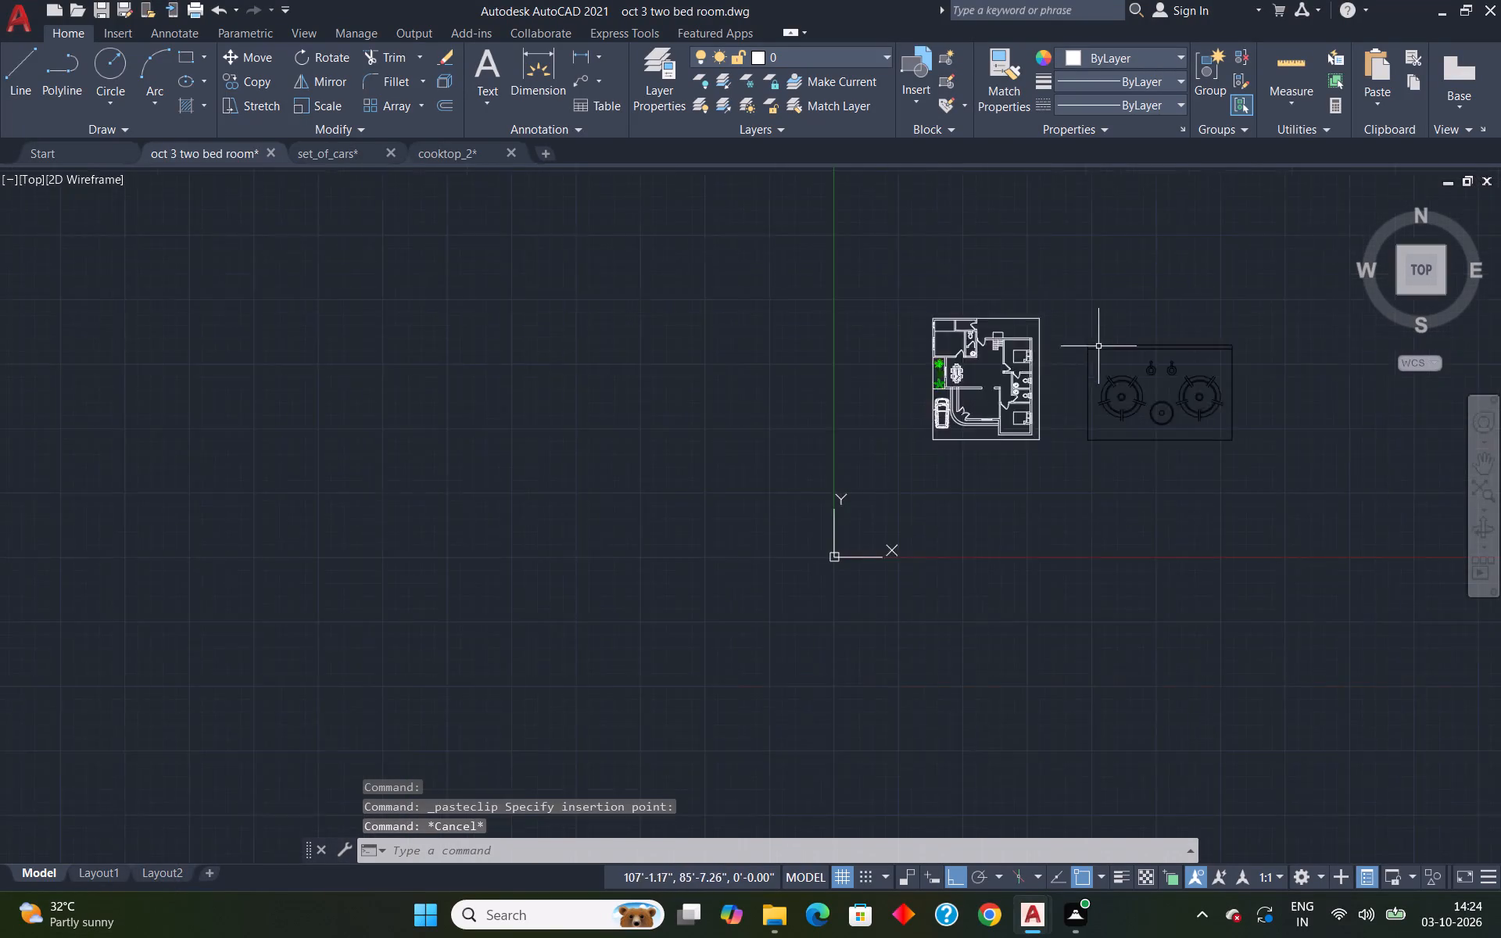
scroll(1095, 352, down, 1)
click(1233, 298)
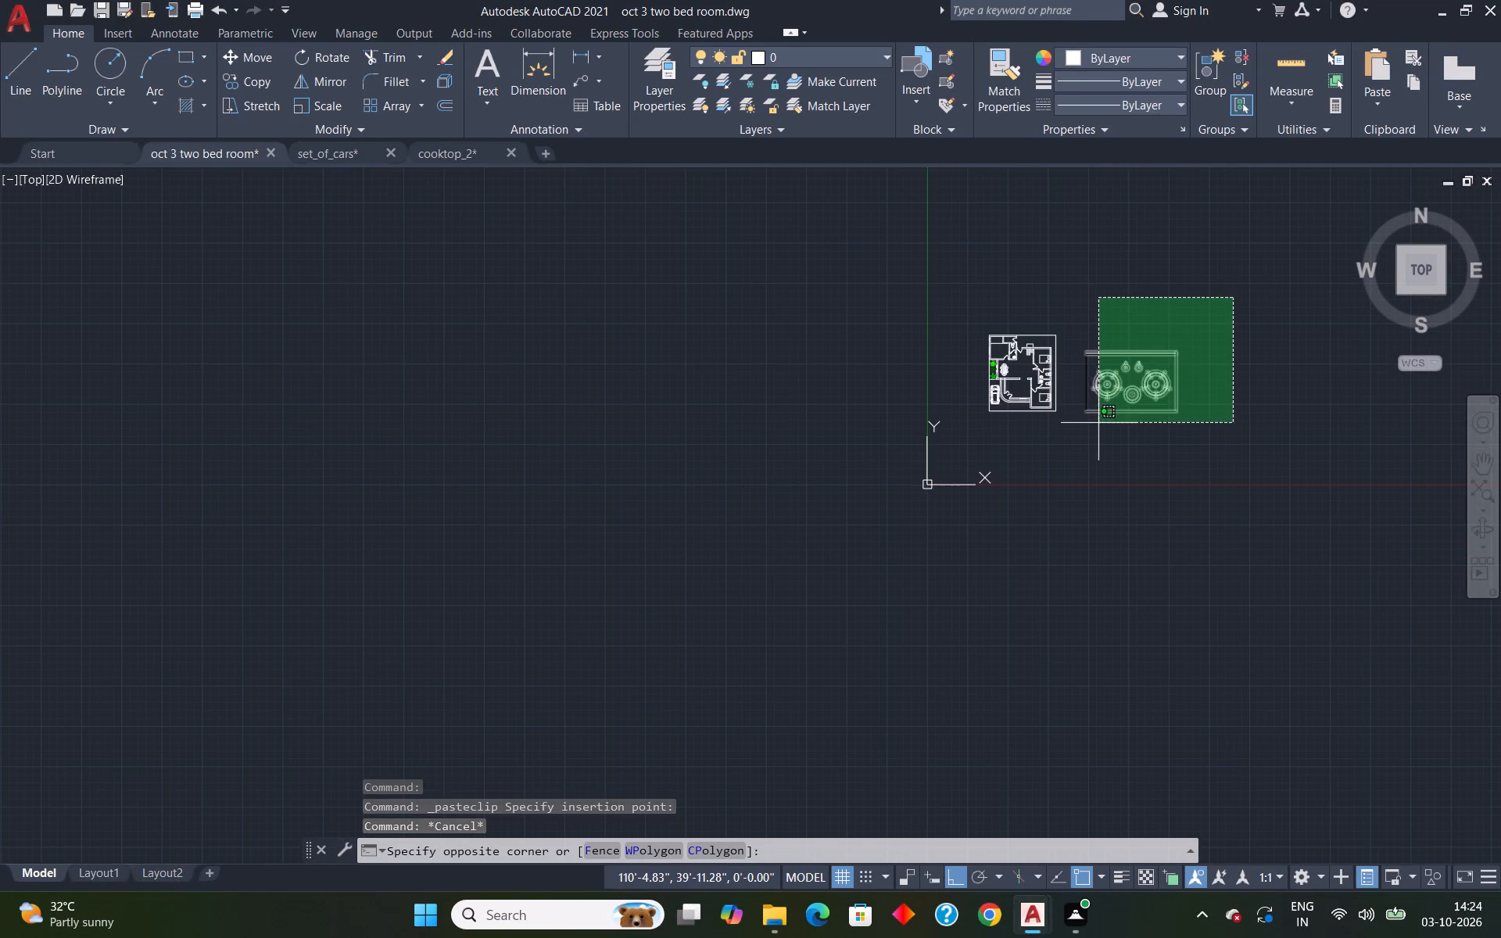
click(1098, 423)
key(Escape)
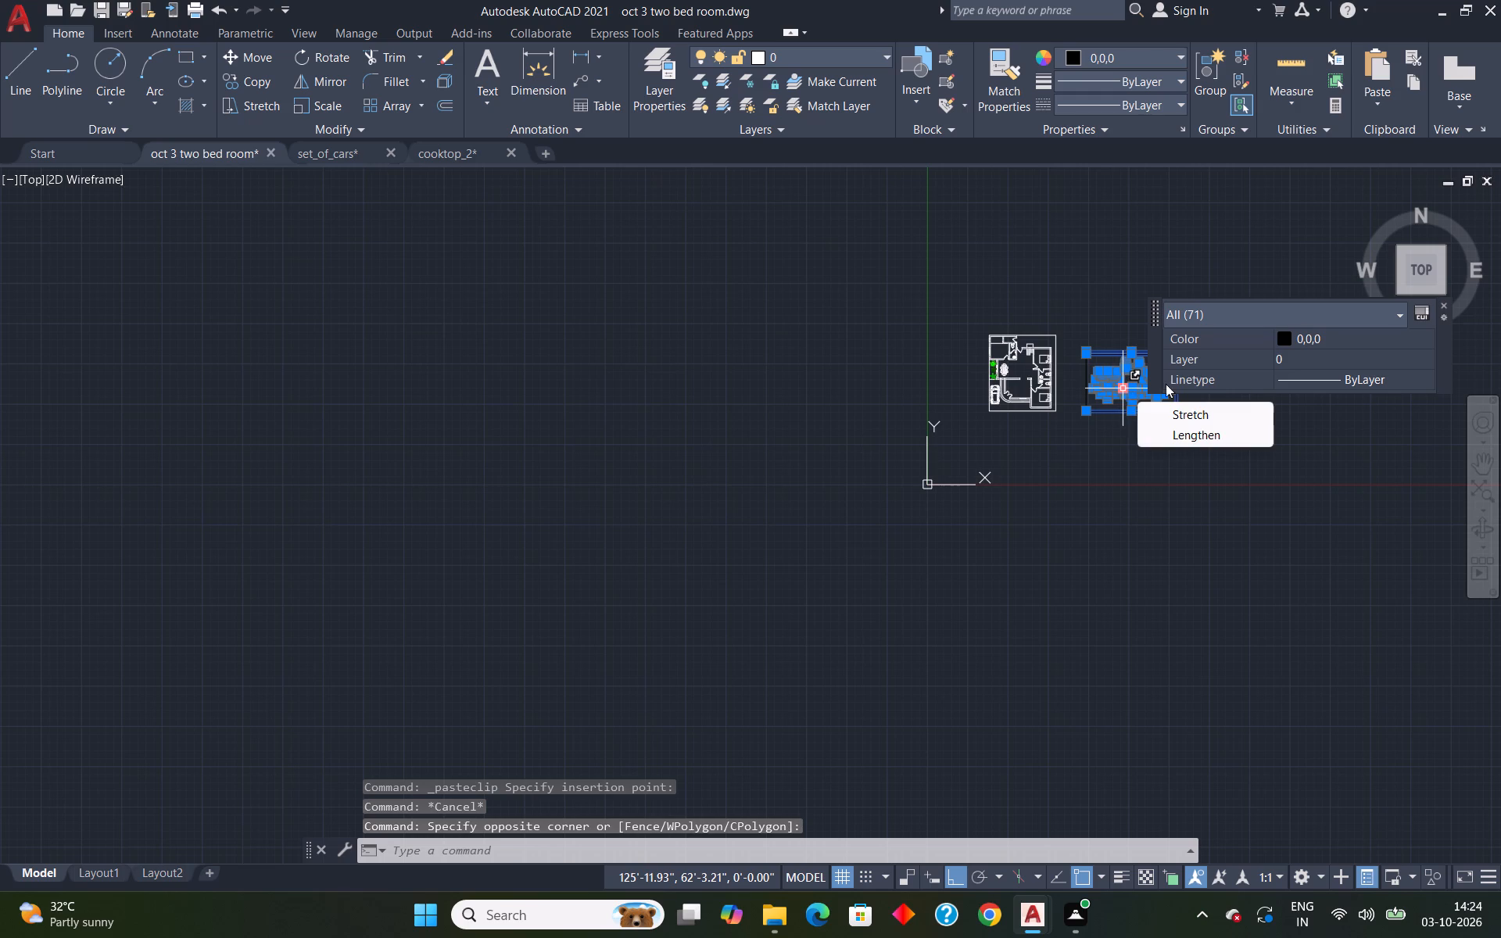
Set the colour of the whole pasted cooktop to ByLayer.
key(Escape)
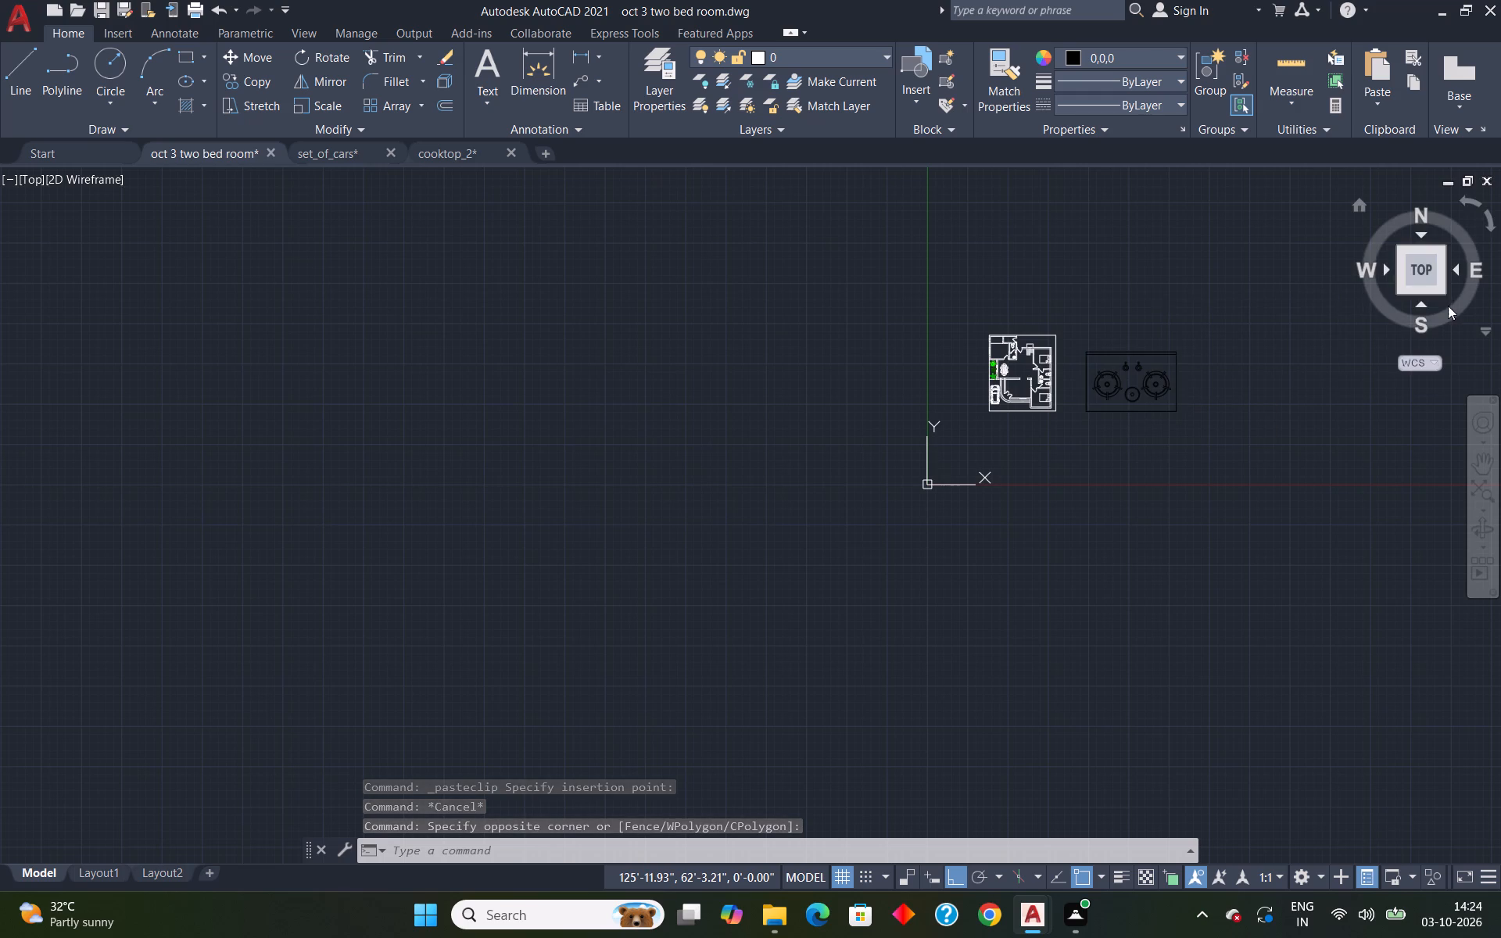
click(1197, 320)
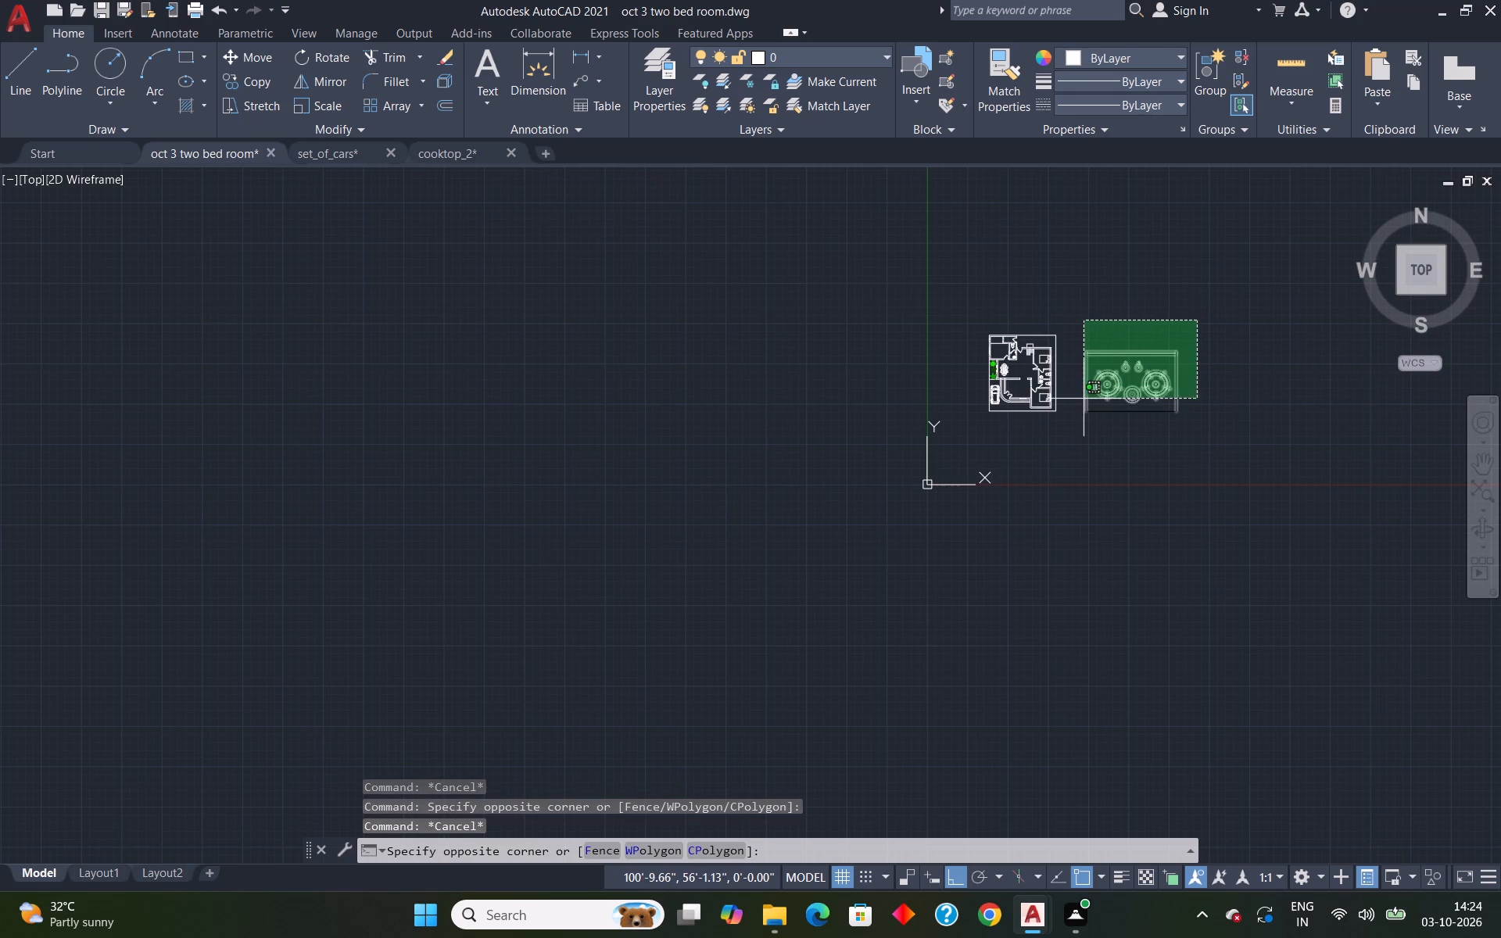
click(1077, 422)
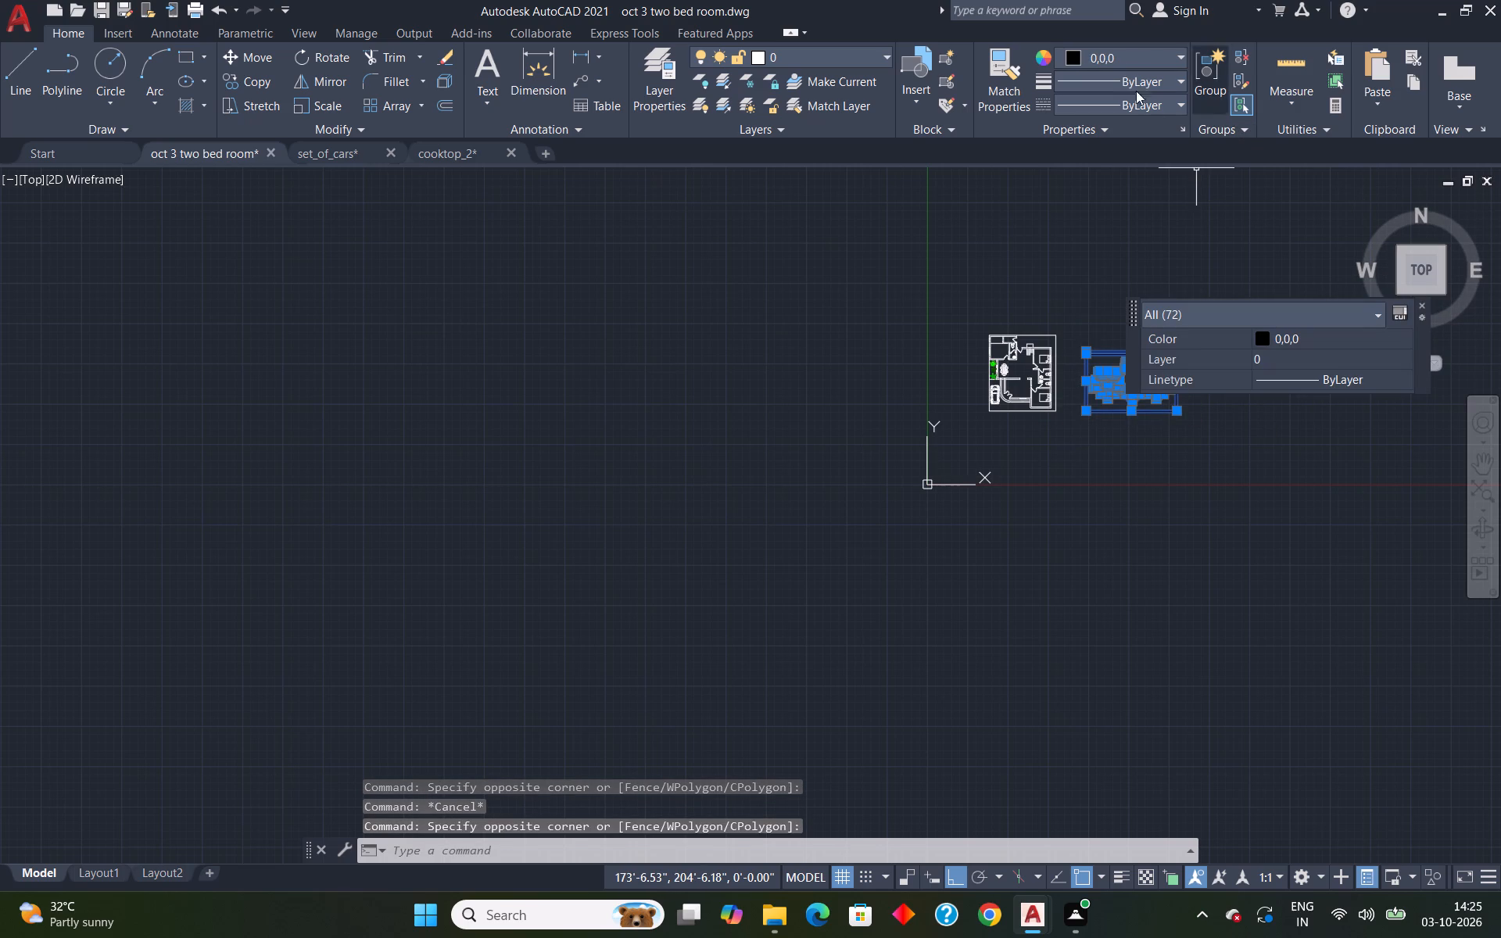
click(1068, 57)
click(1082, 84)
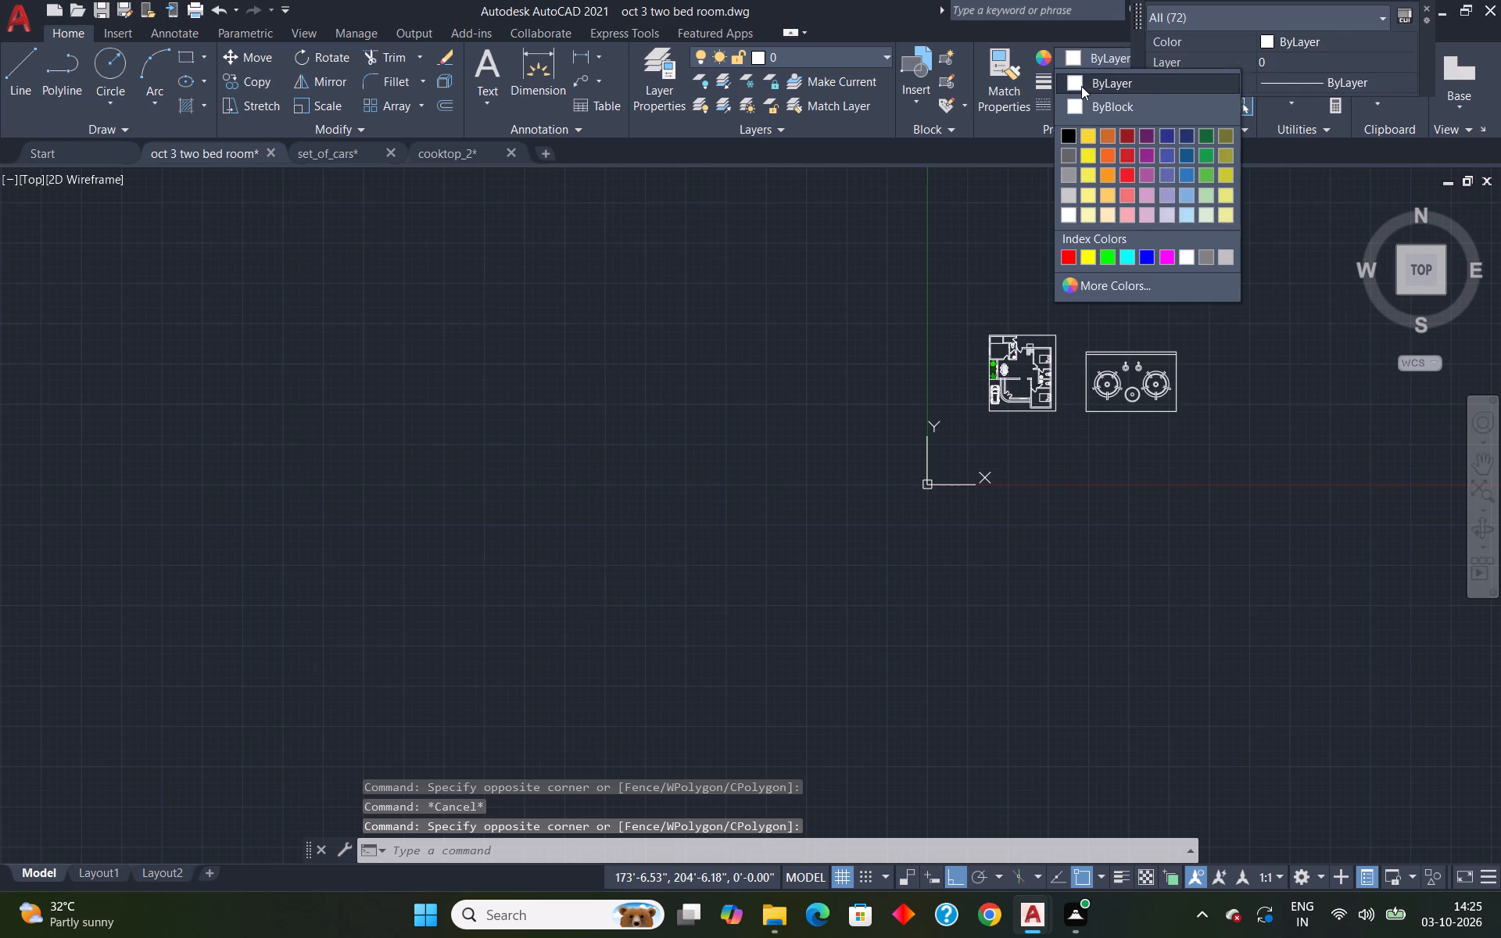
key(Escape)
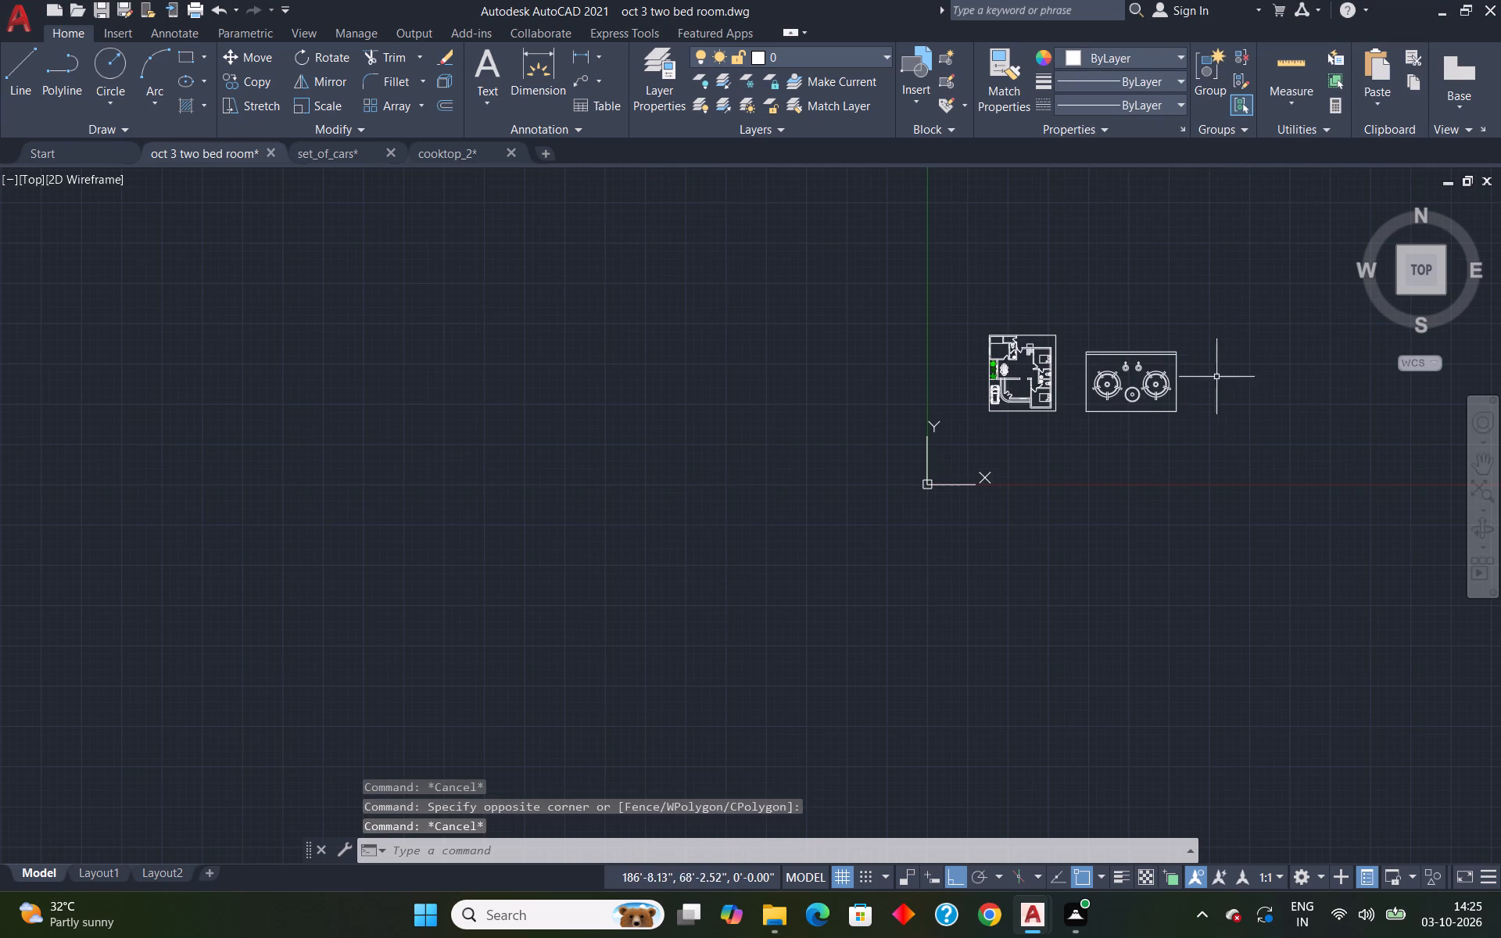
Scale the whole cooktop down freehand about its centre to a small fraction of its size, to suit the house plan.
scroll(1205, 367, up, 2)
click(874, 315)
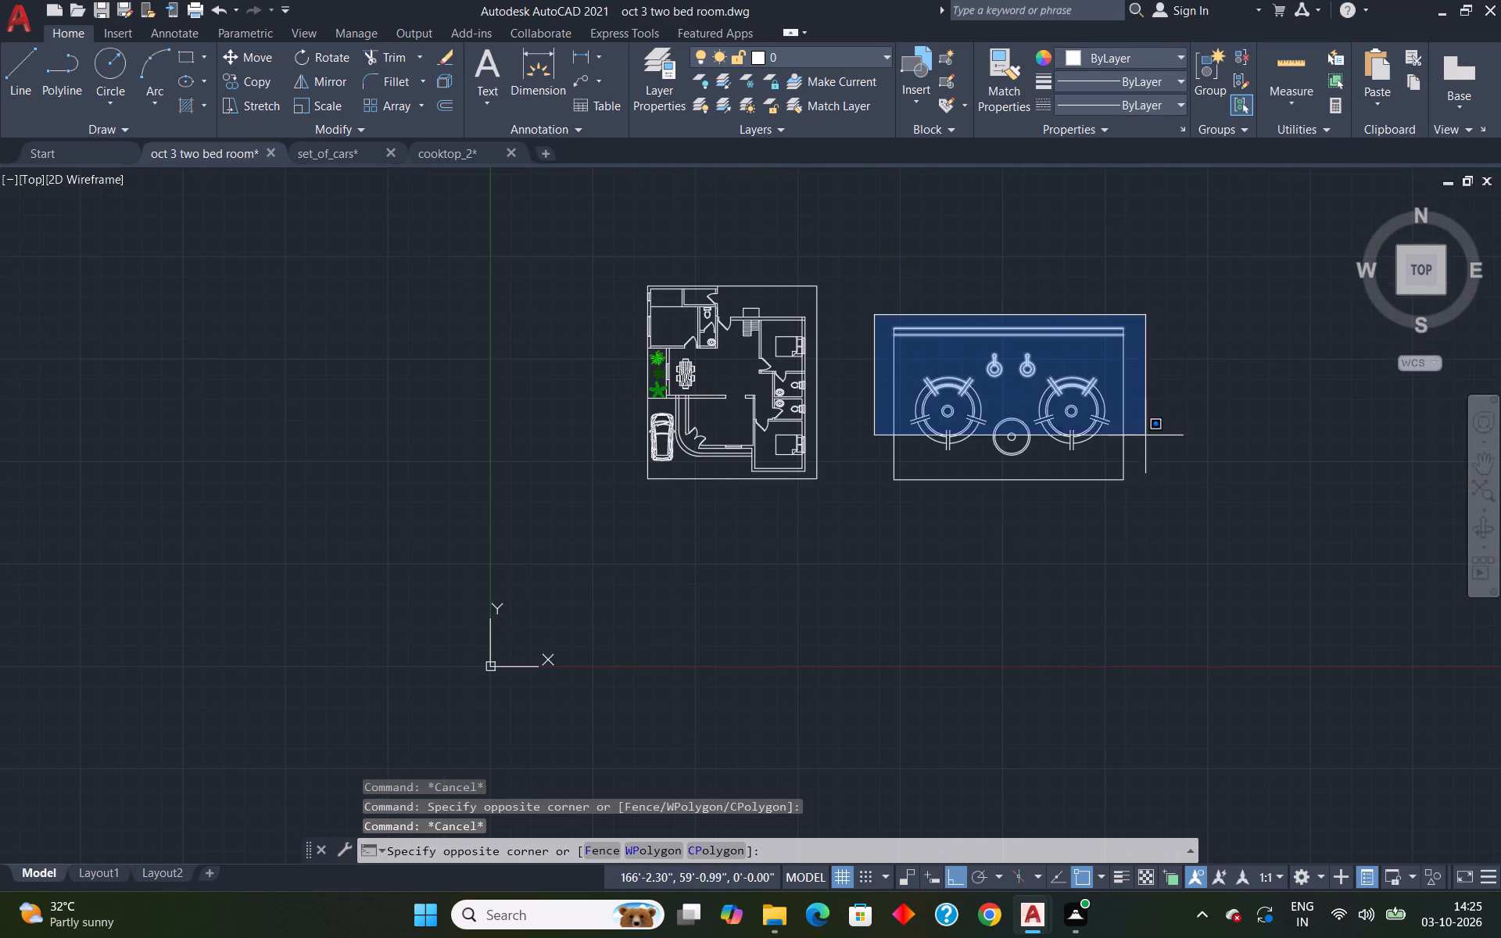
click(1177, 556)
text(sc)
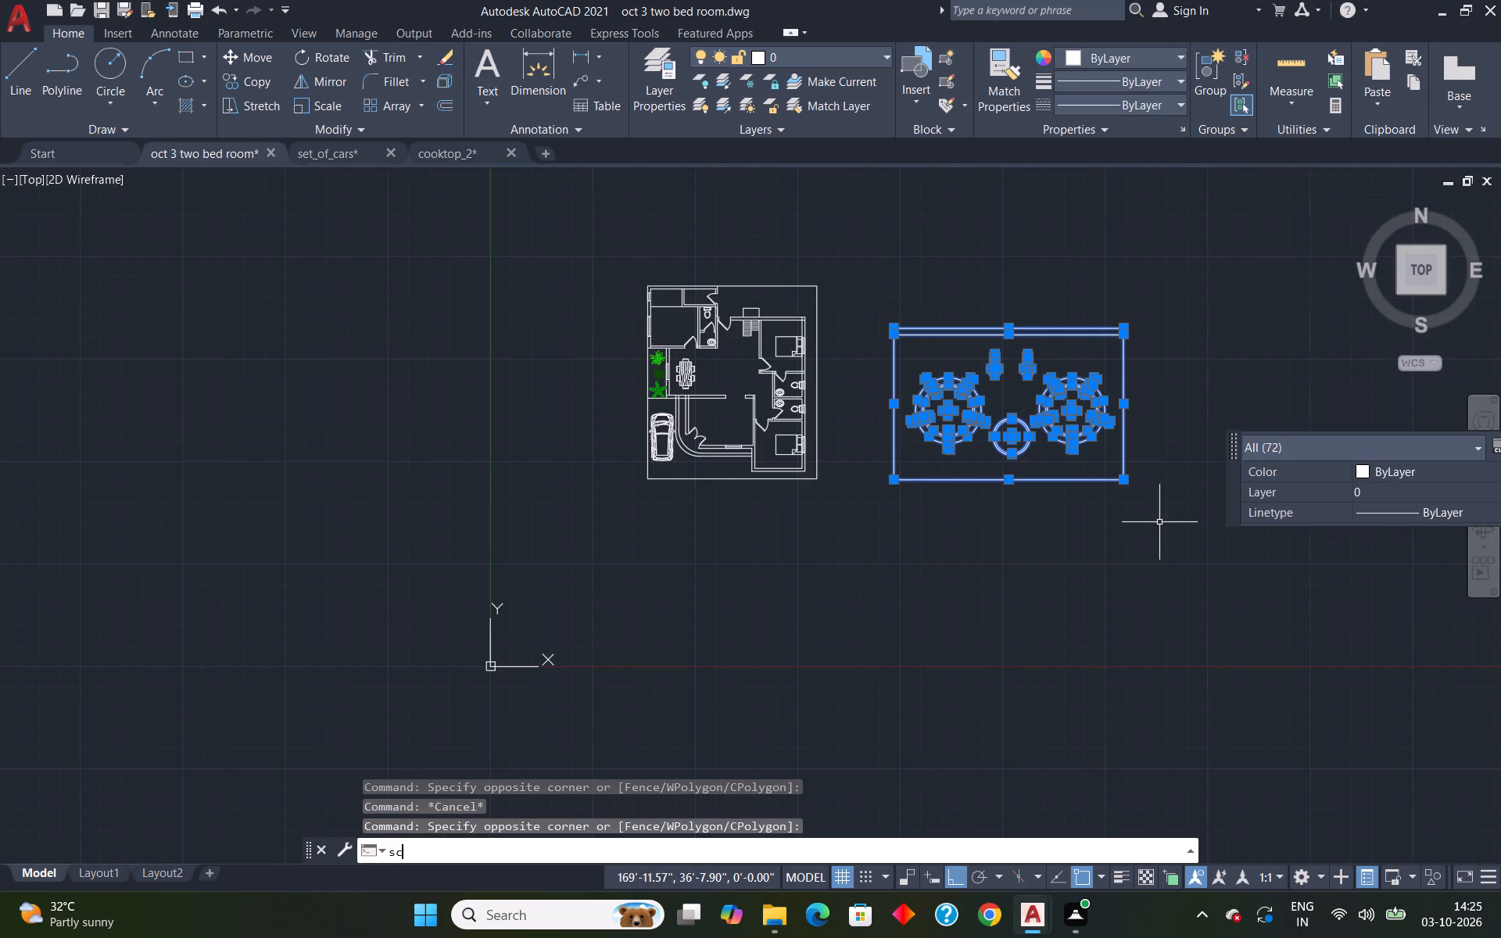
key(Return)
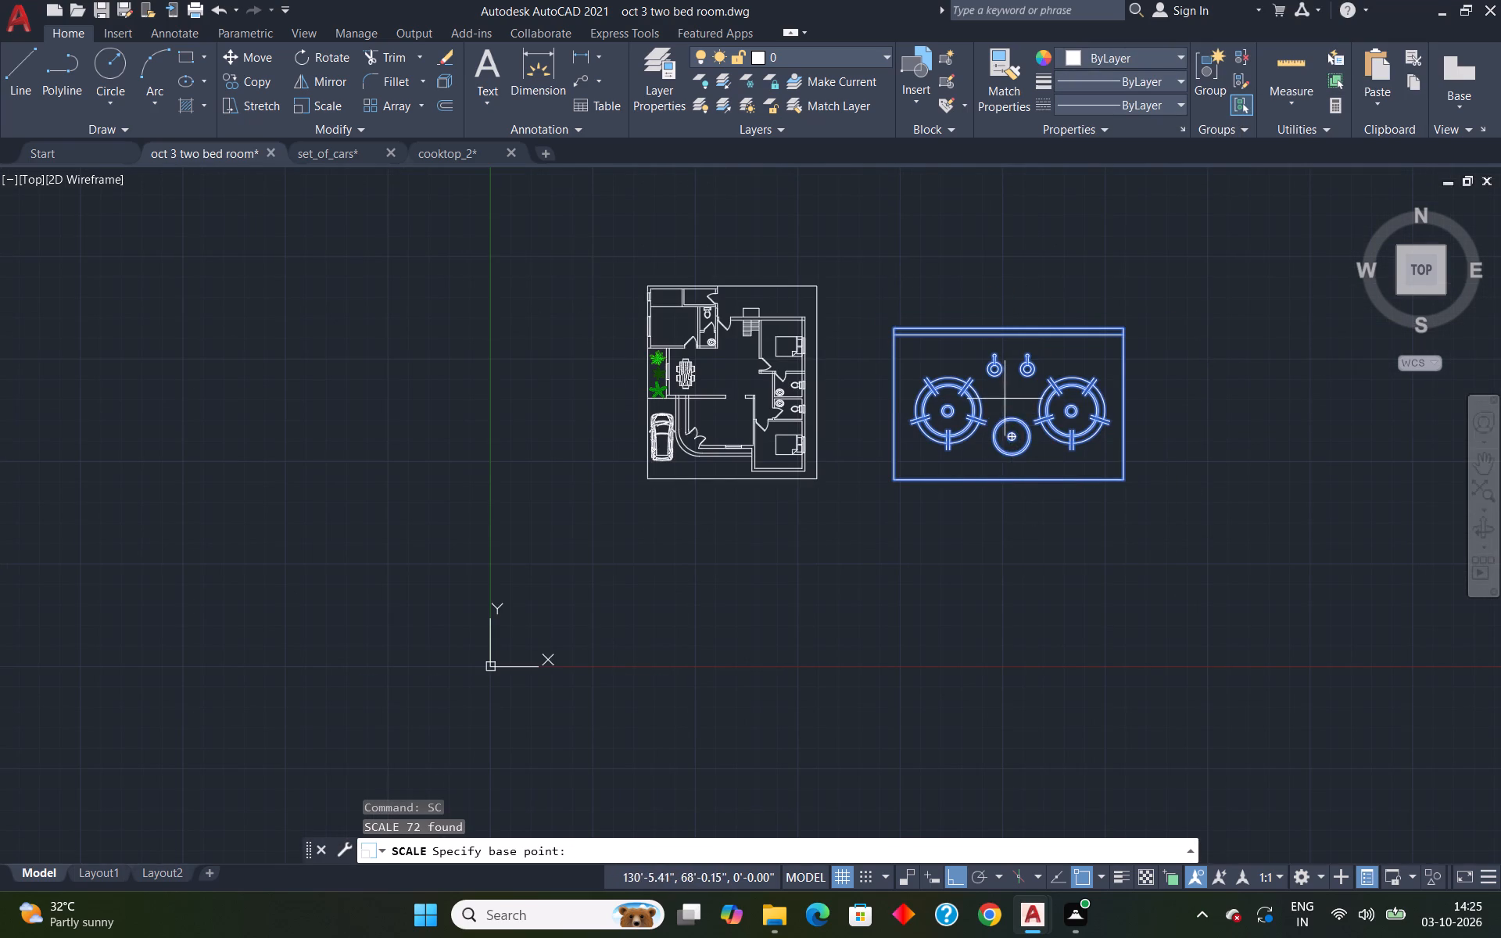
click(1005, 398)
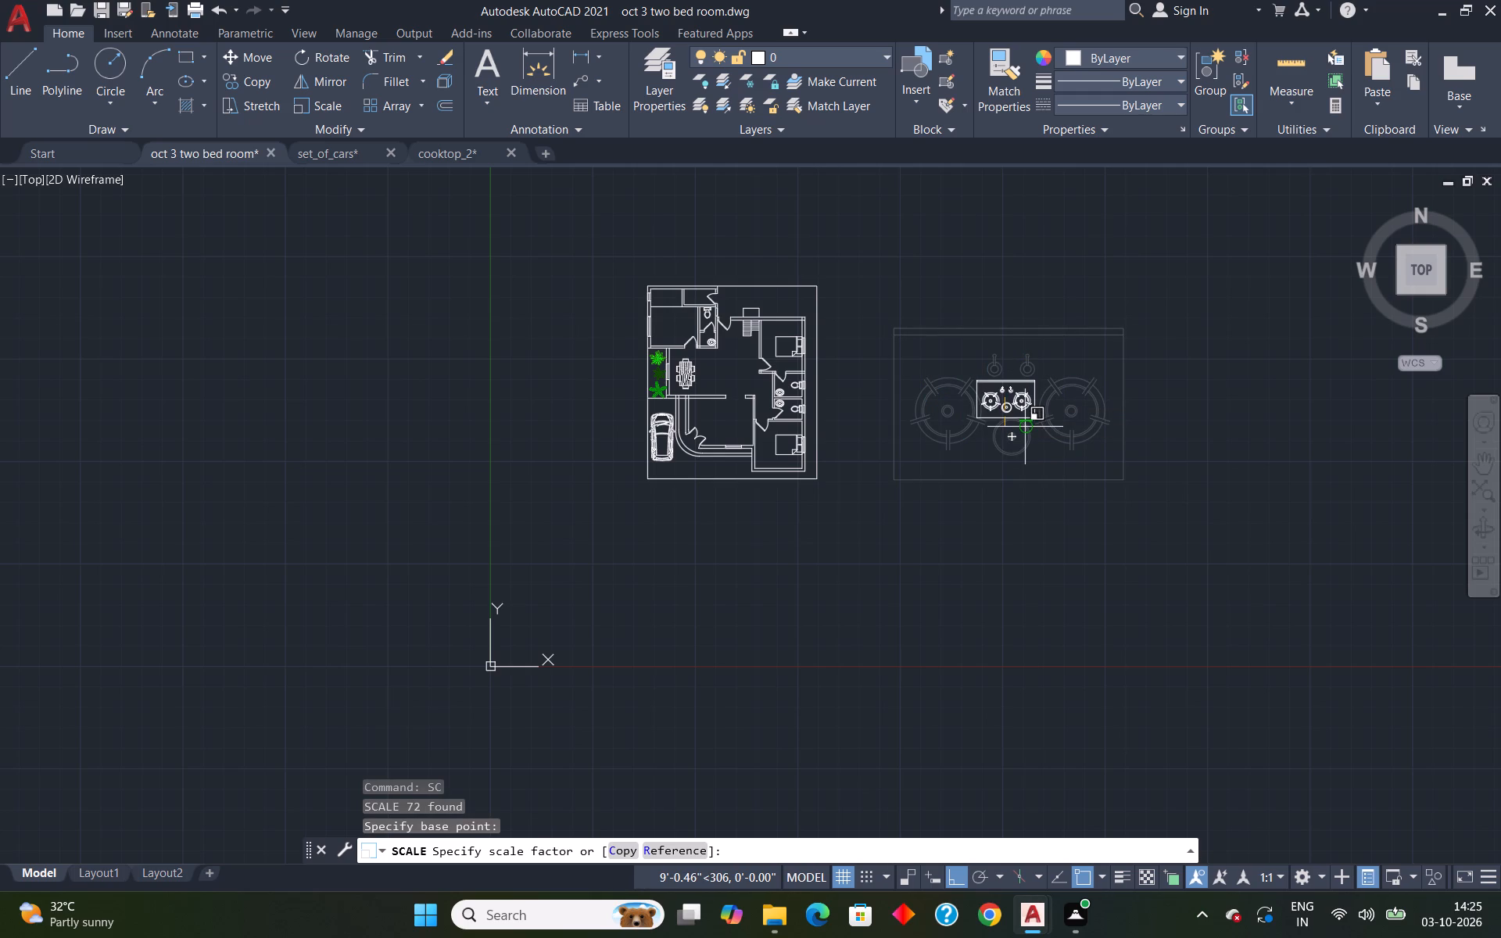
click(1012, 406)
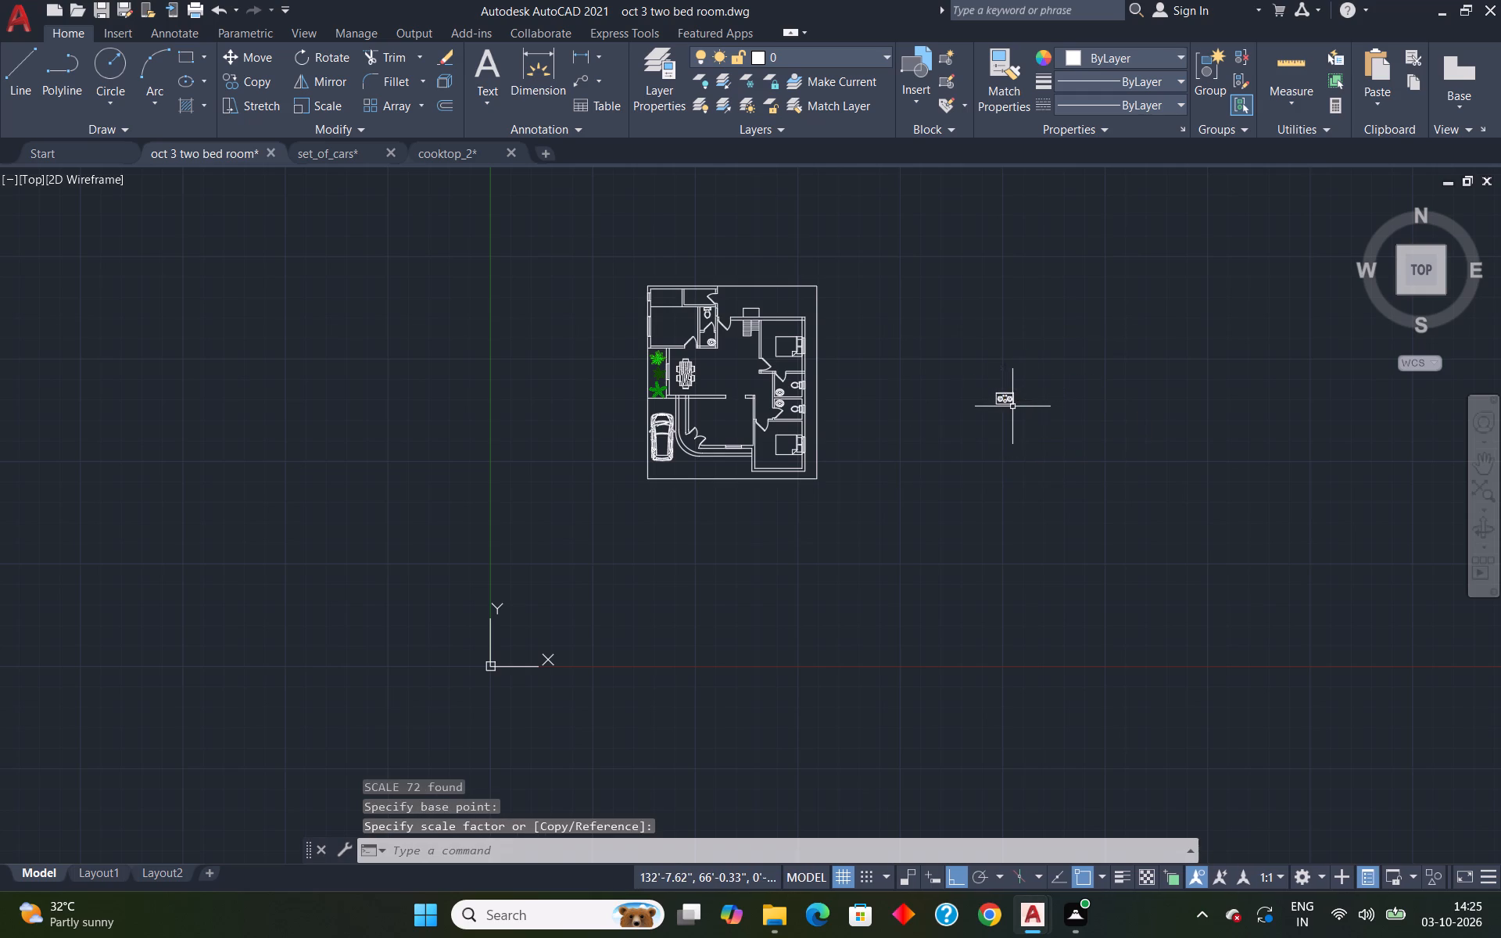
Rotate the whole cooktop 90° counterclockwise about its northwest corner.
scroll(1010, 405, up, 4)
click(847, 291)
click(1069, 458)
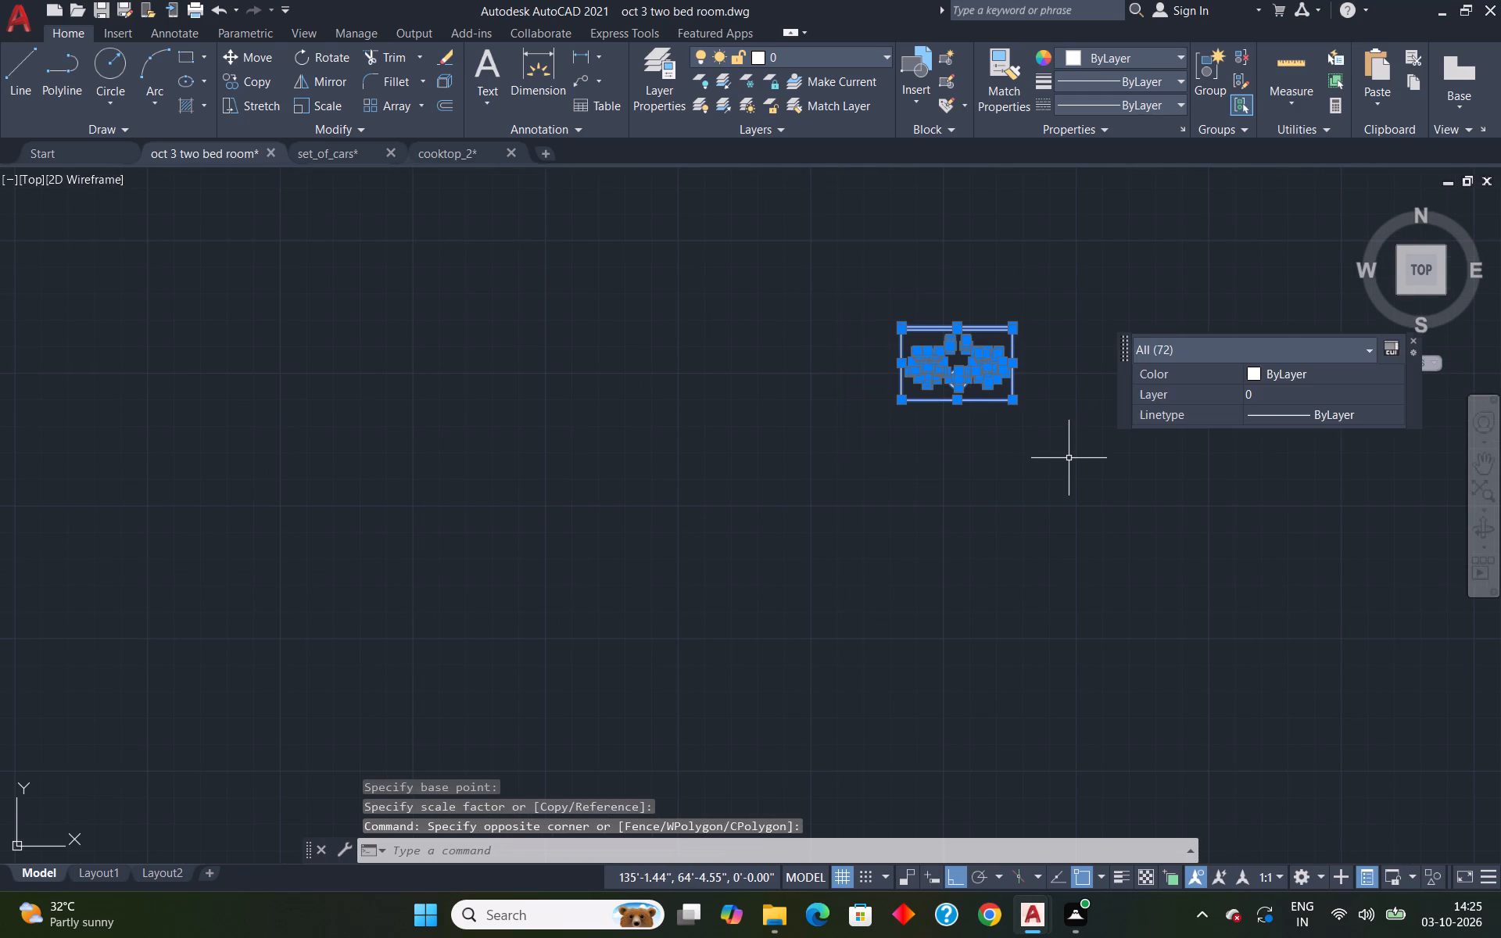
key(r)
key(o)
key(Return)
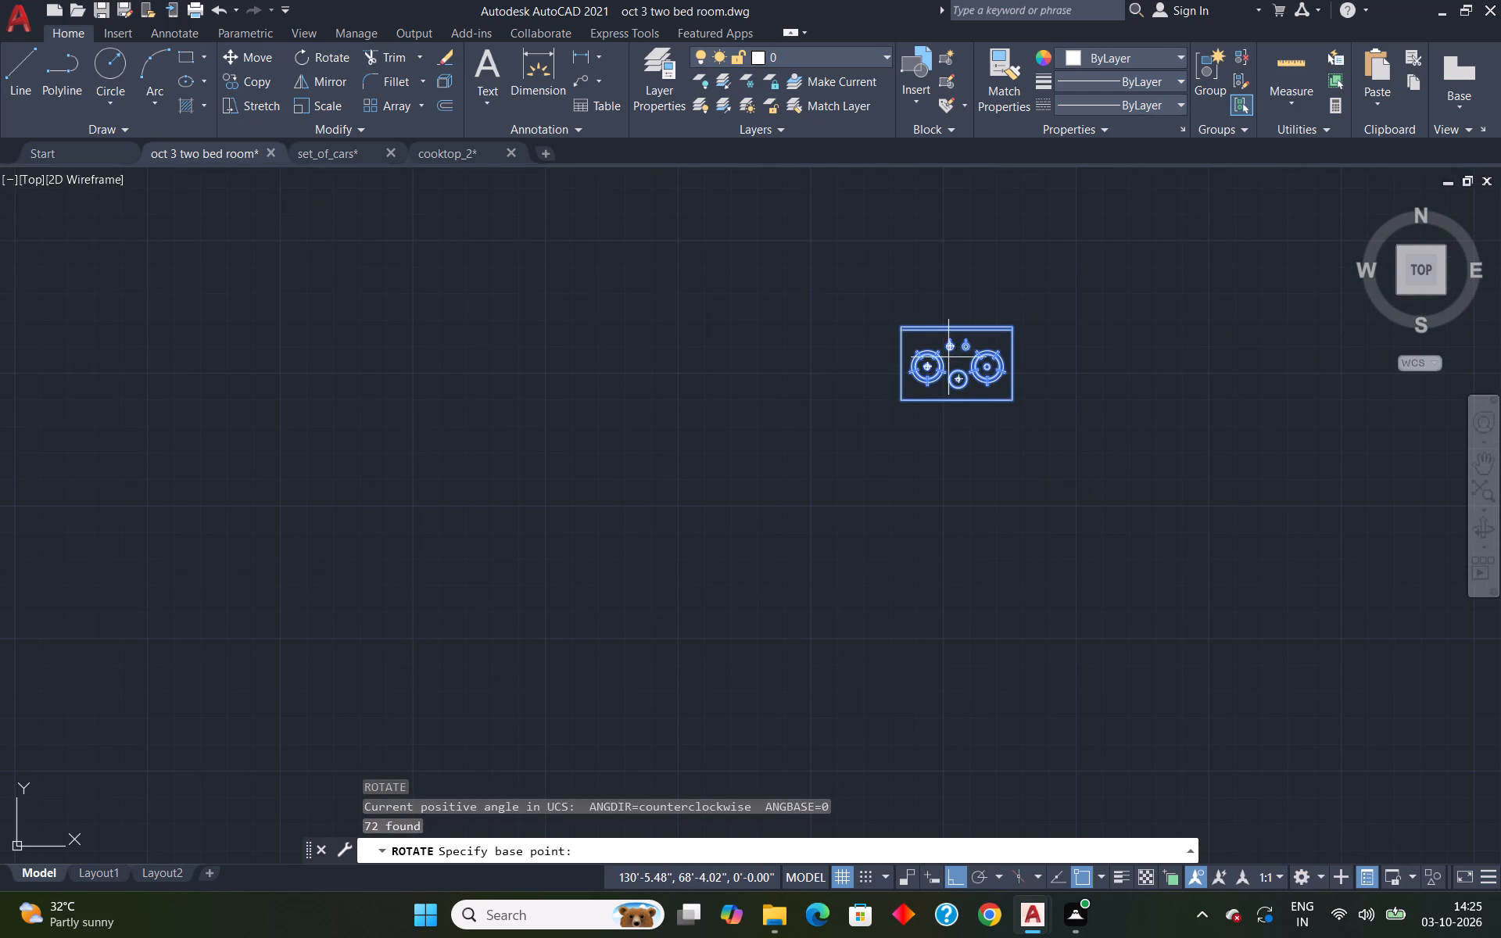
click(901, 328)
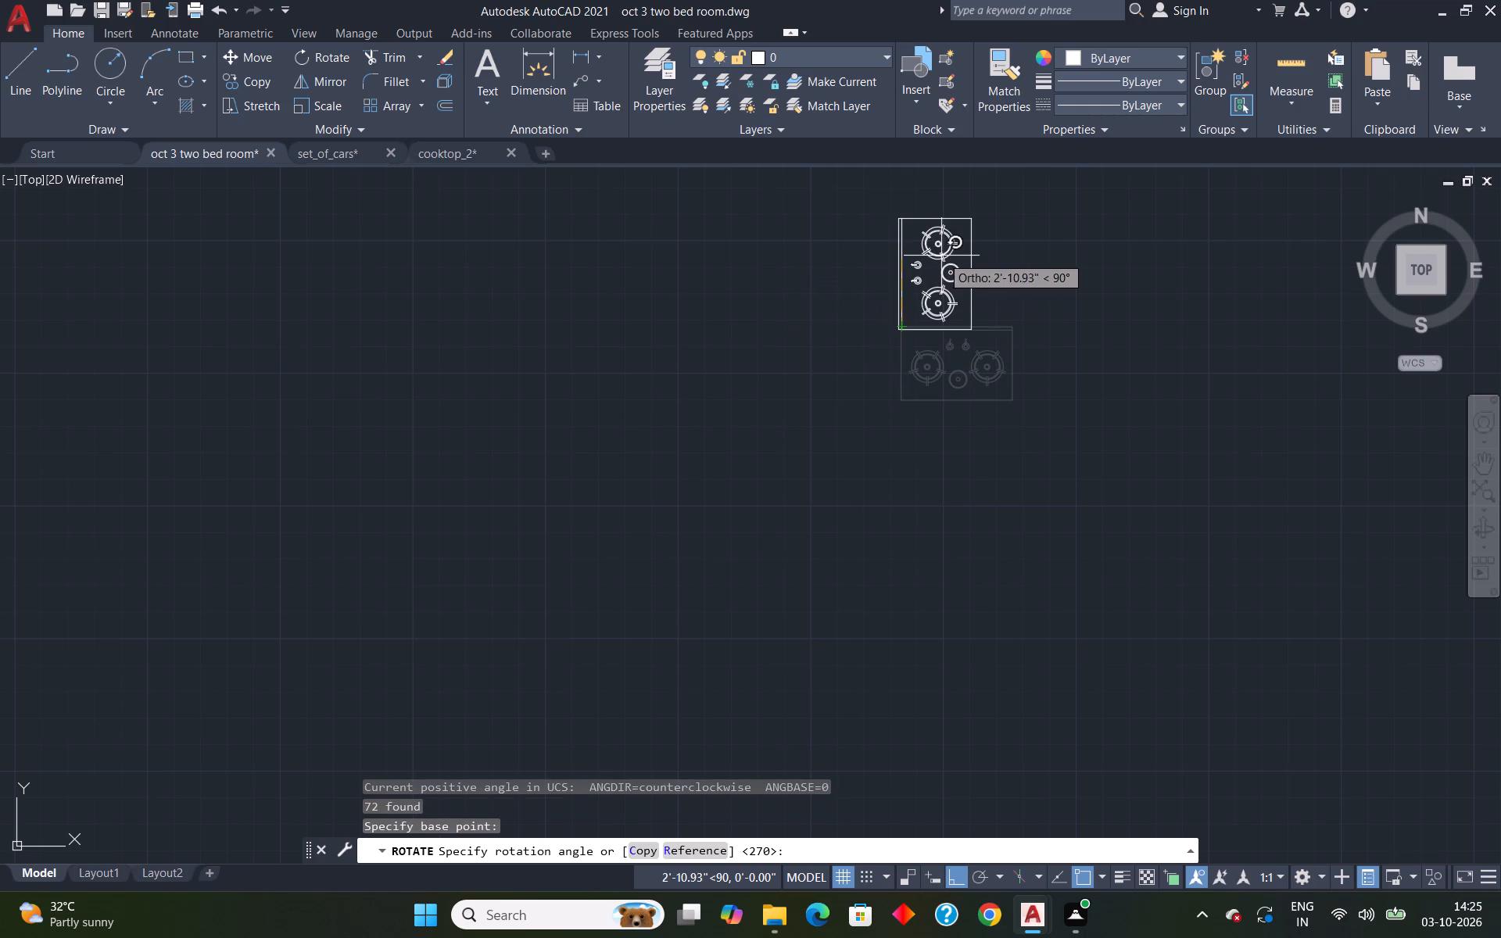
click(941, 256)
Move the cooktop with ortho off into the room north of the plants, east of the west-wall window.
click(970, 323)
drag(811, 203, 829, 202)
click(1013, 387)
key(m)
key(Return)
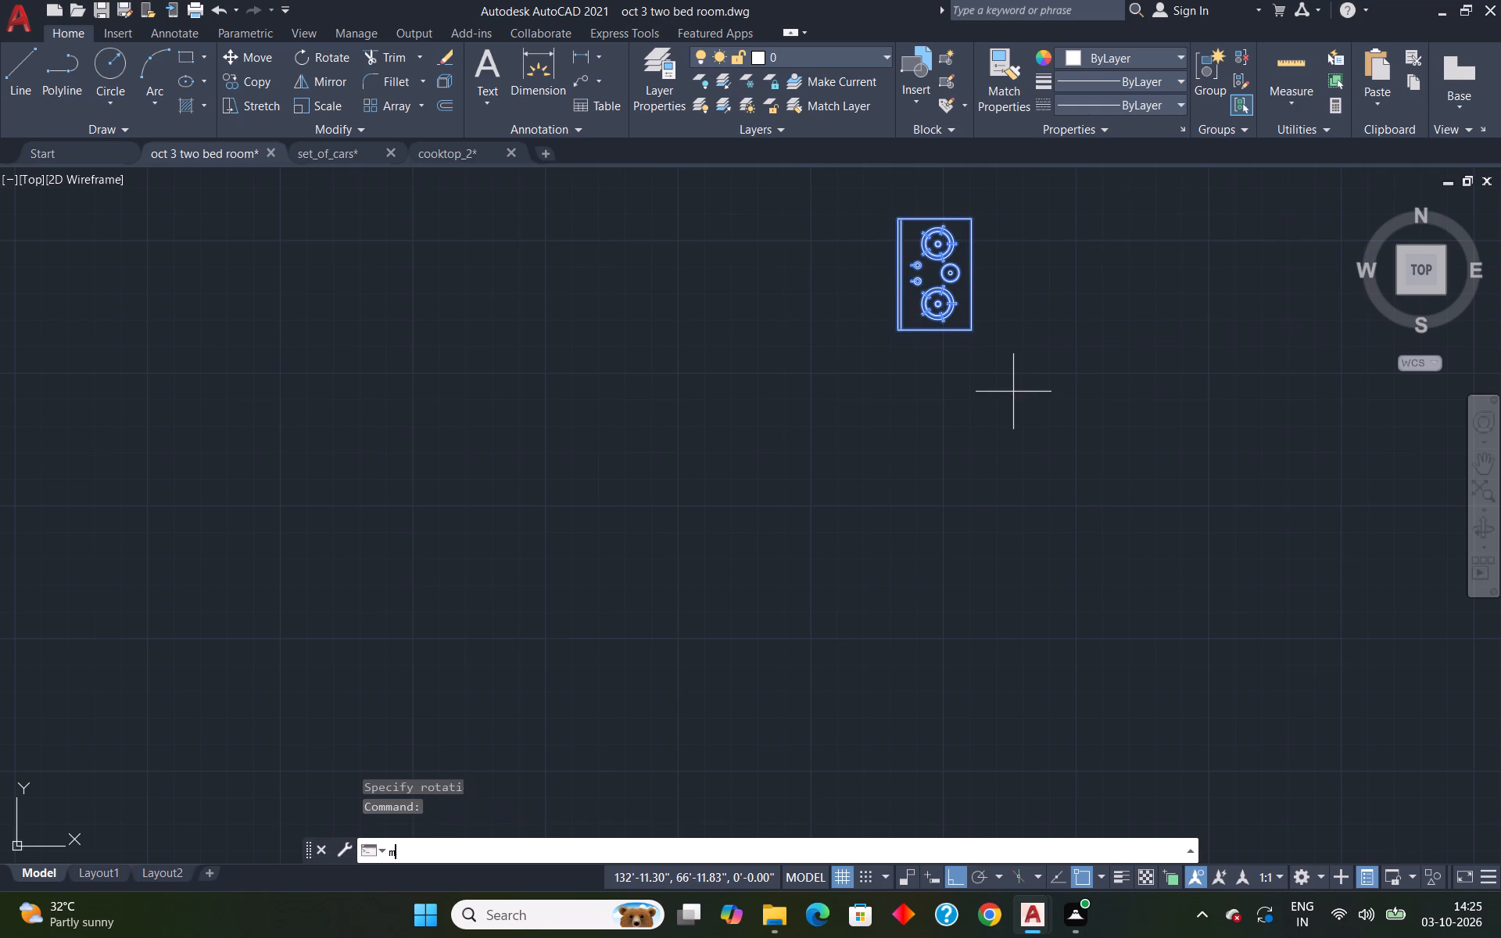
click(903, 332)
scroll(776, 352, down, 5)
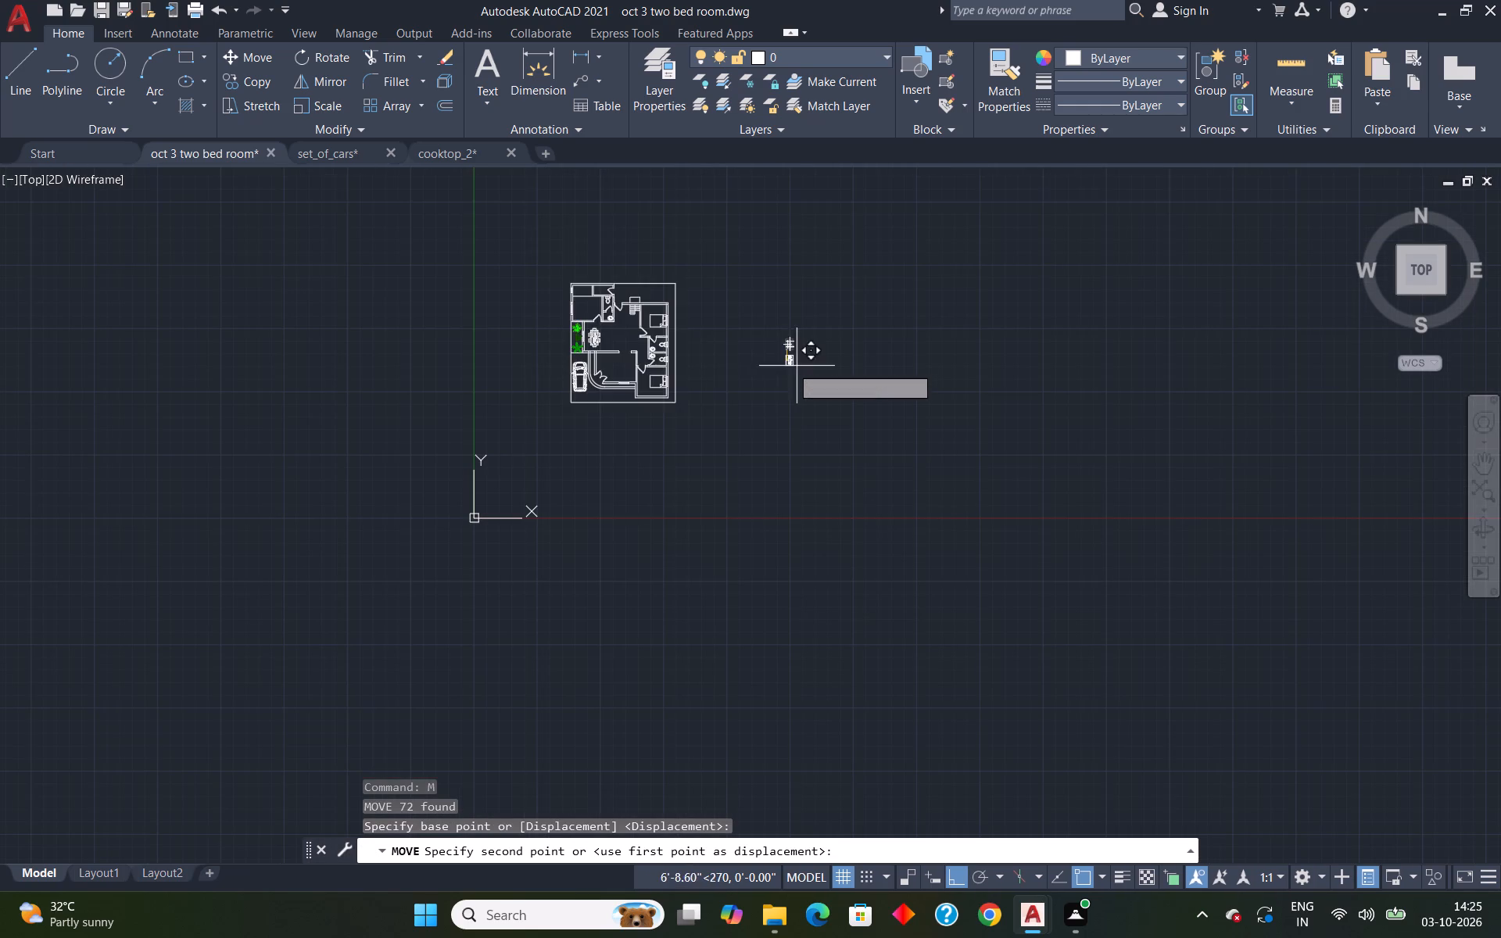
scroll(579, 306, up, 6)
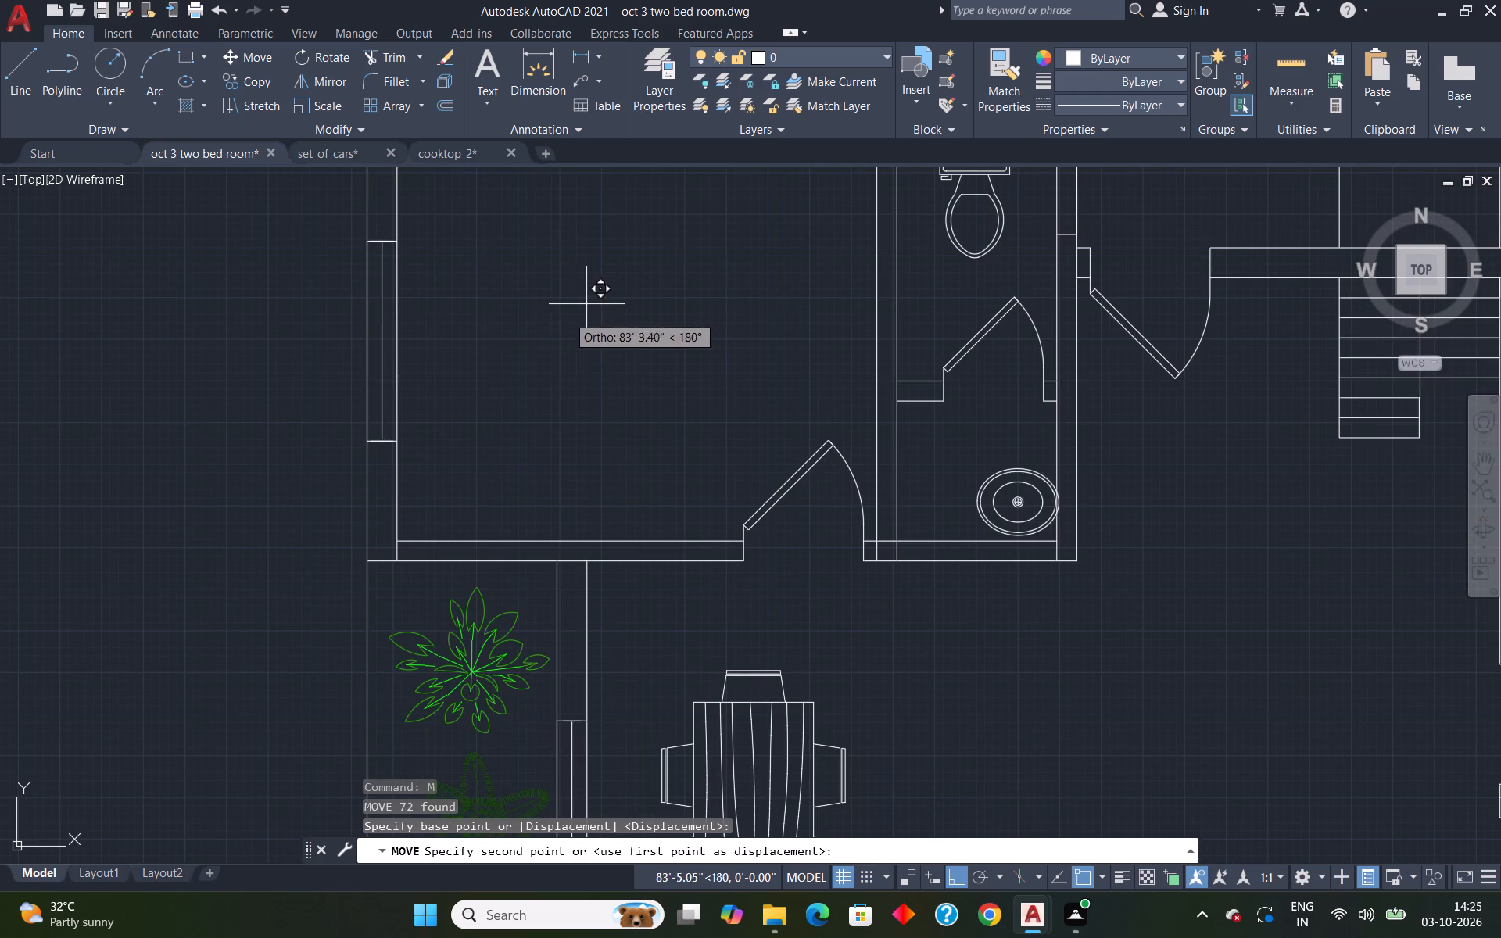
key(F8)
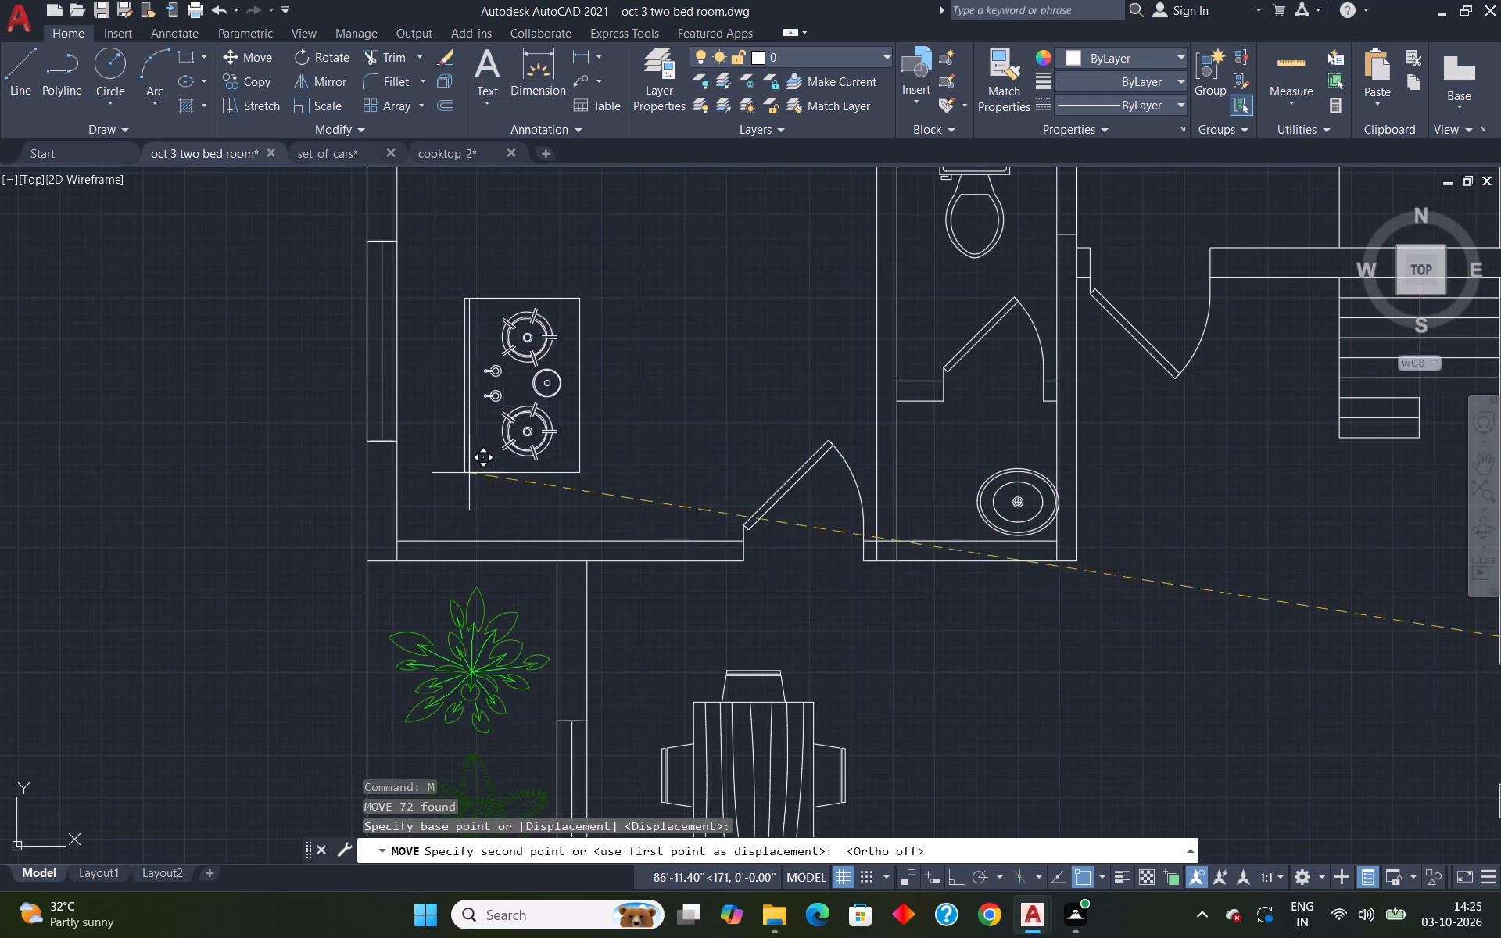
click(509, 462)
key(Escape)
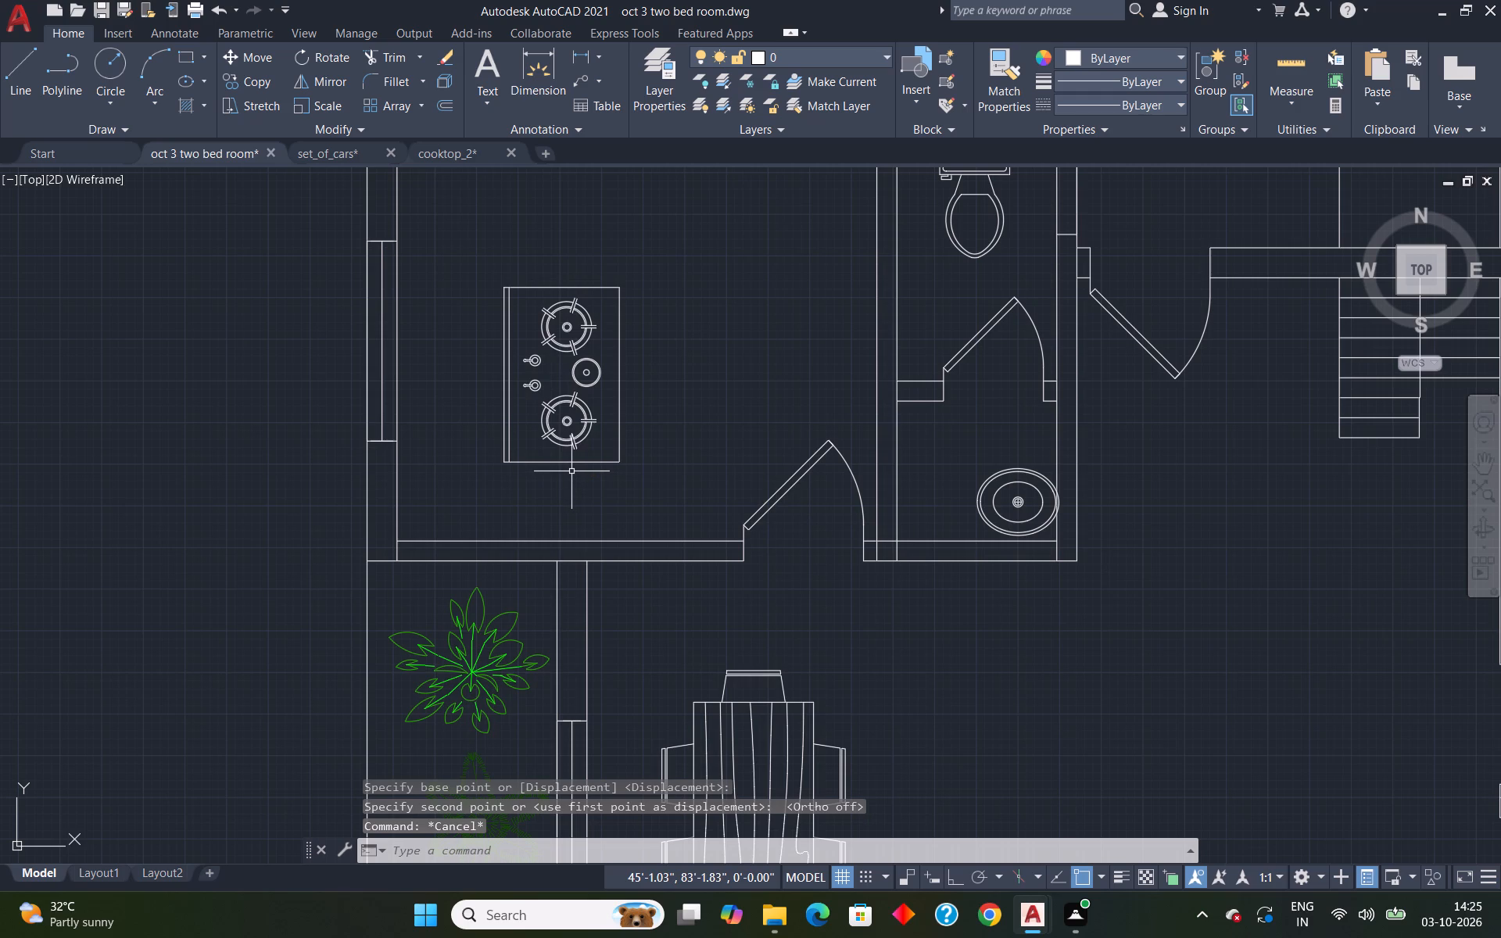
Rotate the whole cooktop 180° about its northeast corner.
click(649, 202)
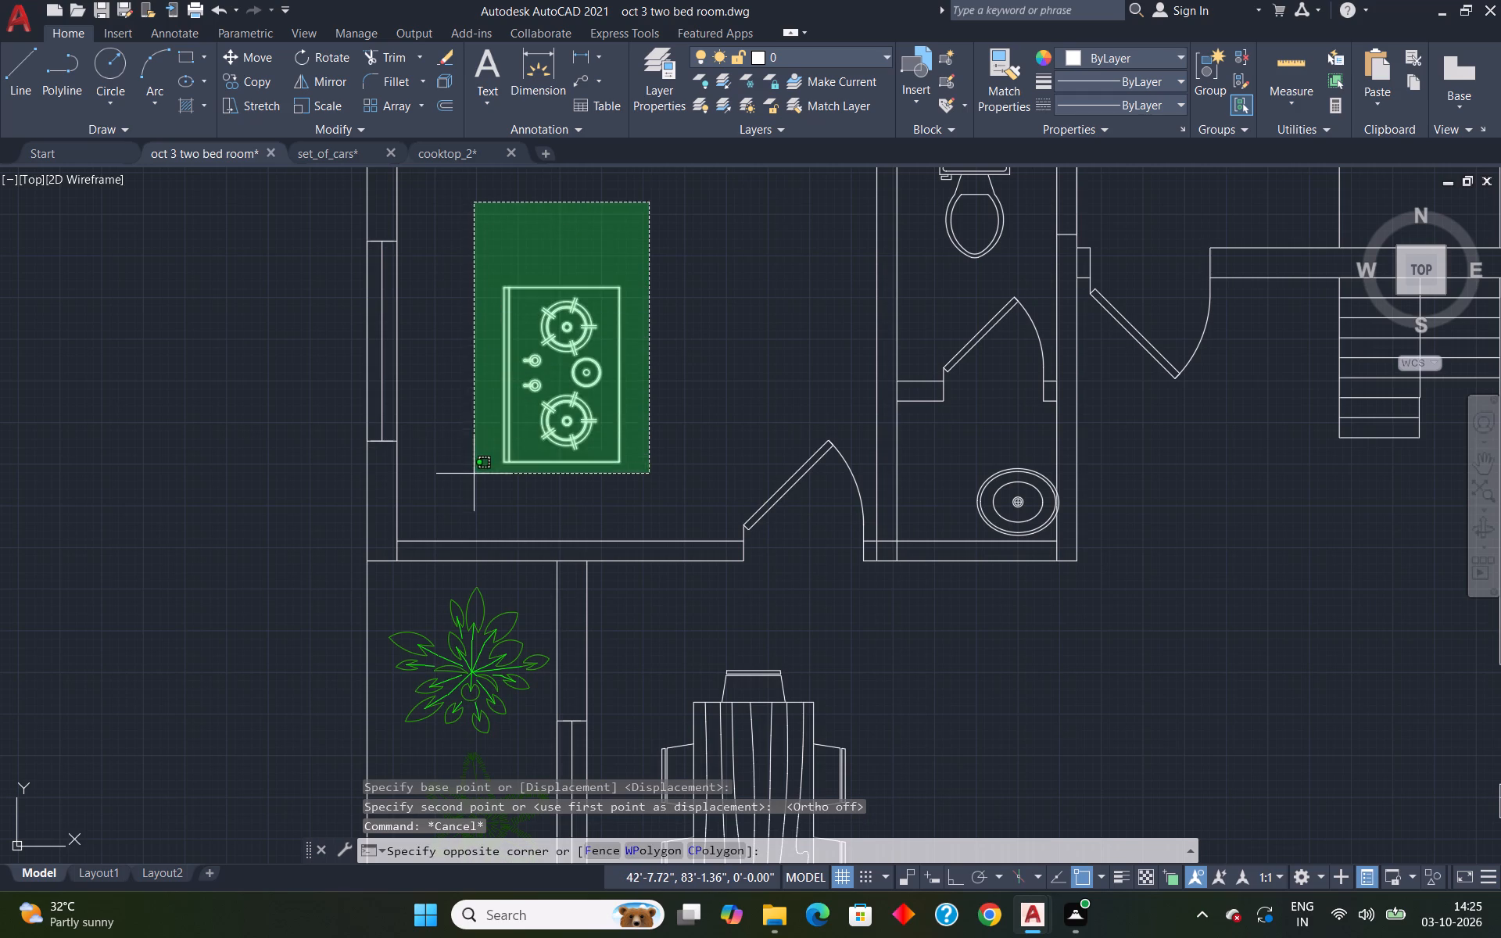
click(474, 474)
key(r)
key(o)
key(Return)
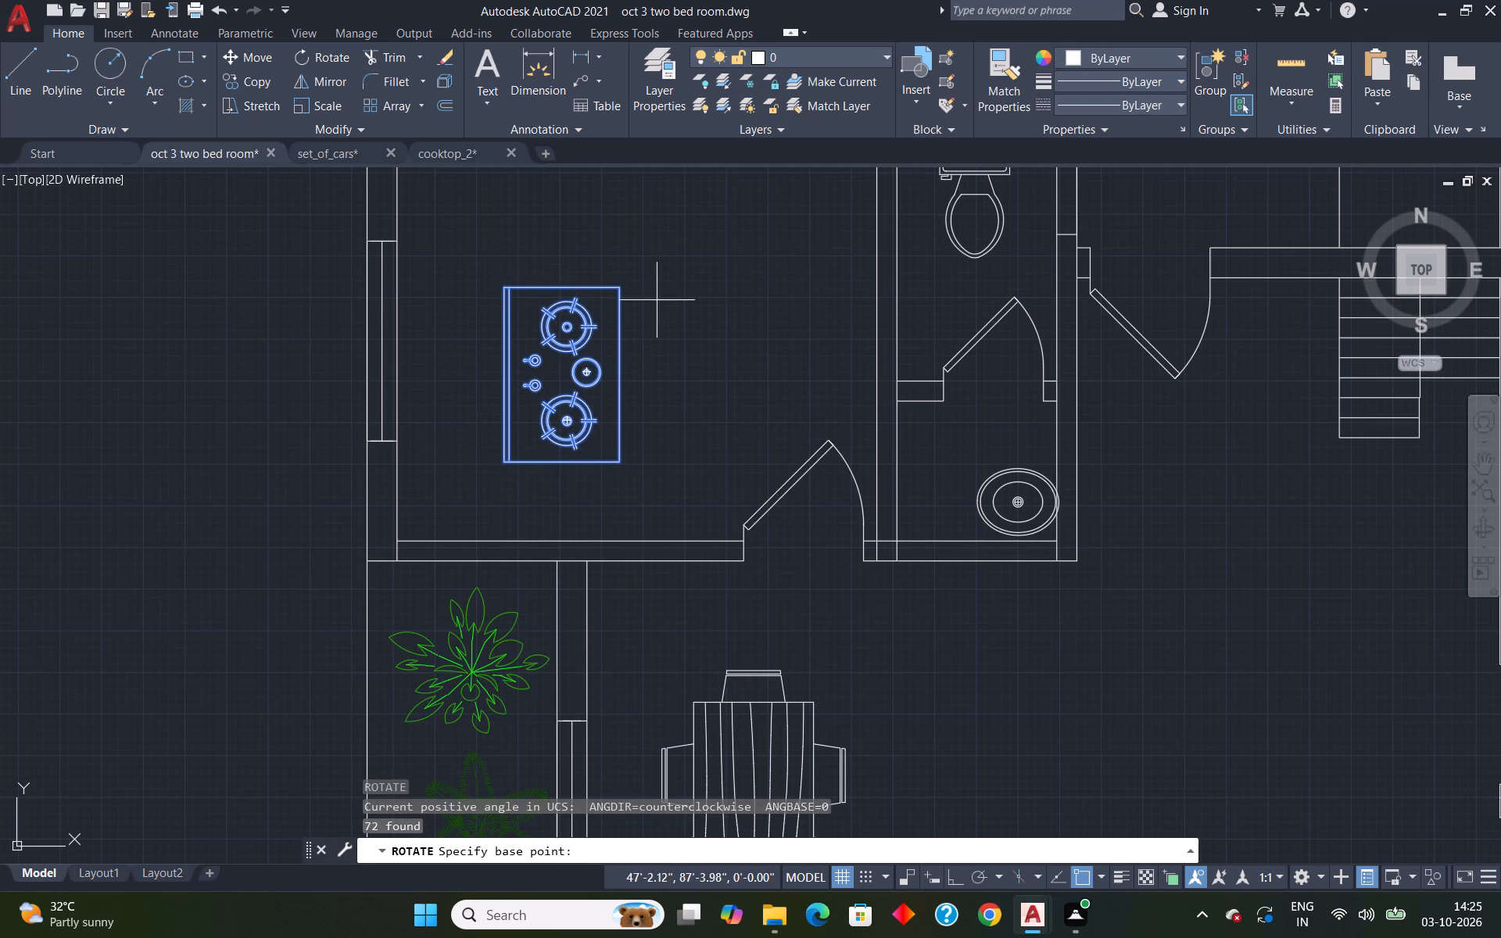
click(615, 292)
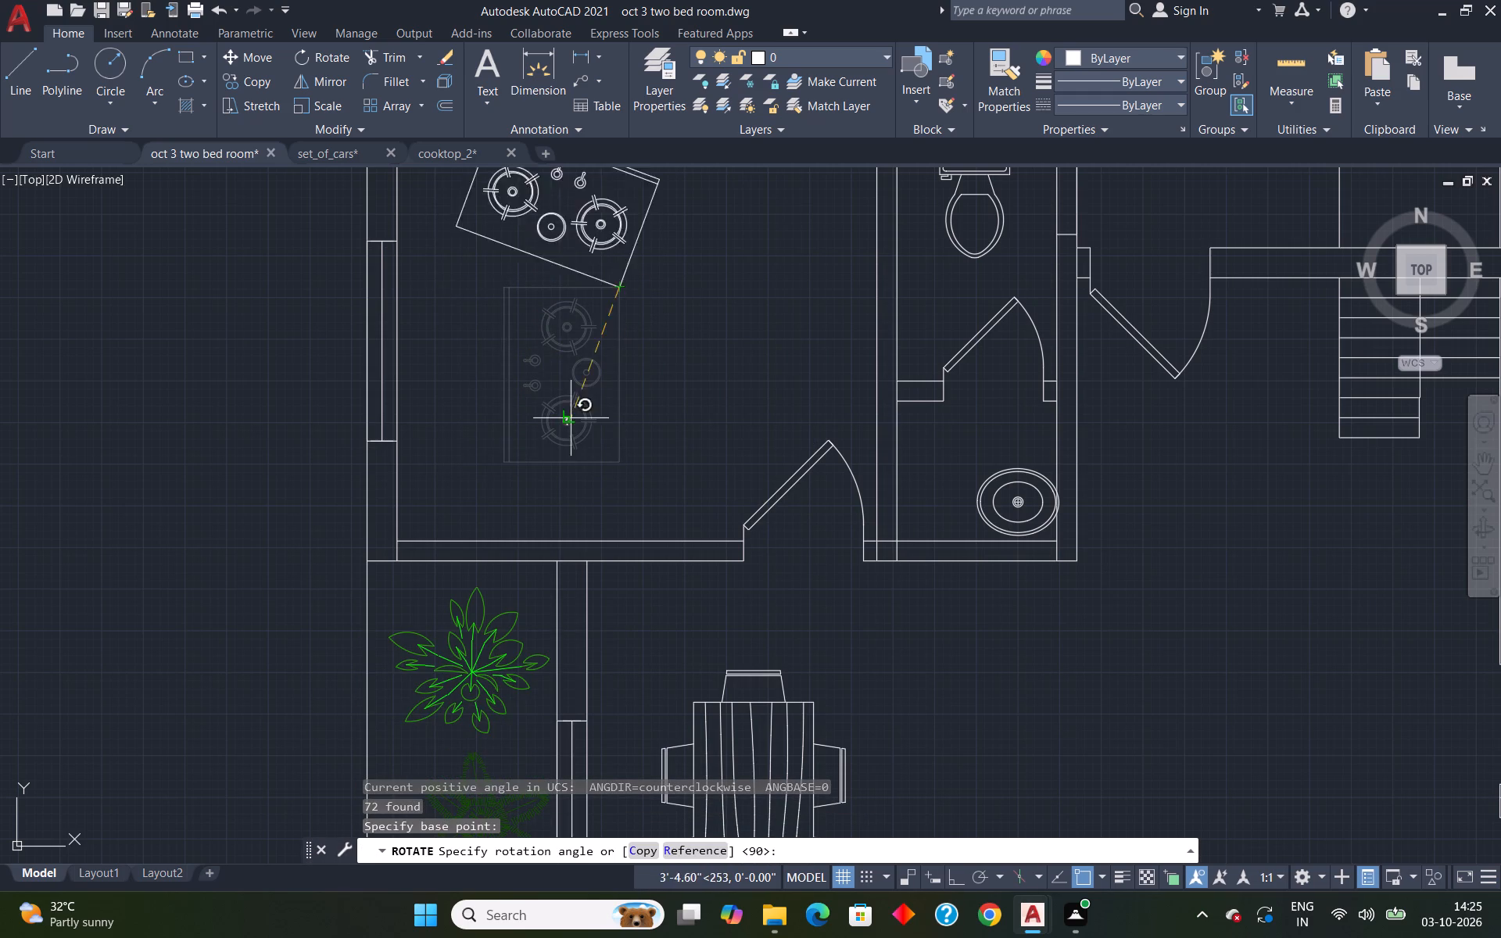
click(439, 285)
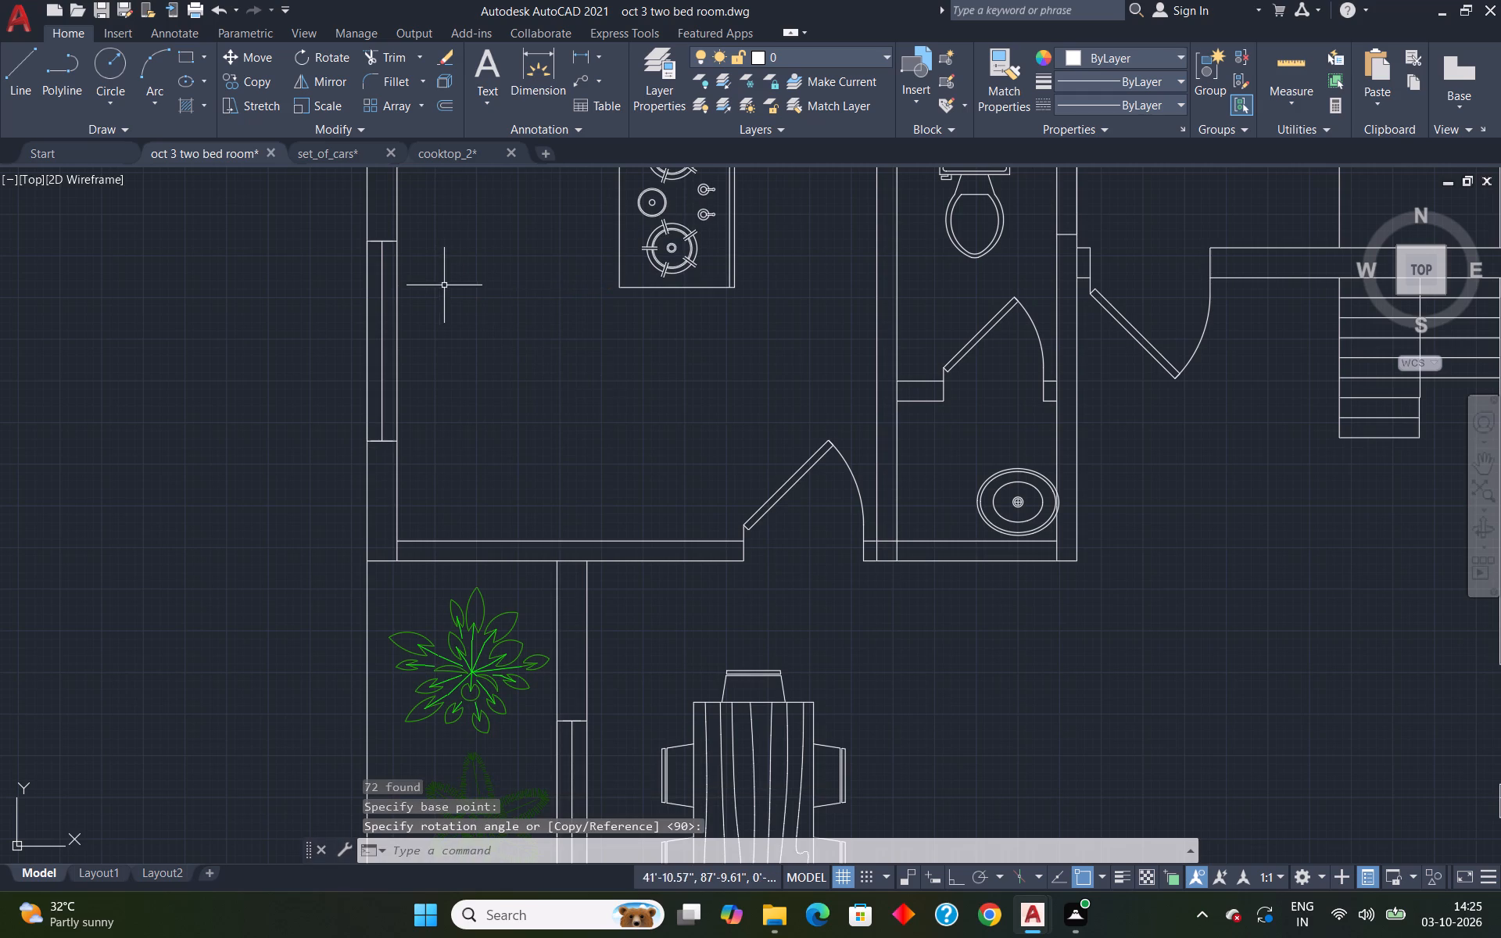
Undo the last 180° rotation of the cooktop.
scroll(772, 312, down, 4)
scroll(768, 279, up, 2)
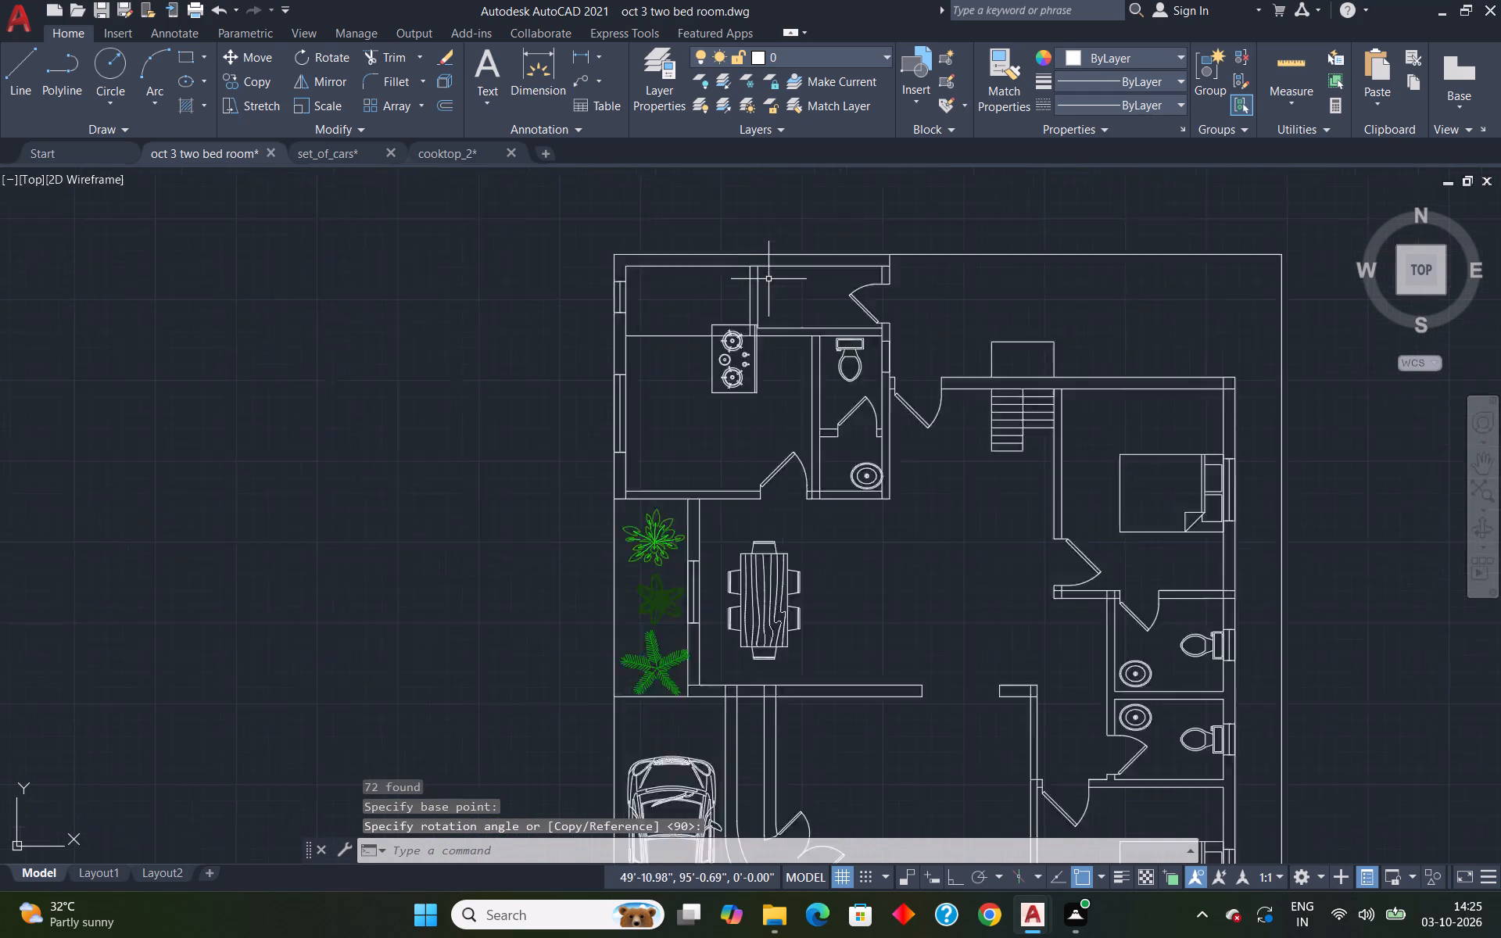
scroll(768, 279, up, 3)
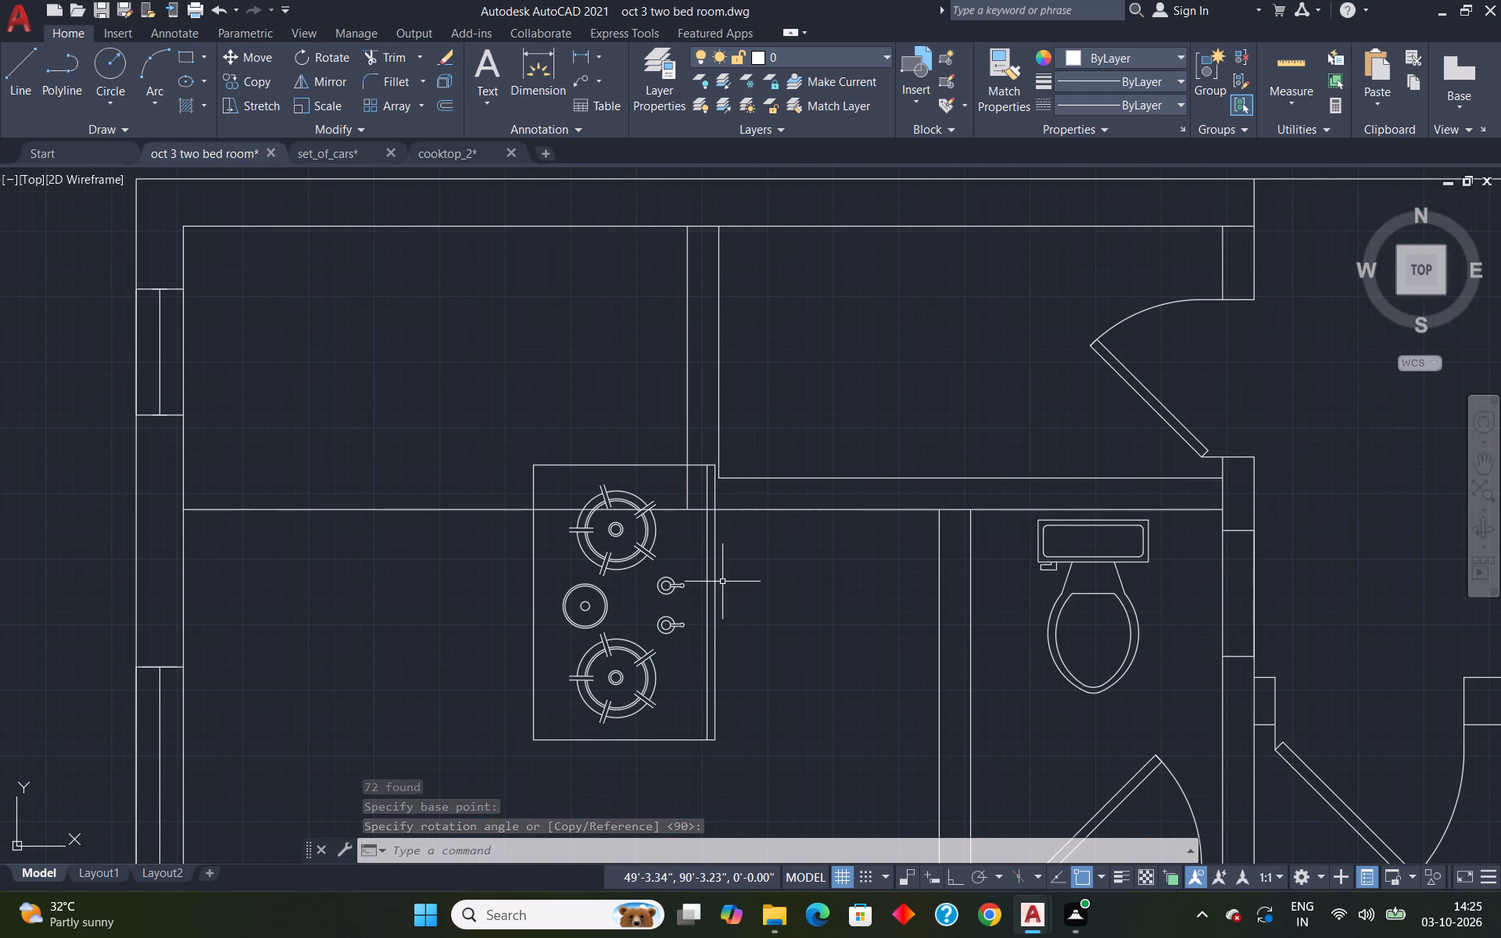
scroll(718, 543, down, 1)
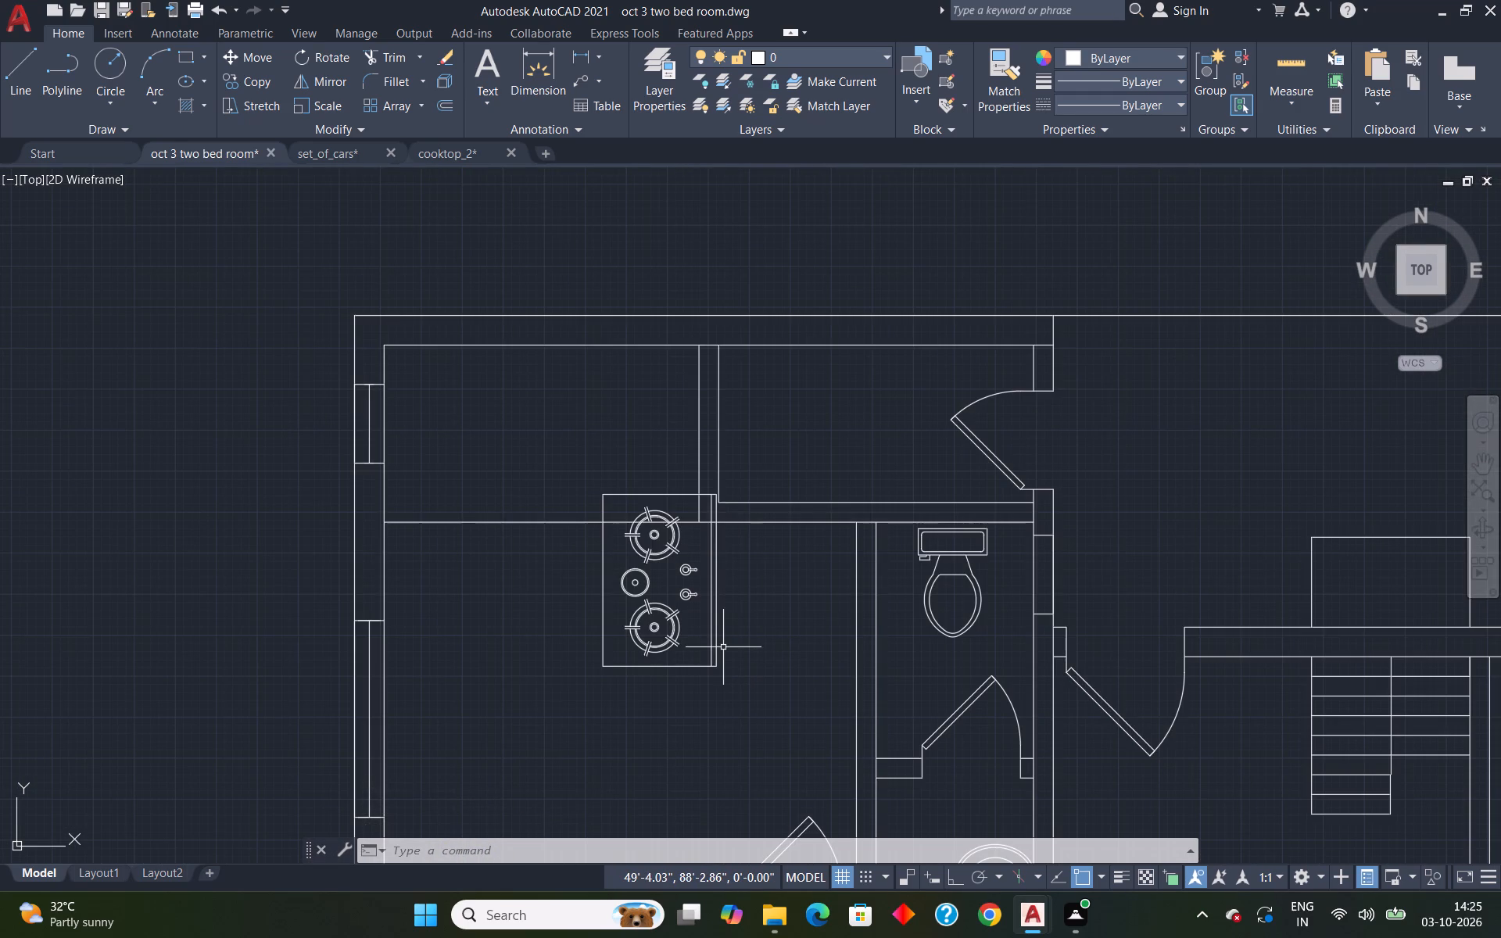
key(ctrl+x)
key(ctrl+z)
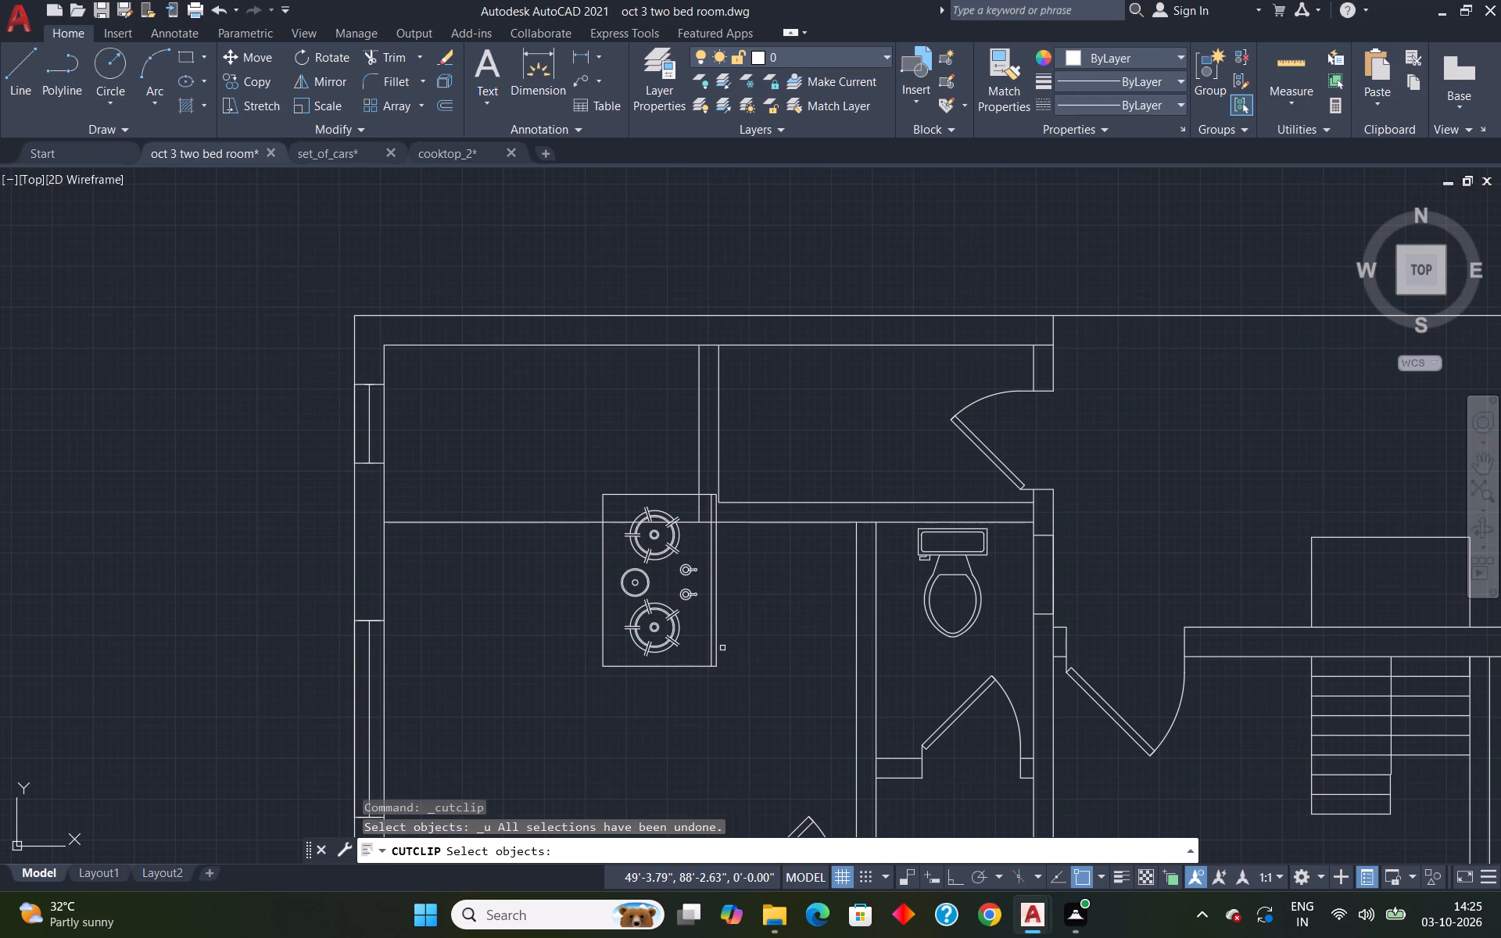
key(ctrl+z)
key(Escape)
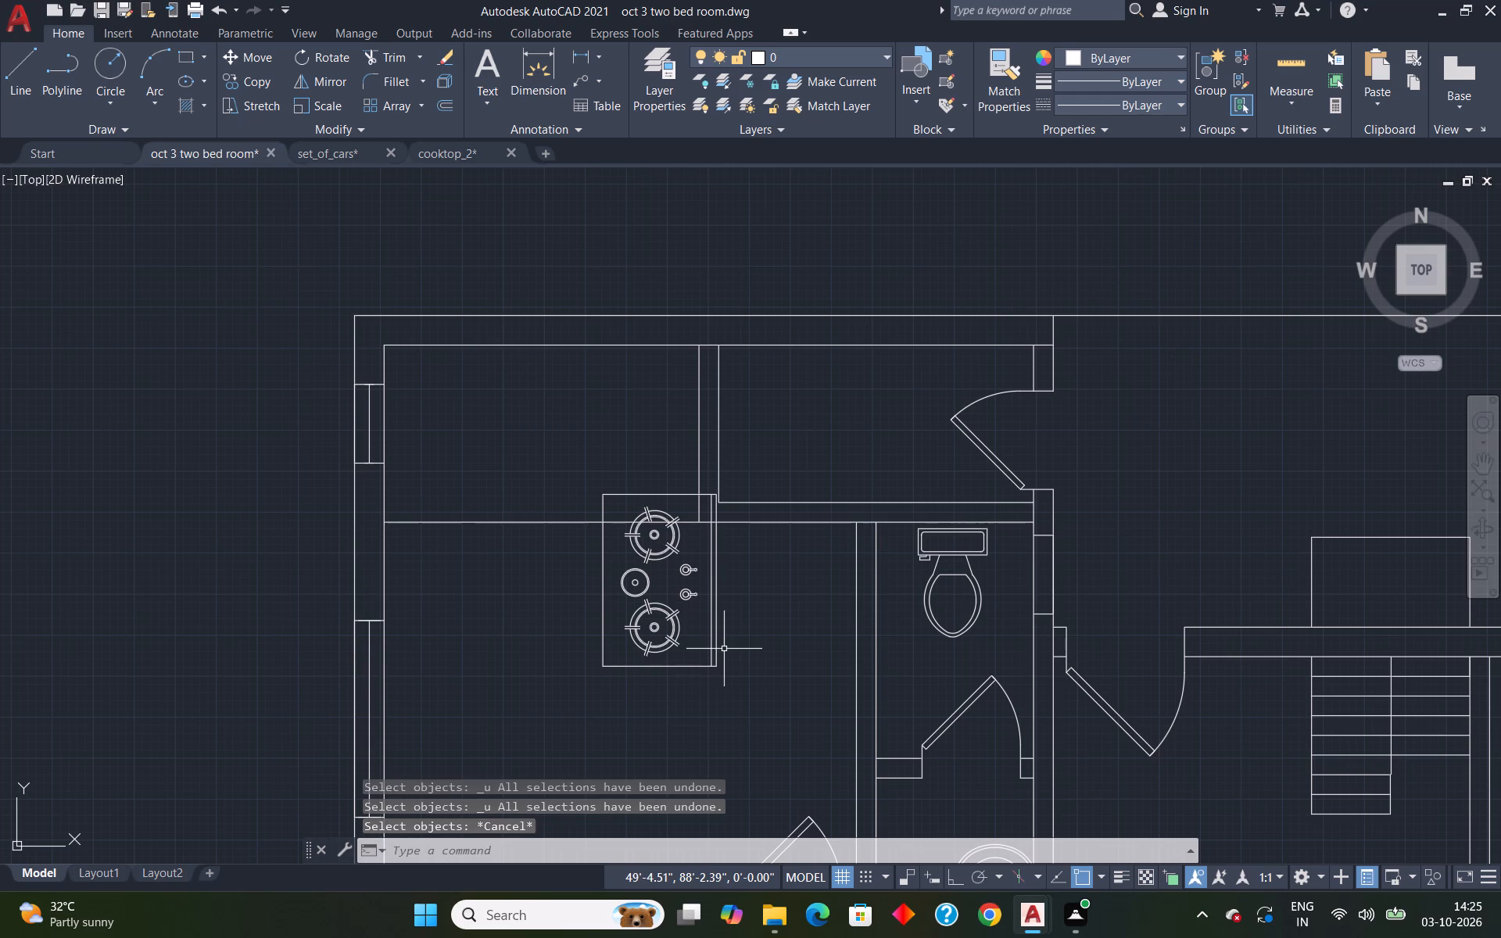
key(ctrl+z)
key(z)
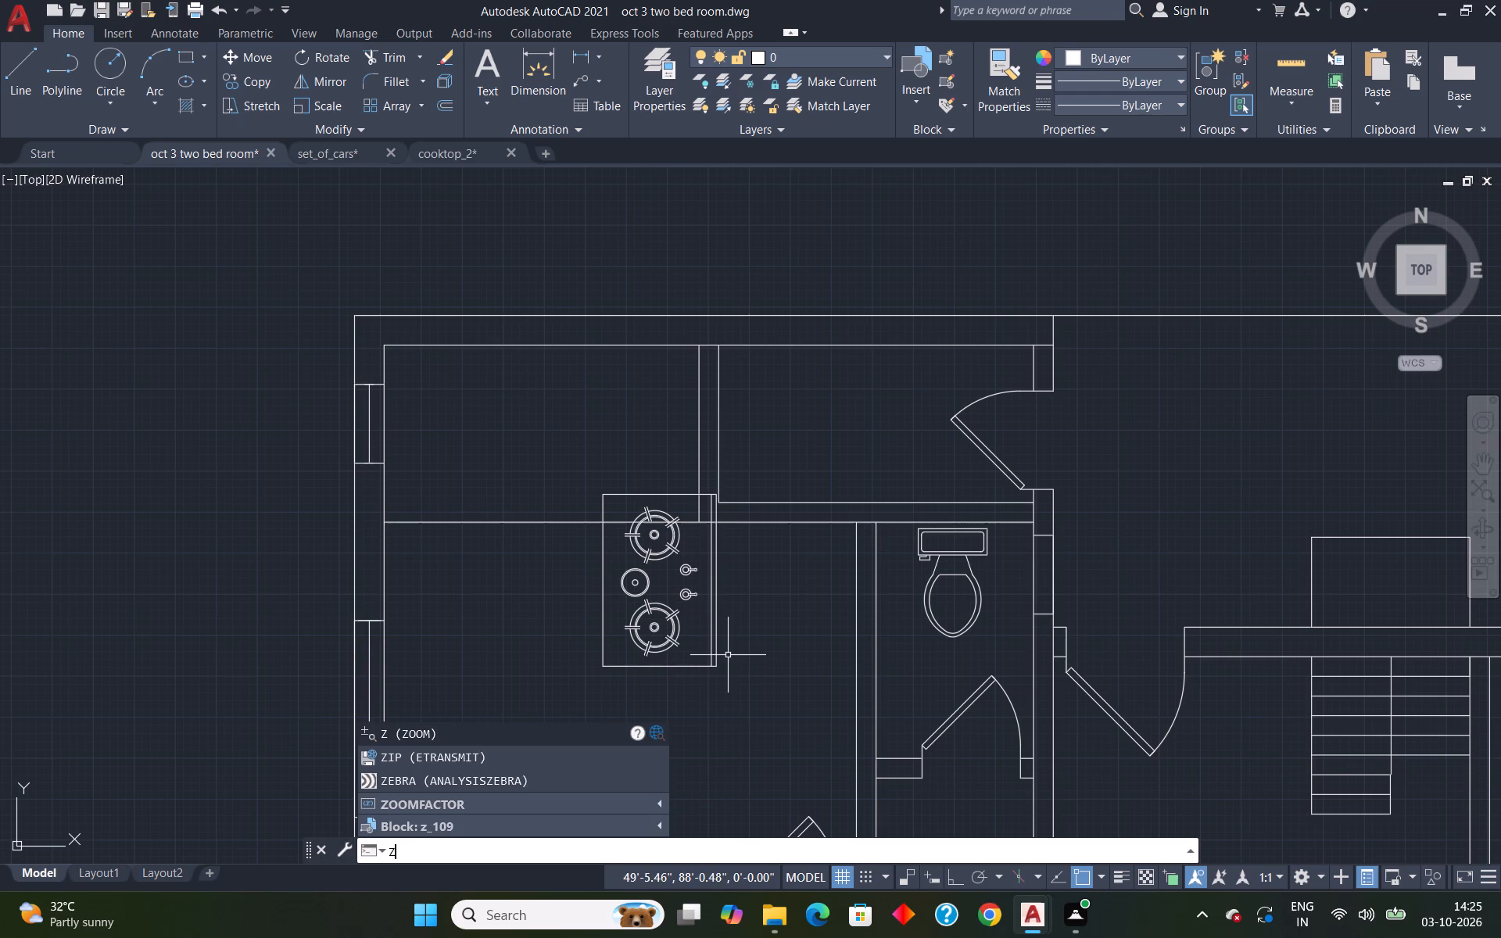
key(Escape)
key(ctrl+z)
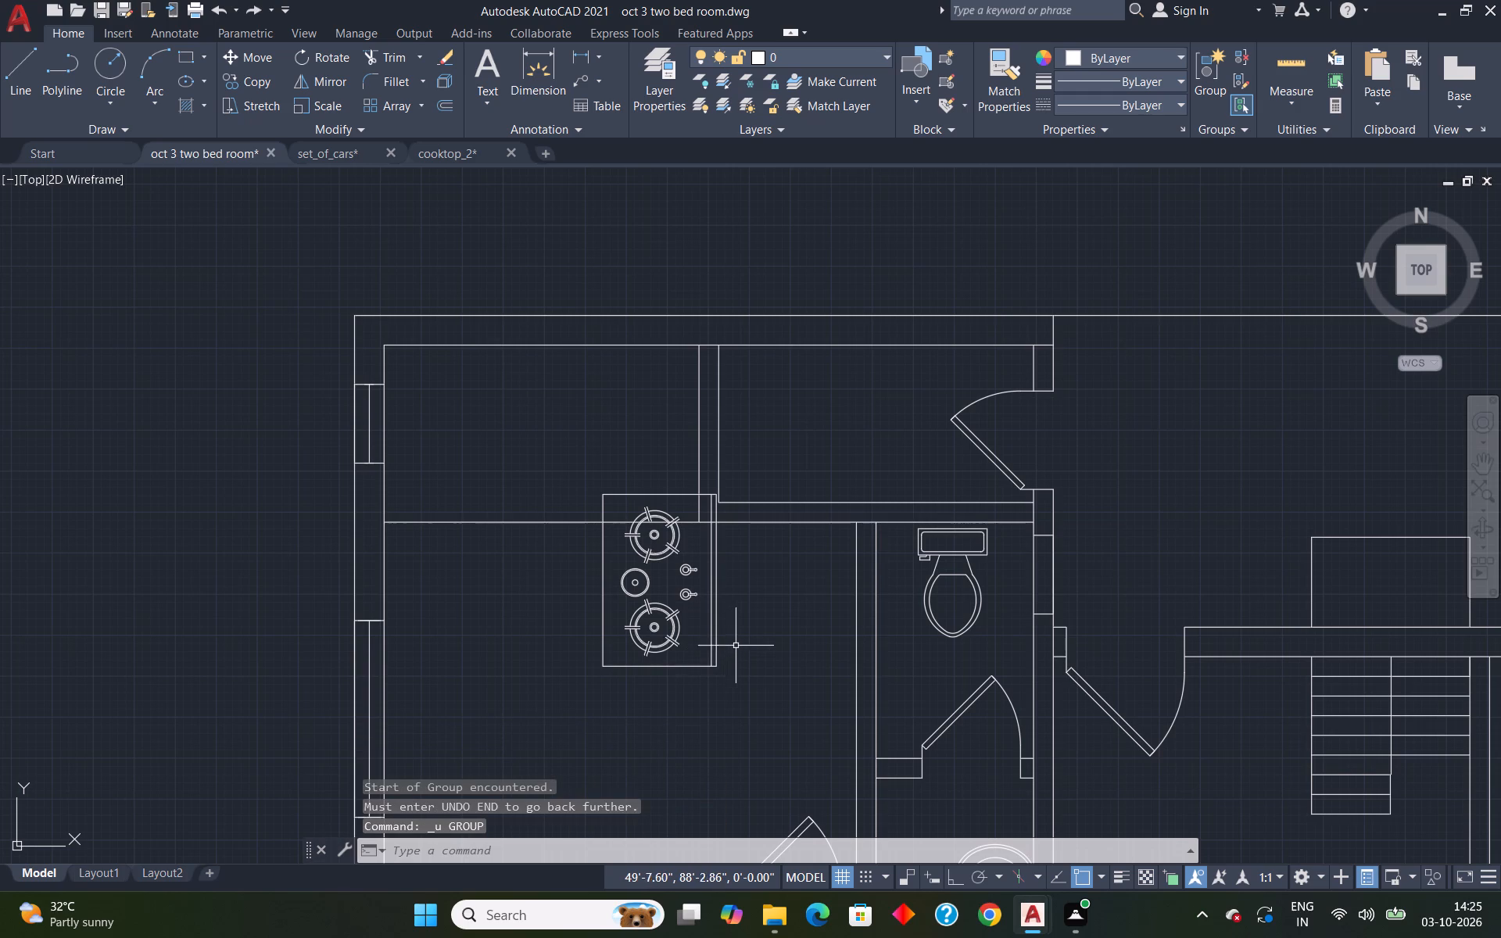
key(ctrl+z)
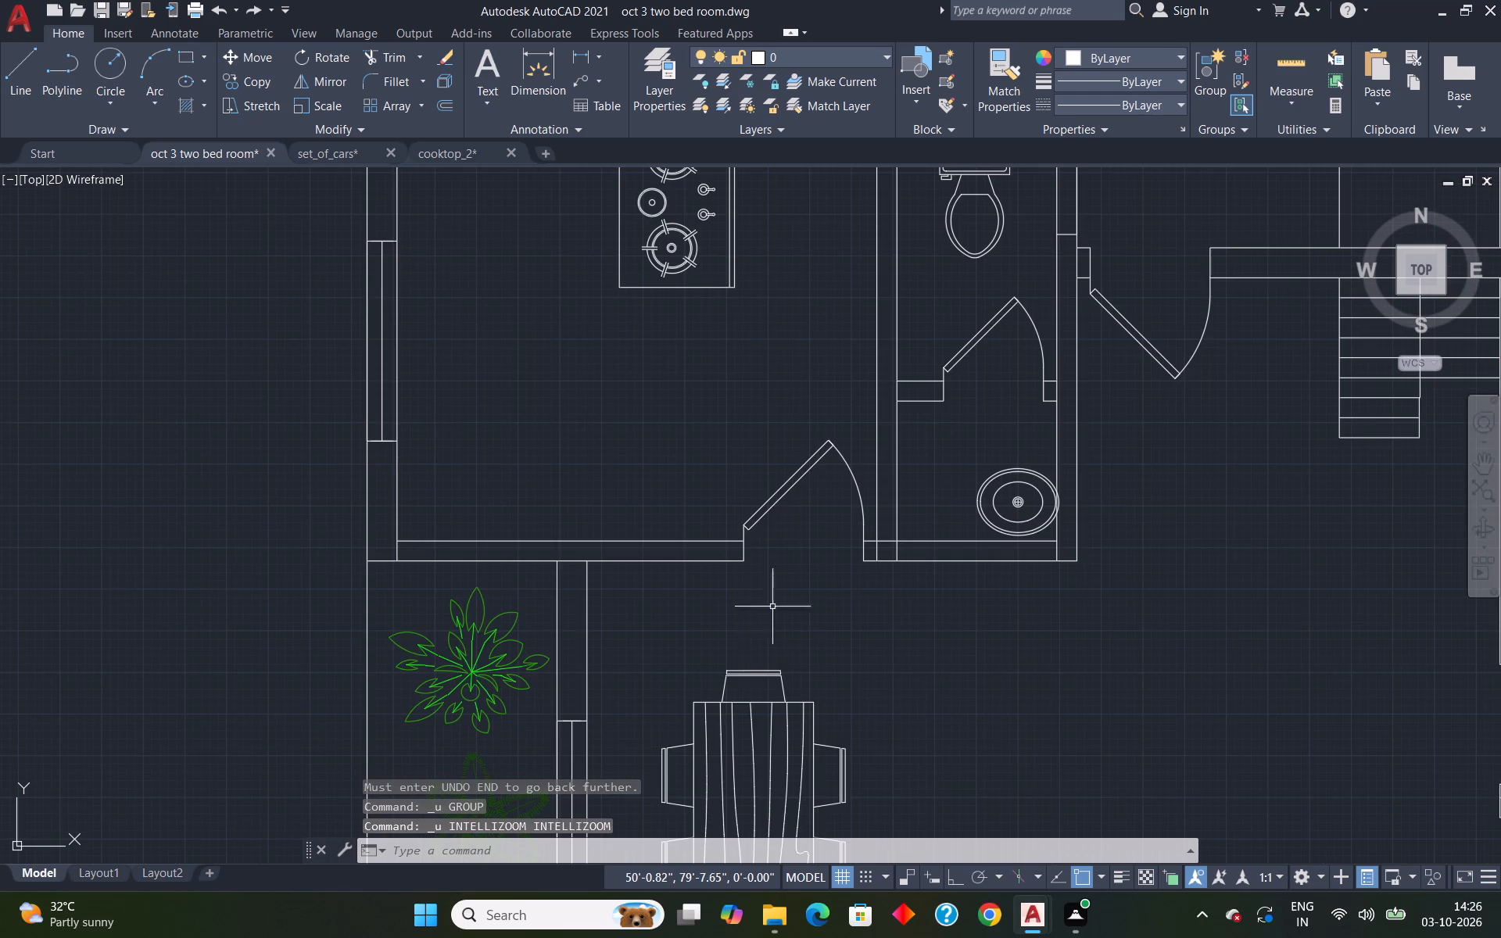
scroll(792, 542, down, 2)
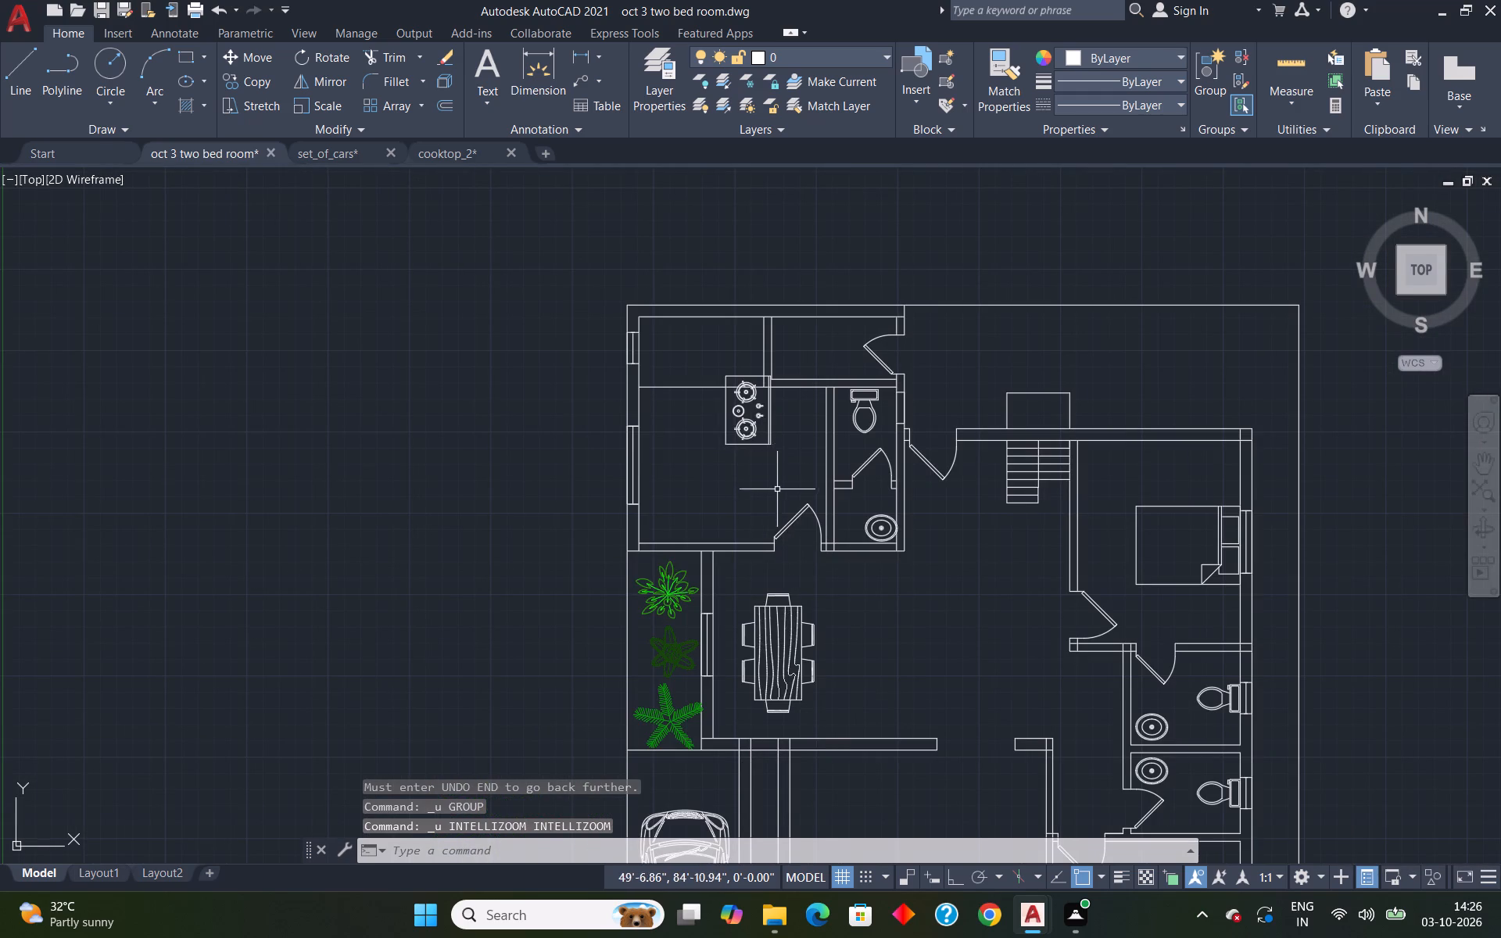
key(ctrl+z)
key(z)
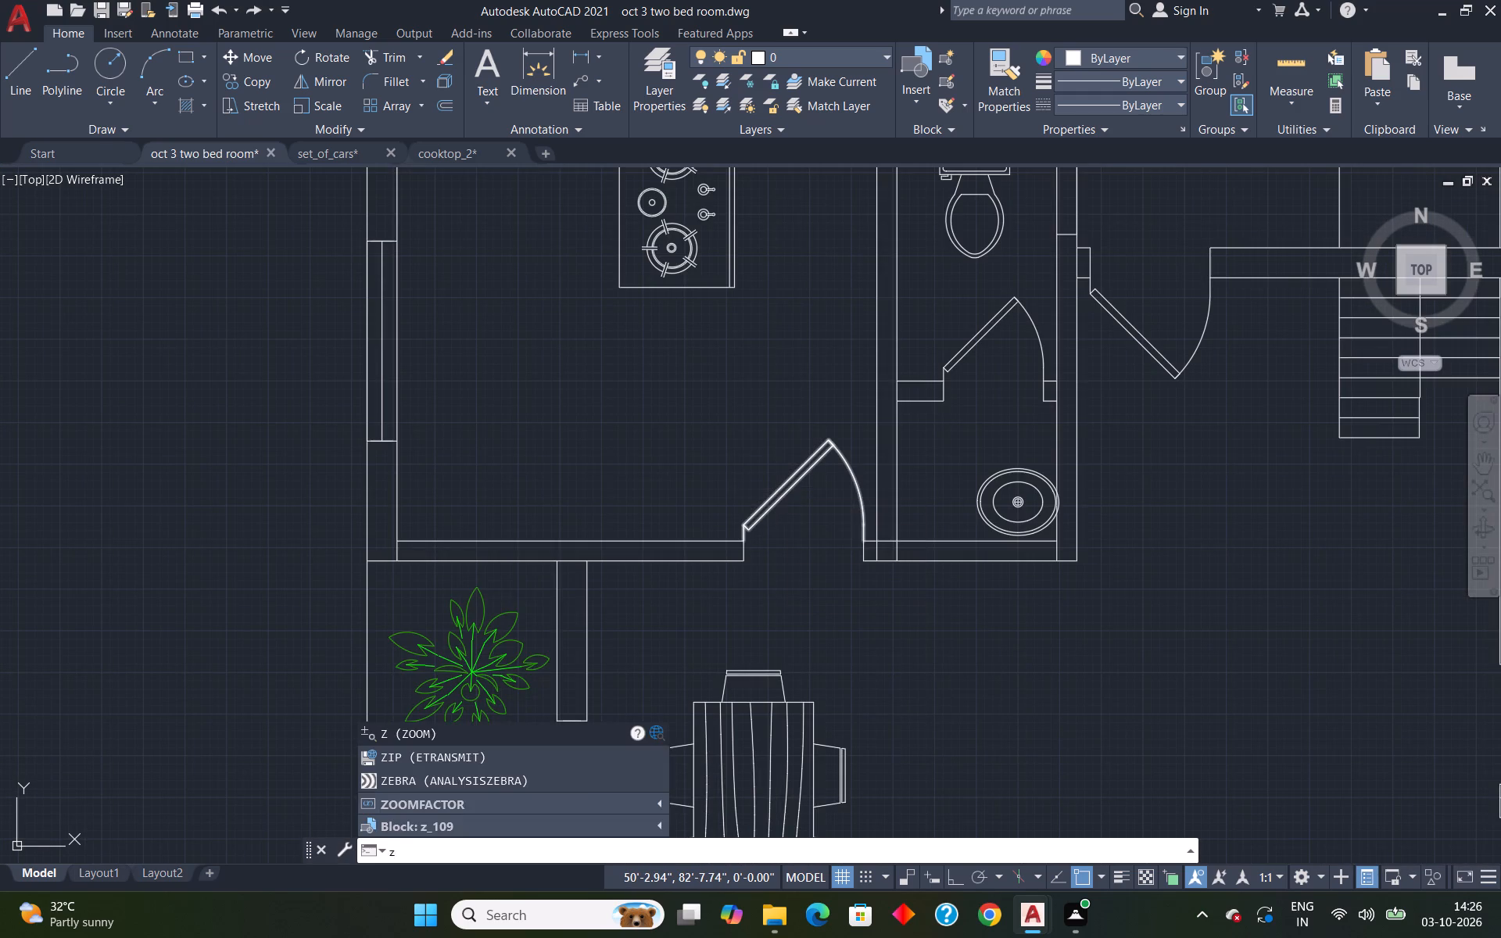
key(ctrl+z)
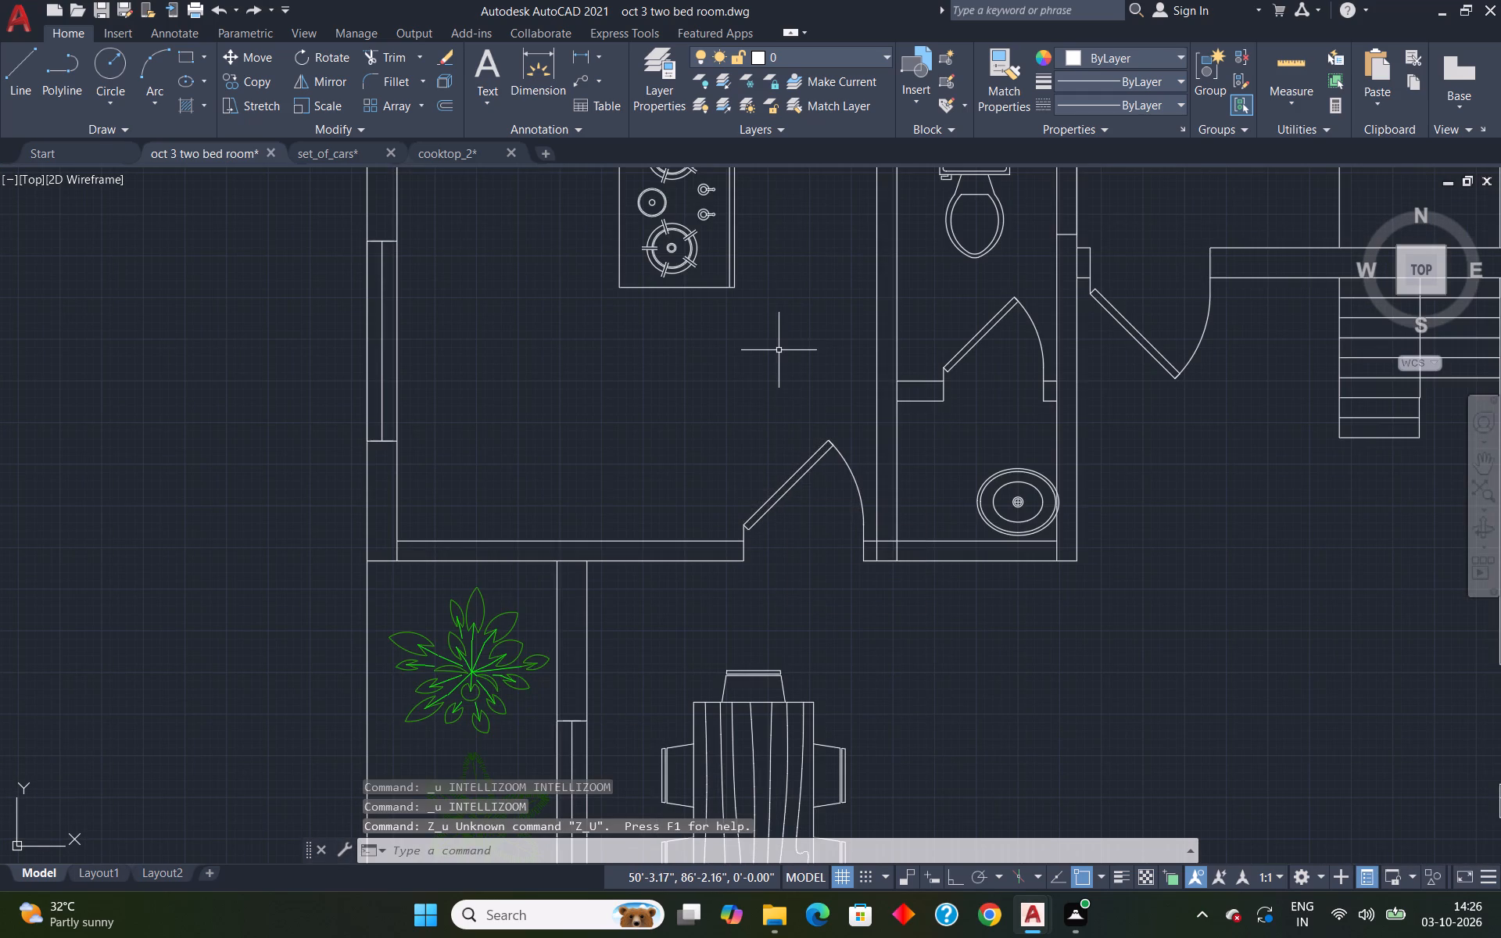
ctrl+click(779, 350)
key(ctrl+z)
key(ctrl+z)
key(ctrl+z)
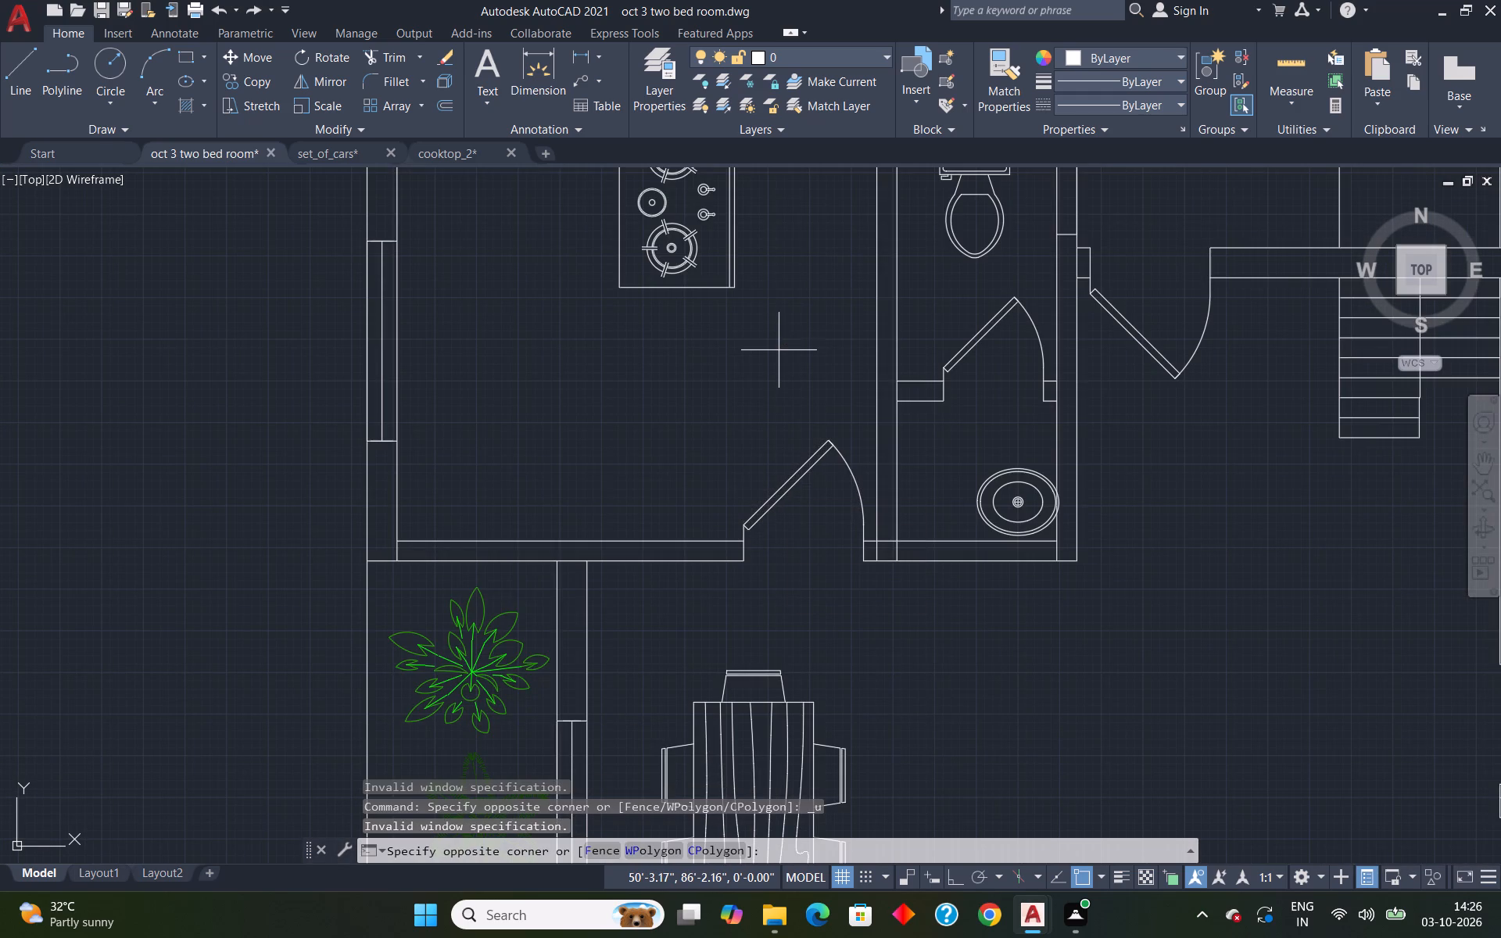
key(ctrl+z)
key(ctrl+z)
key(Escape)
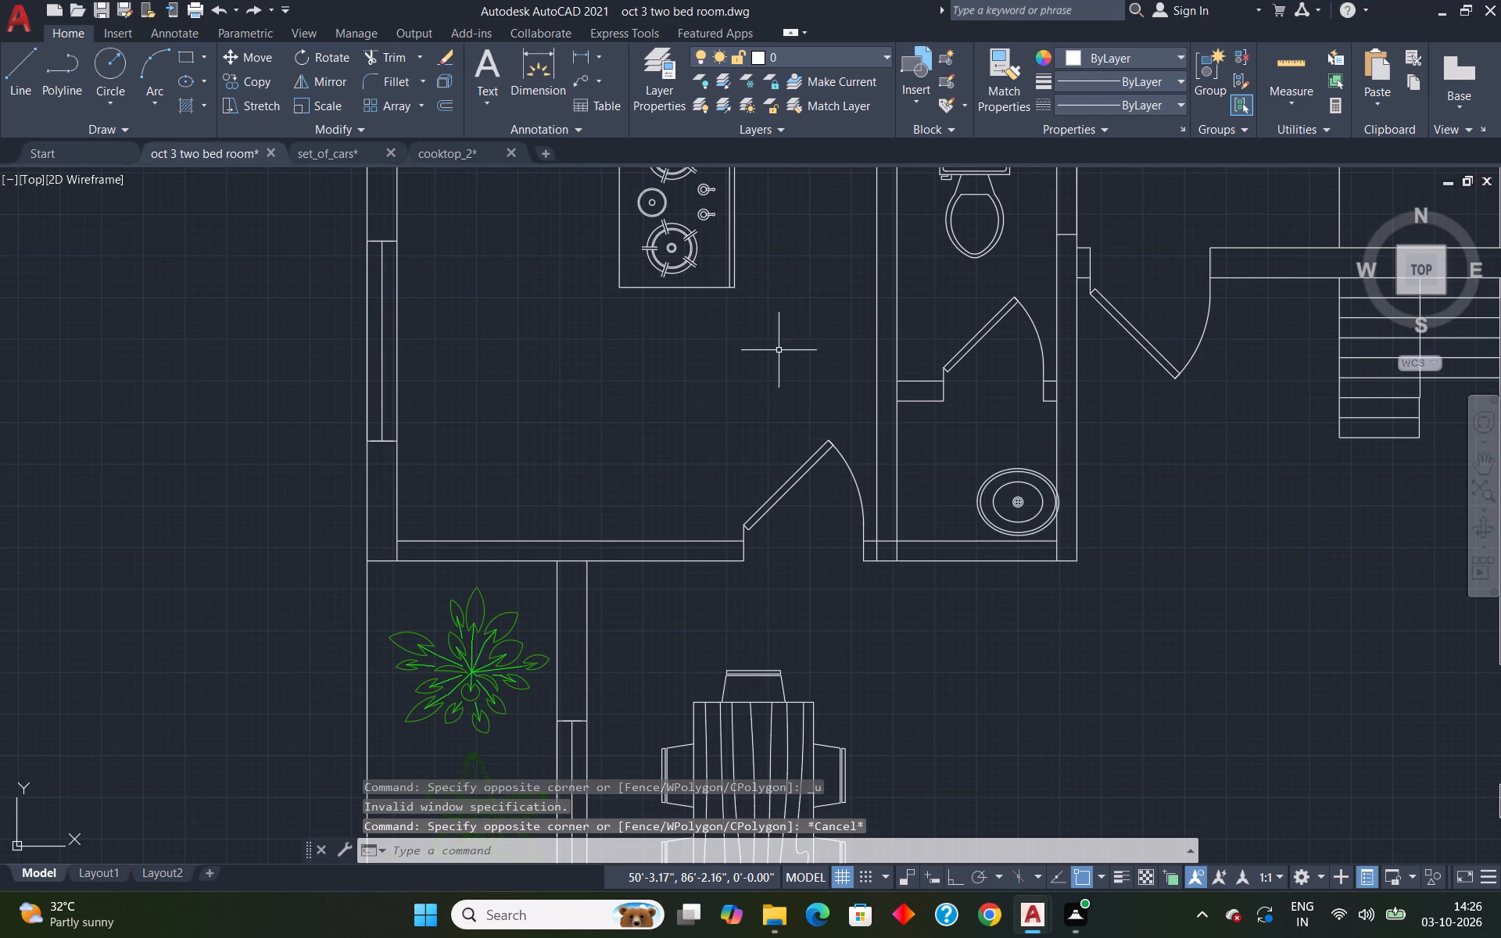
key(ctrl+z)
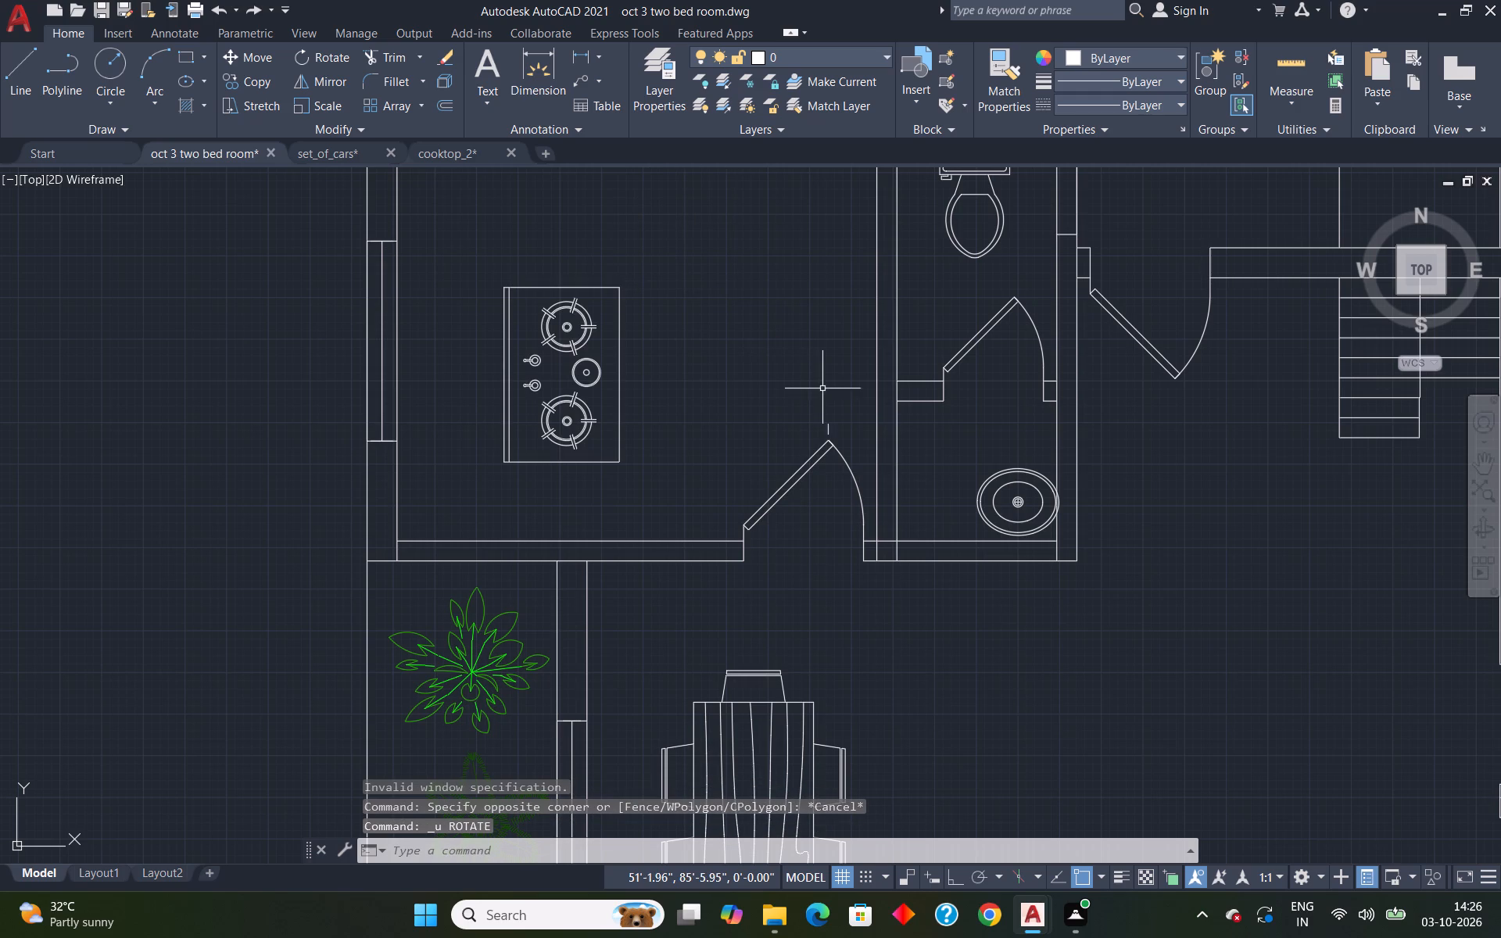
Move the whole cooktop from its southeast corner straight out to the open area west of the house.
scroll(569, 316, up, 2)
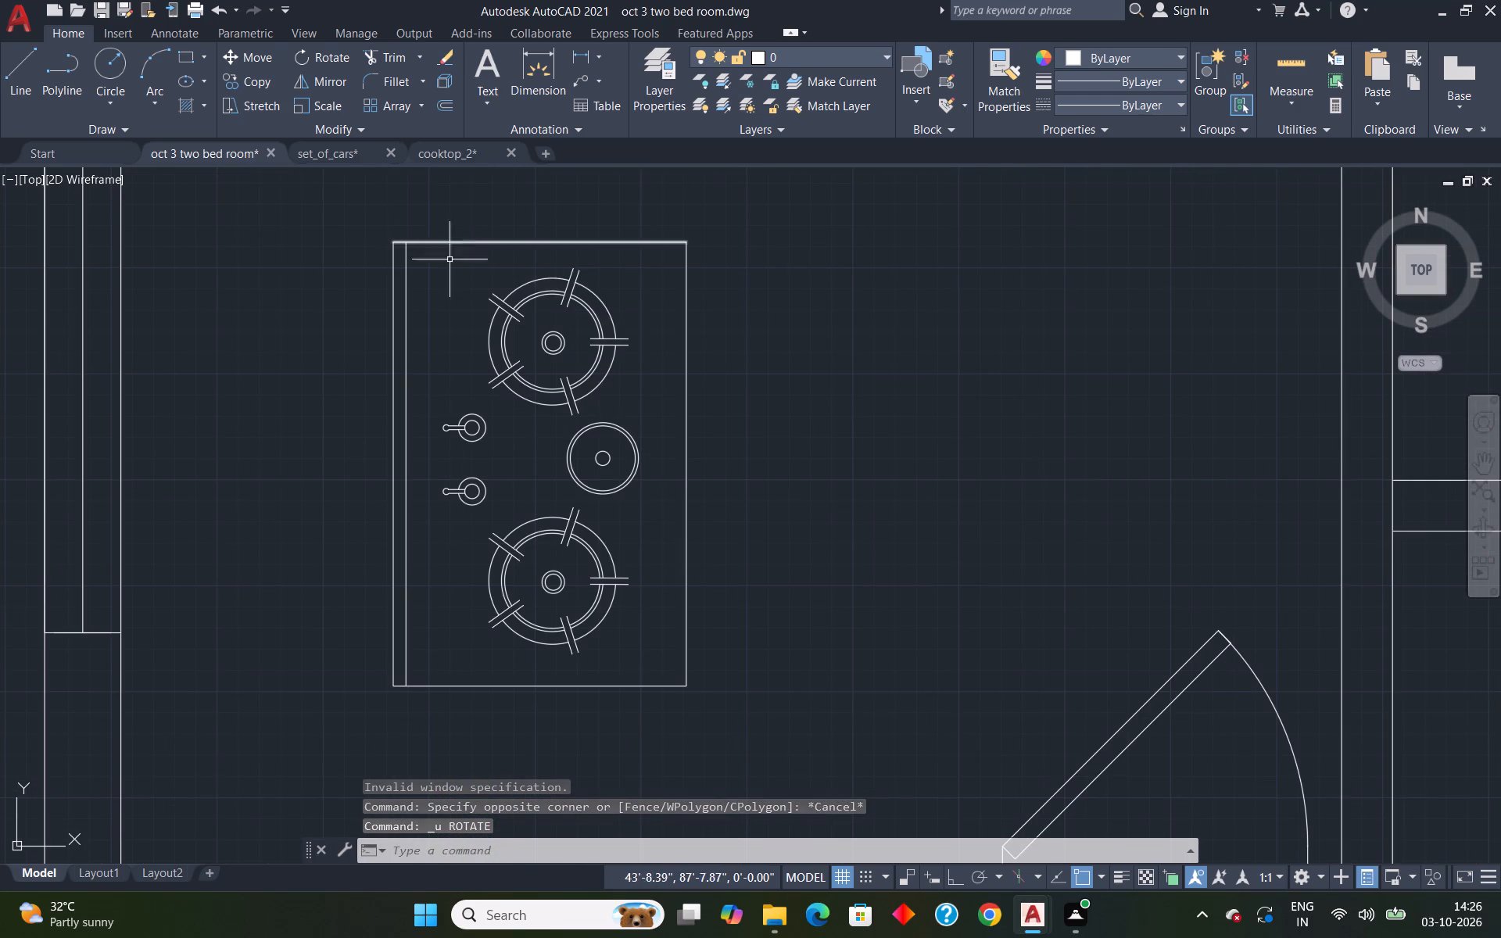
scroll(486, 270, down, 3)
click(600, 231)
click(435, 392)
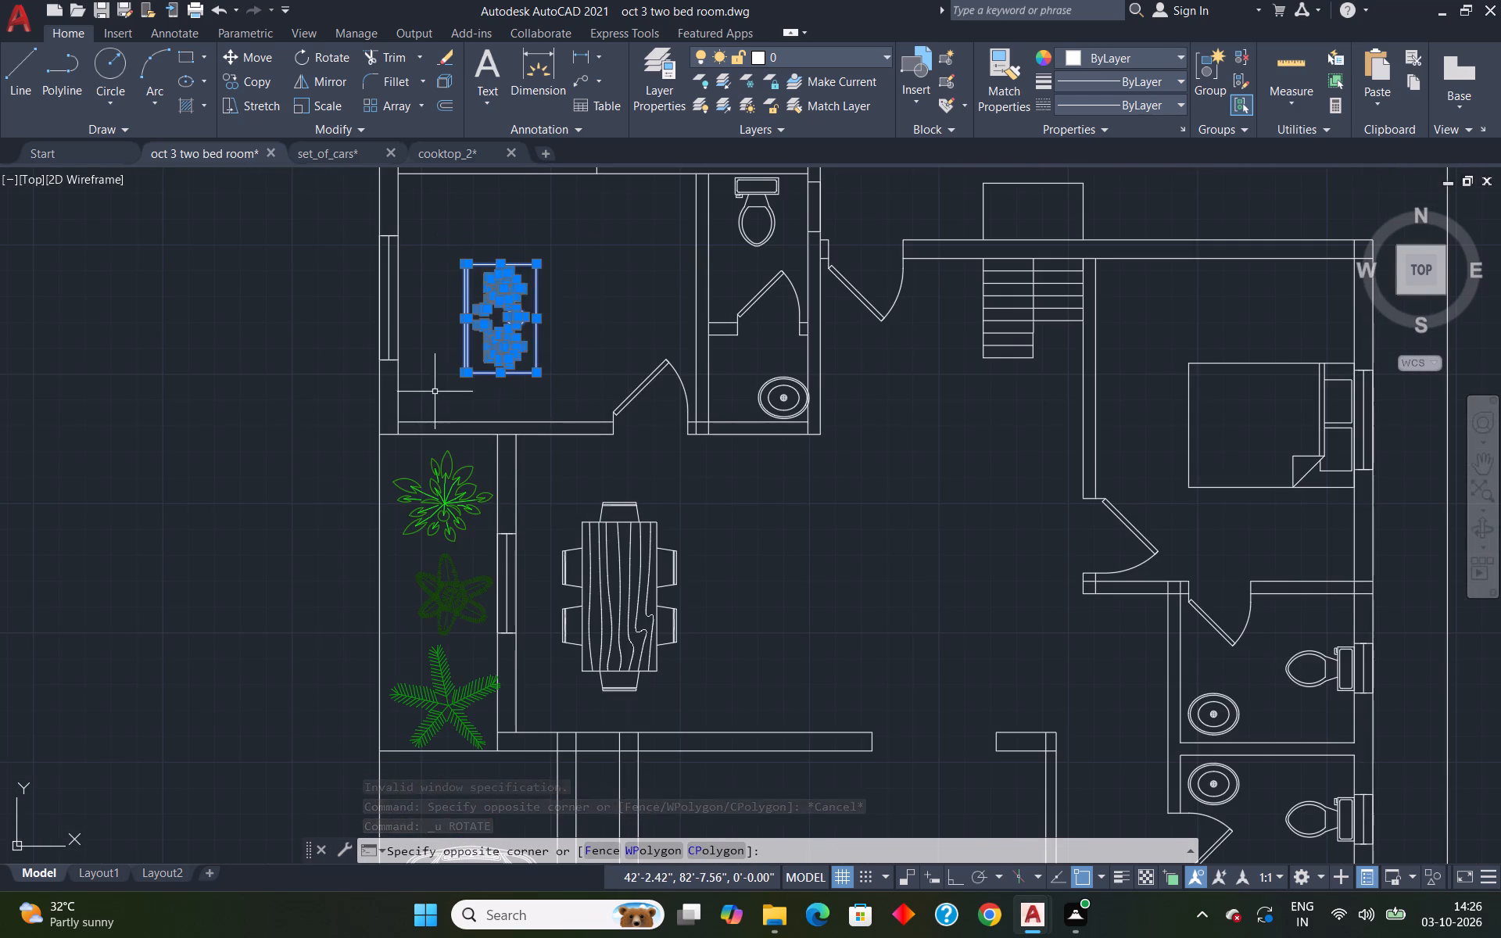
key(m)
key(Return)
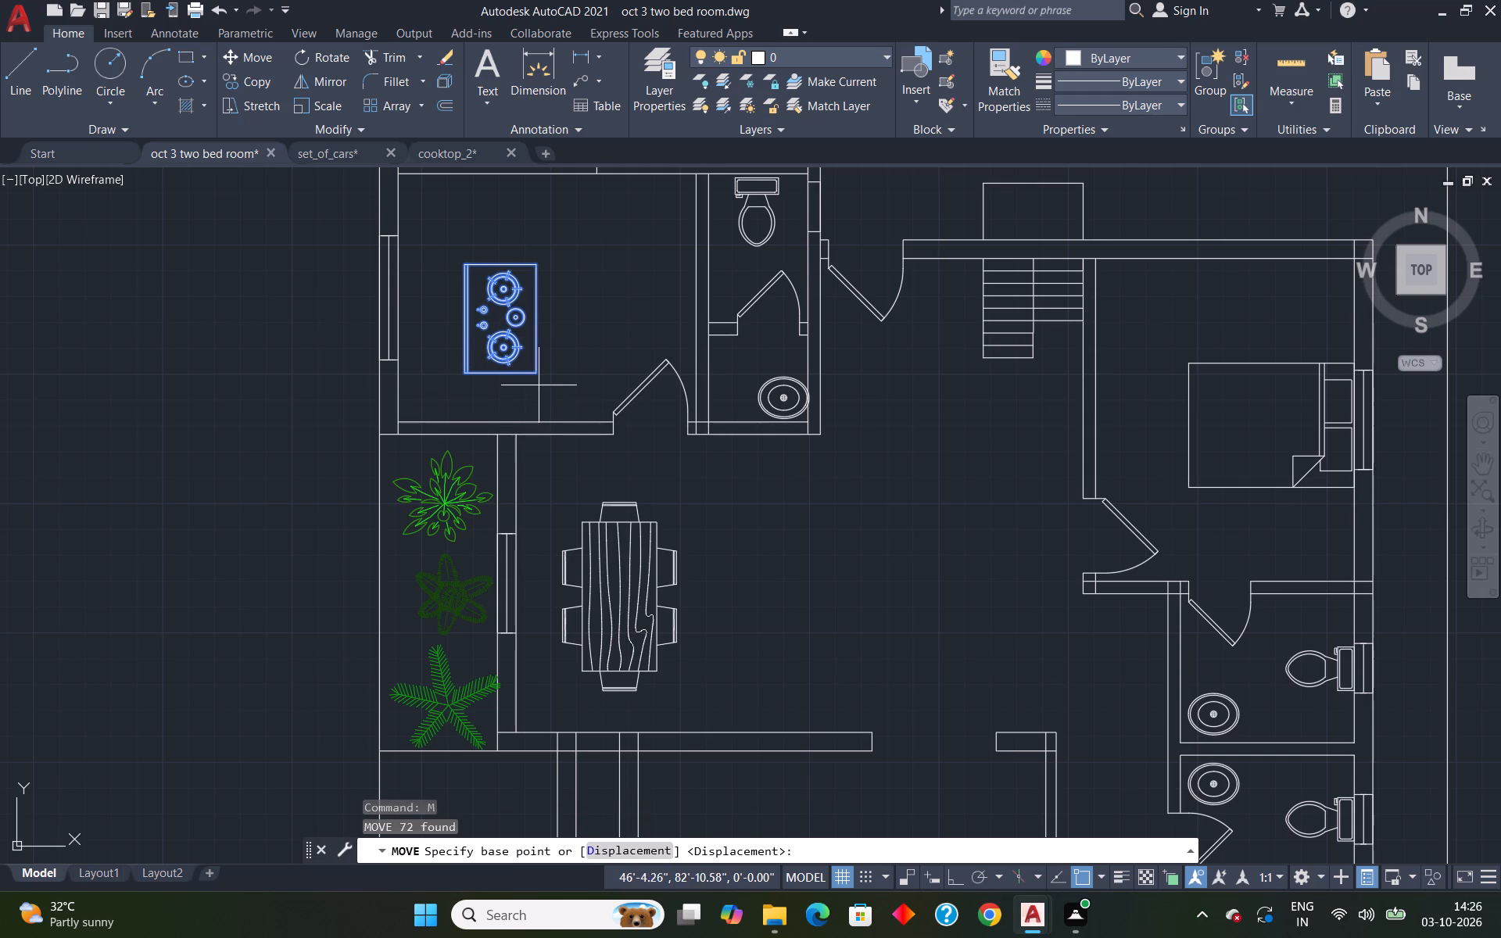
click(537, 374)
click(149, 381)
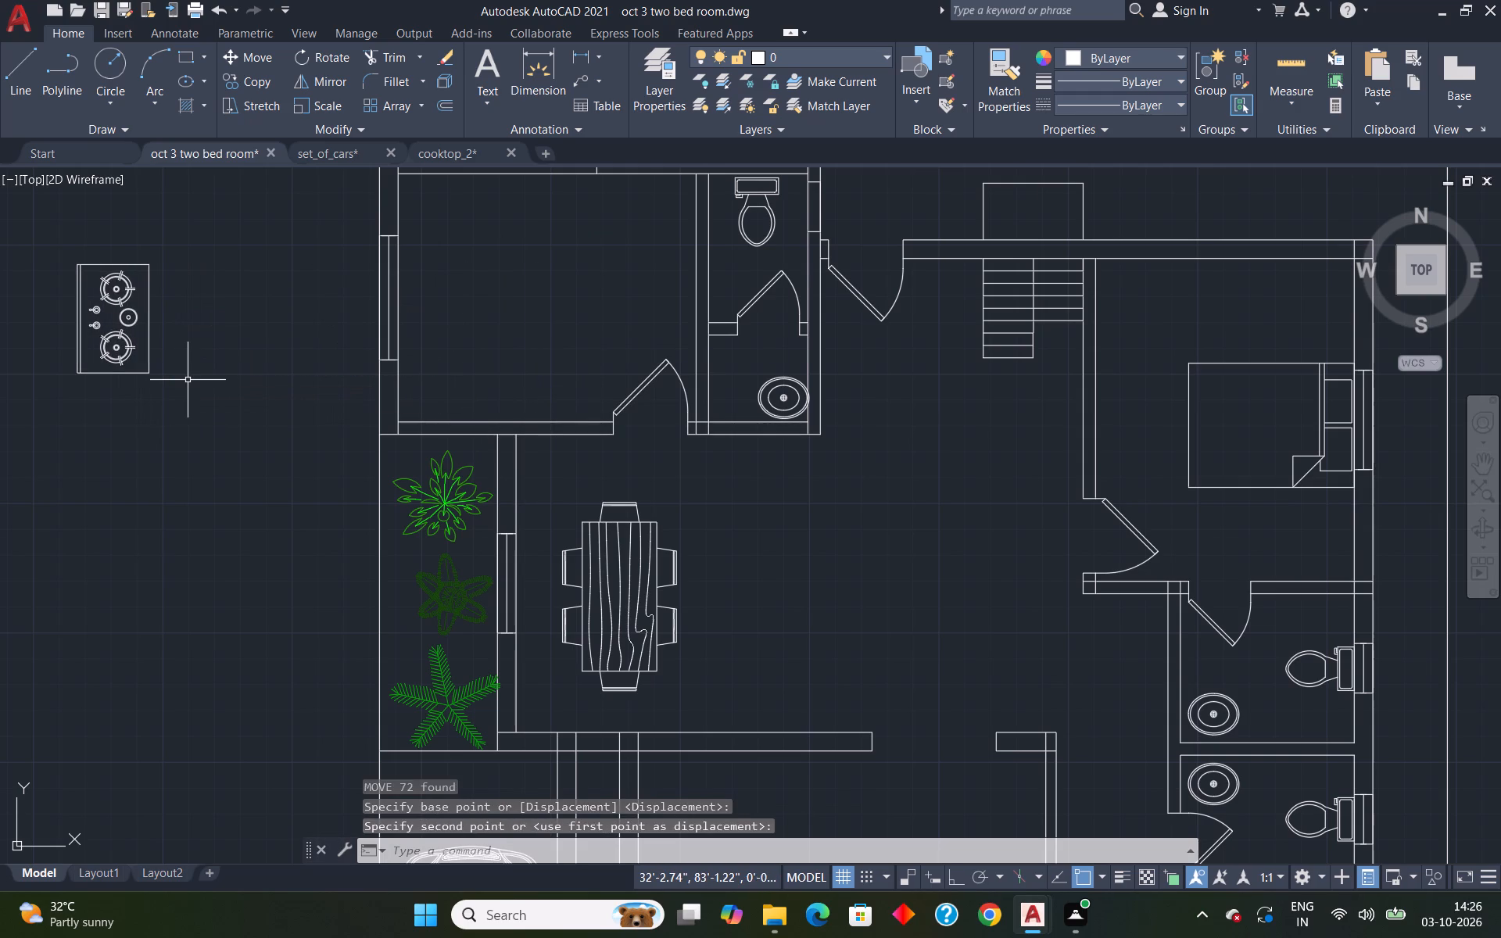
key(Escape)
Rotate the whole cooktop 180° about its northeast corner with ortho on.
click(210, 231)
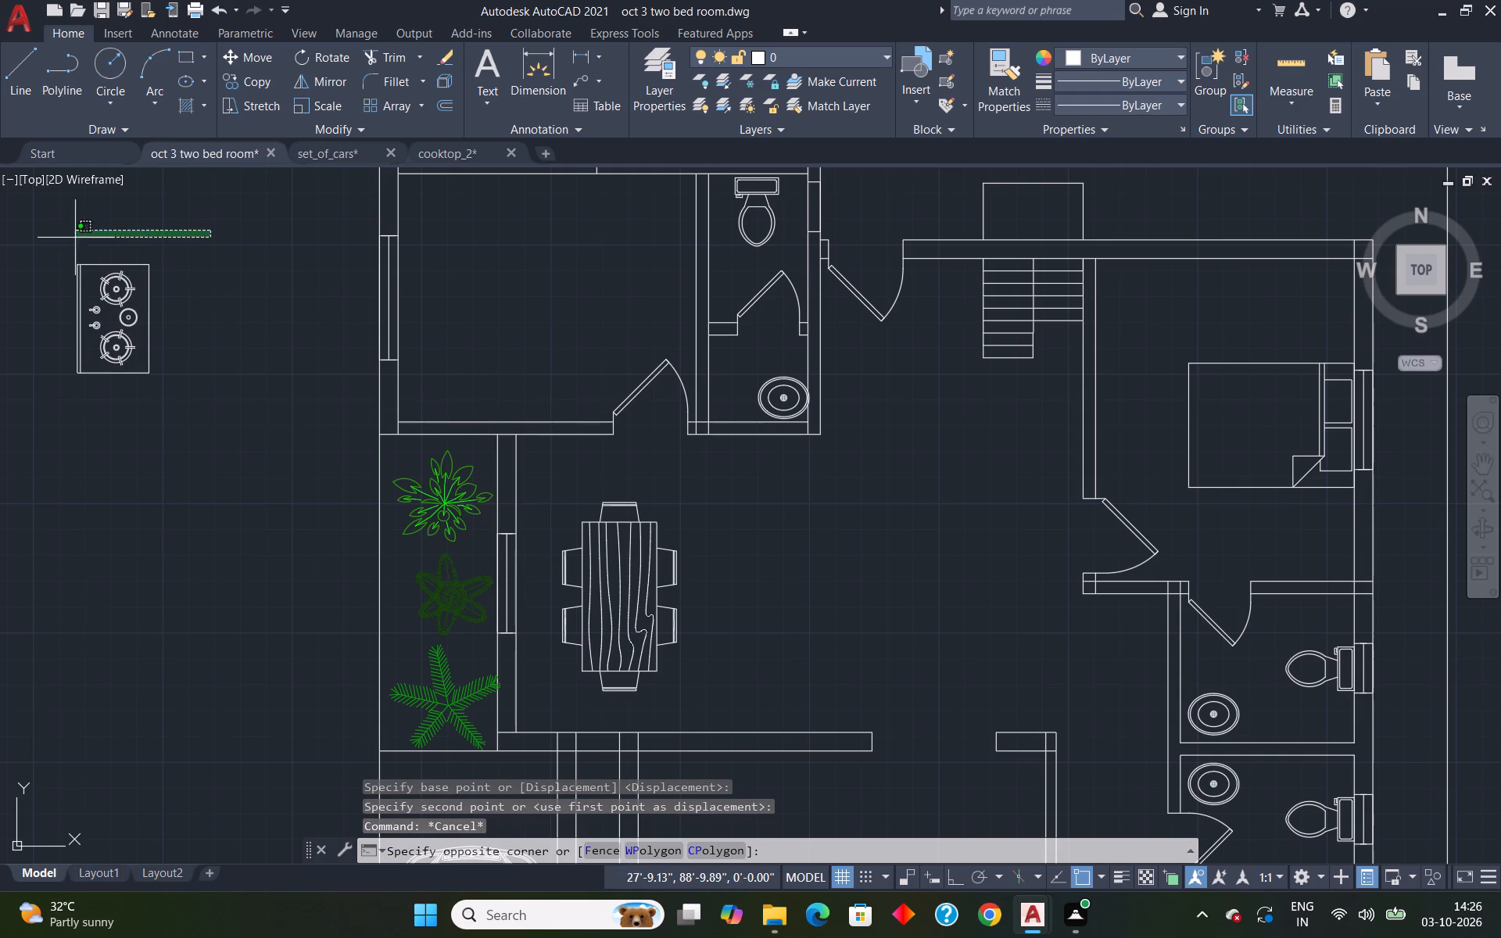
click(69, 414)
key(r)
key(o)
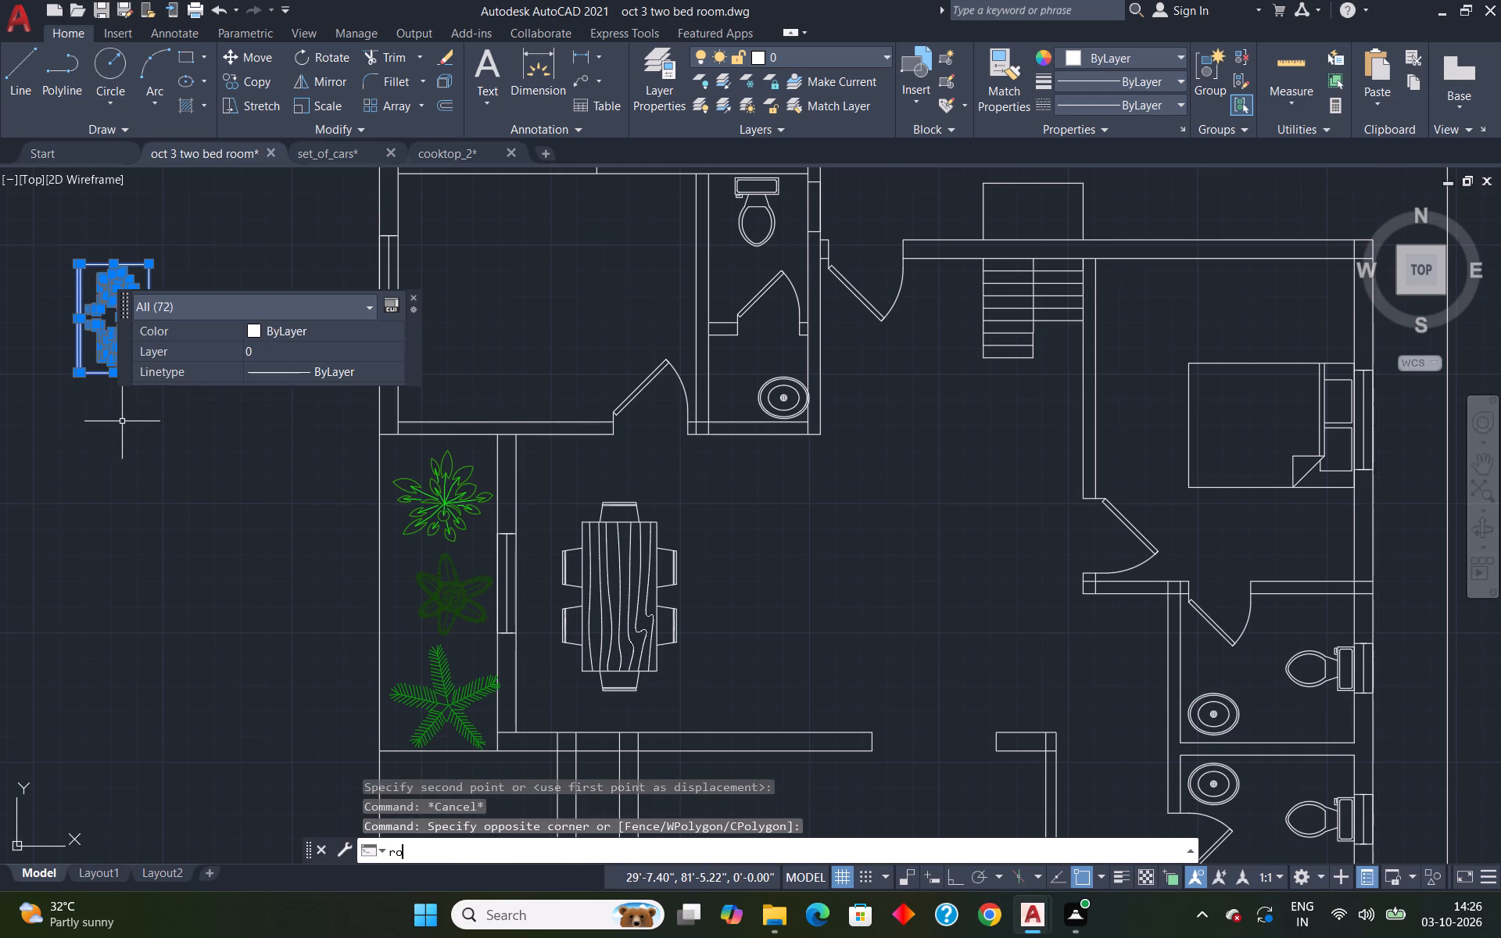
key(Return)
click(145, 264)
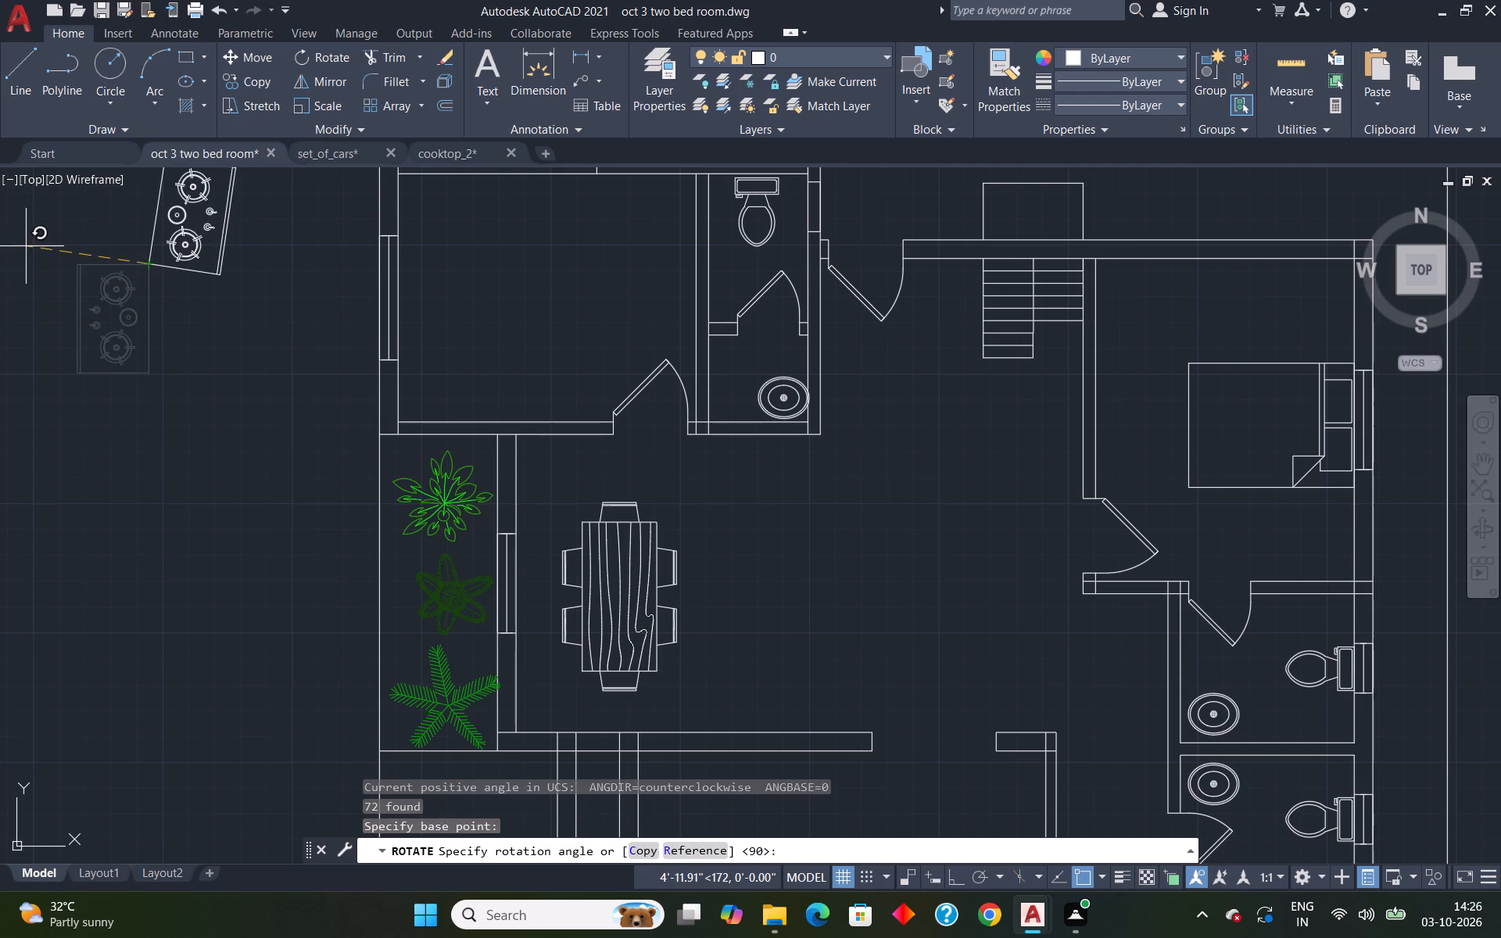
key(F8)
click(43, 261)
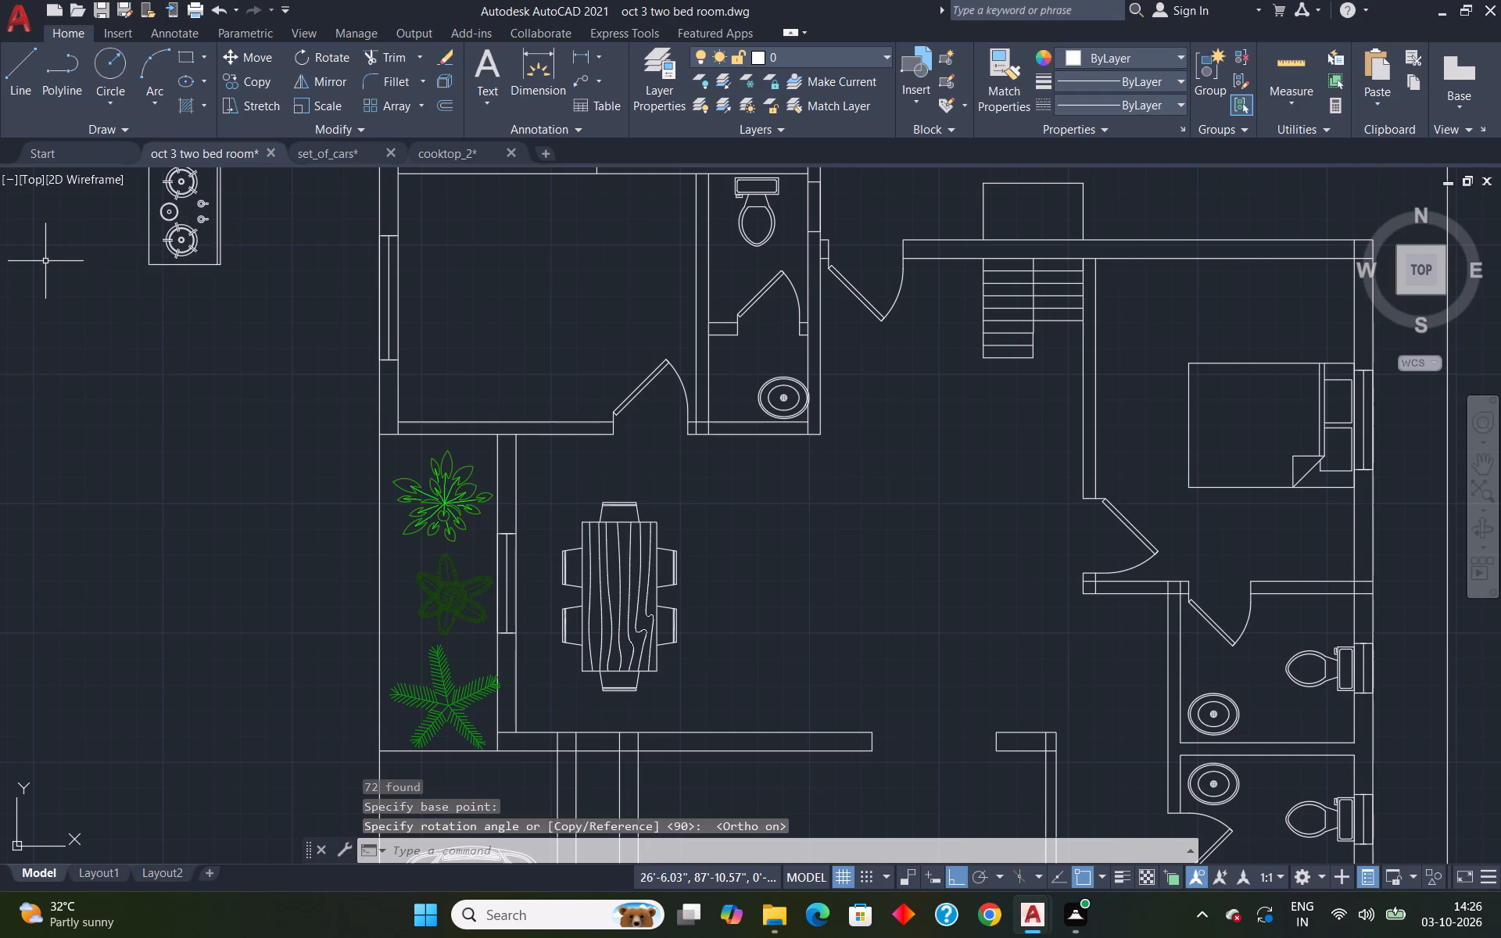
Move the cooktop by its southwest corner, with ortho off, to the inner southwest corner of the room north of the plants.
scroll(271, 285, down, 3)
scroll(253, 262, up, 2)
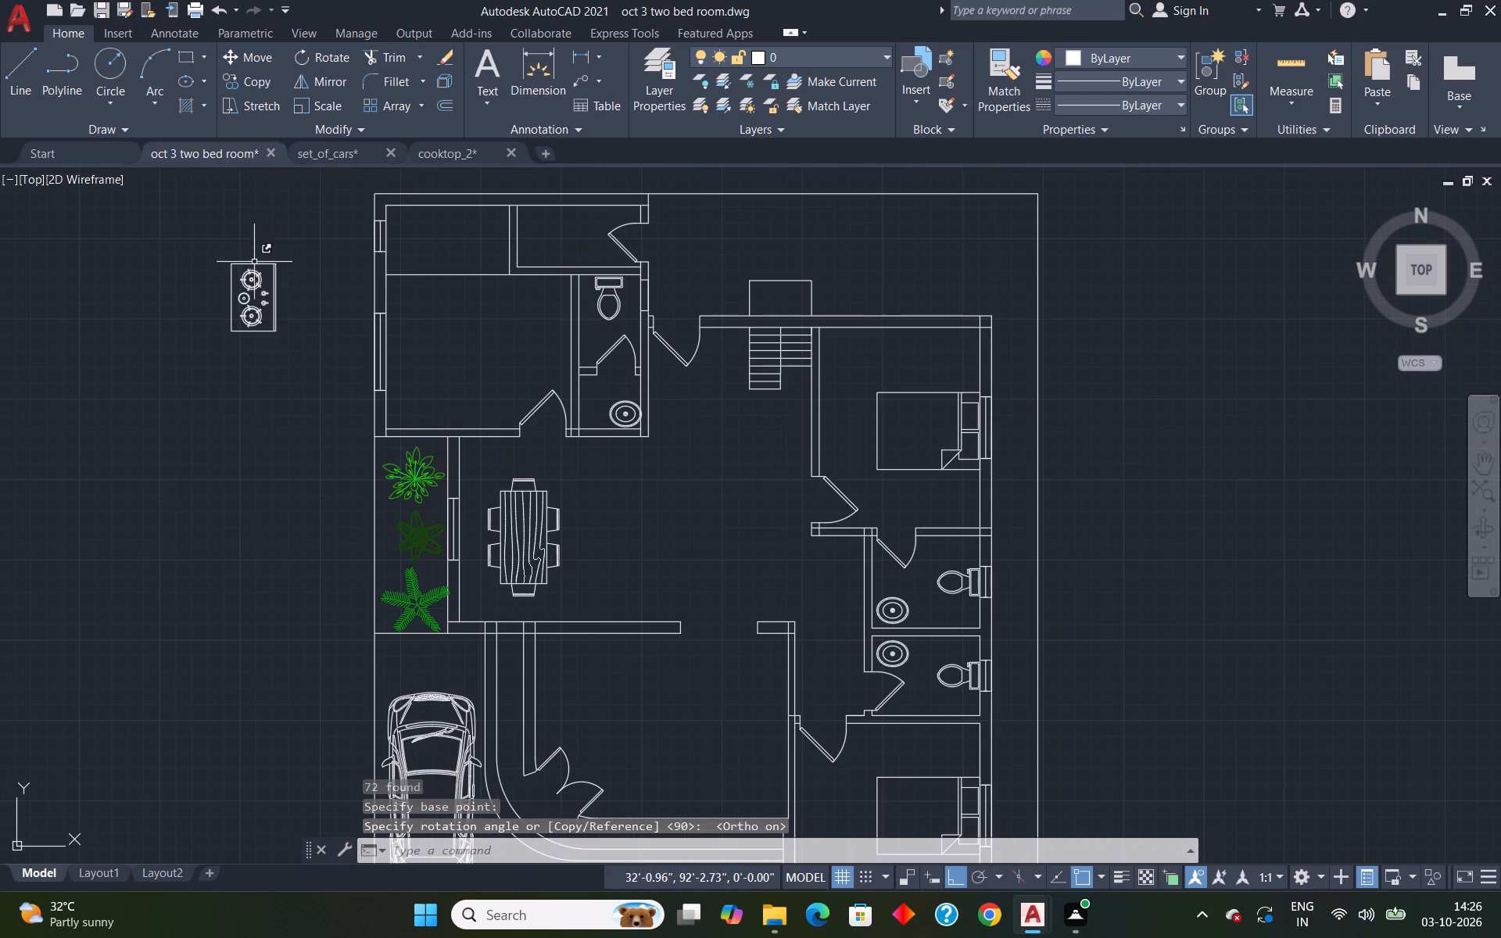
click(292, 235)
click(188, 393)
key(m)
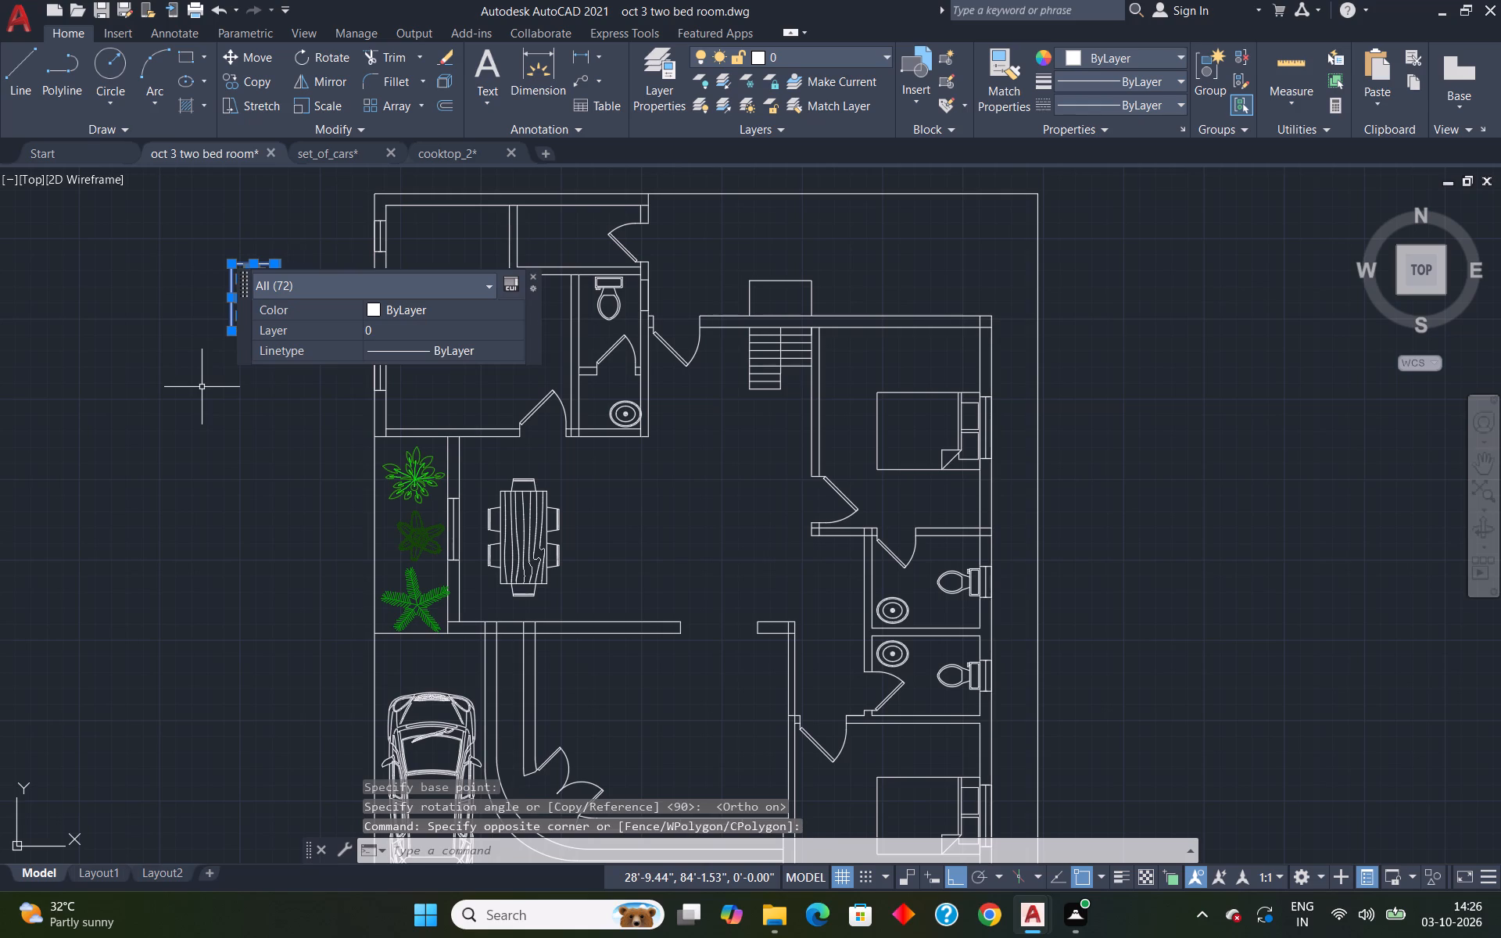
key(Return)
scroll(251, 356, up, 3)
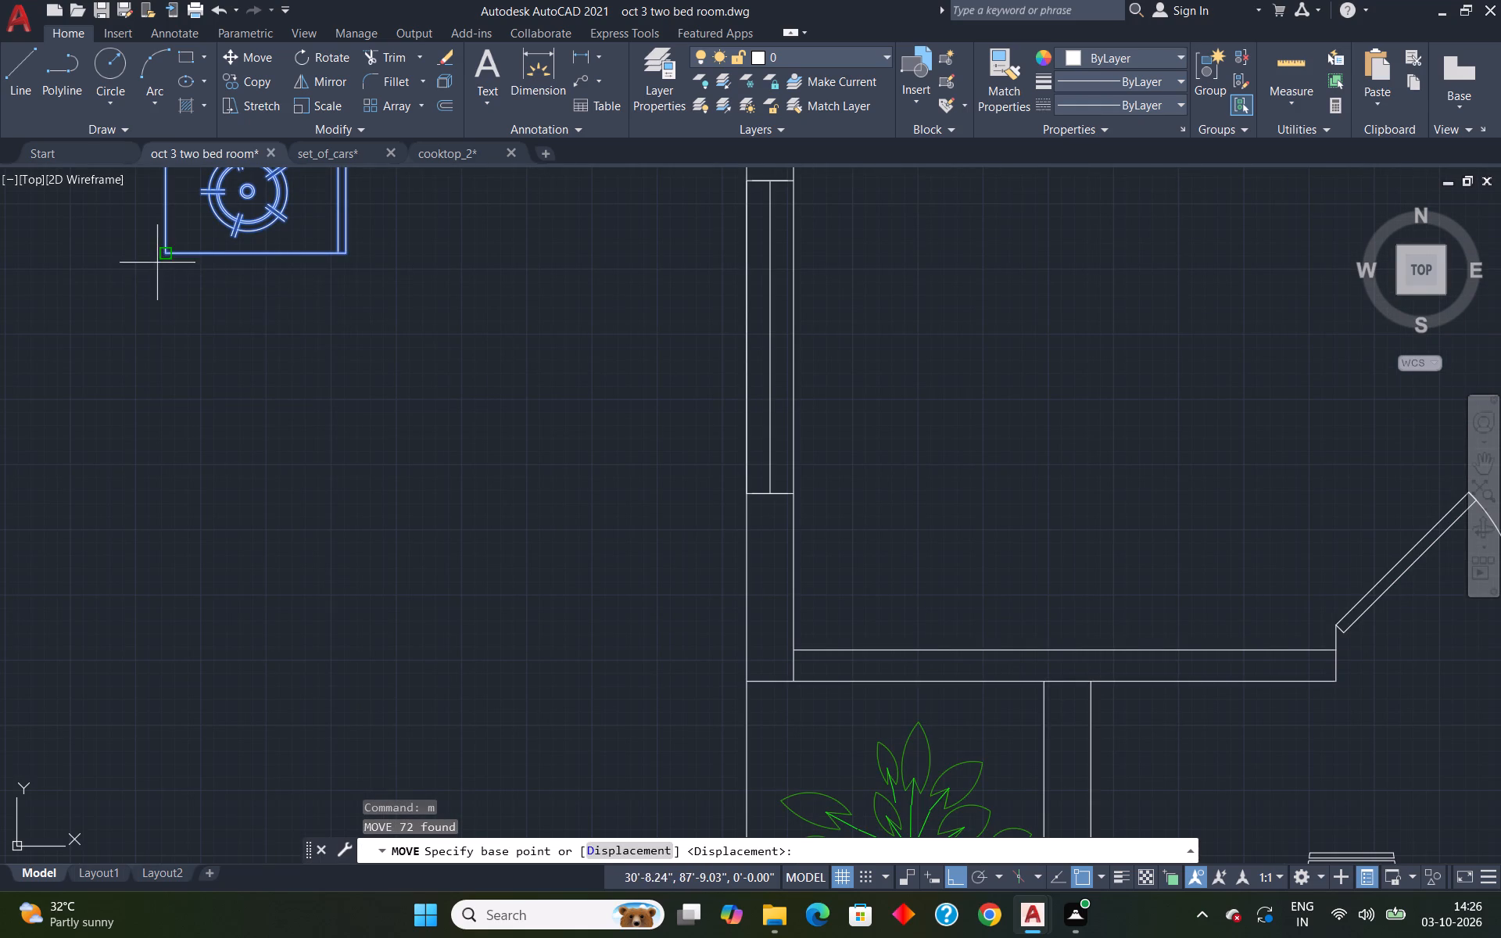
click(167, 252)
scroll(898, 489, down, 3)
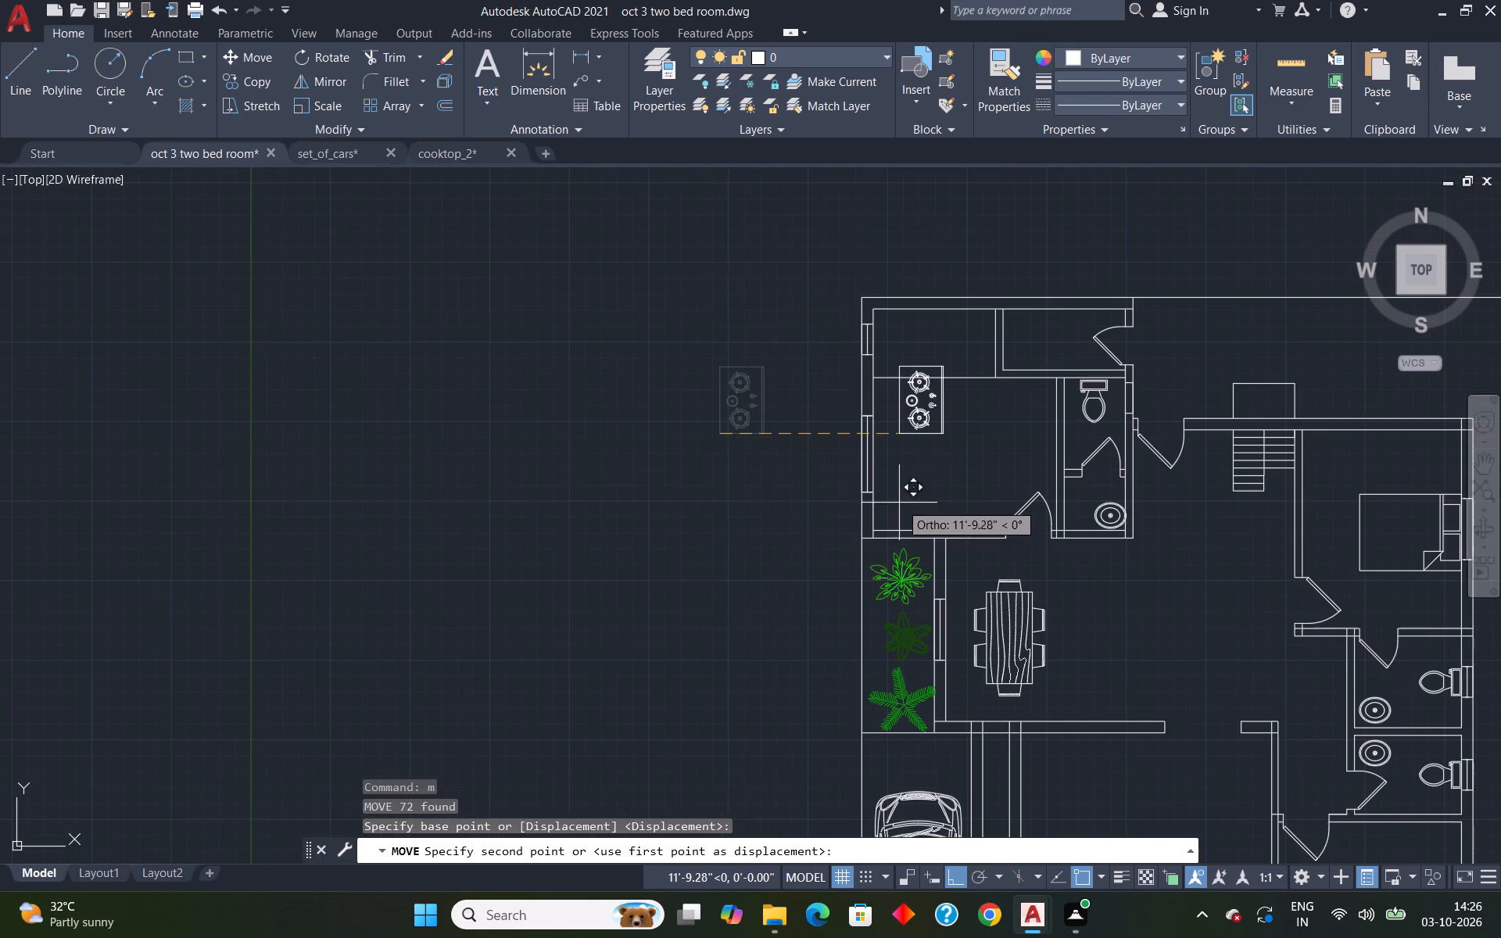
key(F8)
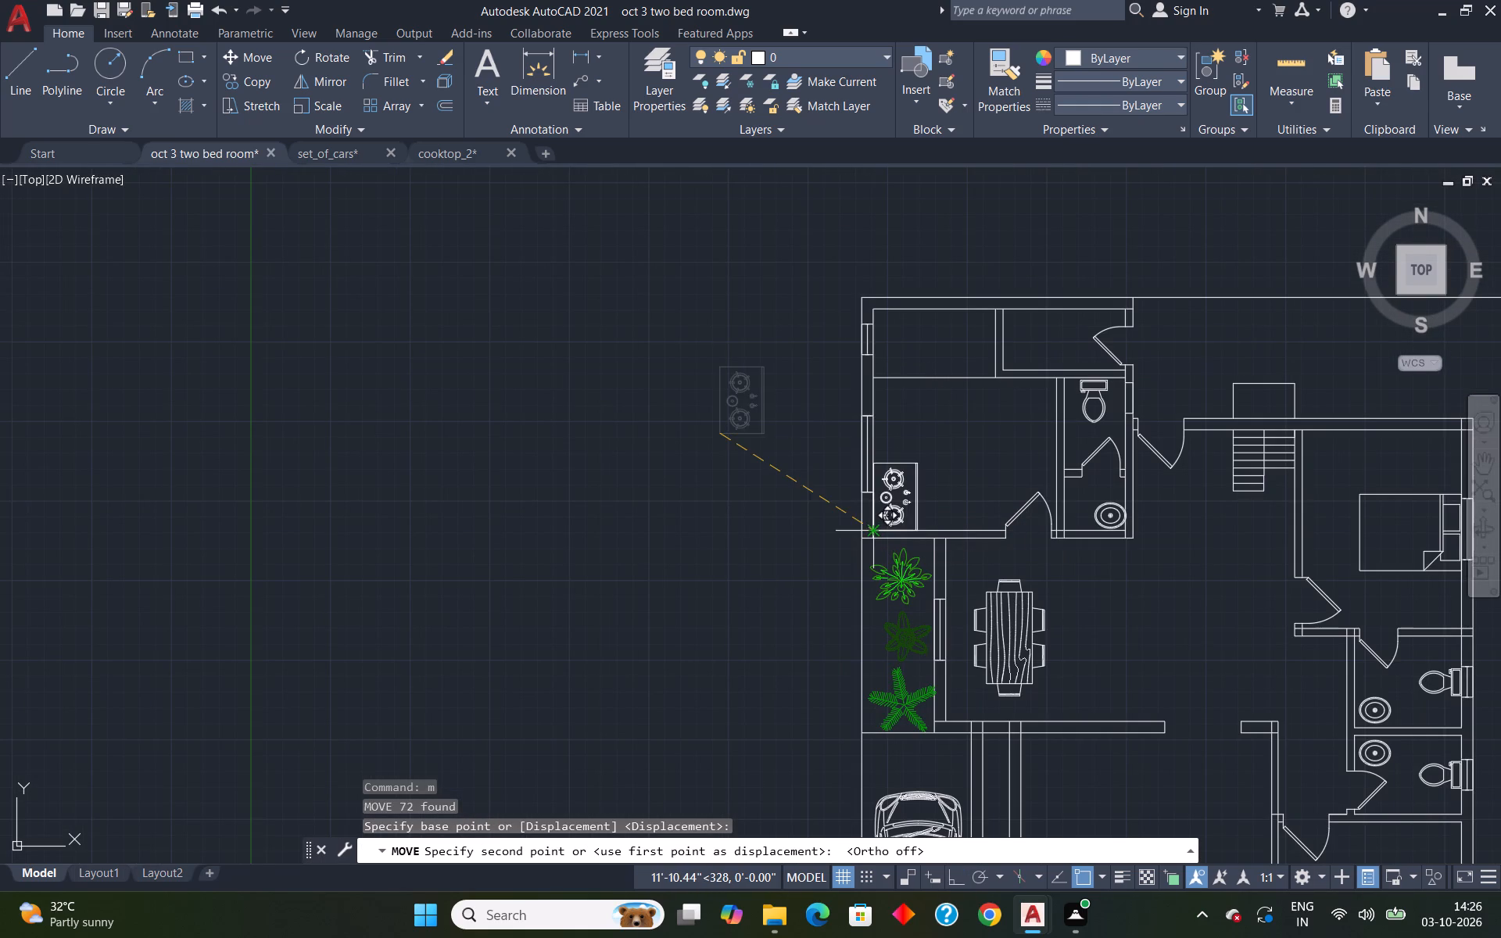
scroll(871, 523, up, 2)
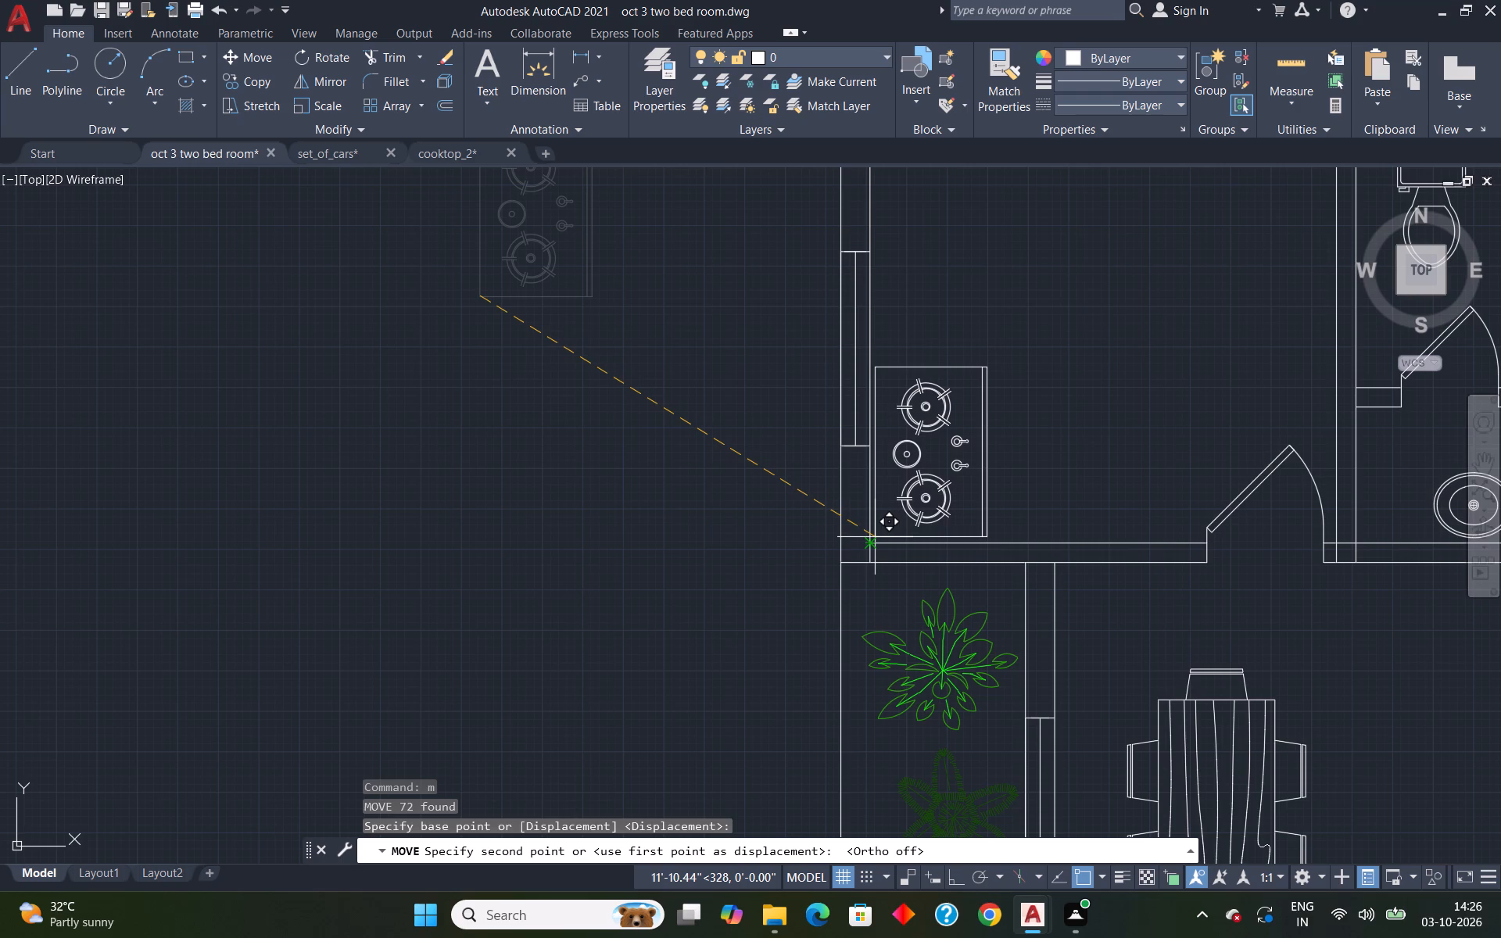
click(875, 537)
scroll(967, 489, down, 1)
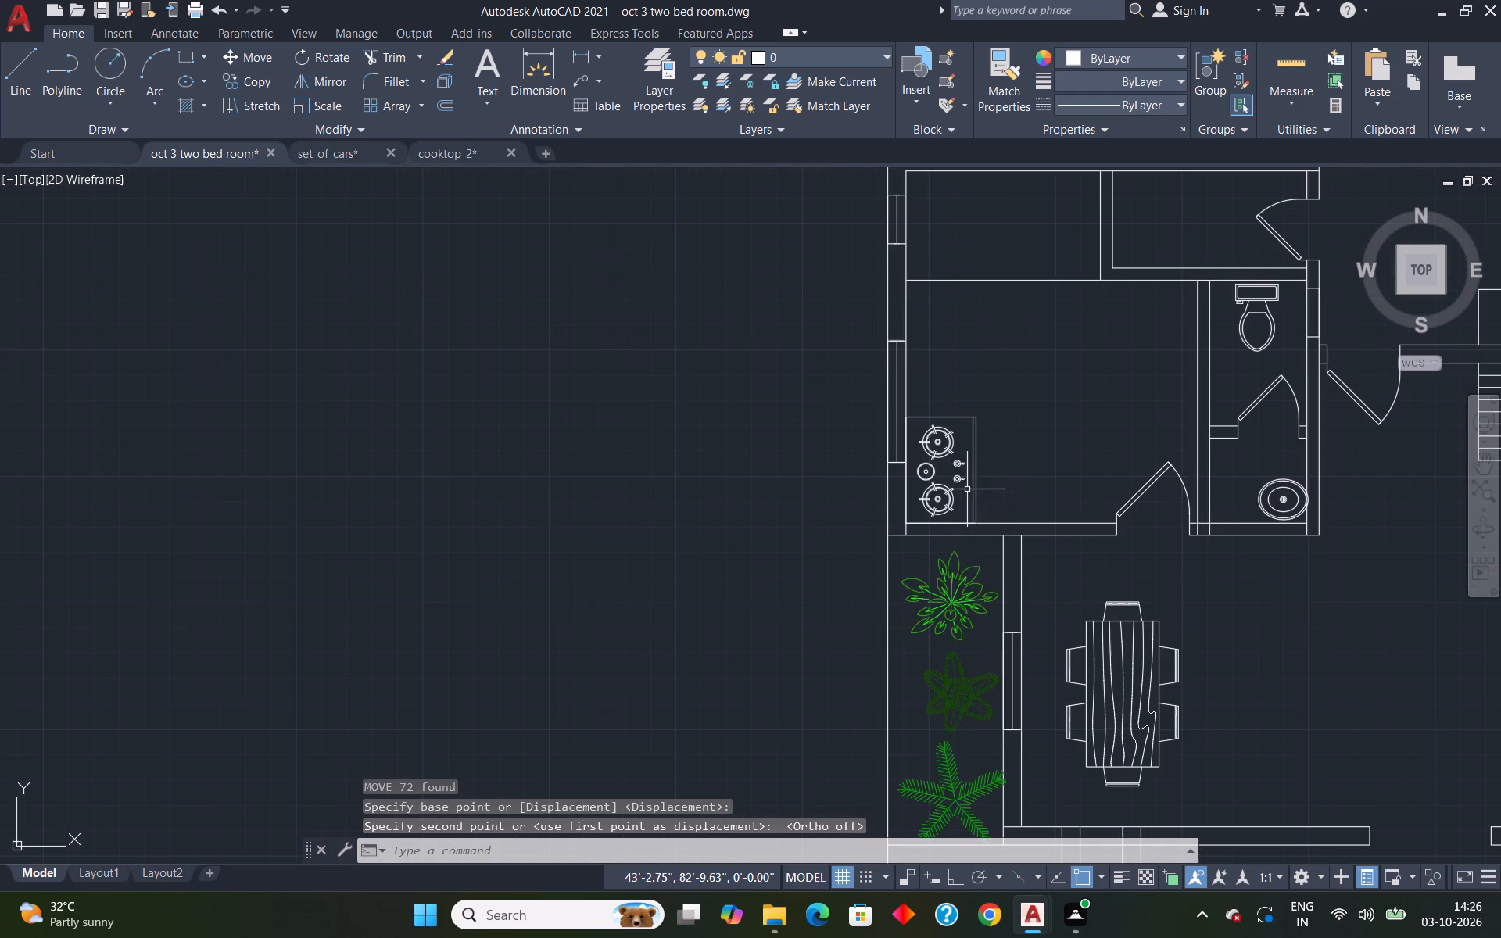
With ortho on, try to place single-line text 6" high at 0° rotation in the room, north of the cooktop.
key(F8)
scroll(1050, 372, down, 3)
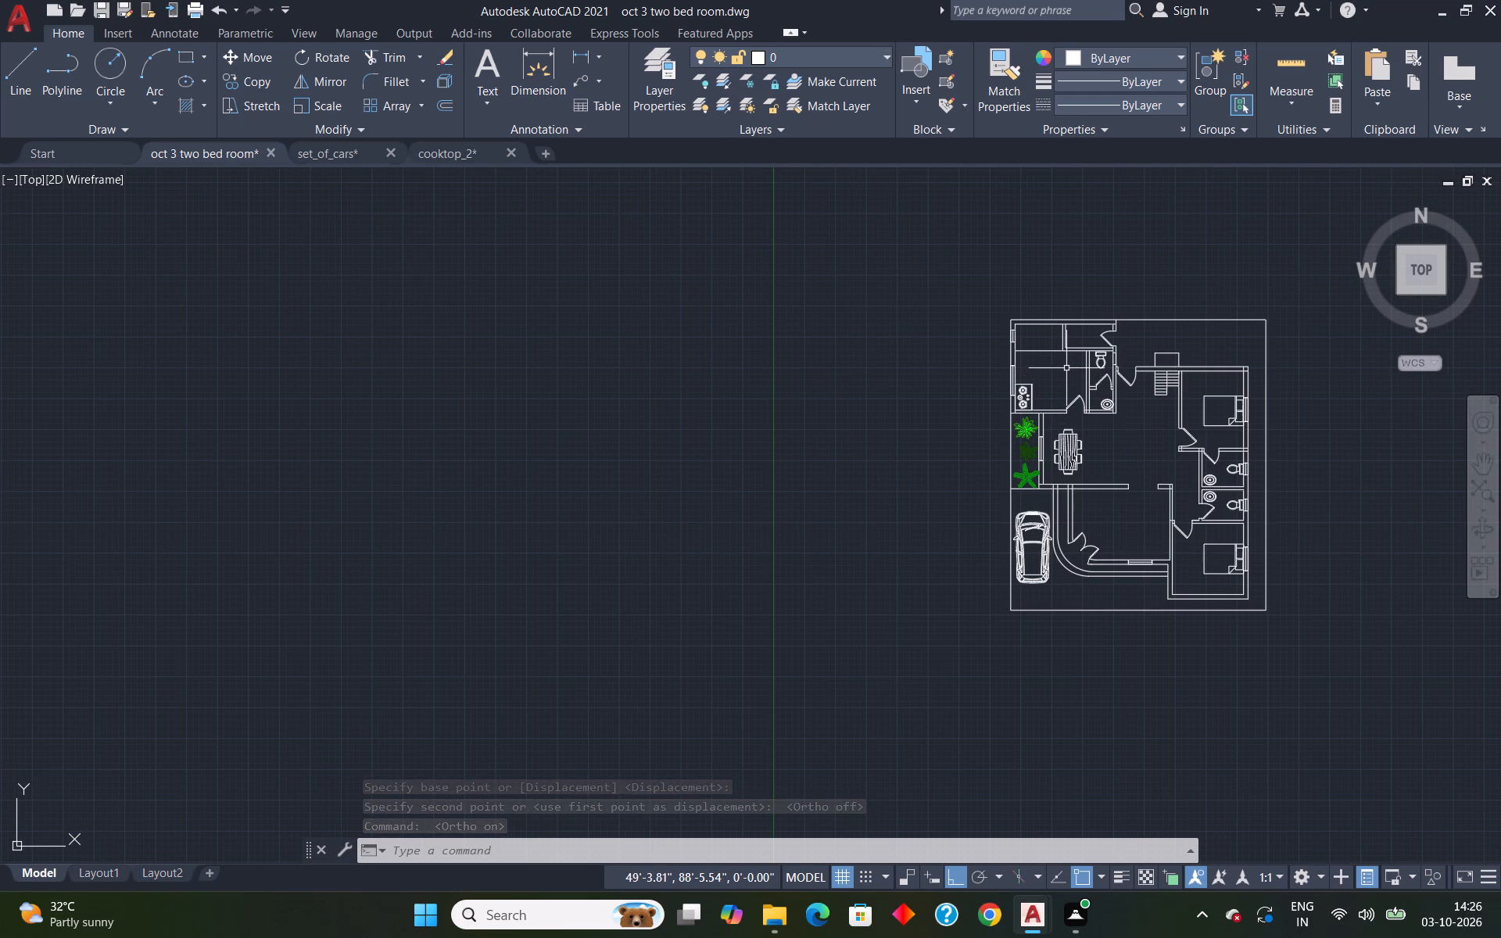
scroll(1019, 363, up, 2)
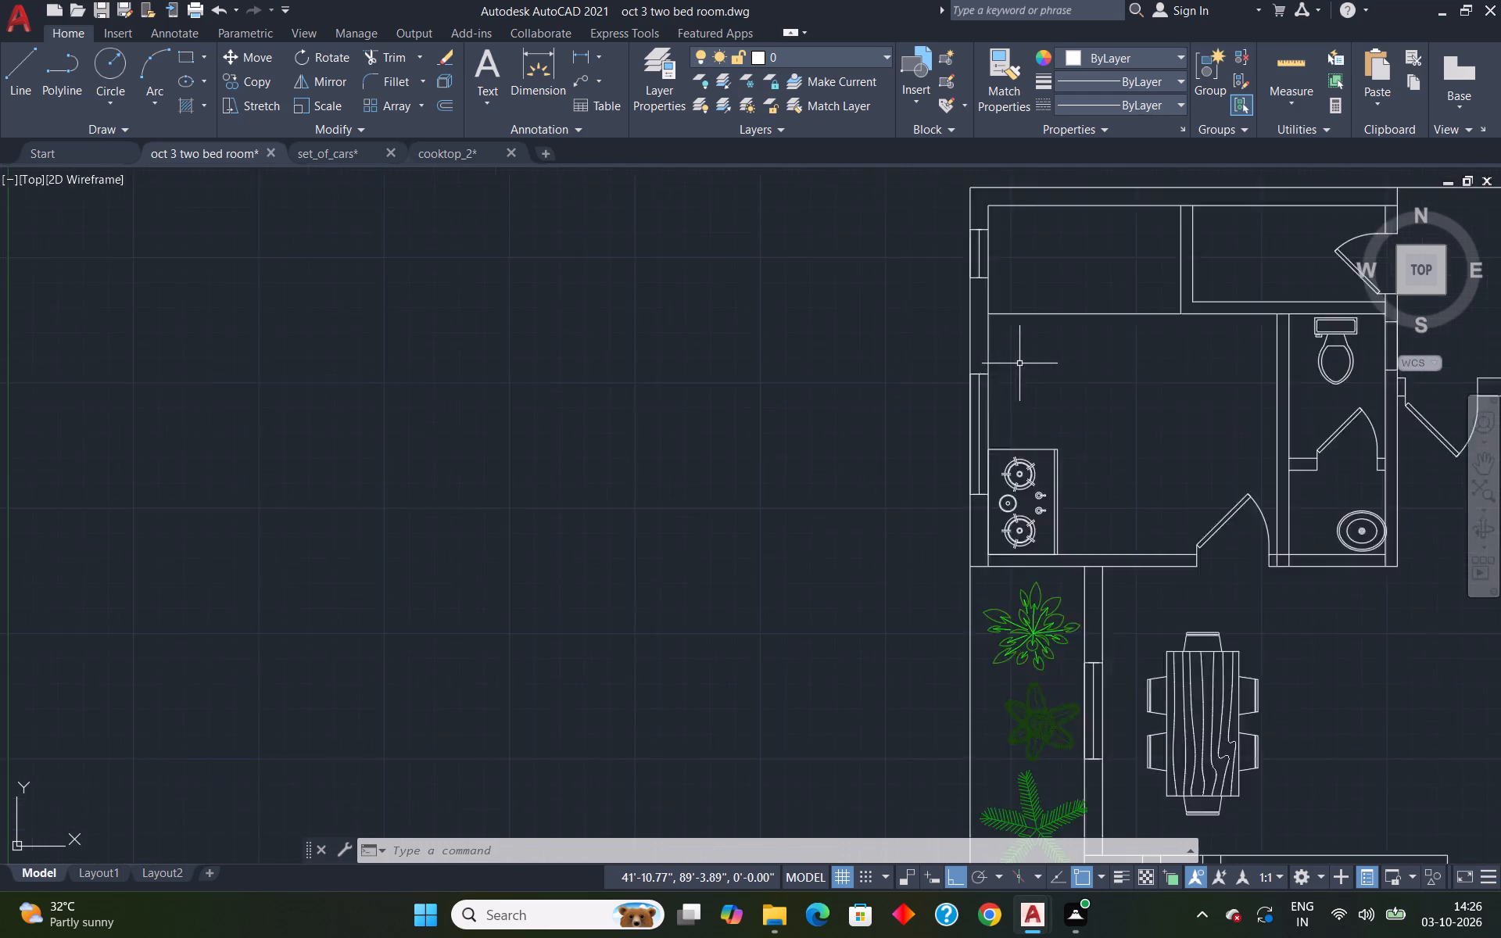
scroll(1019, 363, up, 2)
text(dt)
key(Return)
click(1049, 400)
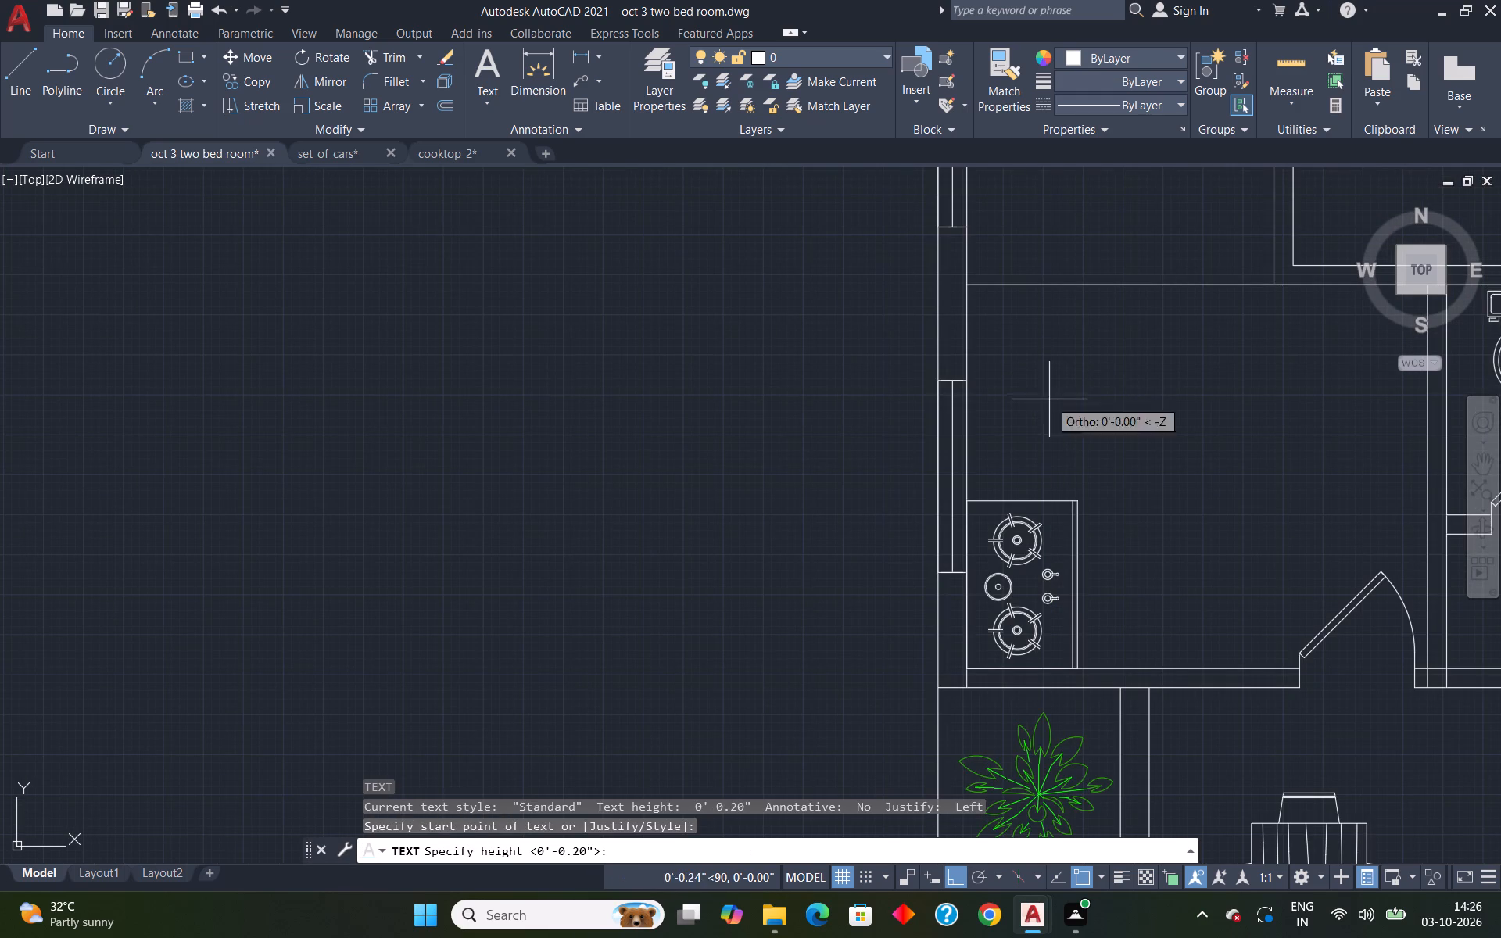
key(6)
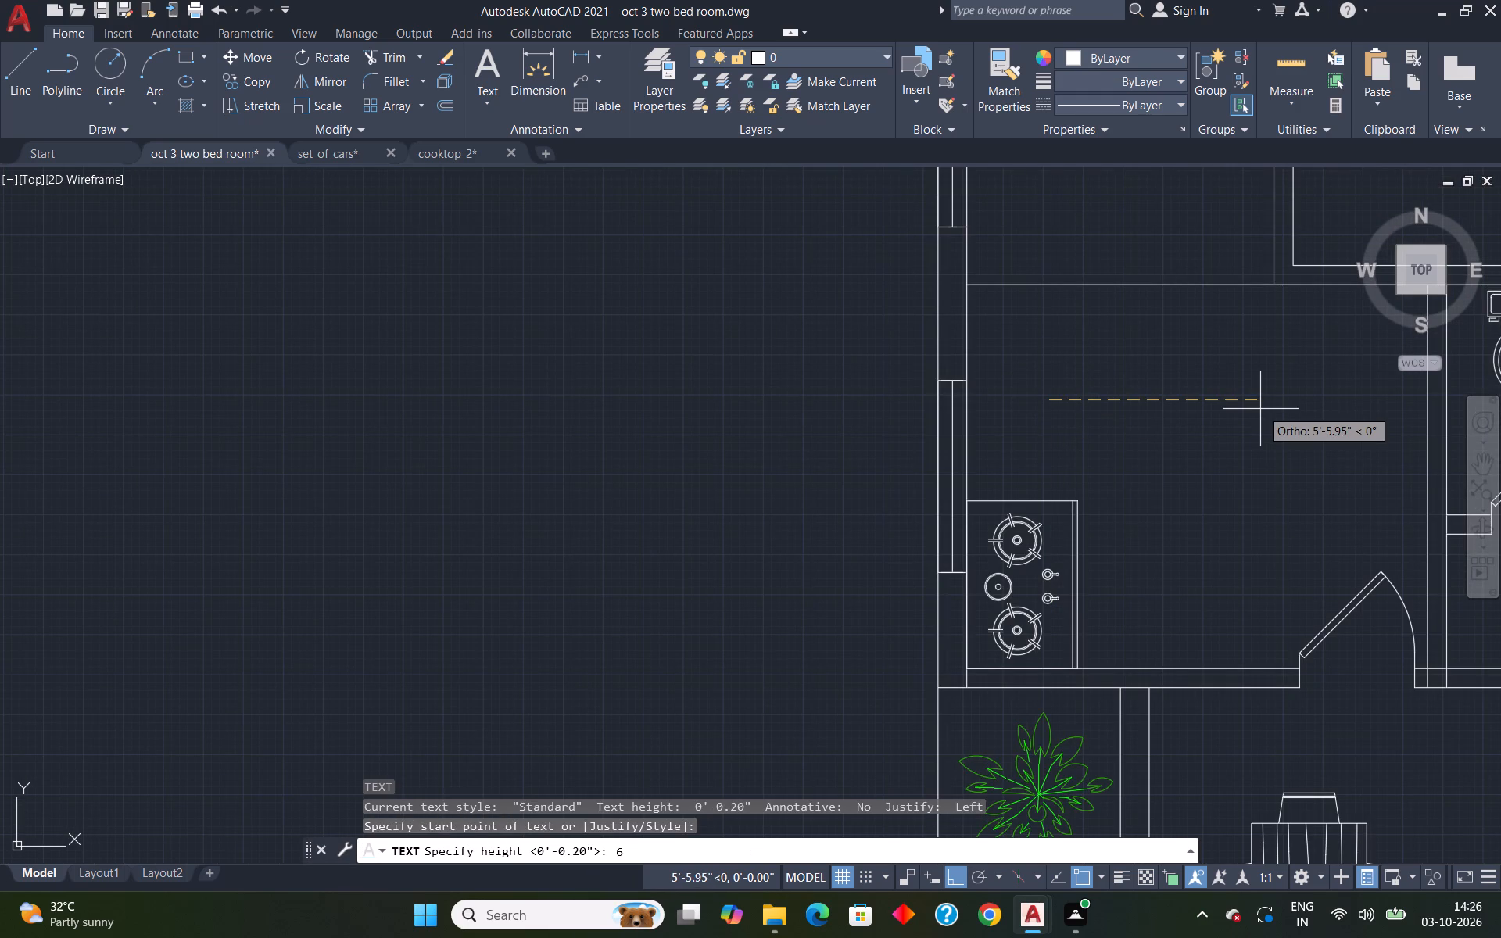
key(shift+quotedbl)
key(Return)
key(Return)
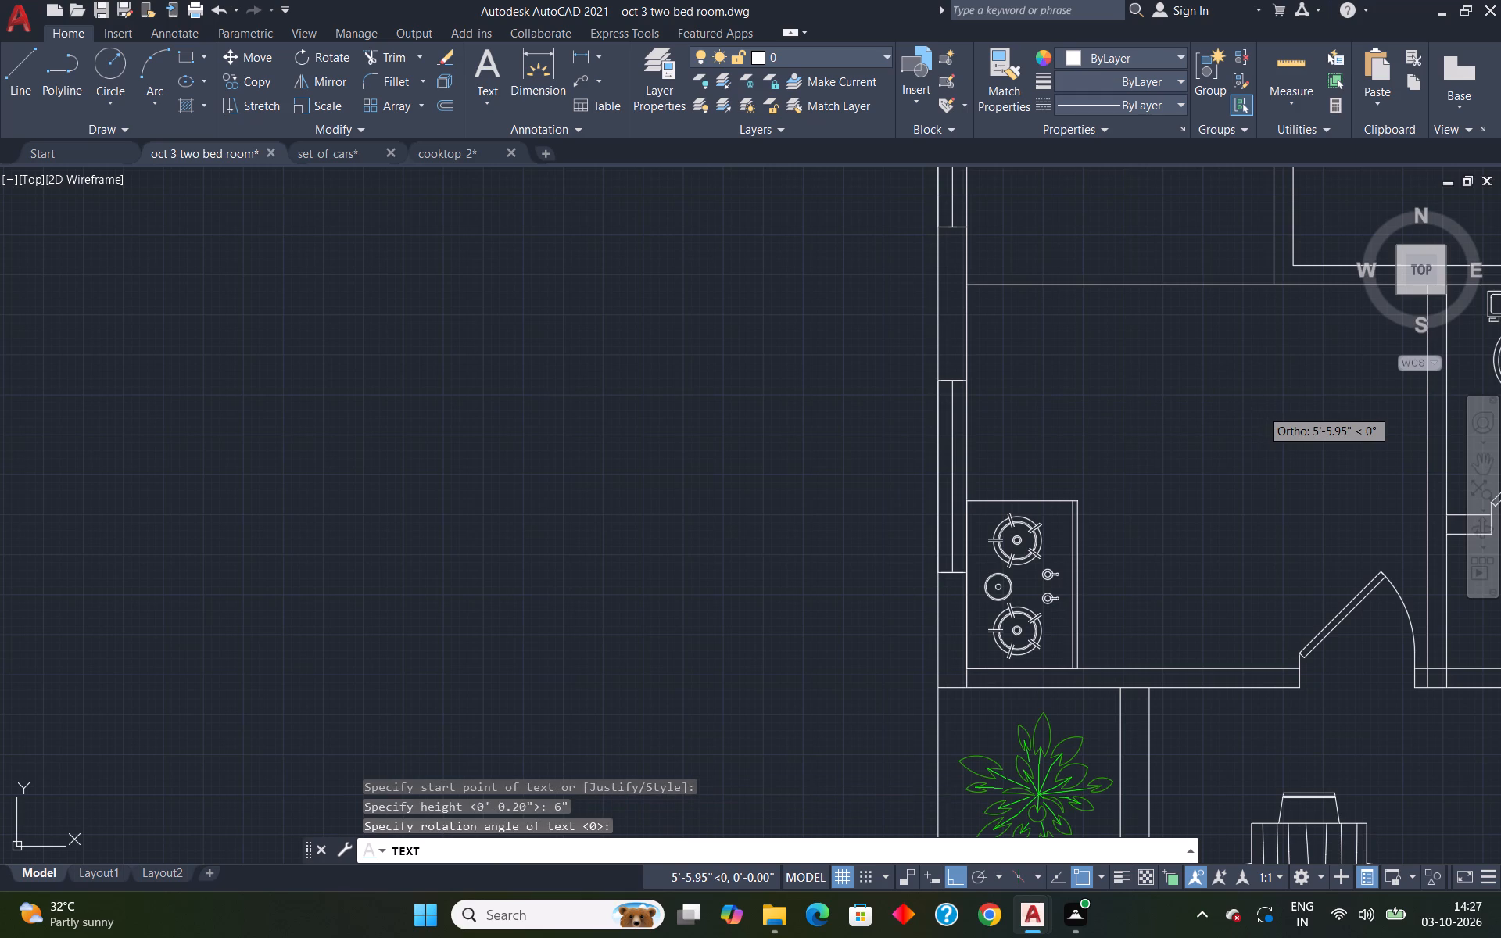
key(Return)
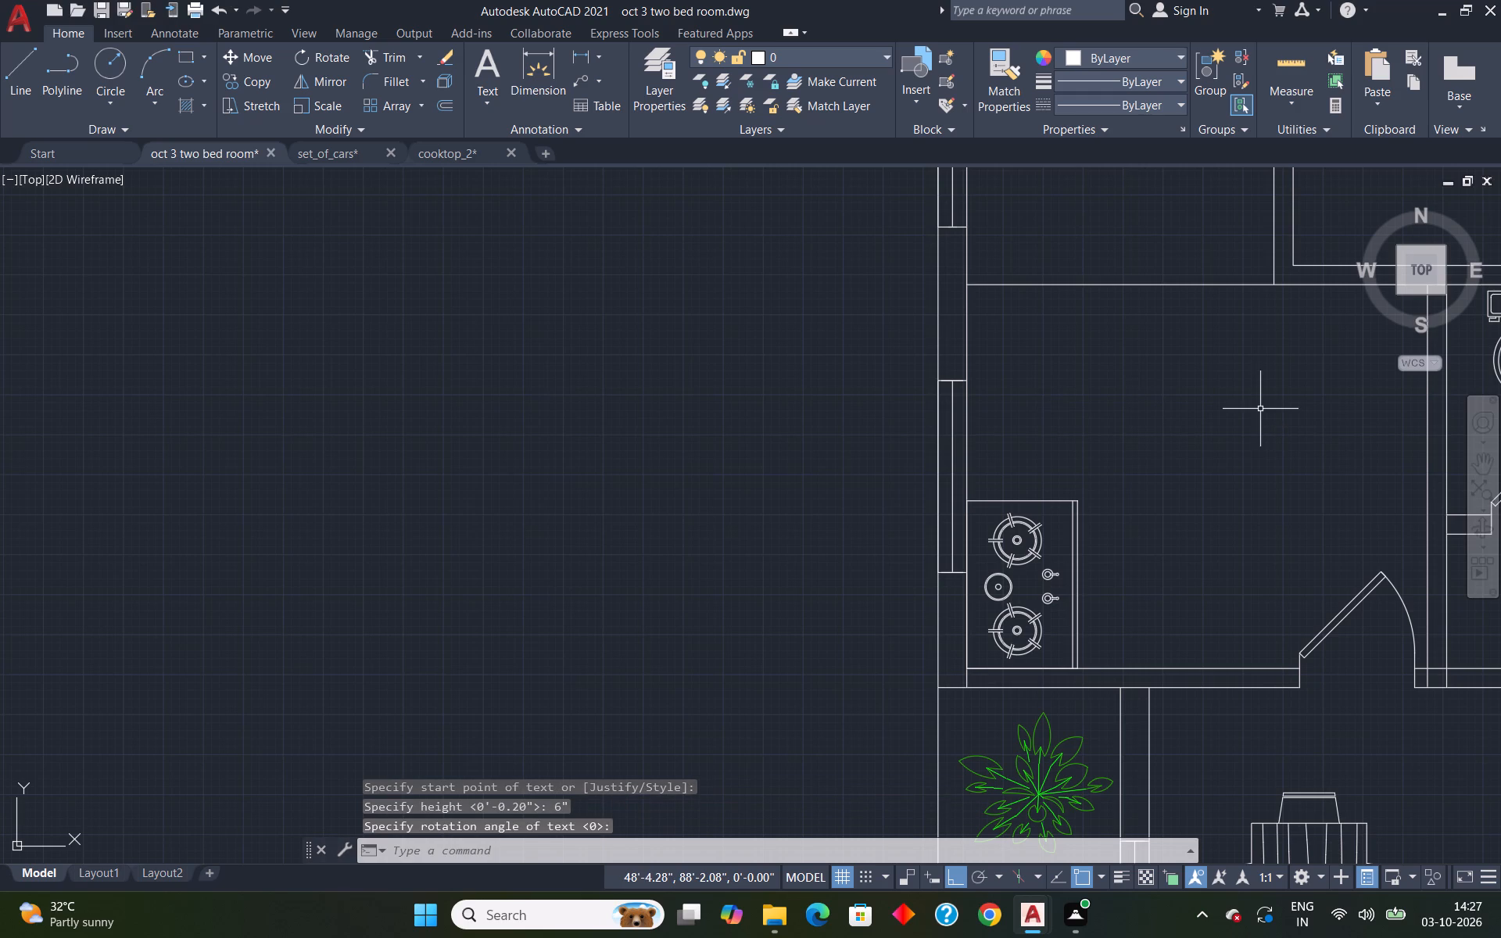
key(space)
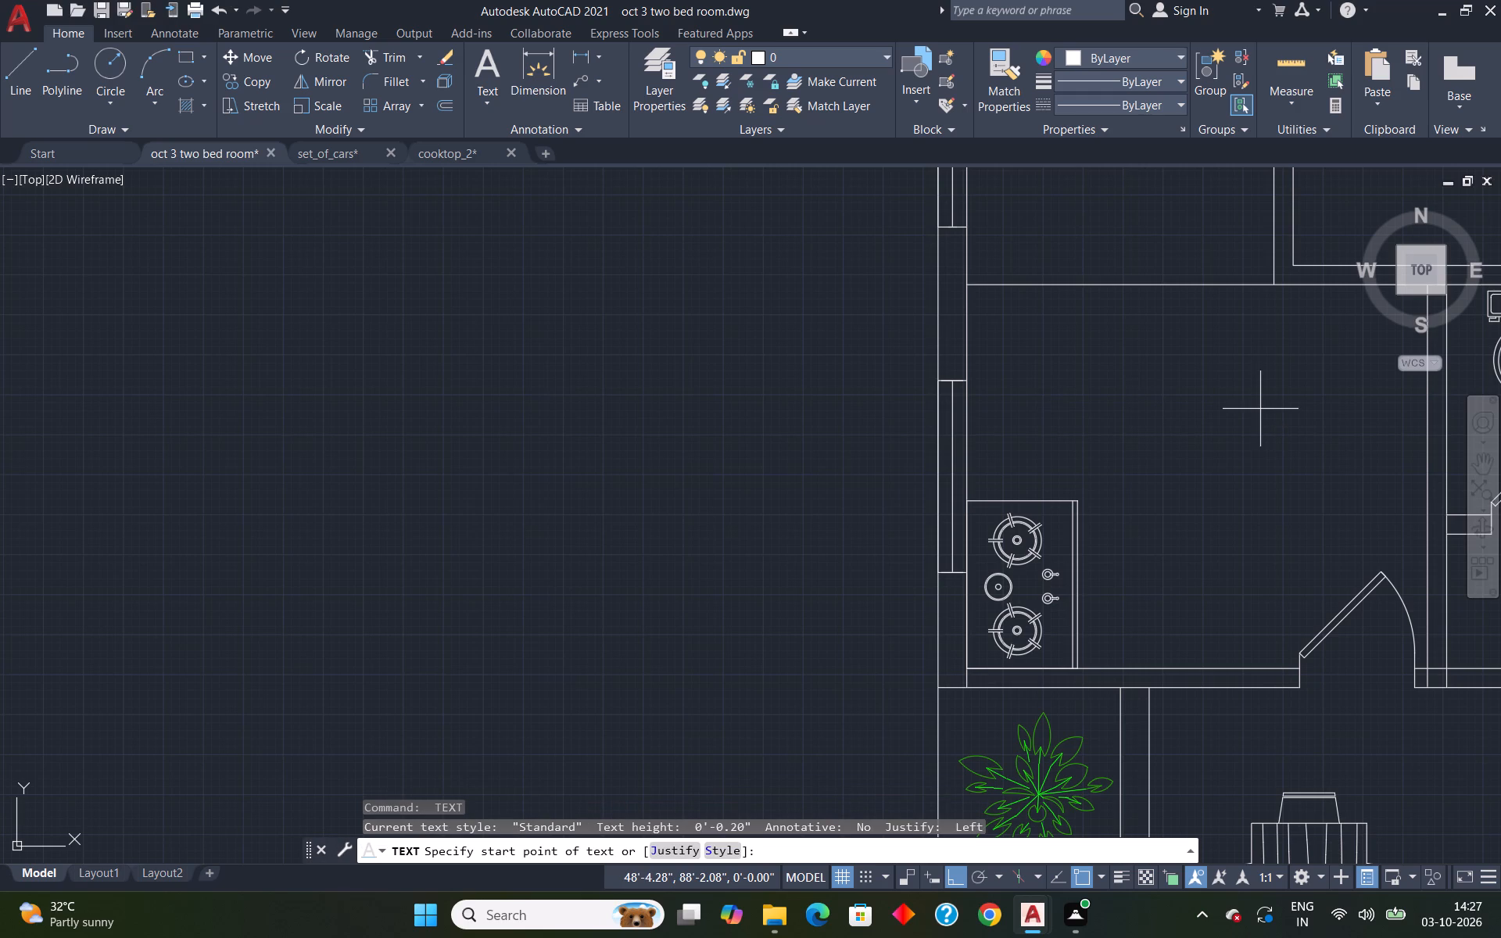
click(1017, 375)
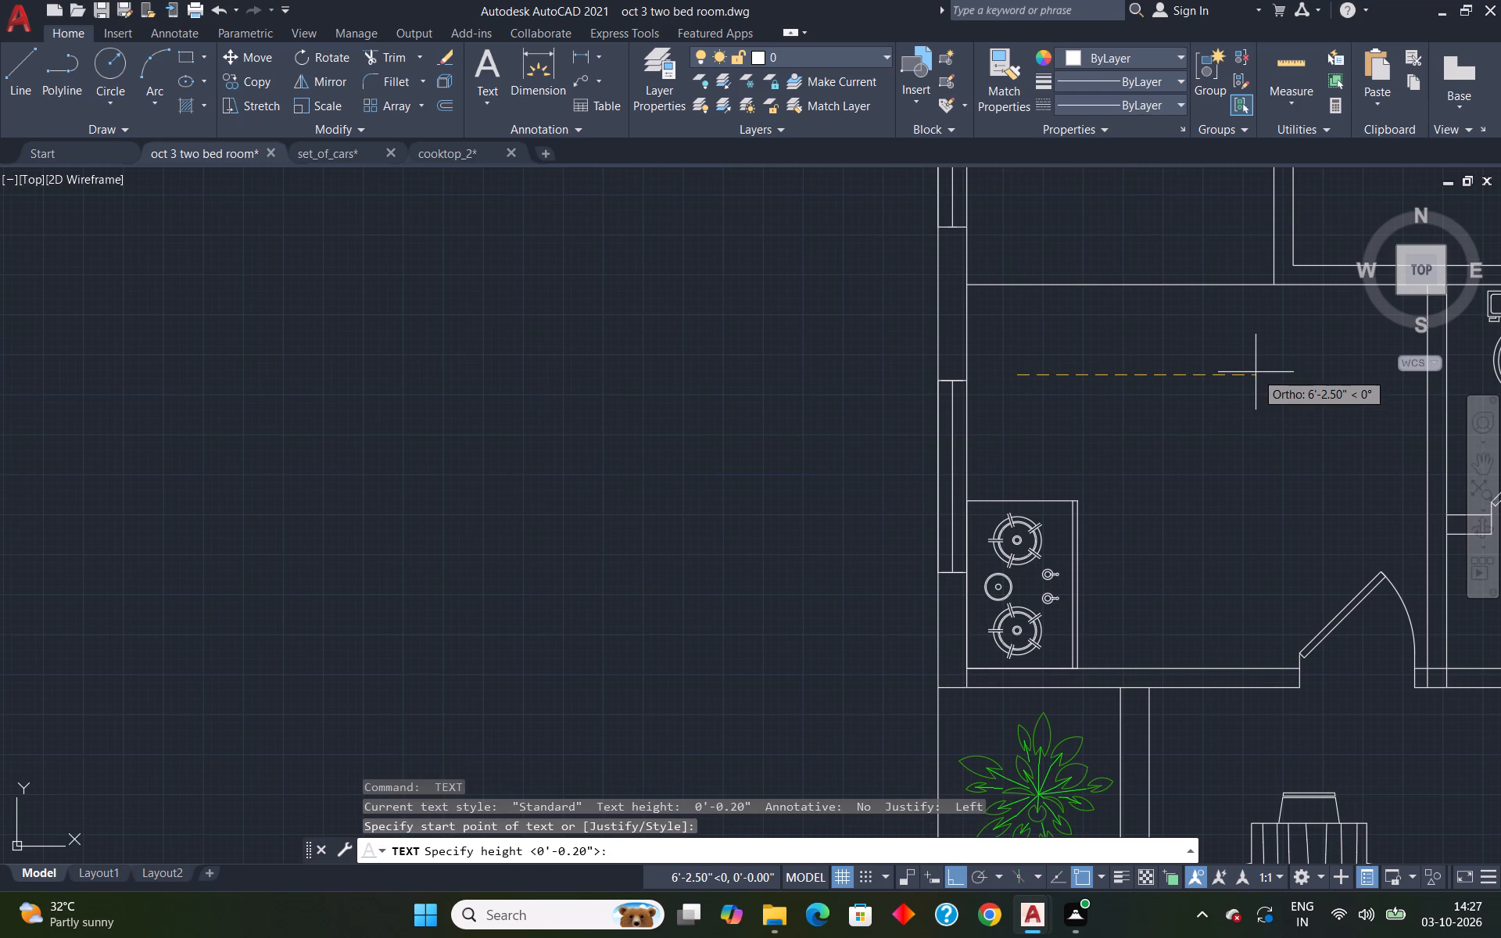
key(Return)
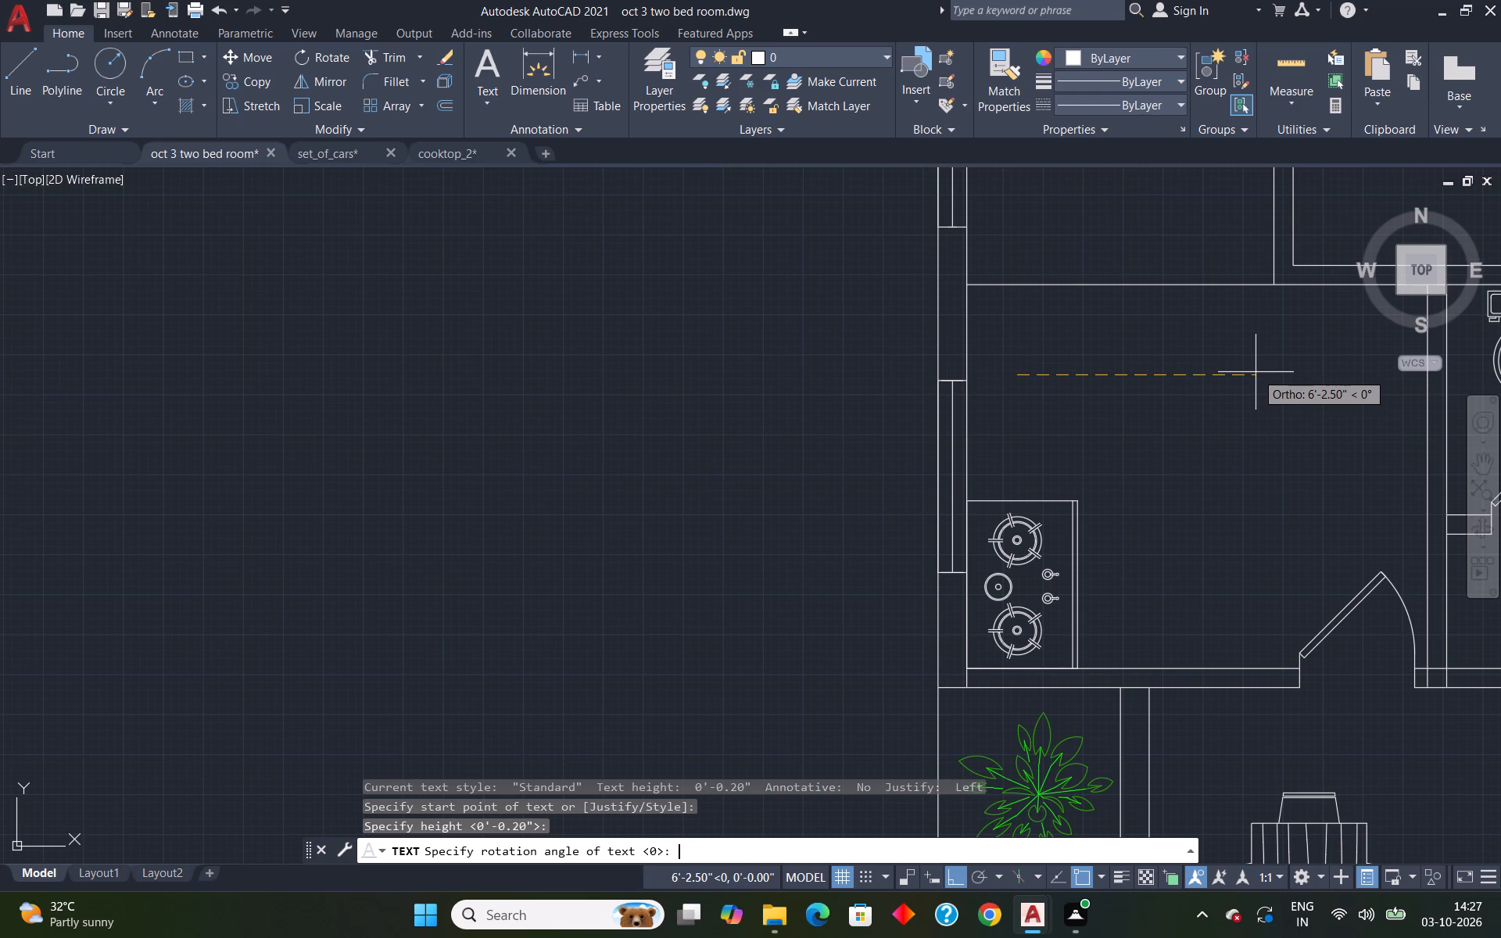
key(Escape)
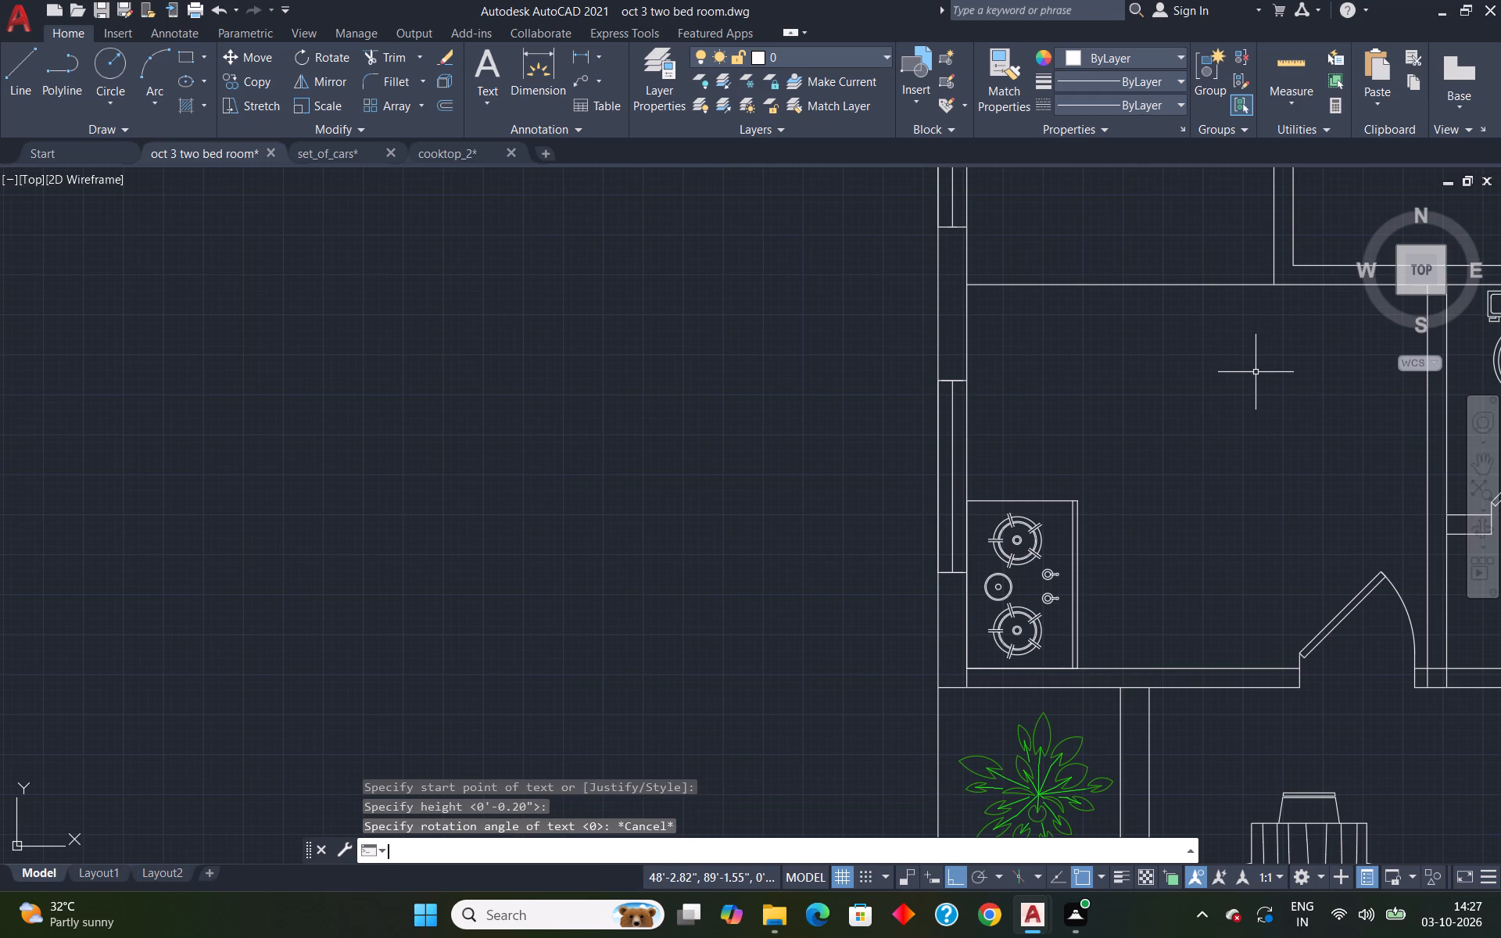
Add single-line text 6" high at 0° rotation north of the cooktop, reading KITCHEN with 12'X10' on the line below.
text(dt)
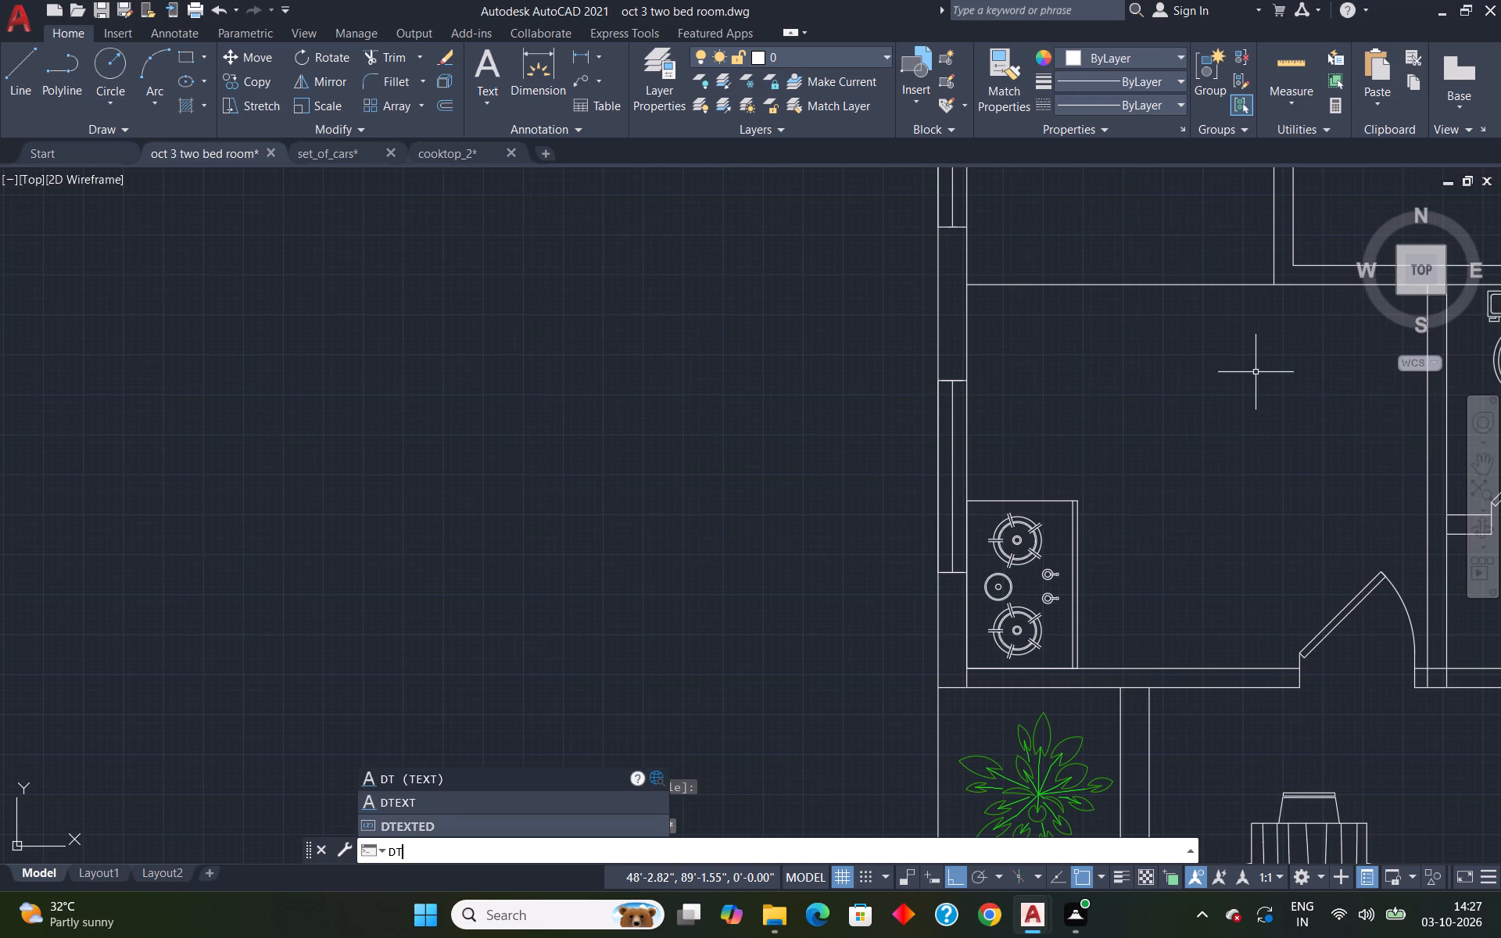
key(Return)
click(1008, 373)
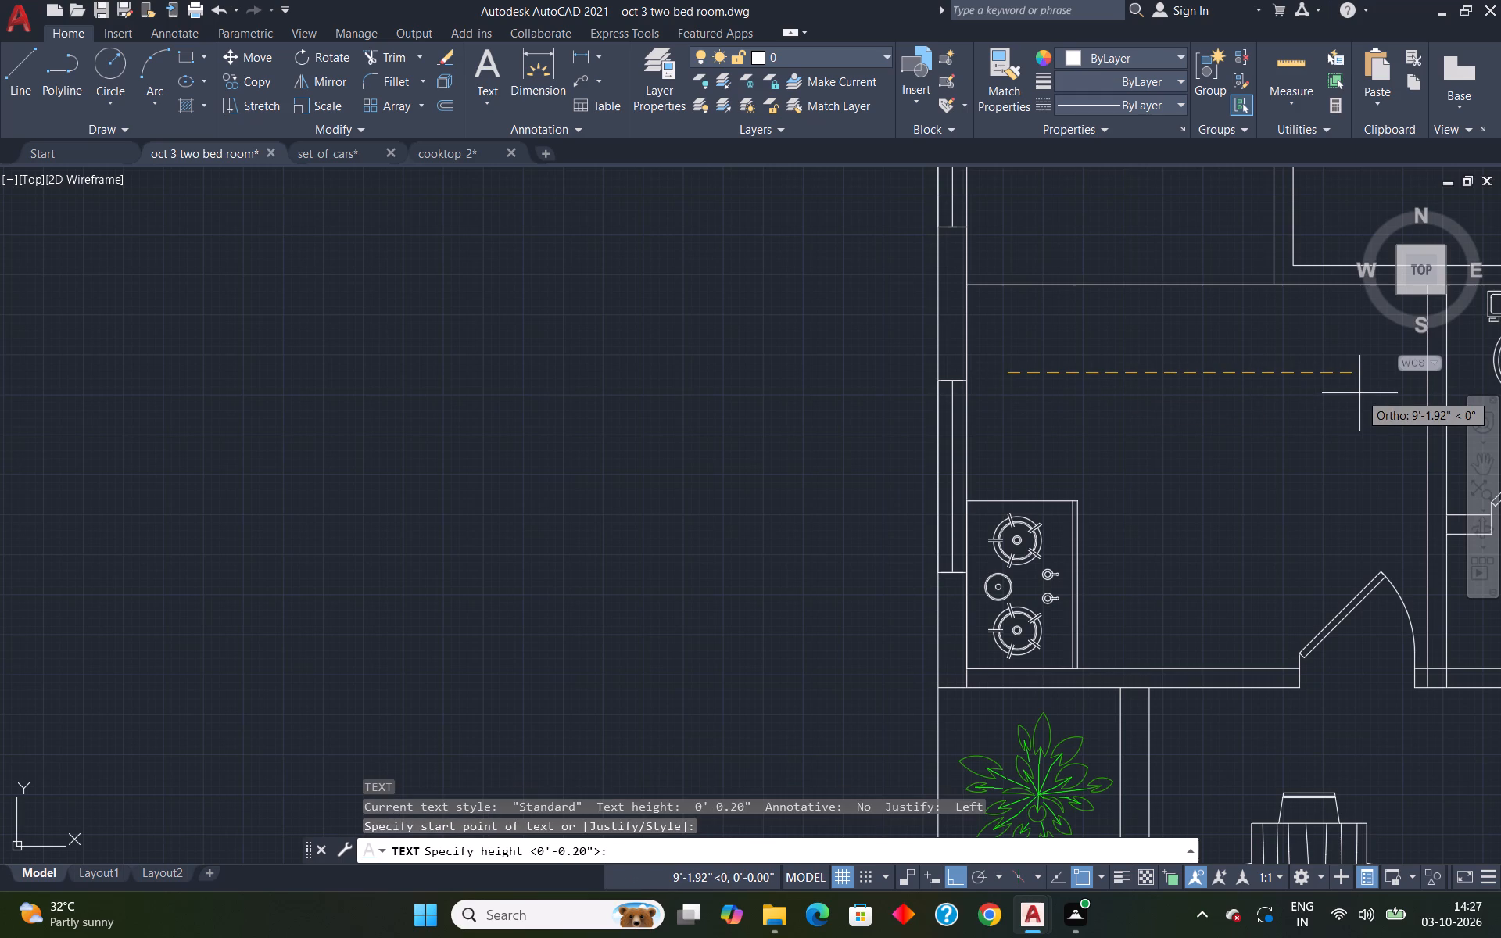
key(6)
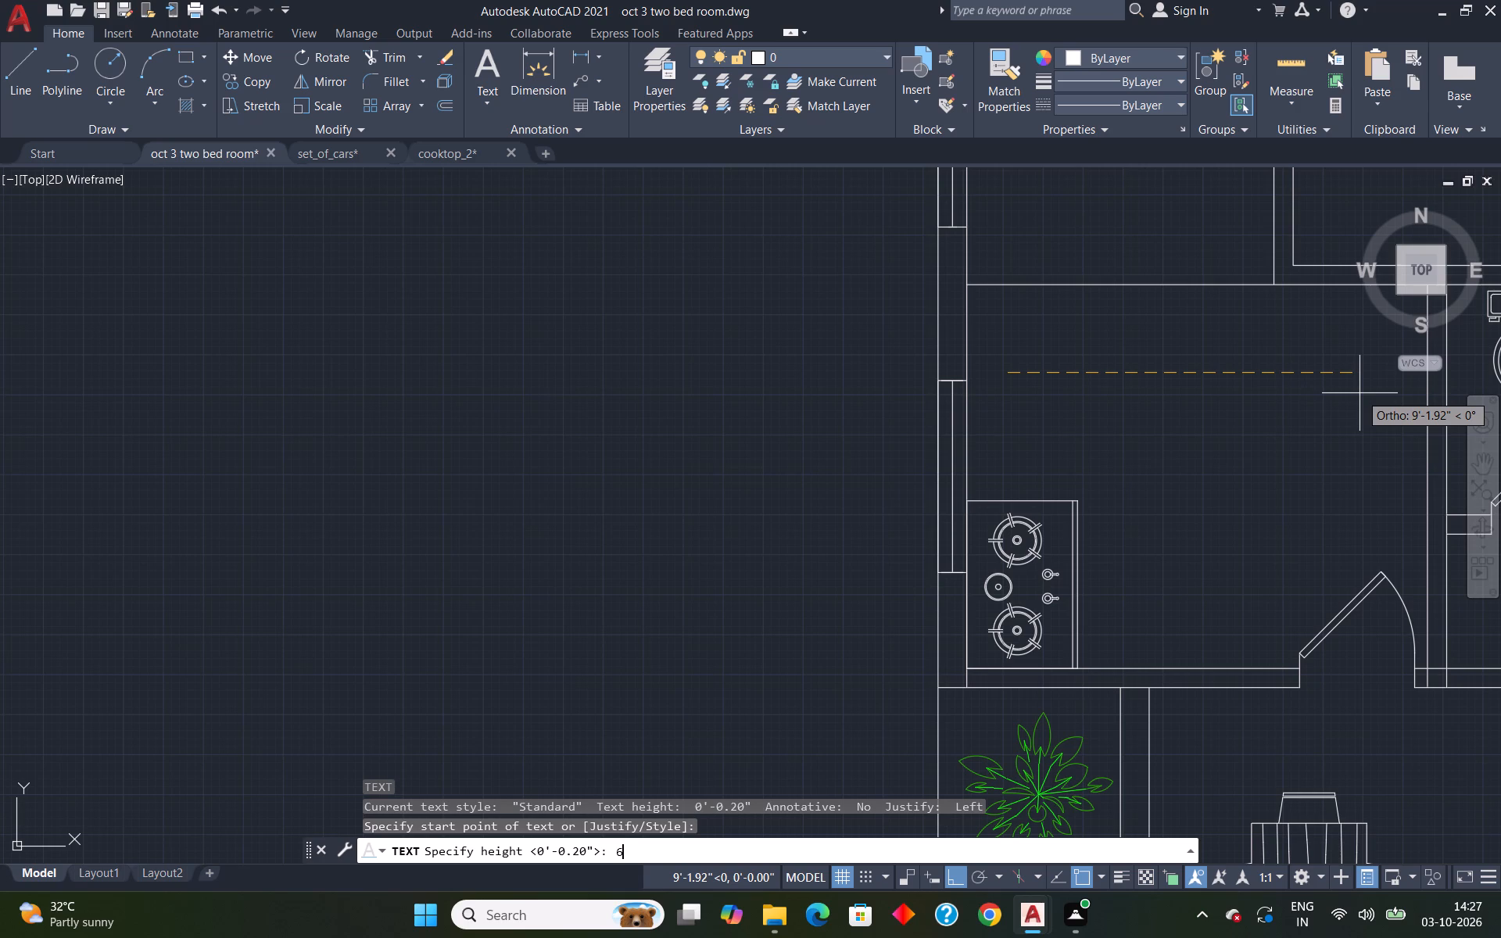
key(shift+quotedbl)
key(Return)
key(Return)
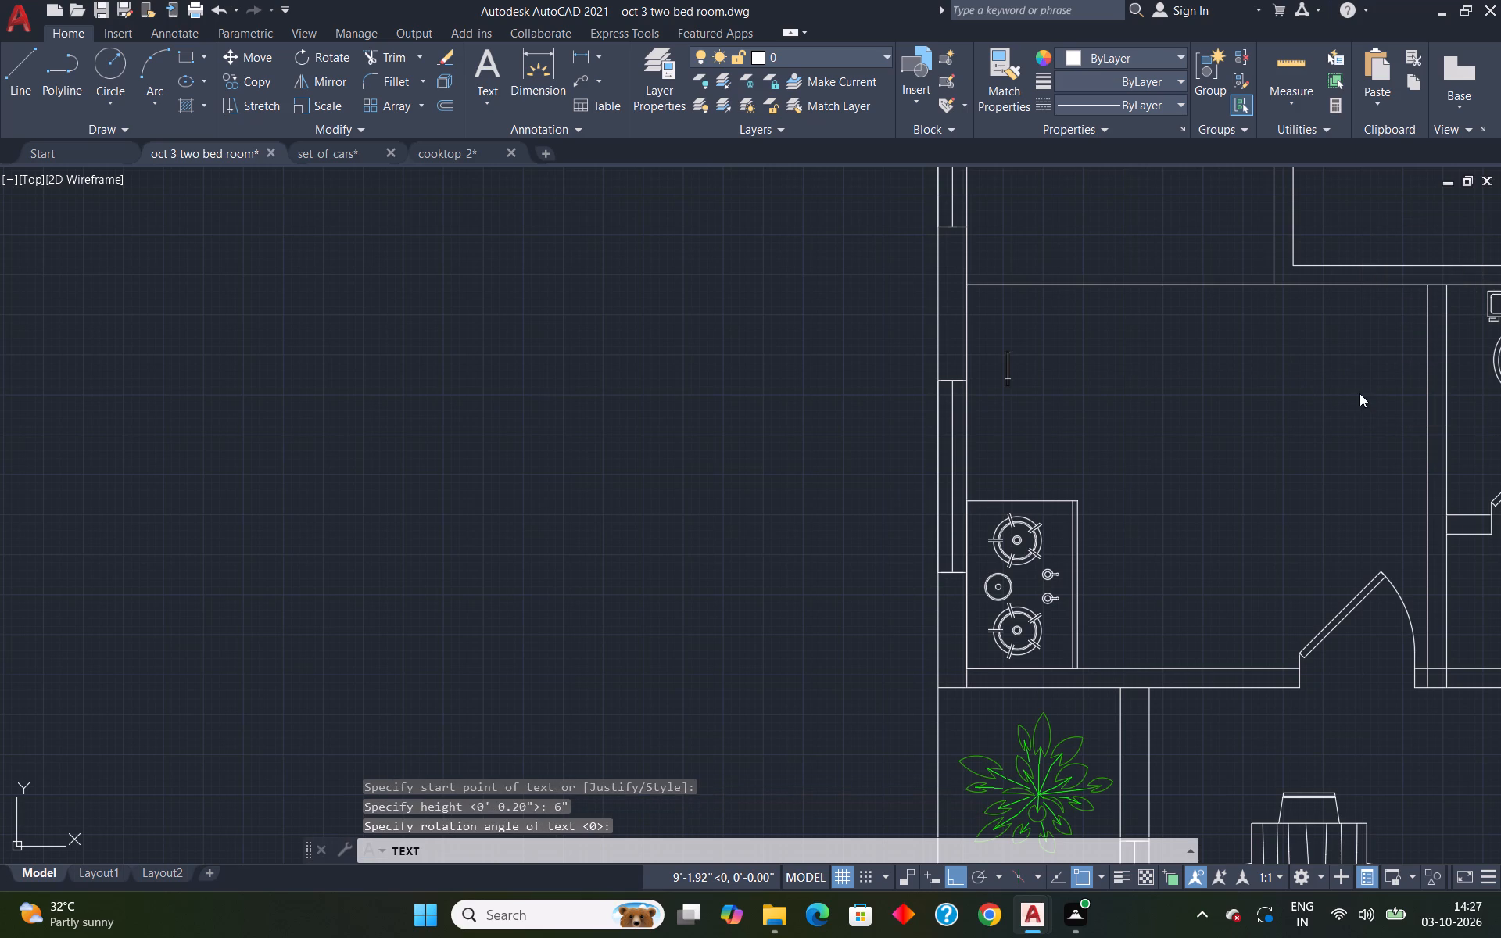
text(KITVHEN)
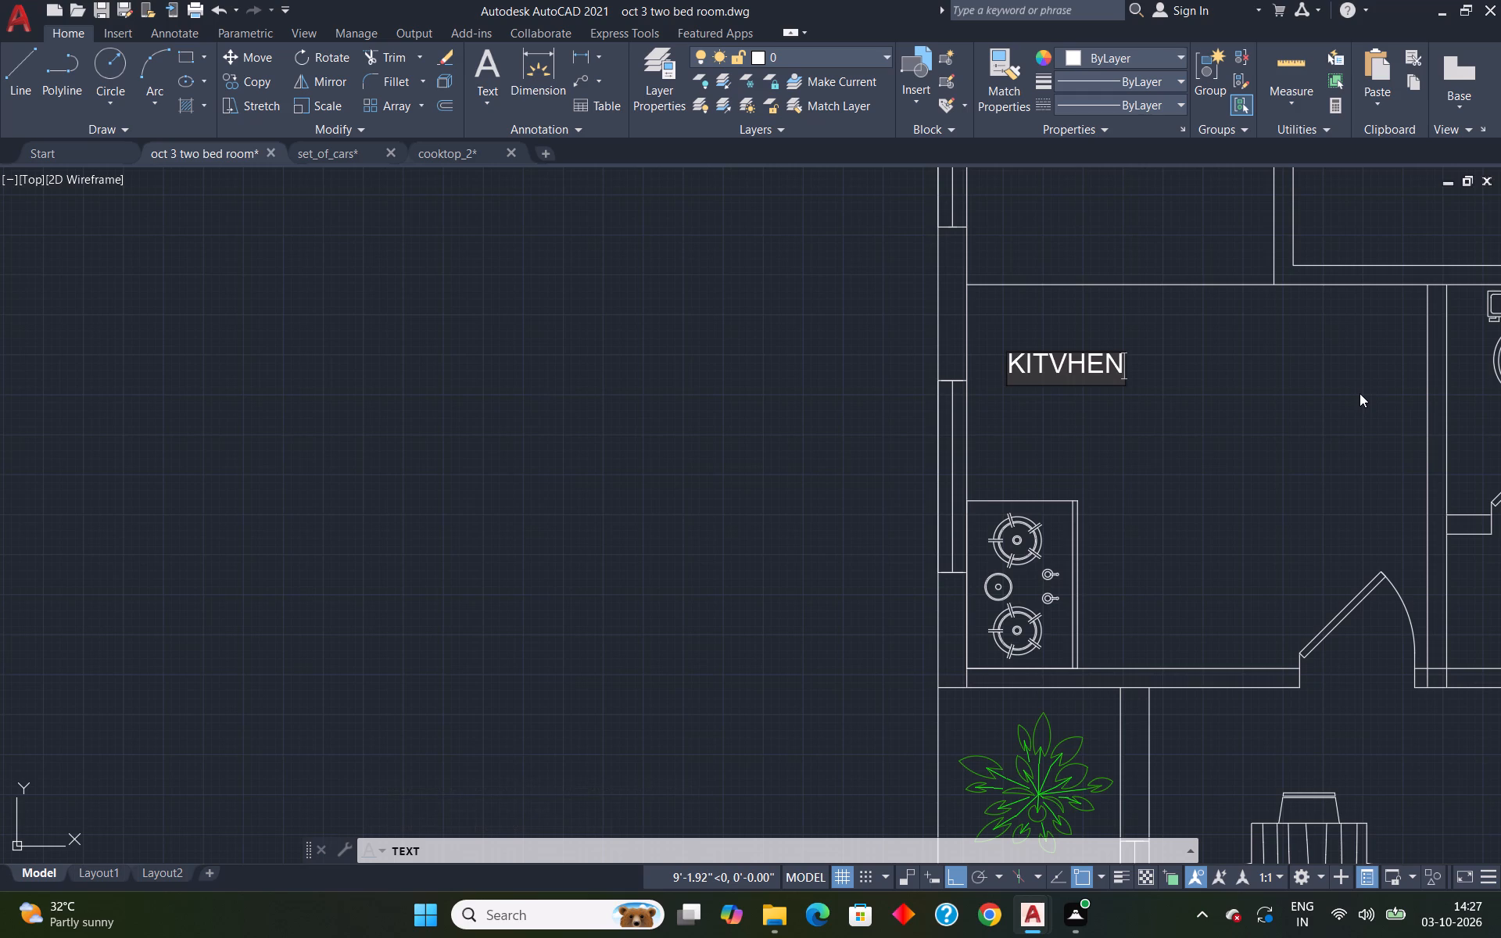
key(BackSpace)
key(BackSpace)
key(BackSpace)
key(BackSpace)
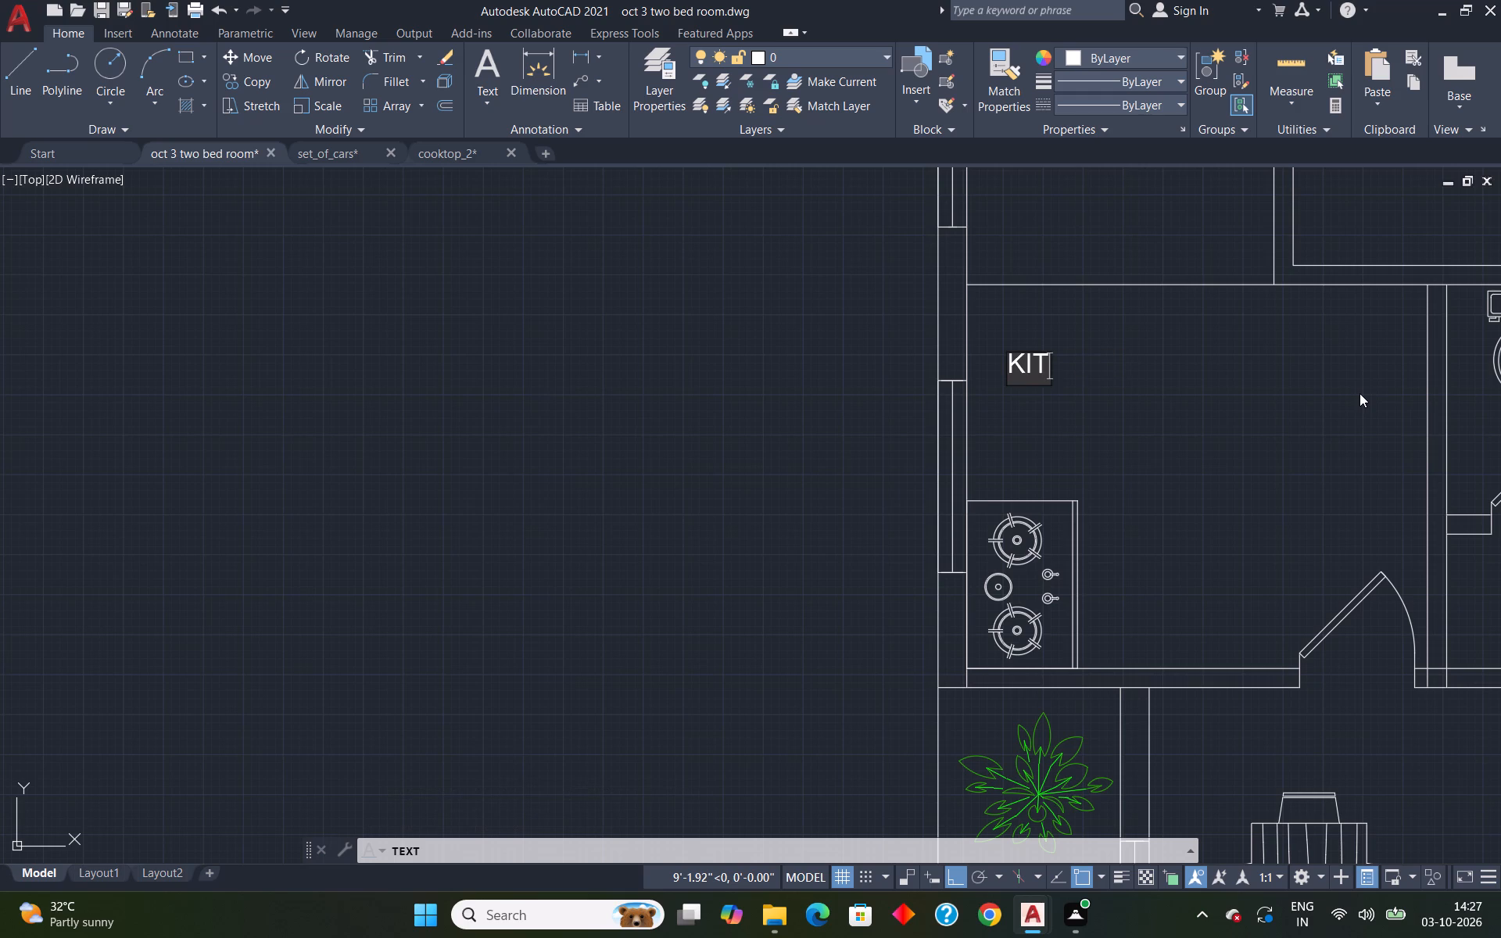
key(c)
text(HEN)
key(Return)
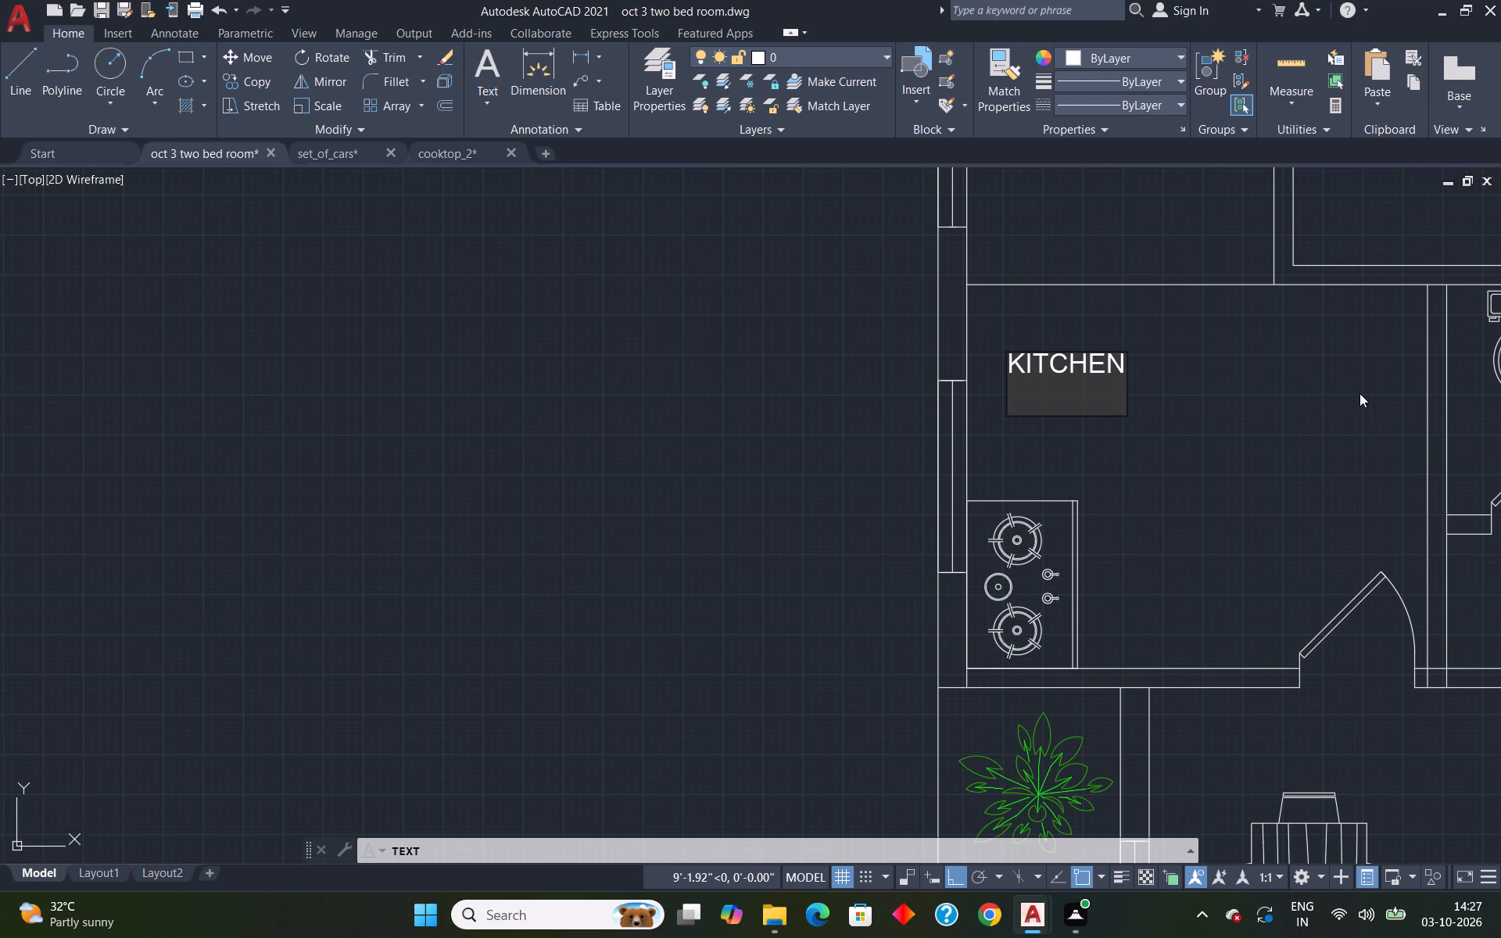
text(12'X10')
key(Return)
key(Return)
Label the small room directly north of the kitchen WASH AREA with single-line text 6" high at 0° rotation.
scroll(1364, 378, down, 2)
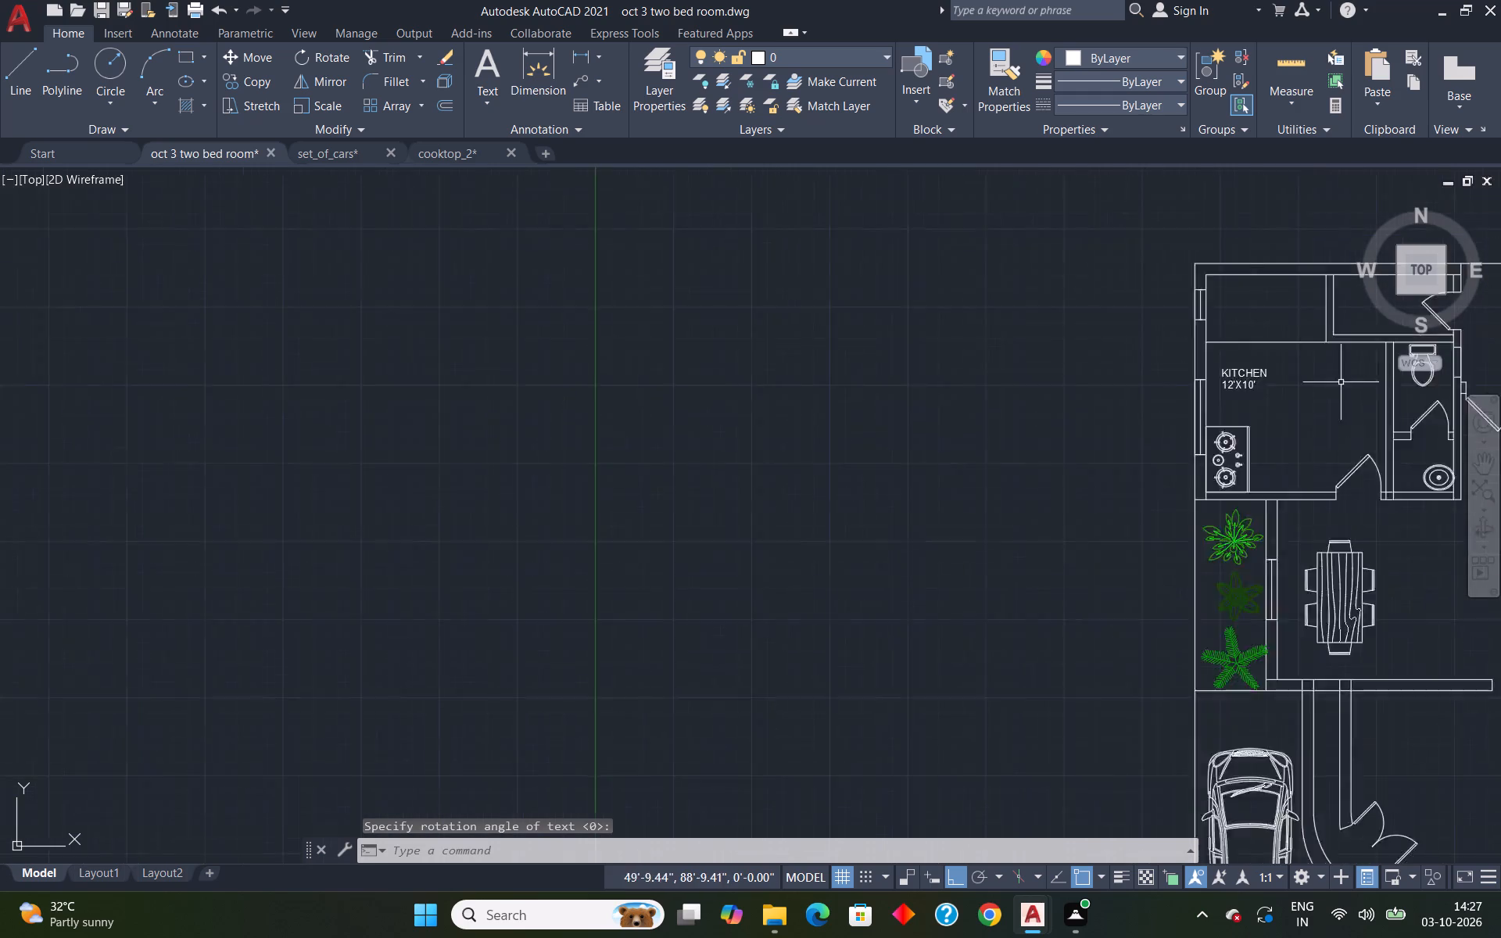
scroll(1338, 383, down, 2)
scroll(1416, 438, down, 2)
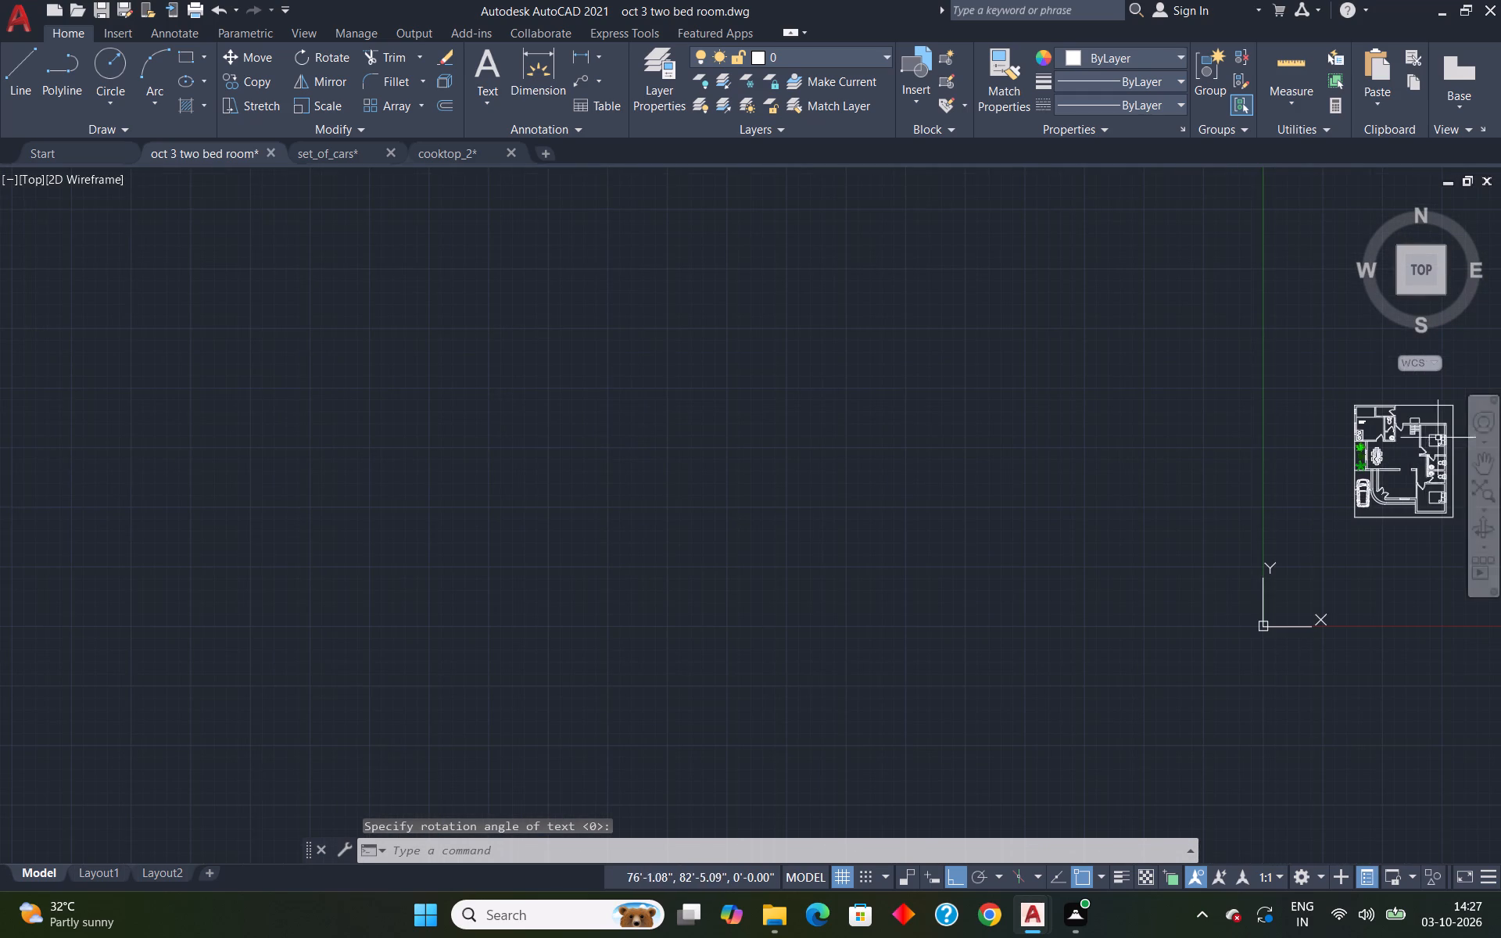
scroll(1439, 437, up, 4)
scroll(1411, 458, down, 1)
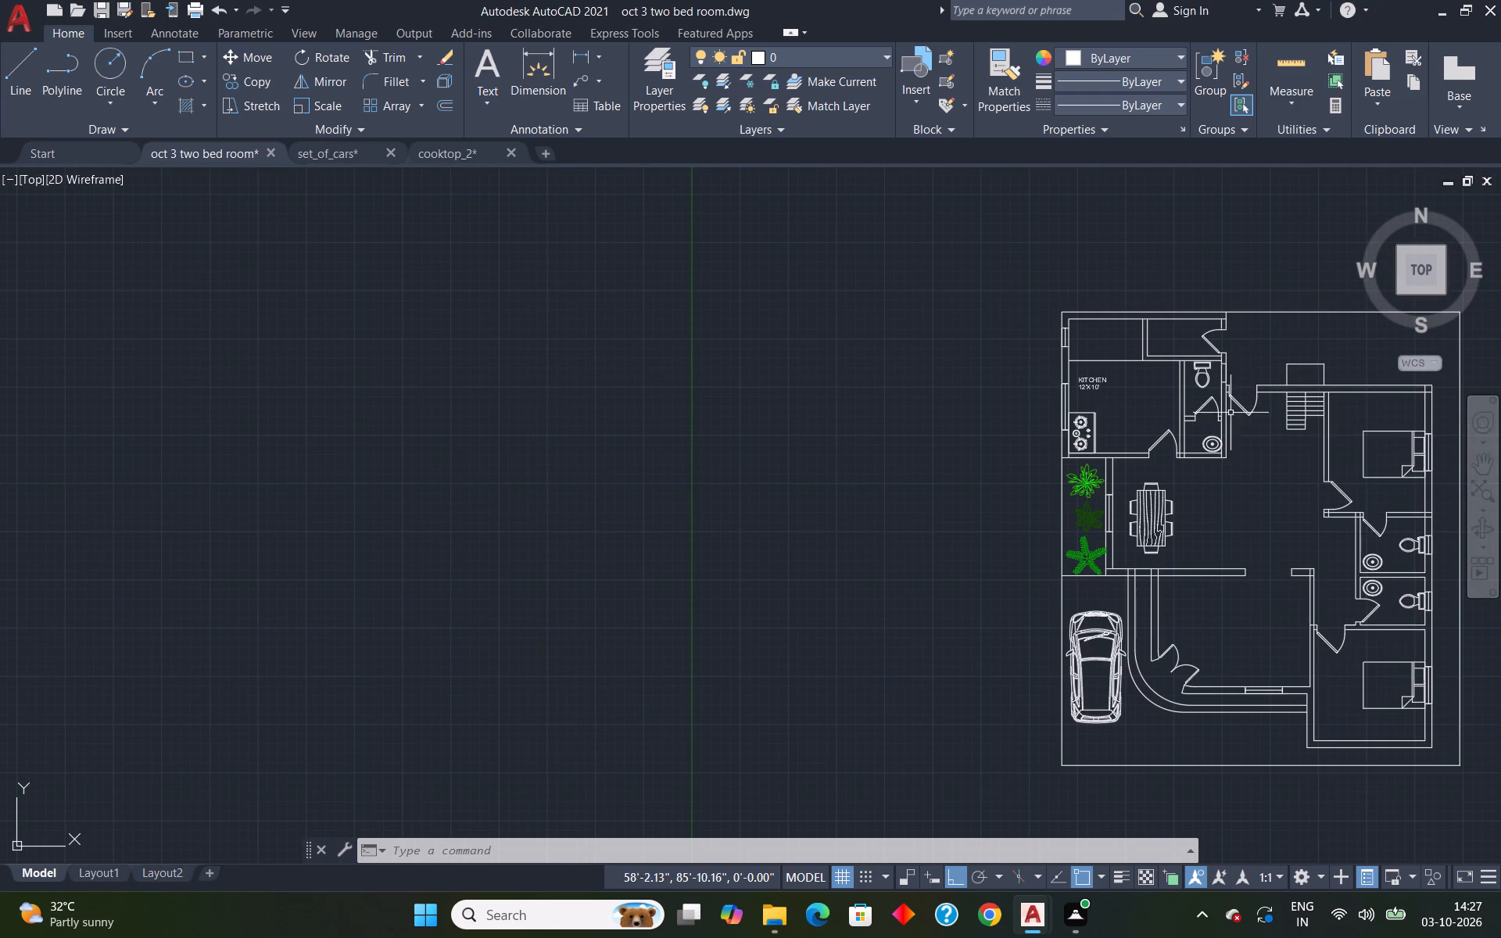
scroll(1244, 335, up, 2)
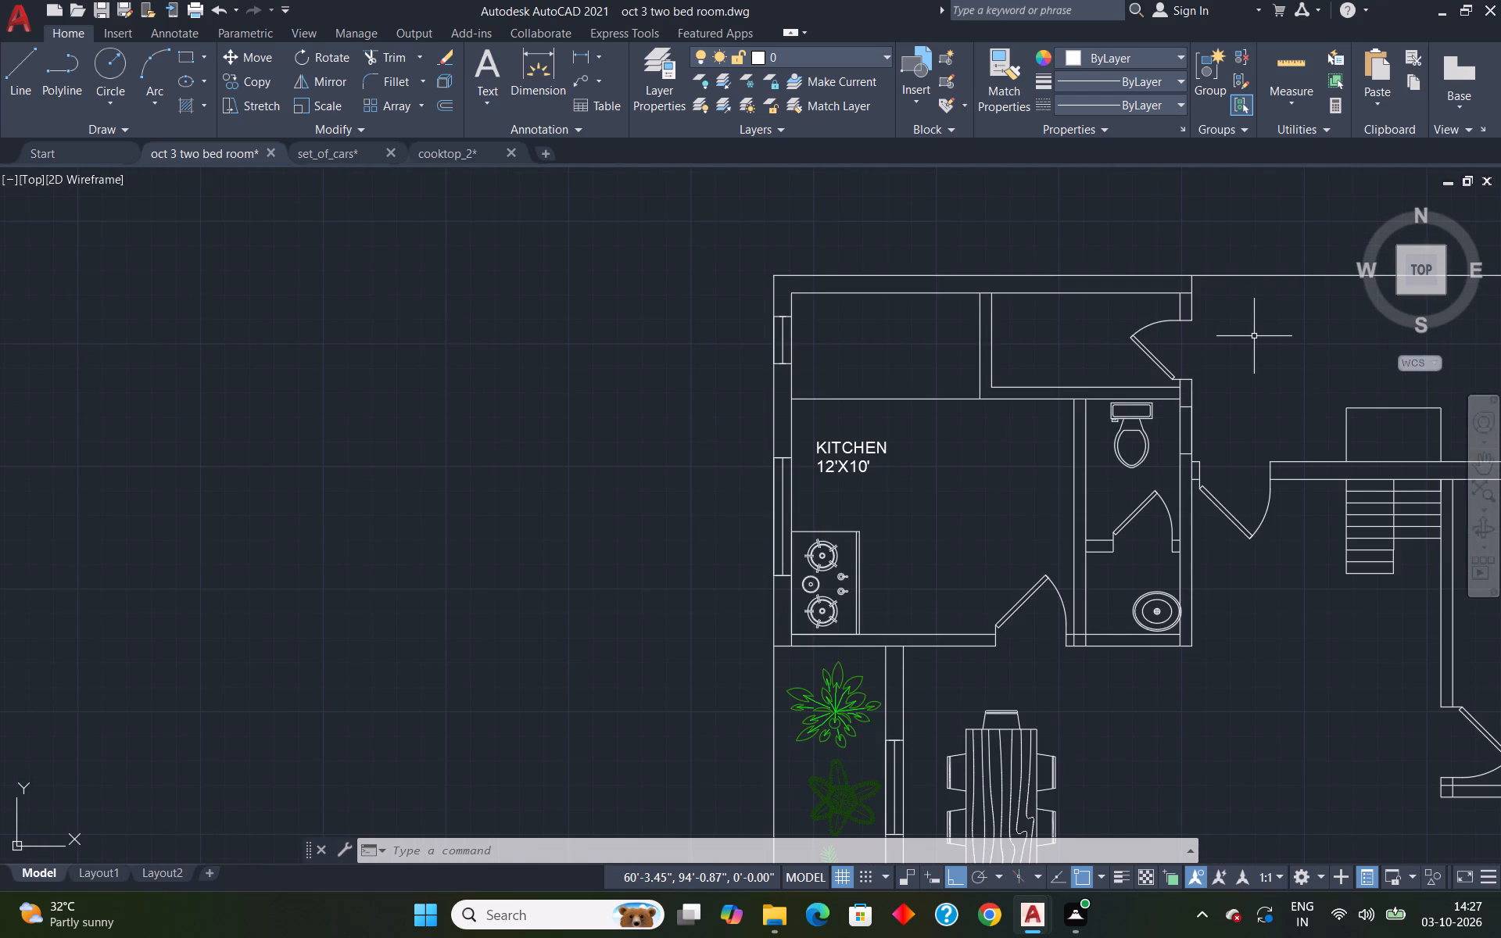
key(space)
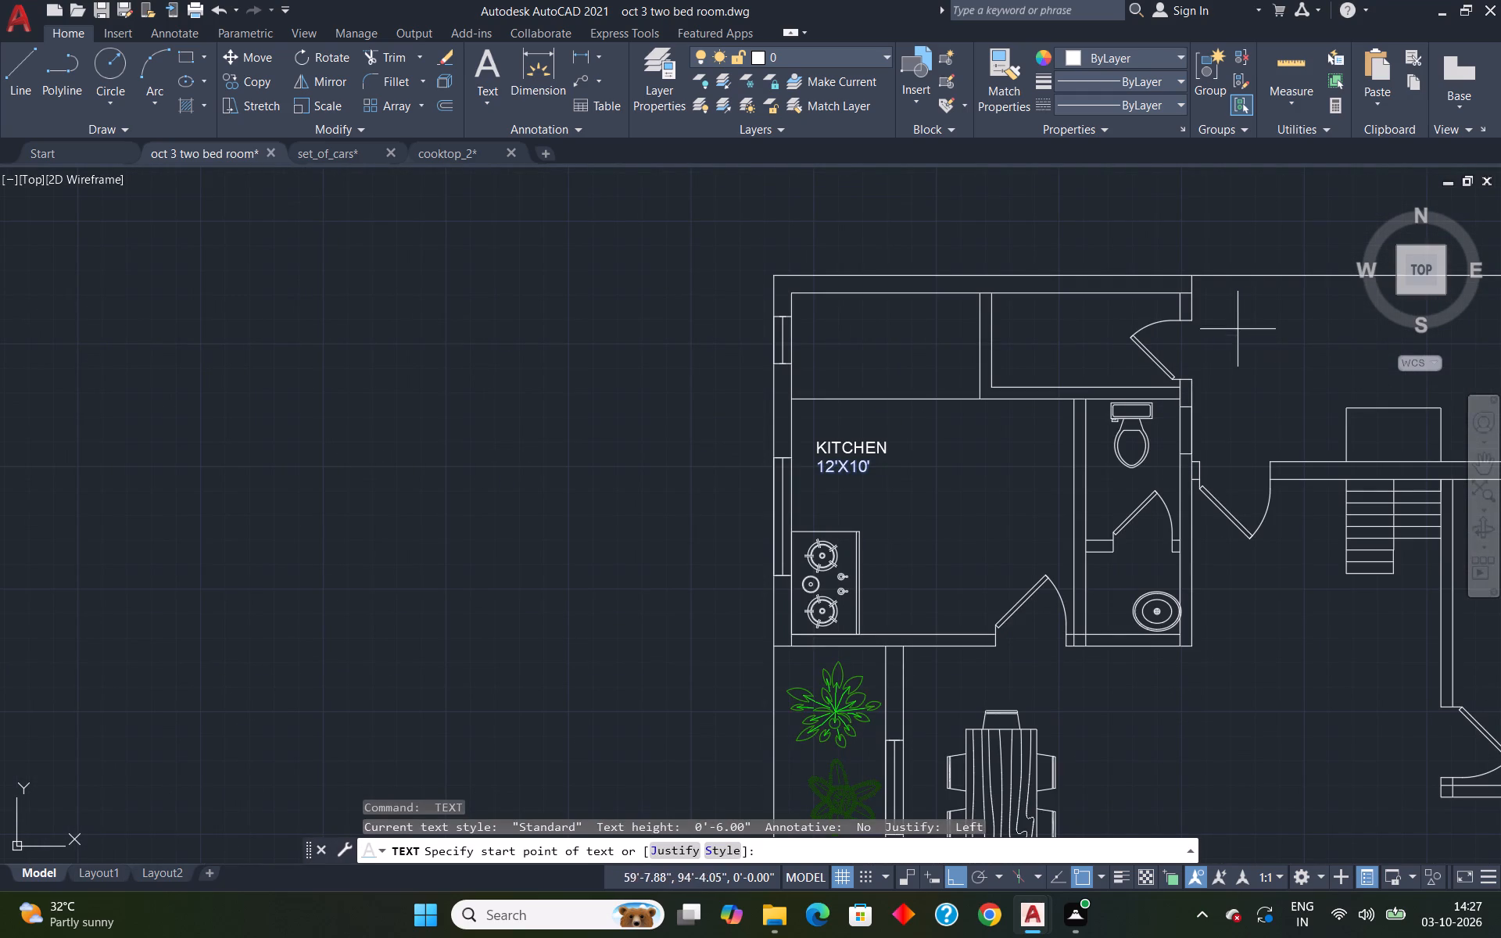
scroll(946, 310, up, 2)
click(612, 363)
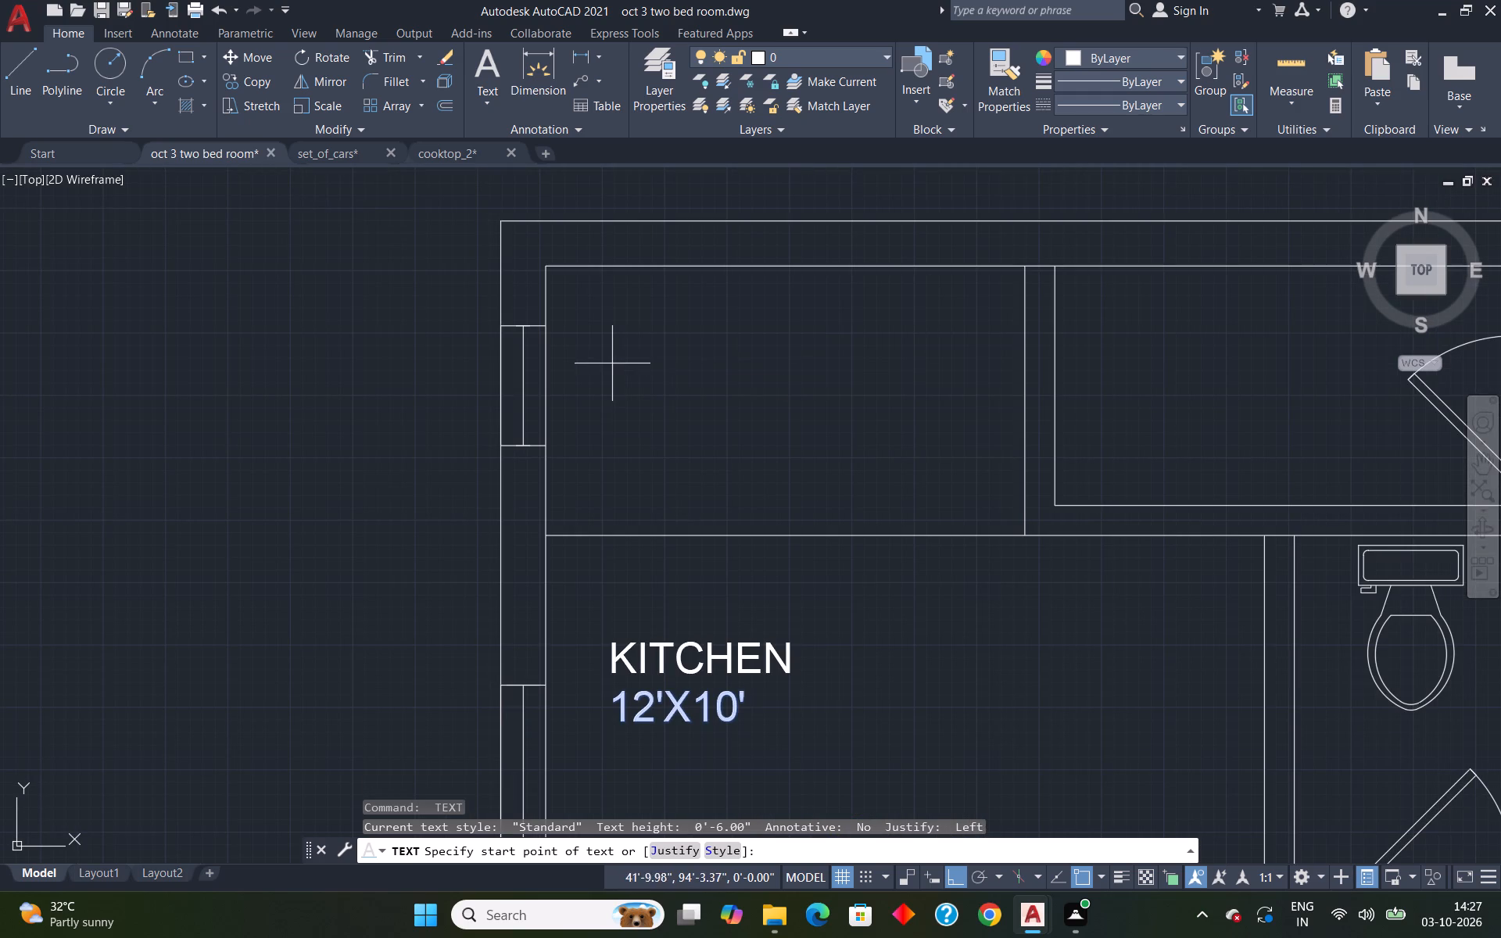
key(Return)
key(Return)
text(WASH R)
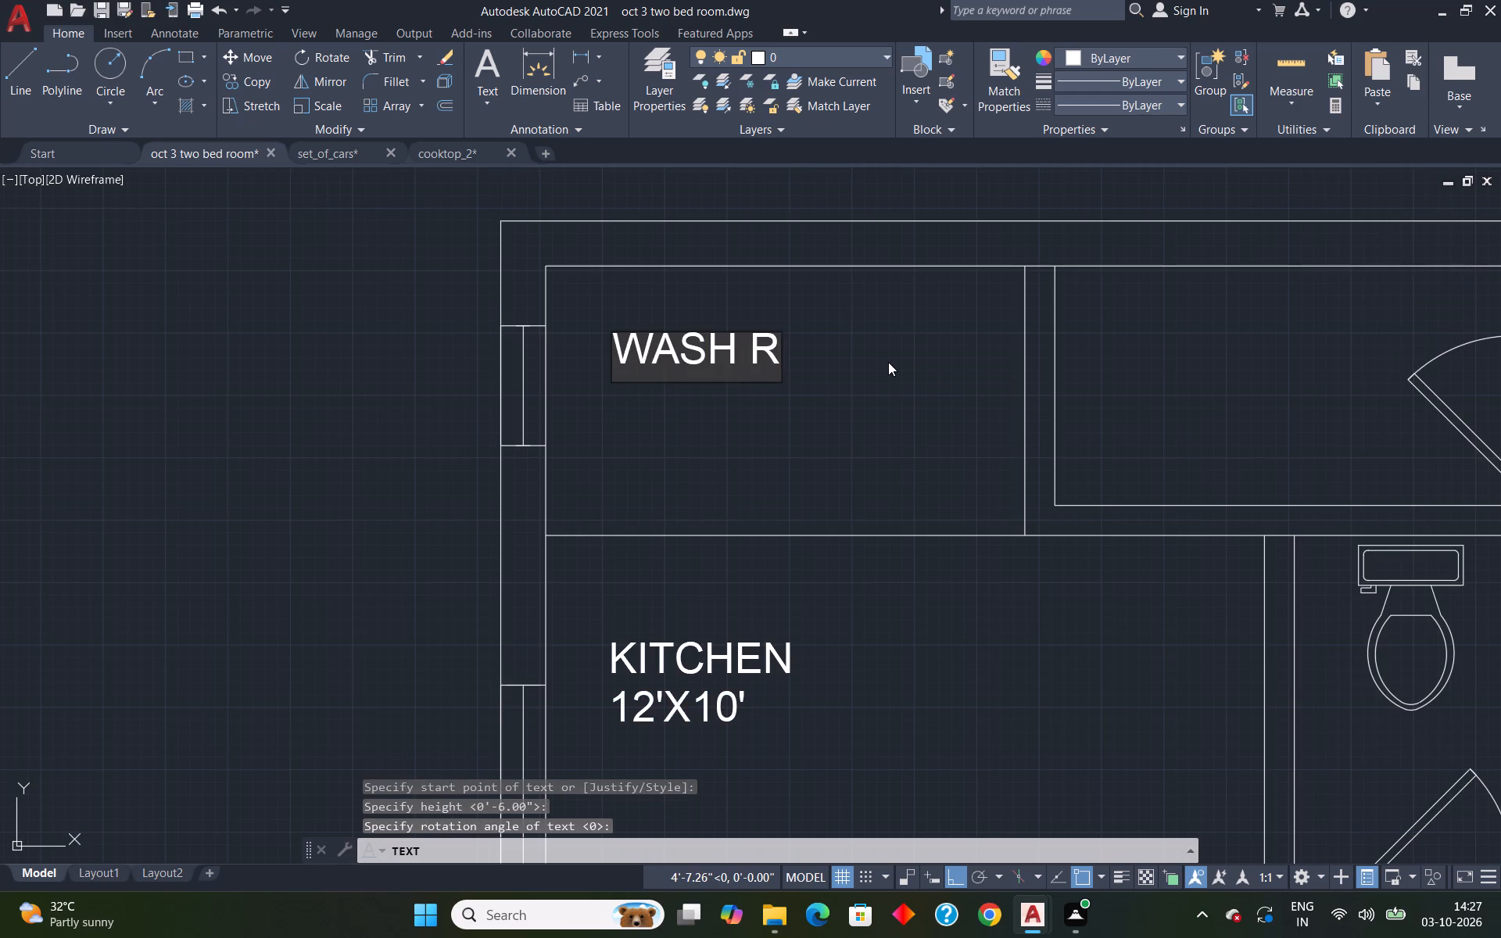
key(BackSpace)
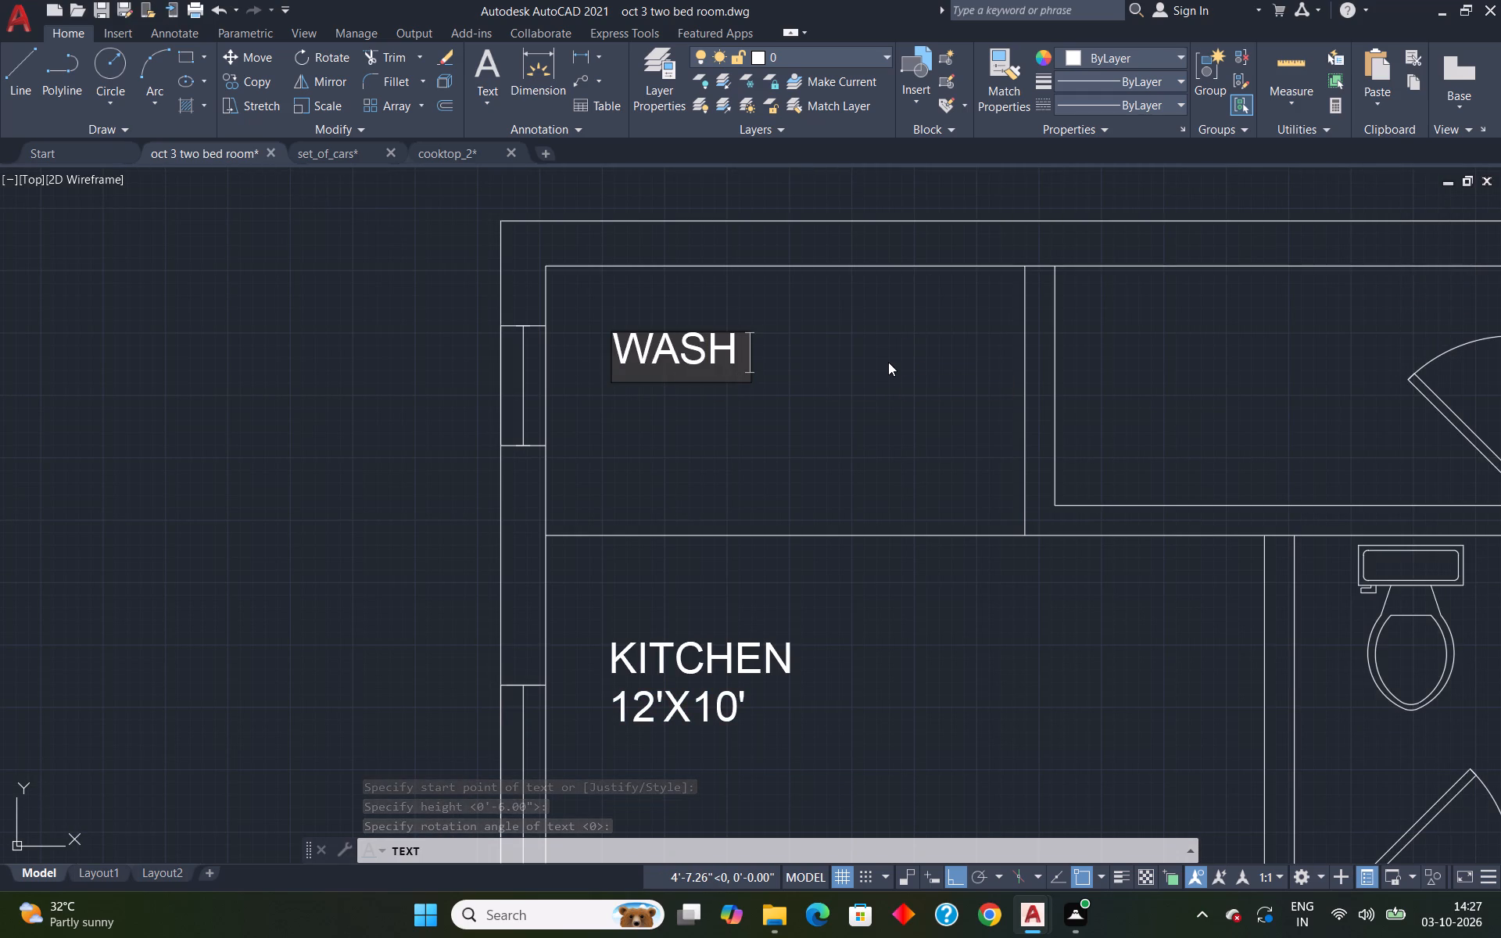
text(AREA)
key(space)
key(space)
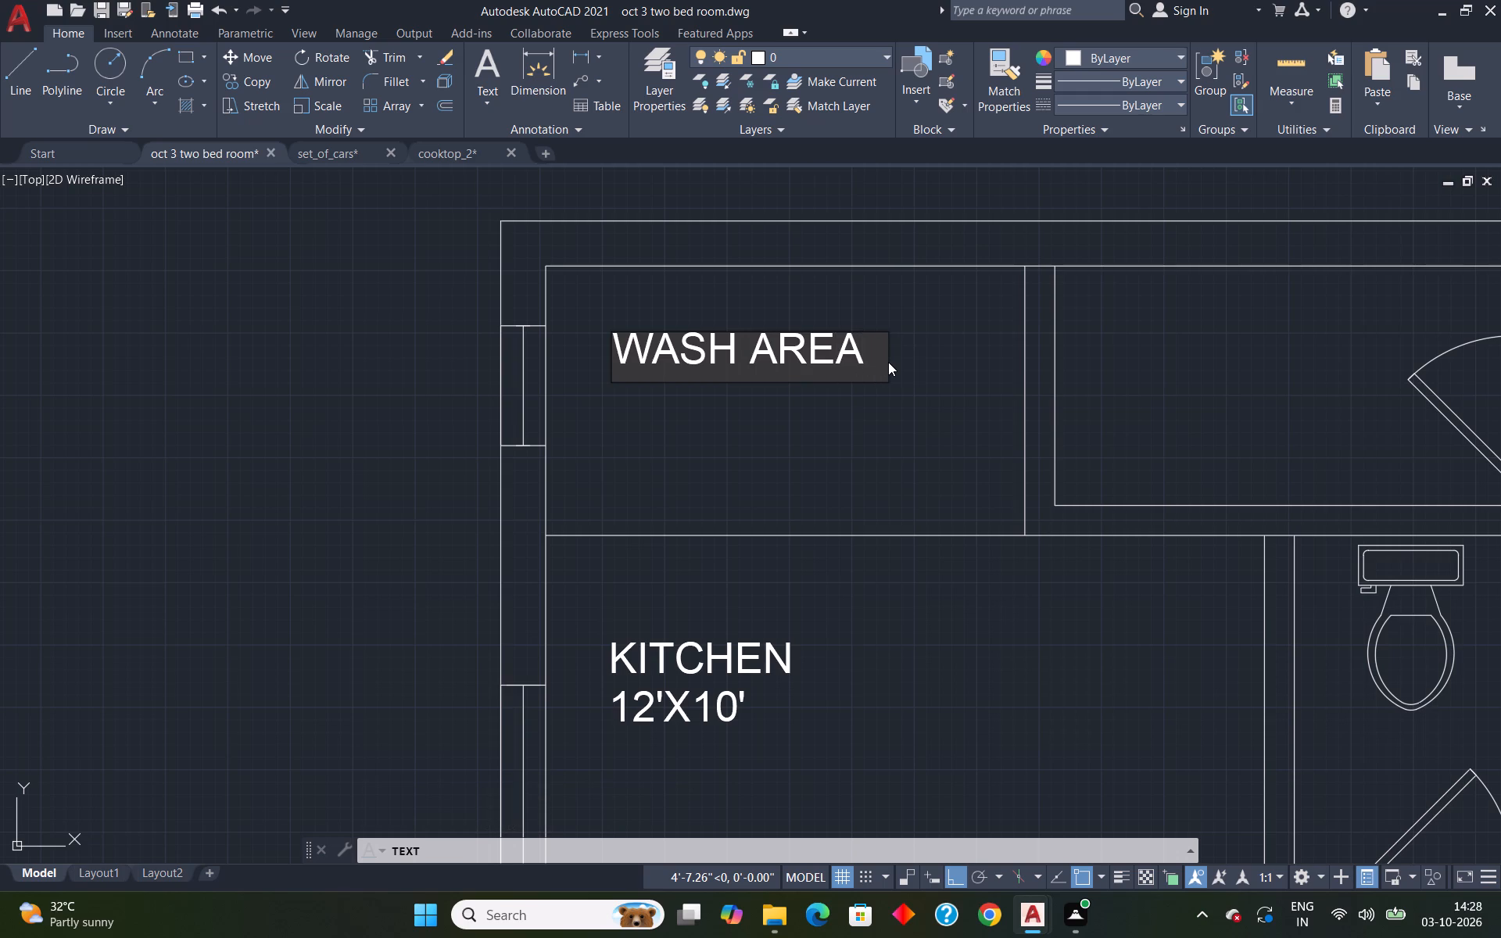
key(Return)
key(Return)
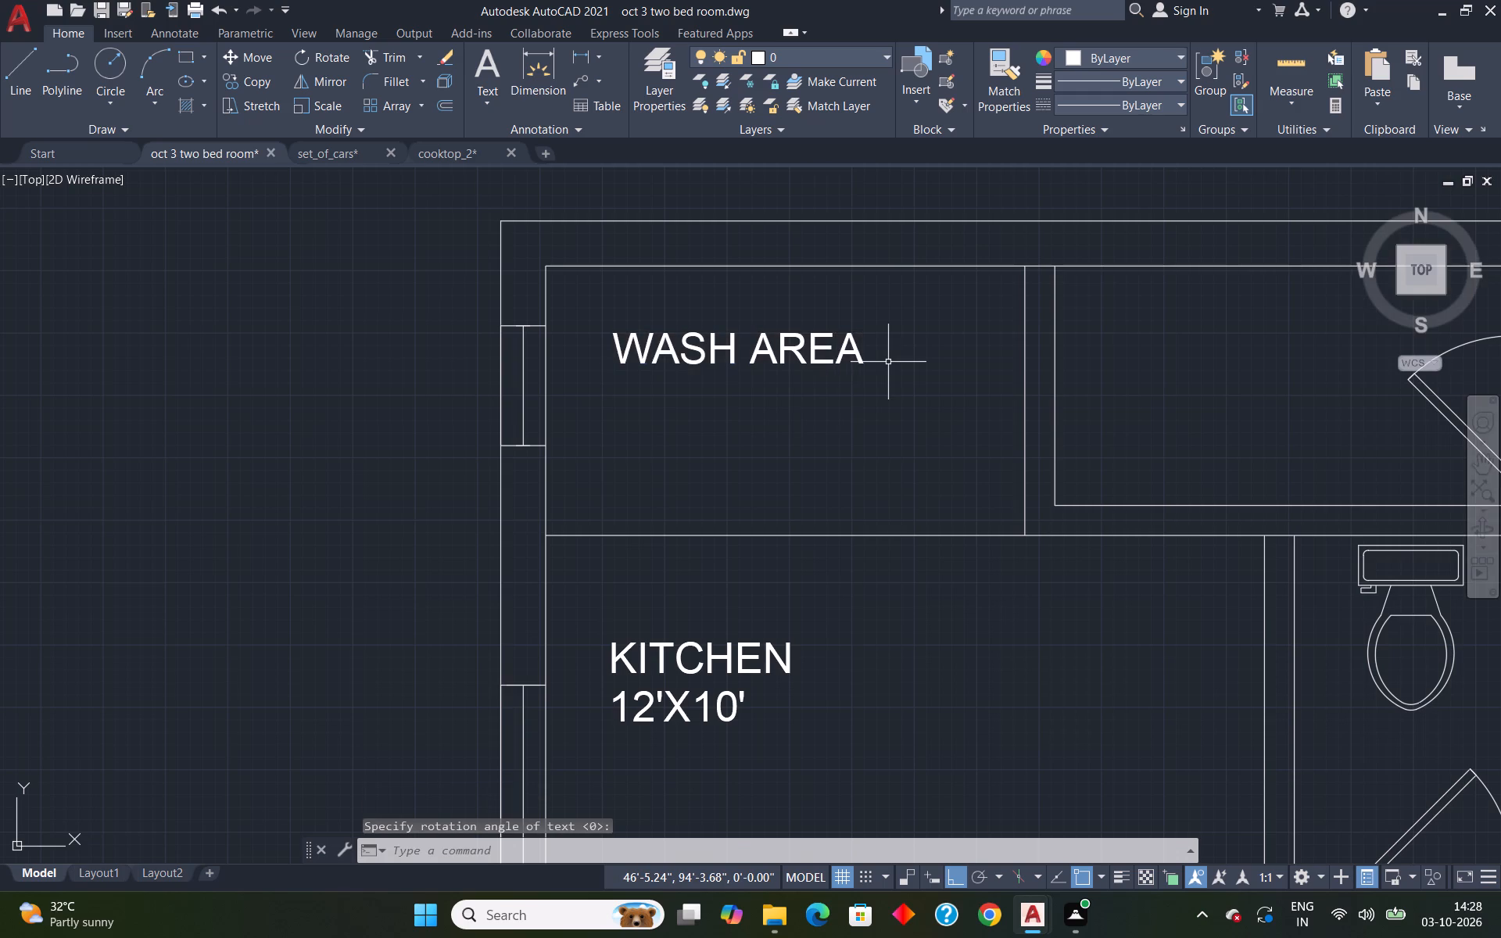
Label the room east of the wash area LAUNDRY, with 4' on a second line, in 6" high single-line text at 0° rotation.
key(space)
scroll(1123, 442, down, 2)
scroll(1189, 409, up, 2)
click(998, 389)
key(Return)
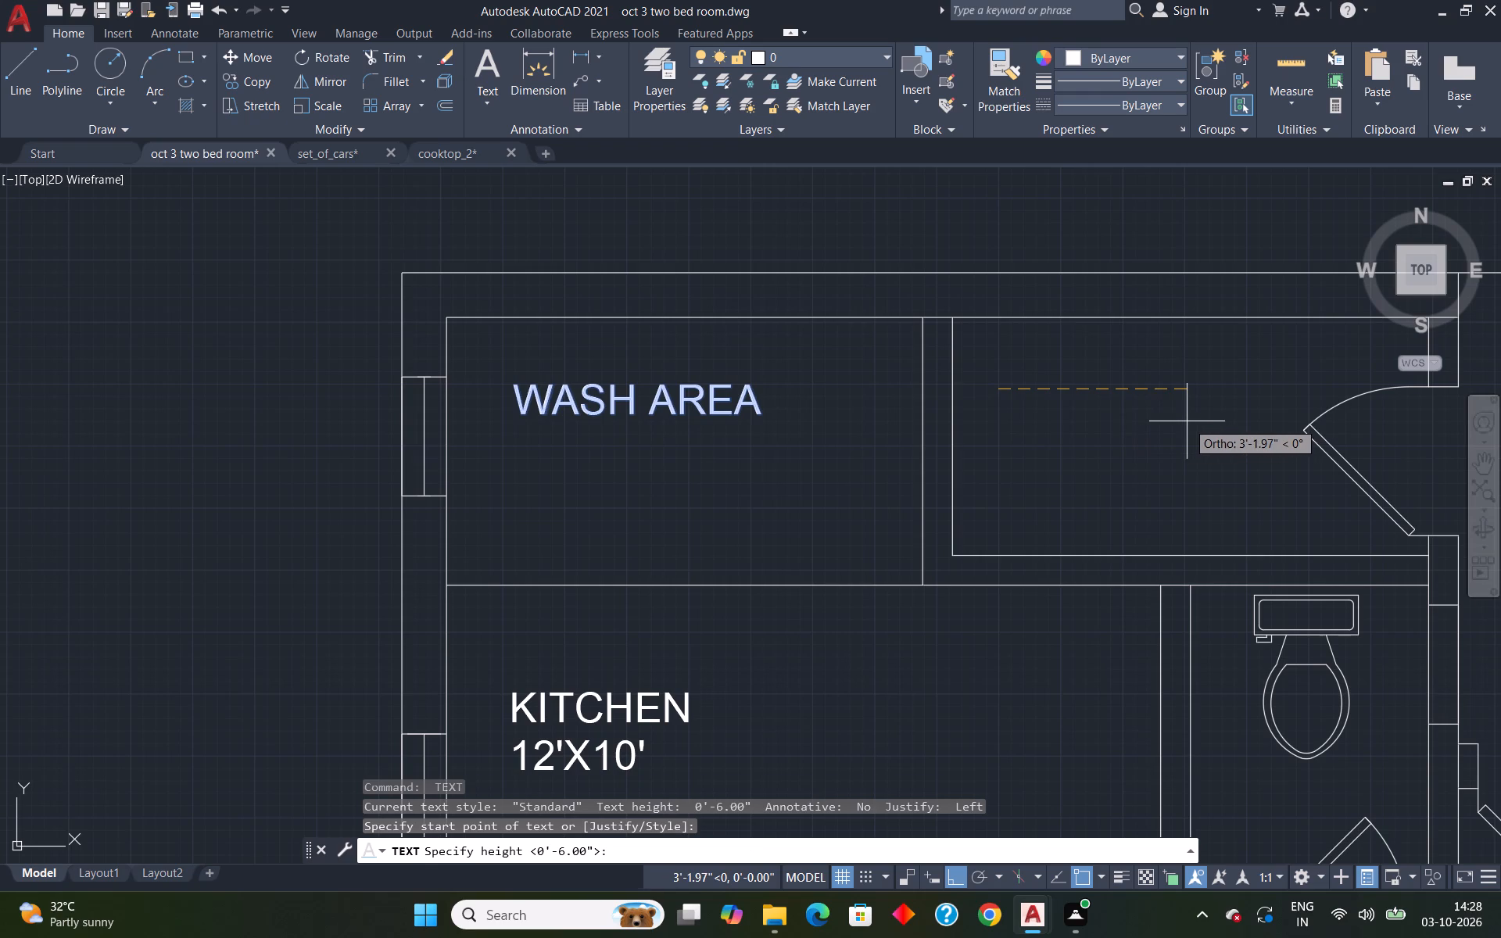
key(Return)
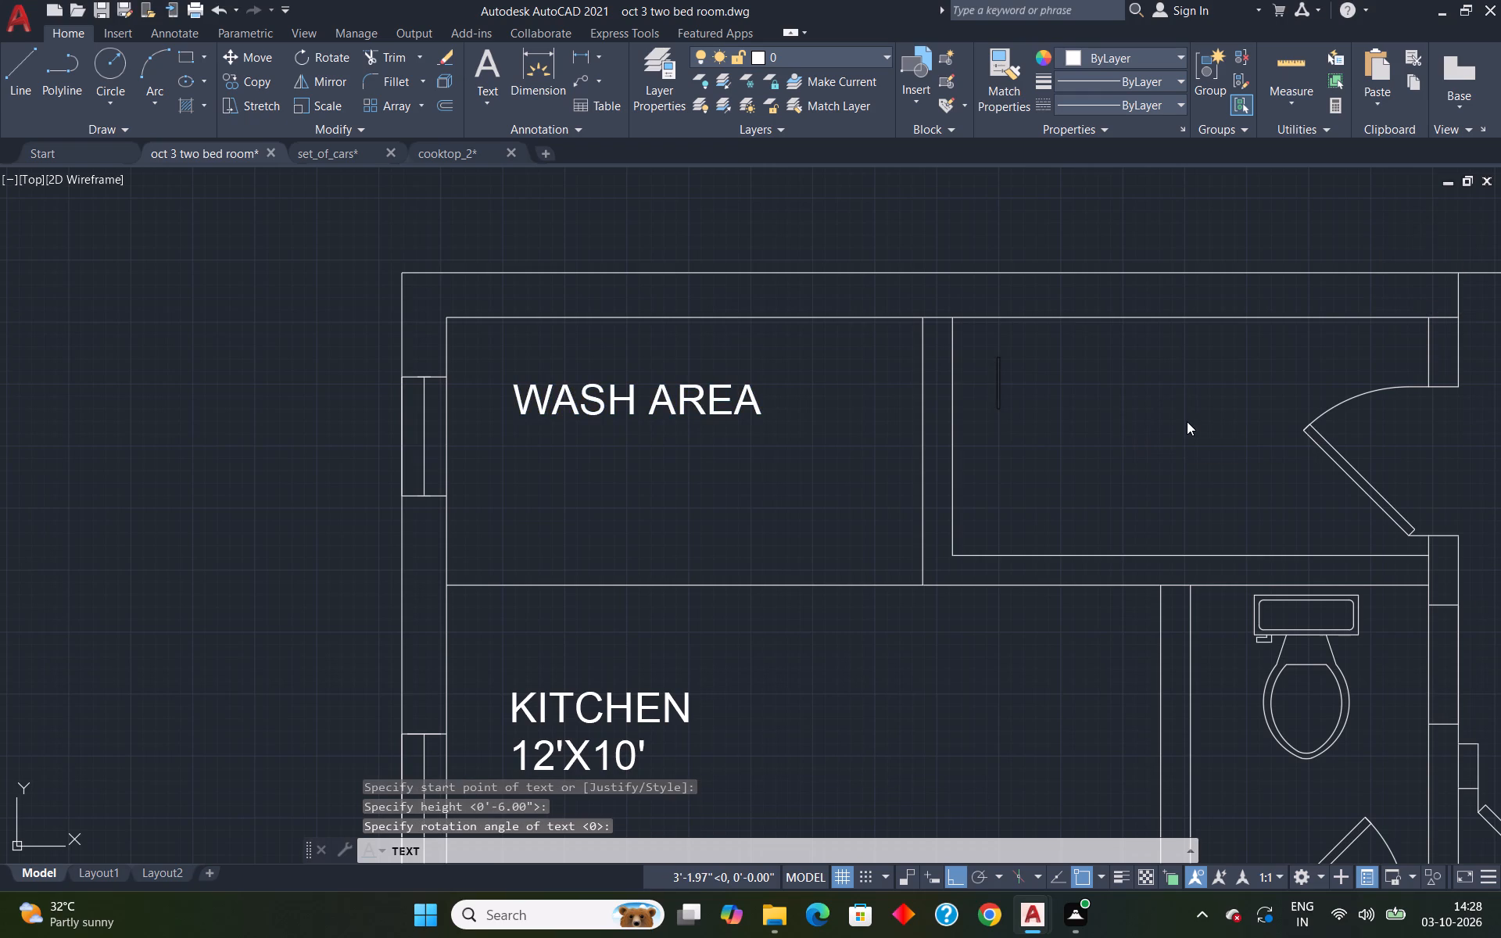
text(LAUN)
text(DRE)
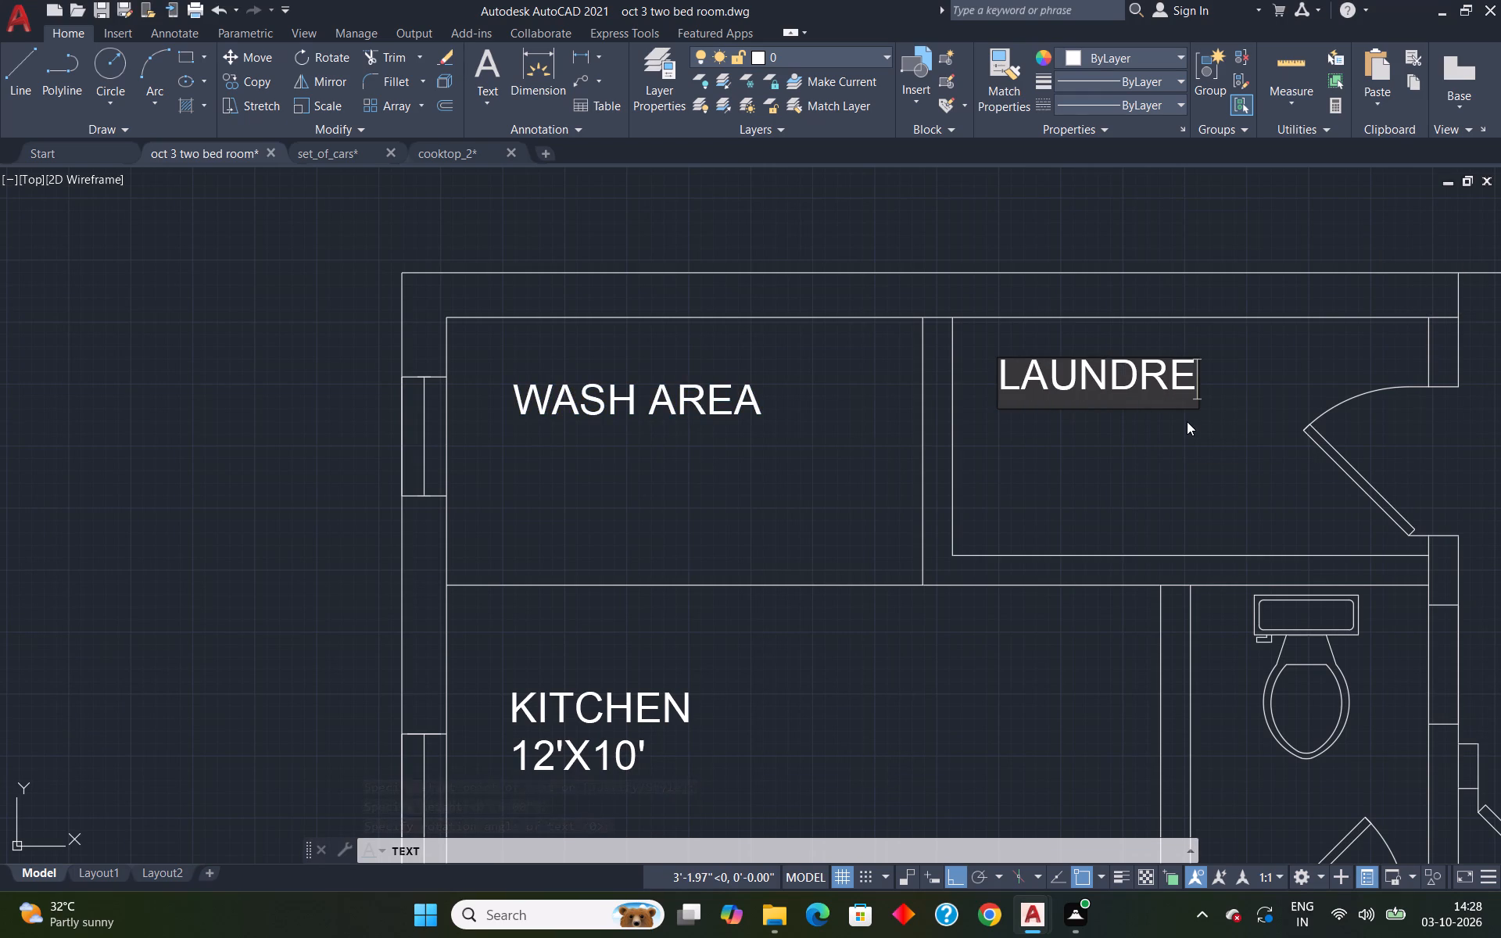
key(BackSpace)
text(RY)
key(Return)
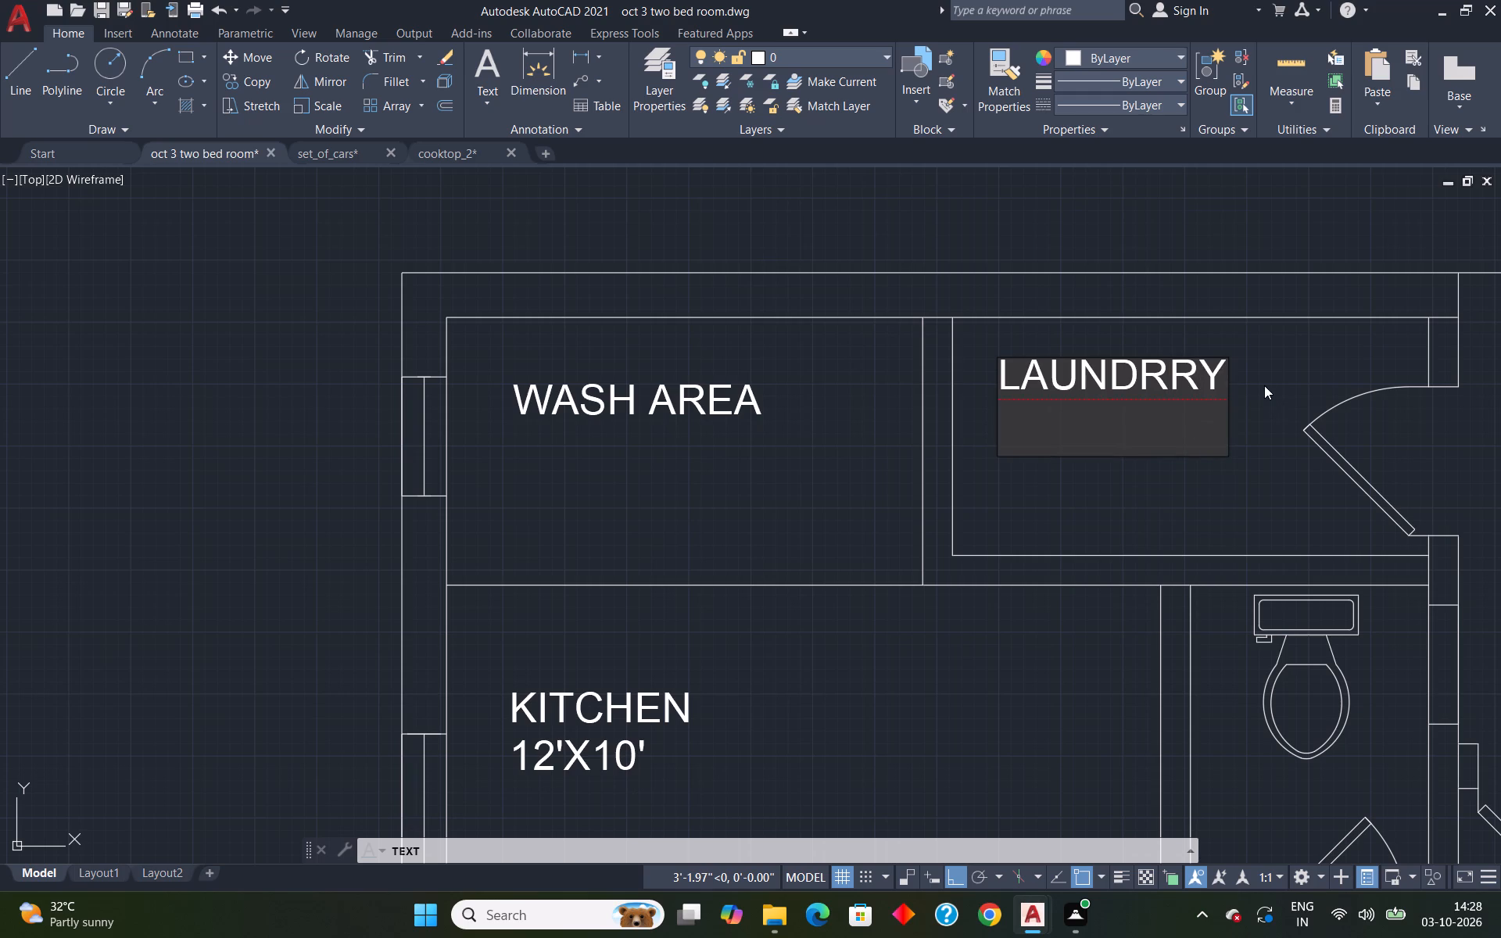
key(BackSpace)
key(BackSpace)
key(BackSpace)
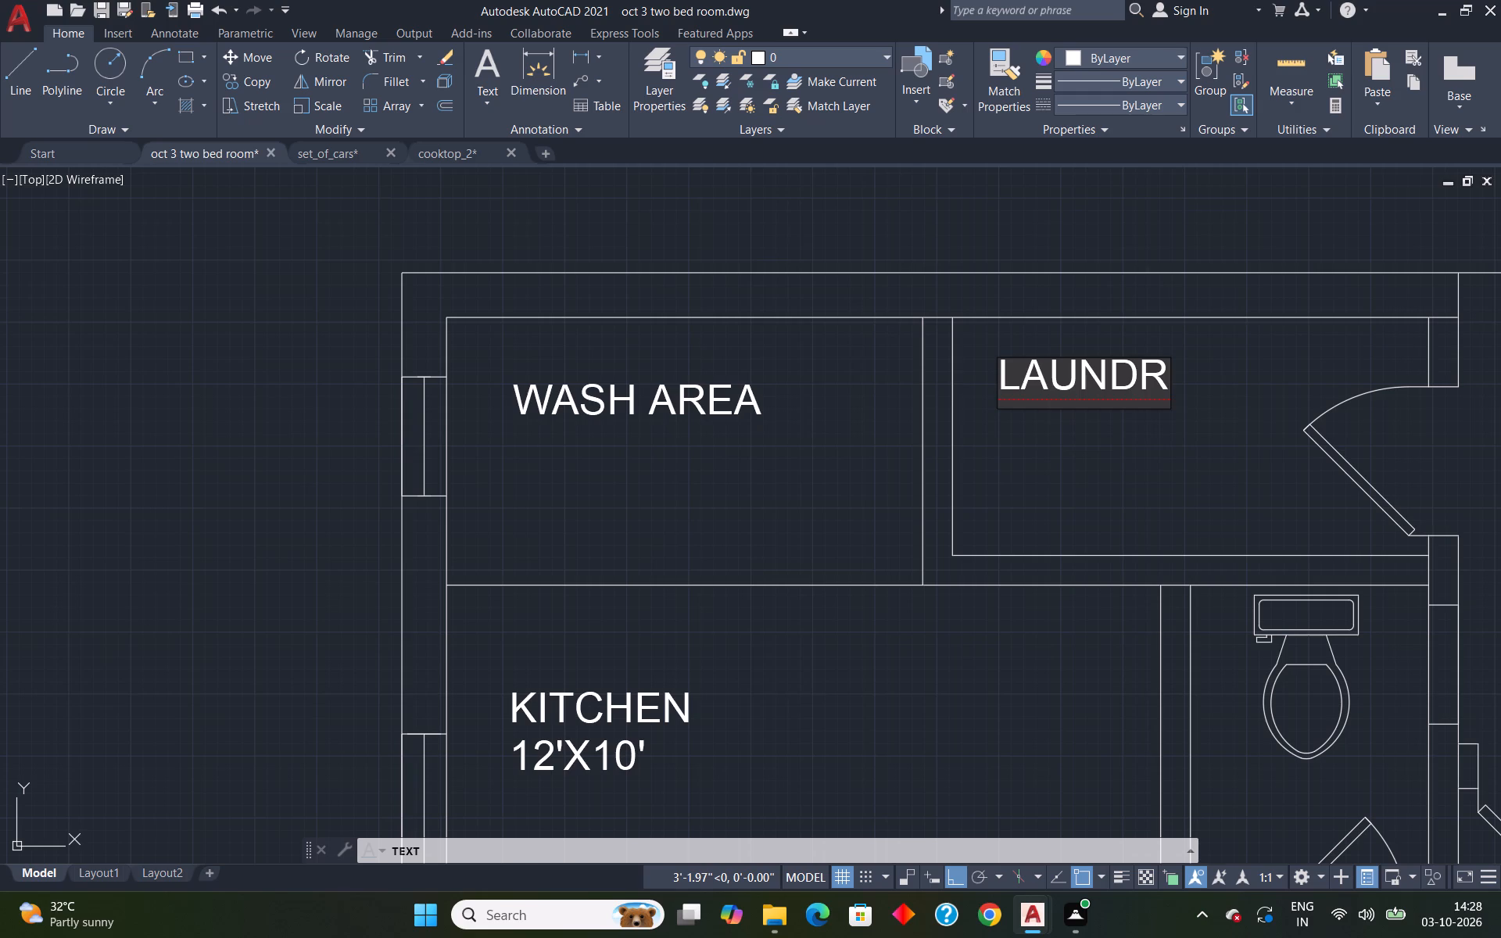
key(y)
key(Return)
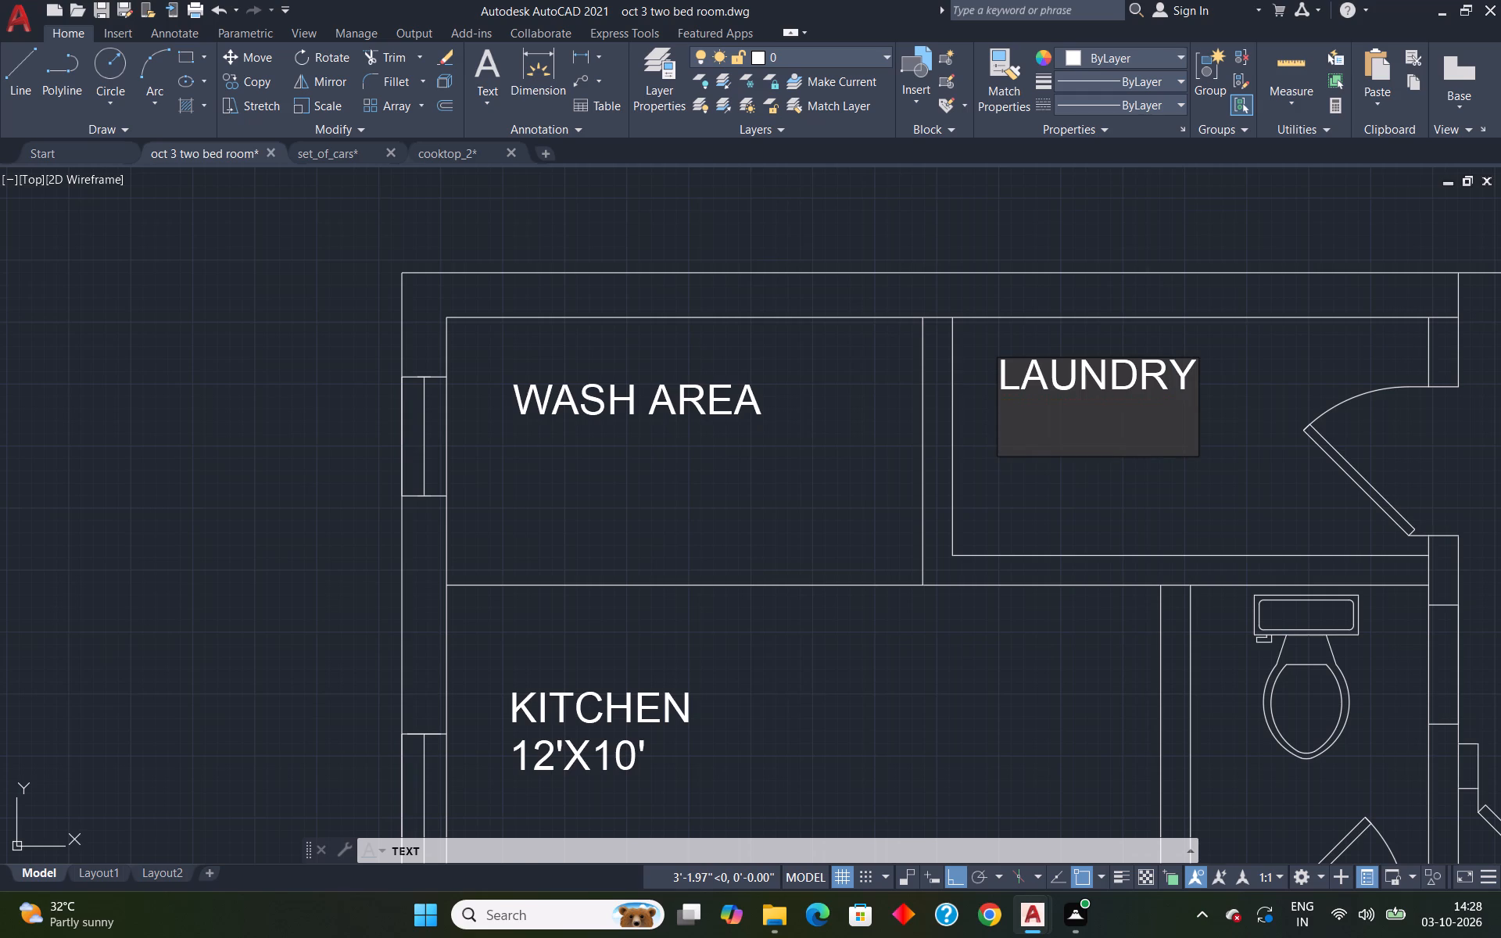
text(4')
key(Return)
key(Return)
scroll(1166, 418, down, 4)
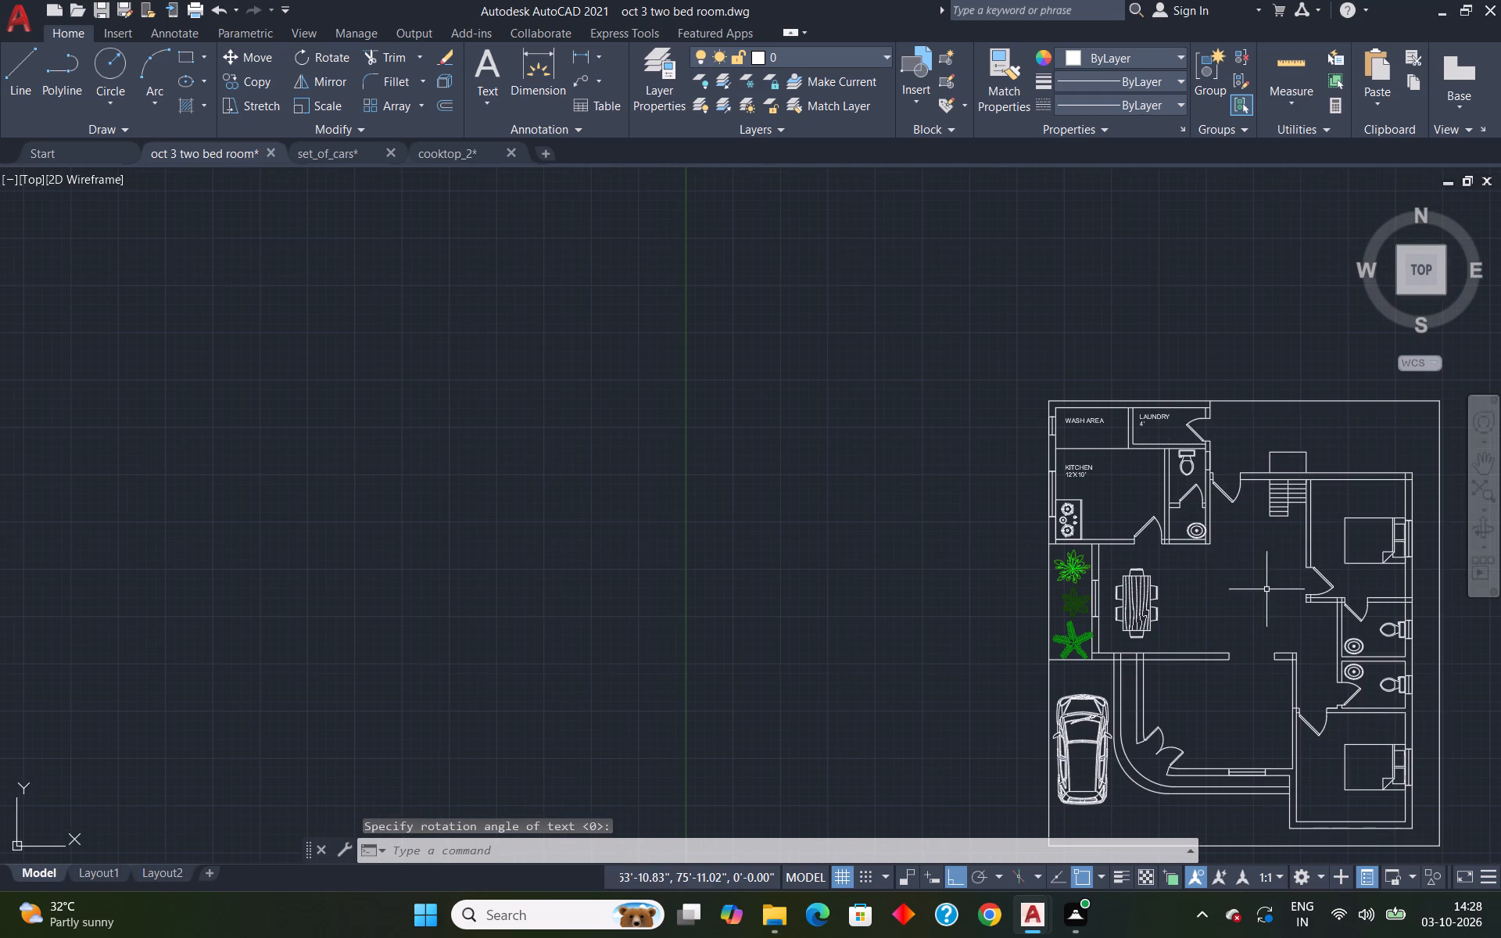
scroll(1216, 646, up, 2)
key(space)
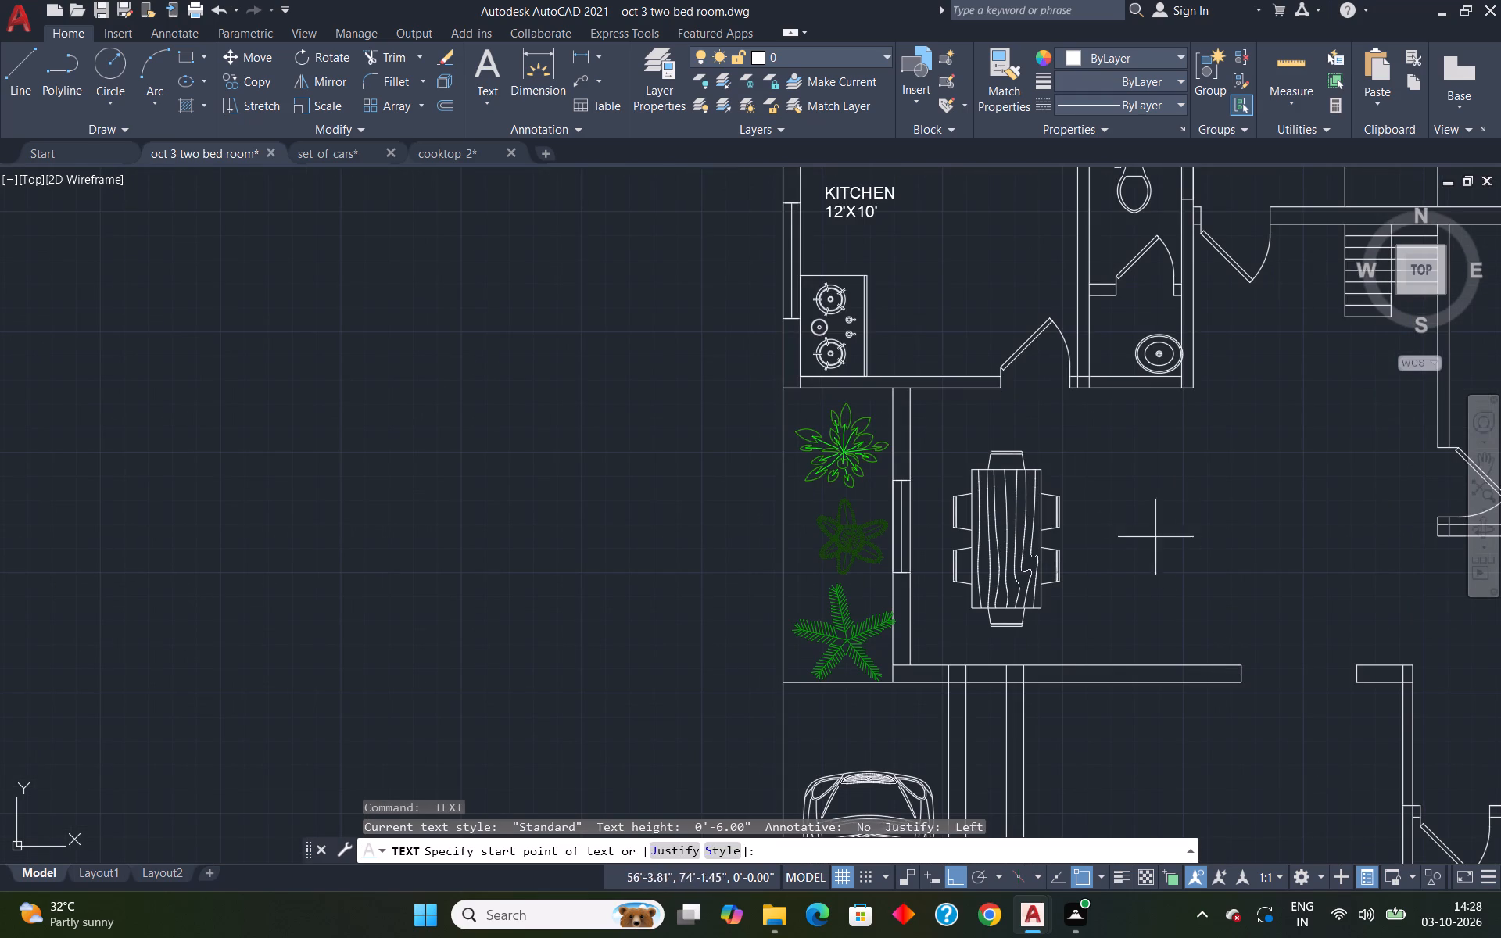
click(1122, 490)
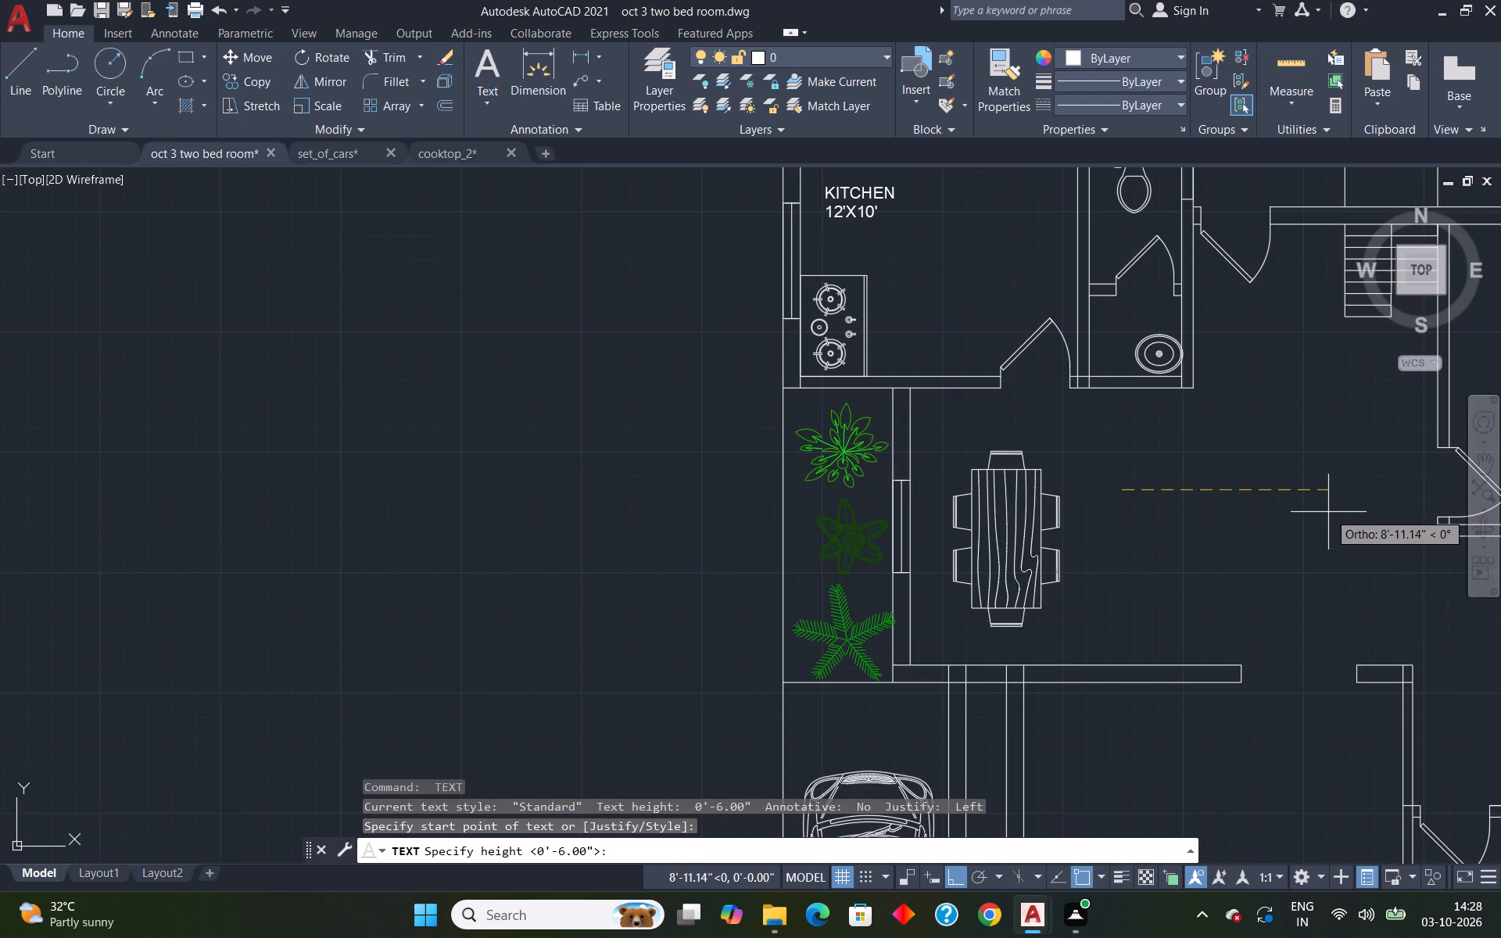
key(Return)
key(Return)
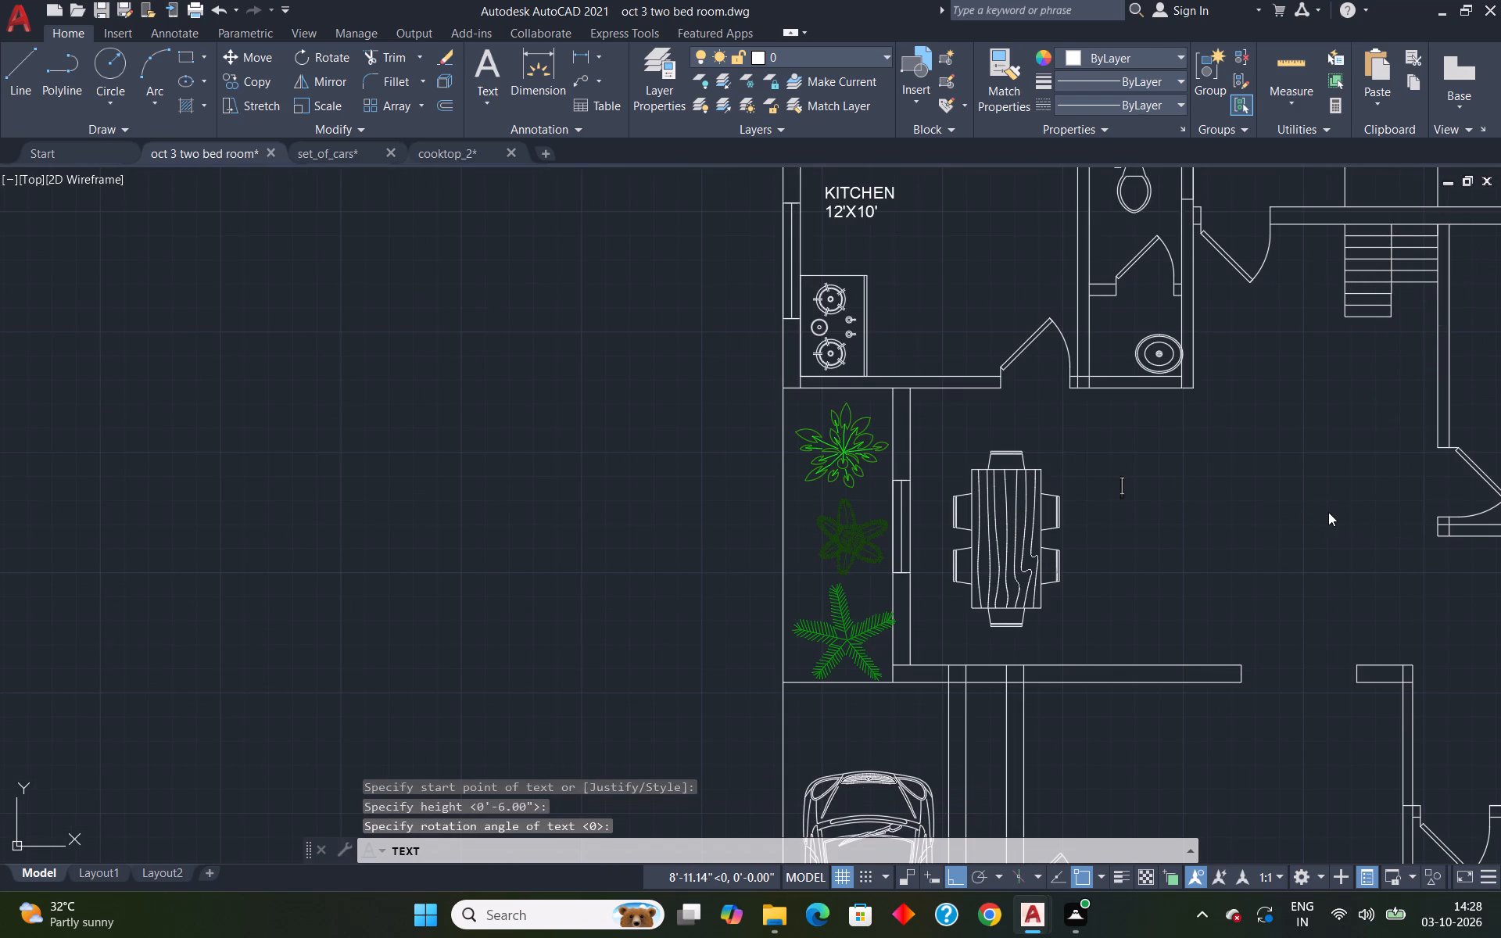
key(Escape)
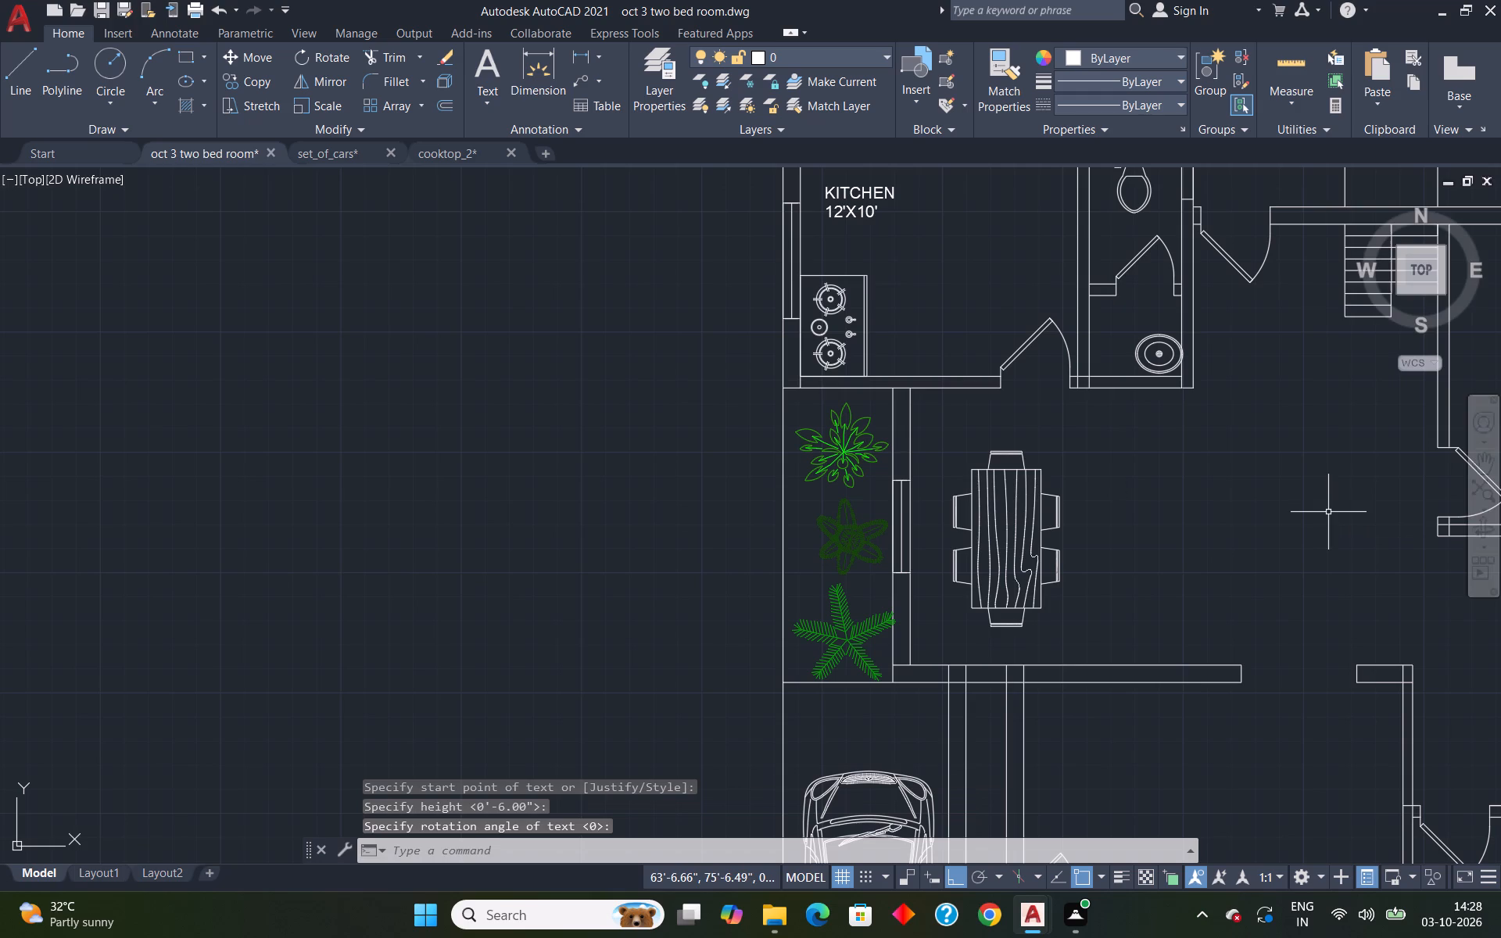
Open the living_room_furniture drawing from the Downloads folder.
scroll(1333, 513, down, 3)
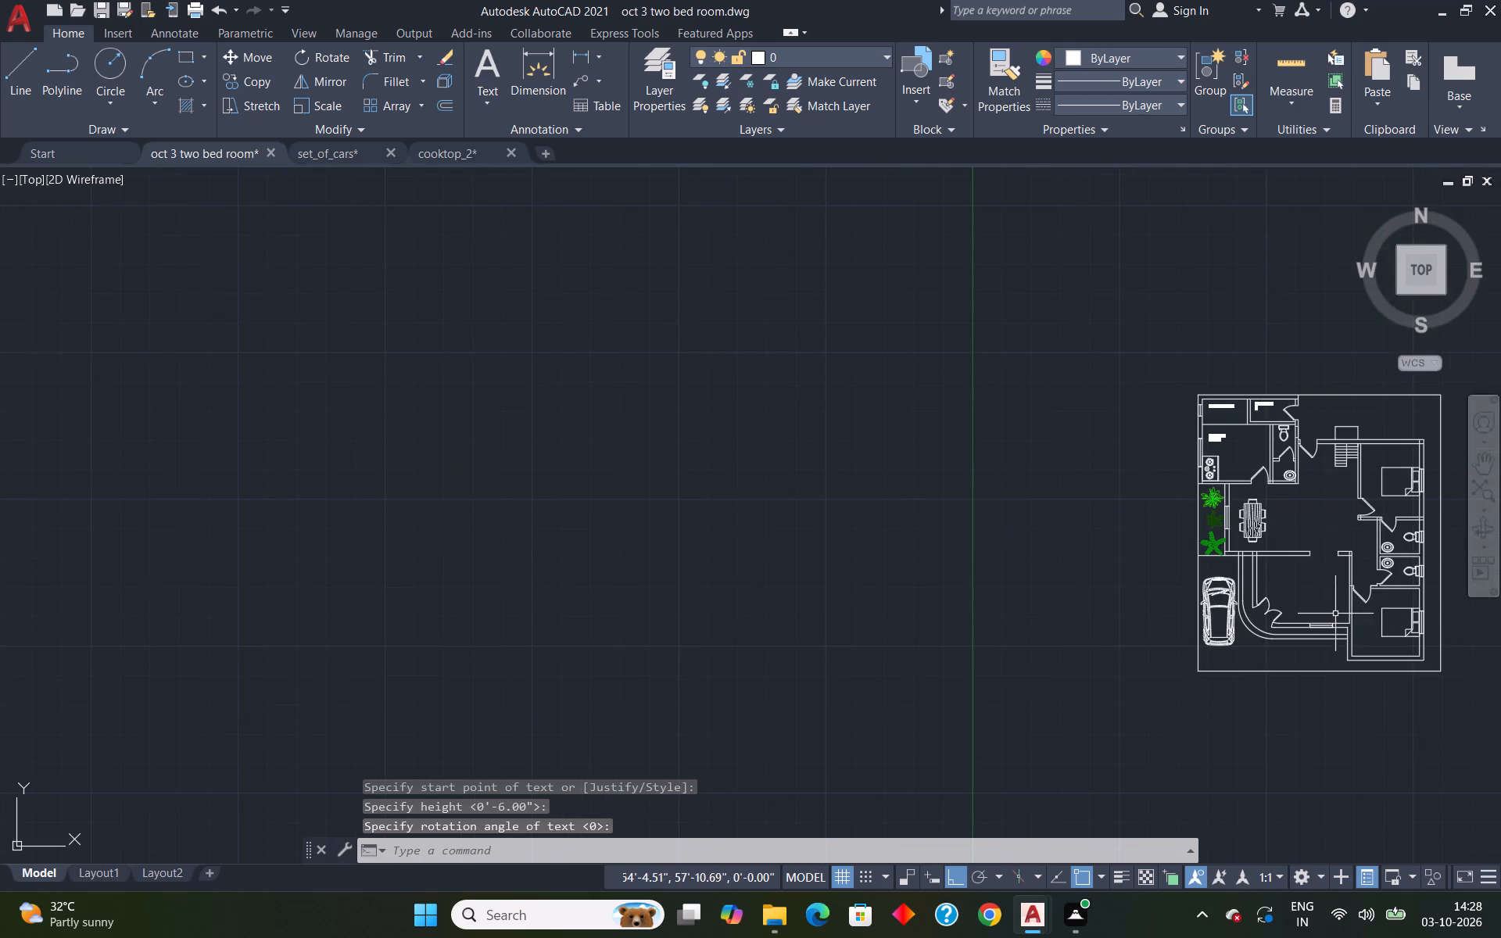
scroll(1334, 614, up, 3)
click(766, 918)
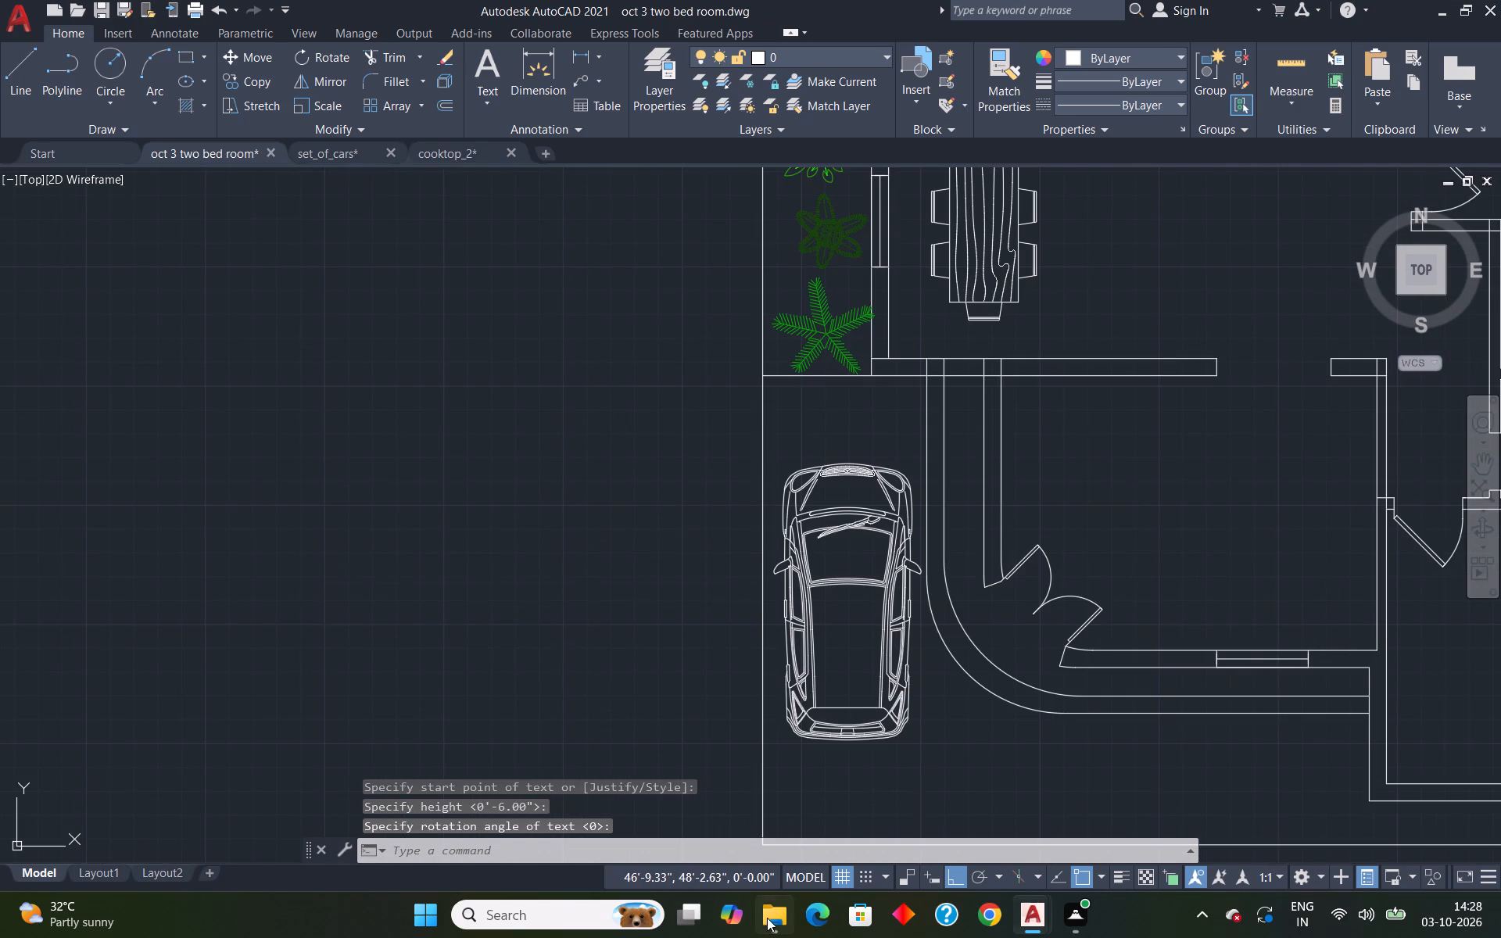
click(289, 370)
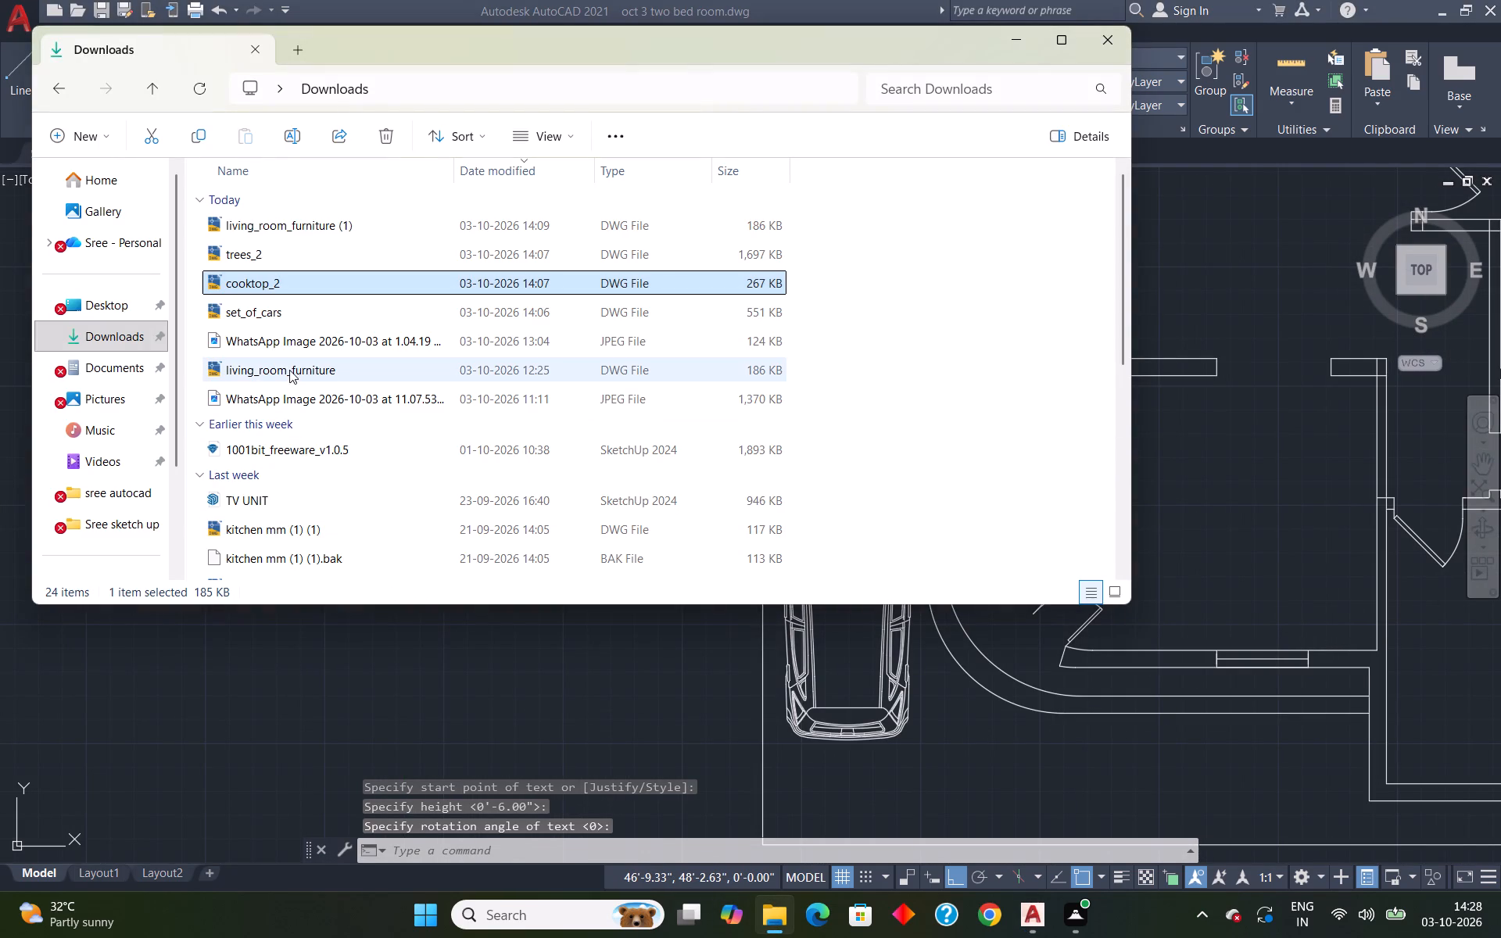
click(391, 370)
double_click(391, 370)
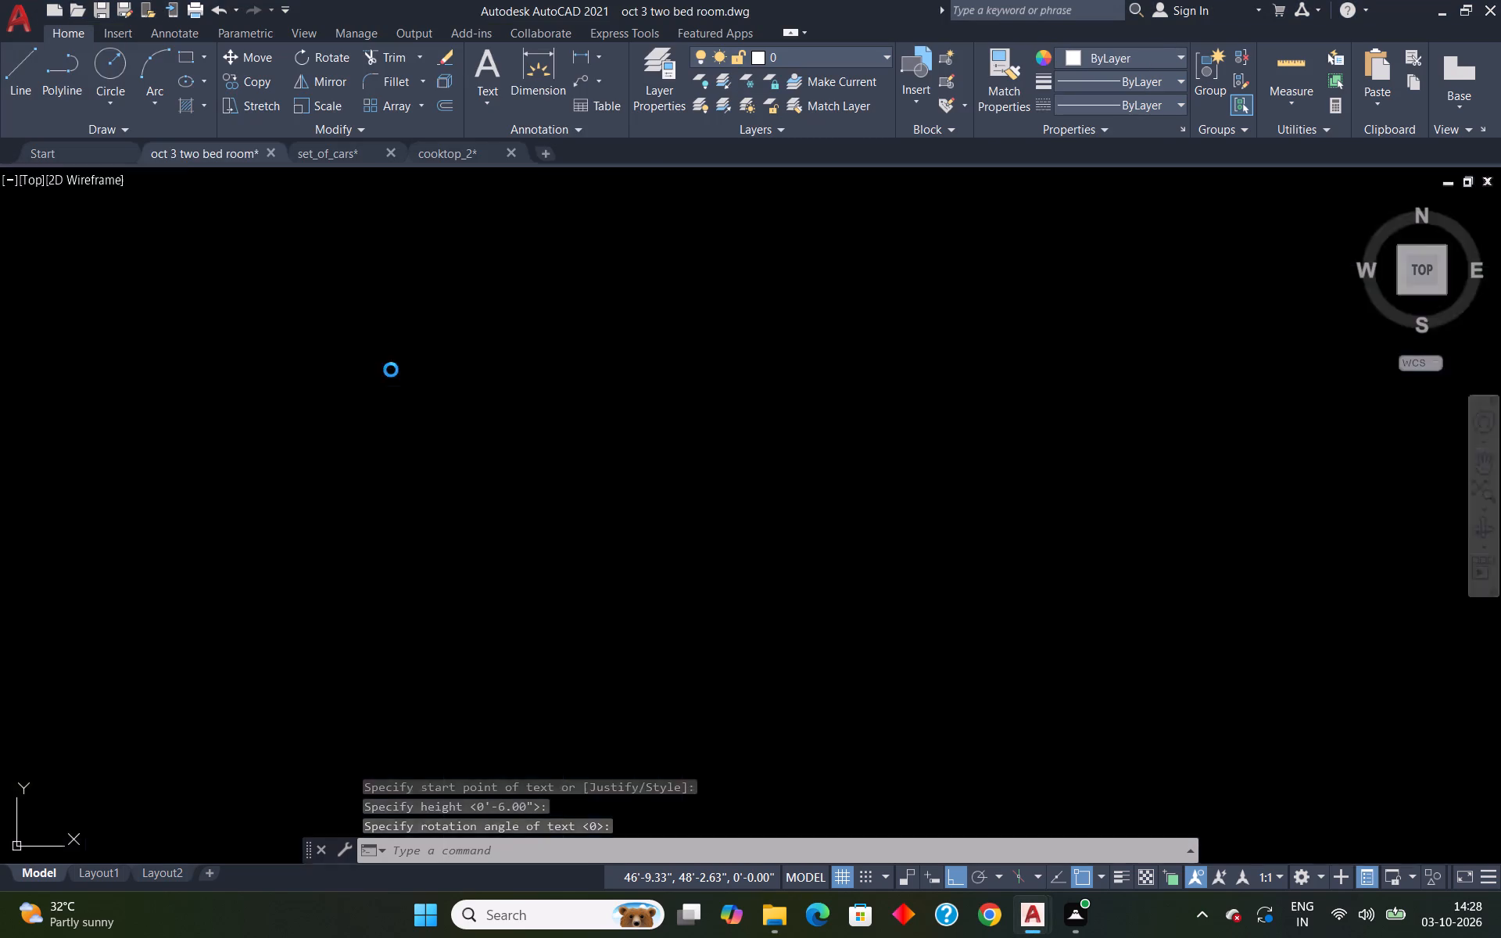
Copy the DAY BED1 block from the top row of sofas in the furniture drawing to the clipboard.
scroll(783, 554, down, 2)
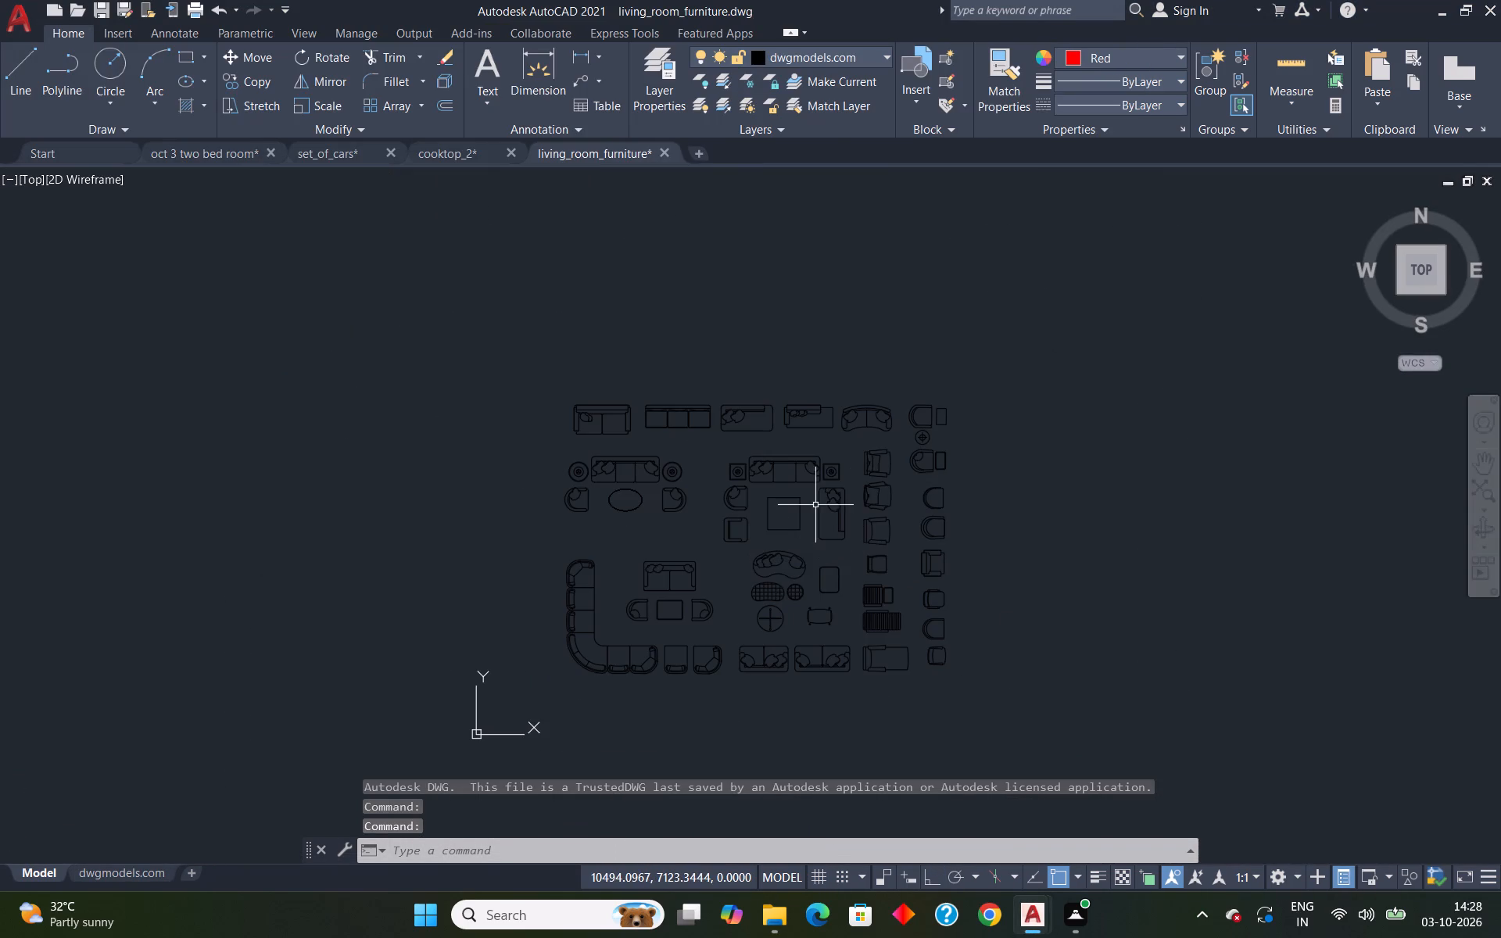
scroll(815, 505, up, 2)
scroll(853, 508, down, 1)
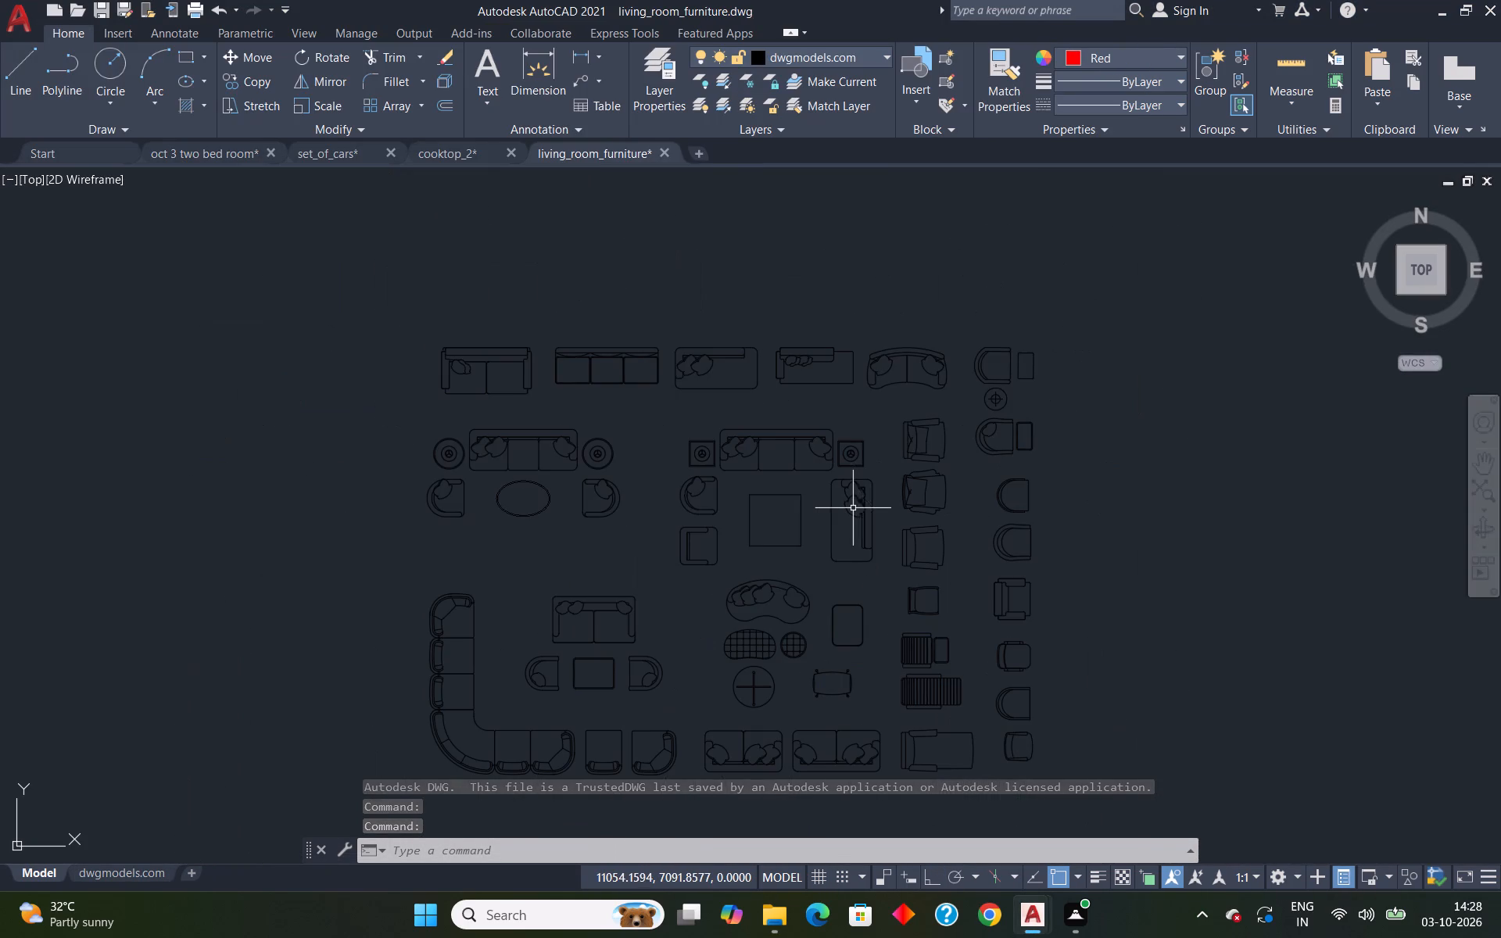
scroll(697, 366, up, 3)
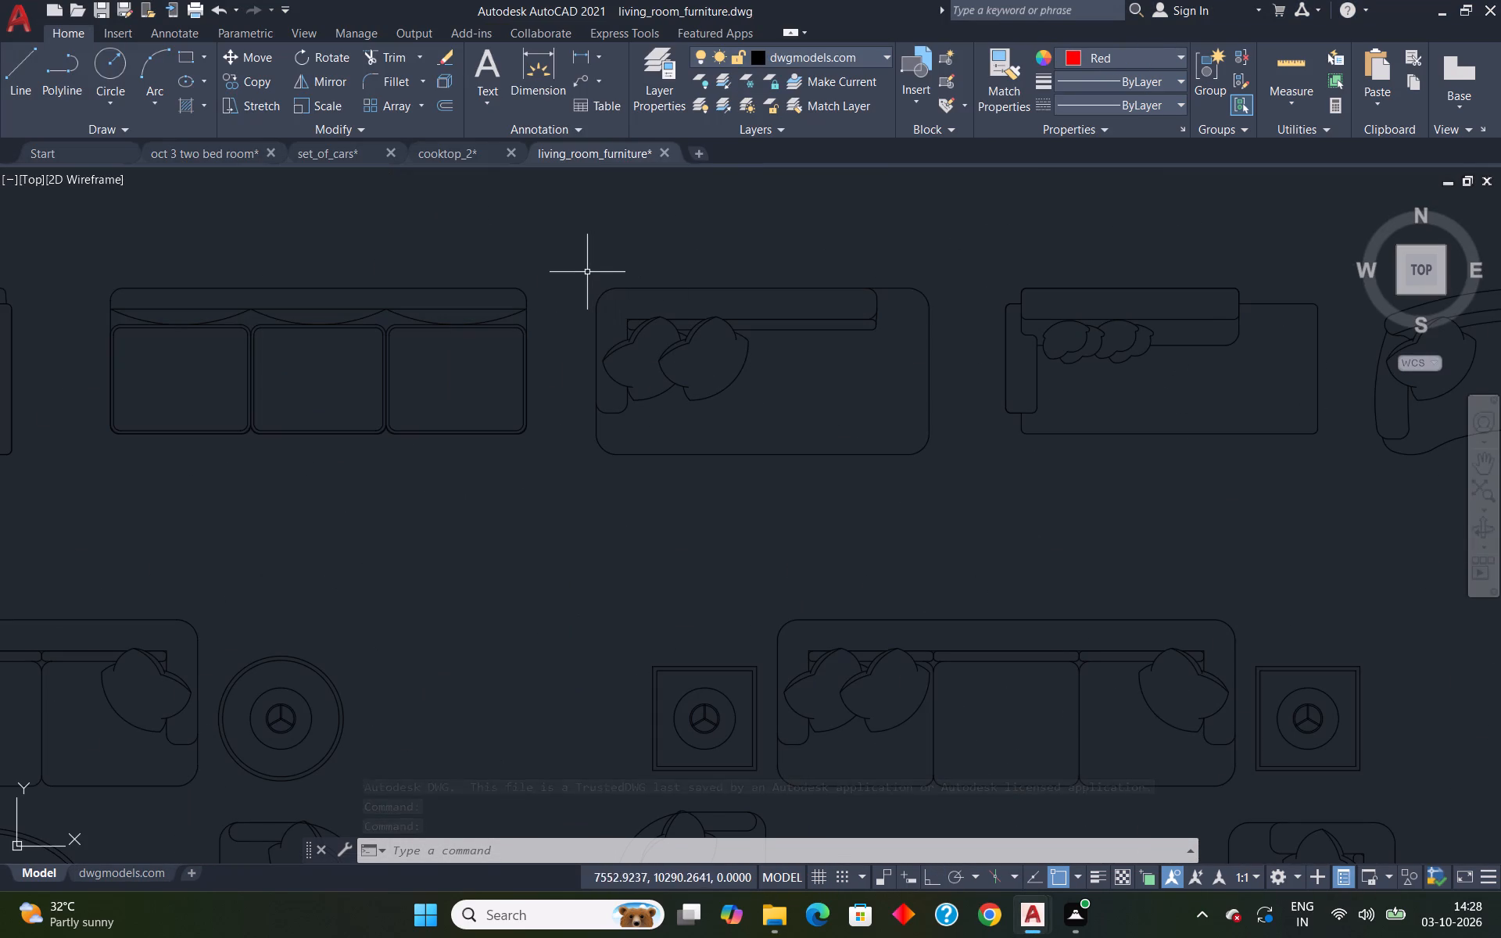
click(566, 256)
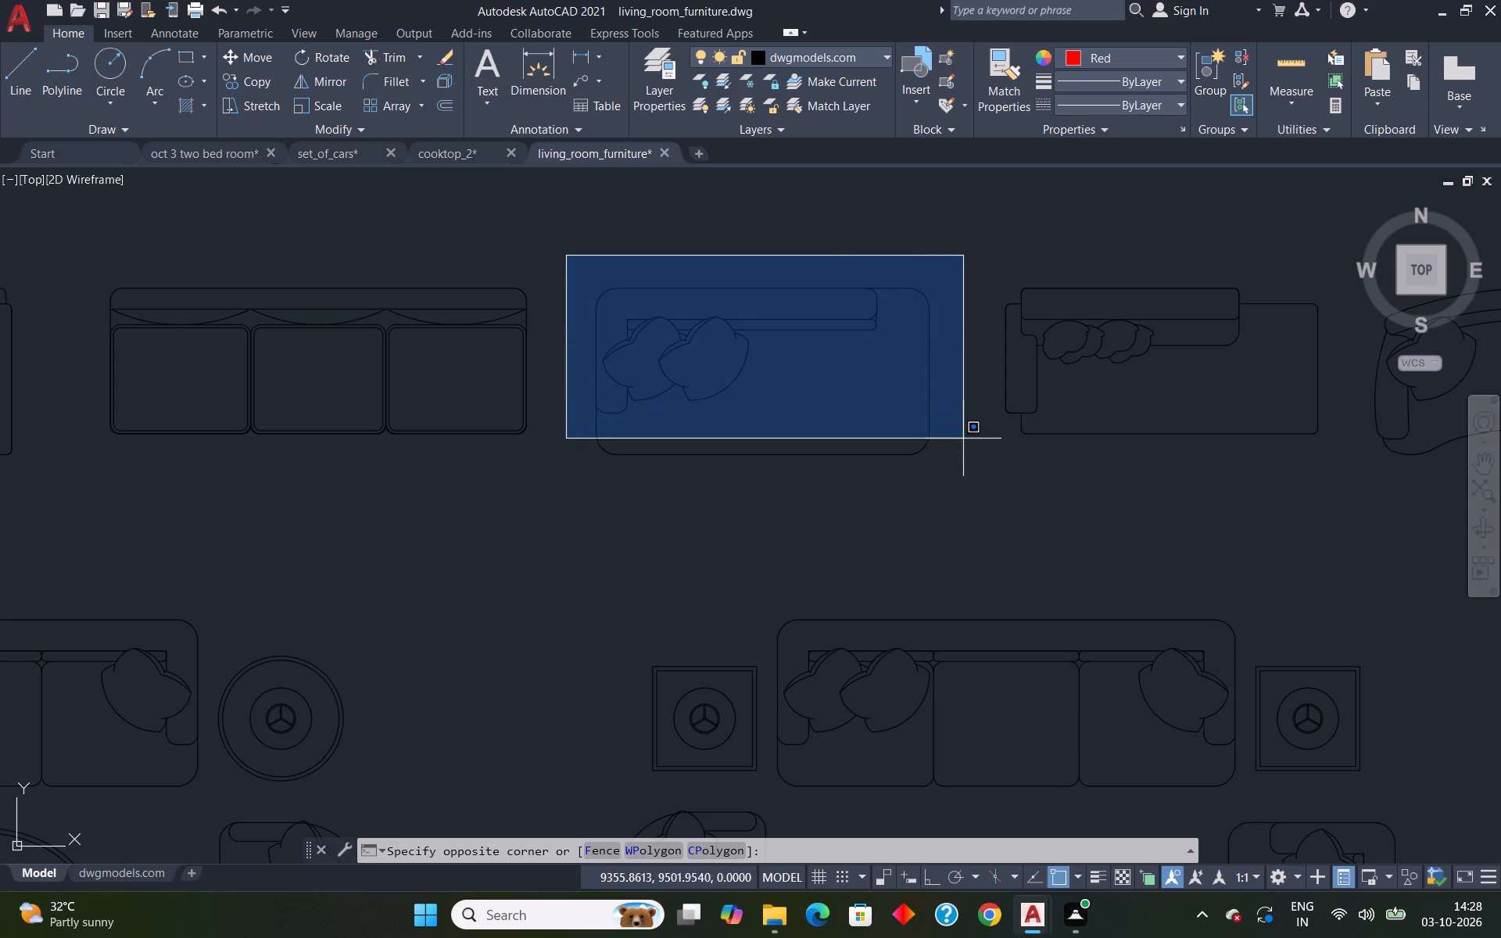
click(964, 478)
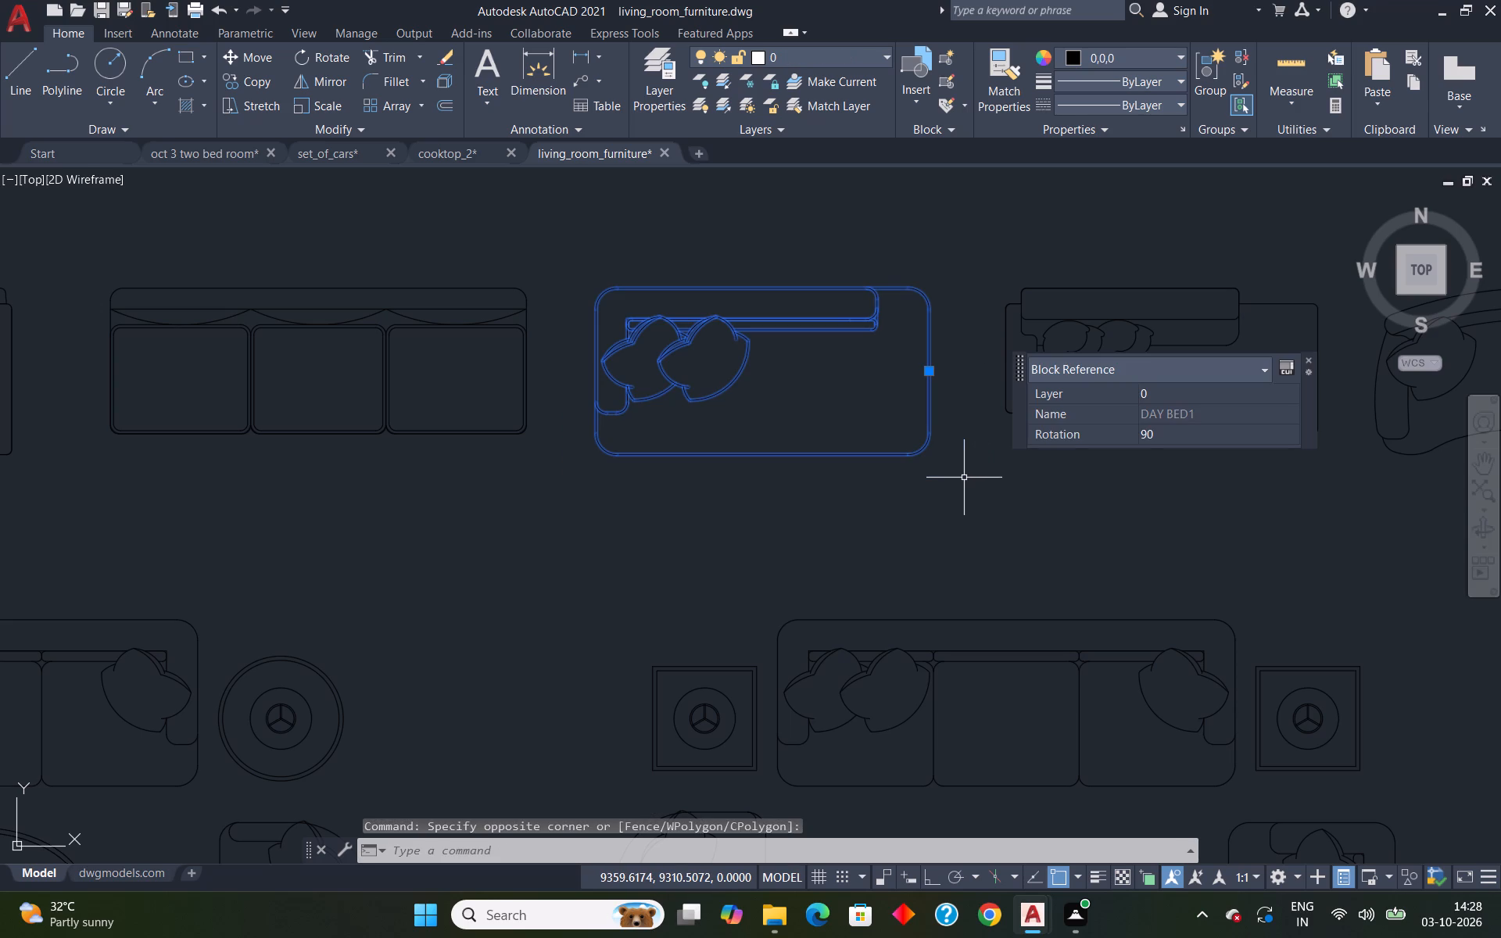
key(ctrl+c)
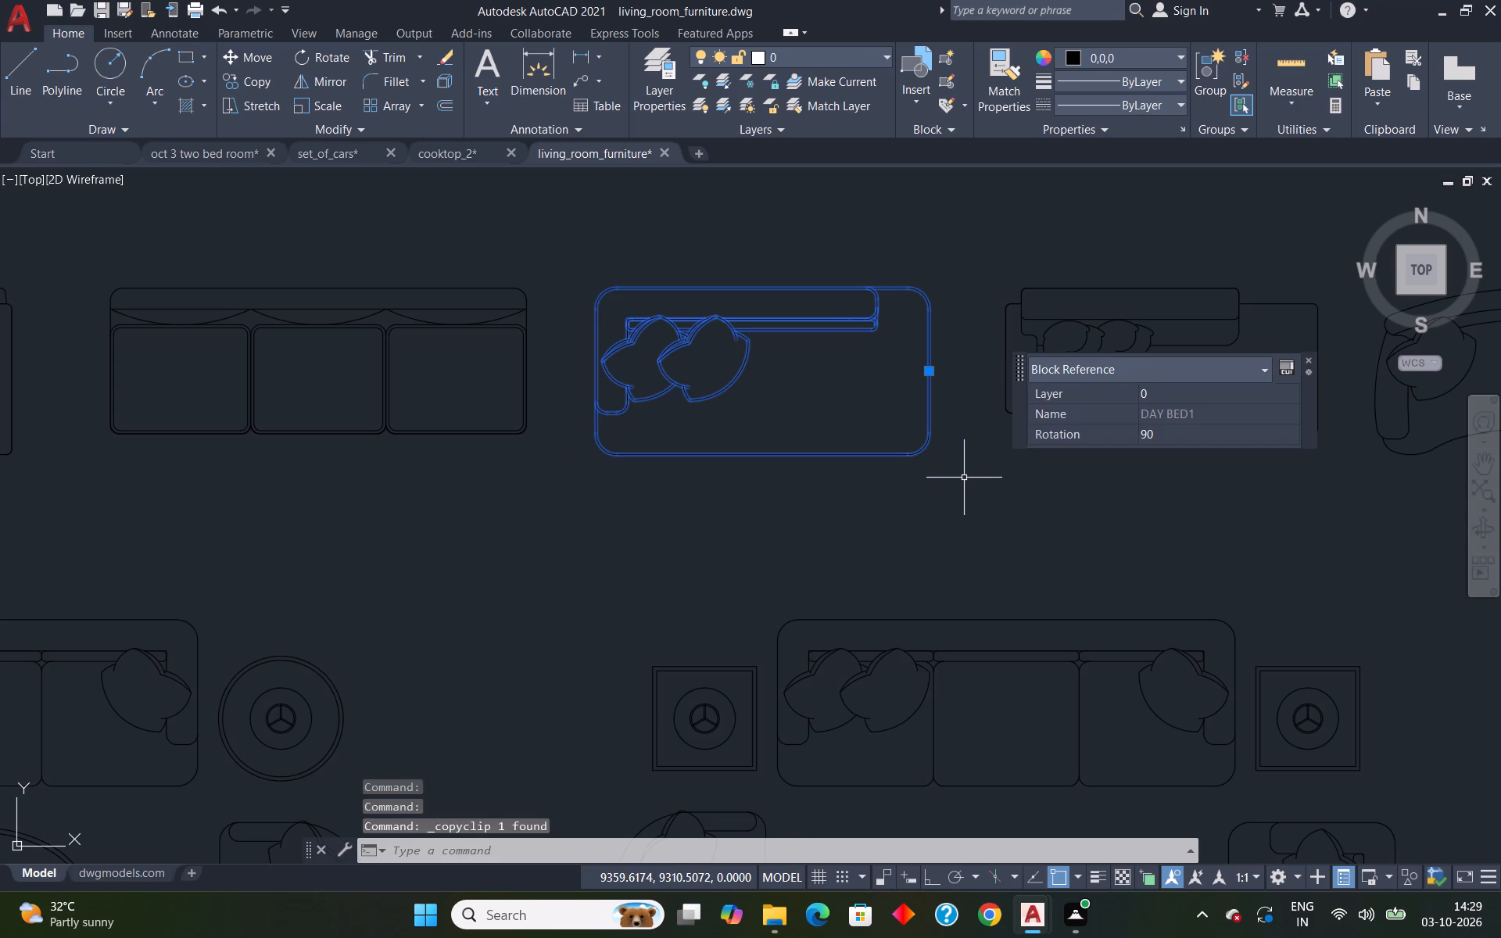
Switch to the oct 3 two bed room drawing and paste the day bed in the empty space east of the house.
click(1030, 922)
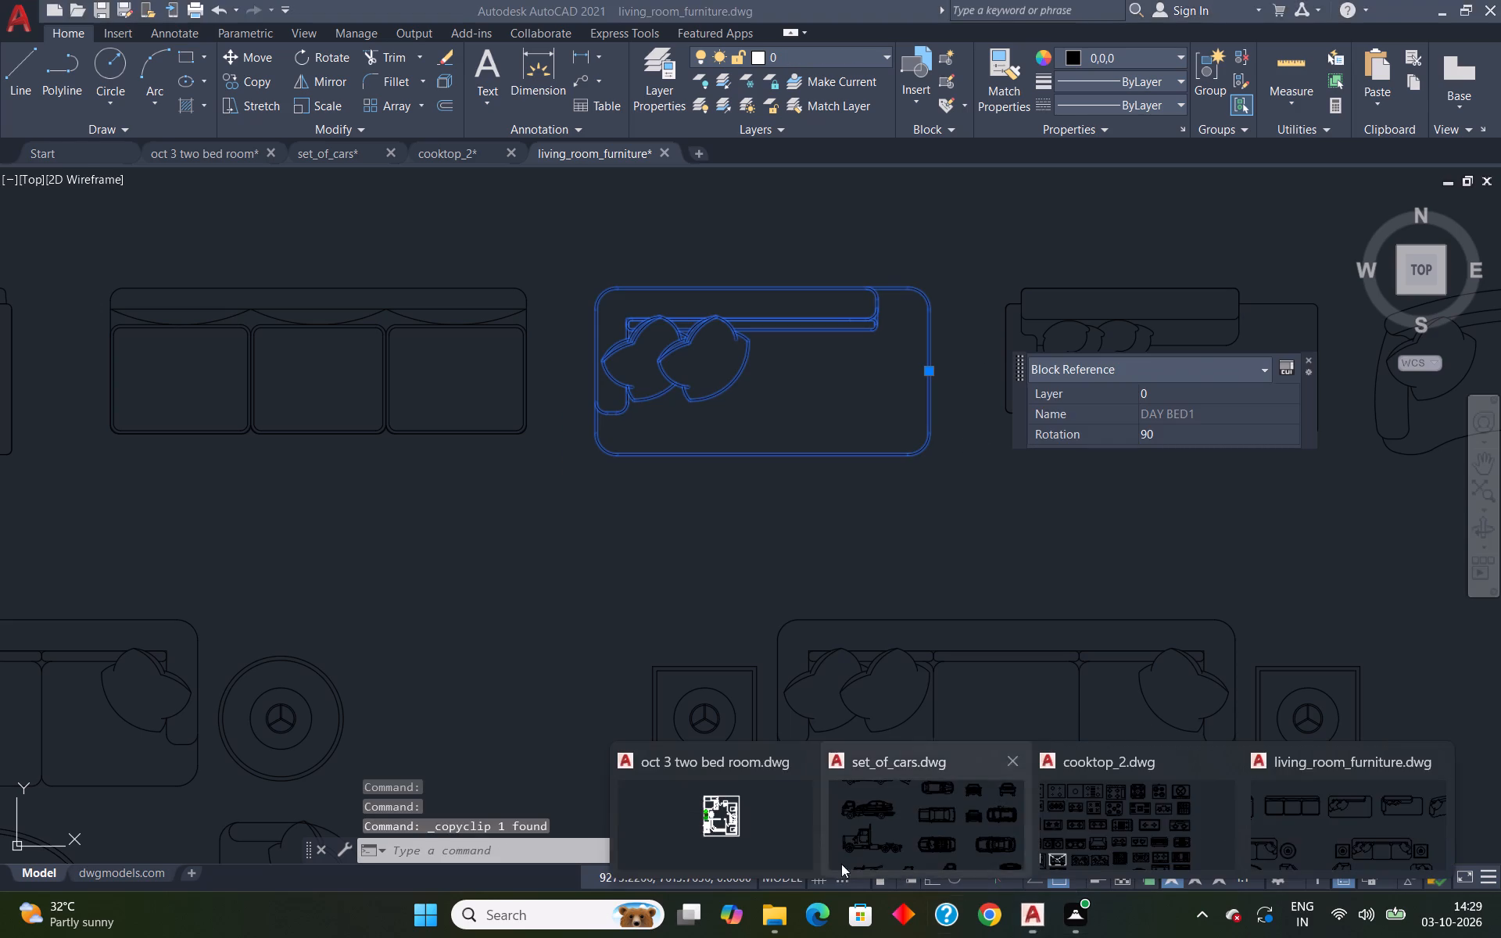
click(788, 851)
scroll(948, 661, down, 5)
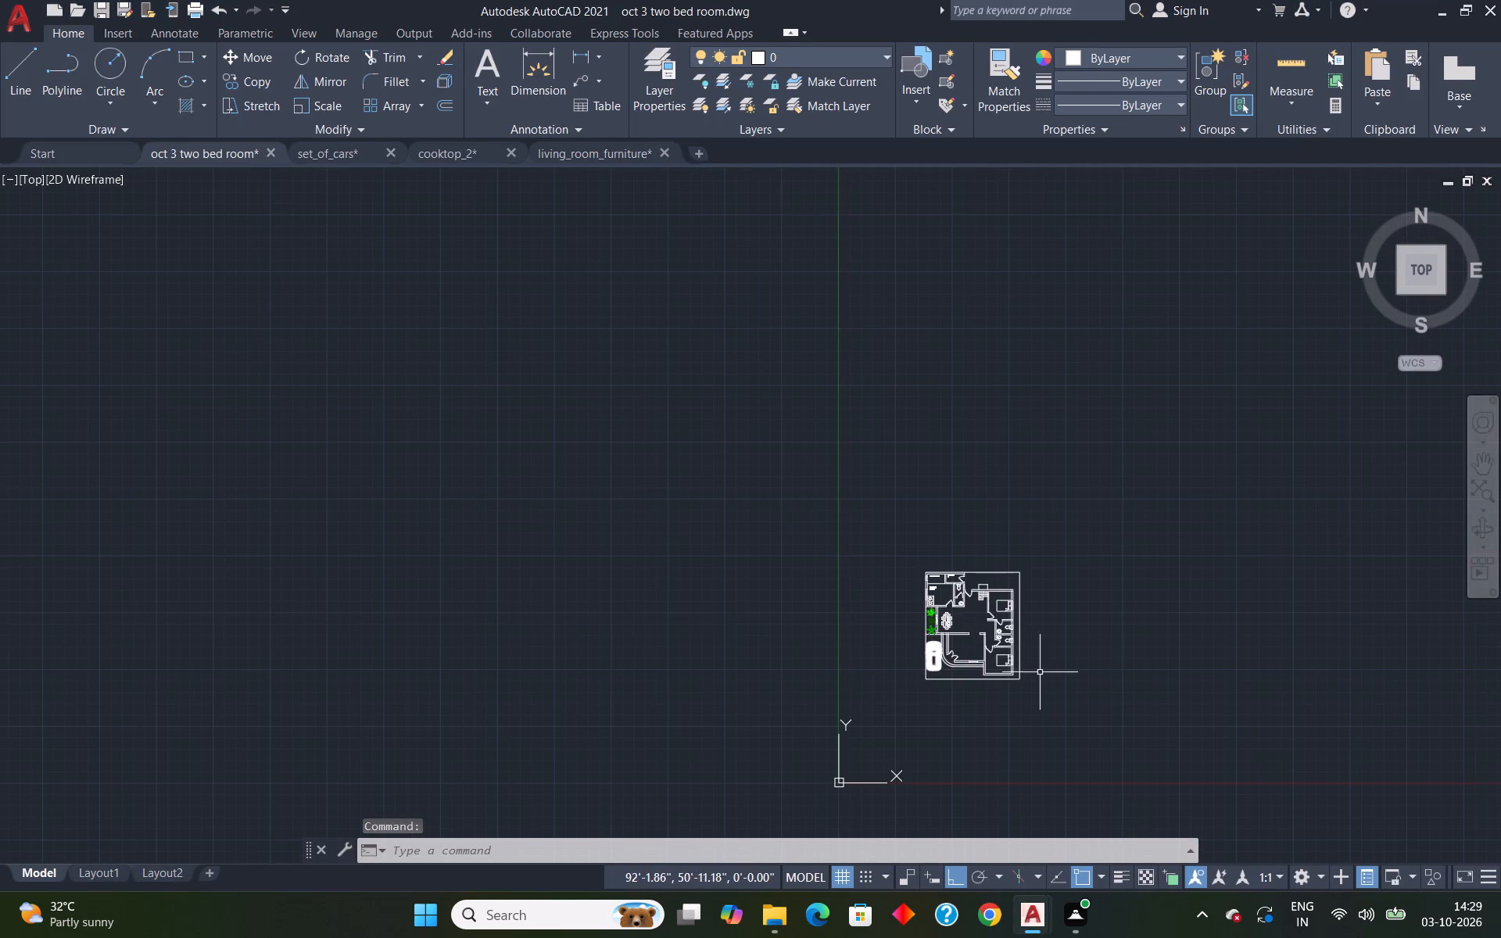
key(ctrl+v)
click(1108, 644)
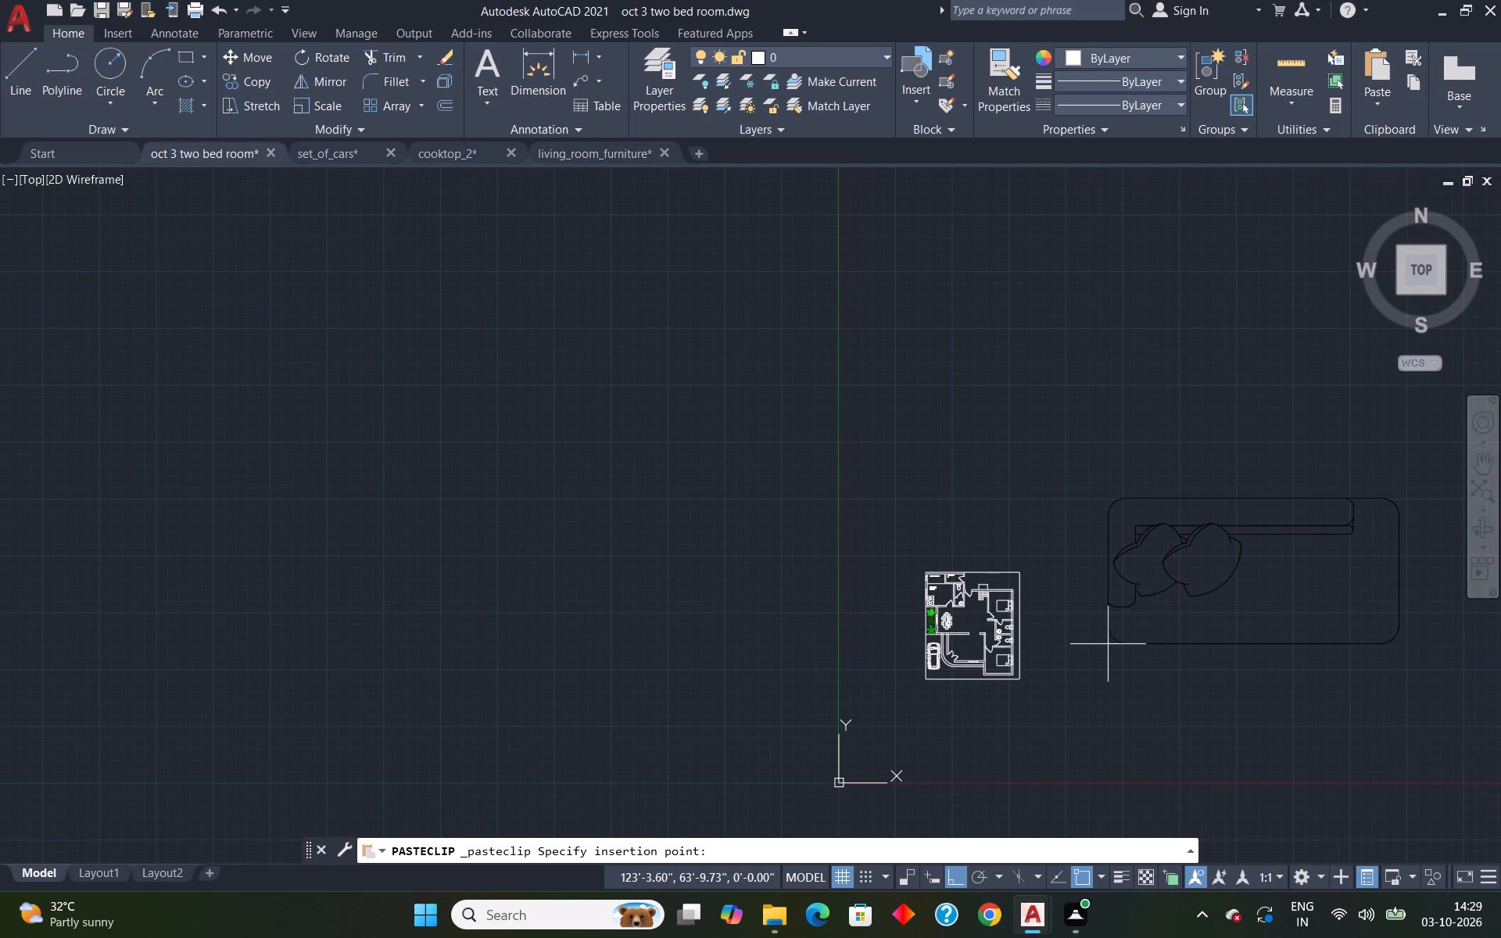
key(Escape)
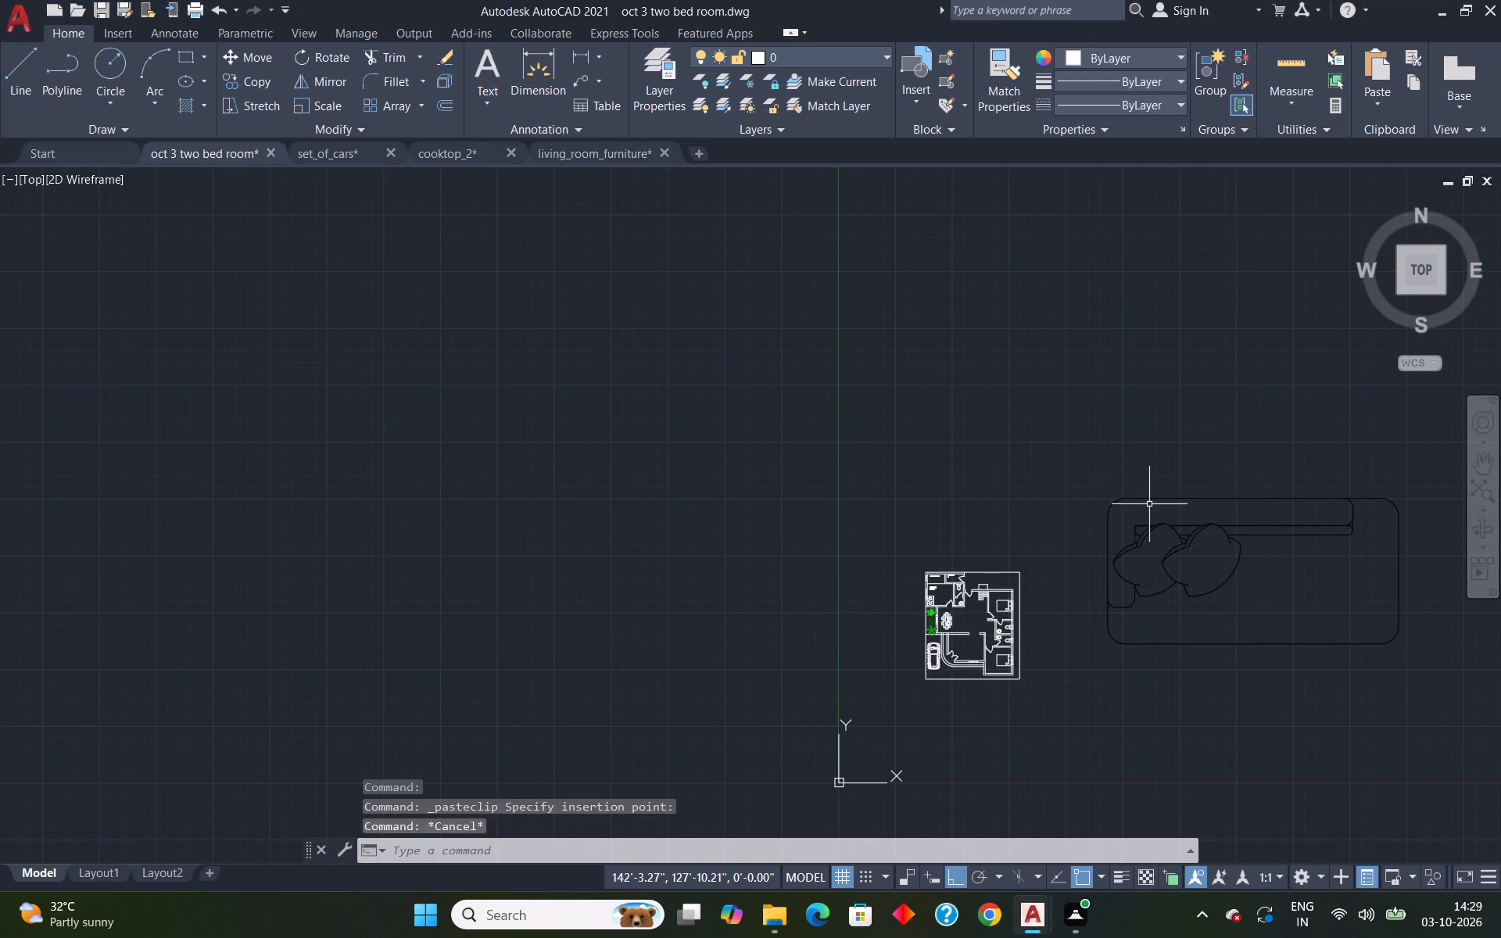
Set the pasted day bed's colour to ByLayer.
click(1153, 499)
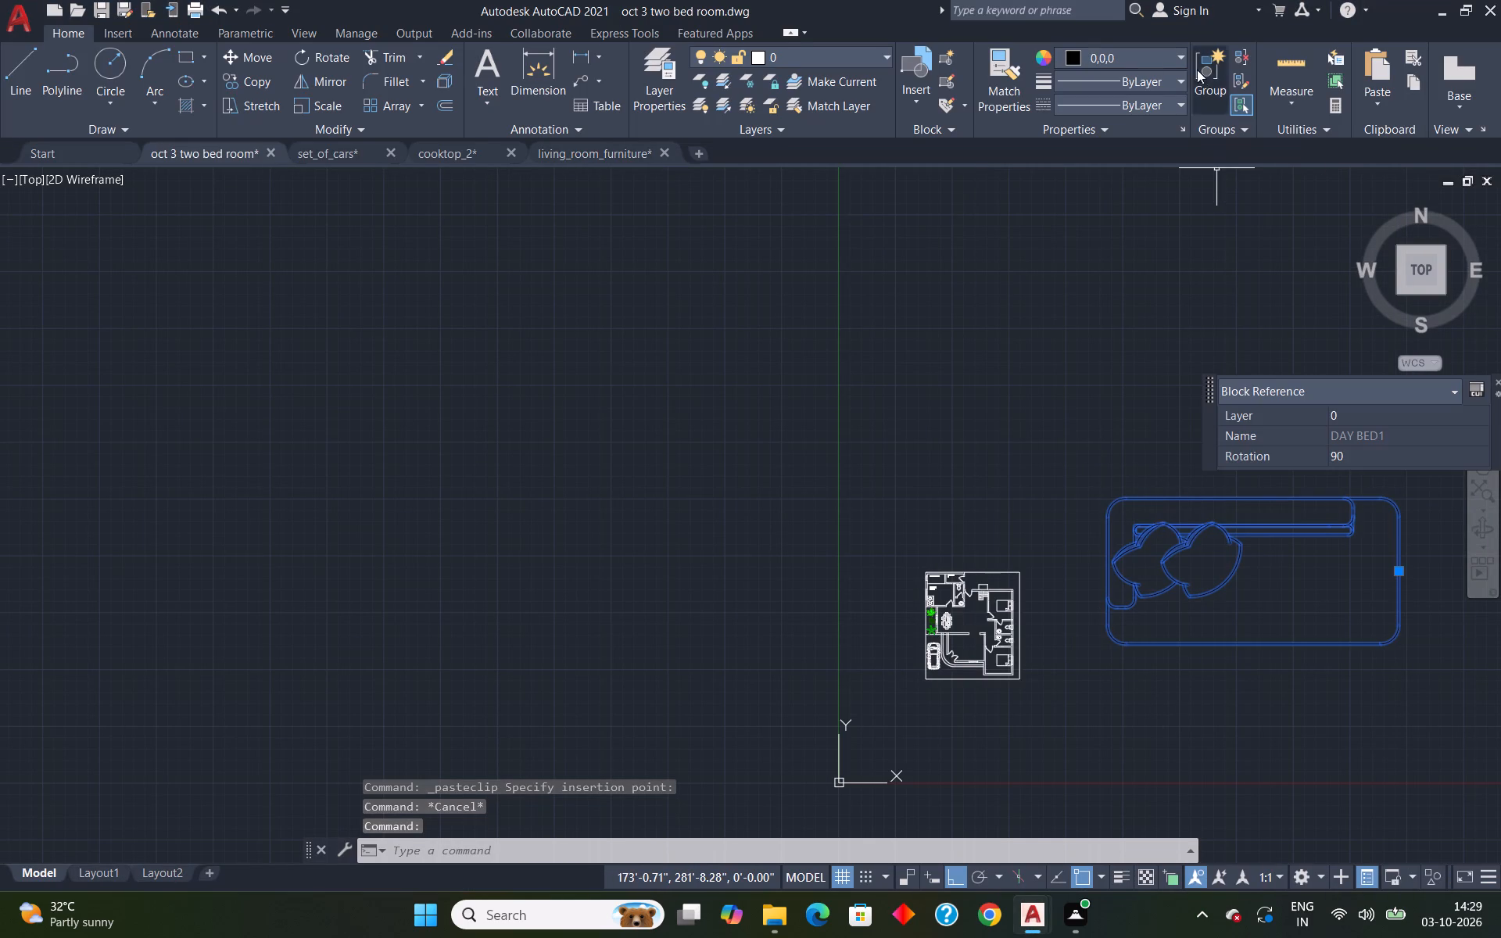
click(1073, 52)
click(1074, 78)
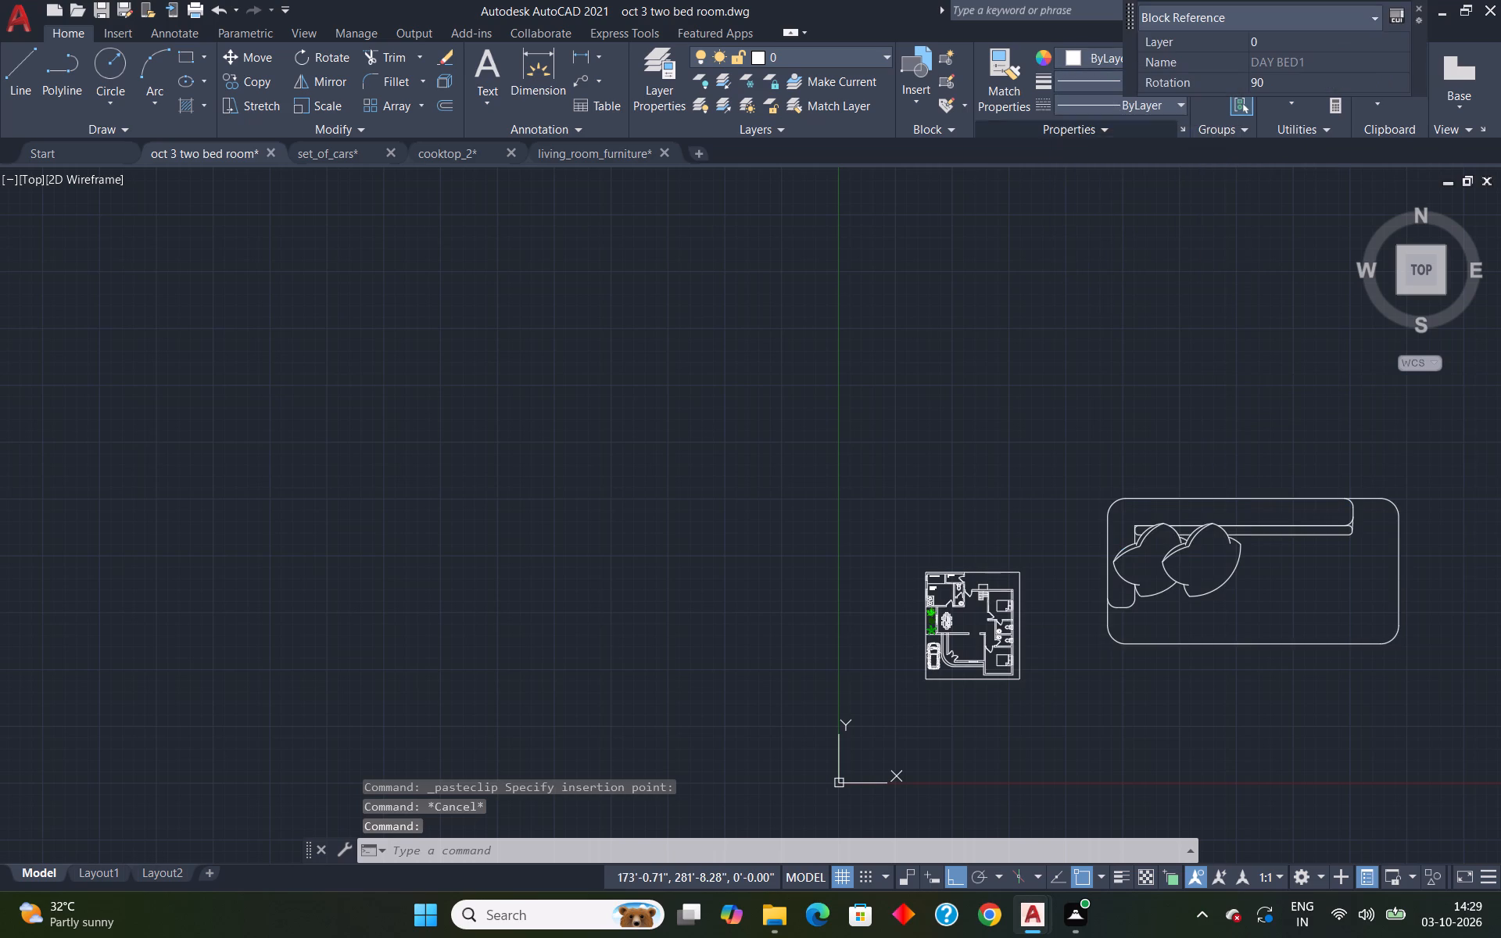
key(Escape)
Scale the day bed down freehand from a base point inside it, to about half the width of the house plot.
drag(1046, 458, 1061, 458)
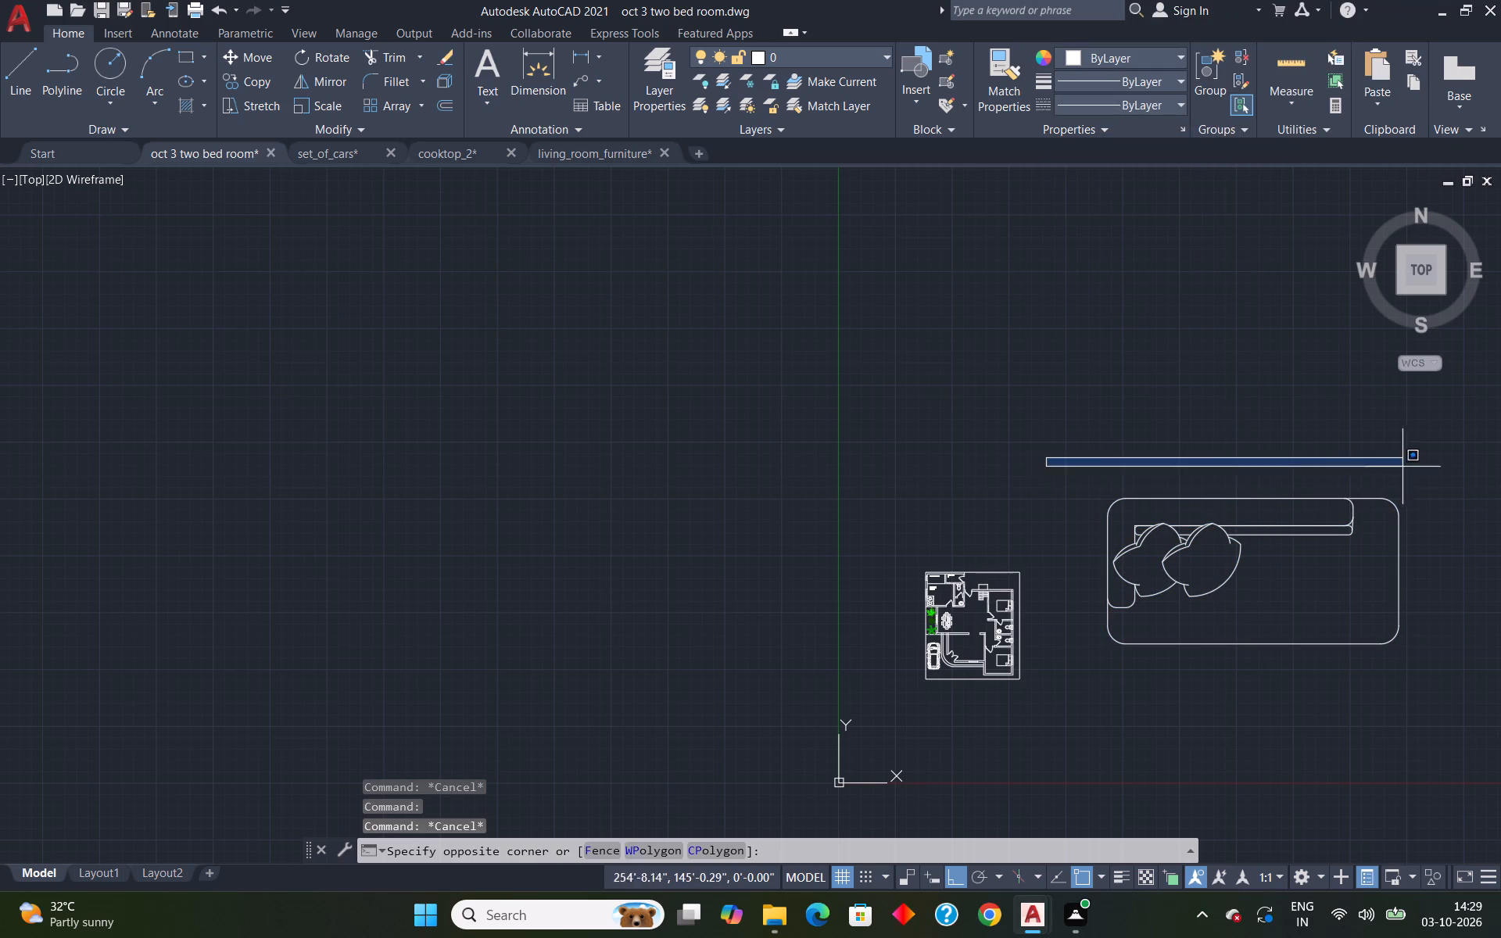
click(1469, 659)
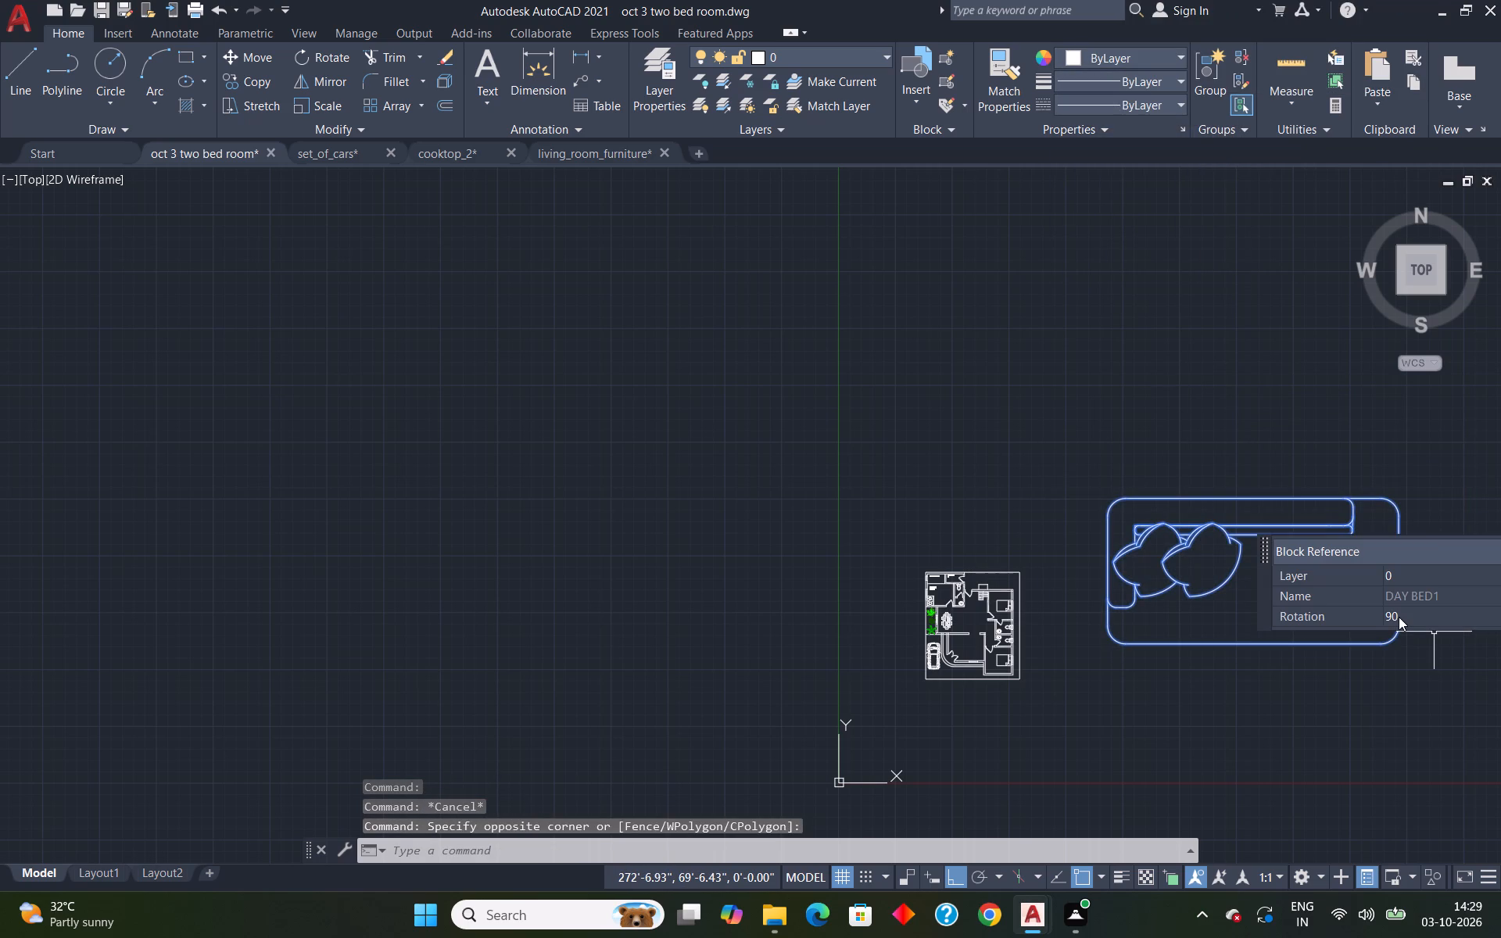
text(SC)
key(Return)
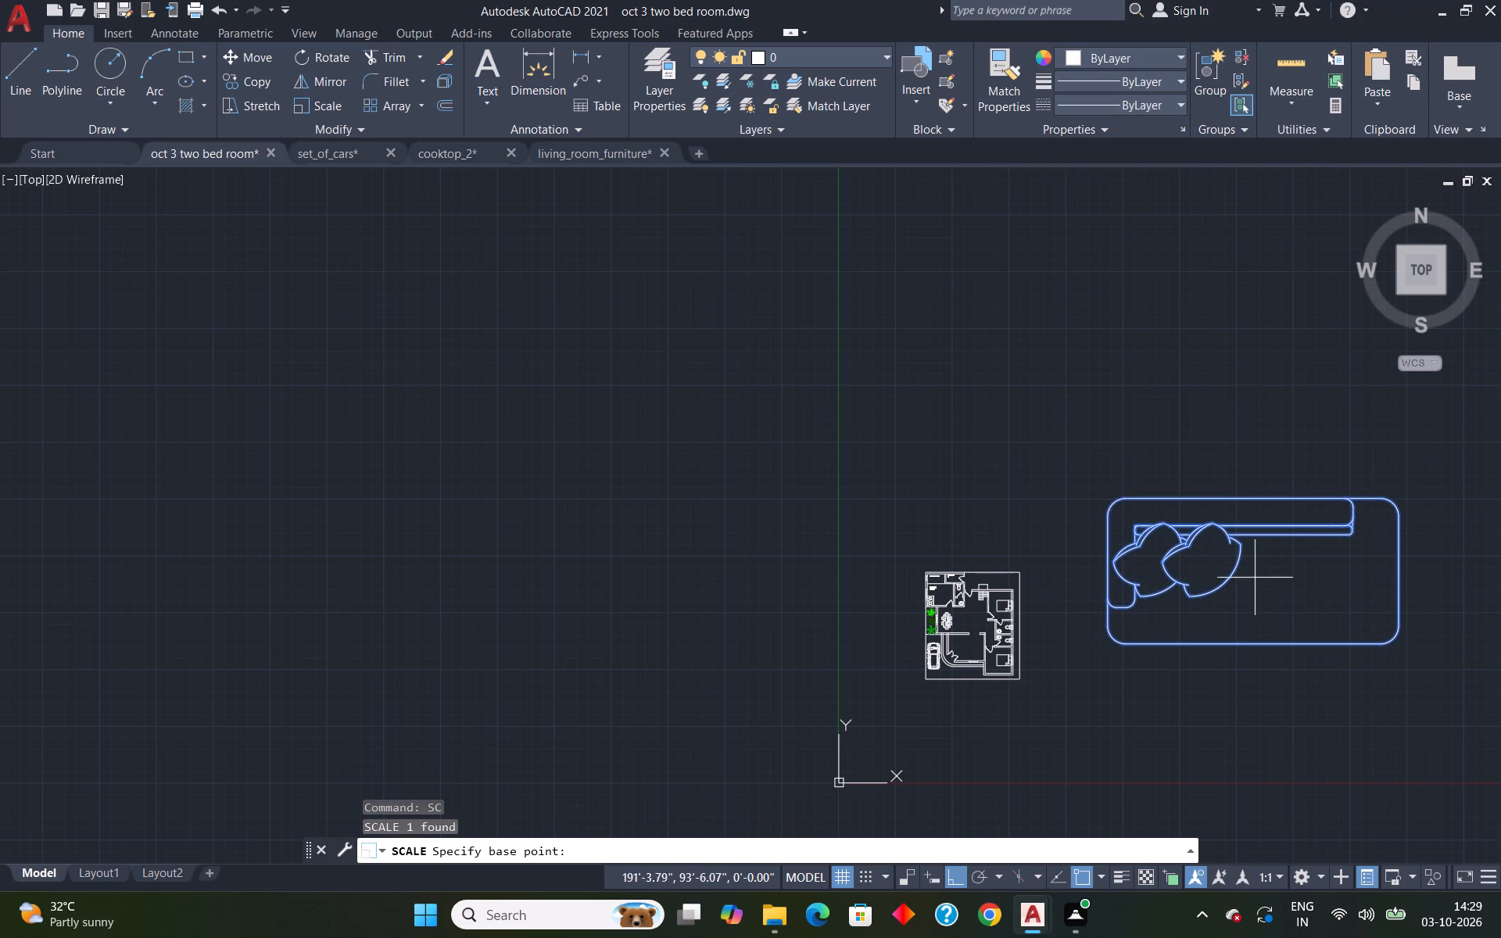
click(1248, 530)
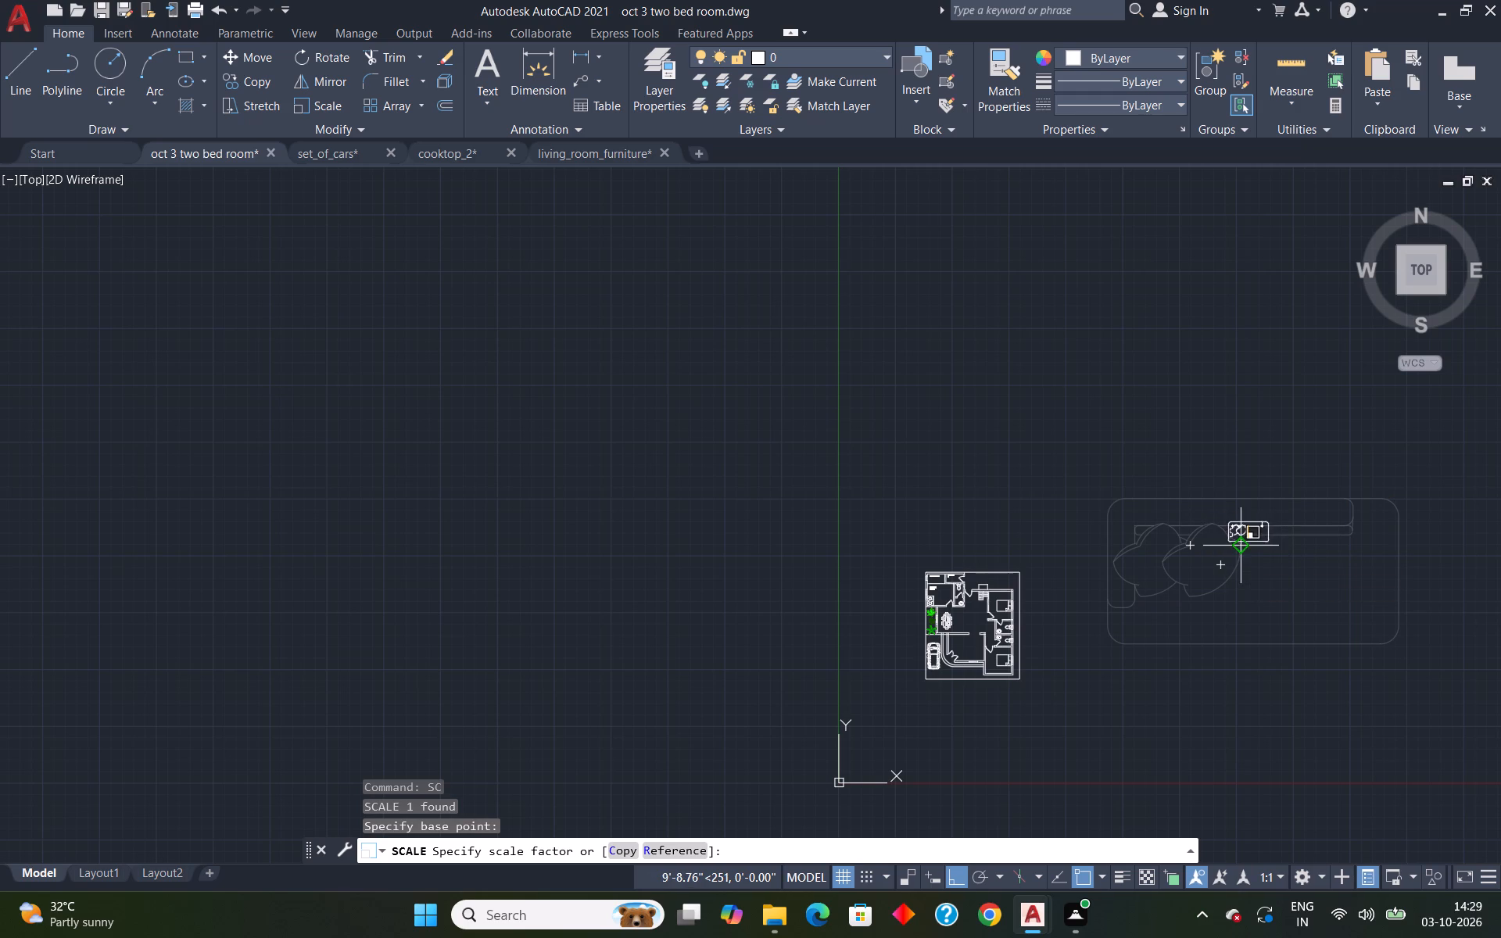
click(1230, 542)
Scale the day bed down again freehand from its southeast corner, to roughly half its size.
scroll(1309, 544, up, 1)
drag(1127, 460, 1152, 460)
click(1334, 635)
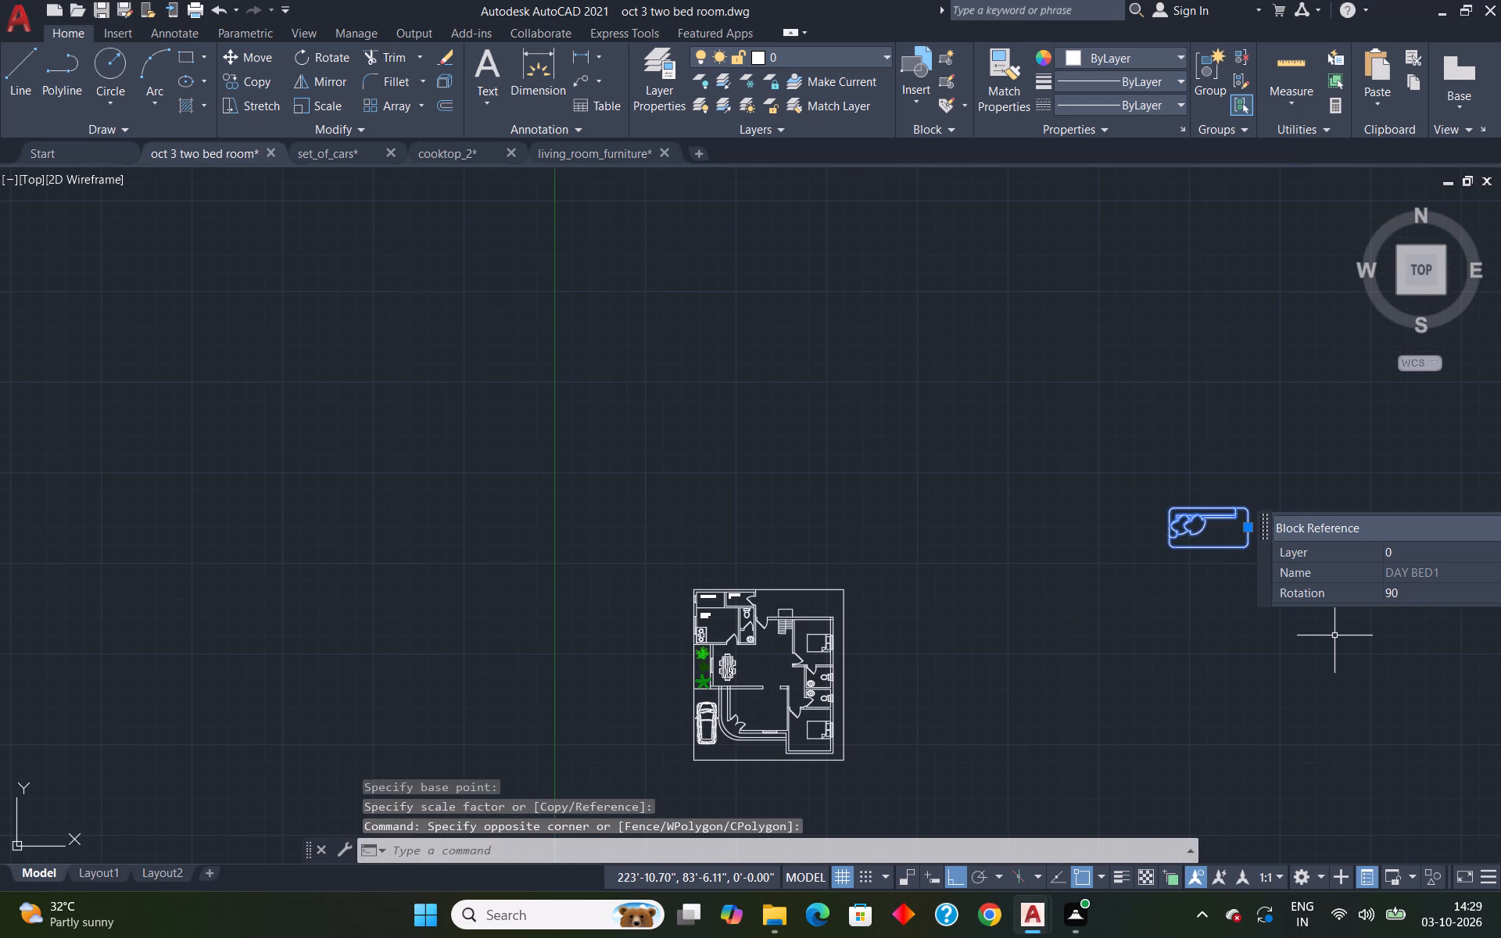
text(SC)
key(Return)
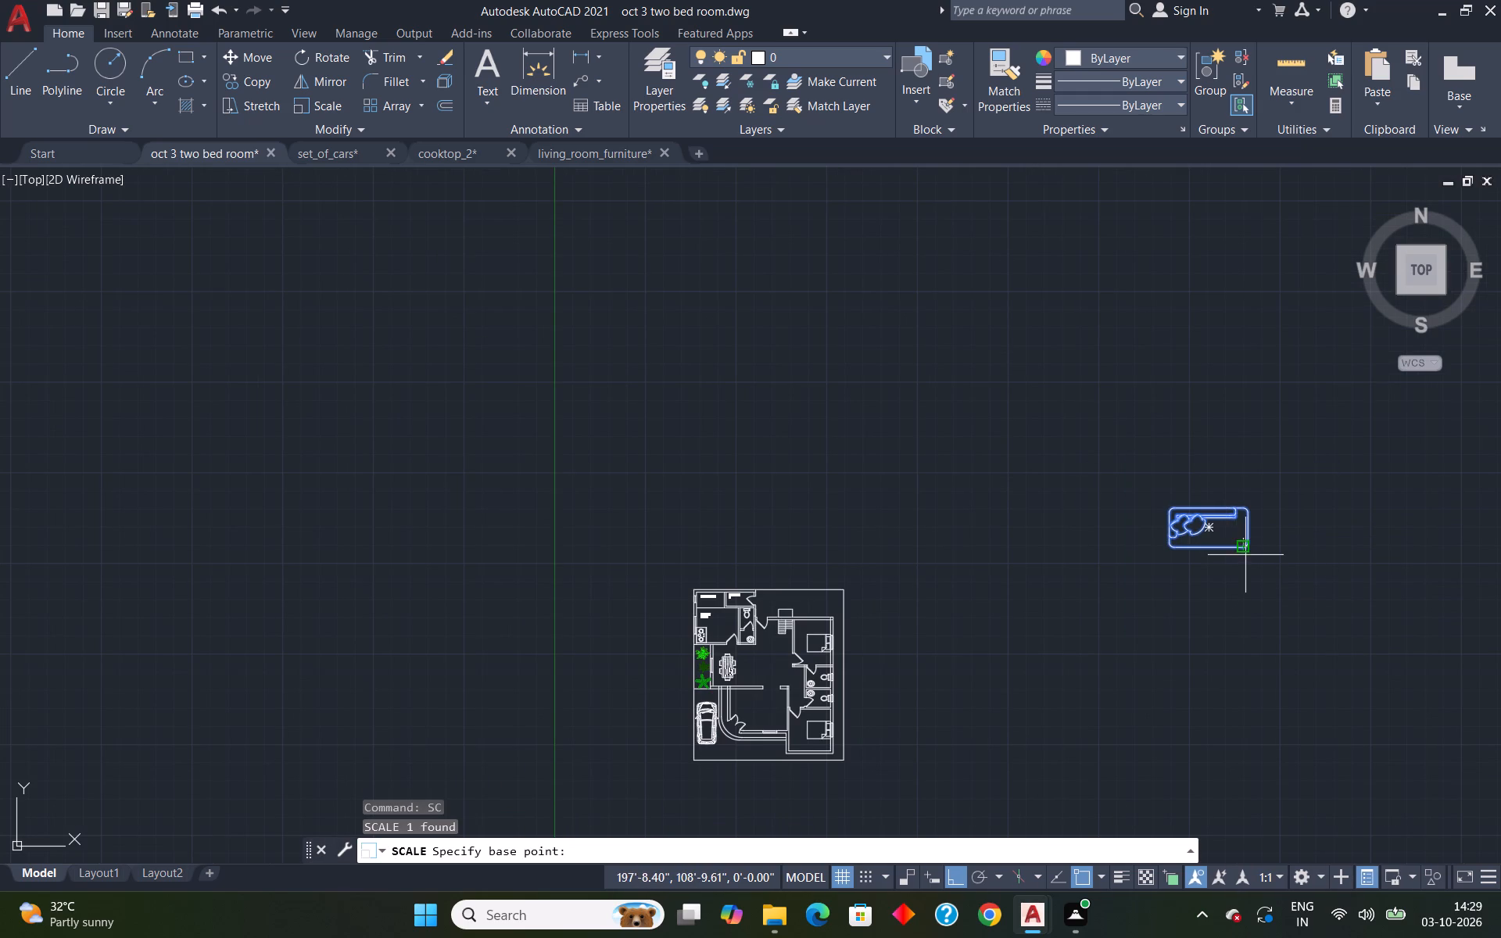
click(1250, 543)
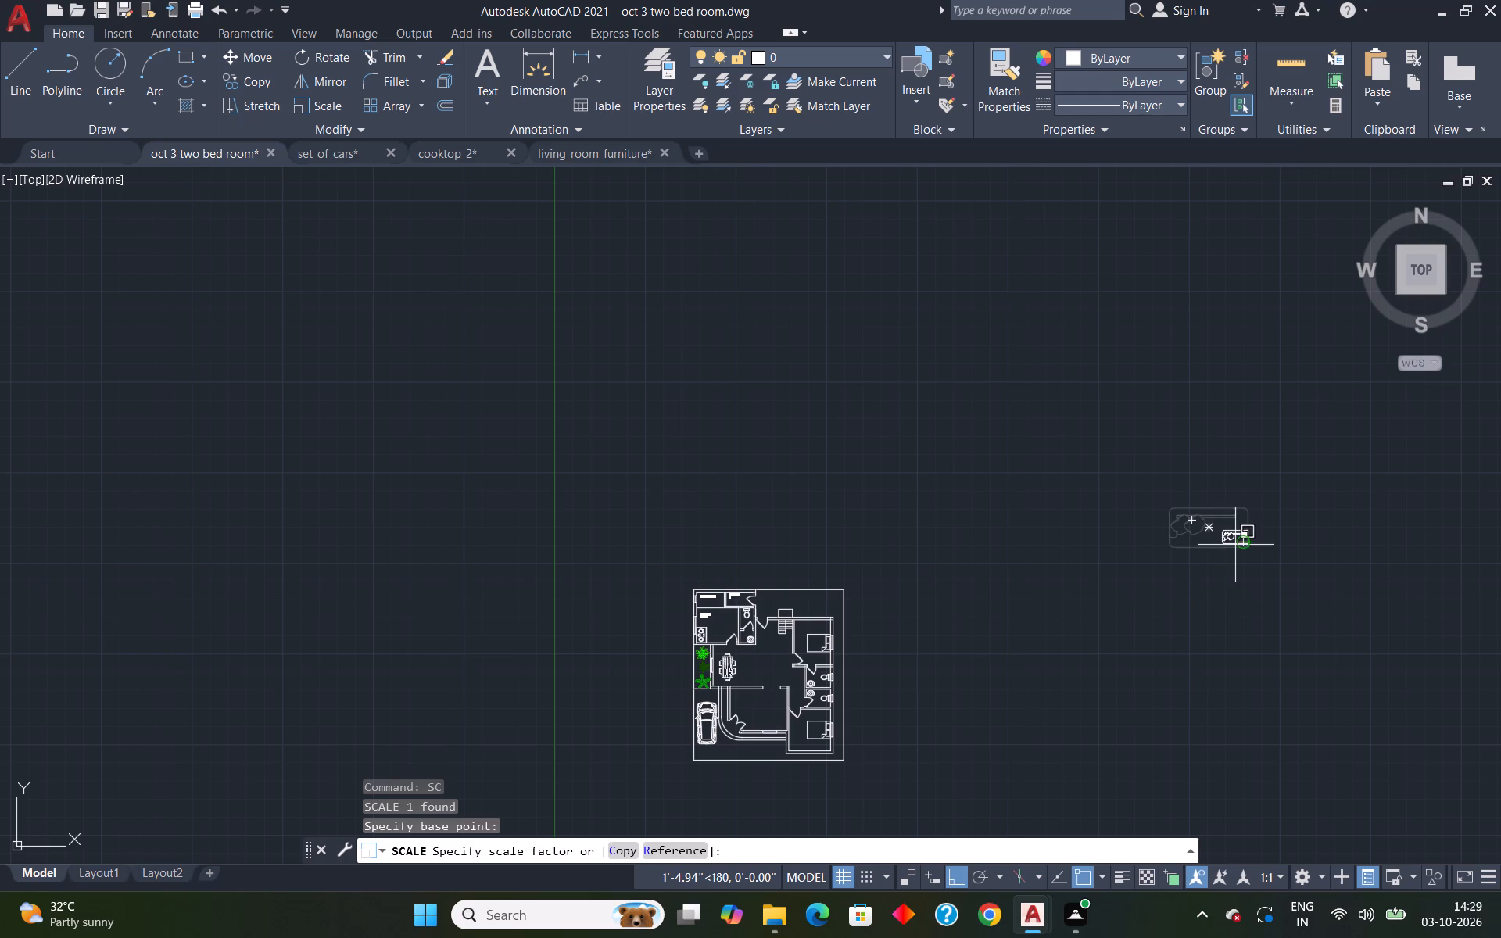
click(1227, 548)
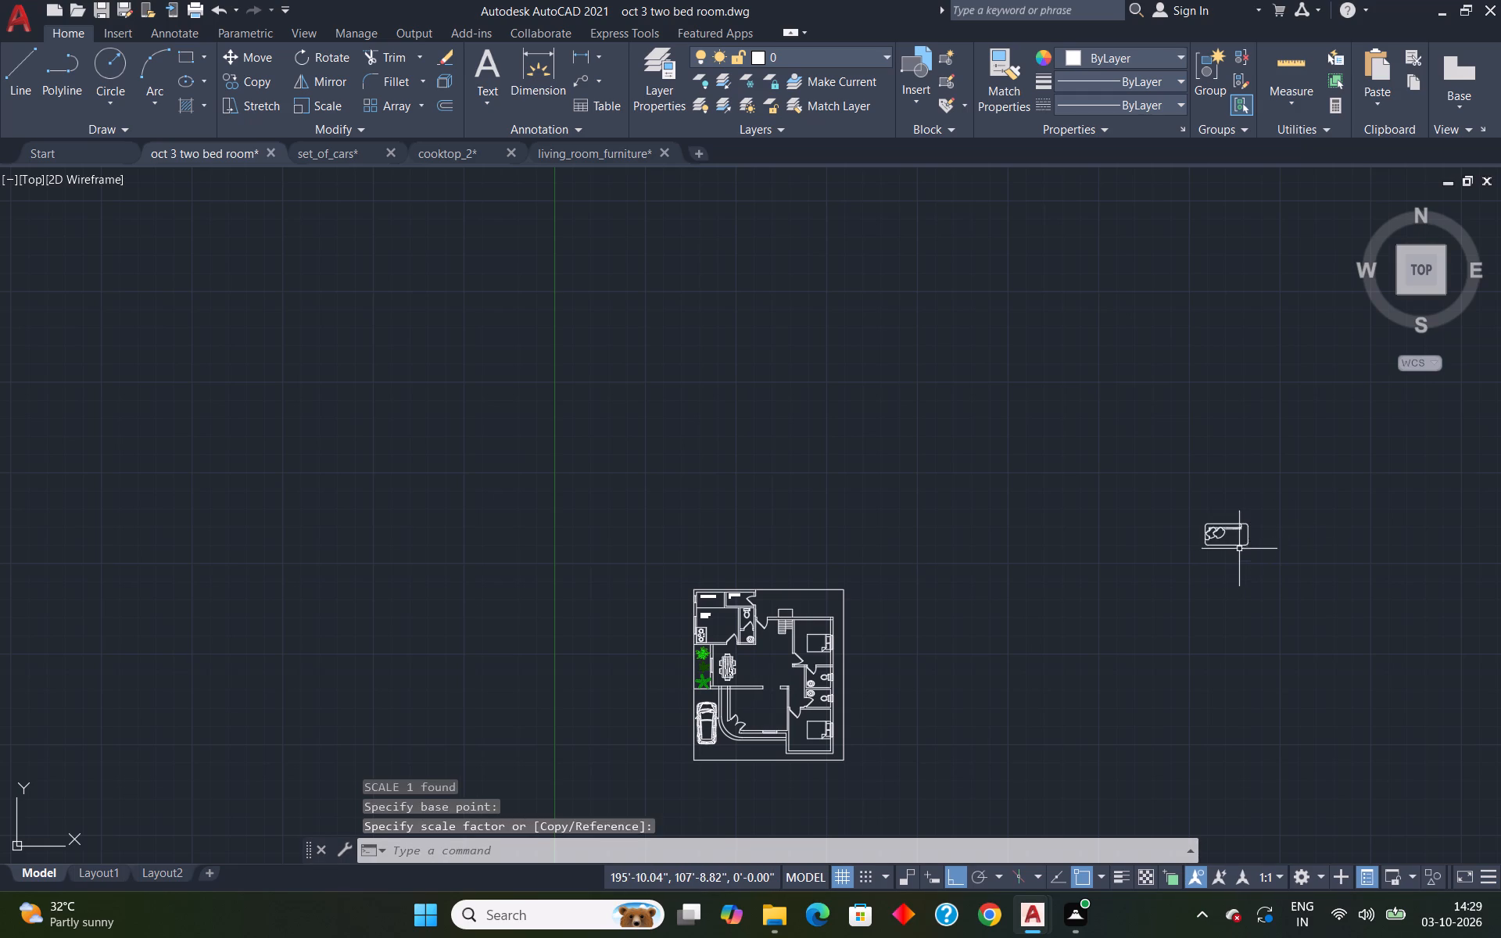
Rotate the day bed 90° counterclockwise about its southeast corner so that it stands vertically.
click(1245, 542)
key(r)
key(o)
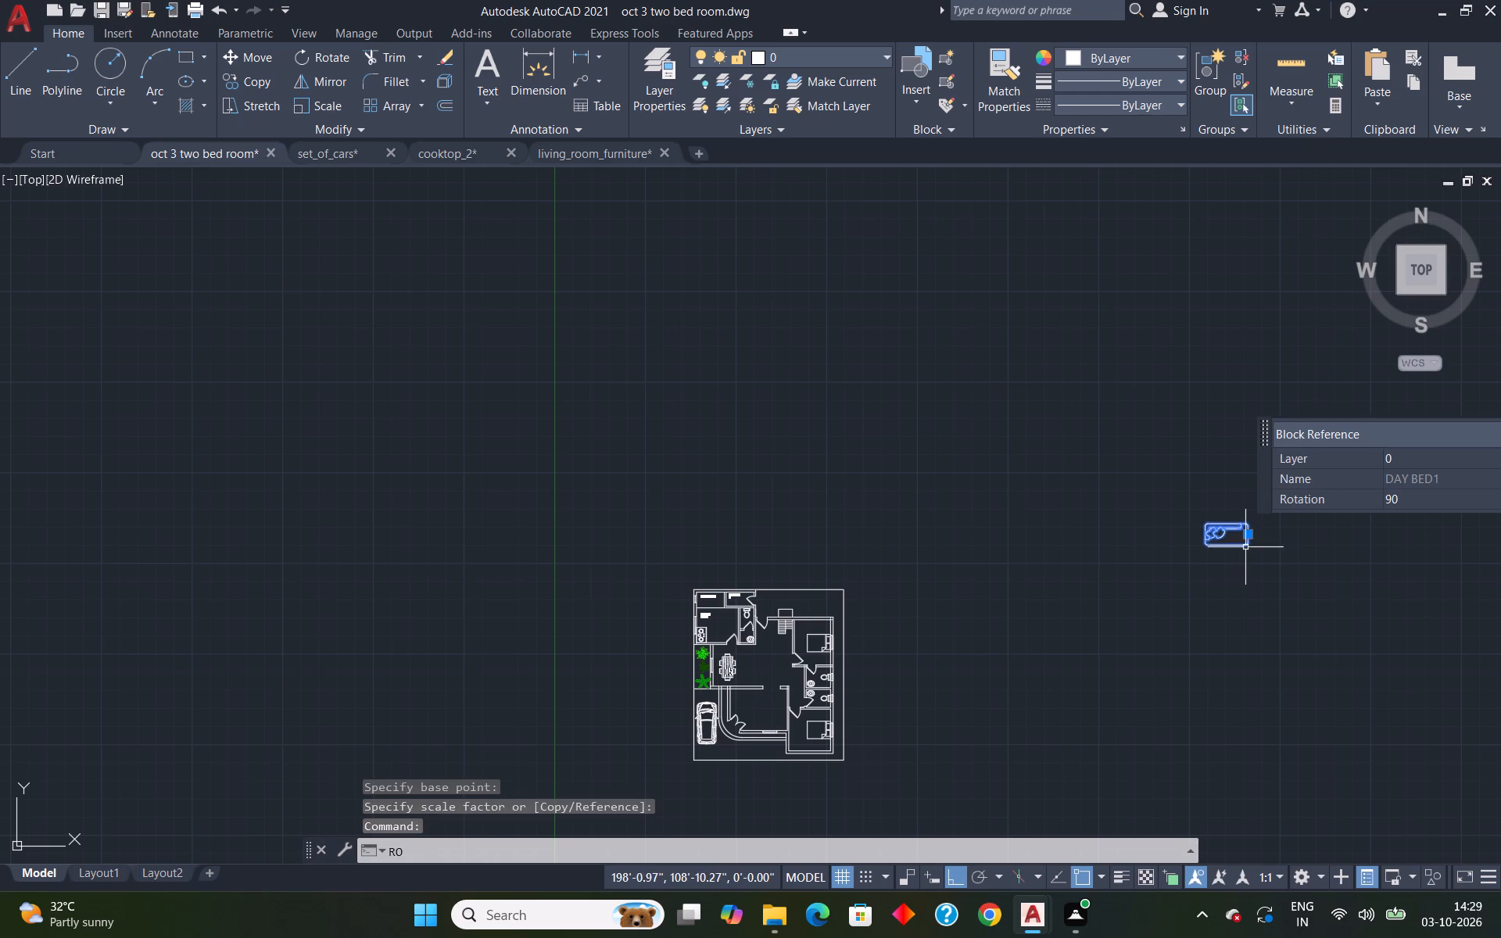
key(Return)
click(1248, 540)
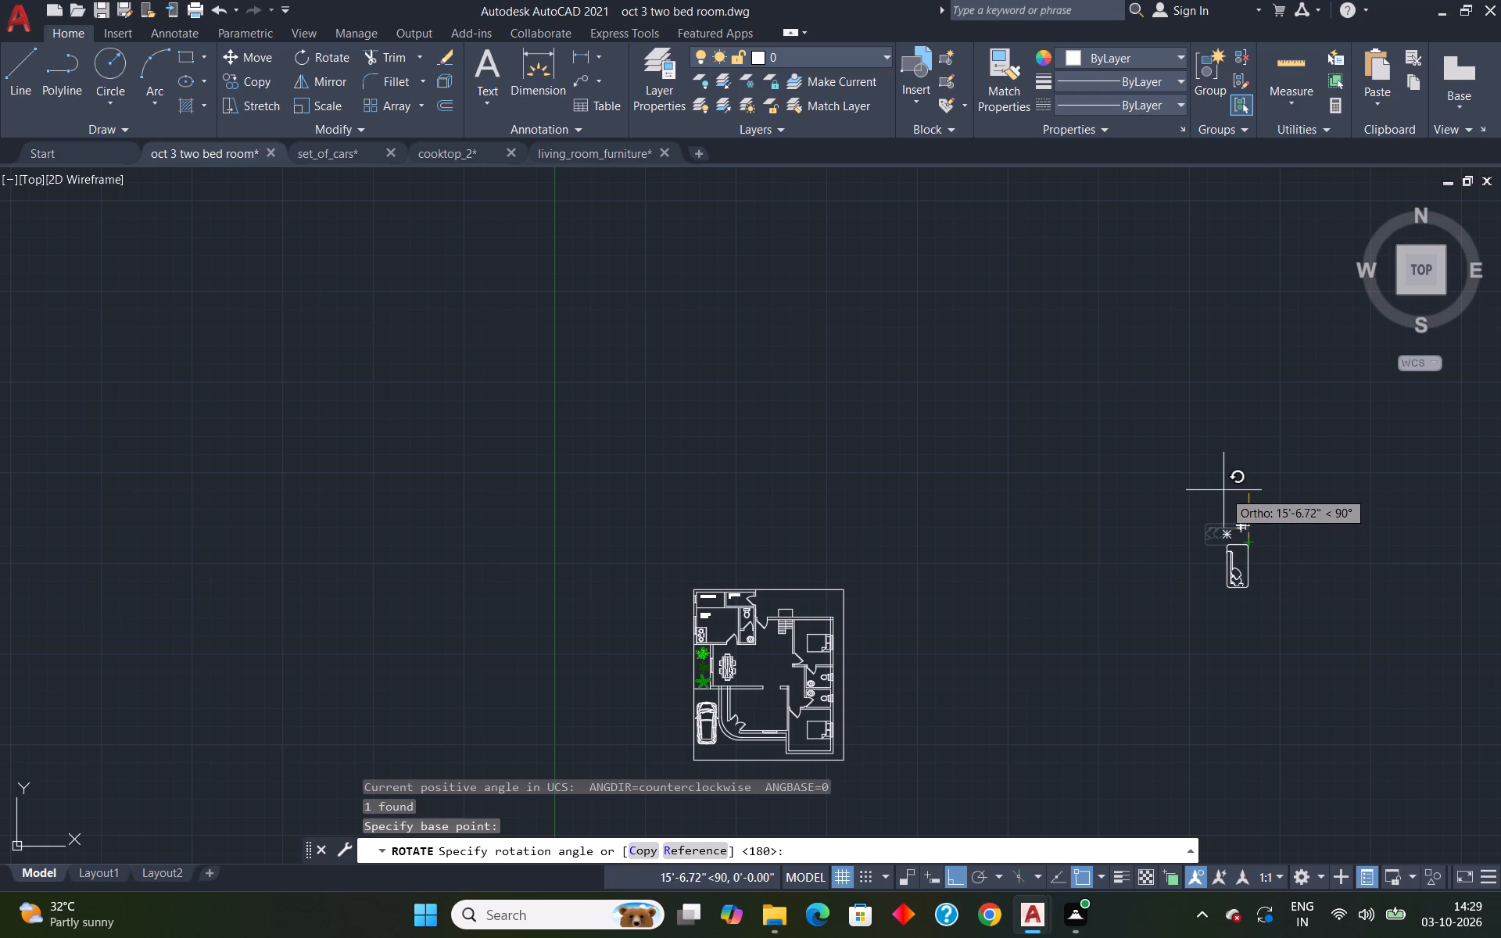
click(1222, 489)
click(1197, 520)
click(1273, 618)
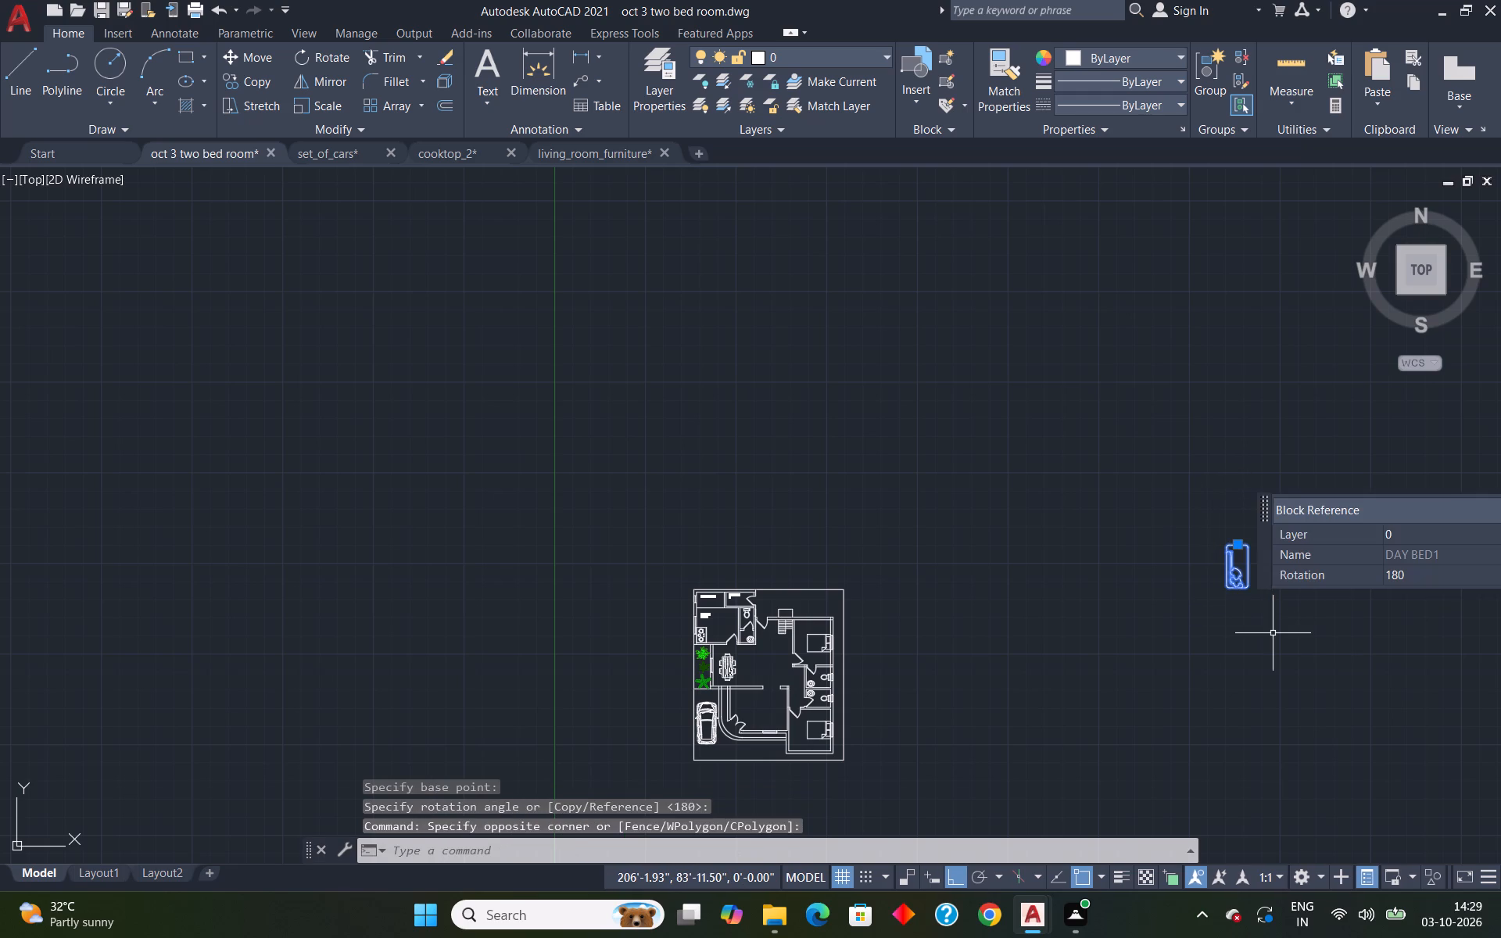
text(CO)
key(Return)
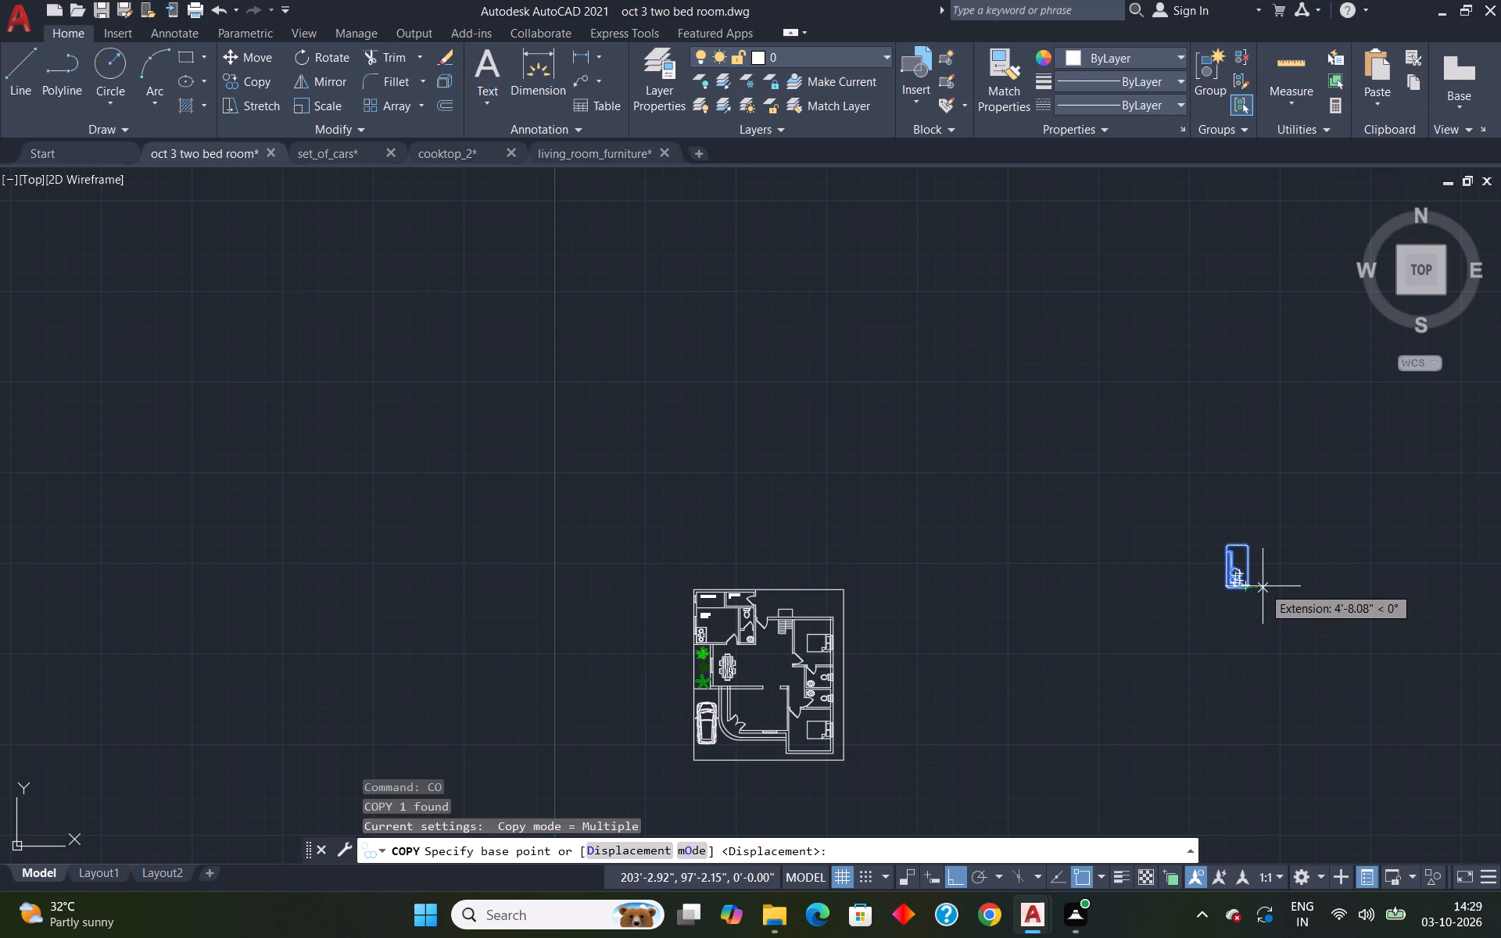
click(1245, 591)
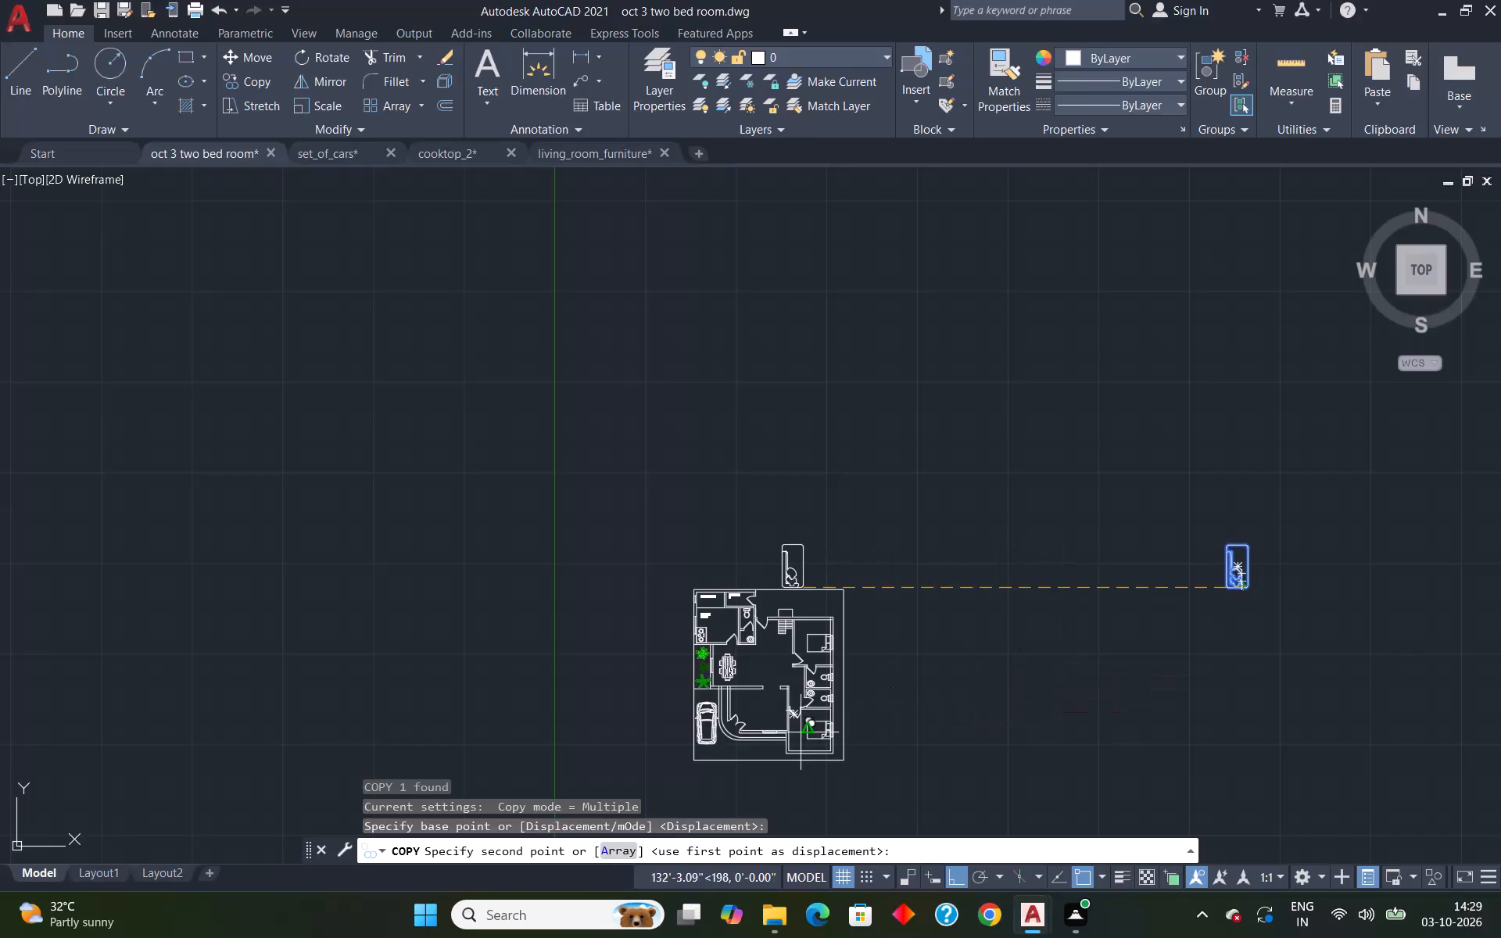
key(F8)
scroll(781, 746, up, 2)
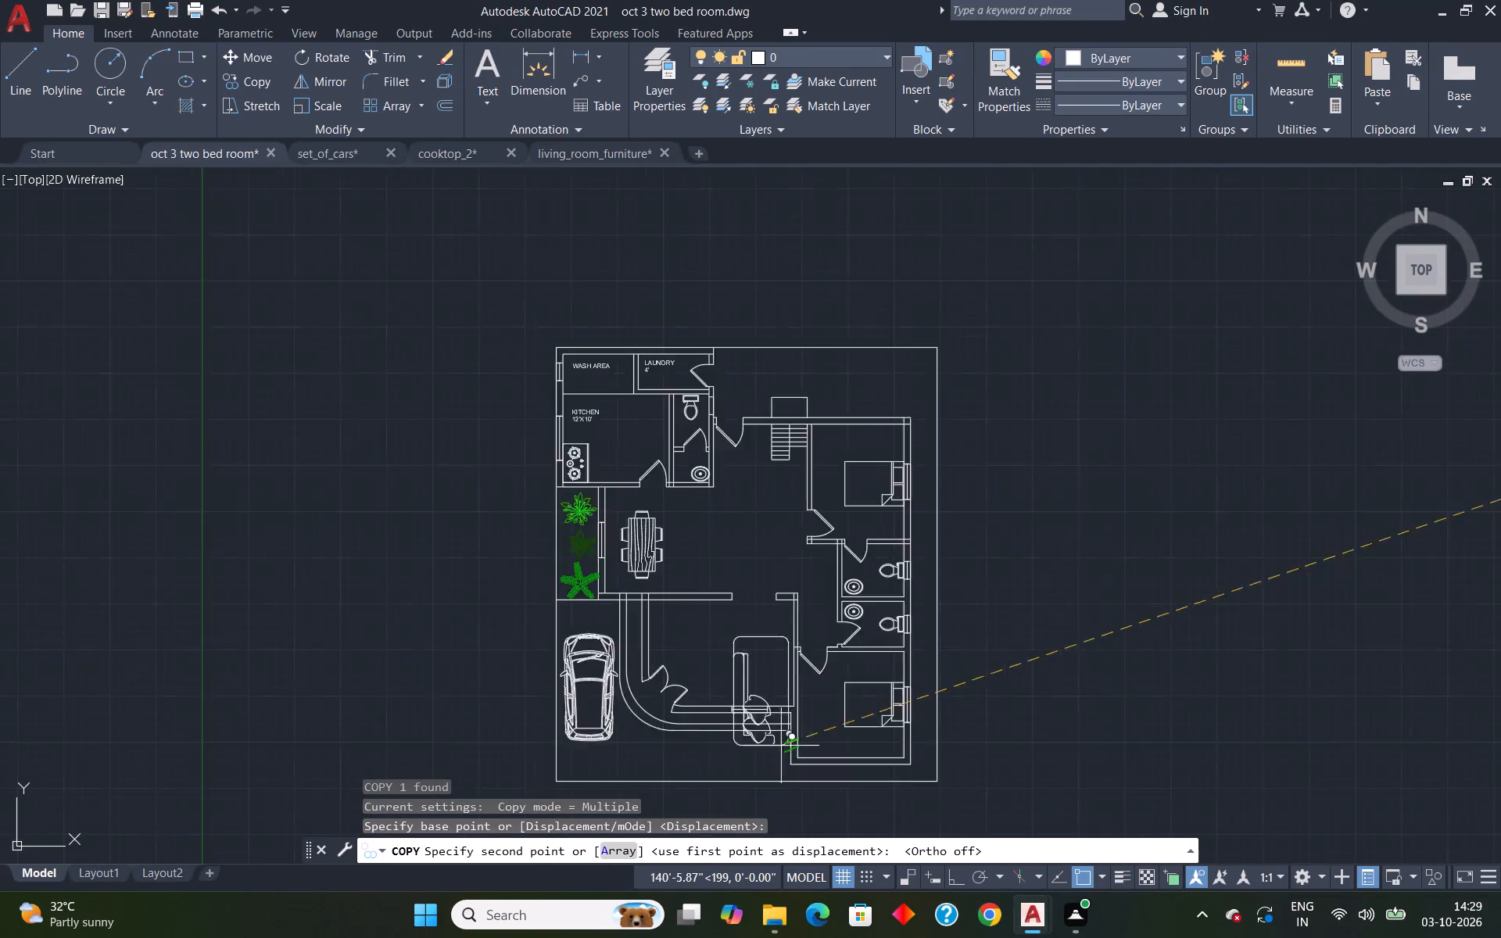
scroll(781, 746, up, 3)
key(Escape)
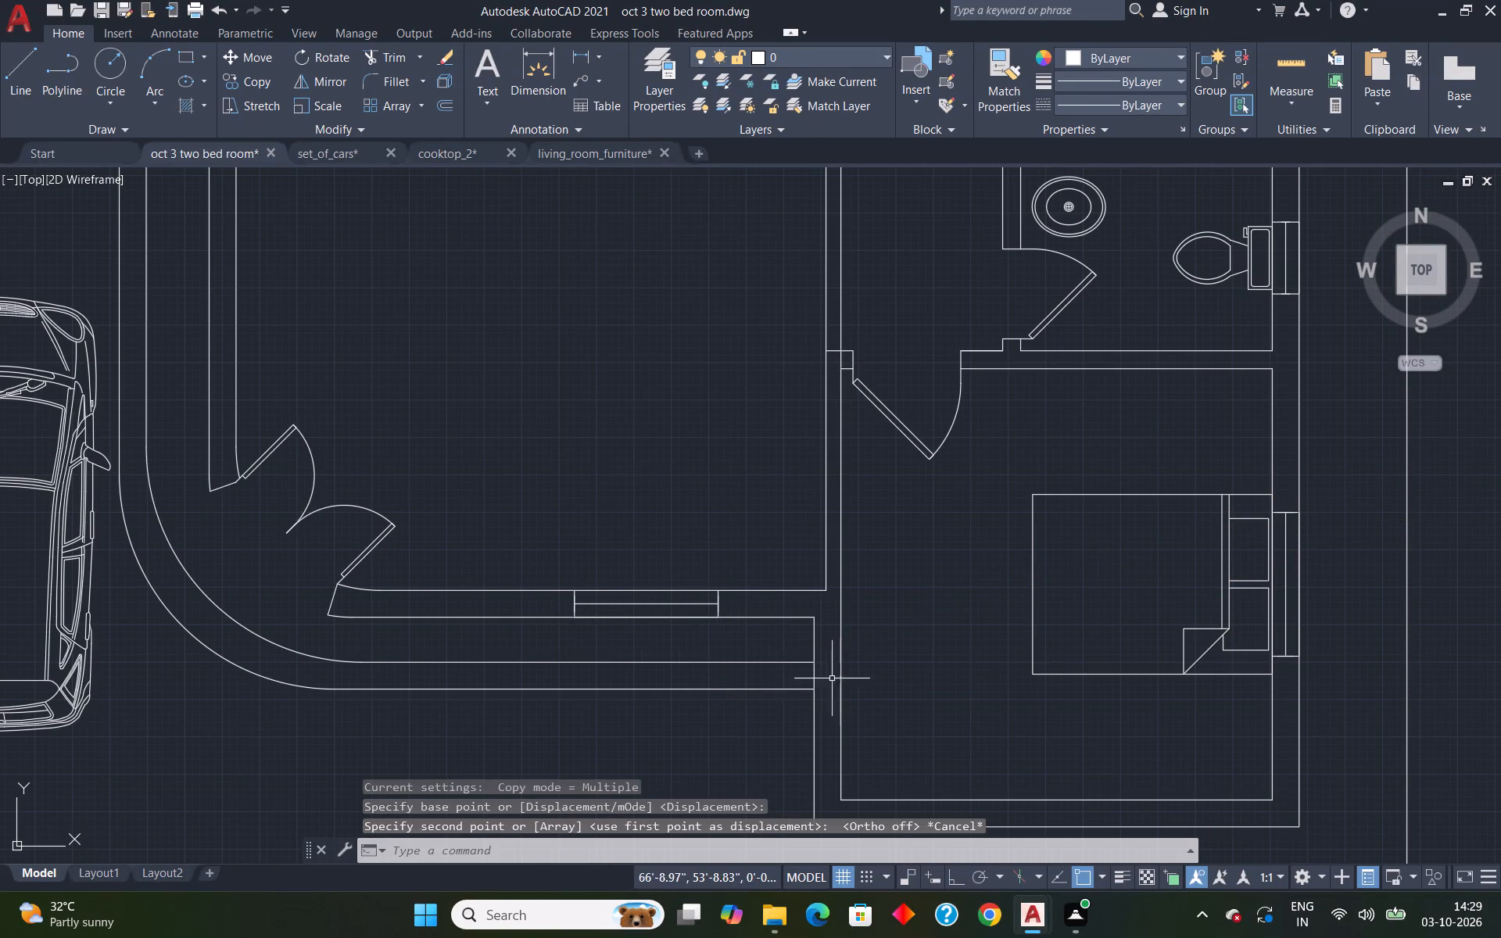
Scale the upright day bed down freehand from its southeast corner, to a little over half its size.
scroll(894, 697, down, 5)
click(1315, 488)
click(1381, 613)
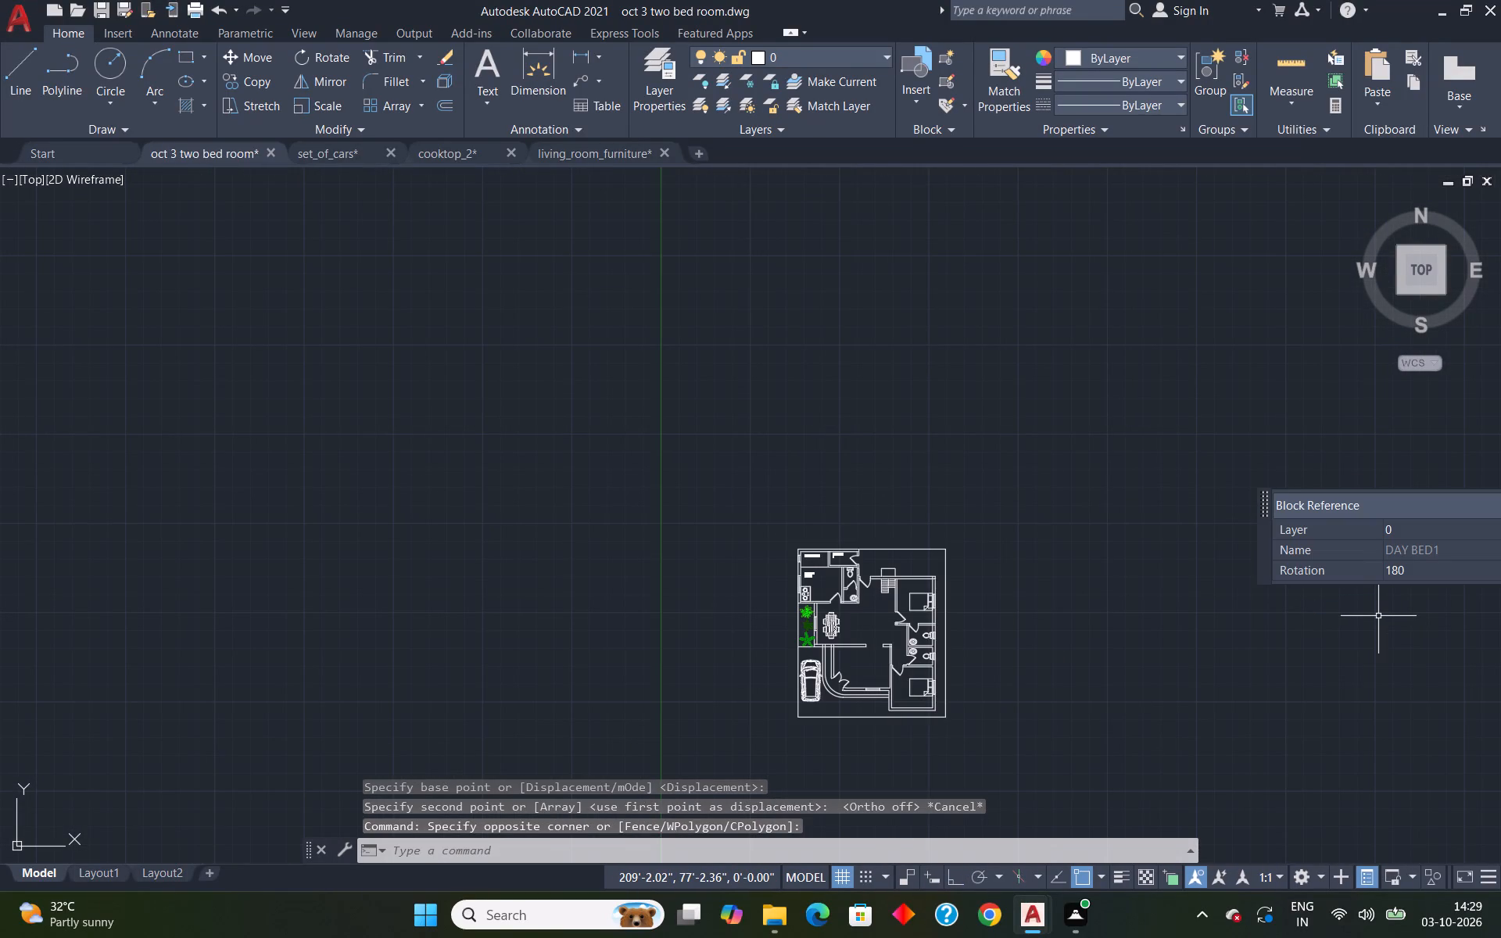
text(SC)
key(Return)
scroll(1363, 579, up, 3)
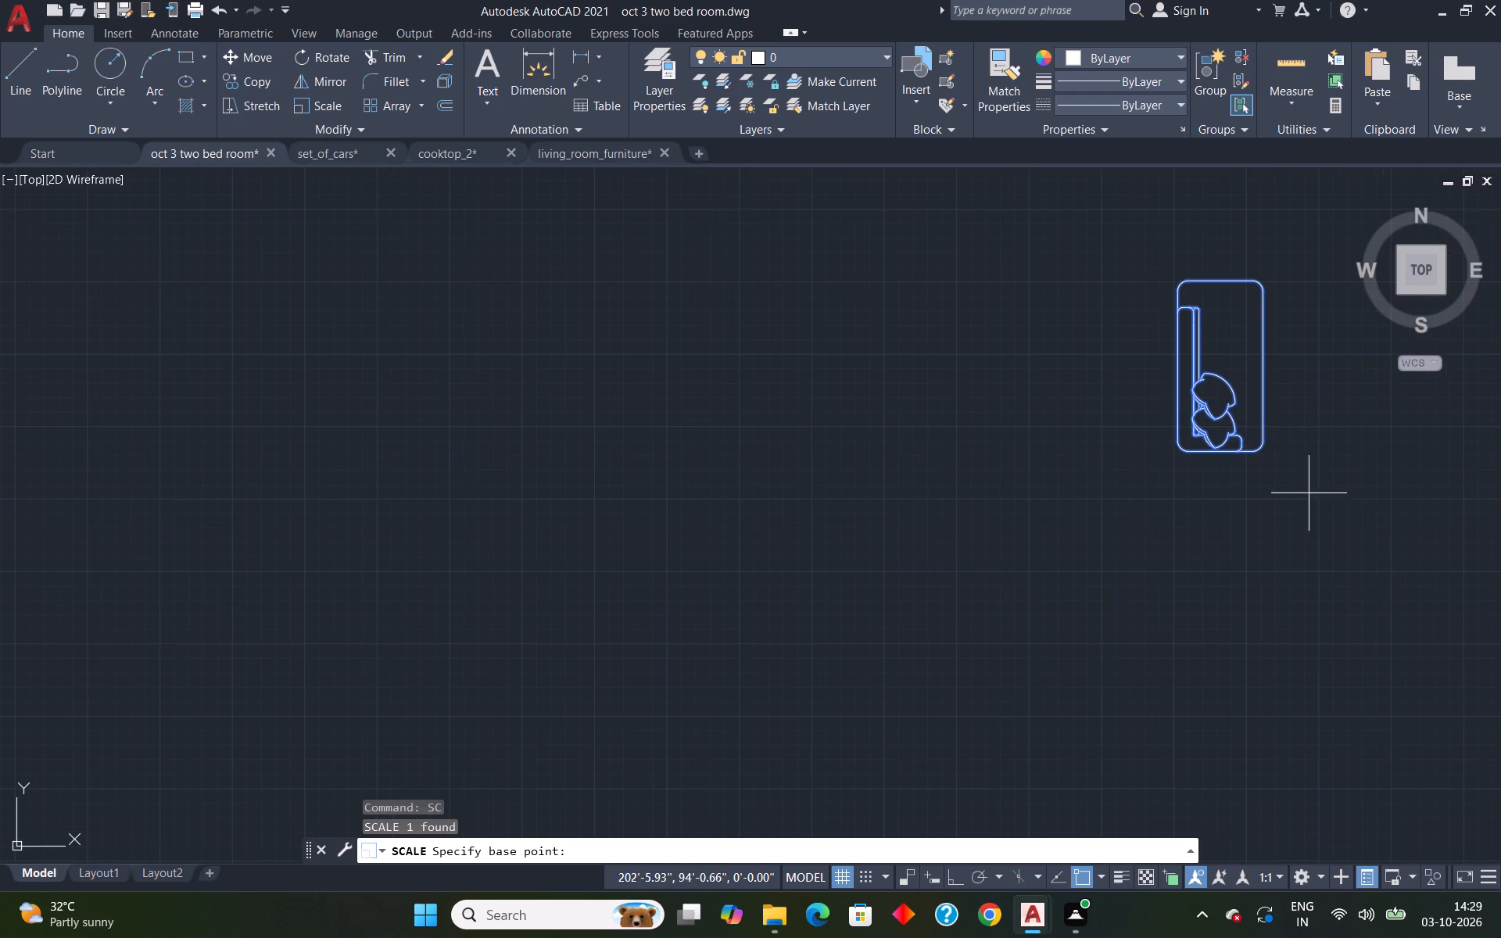
click(1262, 440)
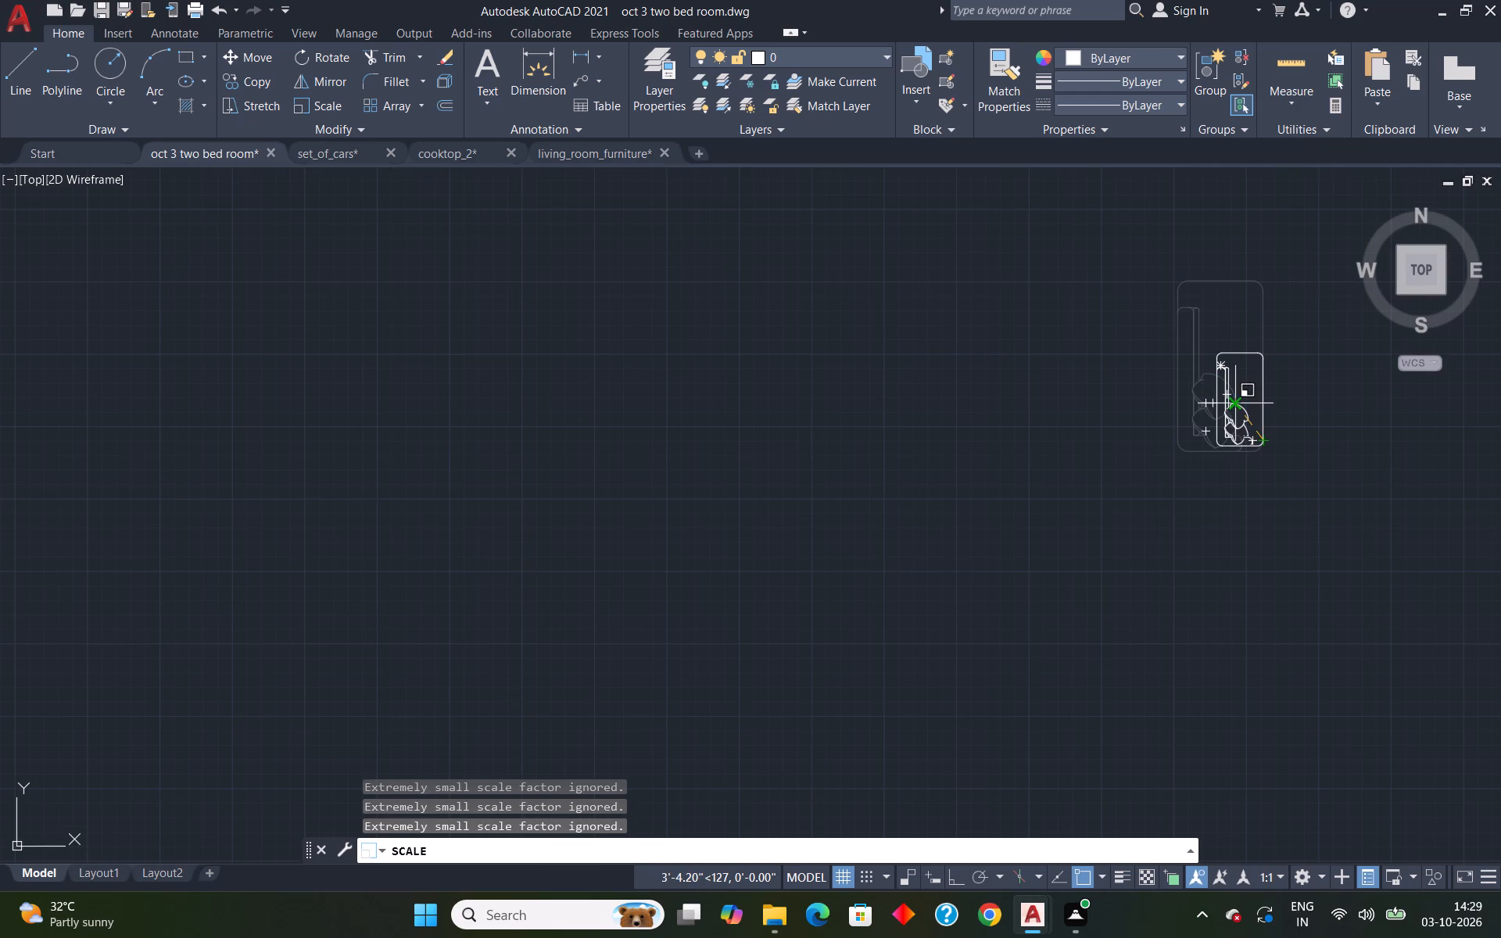
click(1237, 399)
Copy the upright day bed from its southeast corner into the middle of the room beside the curved entrance wall.
click(1183, 336)
click(1293, 518)
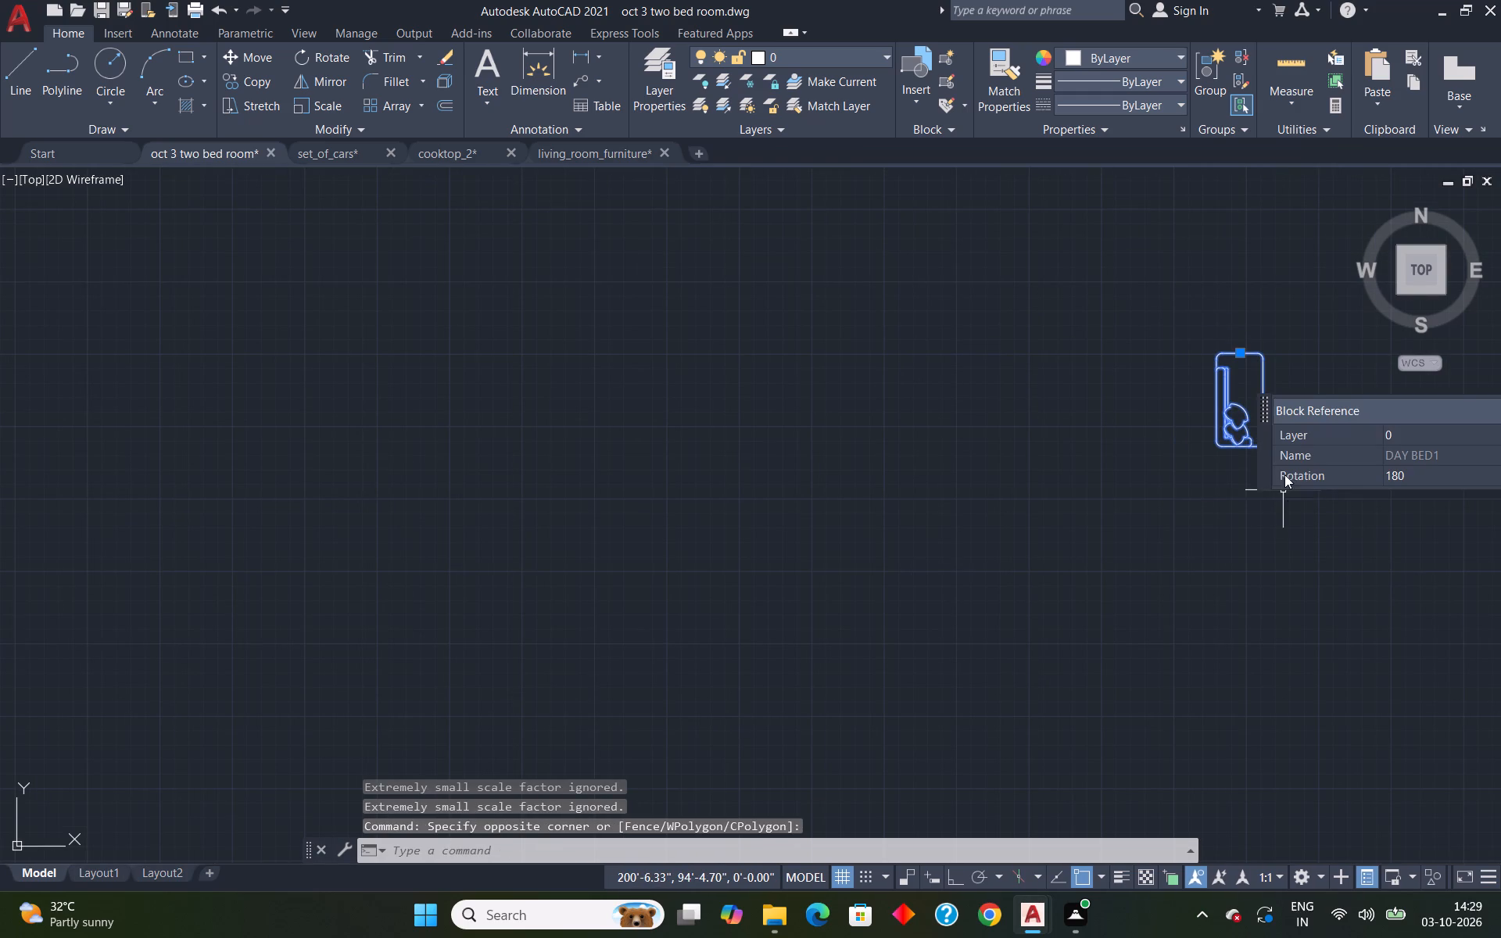
text(CO)
key(Return)
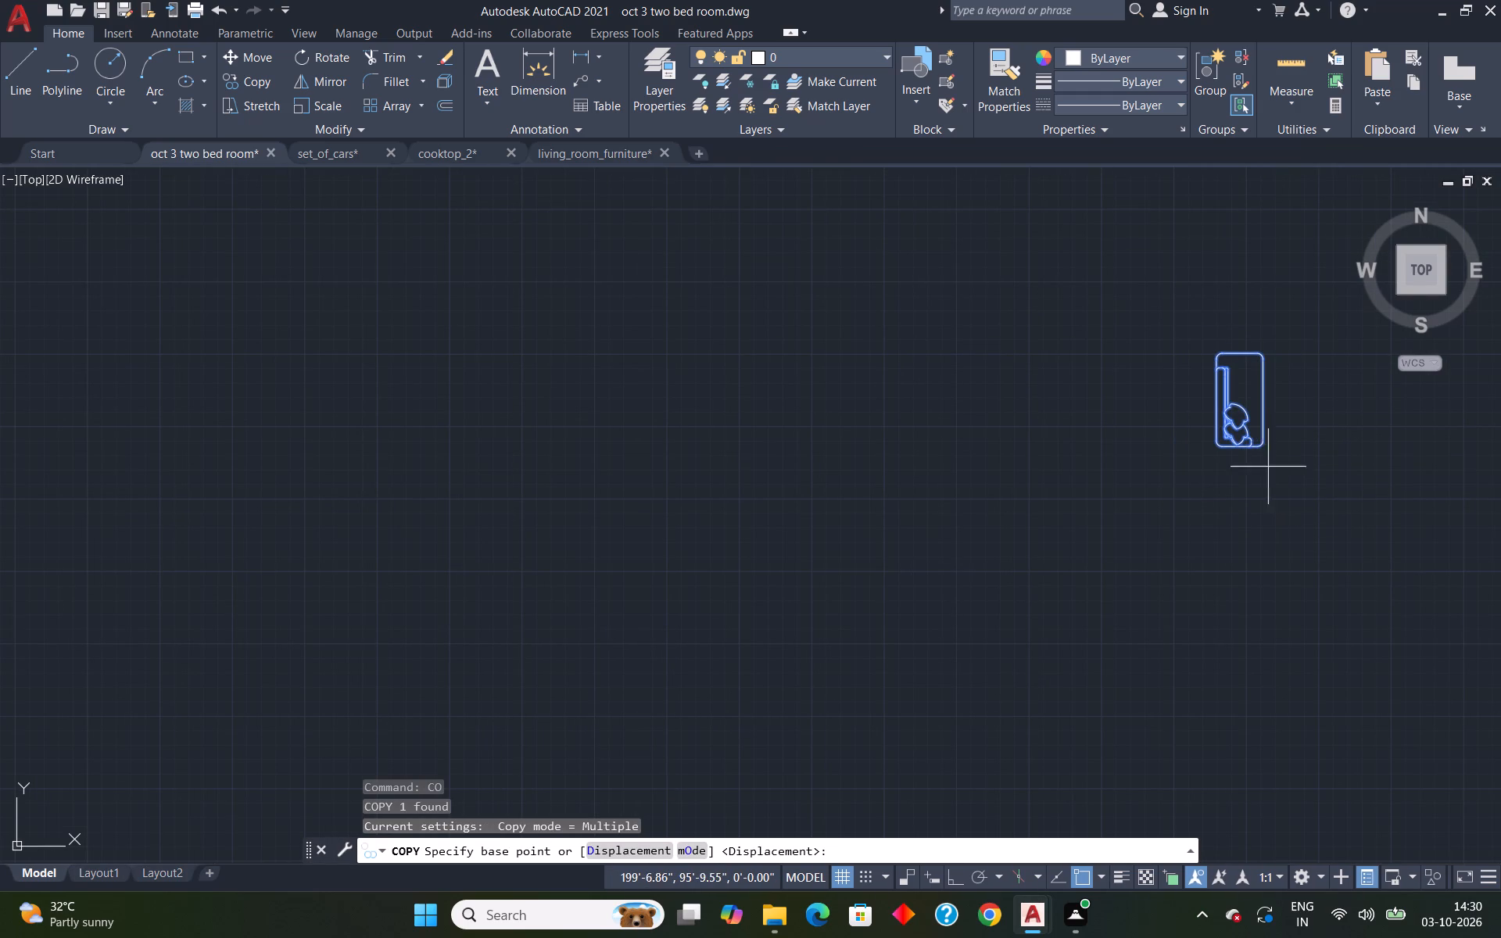
click(1262, 446)
scroll(1059, 594, down, 3)
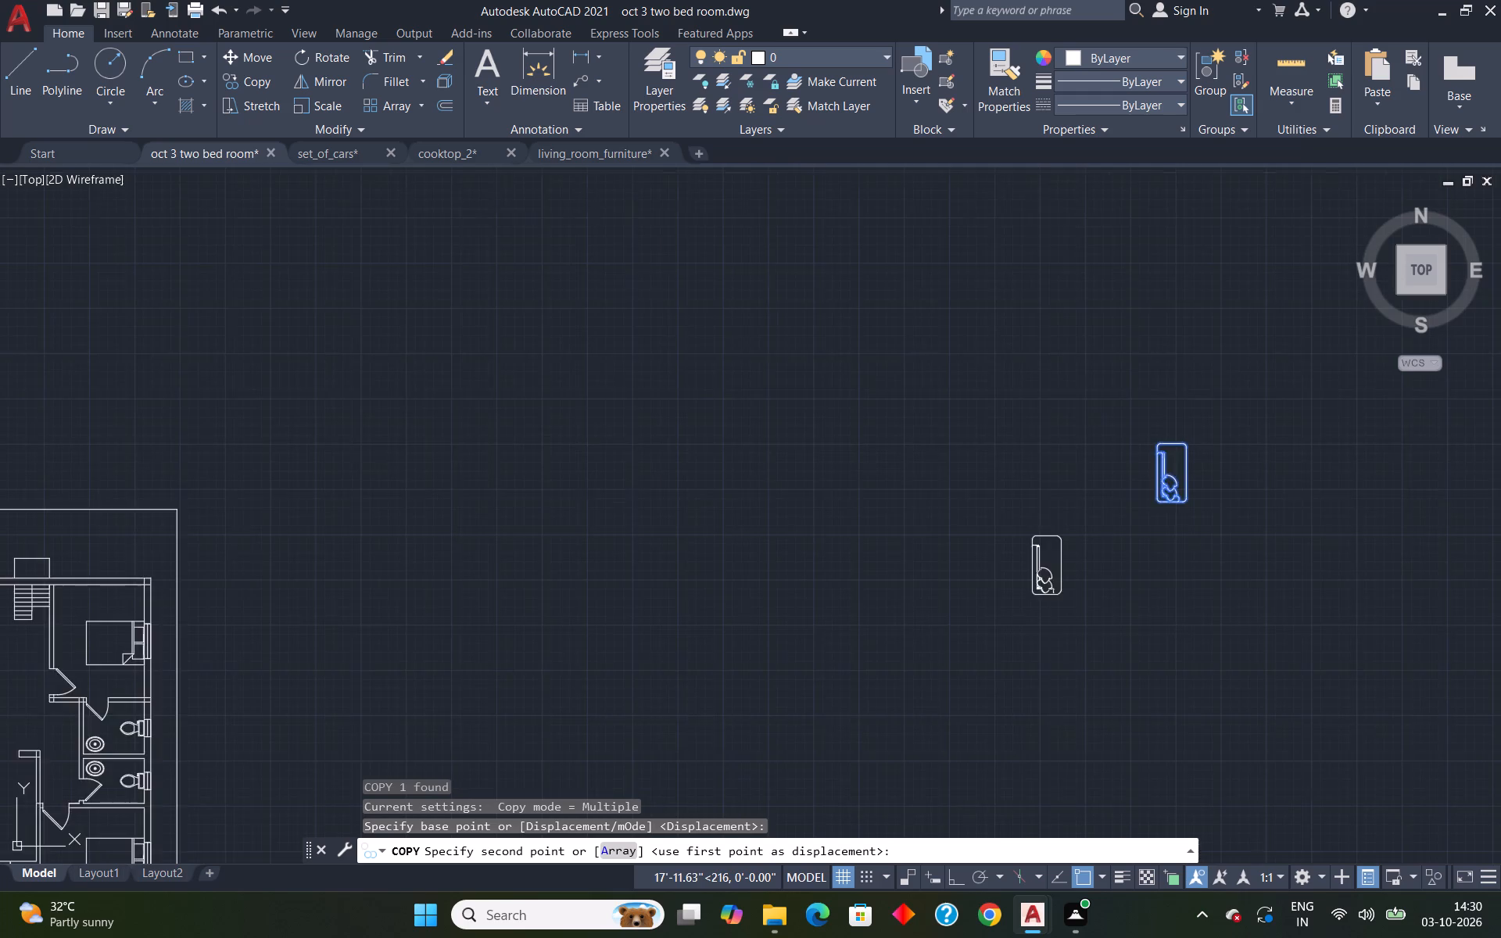
scroll(1059, 594, down, 2)
scroll(885, 626, up, 5)
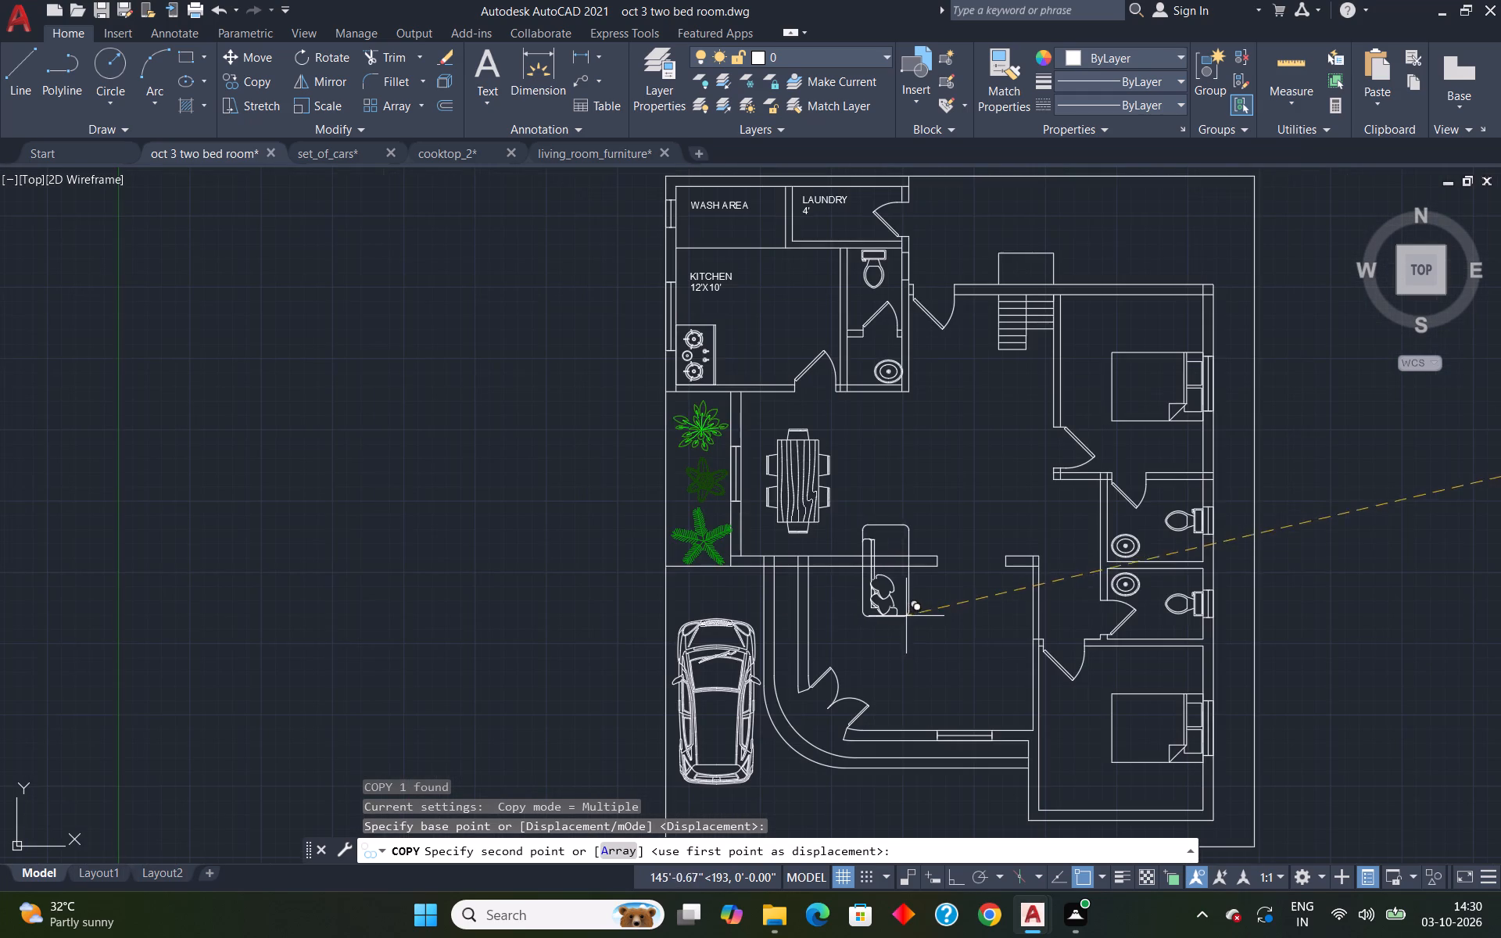
click(940, 698)
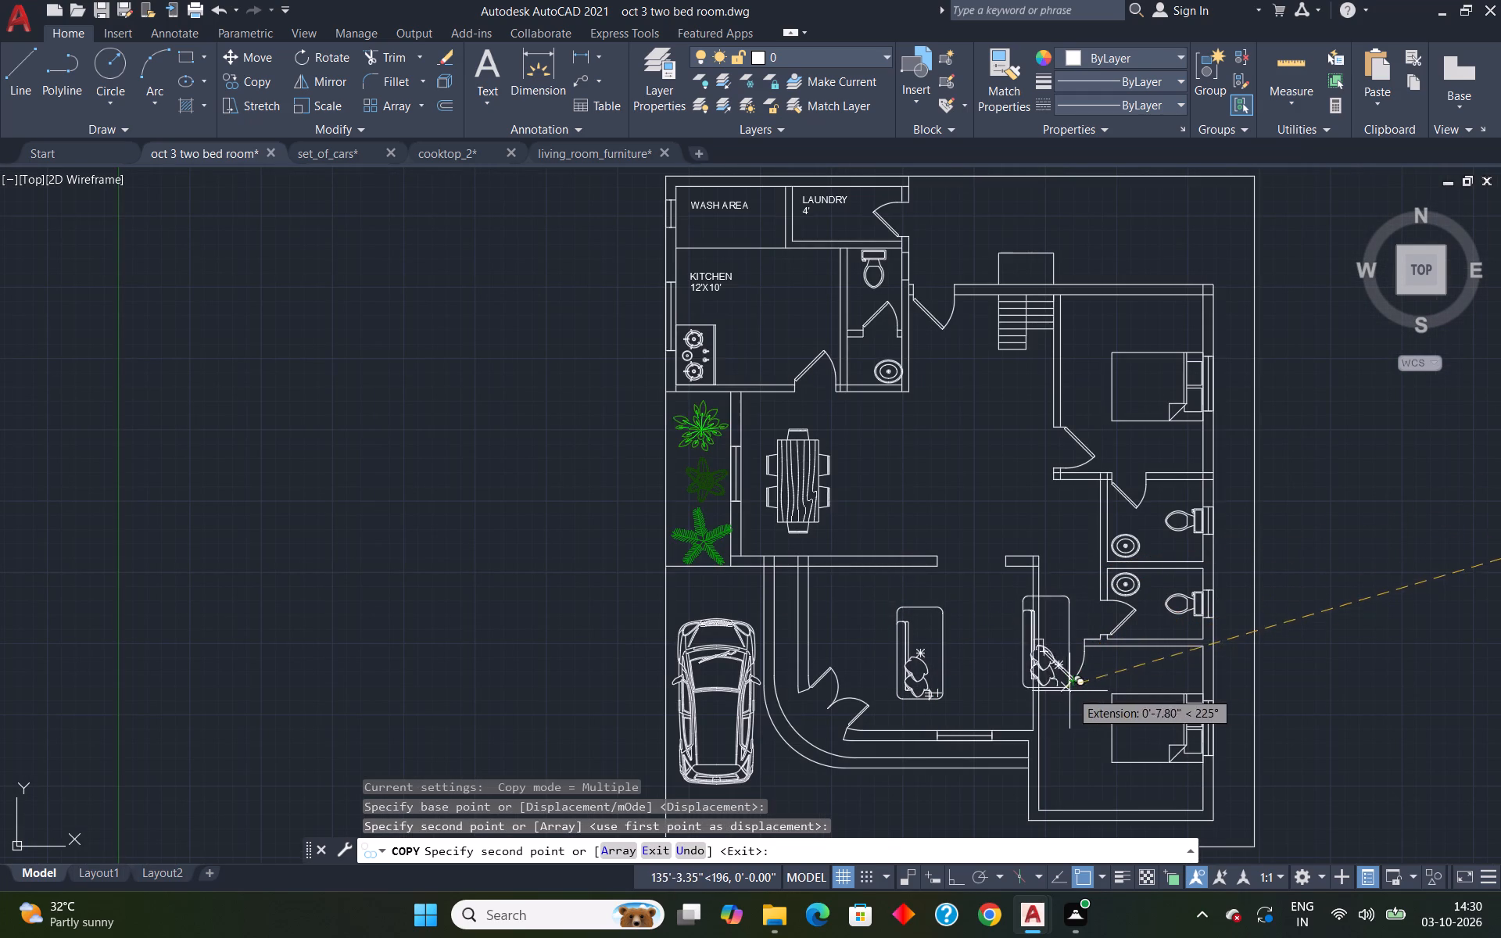
key(Escape)
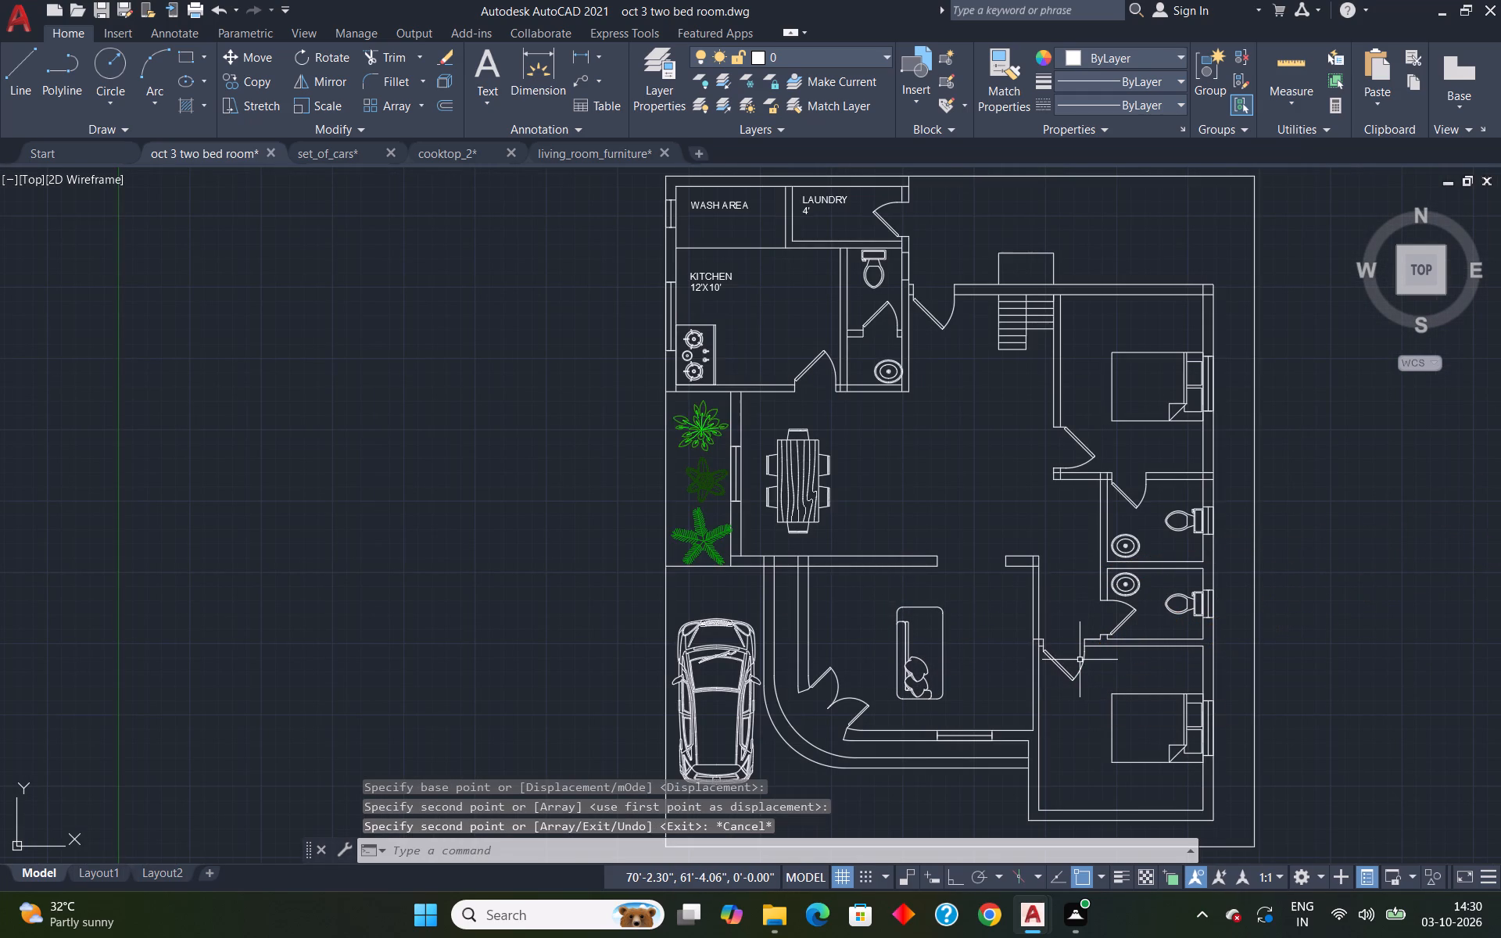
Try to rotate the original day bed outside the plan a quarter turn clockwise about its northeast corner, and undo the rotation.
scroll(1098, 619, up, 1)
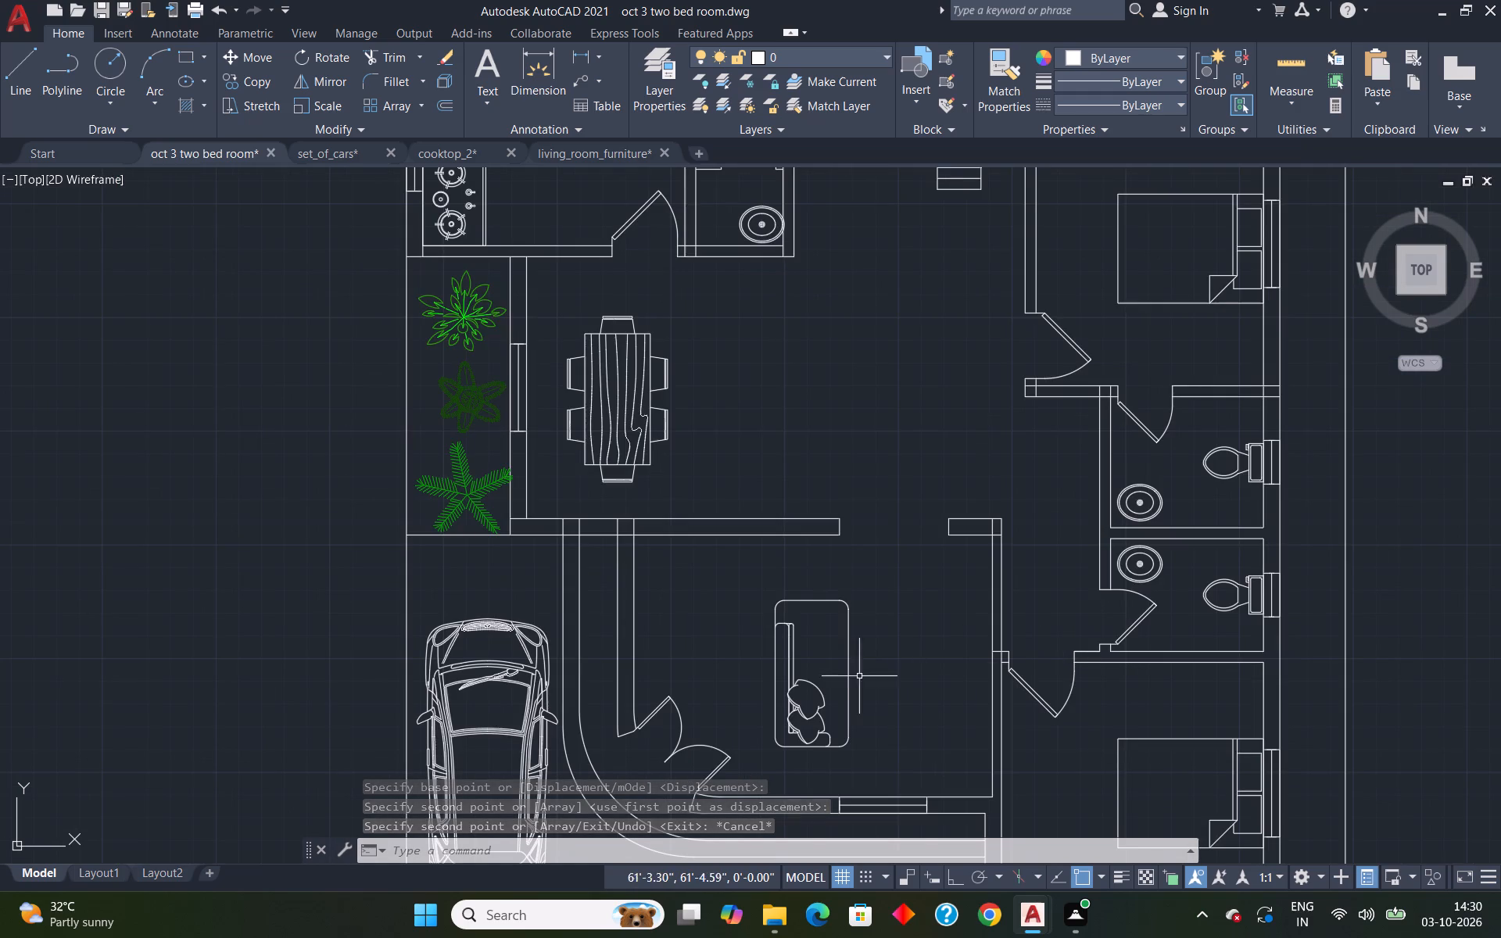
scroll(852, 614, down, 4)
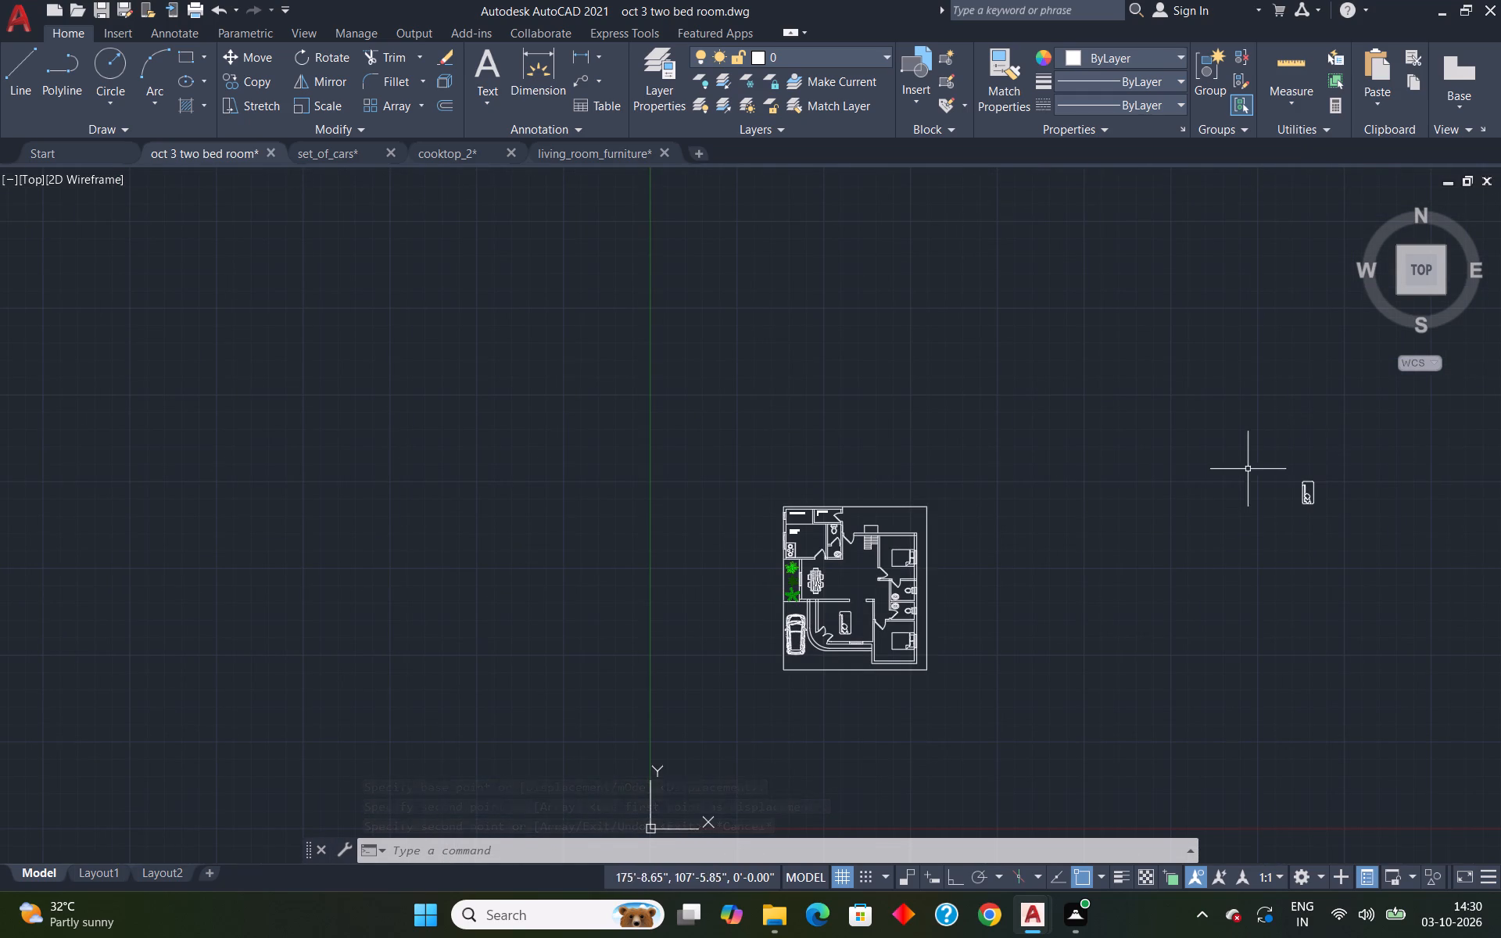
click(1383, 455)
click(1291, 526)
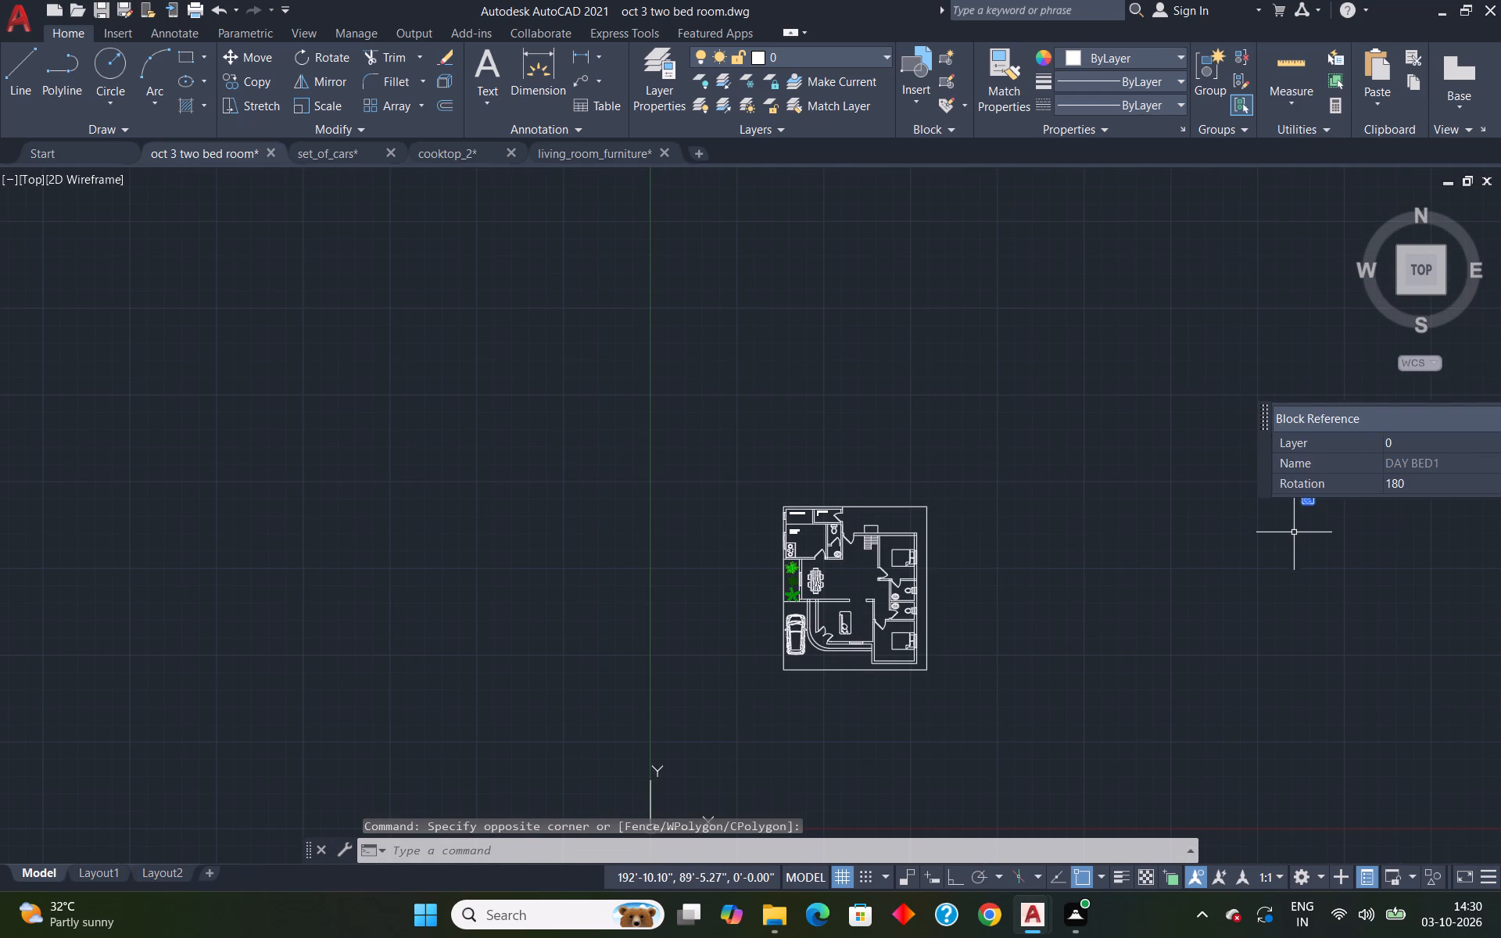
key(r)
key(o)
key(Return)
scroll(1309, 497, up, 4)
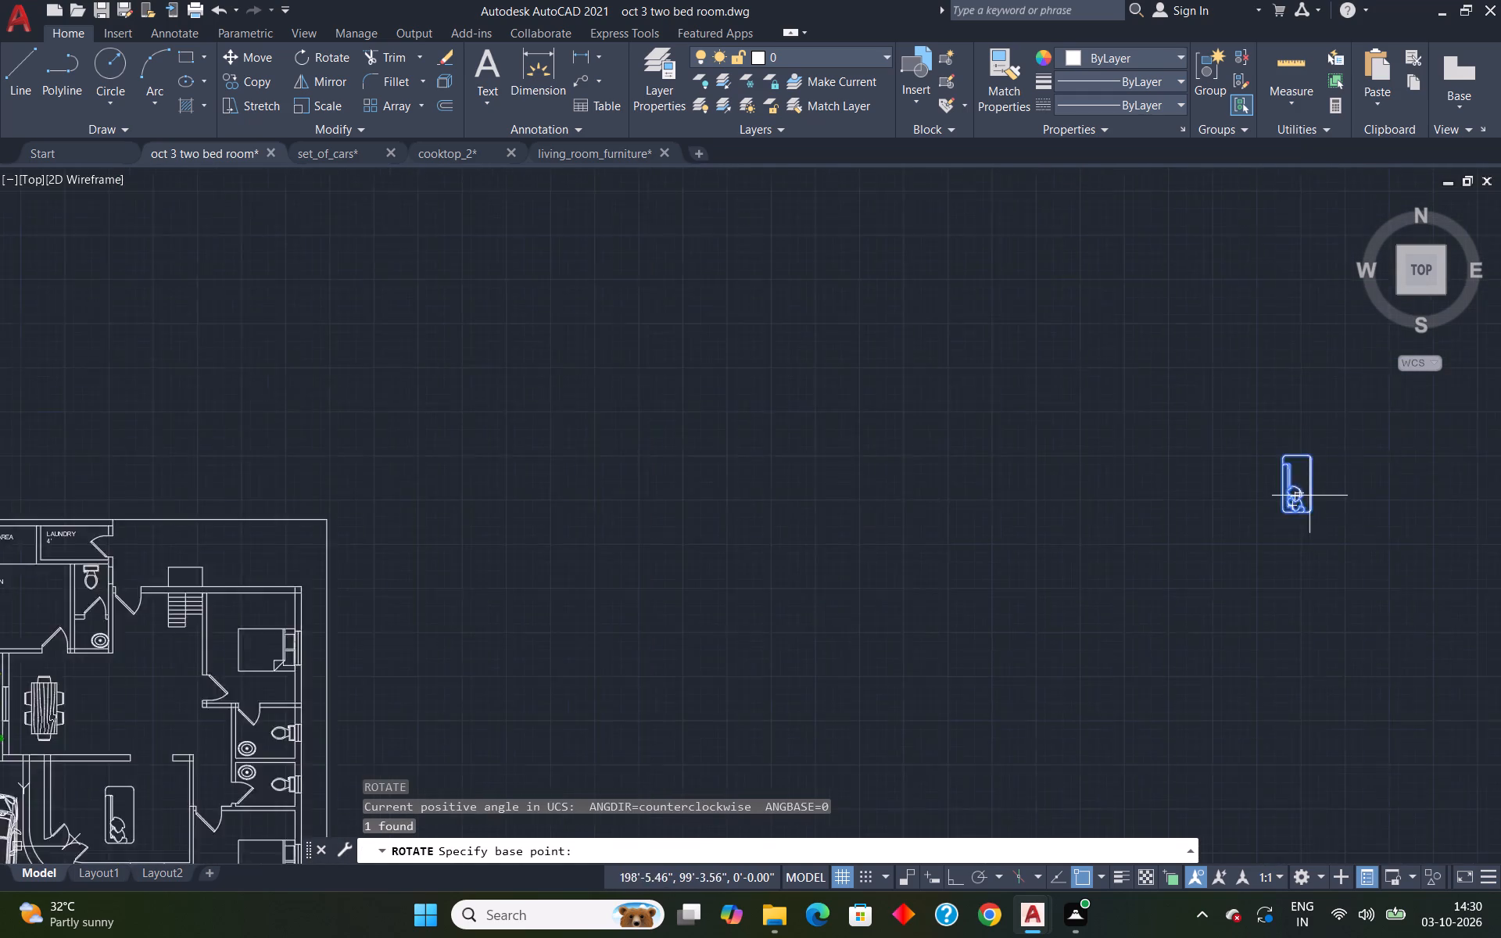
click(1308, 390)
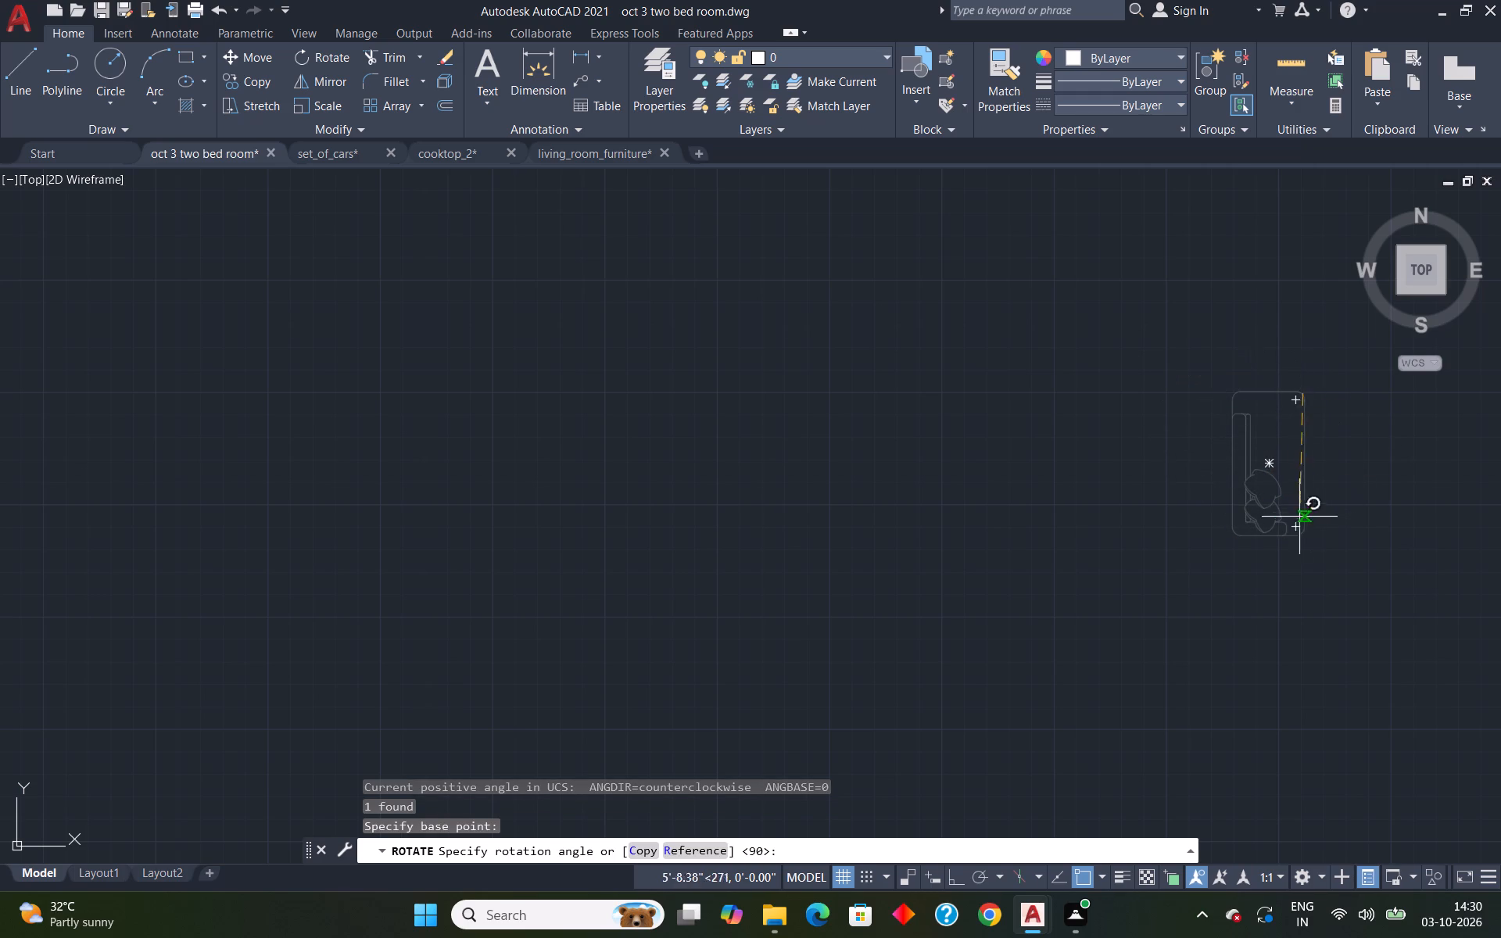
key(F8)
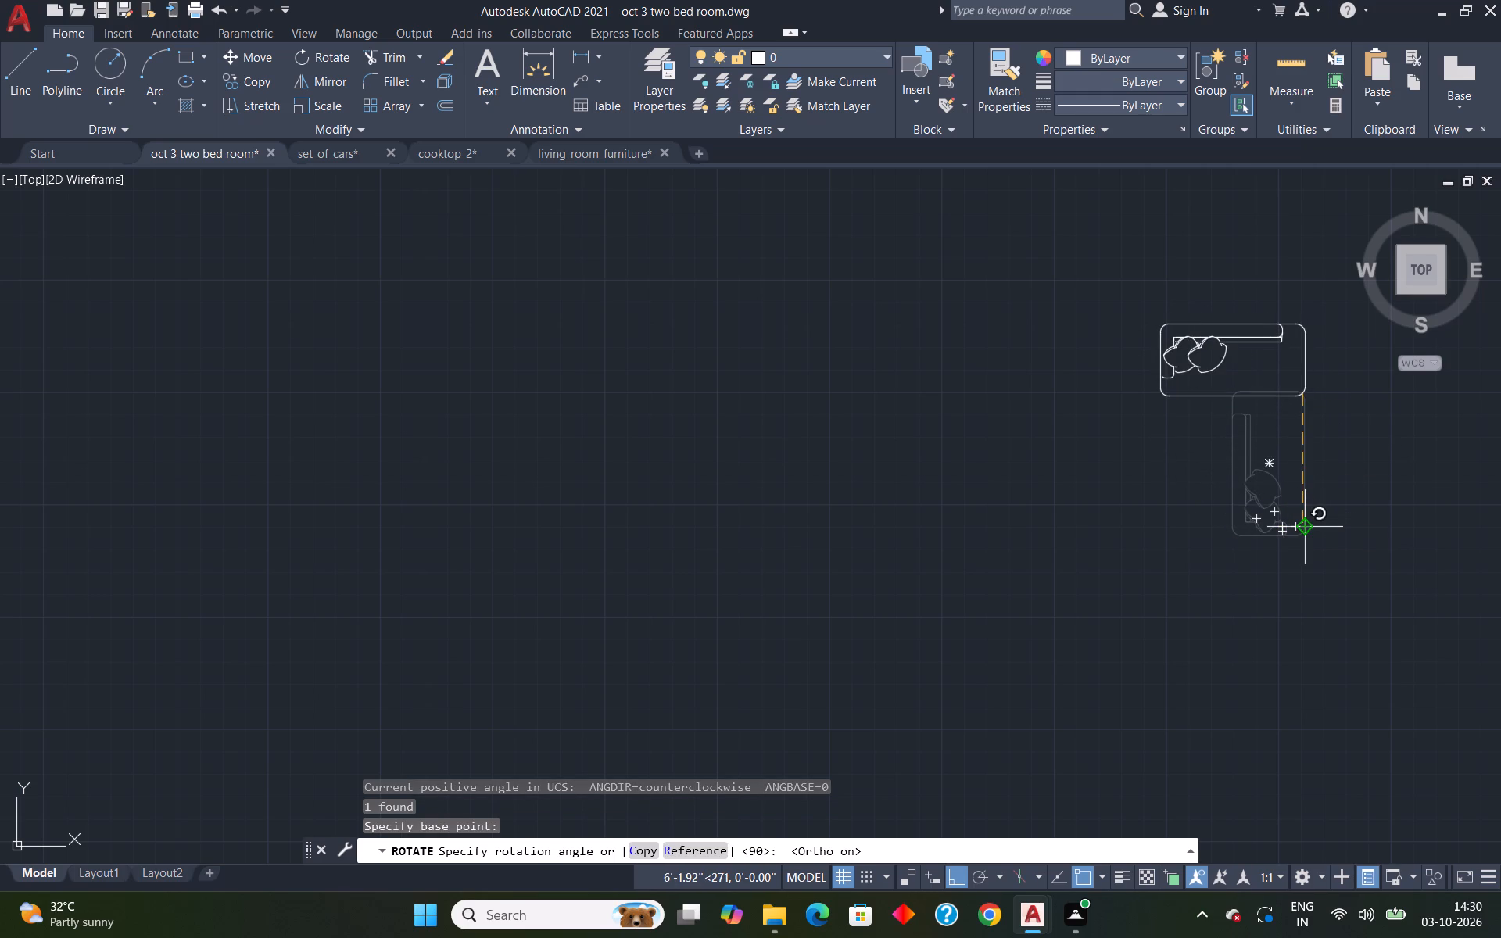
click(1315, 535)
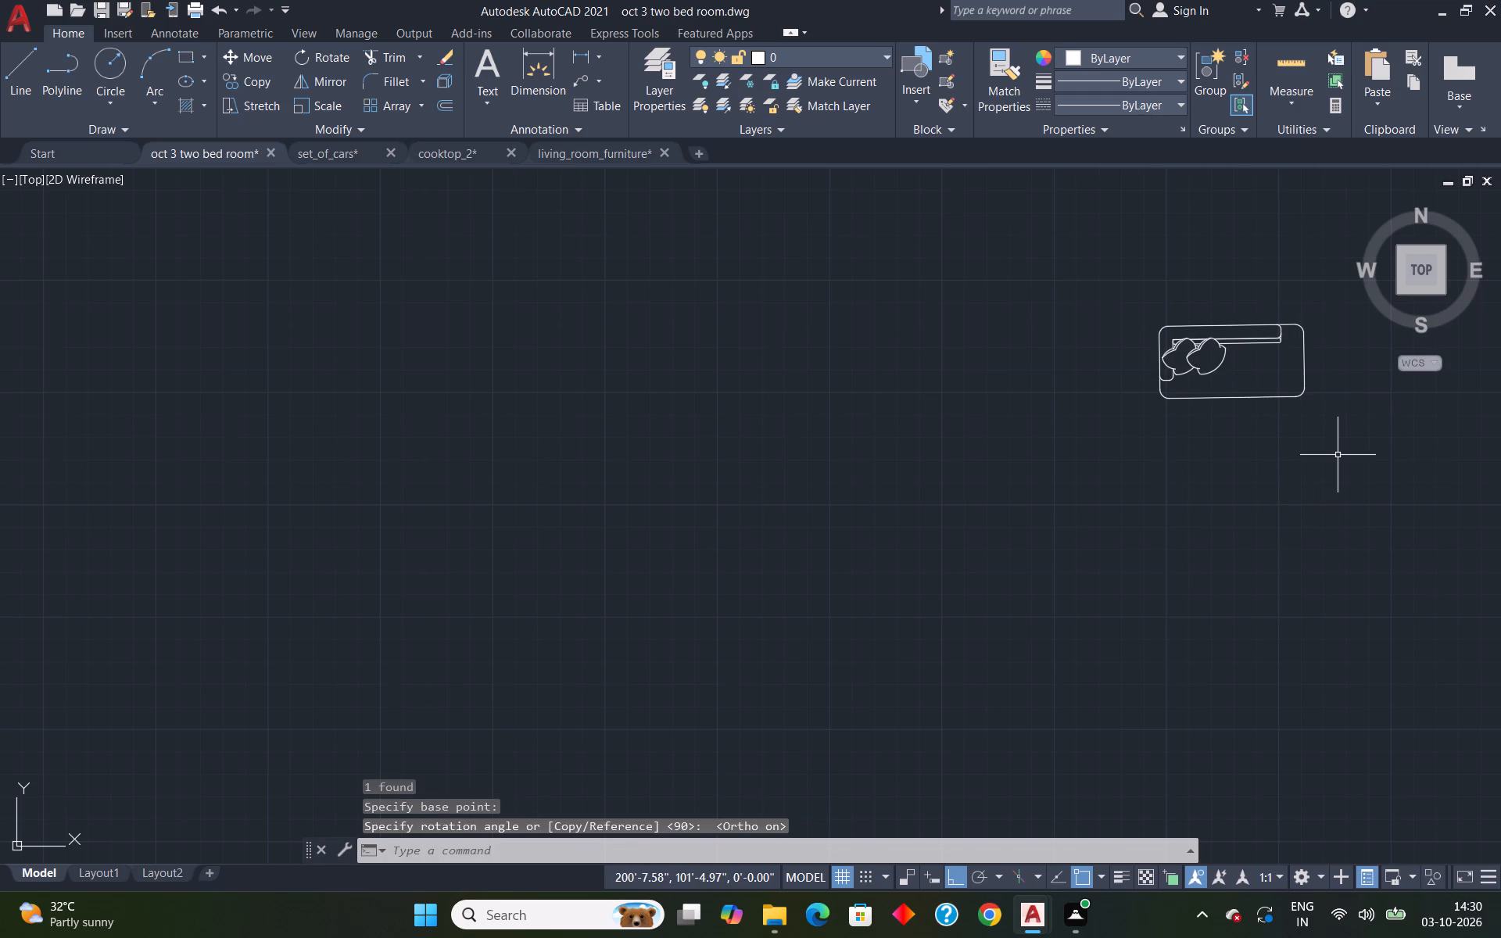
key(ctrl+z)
Rotate the original day bed outside the plan 90° clockwise about its northeast corner with Ortho on, so that it lies horizontally.
click(1289, 456)
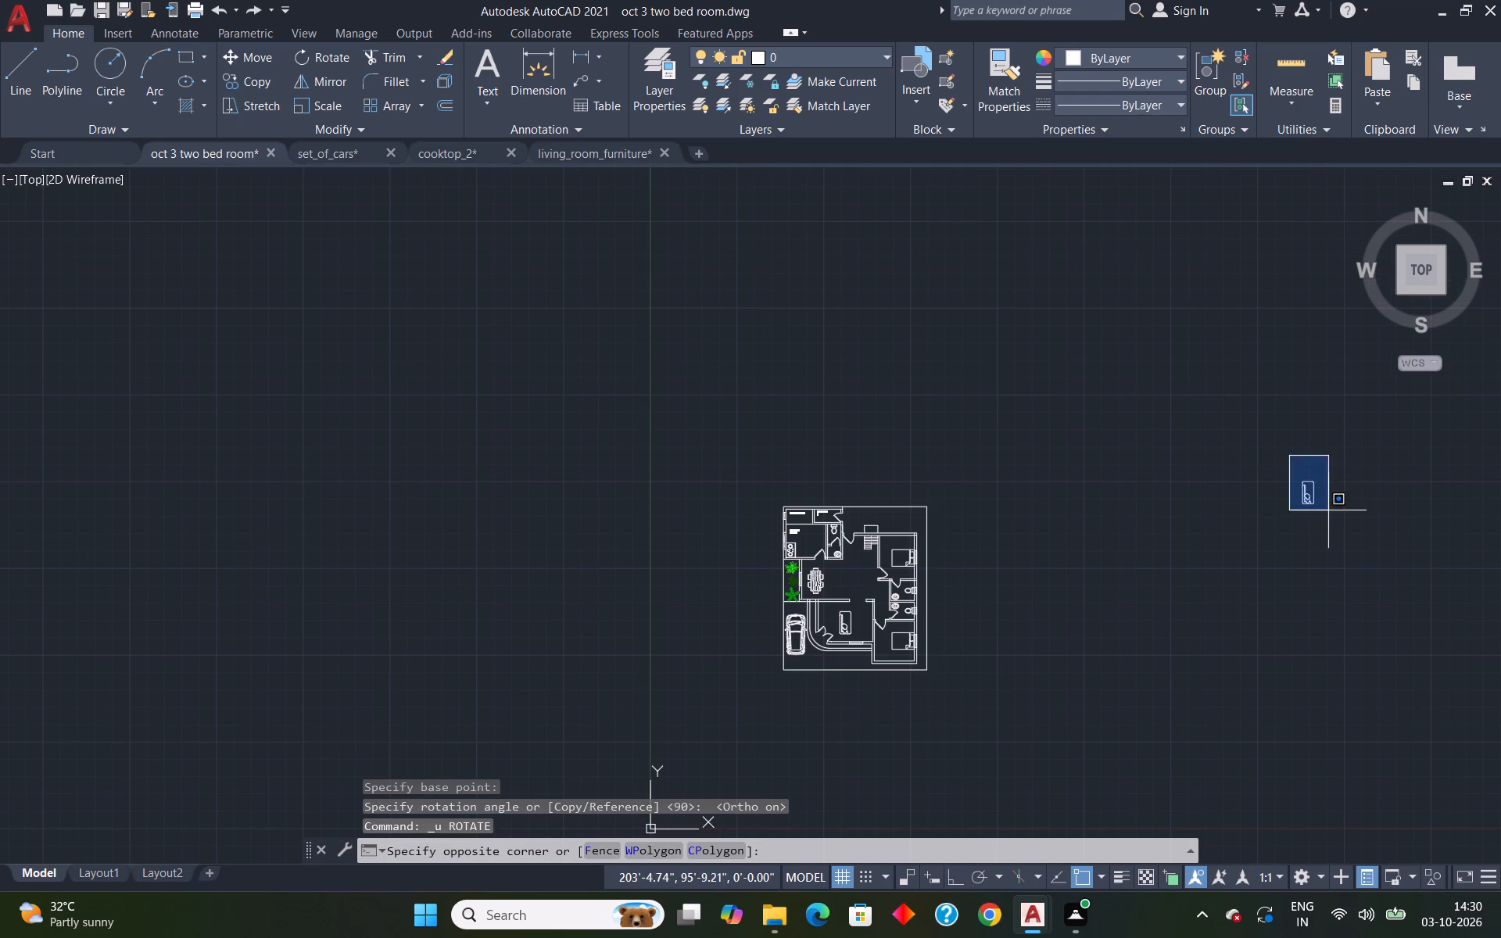
click(1319, 525)
text(RO)
key(Return)
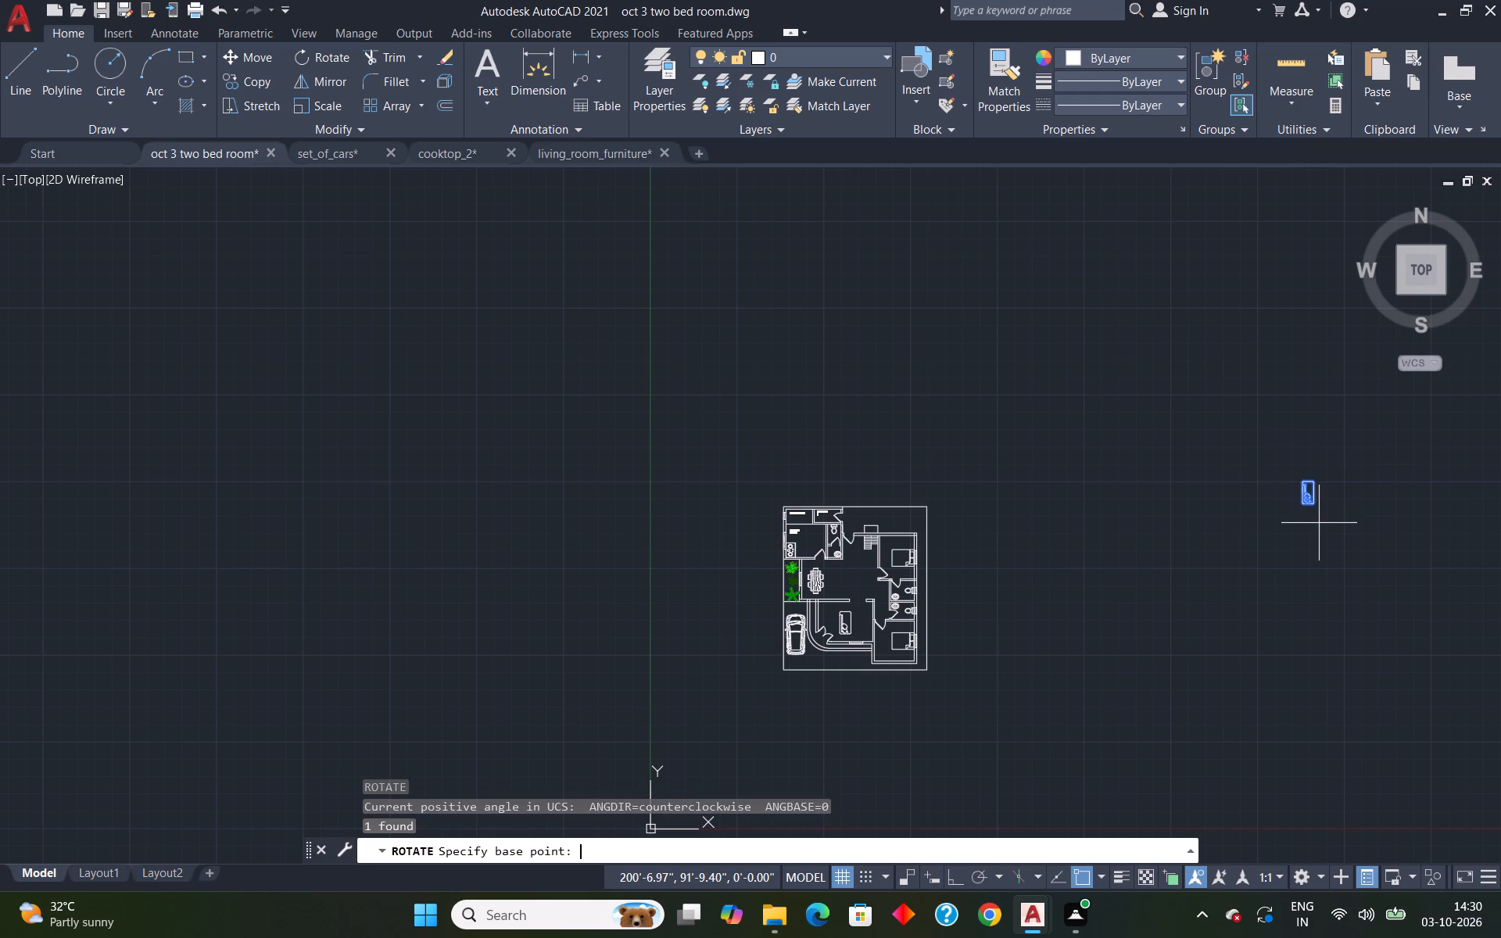
scroll(1296, 502, up, 5)
scroll(1385, 470, down, 4)
scroll(1424, 442, up, 3)
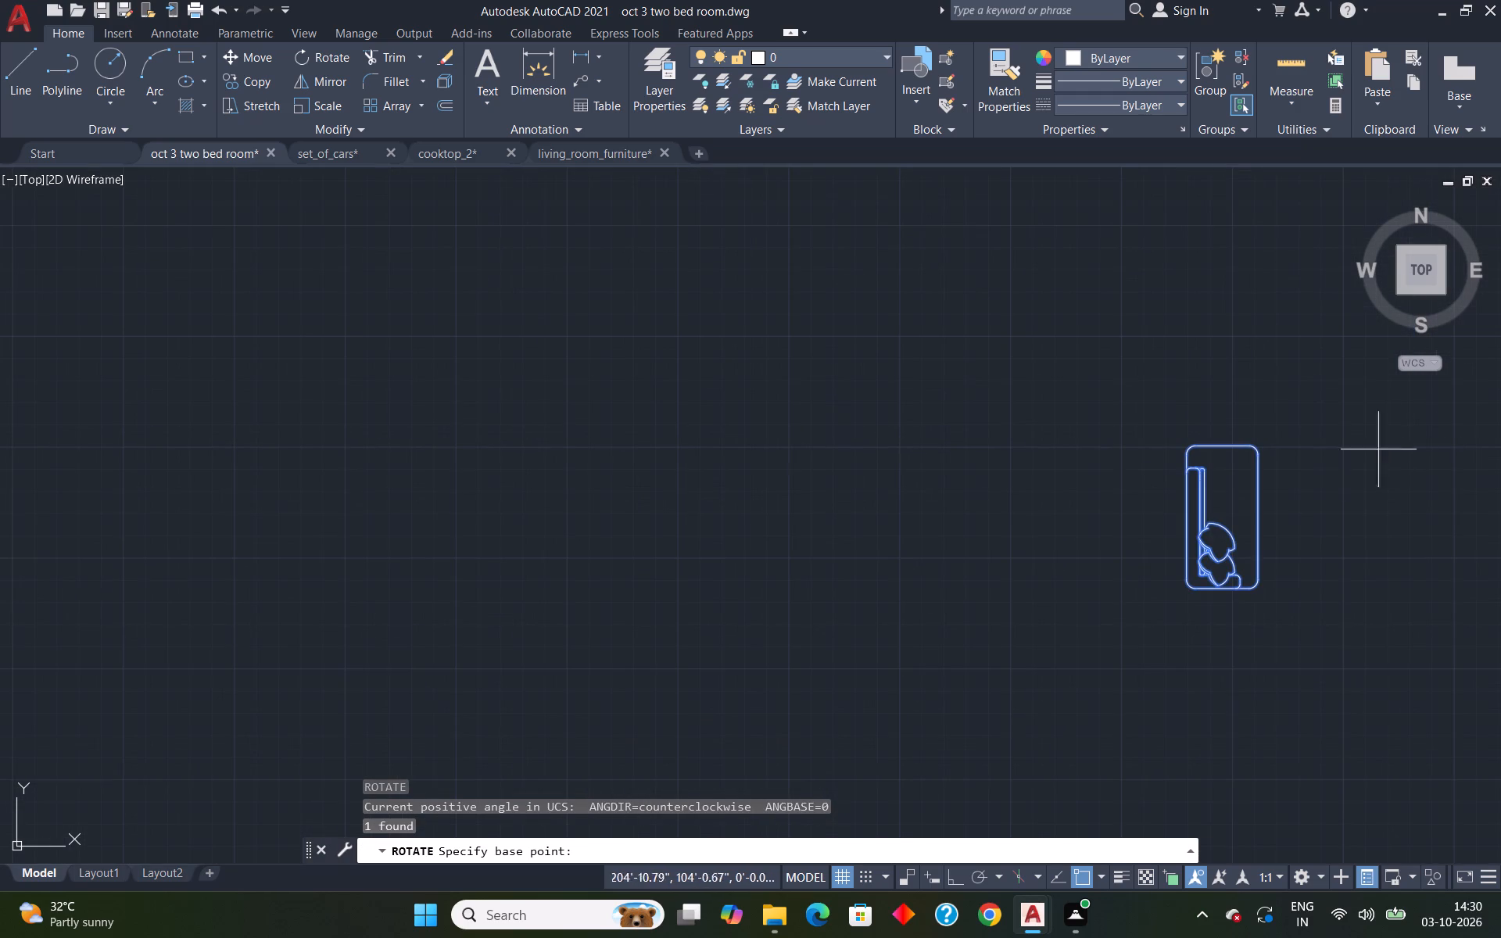
click(1260, 454)
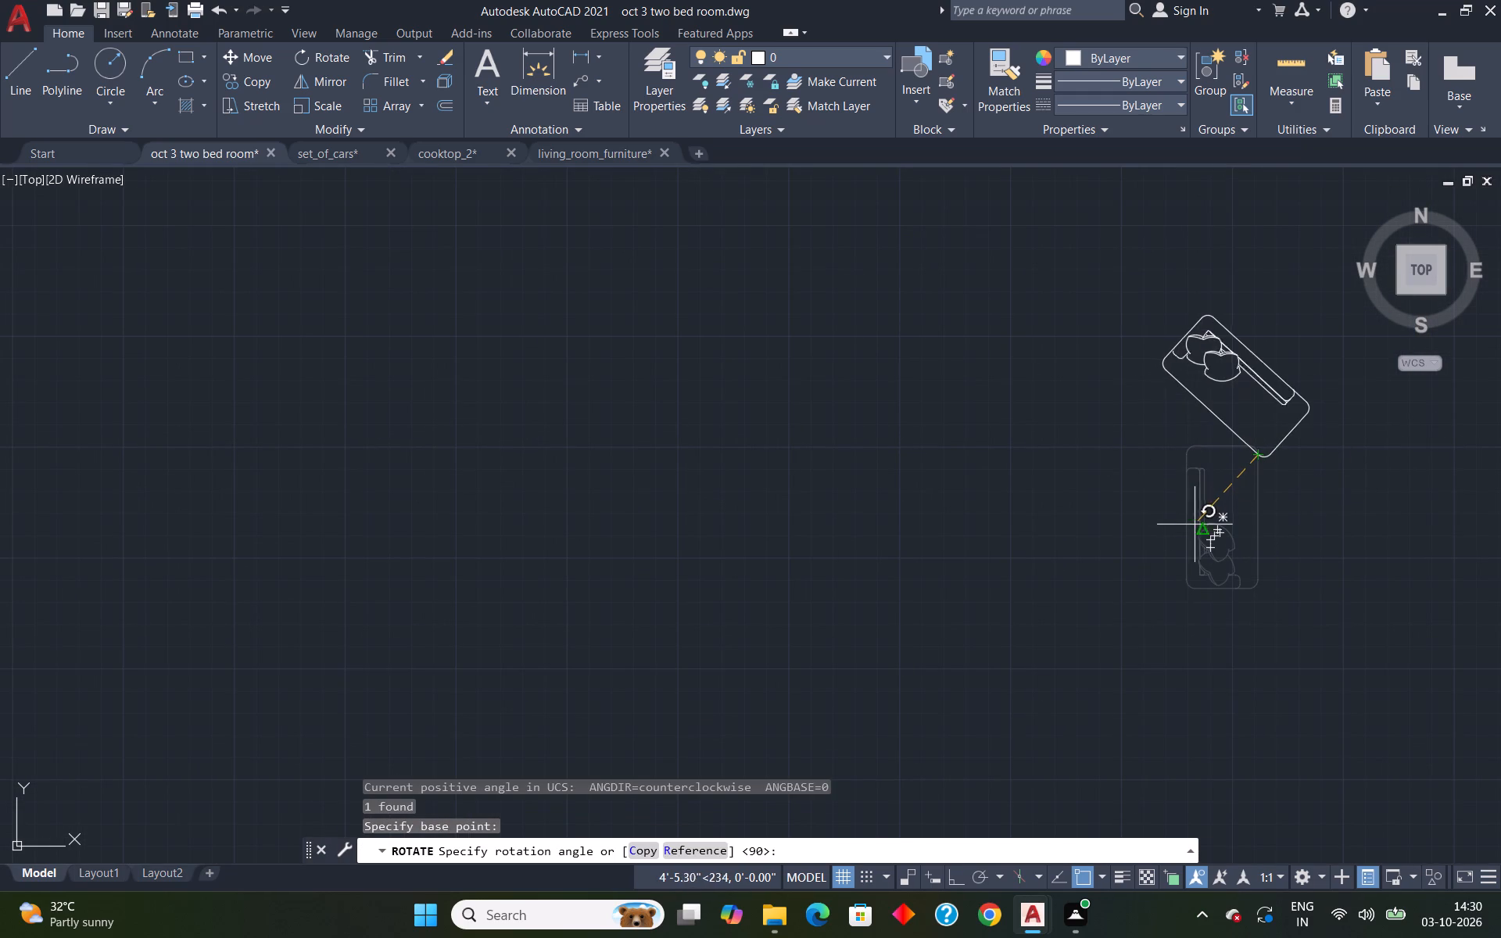
key(F8)
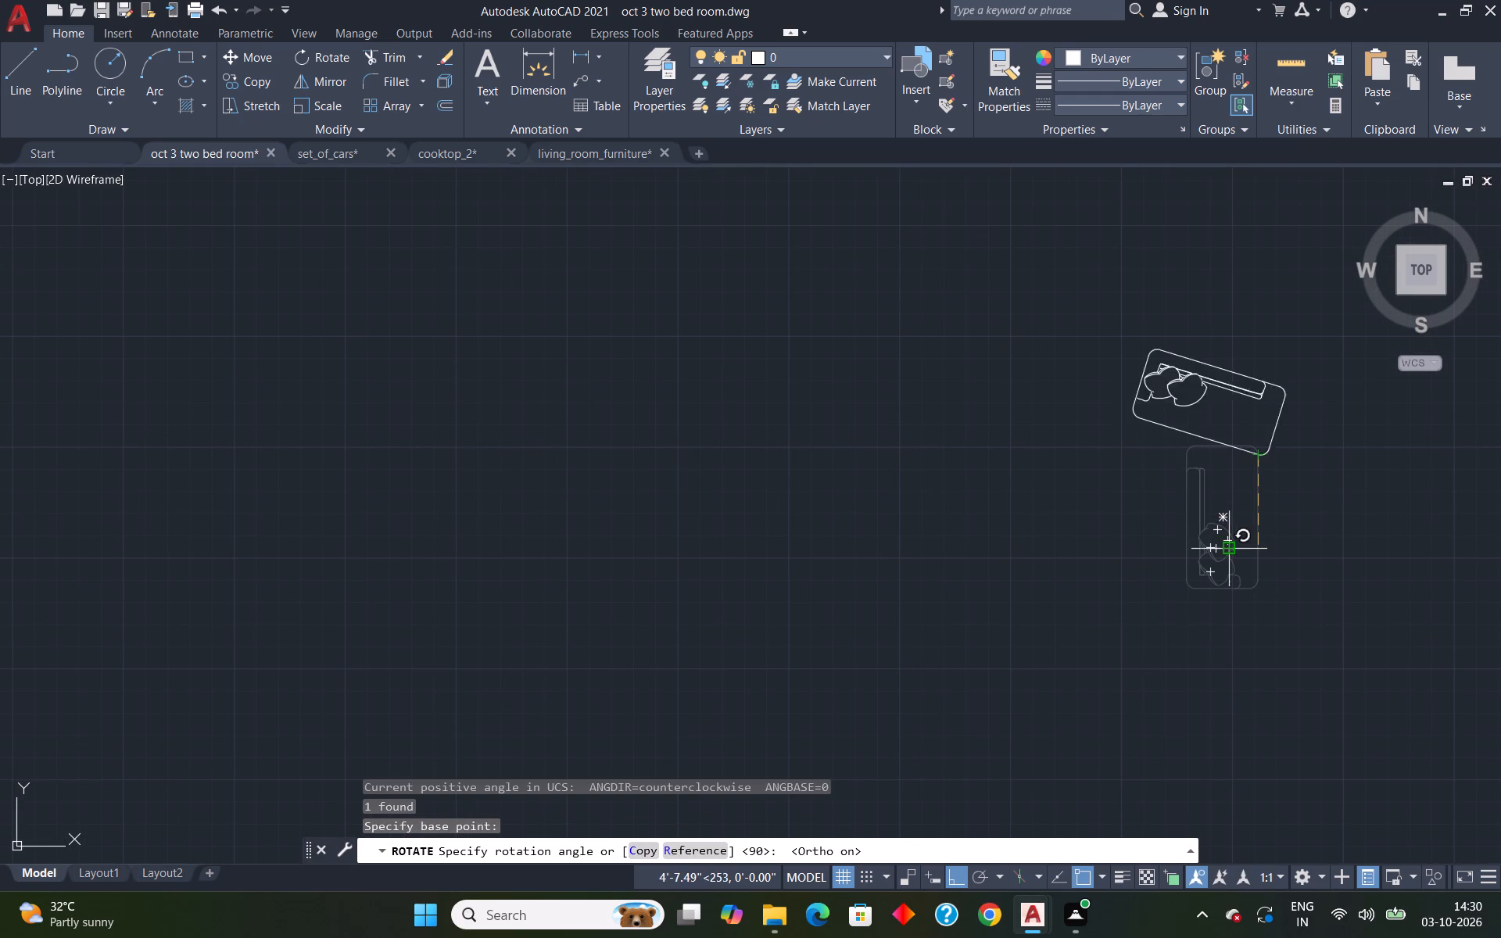
click(1127, 612)
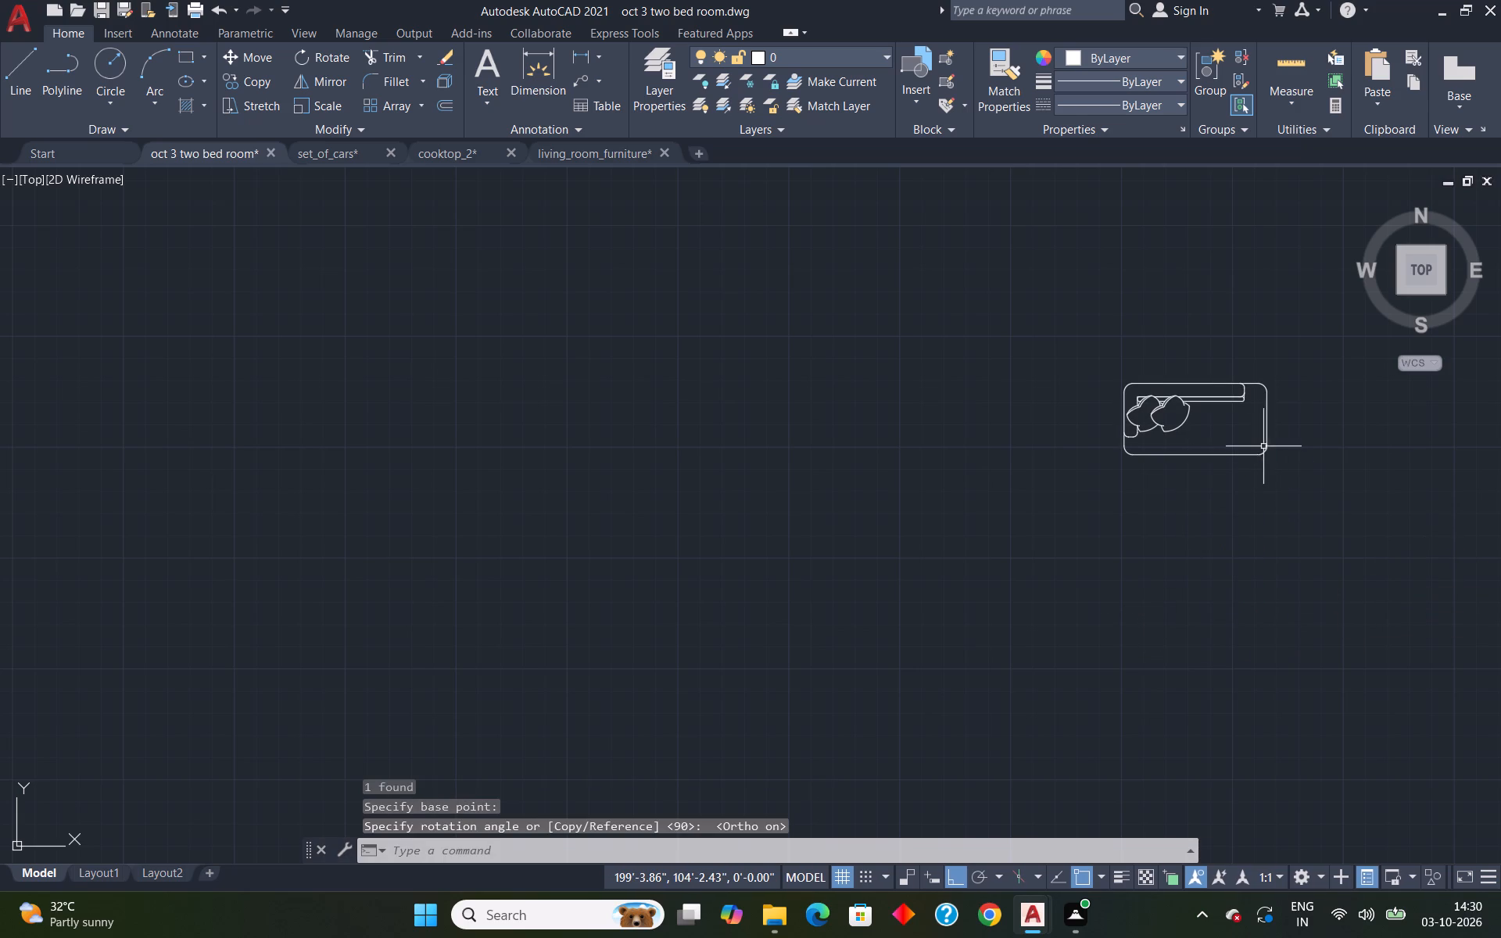
Copy the horizontal day bed, with Ortho off, into the northeast corner of the room holding the upright day bed.
click(1268, 452)
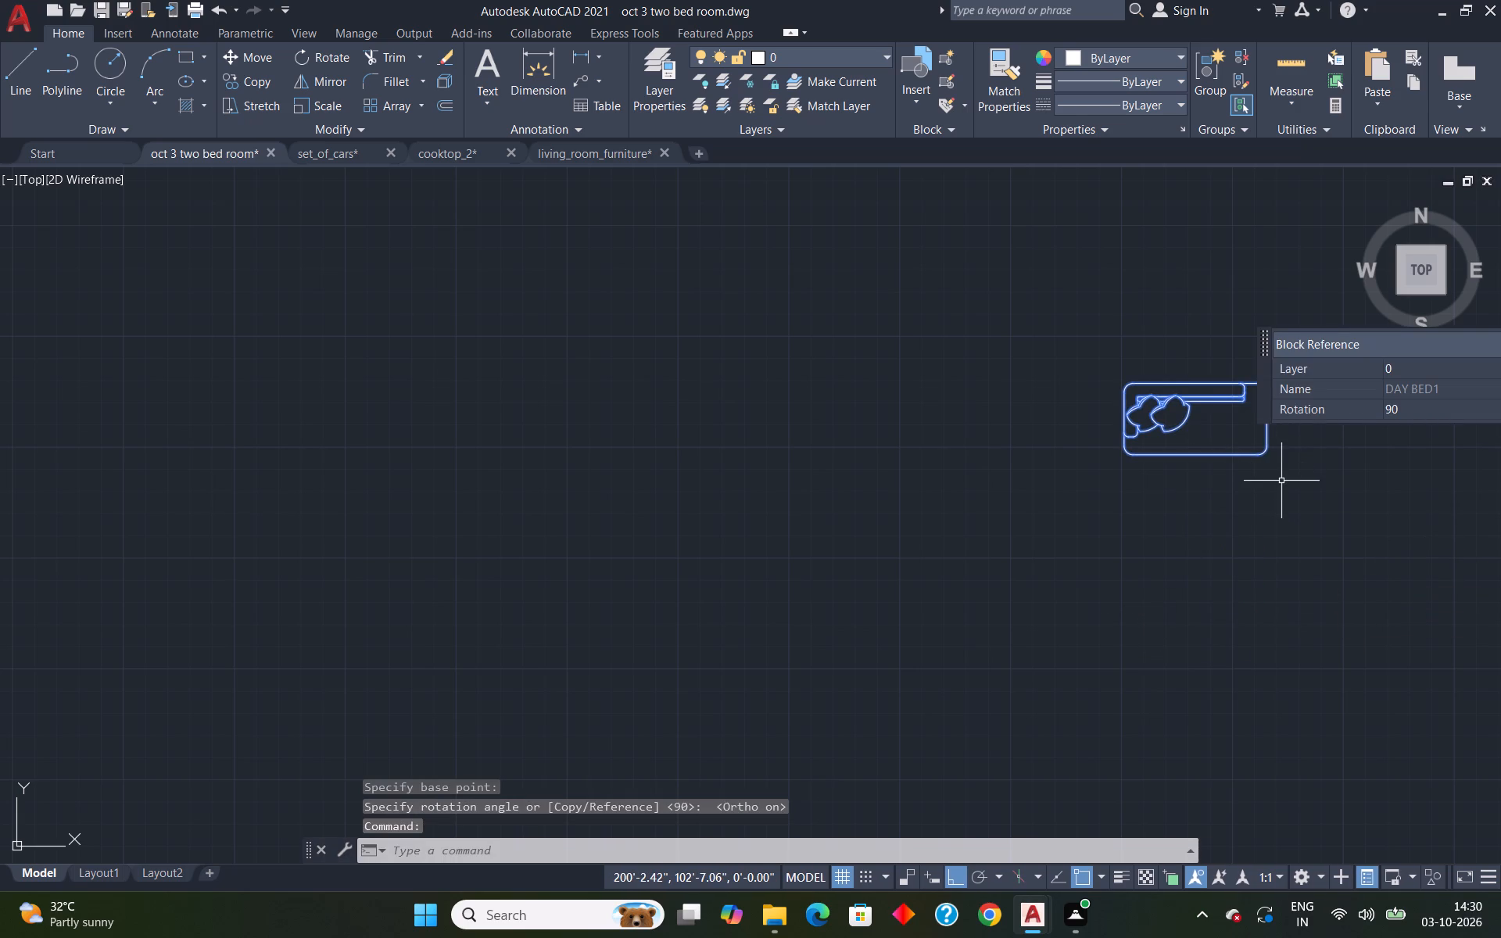
key(c)
key(o)
key(Return)
click(1266, 446)
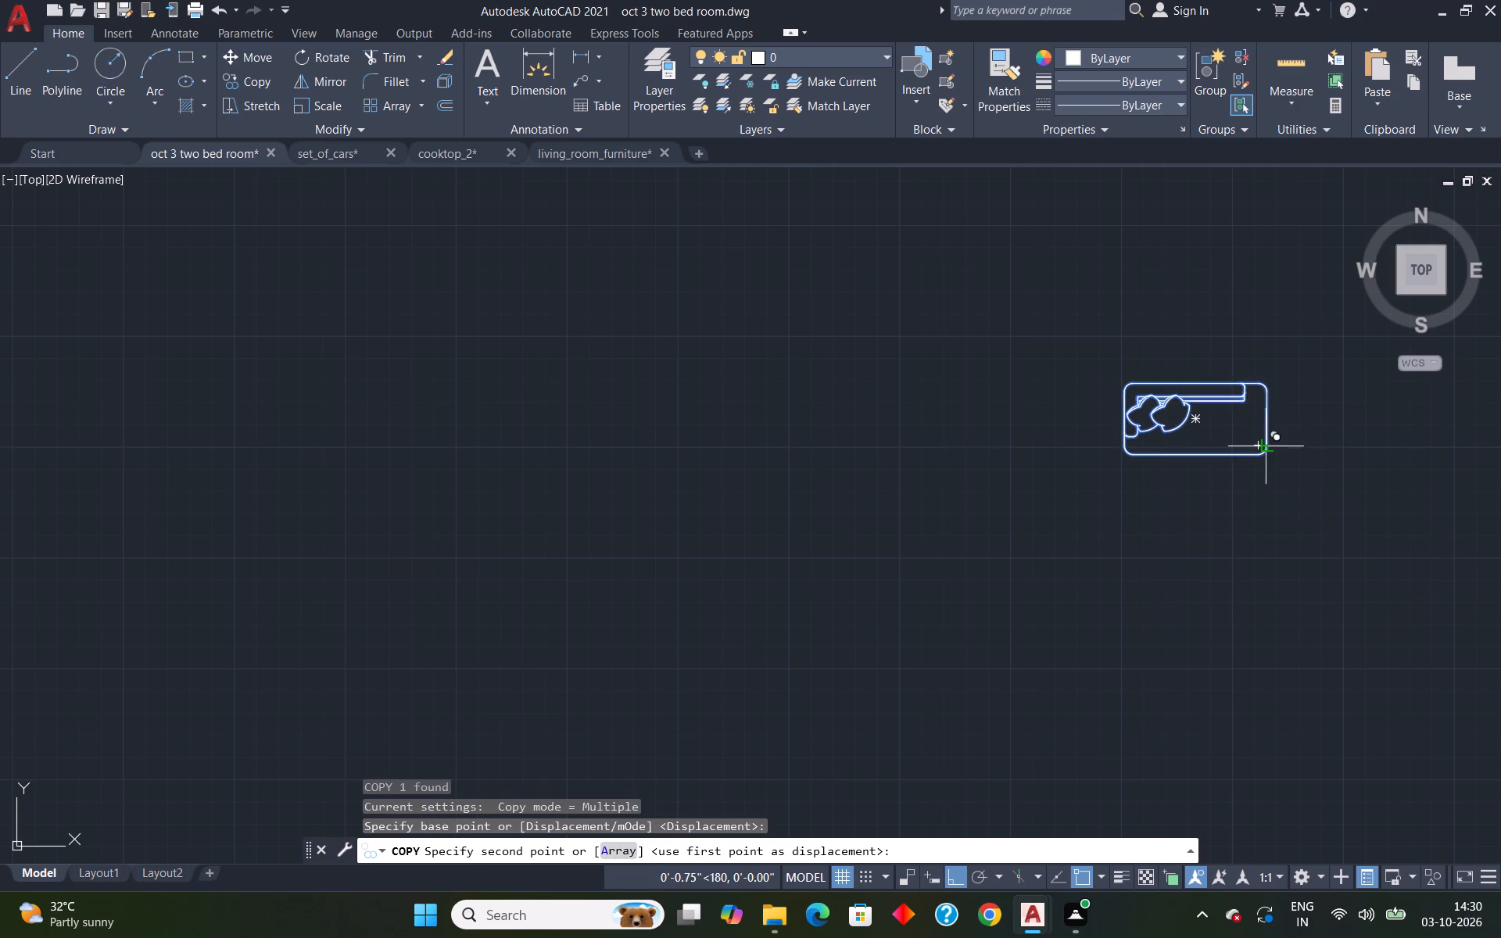
scroll(1014, 510, down, 5)
scroll(764, 593, up, 2)
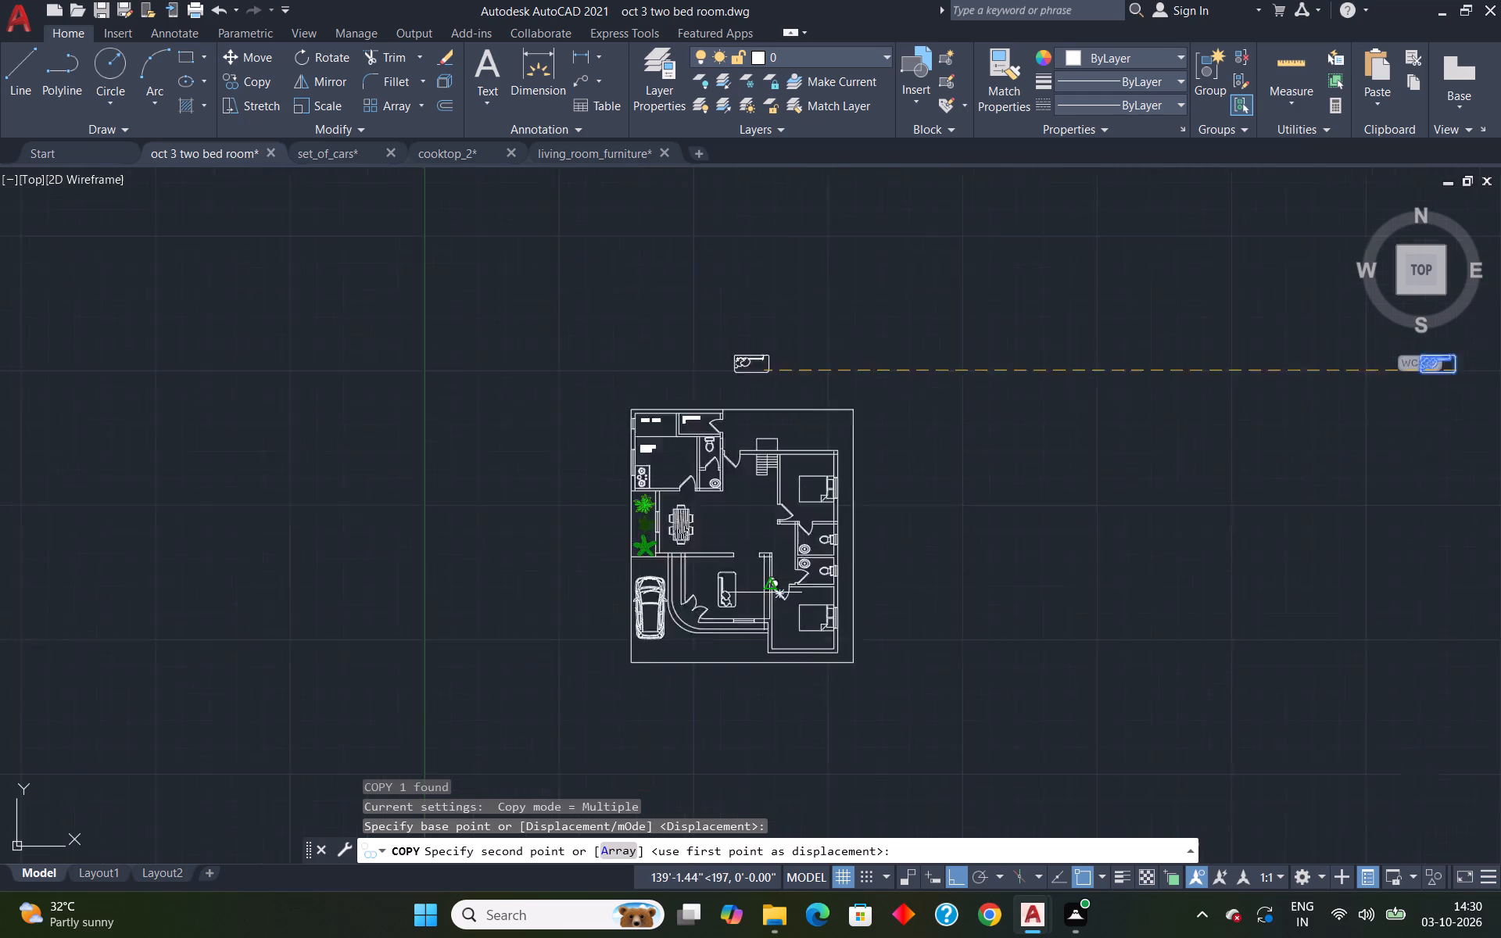
scroll(764, 593, up, 2)
key(F8)
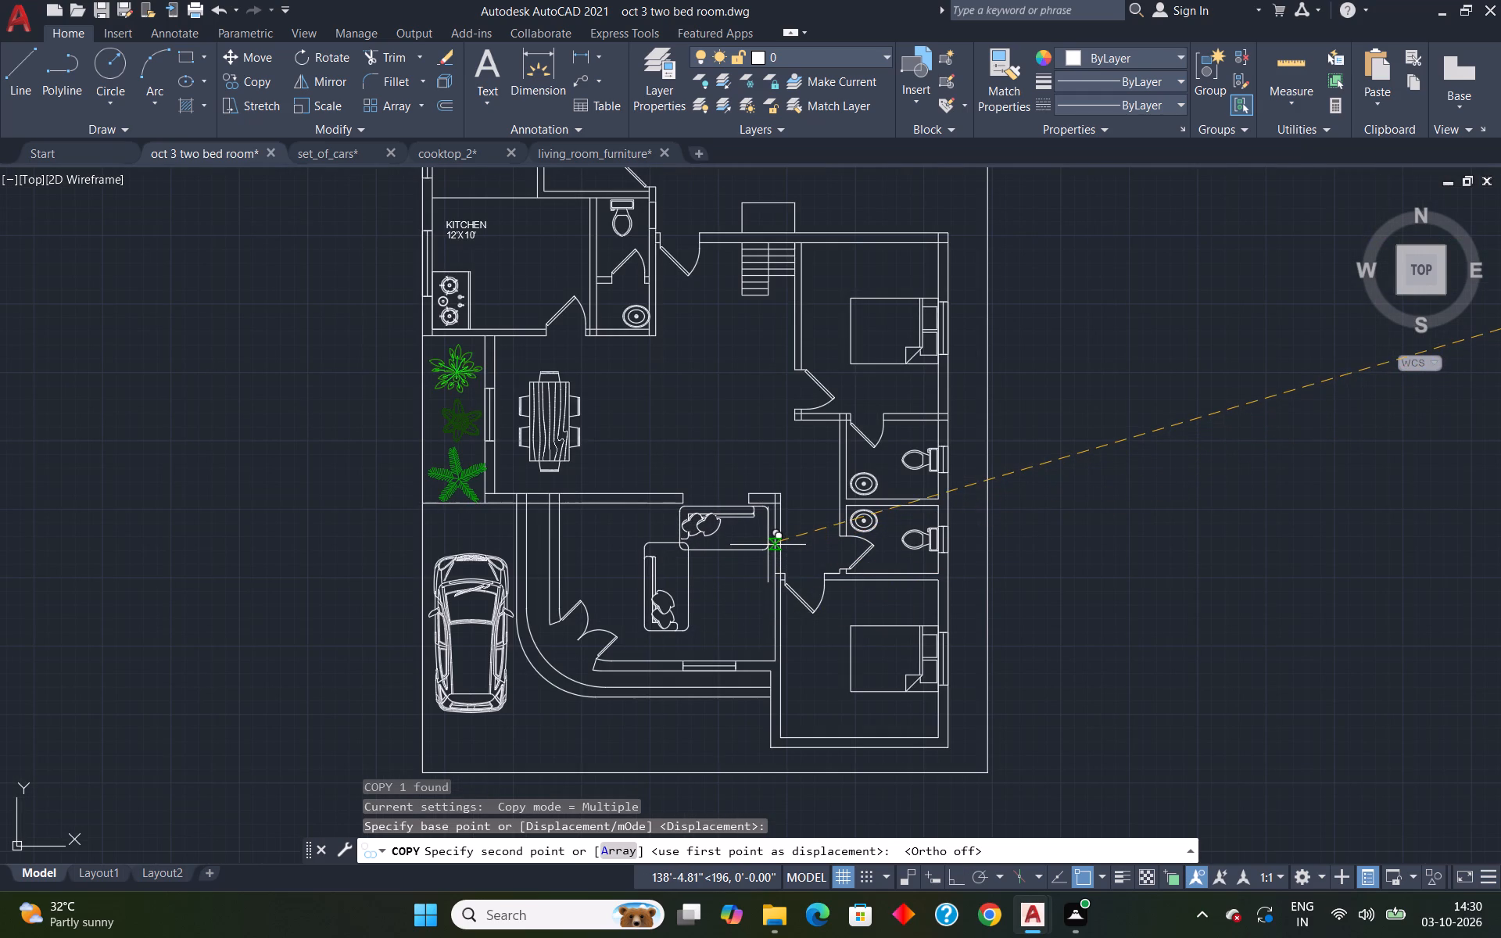
scroll(768, 545, up, 4)
scroll(768, 545, down, 2)
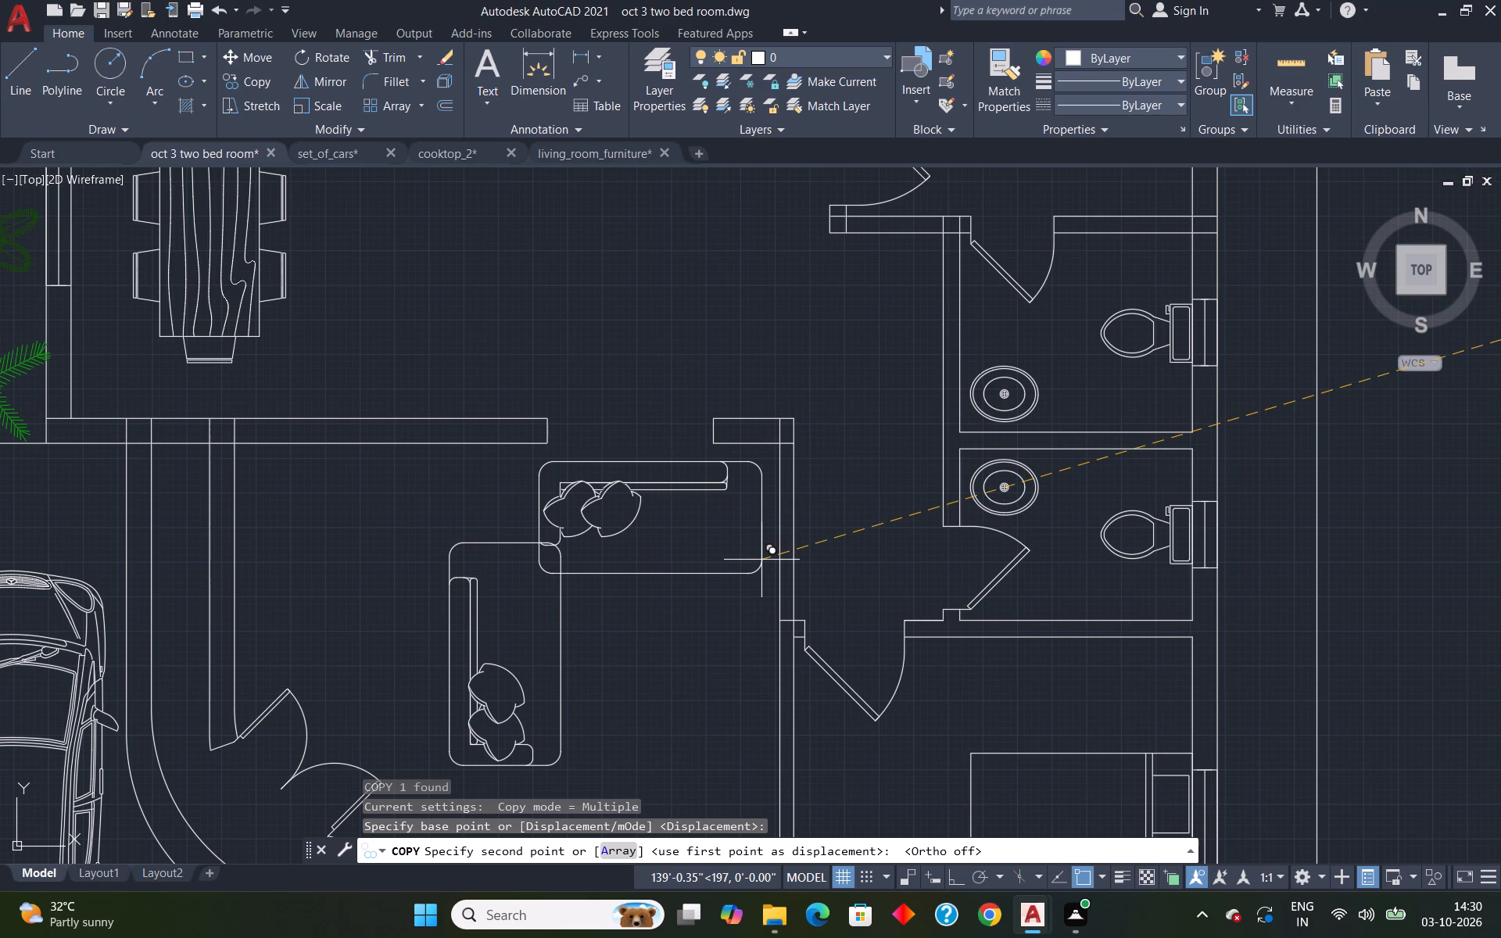
click(761, 560)
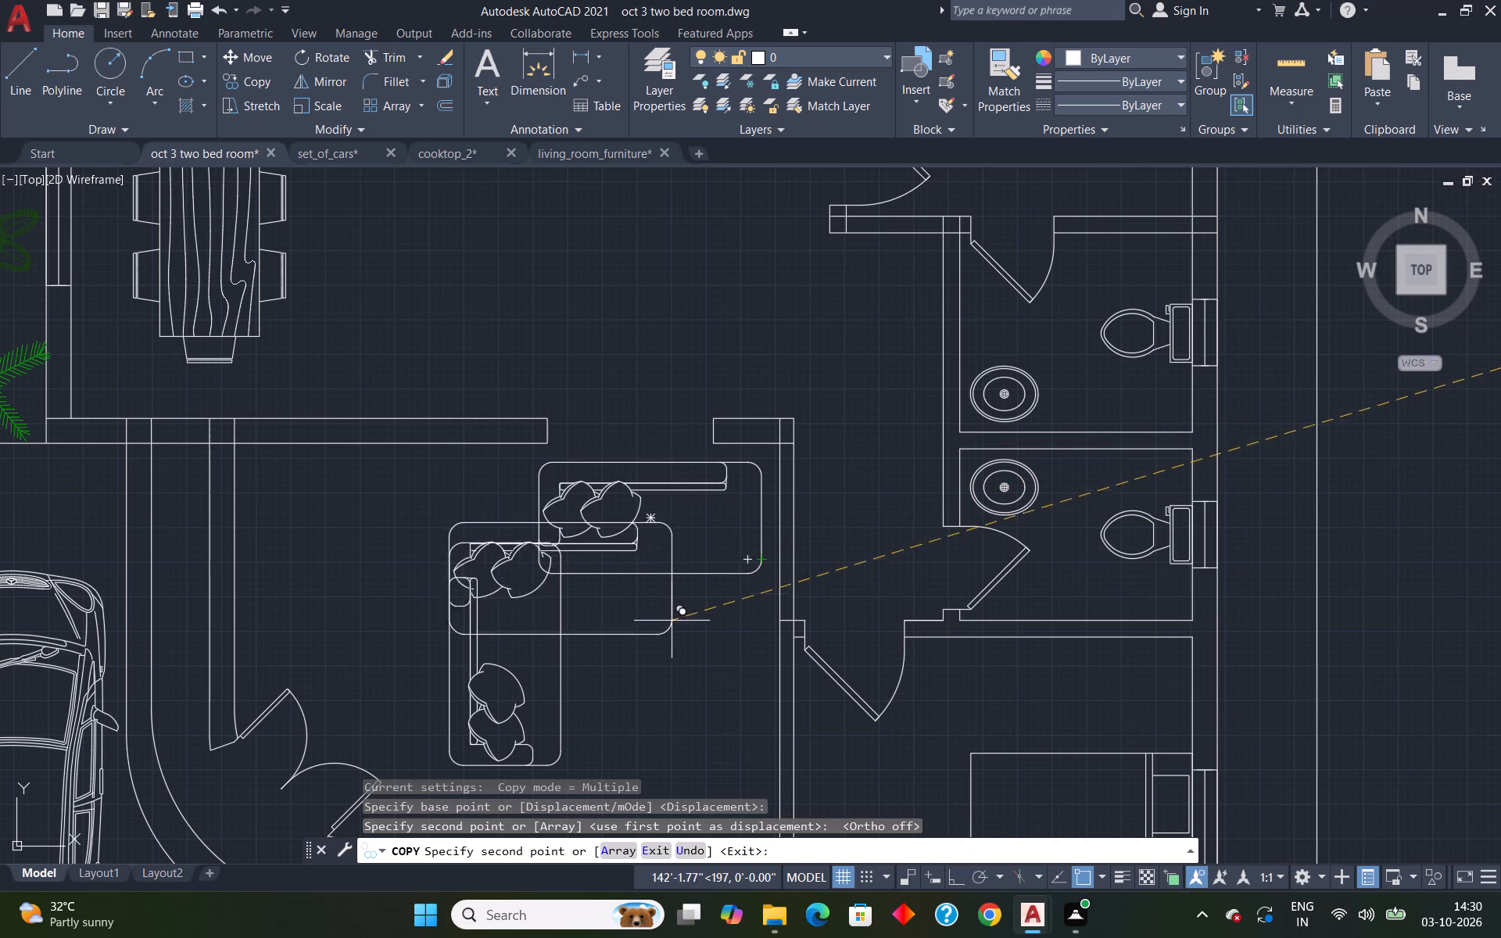
key(Escape)
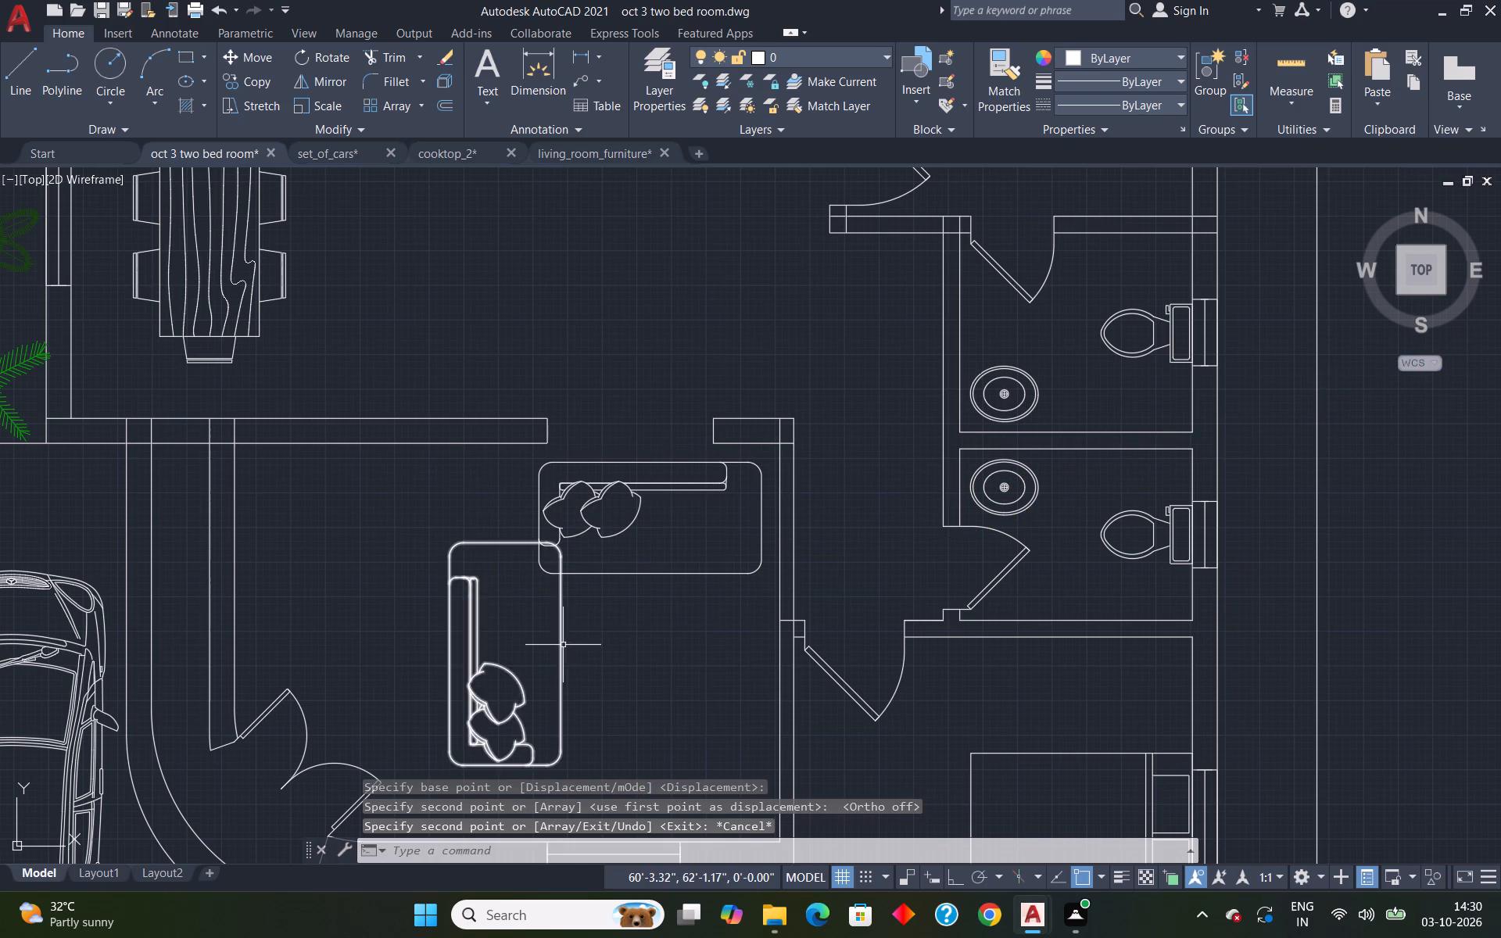
Scale the room's upright day bed down freehand from the middle of its east edge, to a little over 60% of its size.
click(557, 641)
click(561, 642)
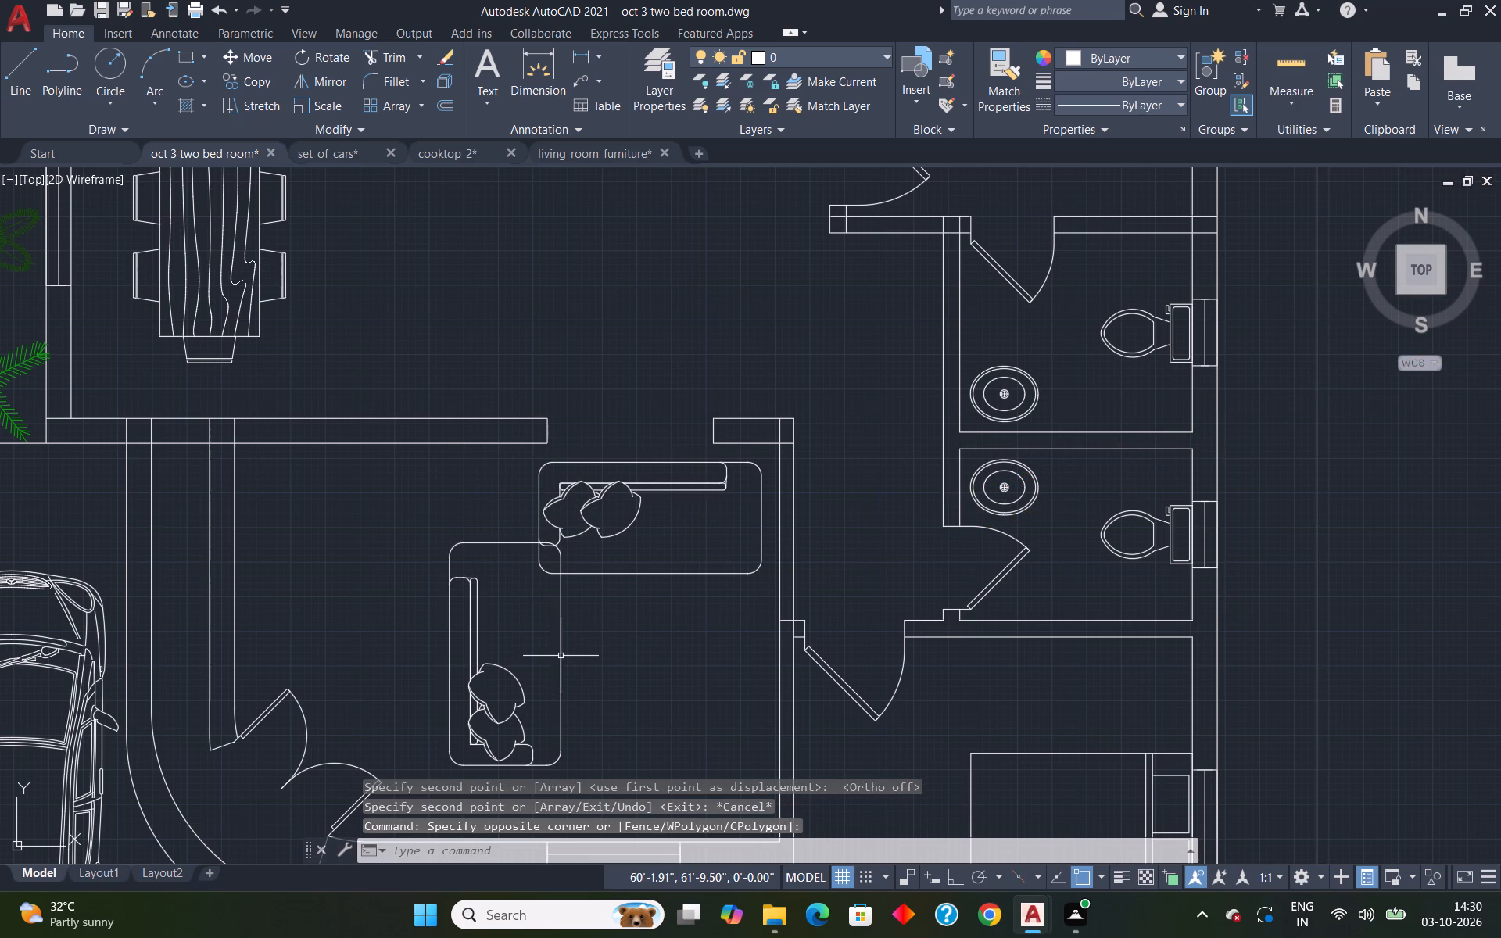
click(562, 657)
key(s)
key(c)
key(Return)
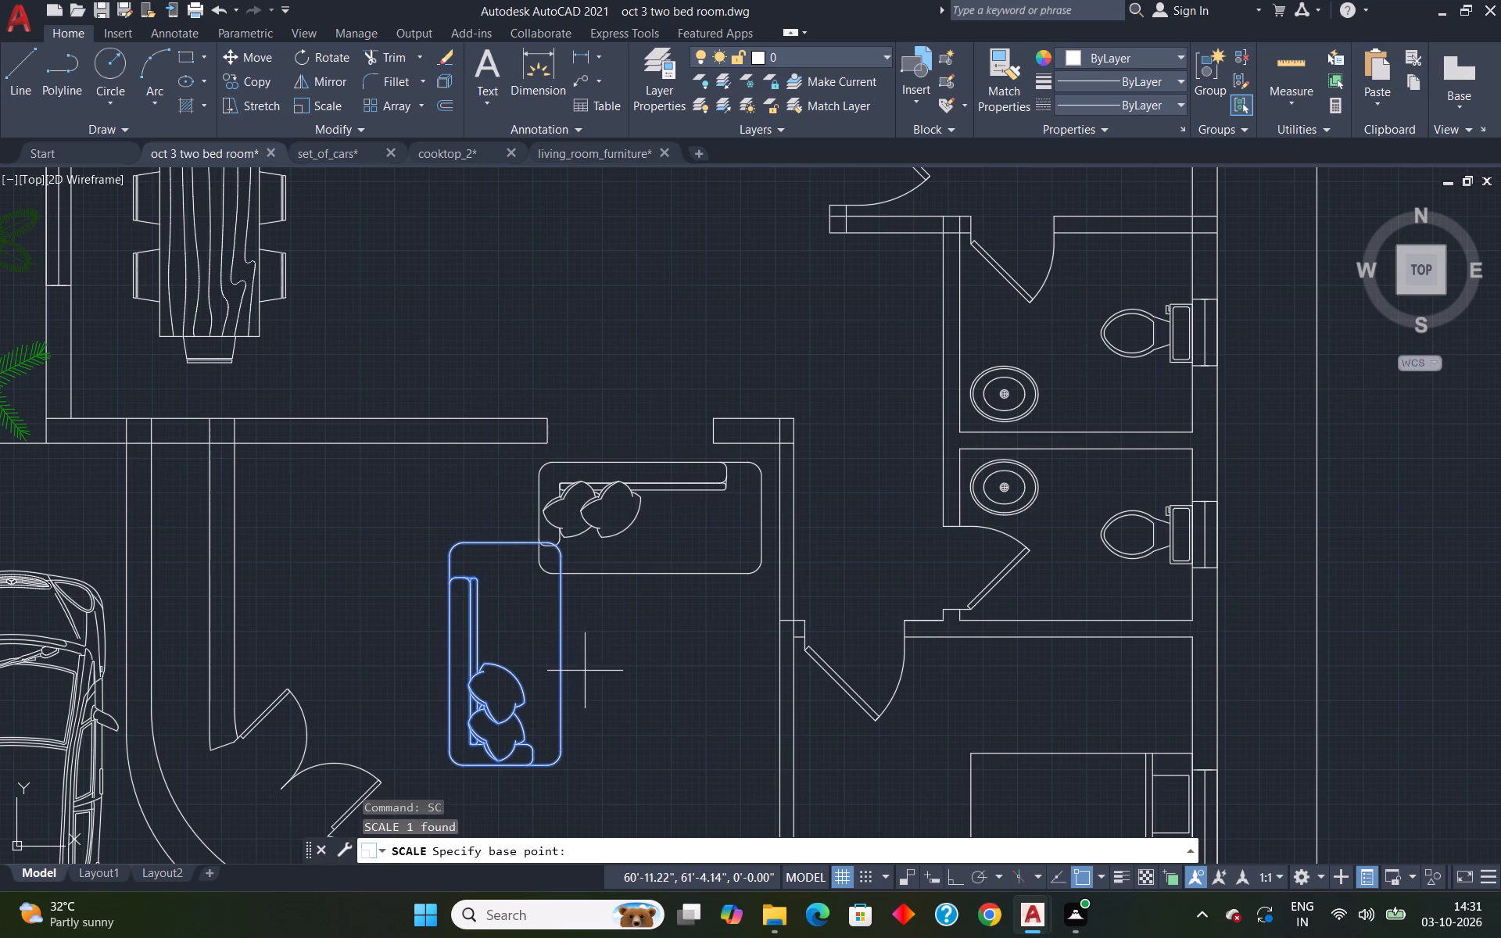
click(564, 662)
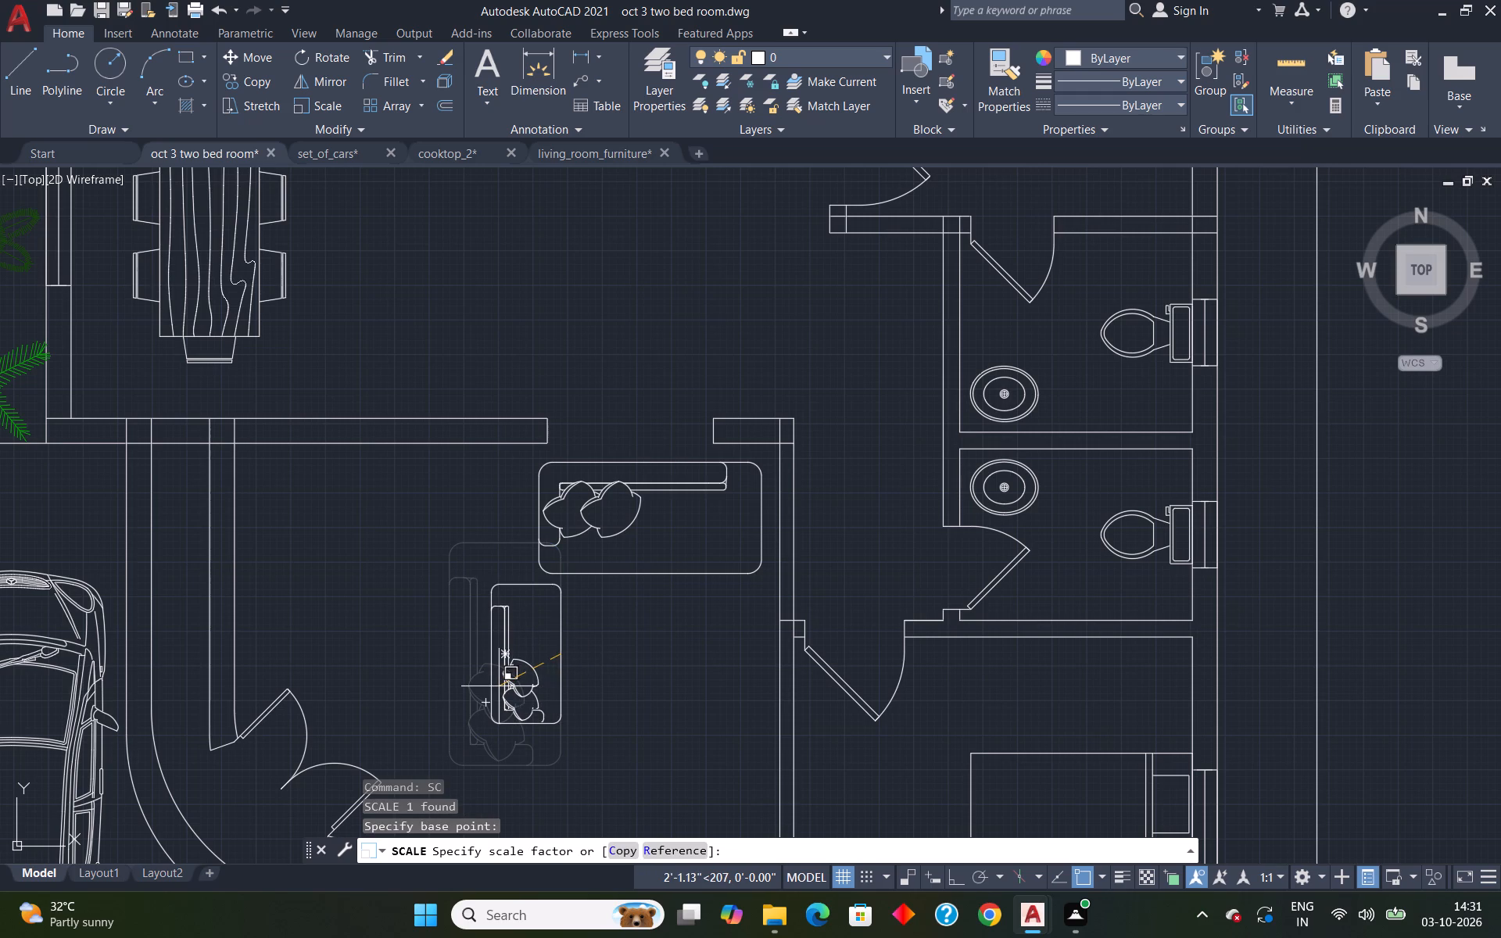
click(499, 686)
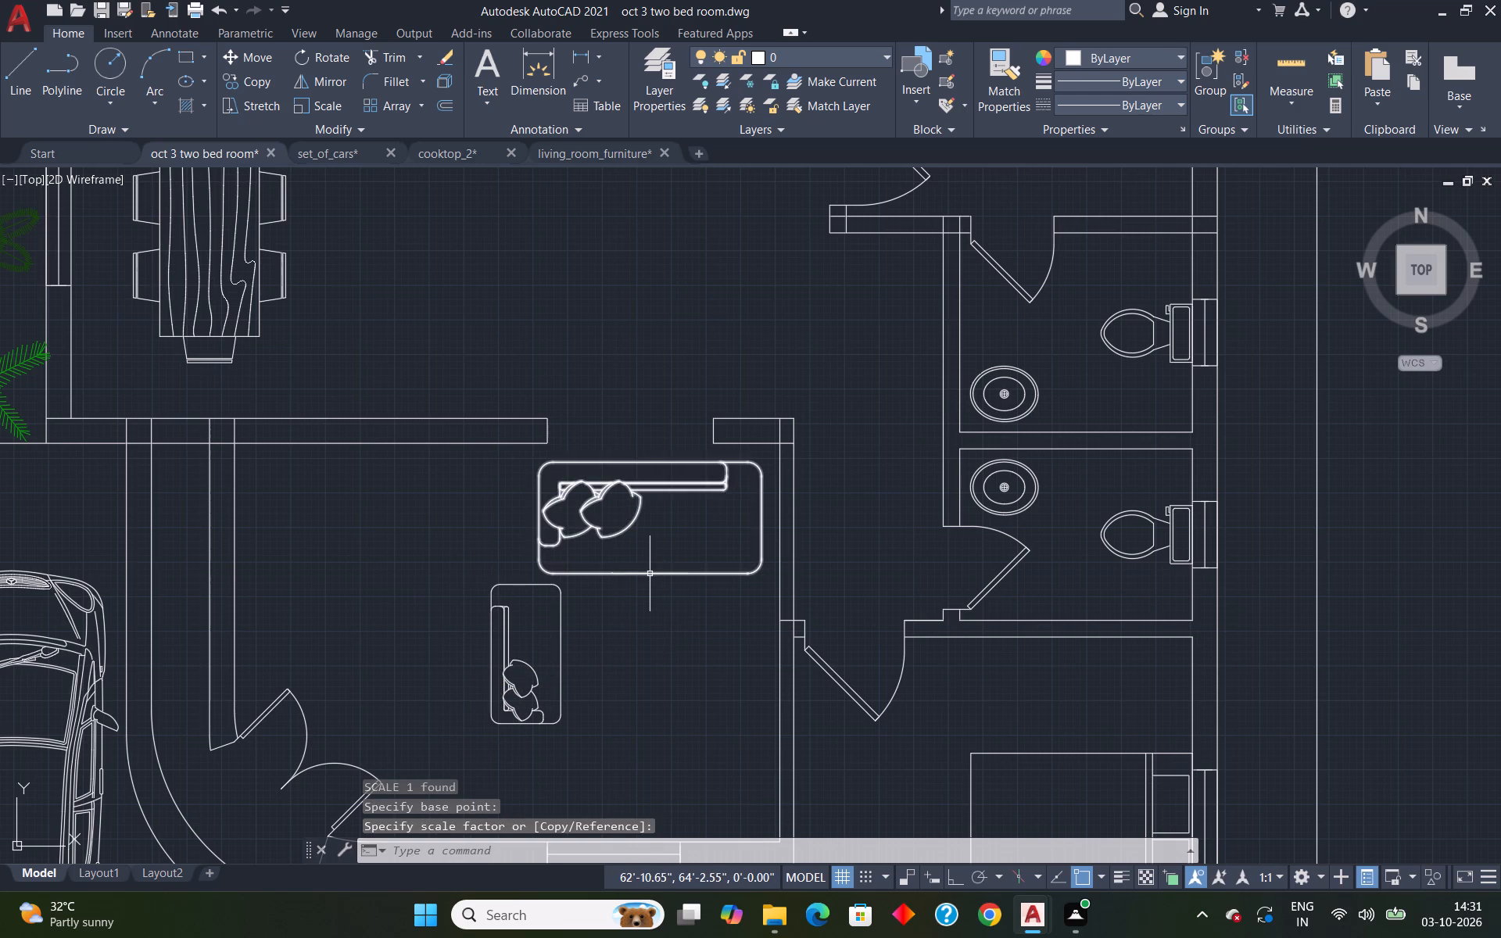
Scale the room's horizontal day bed down freehand from the middle of its south edge, to about two-thirds of its size.
click(649, 573)
key(s)
key(c)
key(Return)
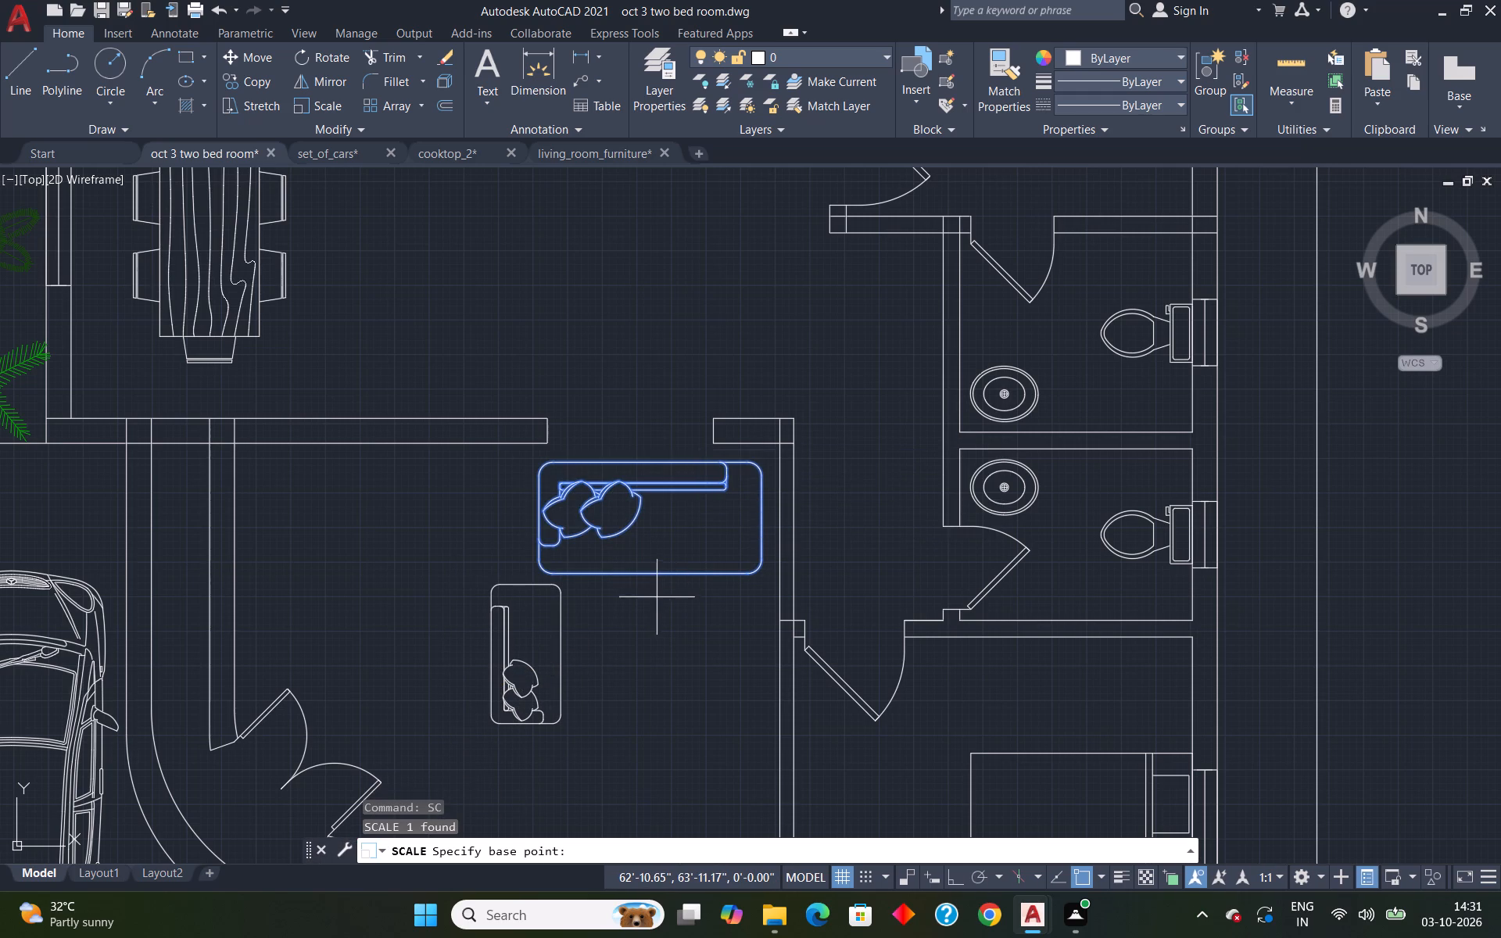
click(650, 575)
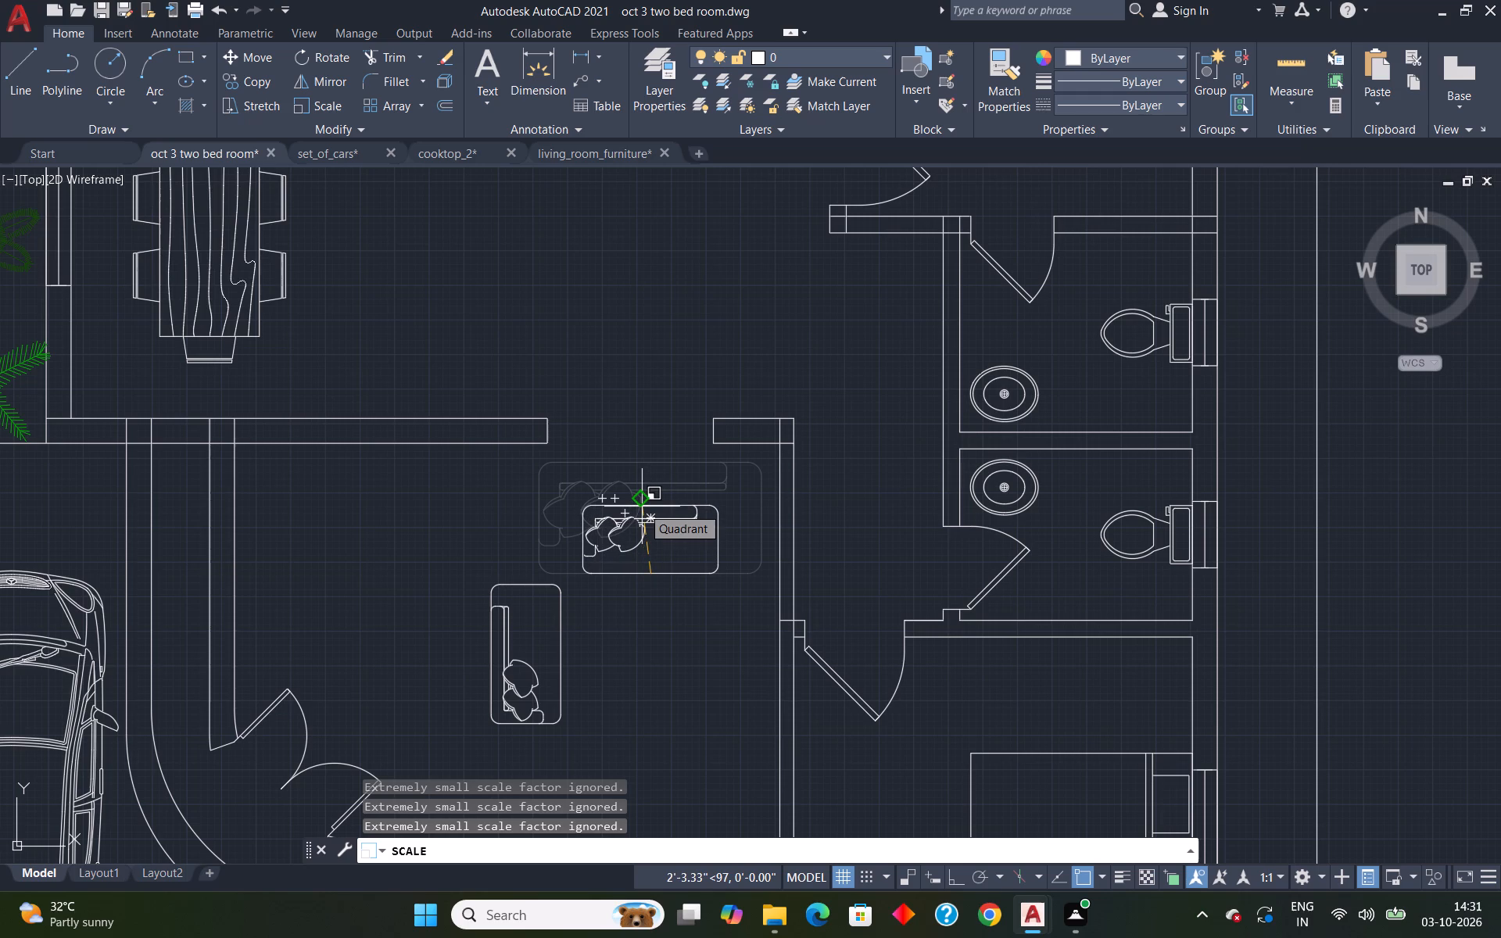
click(642, 507)
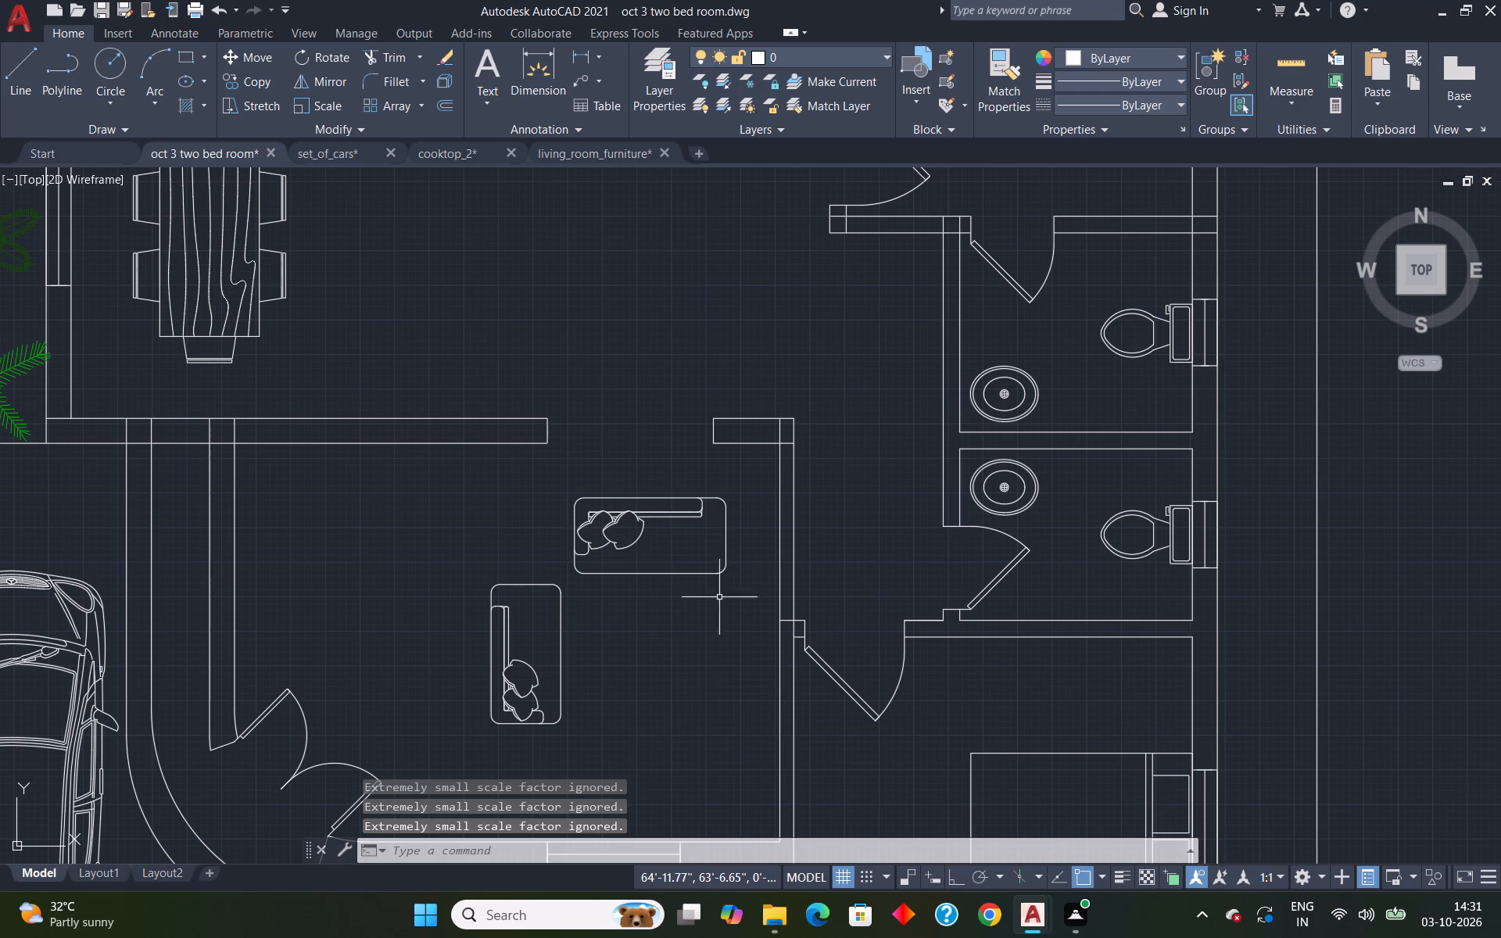
Scale the front room's horizontal day bed down freehand from its southwest corner, to about 85% of its size.
scroll(710, 611, down, 1)
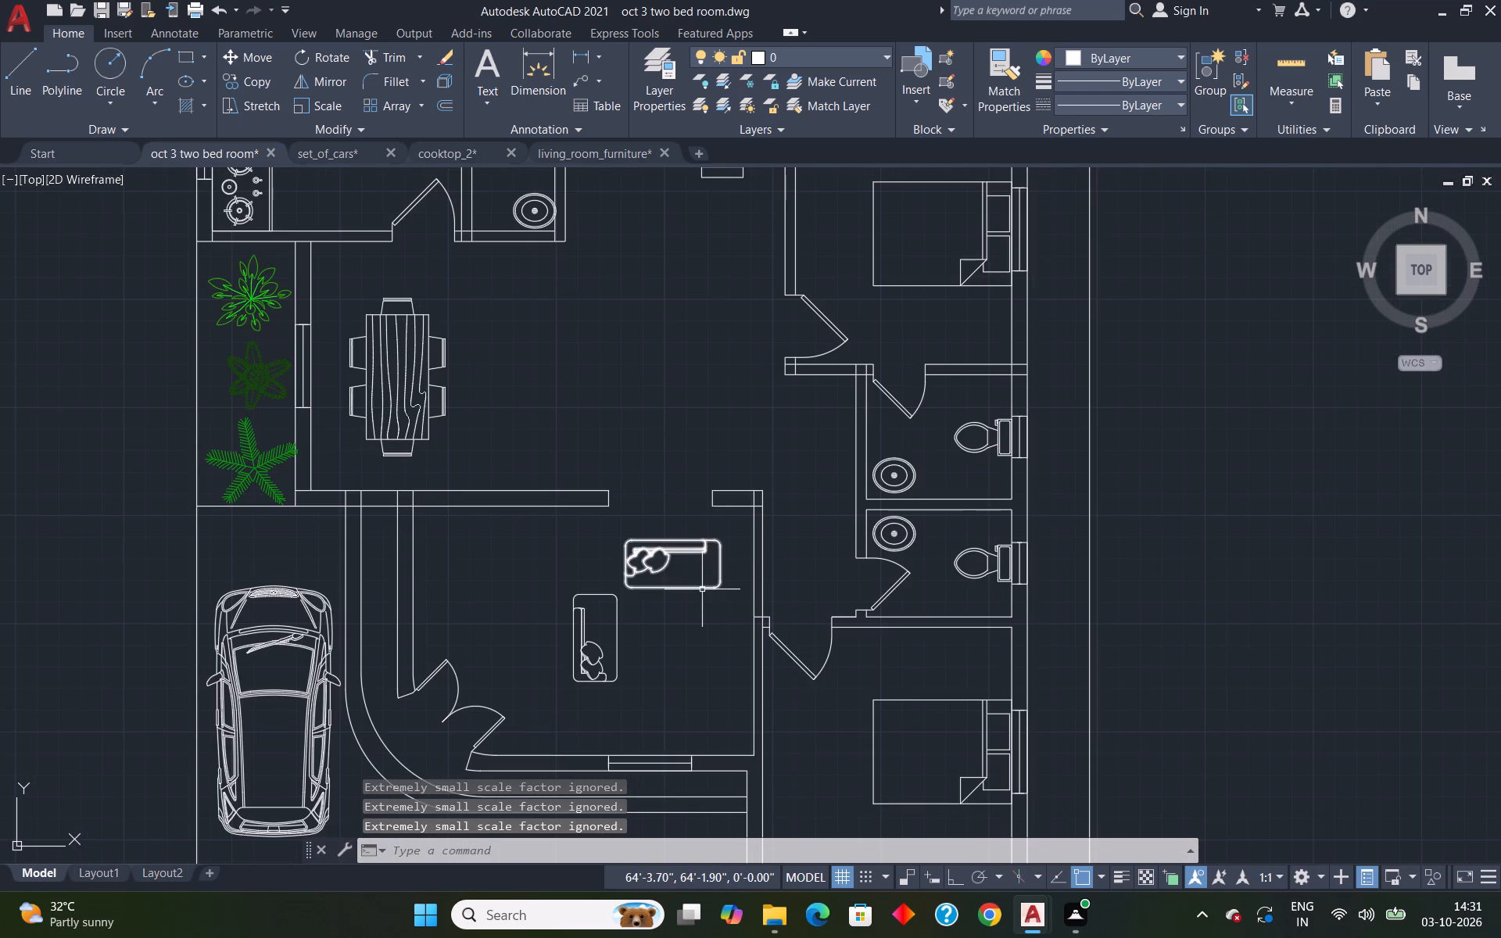
click(703, 589)
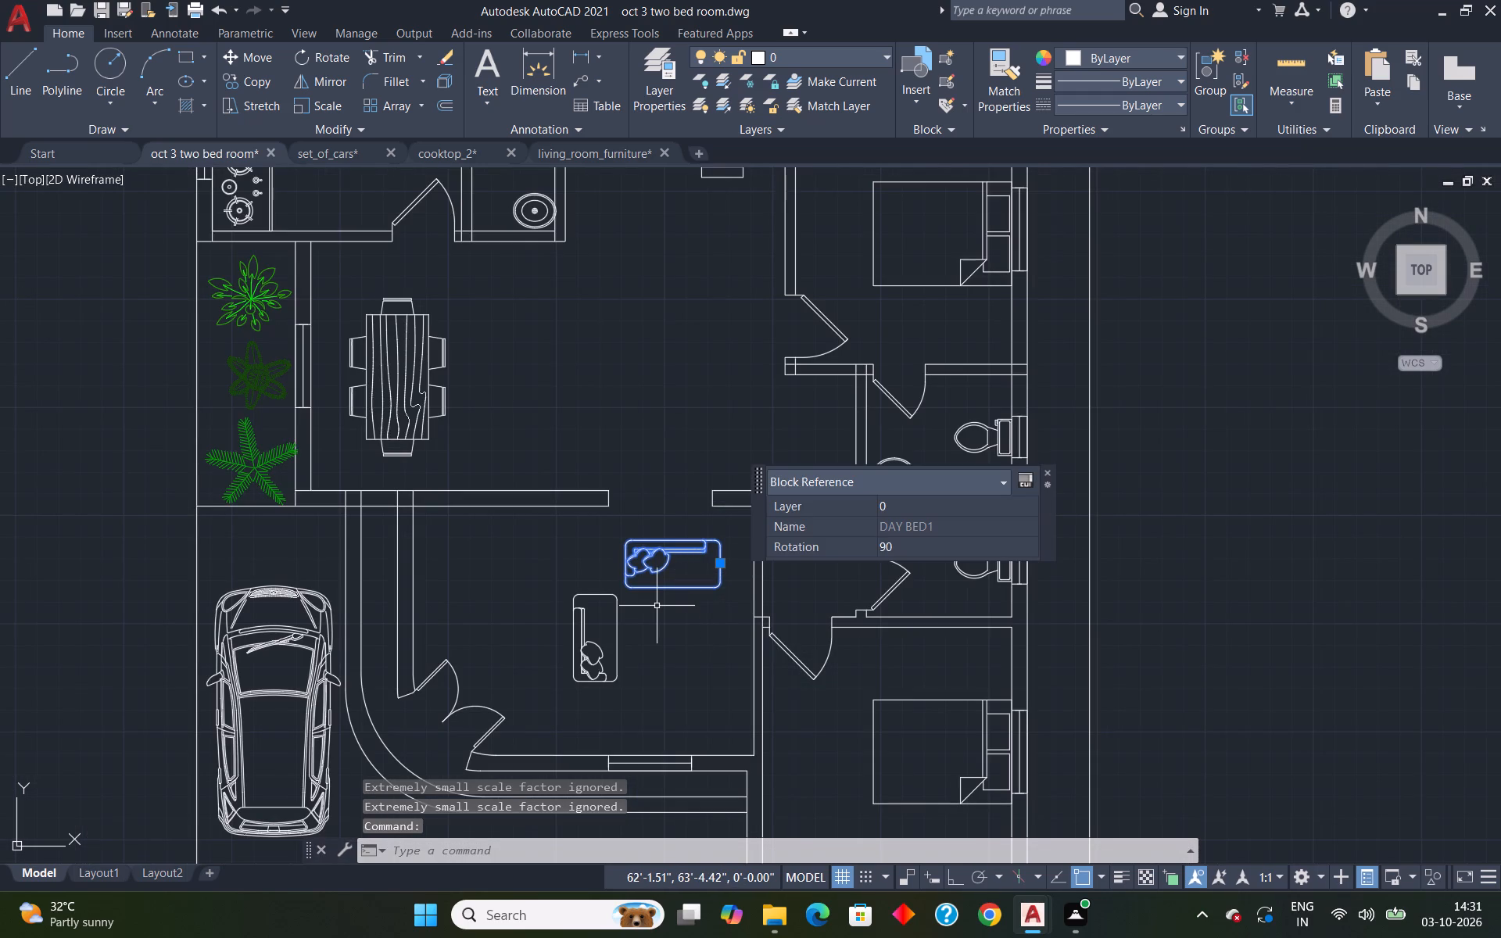
key(s)
key(c)
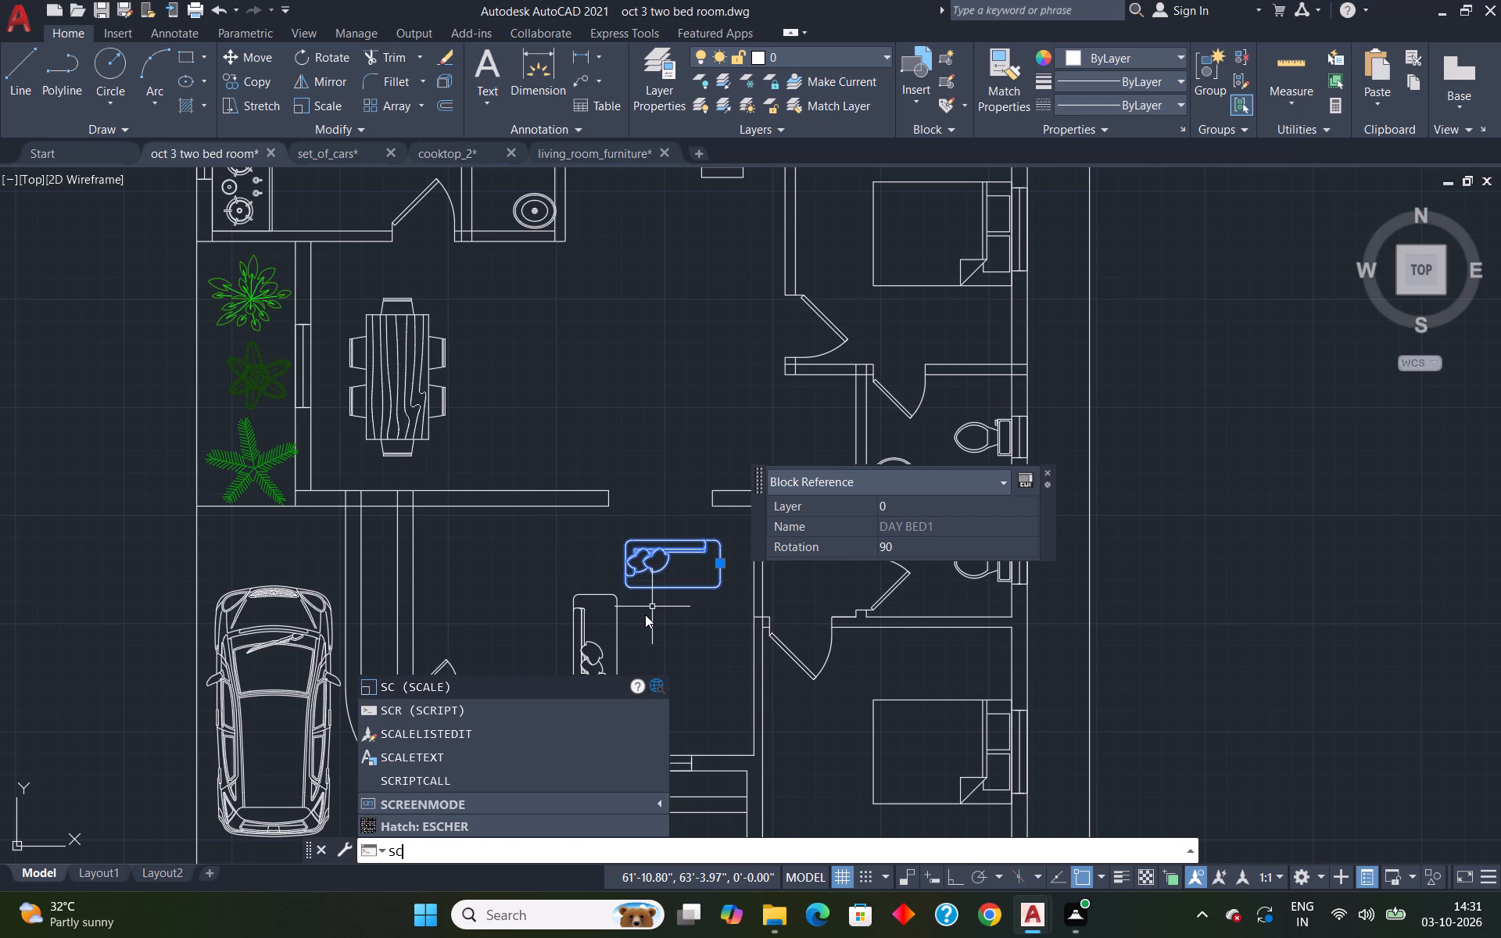
key(Return)
scroll(621, 600, up, 3)
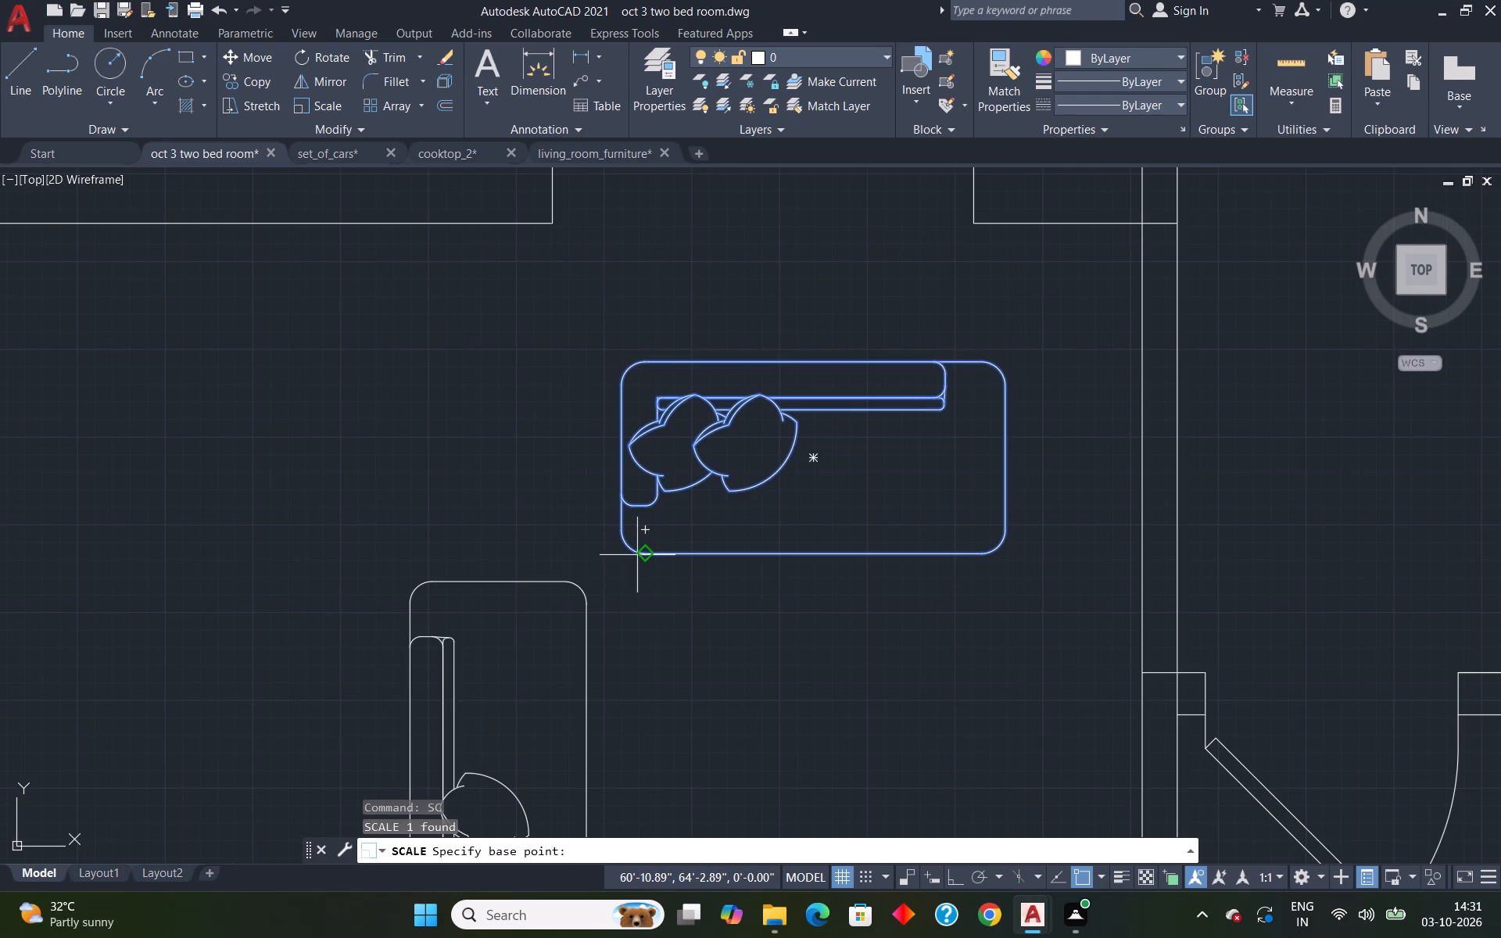
click(636, 555)
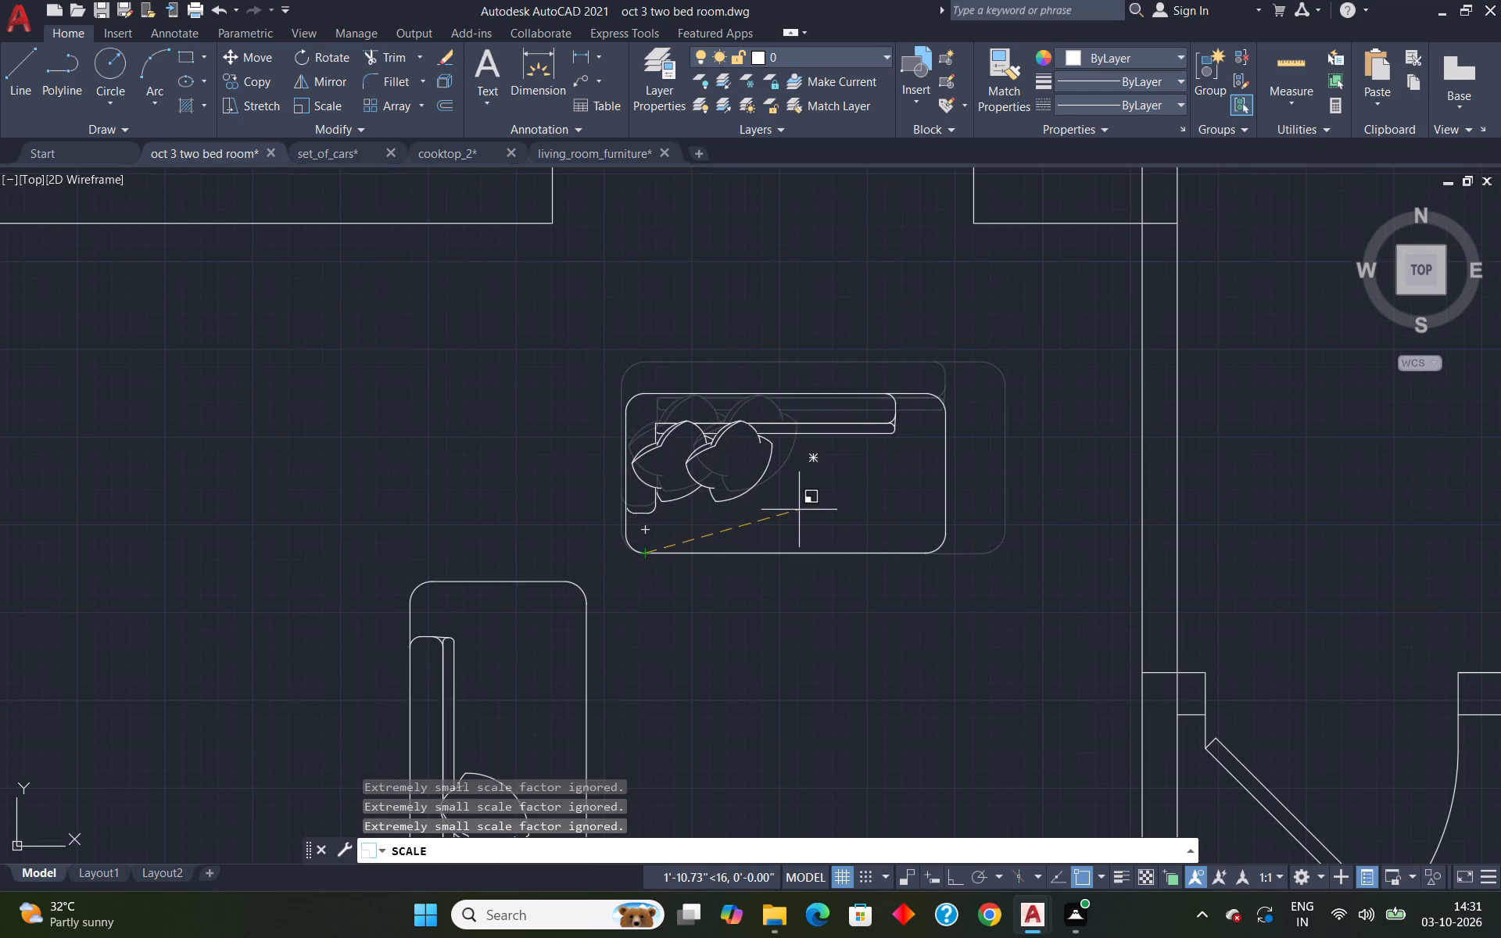
drag(803, 507, 814, 503)
scroll(963, 544, down, 2)
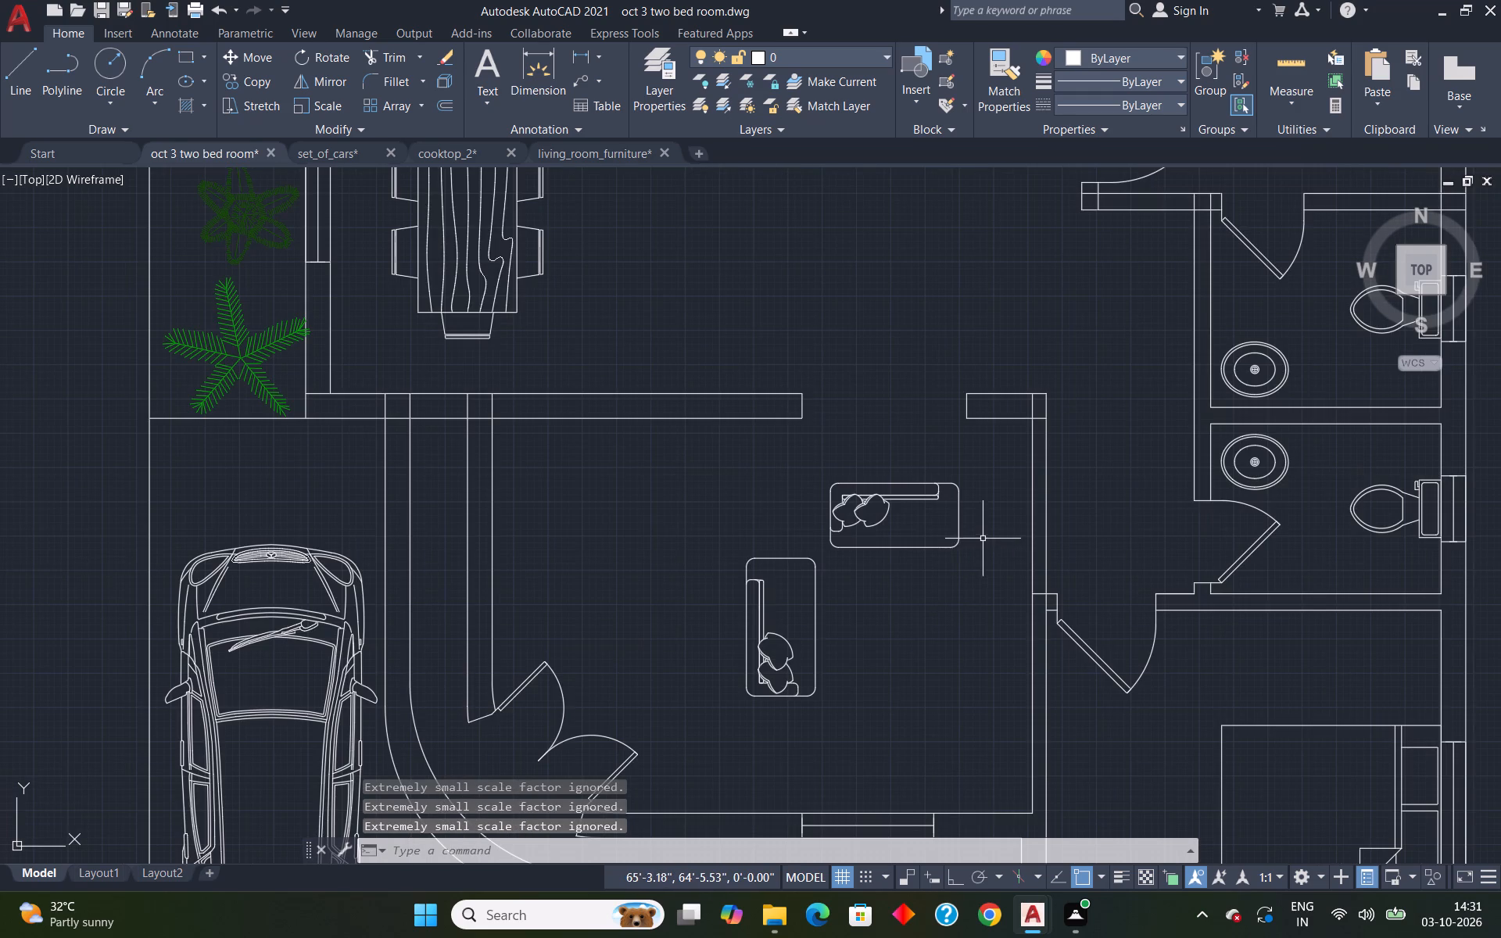
Copy the horizontal day bed about 4' toward the south-southeast, placing the copy east of the upright day bed.
click(959, 545)
key(c)
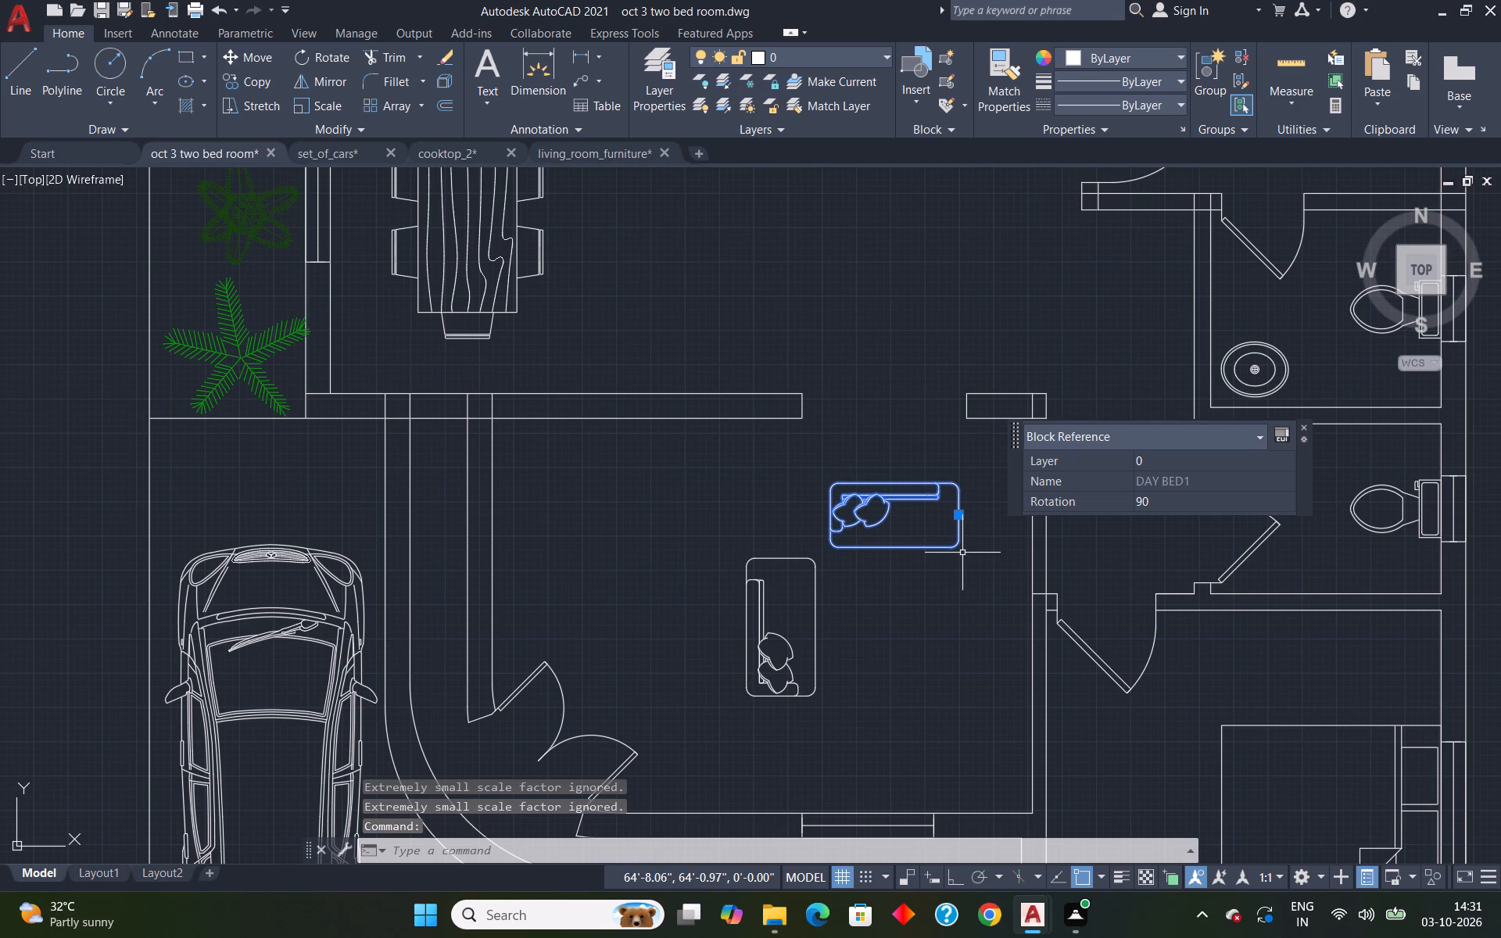
key(o)
key(Return)
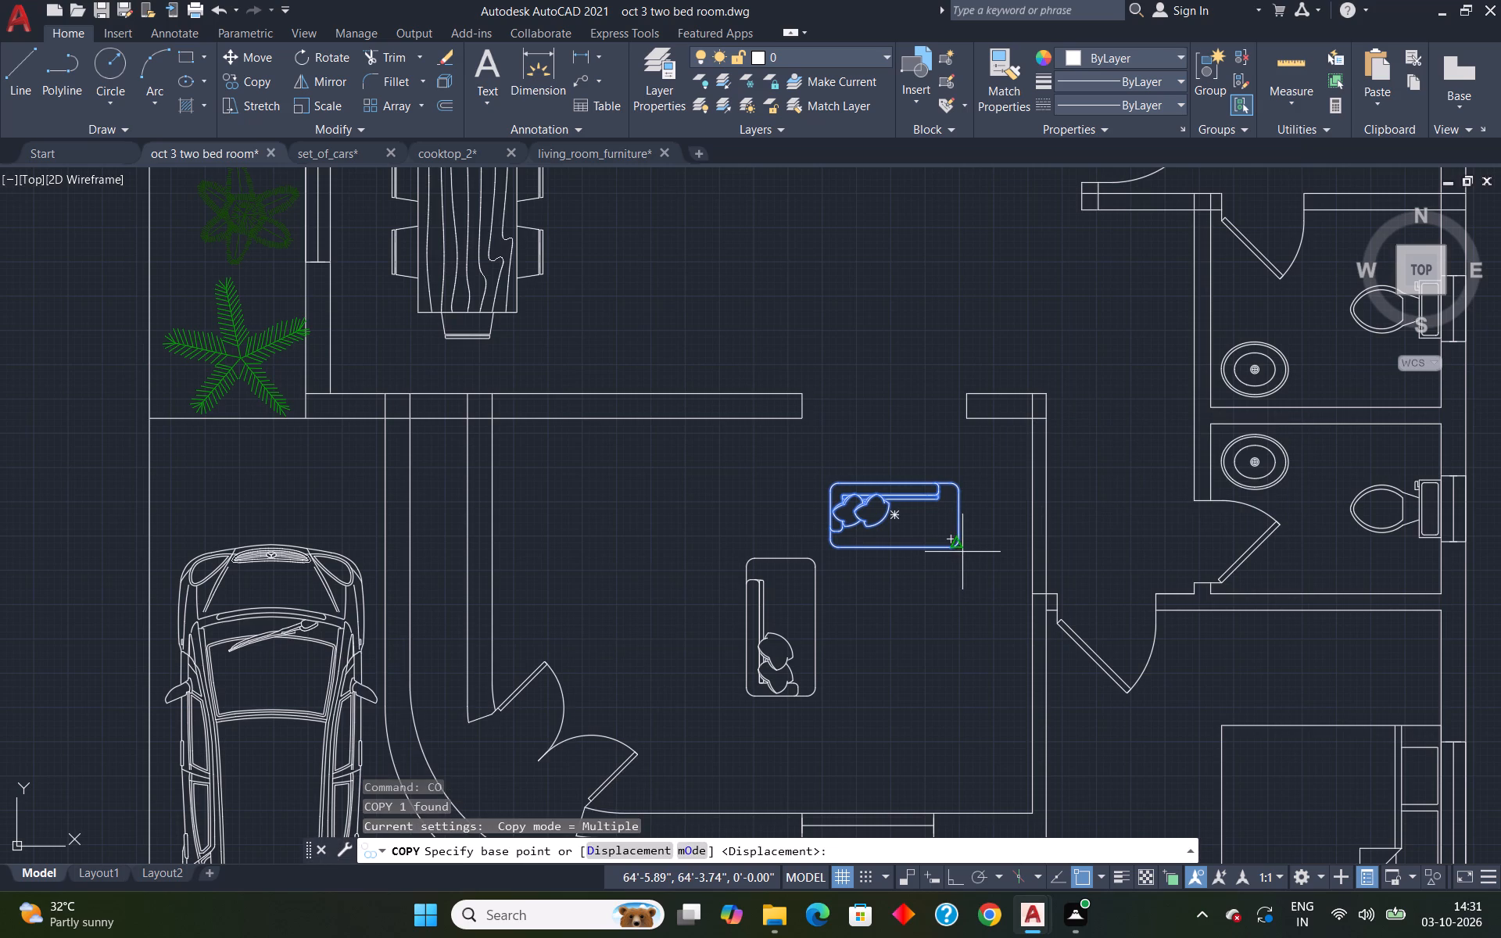
click(954, 538)
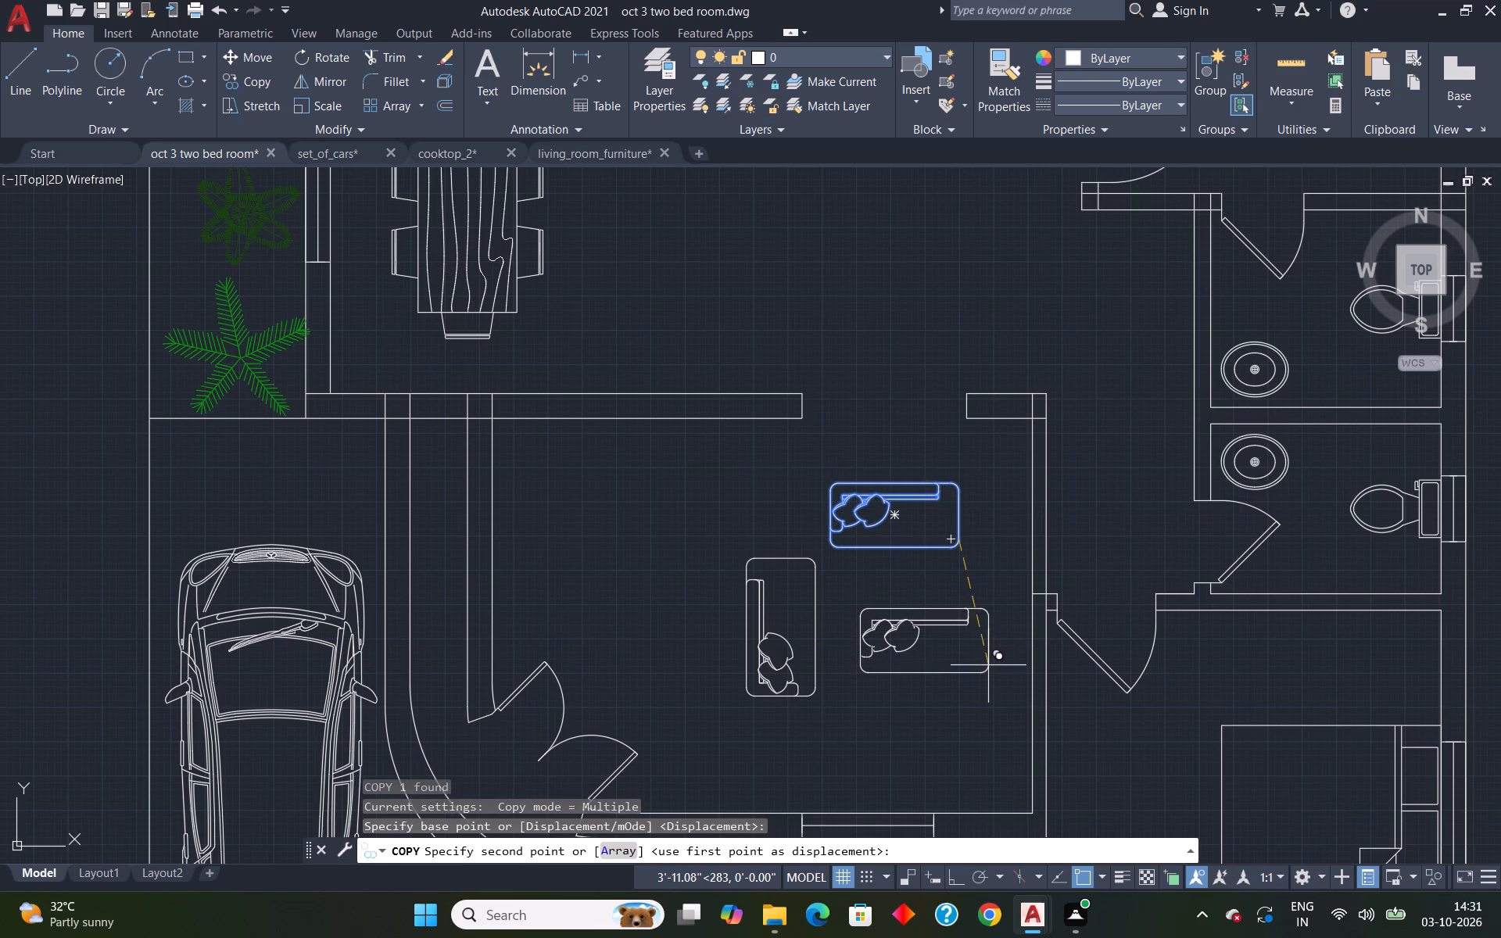
click(988, 661)
key(Escape)
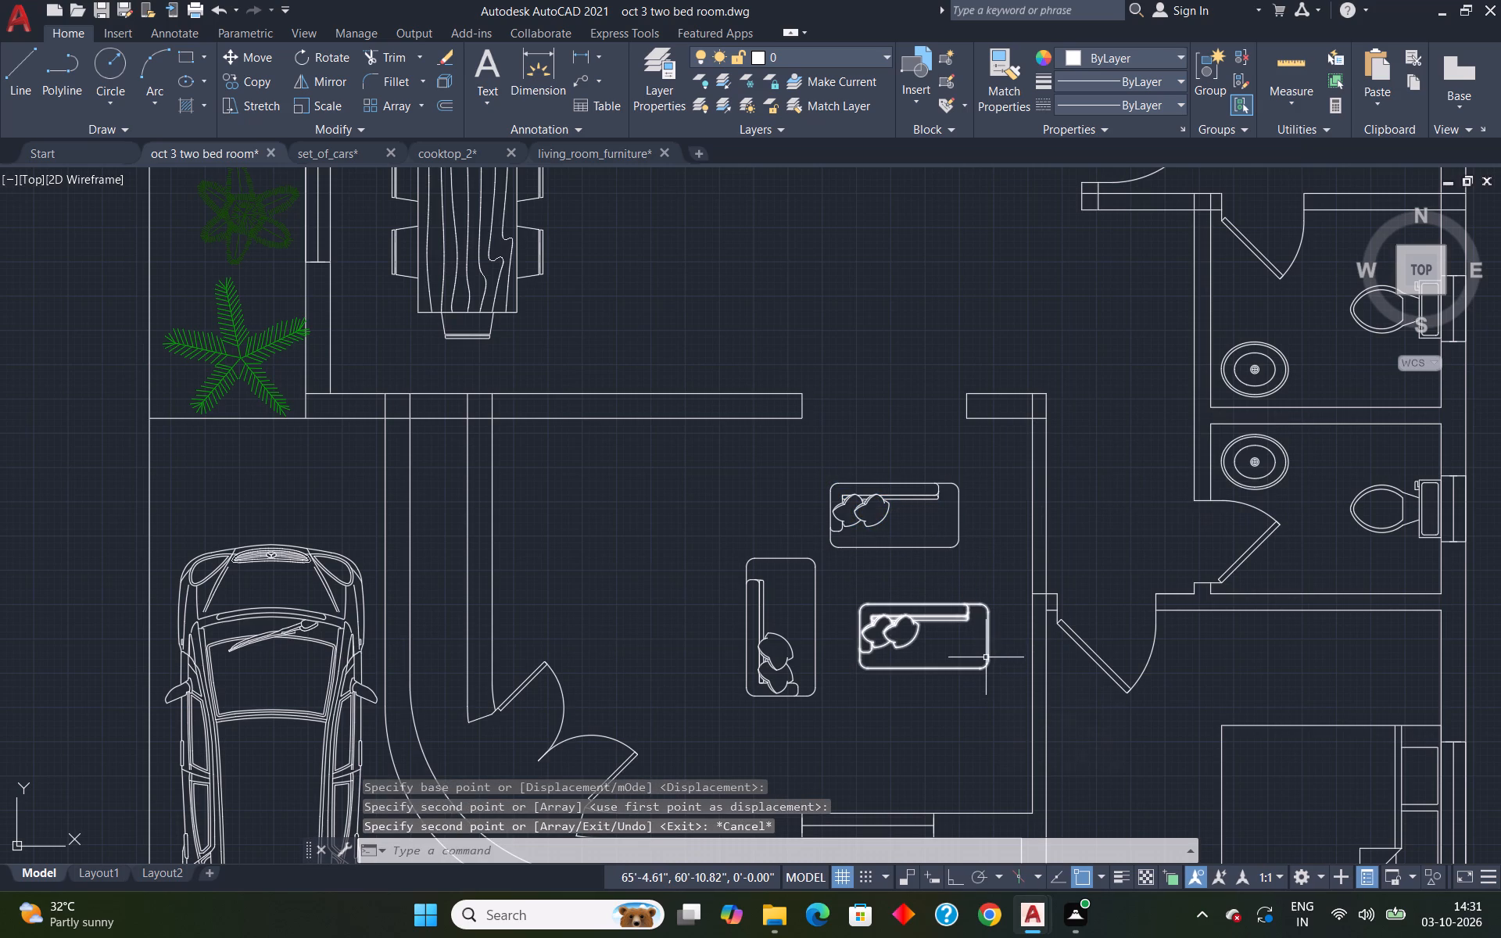
Rotate the copied day bed 90° clockwise about its southeast corner with Ortho on, so that it stands upright.
click(987, 664)
text(RO)
key(Return)
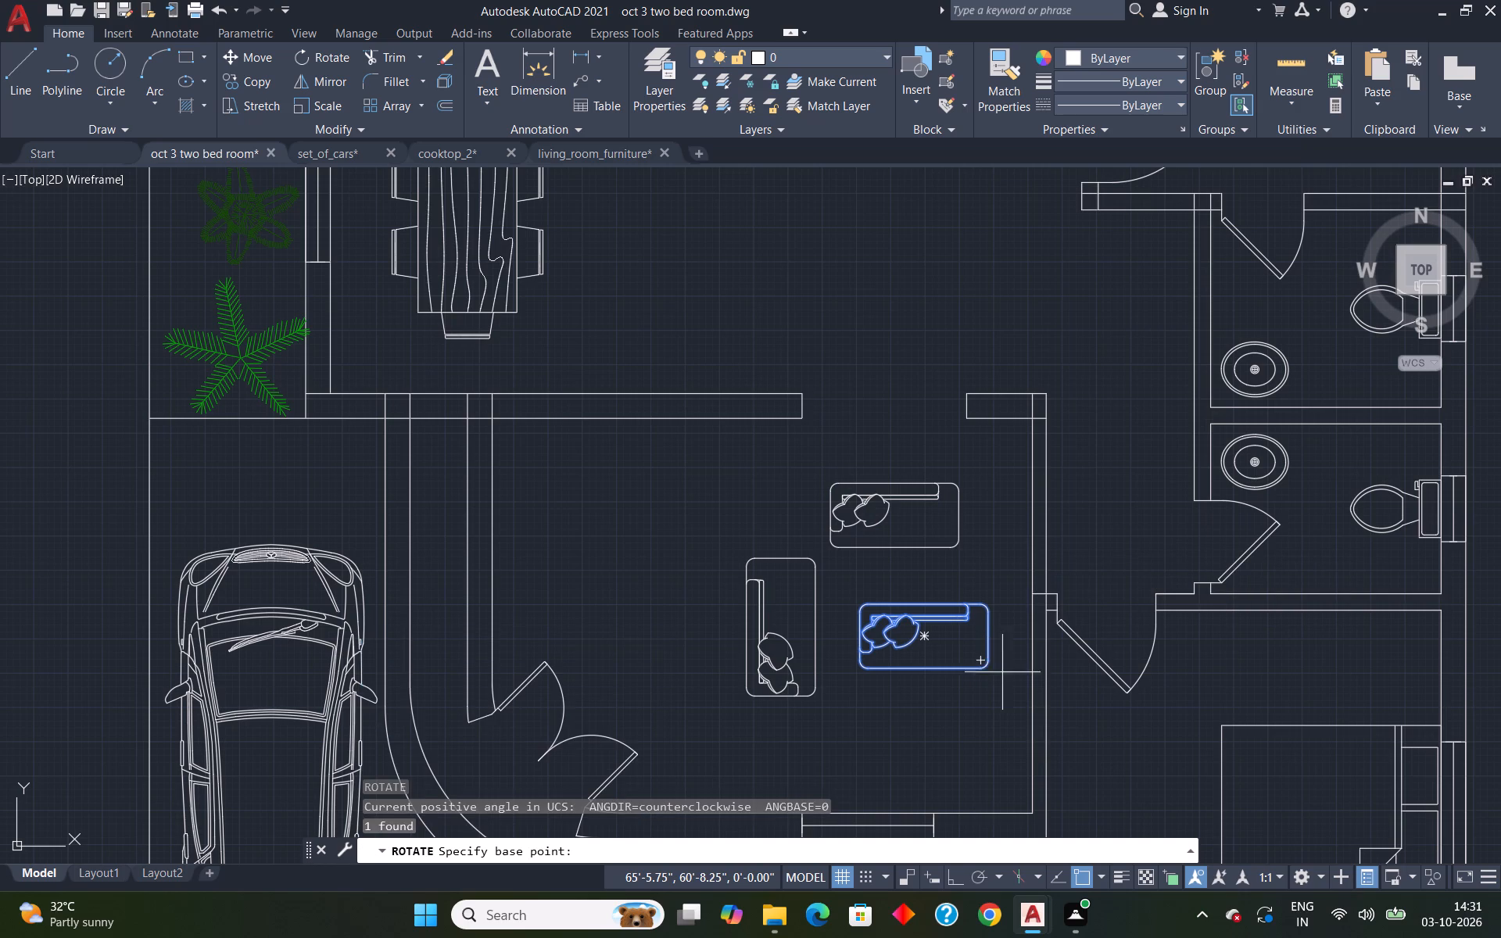
click(987, 670)
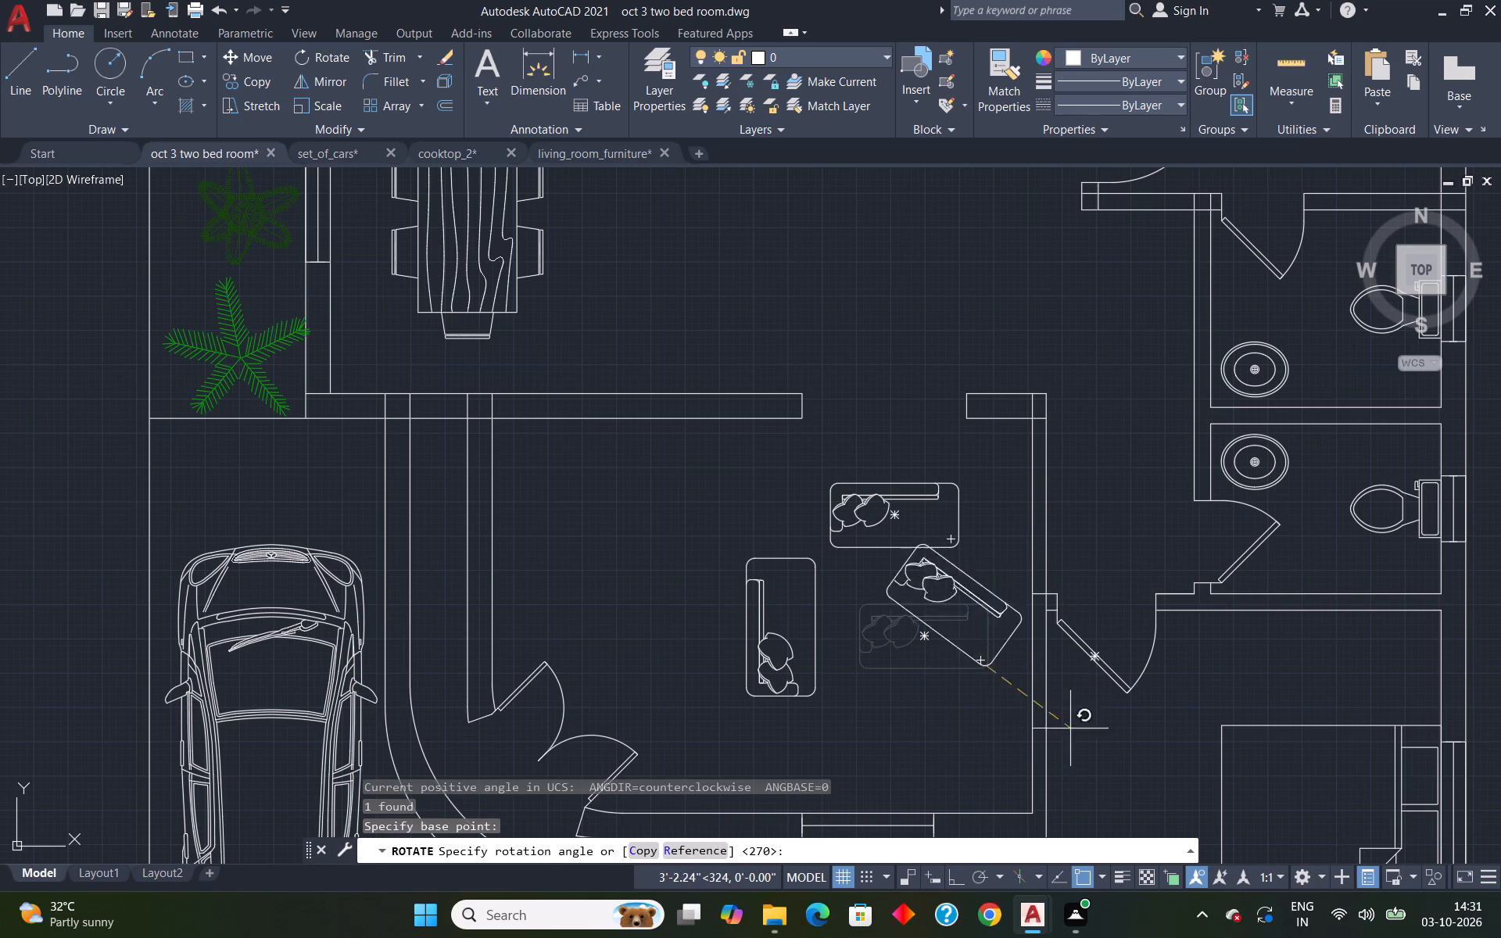
key(F8)
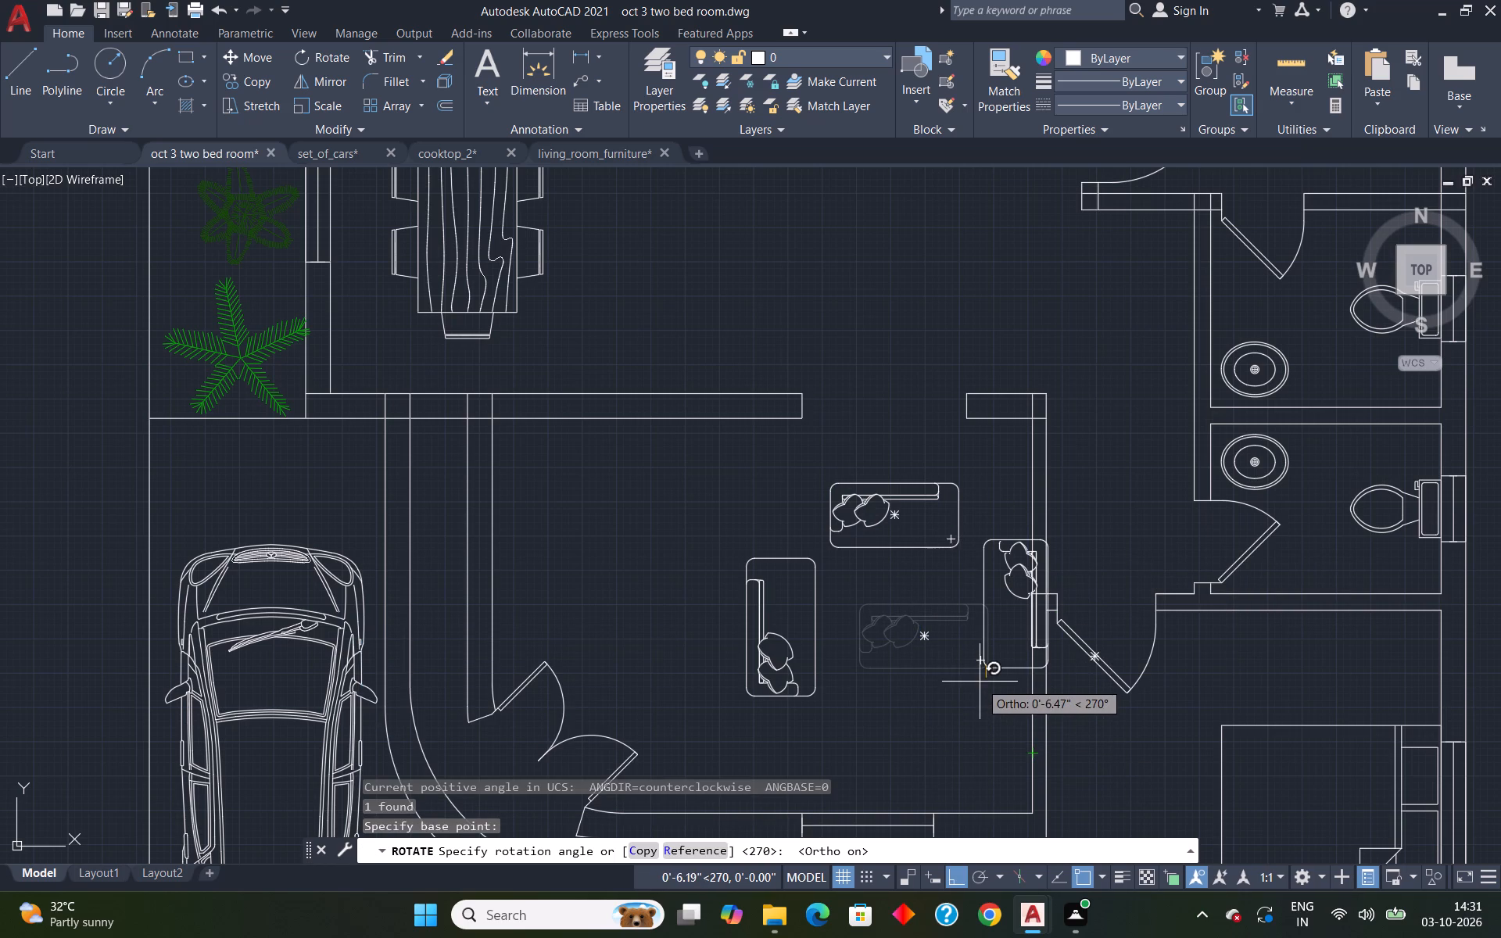
click(968, 697)
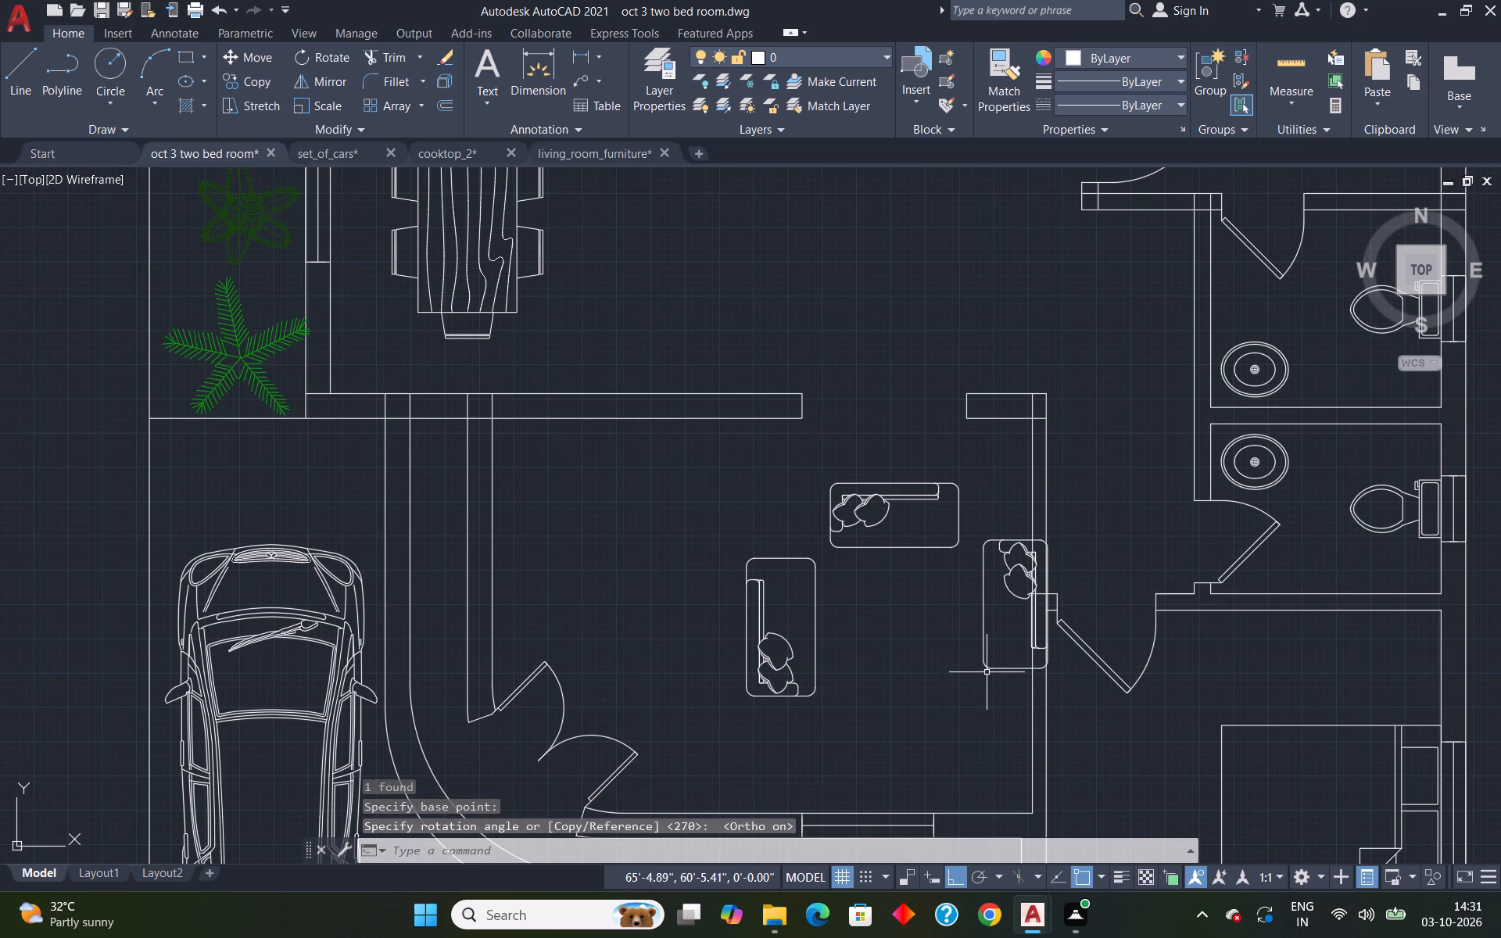
Move the rotated day bed about 1'-7" west off the wall, and about 1'-4" south, clear of the horizontal day bed.
click(987, 663)
key(m)
key(Return)
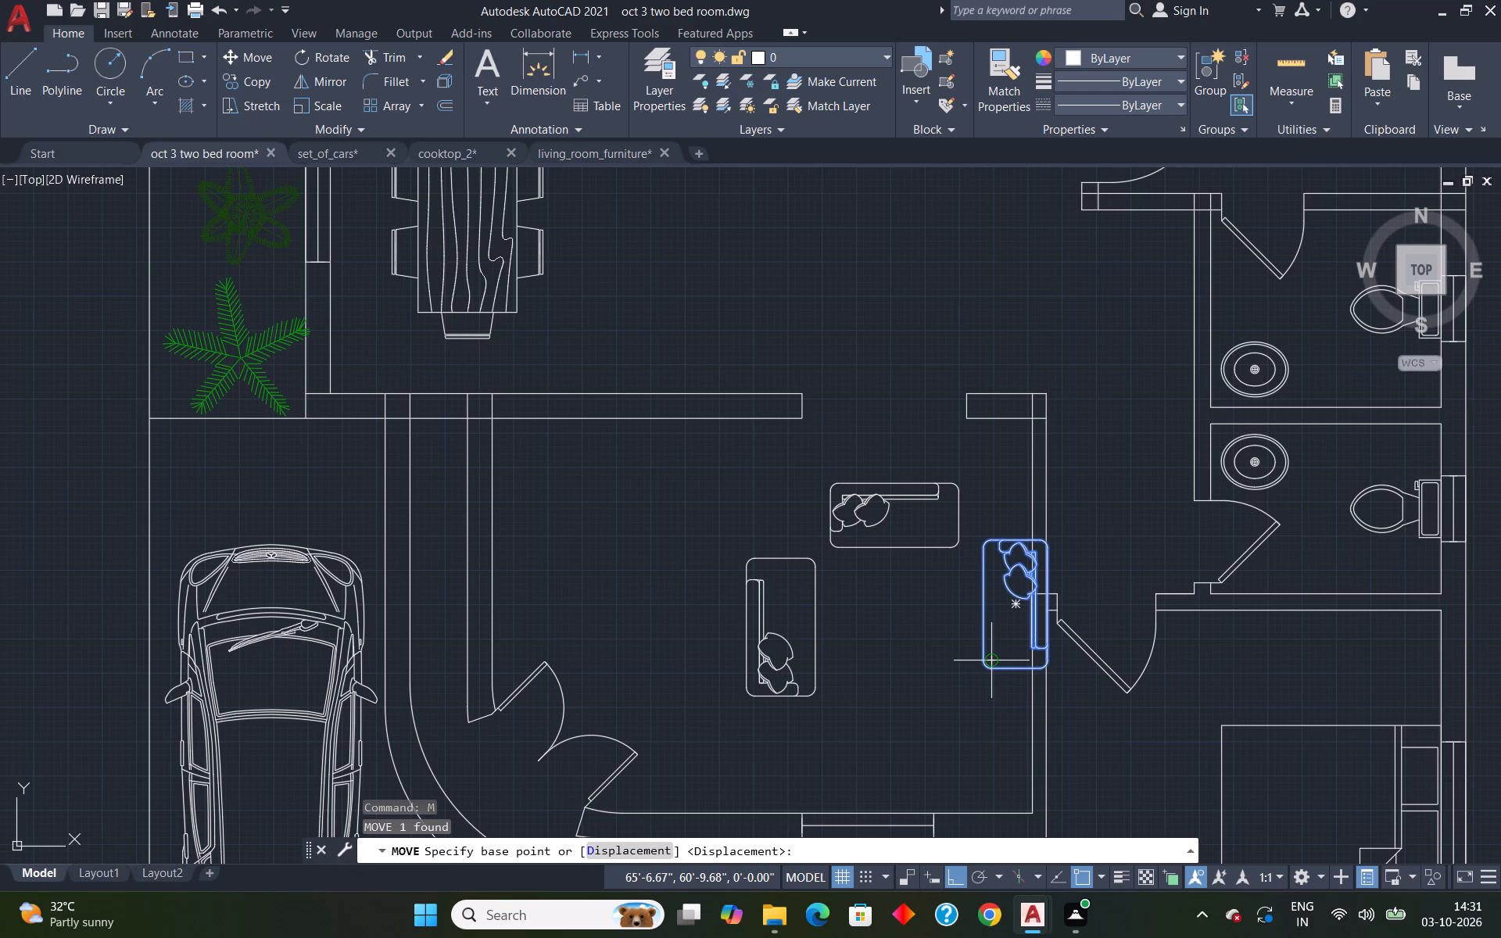
click(994, 670)
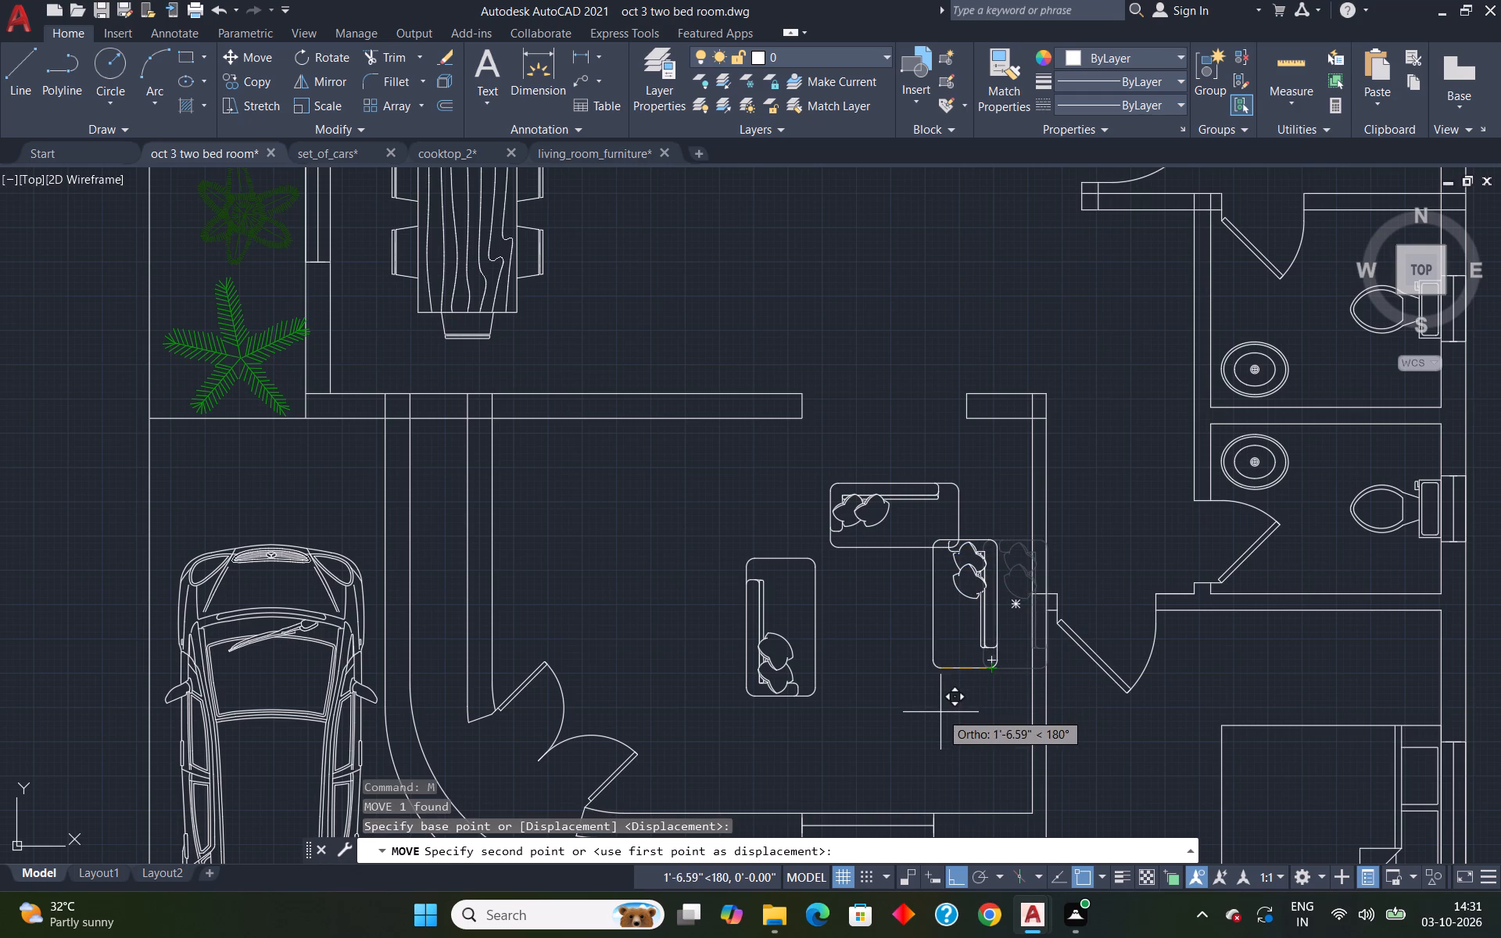
click(941, 712)
click(981, 669)
key(m)
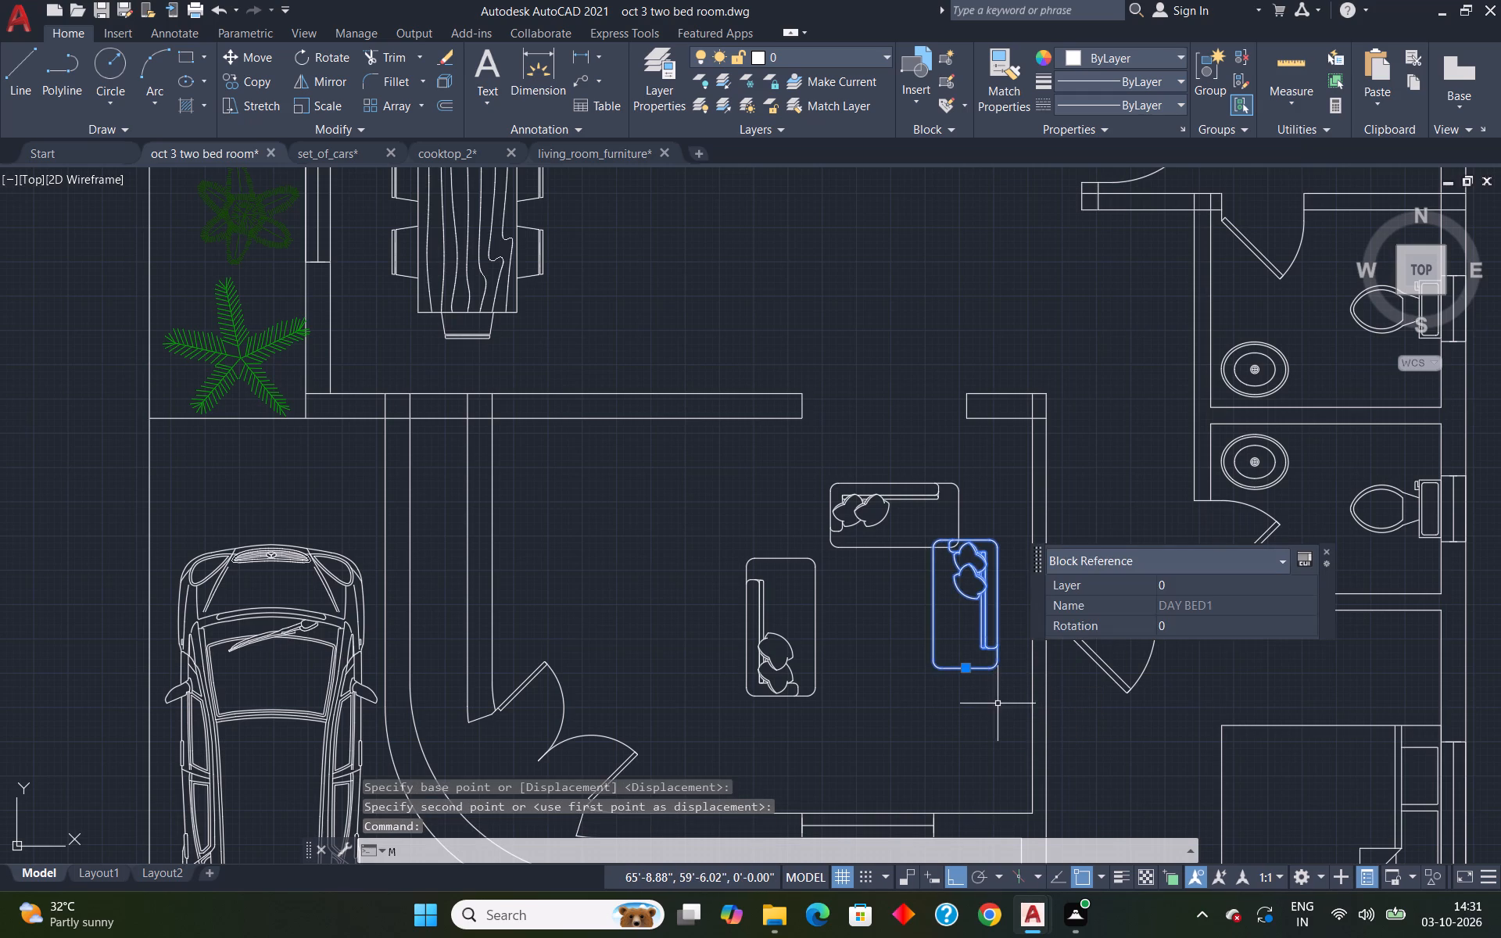
key(Return)
click(994, 666)
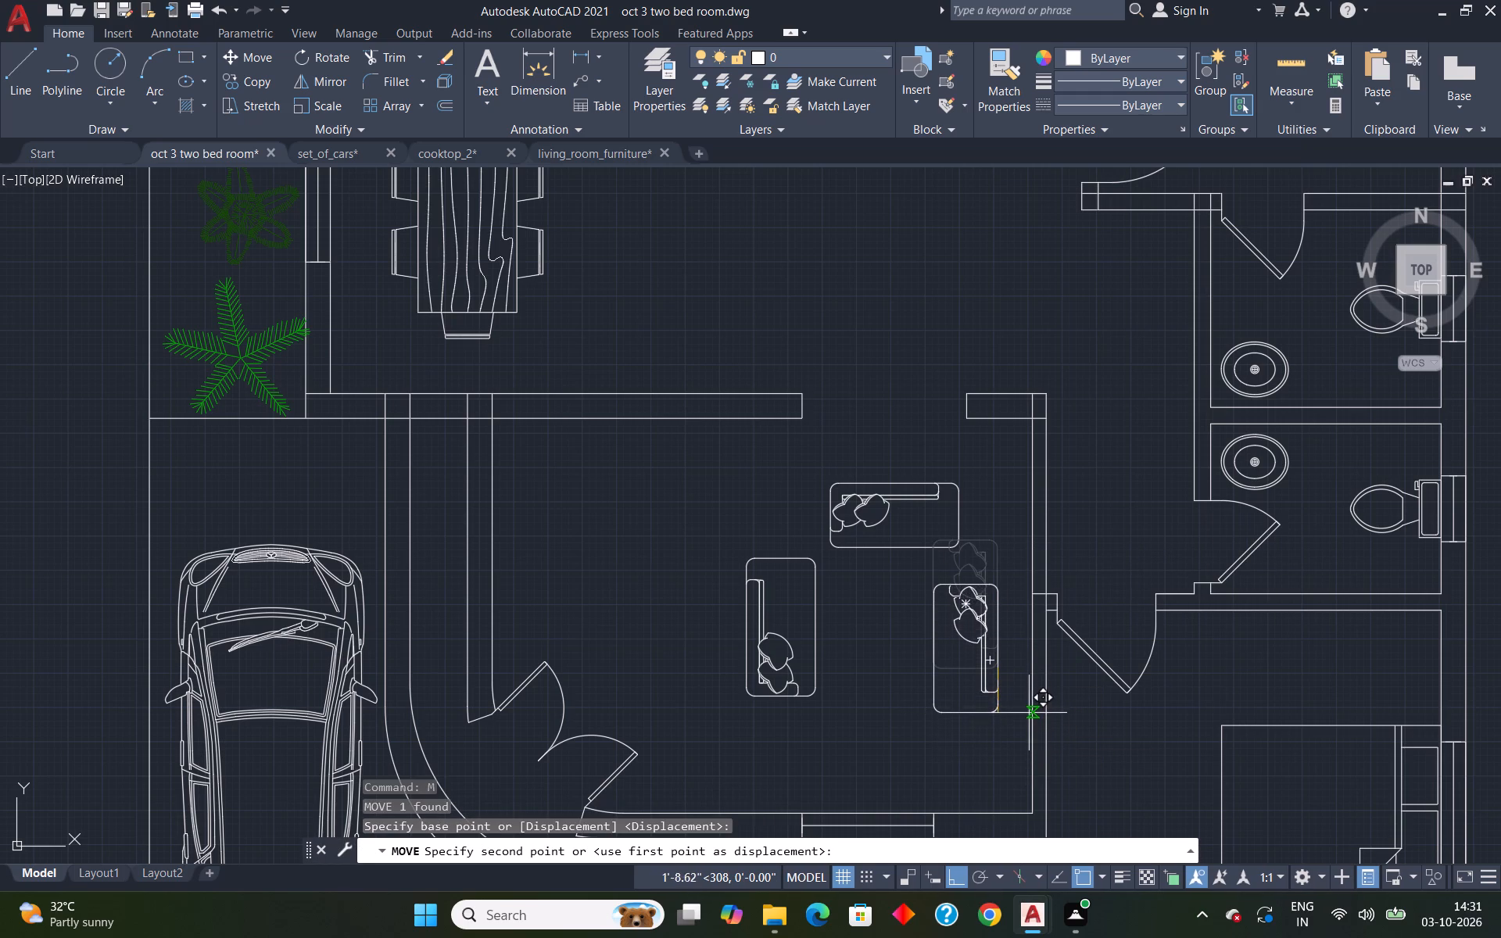
click(1012, 714)
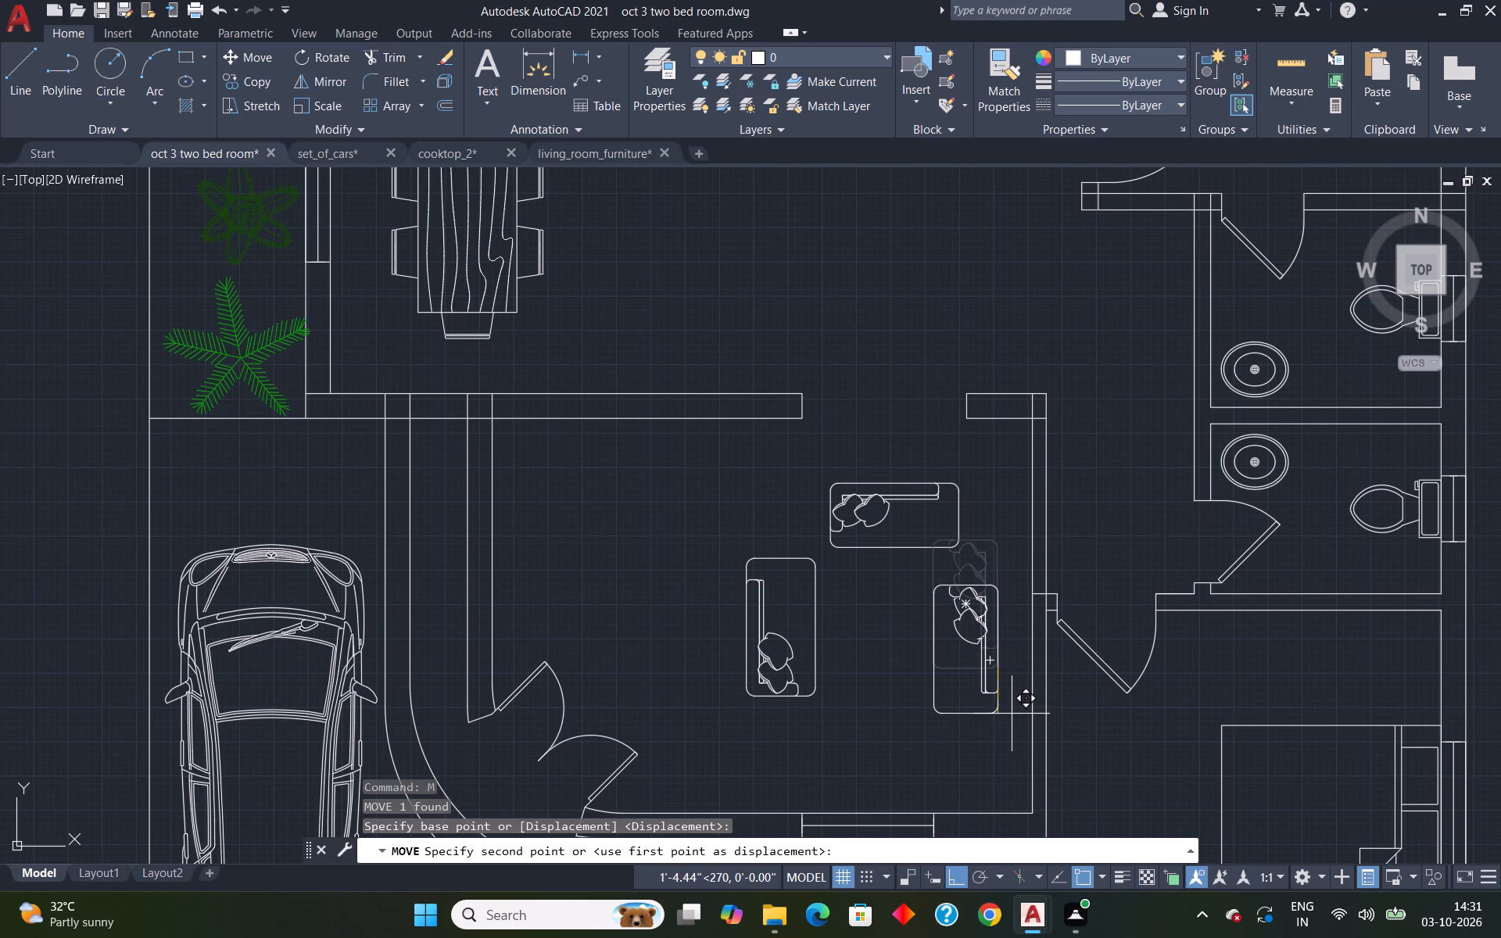
Shift the eastern day bed east to just inside the room's east wall, and north until level with the western upright day bed.
click(999, 696)
key(m)
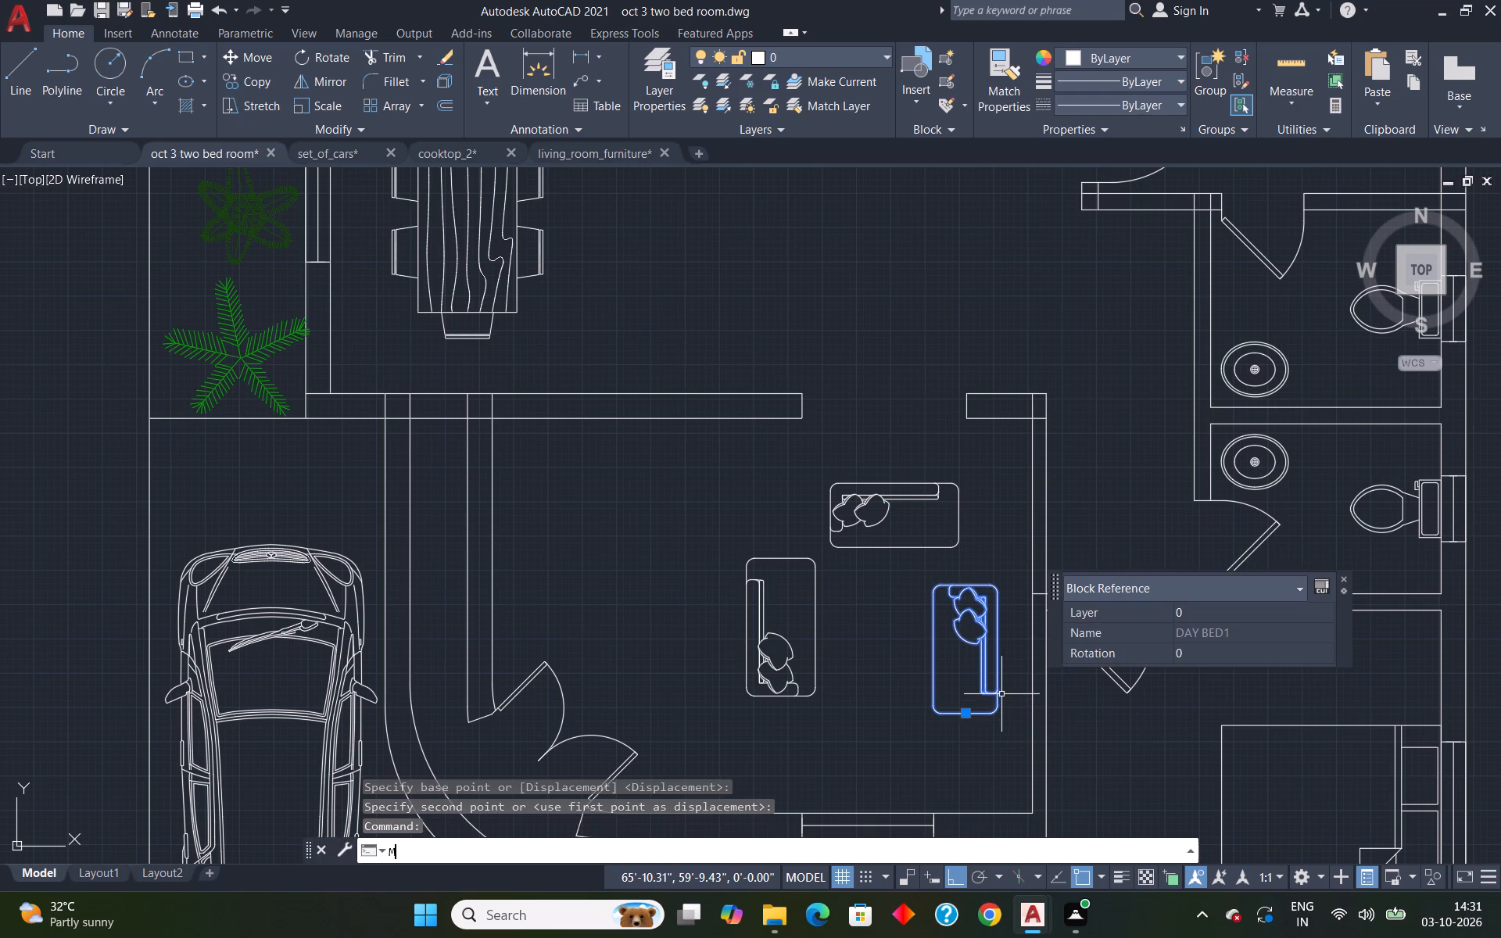
key(Return)
click(989, 707)
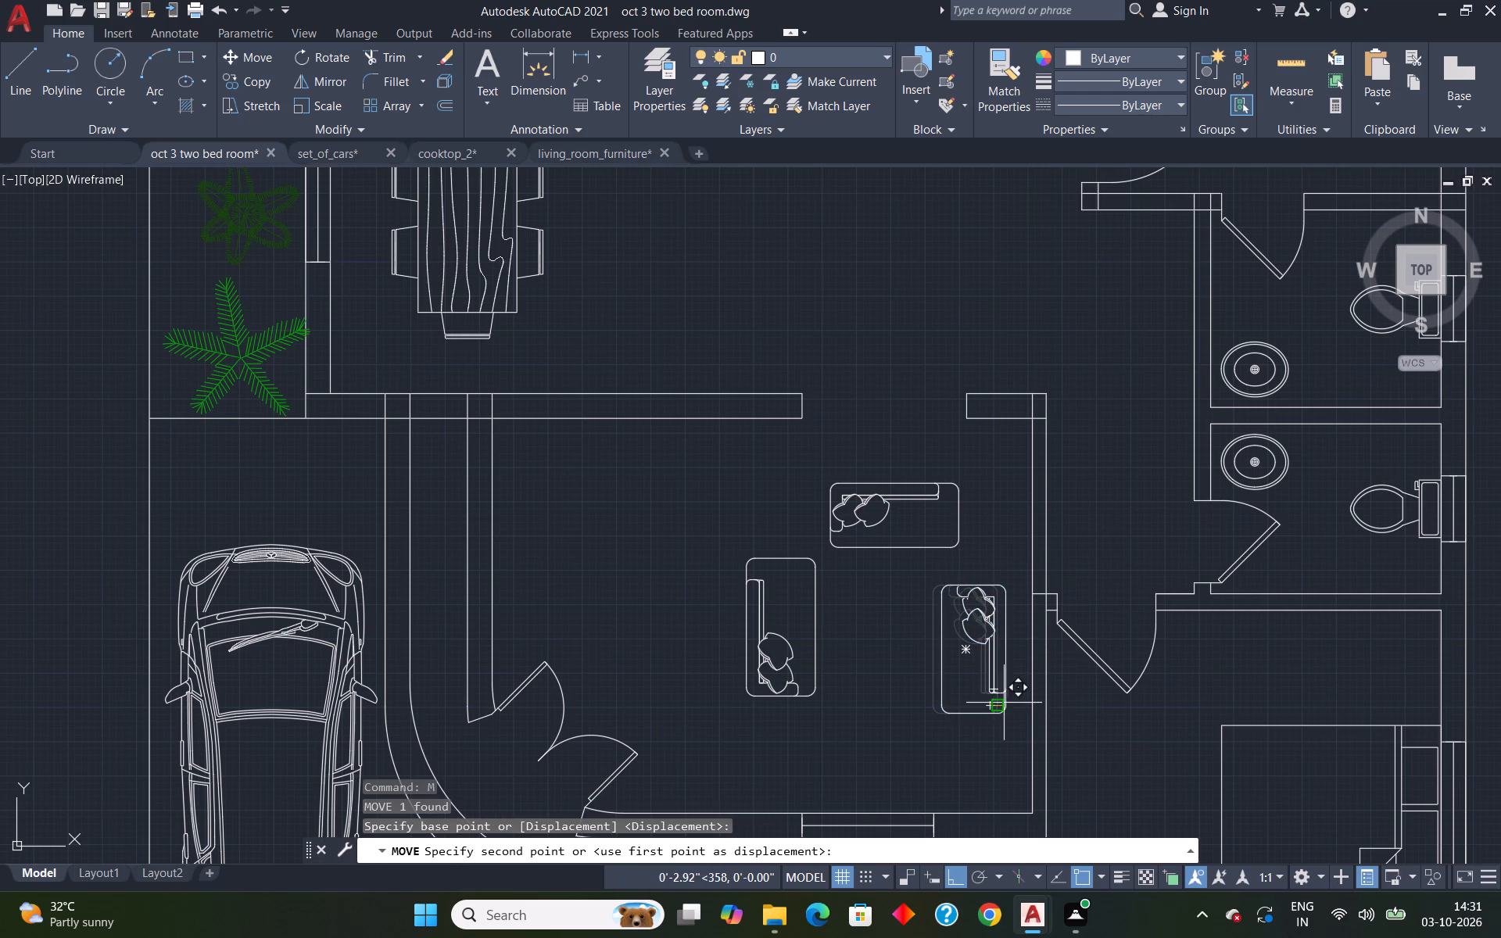
click(1015, 695)
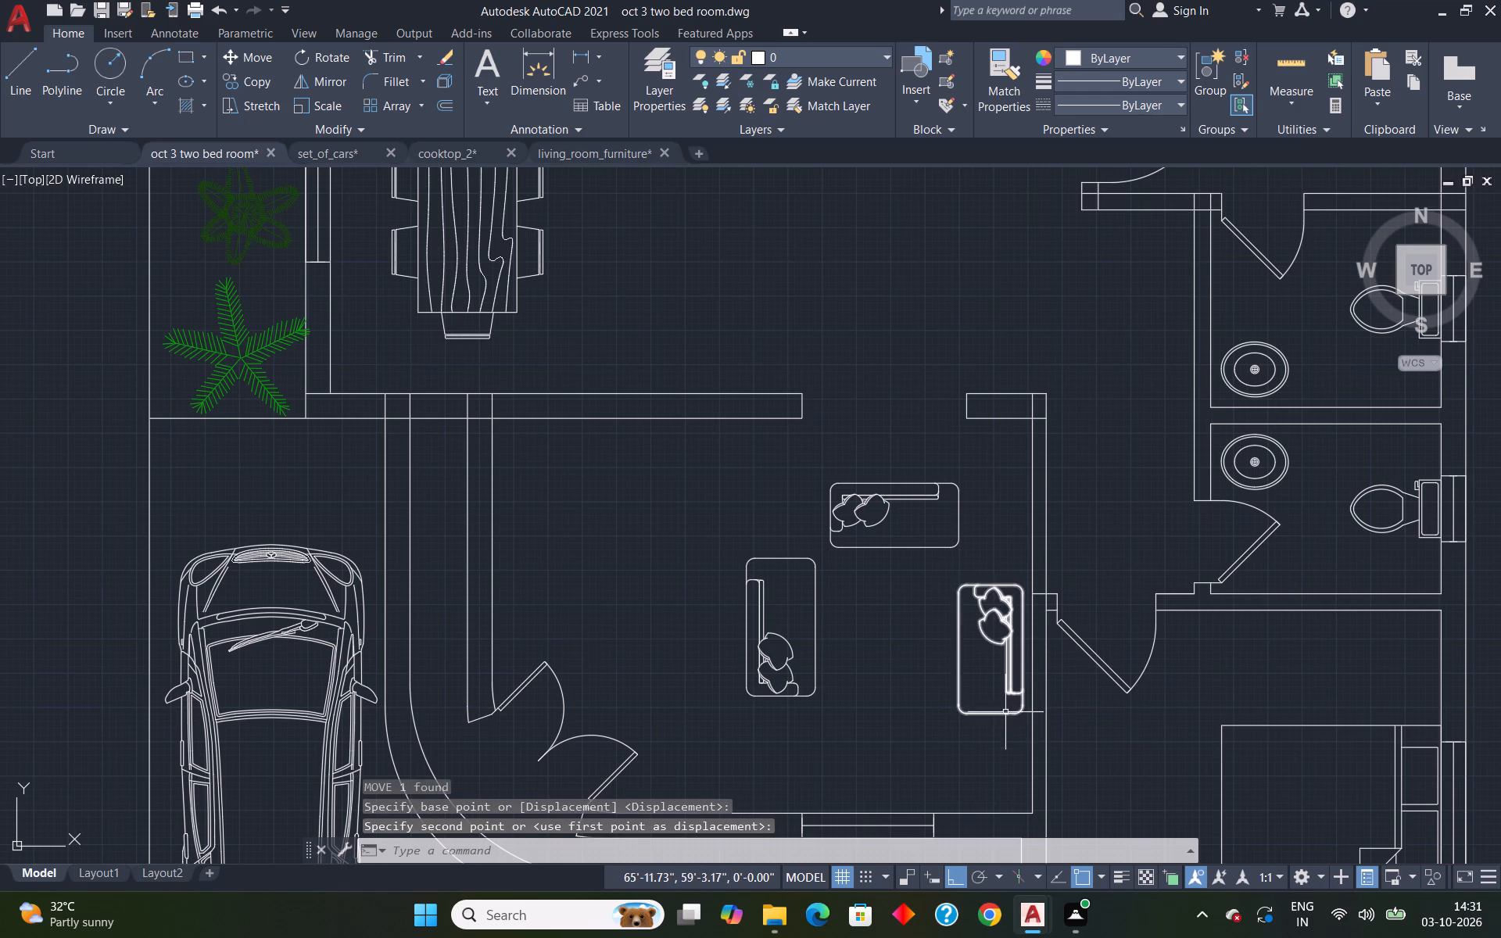
click(1005, 714)
key(m)
key(Return)
click(1014, 714)
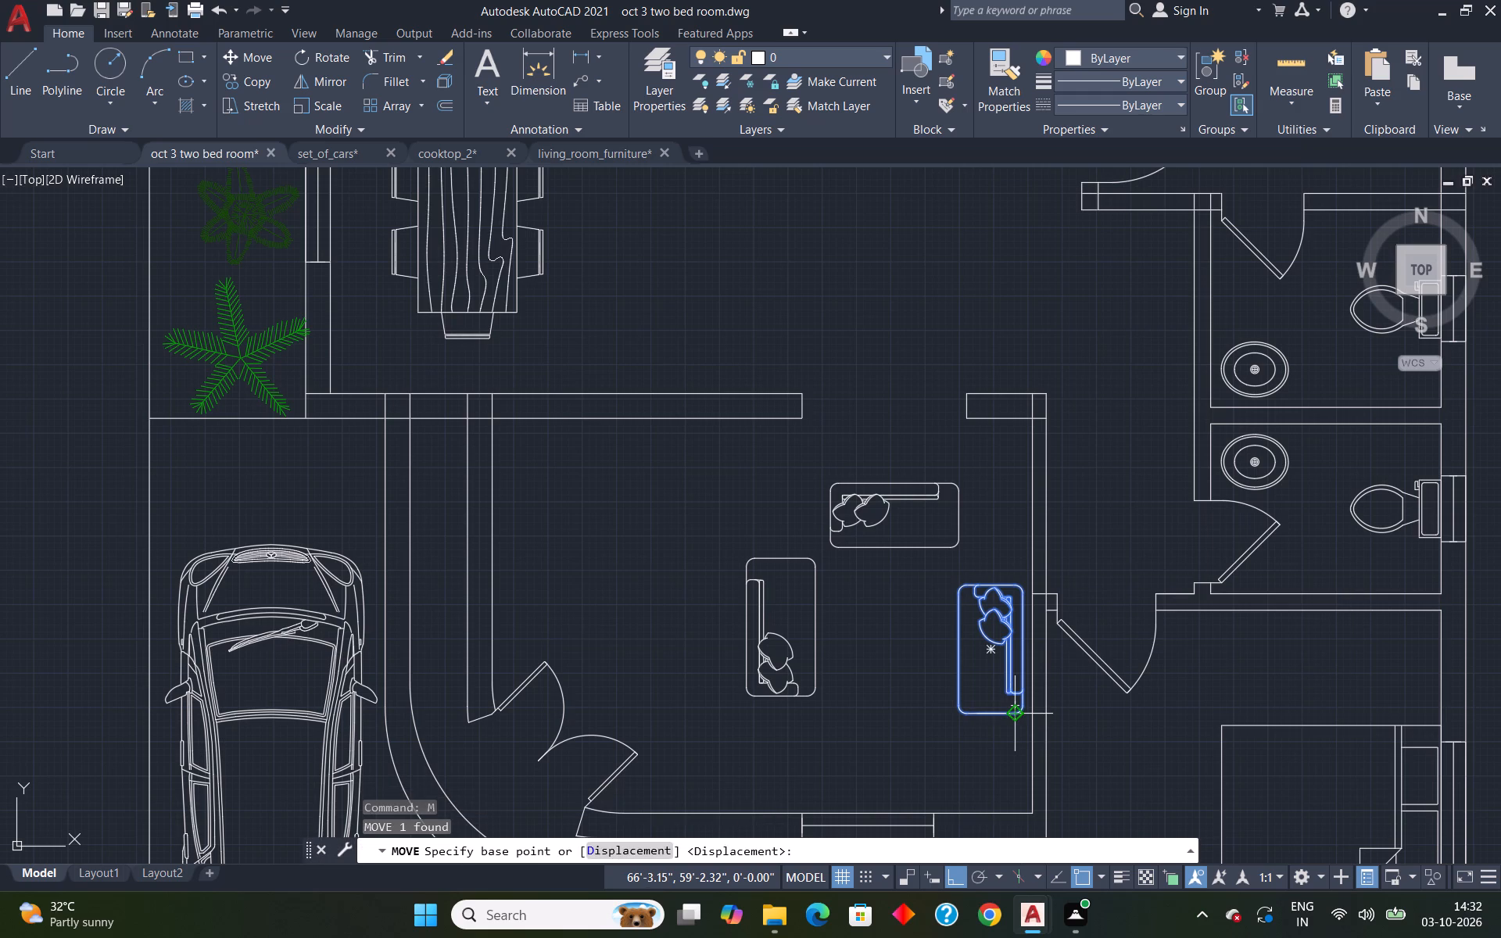
click(1012, 686)
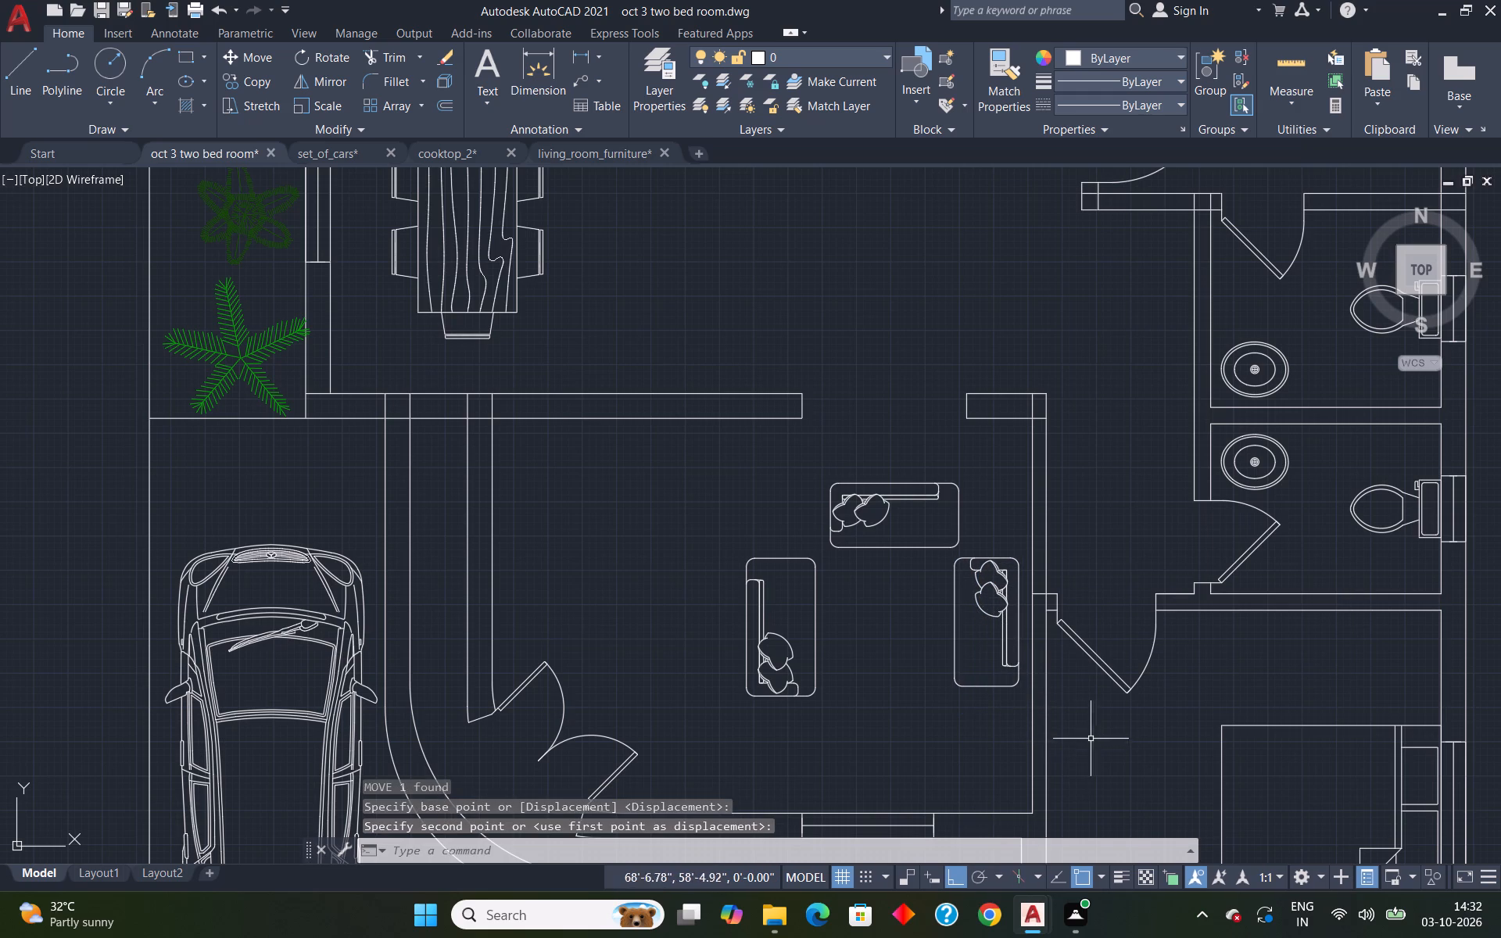
key(Escape)
Add the single-line text "LIVING & DINING", 6" high at 0° rotation, in the open space east of the dining table.
scroll(1116, 697, down, 3)
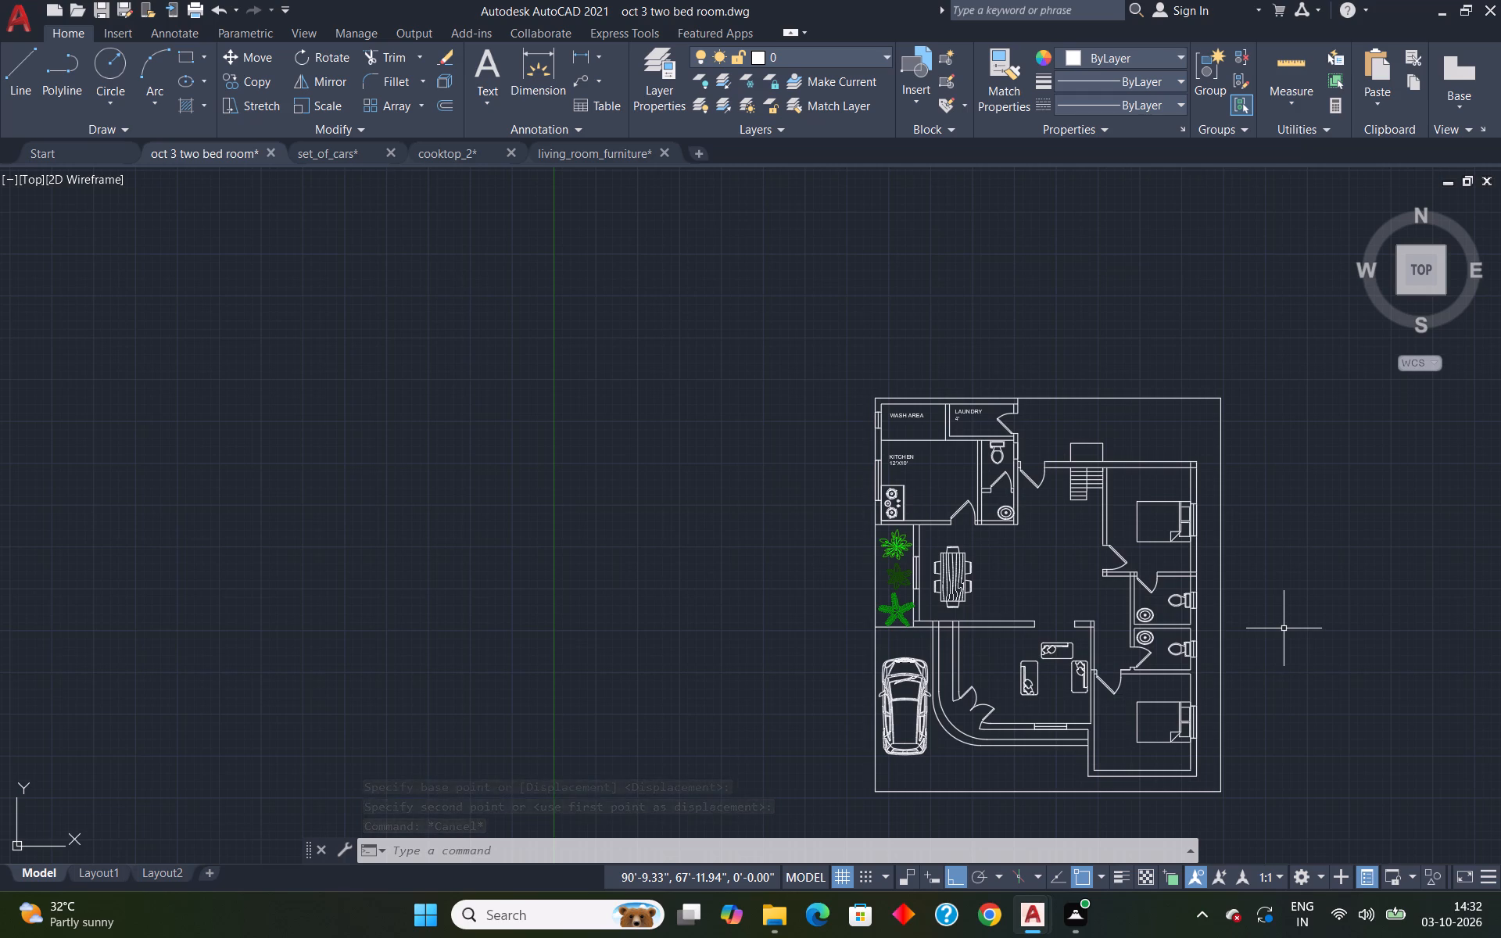
scroll(1102, 725, up, 2)
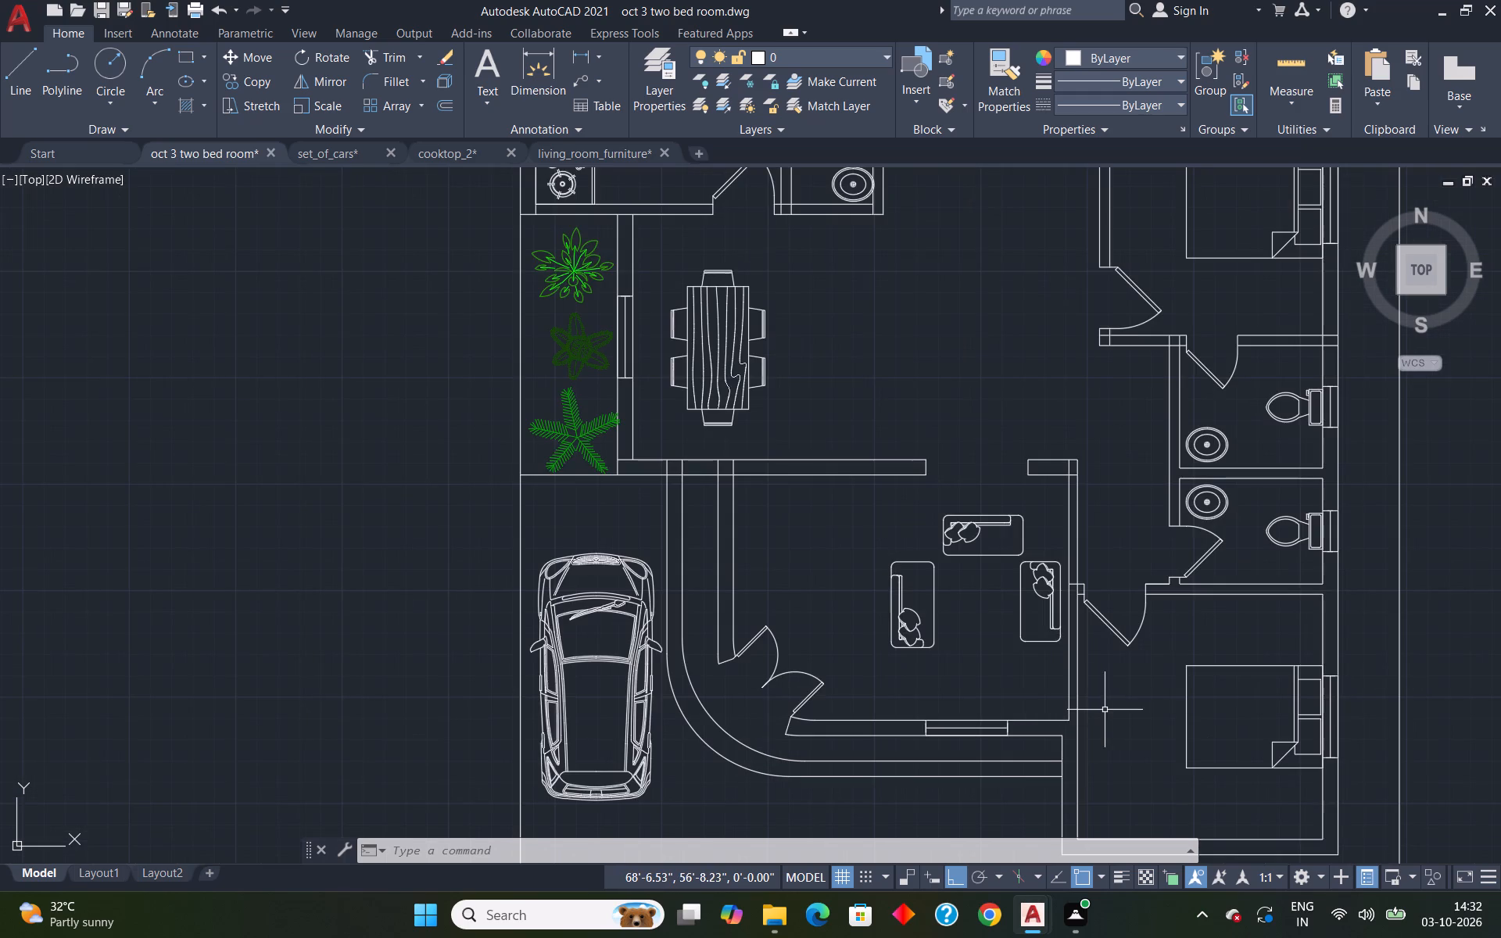
scroll(1105, 710, down, 3)
text(DT)
key(Return)
scroll(1089, 612, up, 4)
click(771, 582)
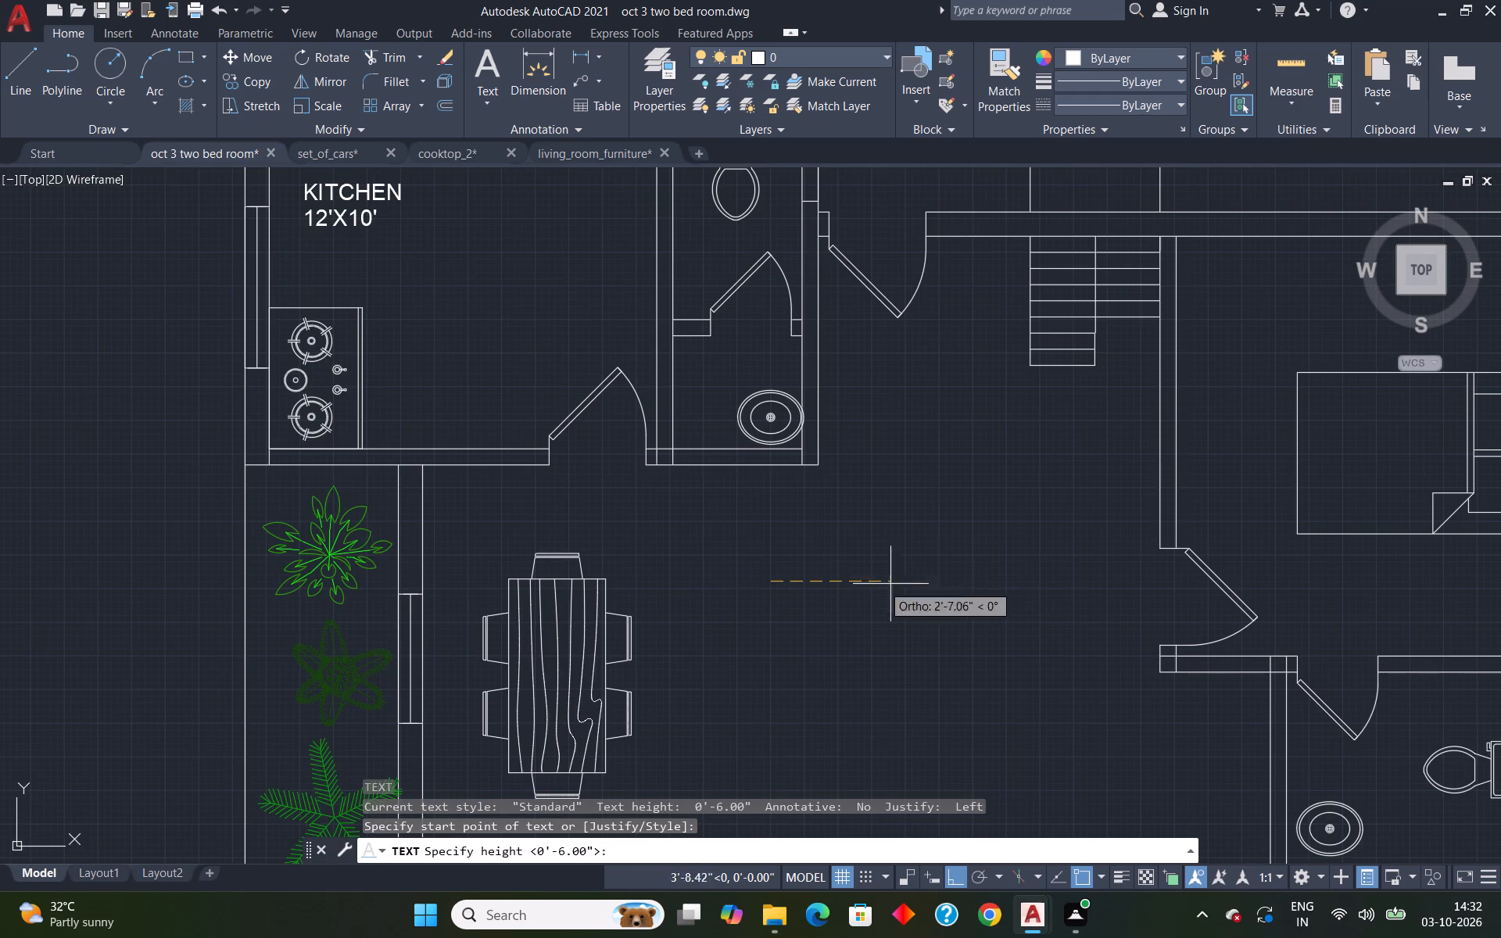
key(Return)
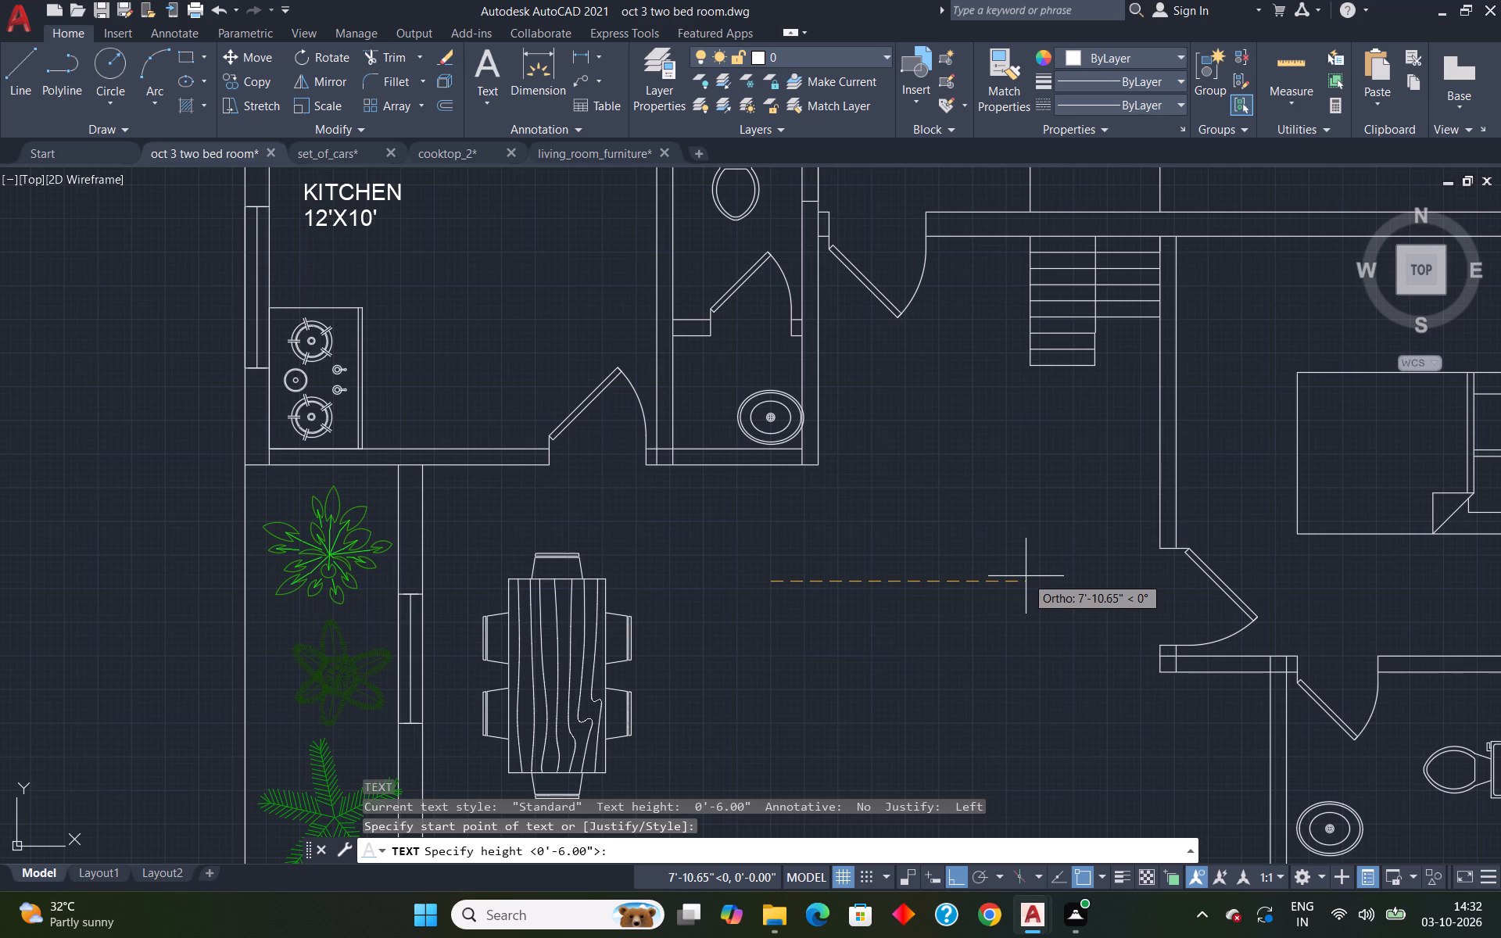
key(Return)
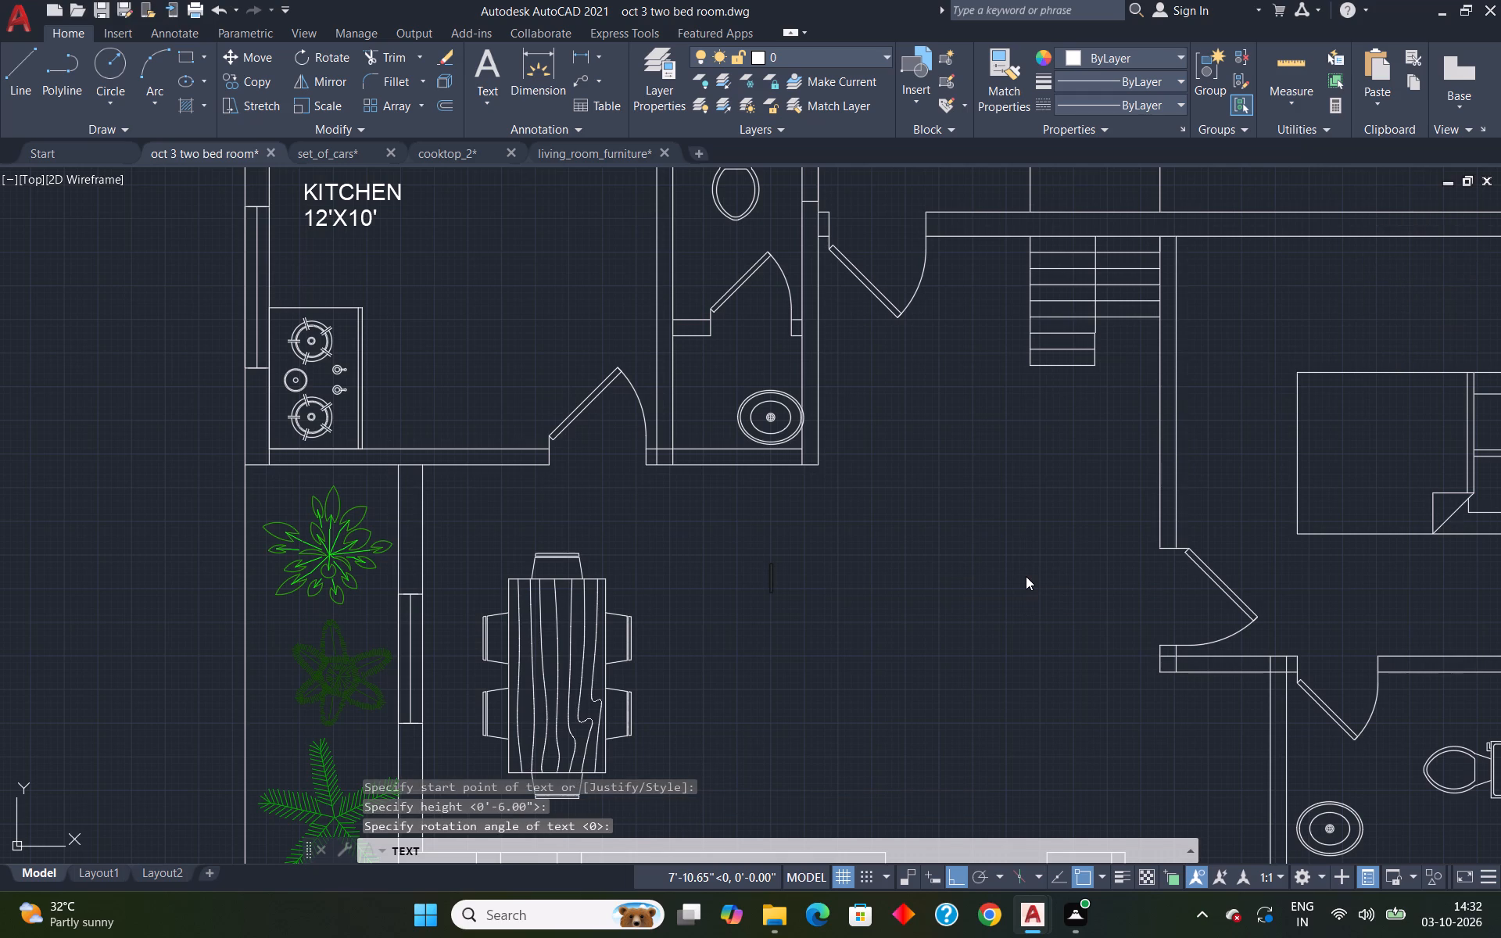
text(LIVING)
key(space)
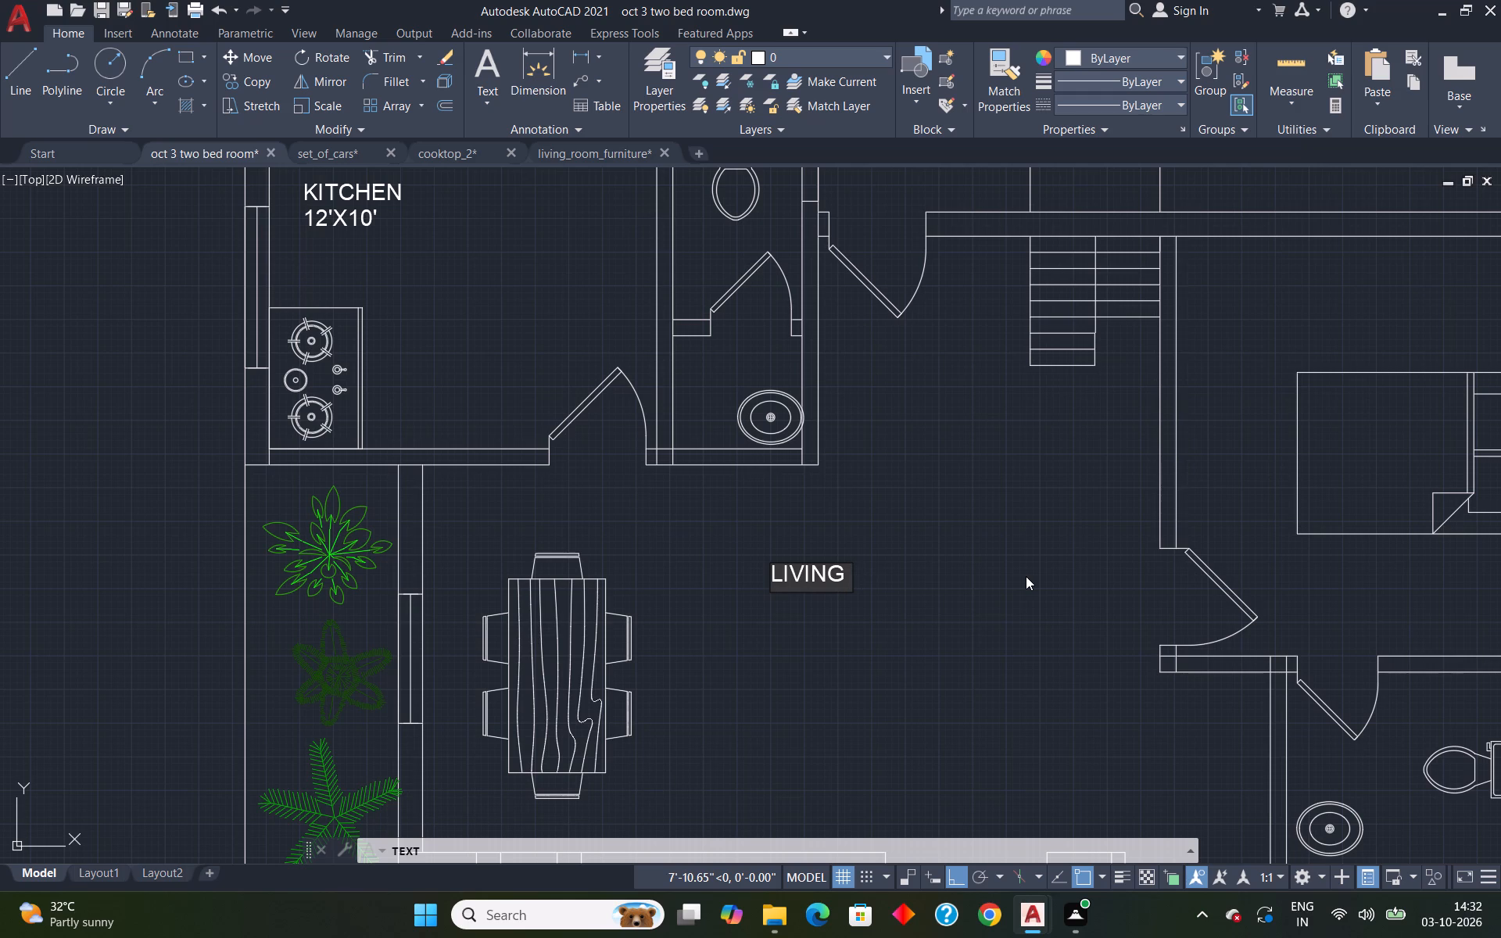
key(shift+ampersand)
key(space)
text(DINING)
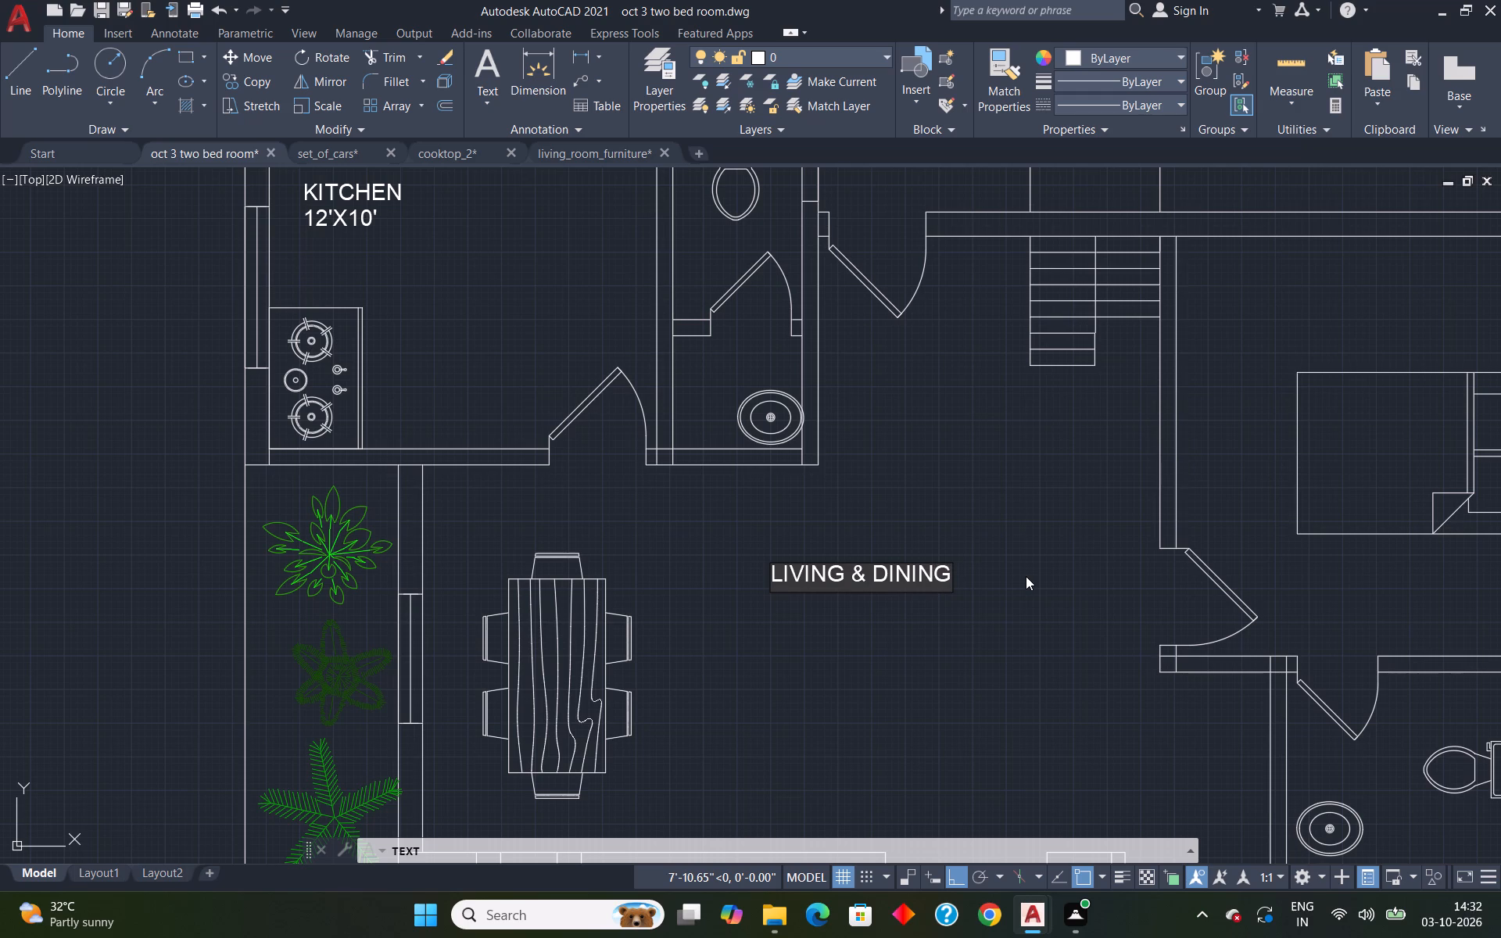
key(Return)
key(Return)
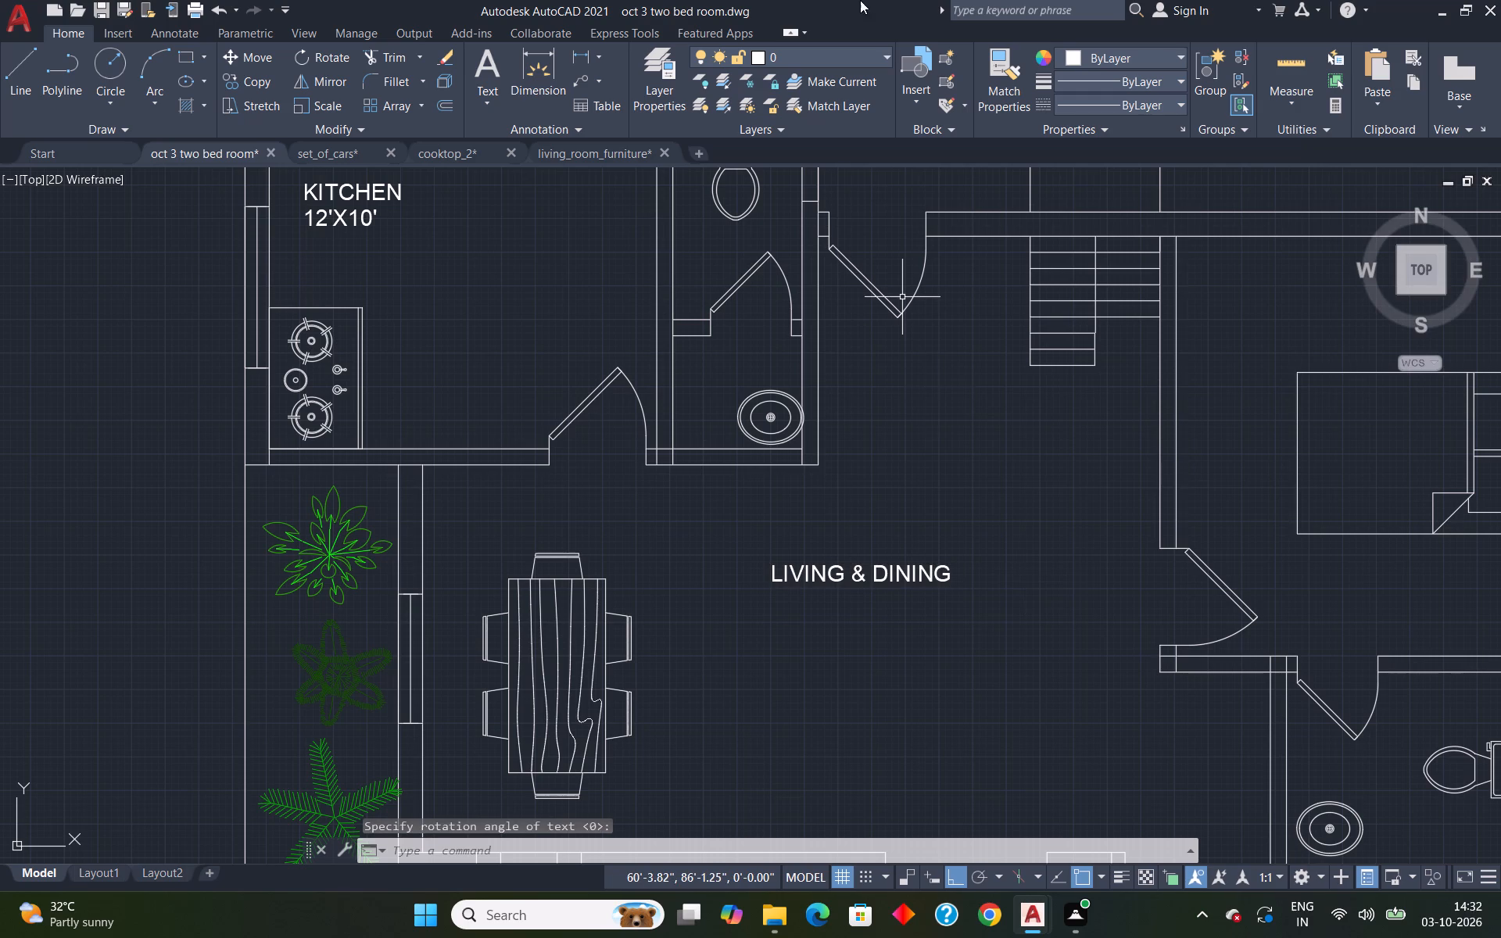
Add the single-line text "BACK YARD", 6" high at 0° rotation, in the open area east of the laundry, north of the stairs.
scroll(0, 0, down, 2)
scroll(409, 355, down, 4)
scroll(514, 329, up, 3)
key(space)
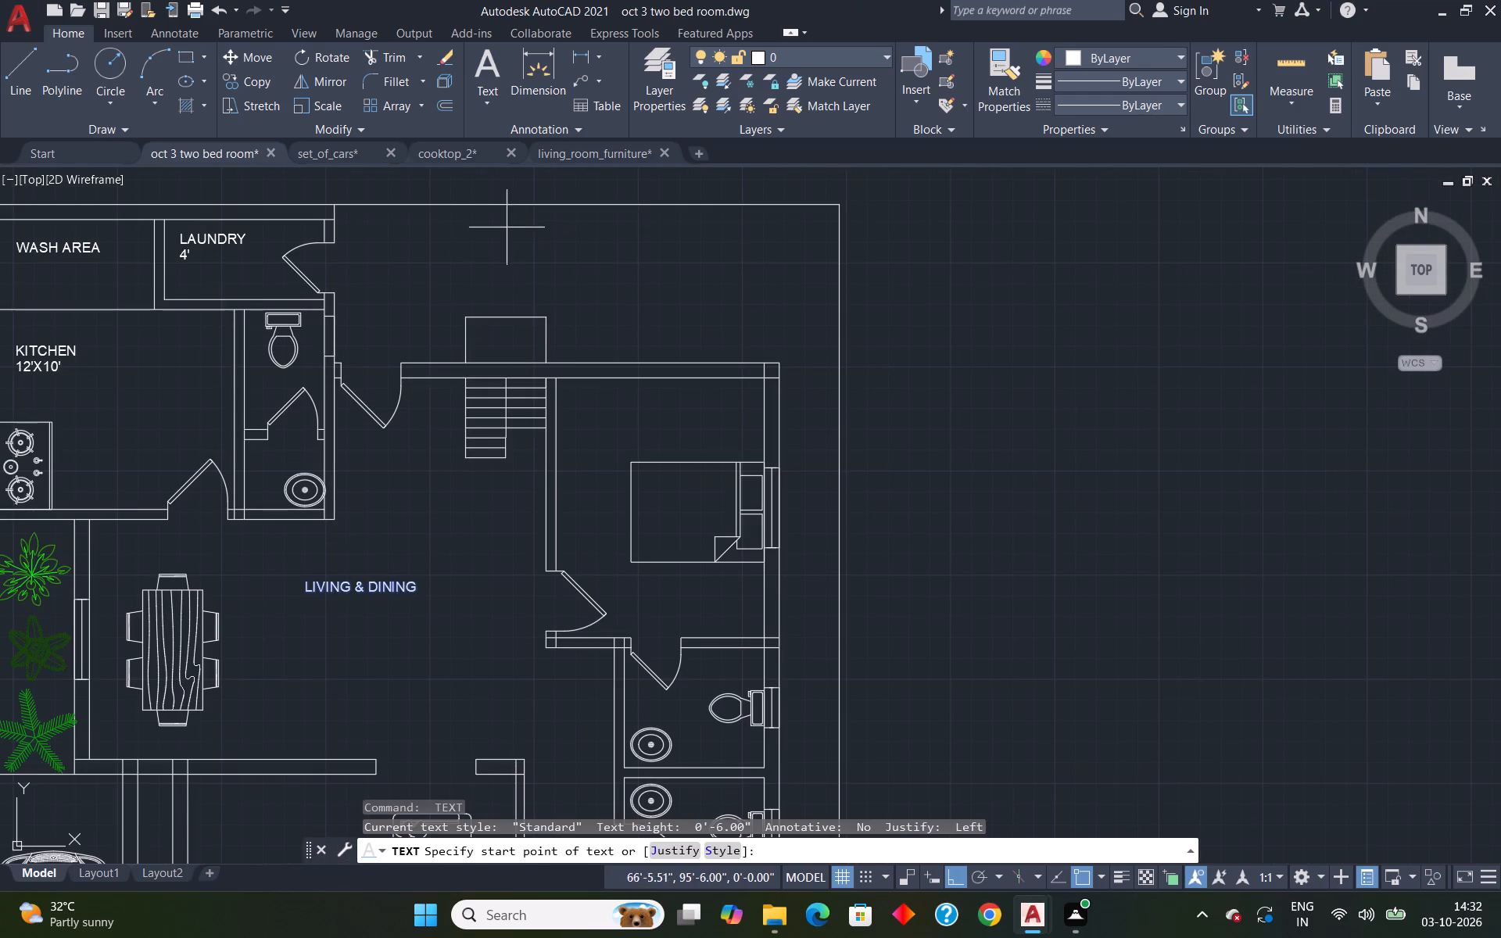
click(428, 273)
key(Return)
key(Return)
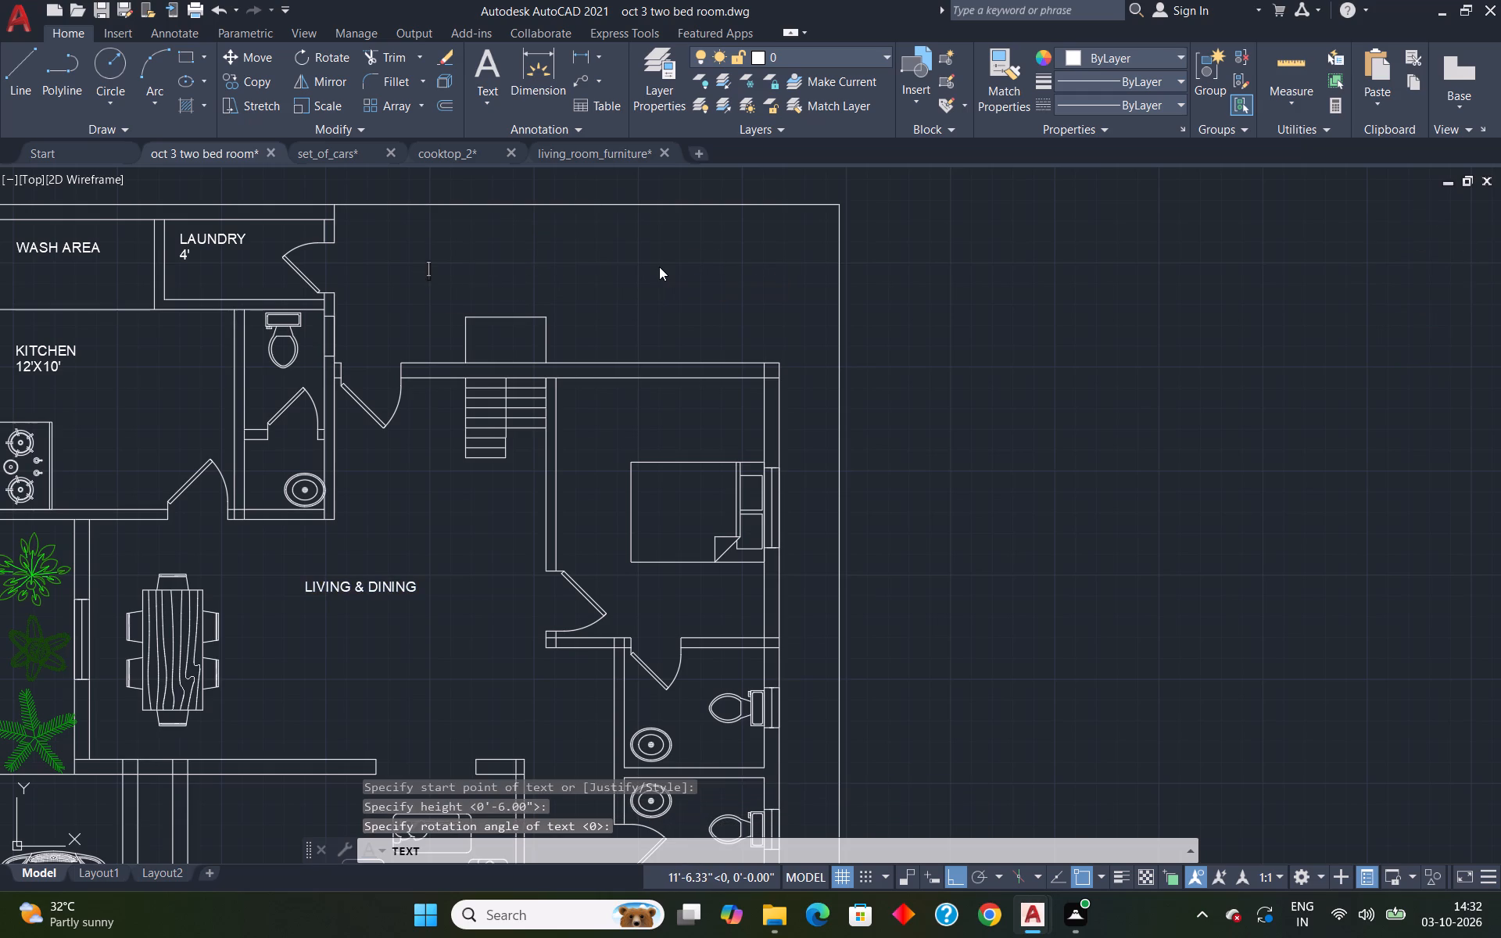
key(b)
text(ACK YARD)
key(Return)
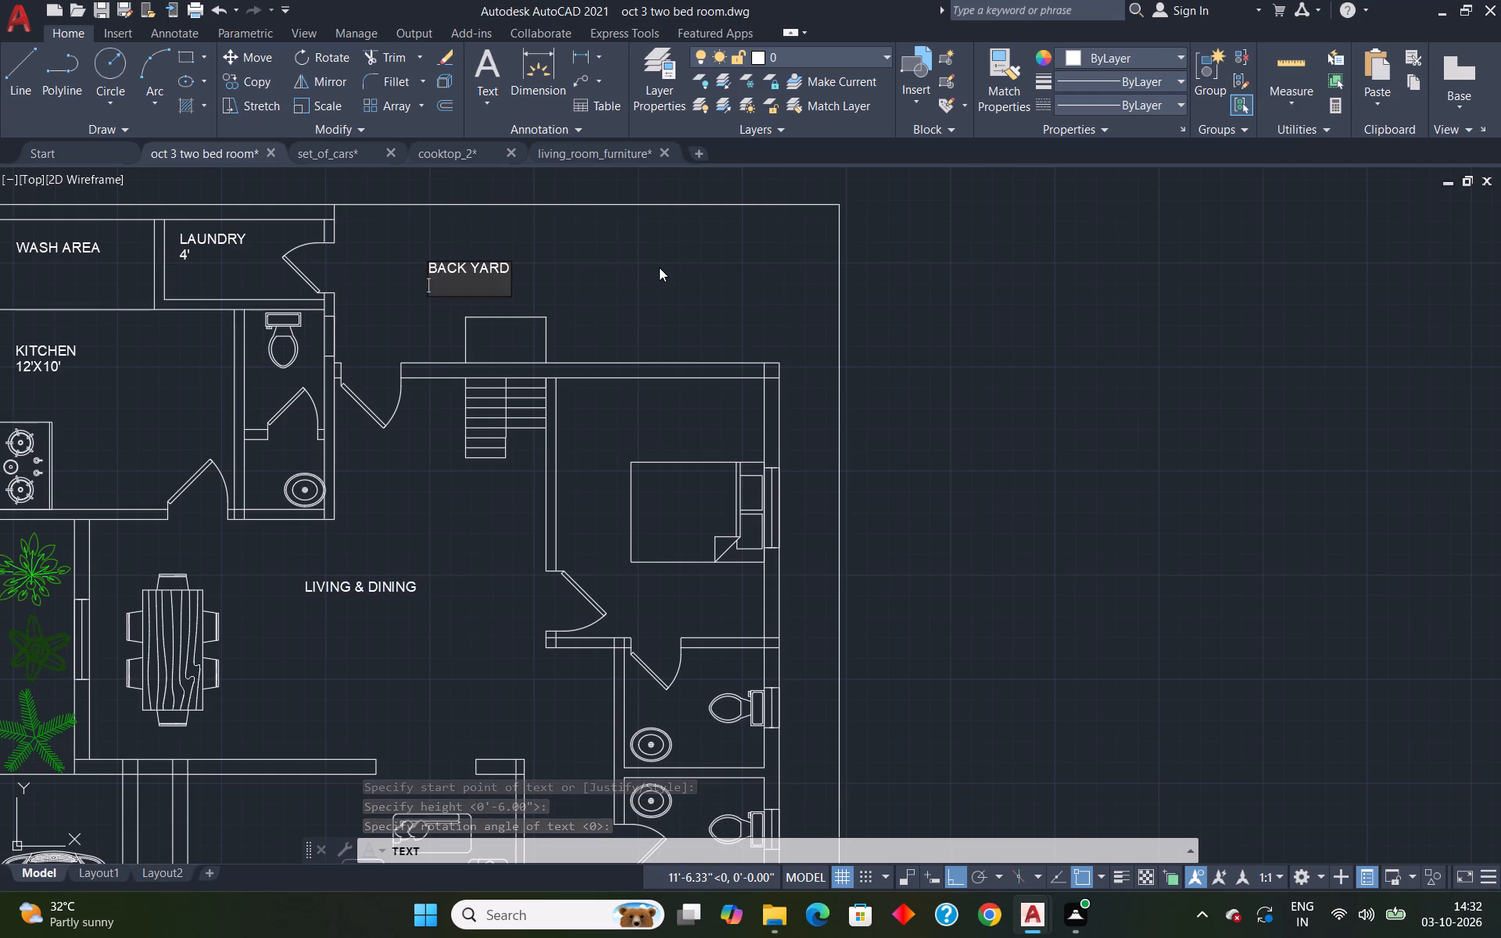
key(Return)
Quick-measure the interior width and depth of the northeast bedroom.
scroll(686, 392, down, 1)
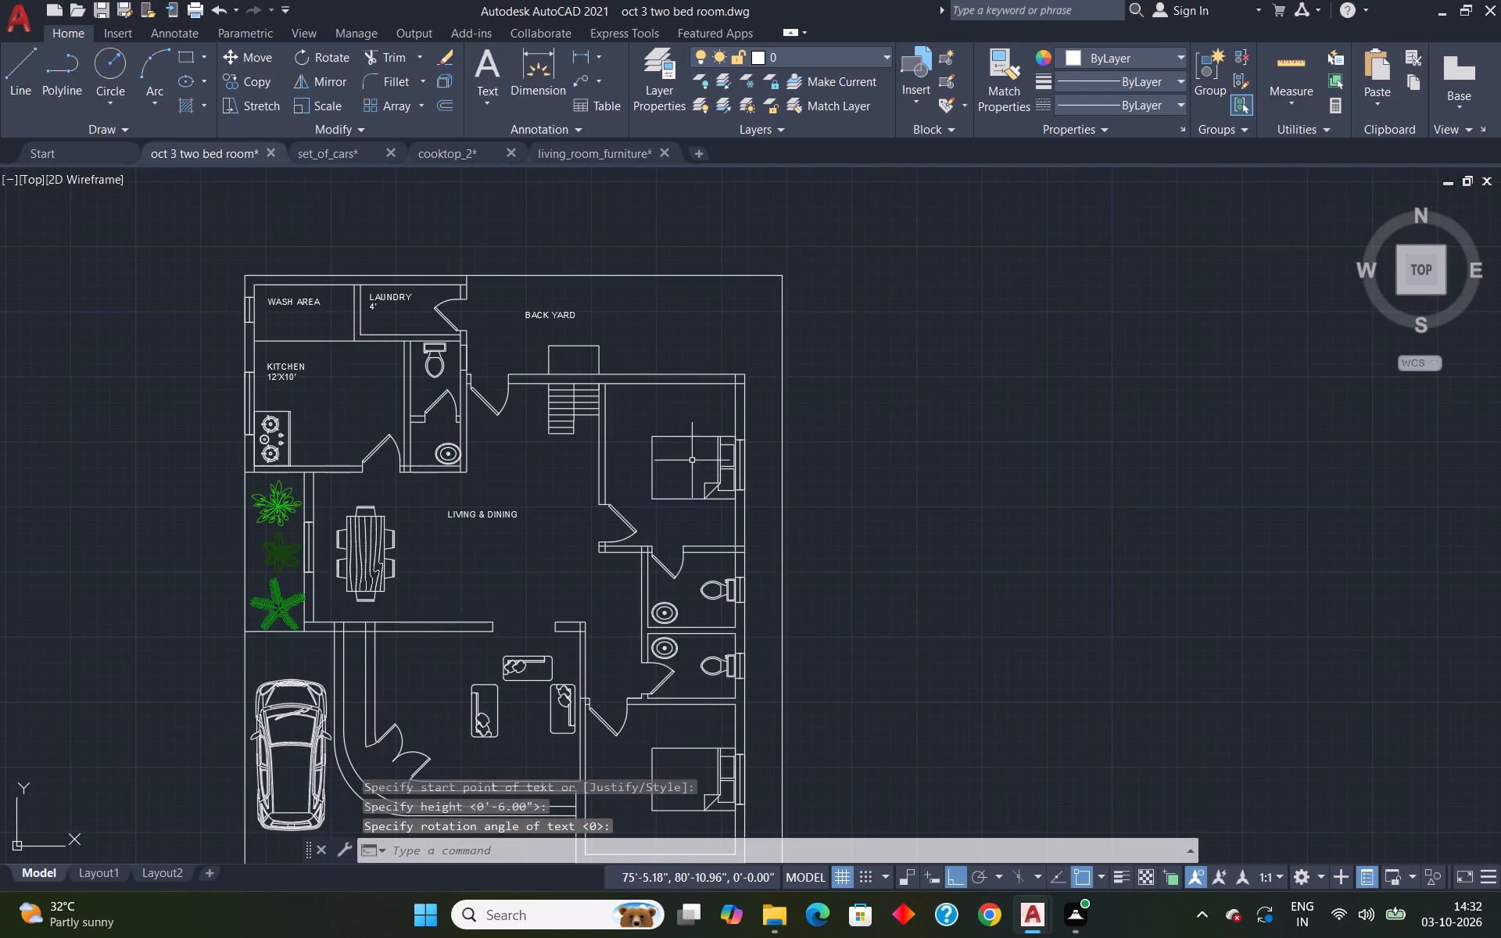
click(1285, 67)
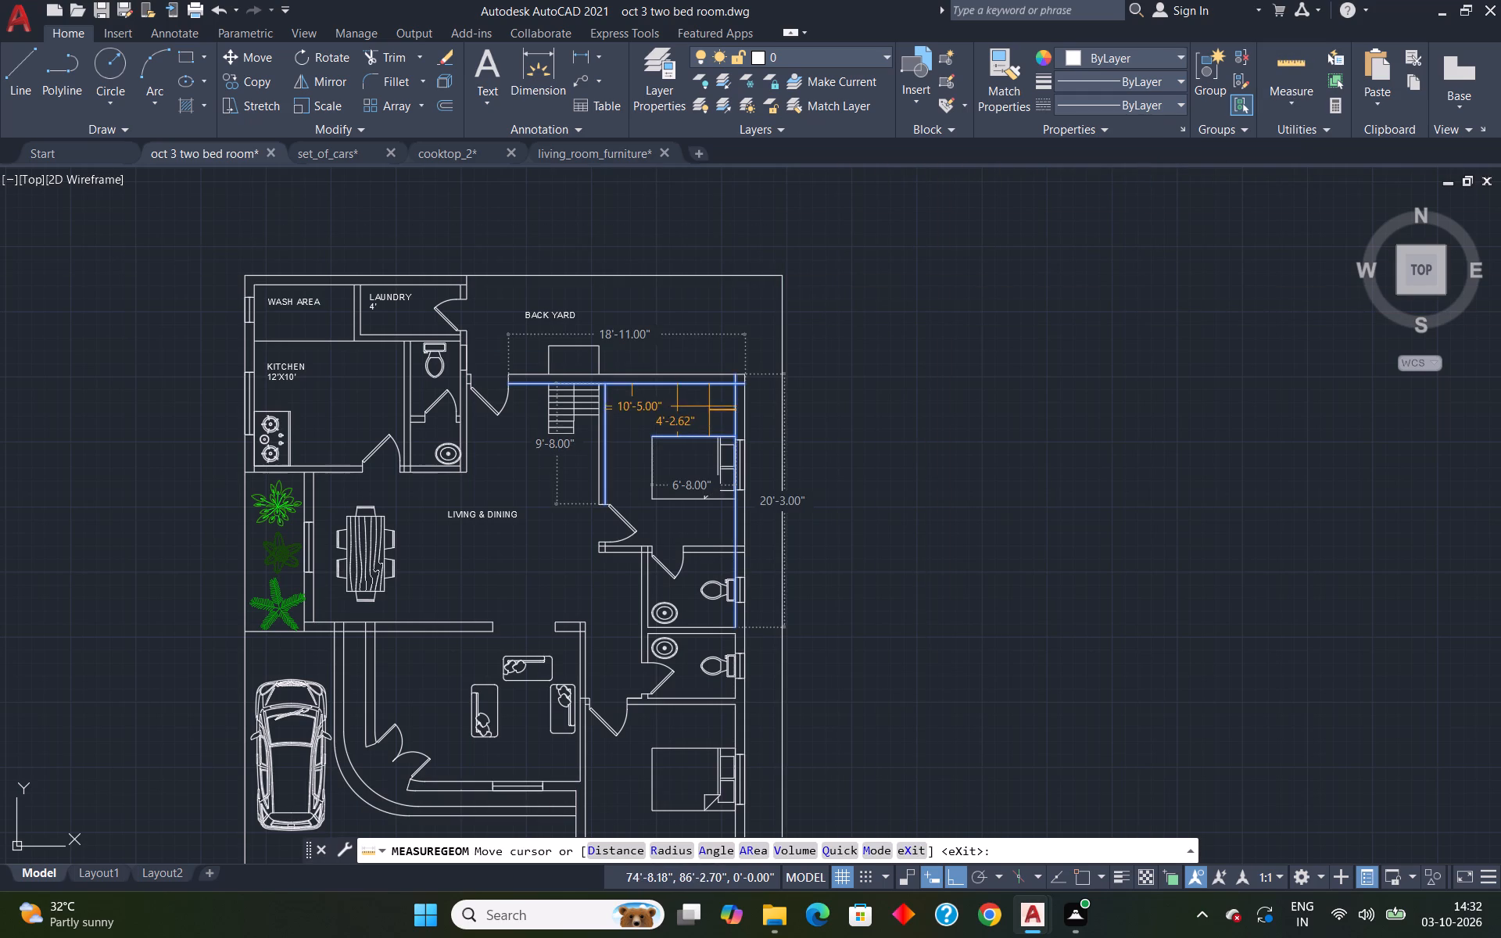
scroll(645, 446, up, 2)
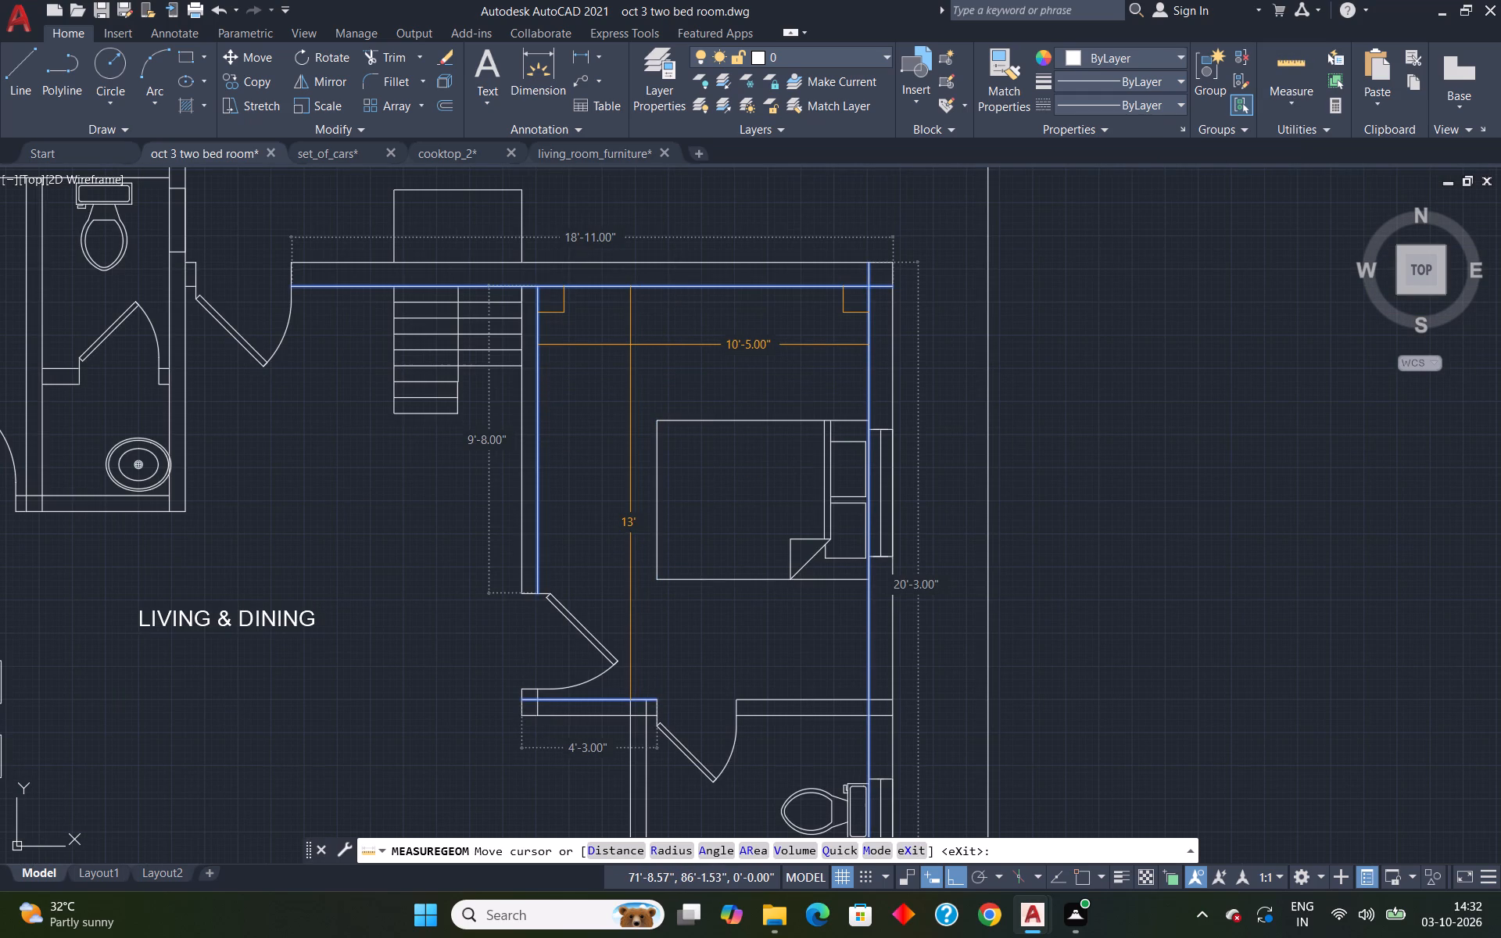
key(Escape)
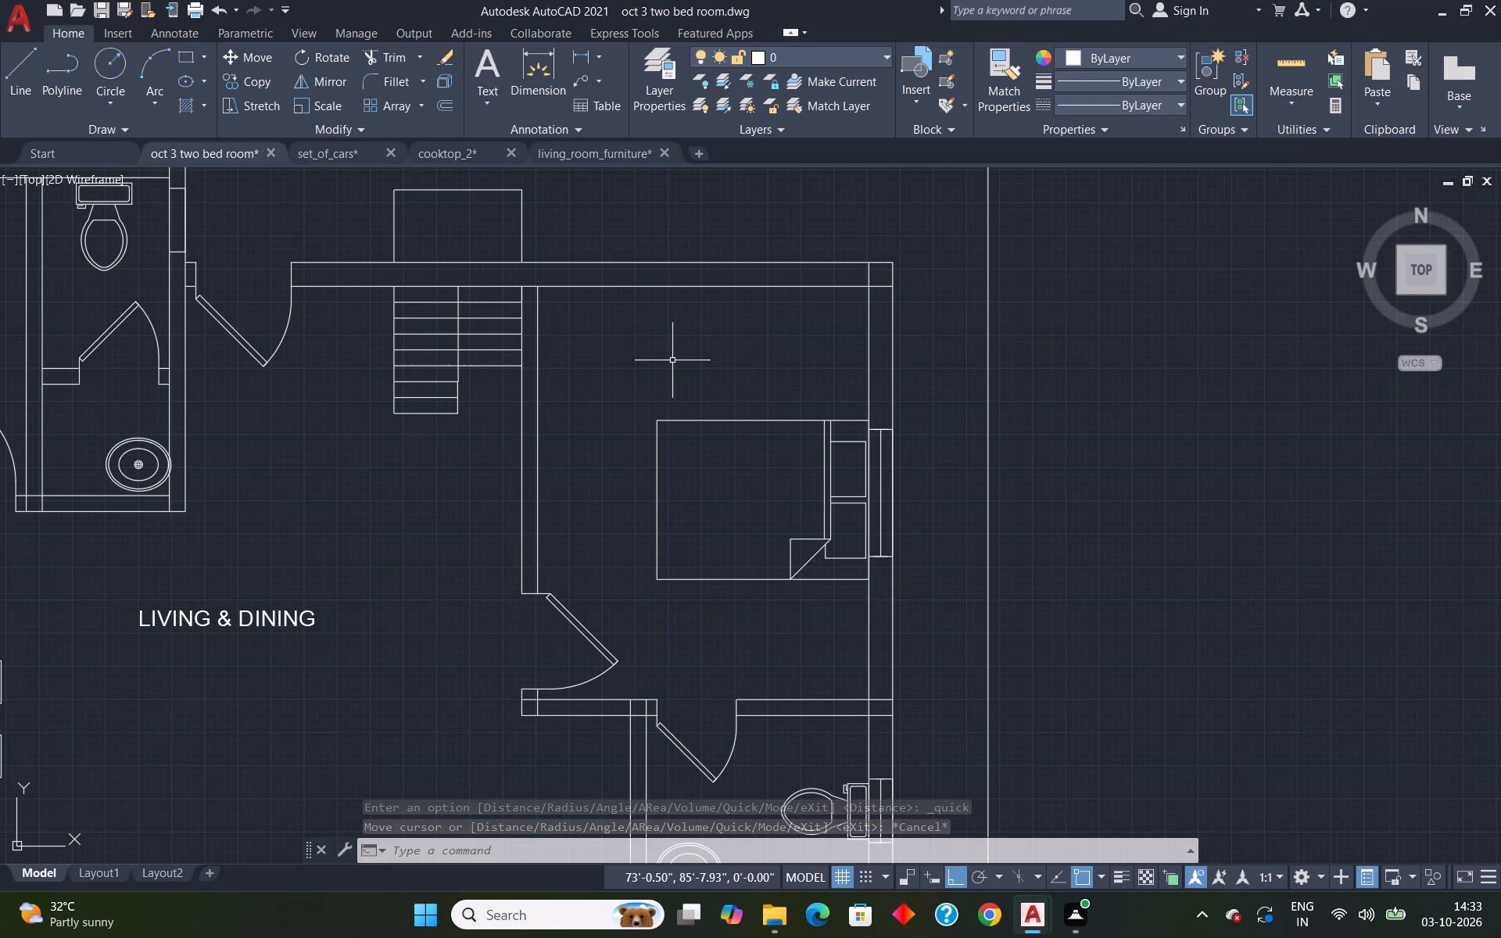
key(Escape)
Label the northeast bedroom with 6" high single-line text "BED ROOM" over "10'5"X13'", at 0° rotation, northwest of the bed.
text(DT)
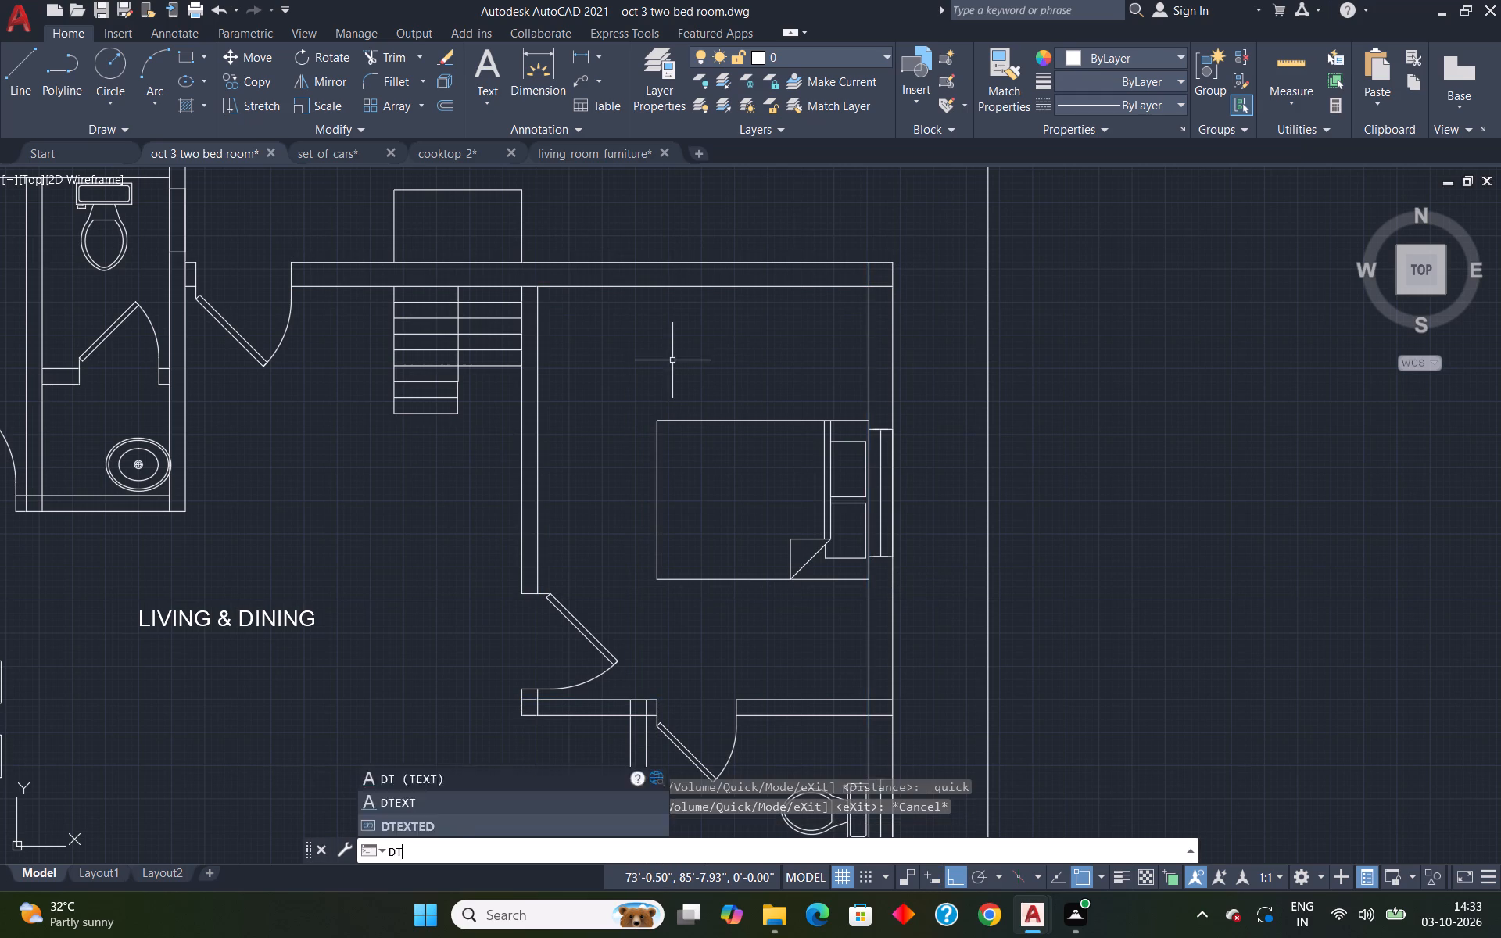
key(Return)
click(581, 346)
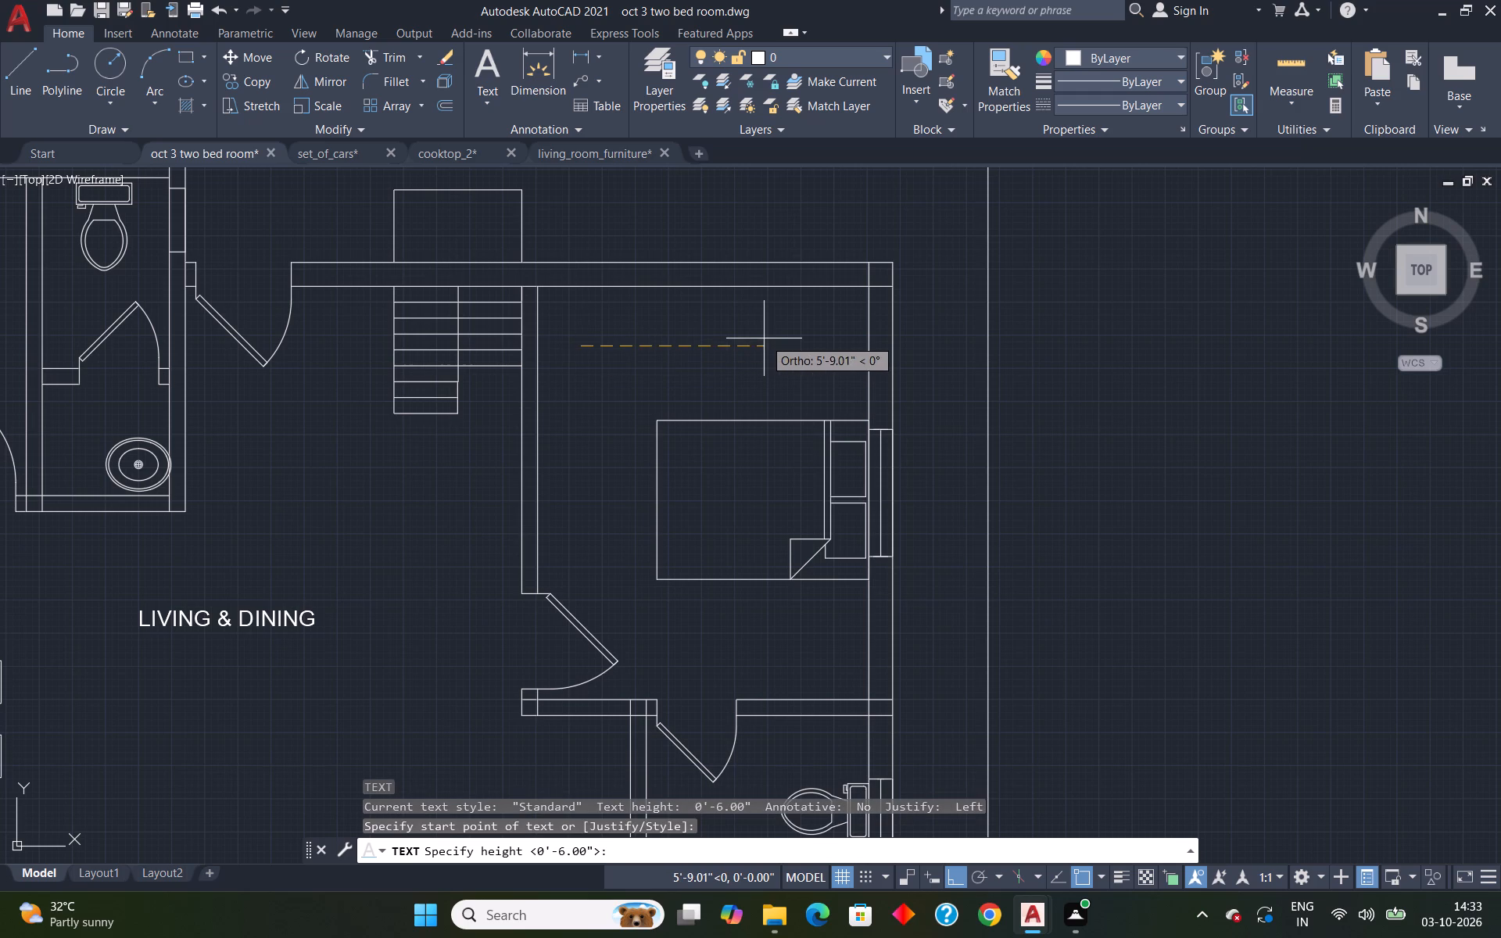
key(Return)
key(Return)
text(BED ROOM)
key(space)
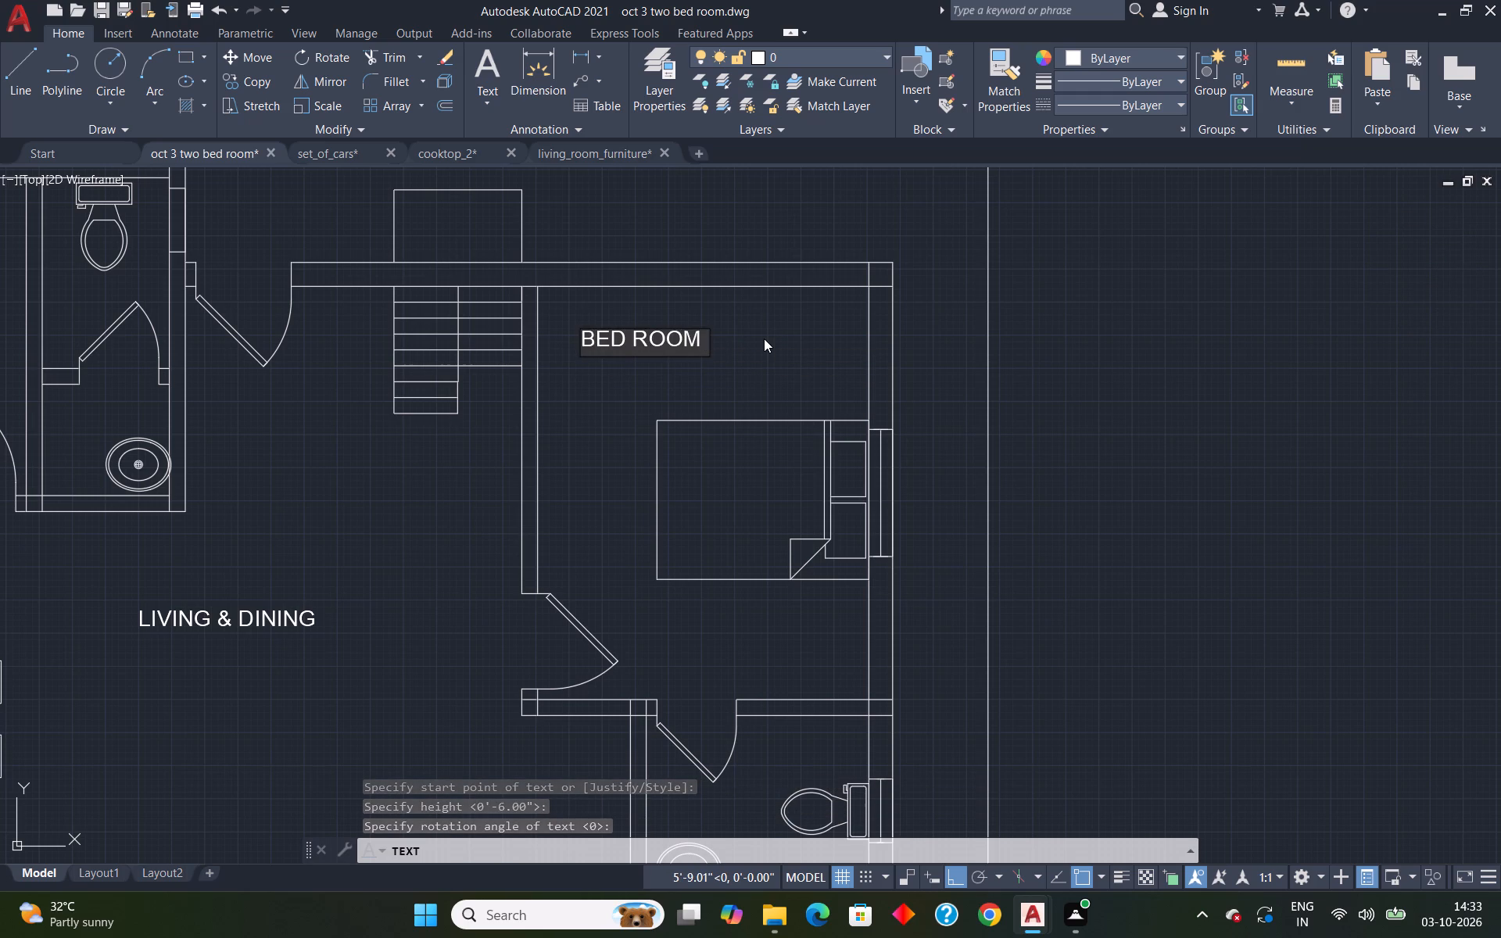
key(Return)
text(10'5"X)
text(13')
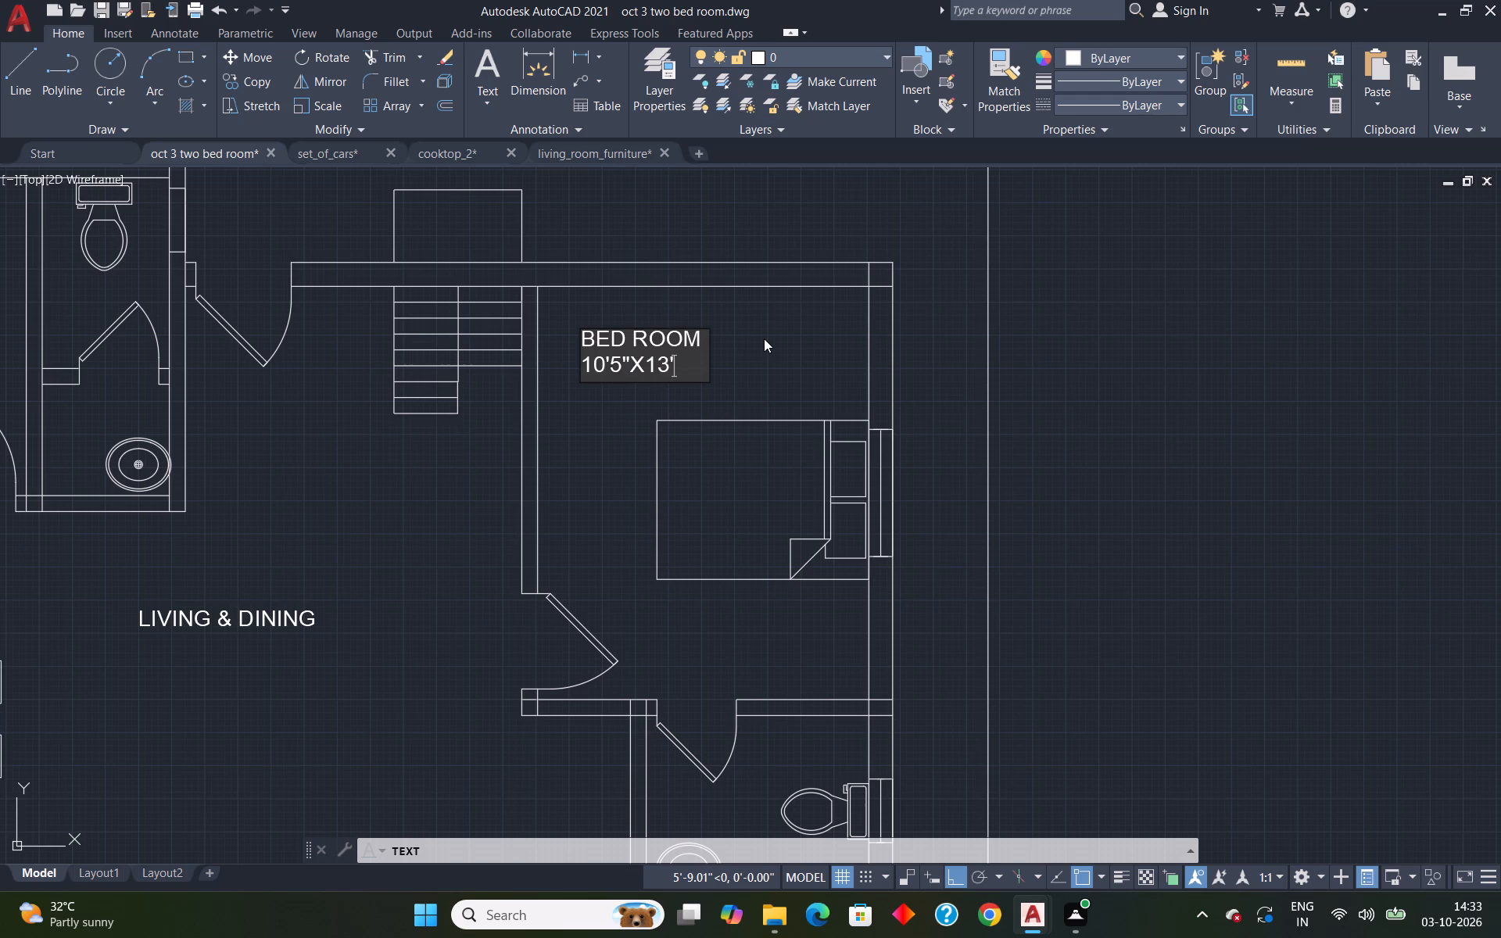
key(Return)
key(Return)
Label the southeast bedroom with 6" high single-line text "BED ROOM" over "12'X12'", at 0° rotation, between the door and the bed.
scroll(787, 310, down, 4)
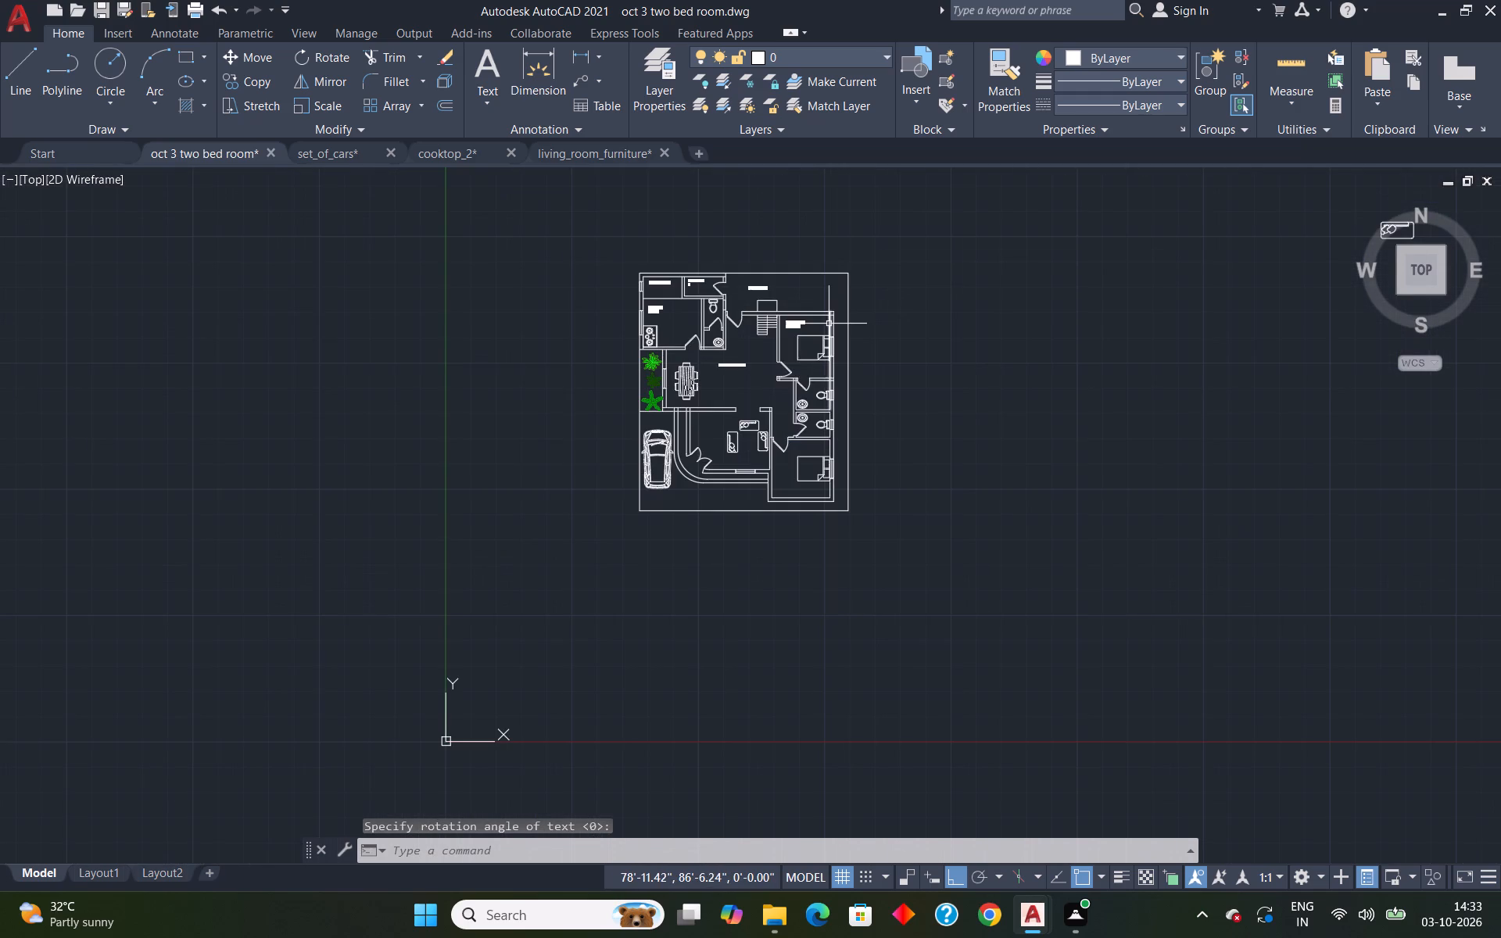
scroll(858, 442, up, 3)
scroll(565, 546, down, 1)
scroll(565, 546, up, 3)
key(space)
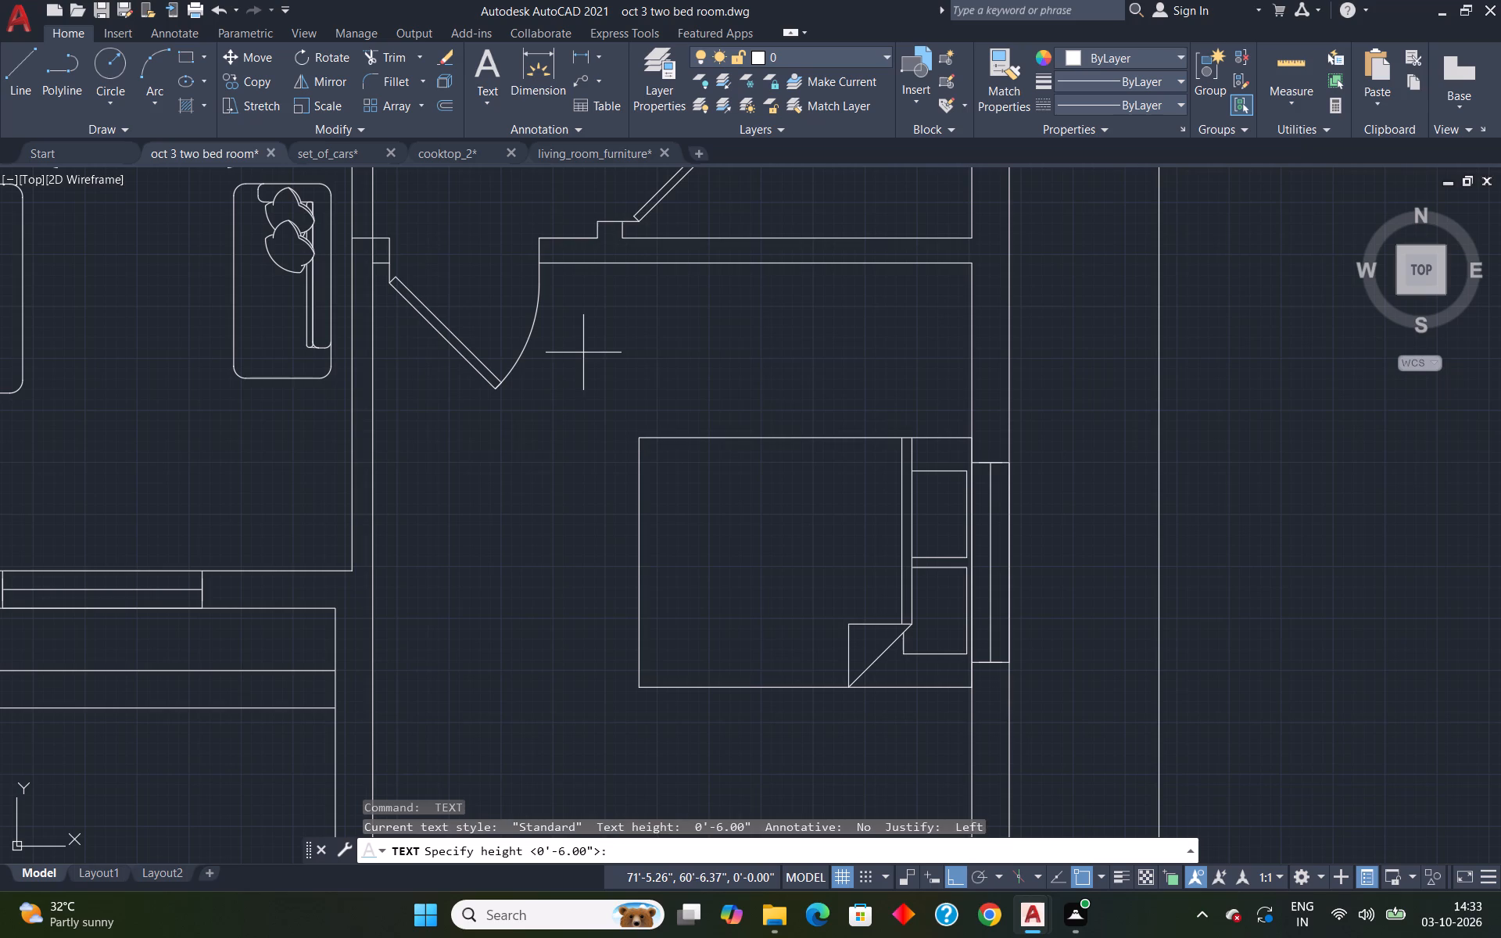
click(583, 353)
key(Return)
key(Return)
key(e)
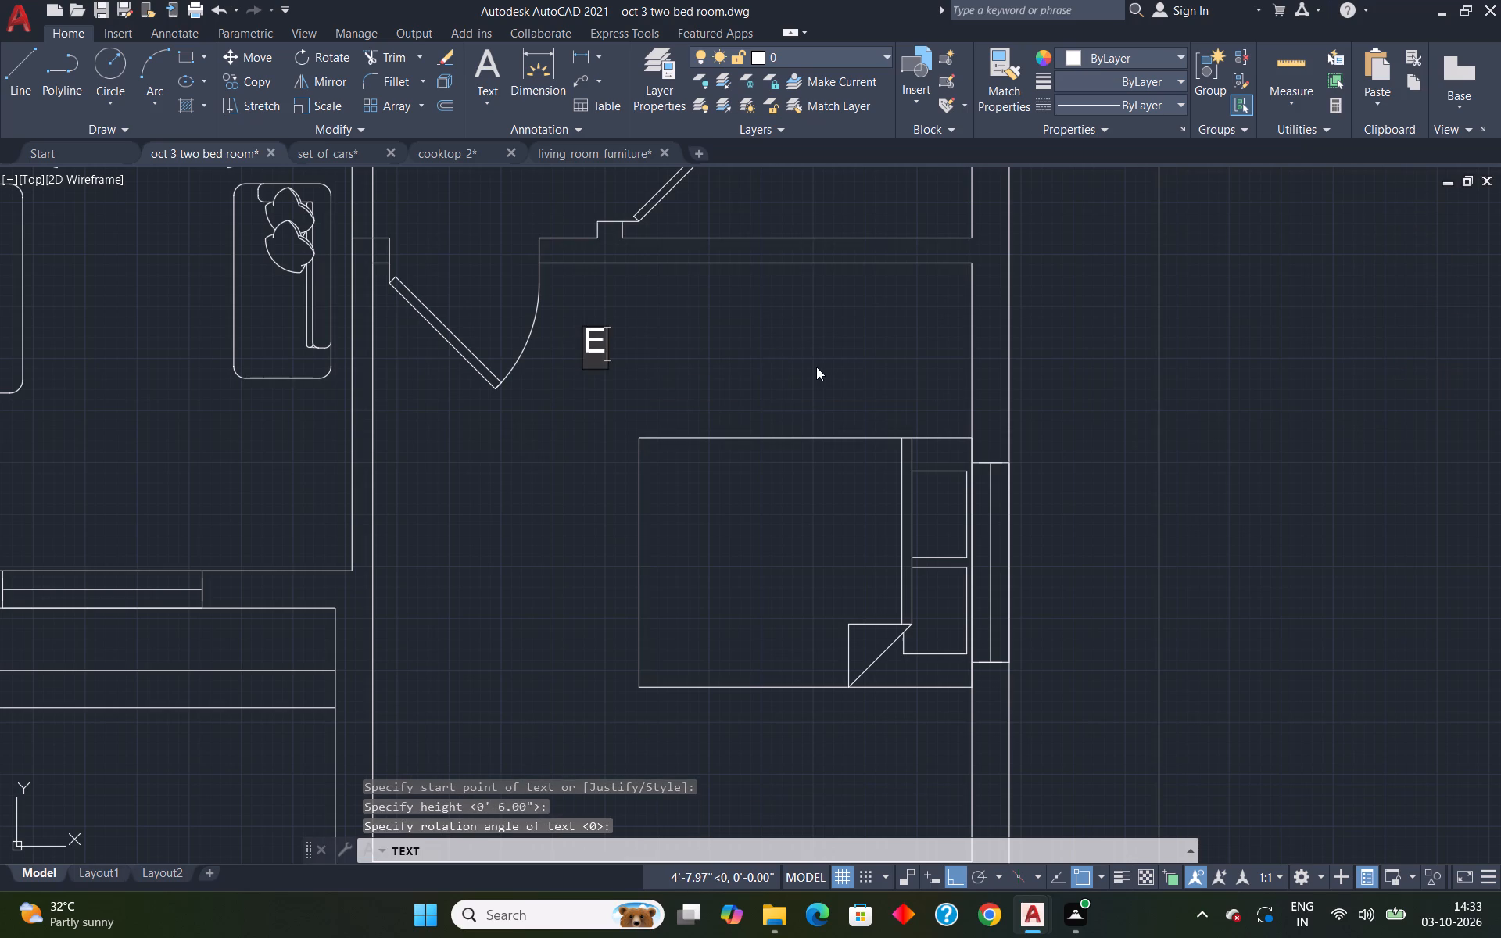
key(BackSpace)
text(BRD ROOM)
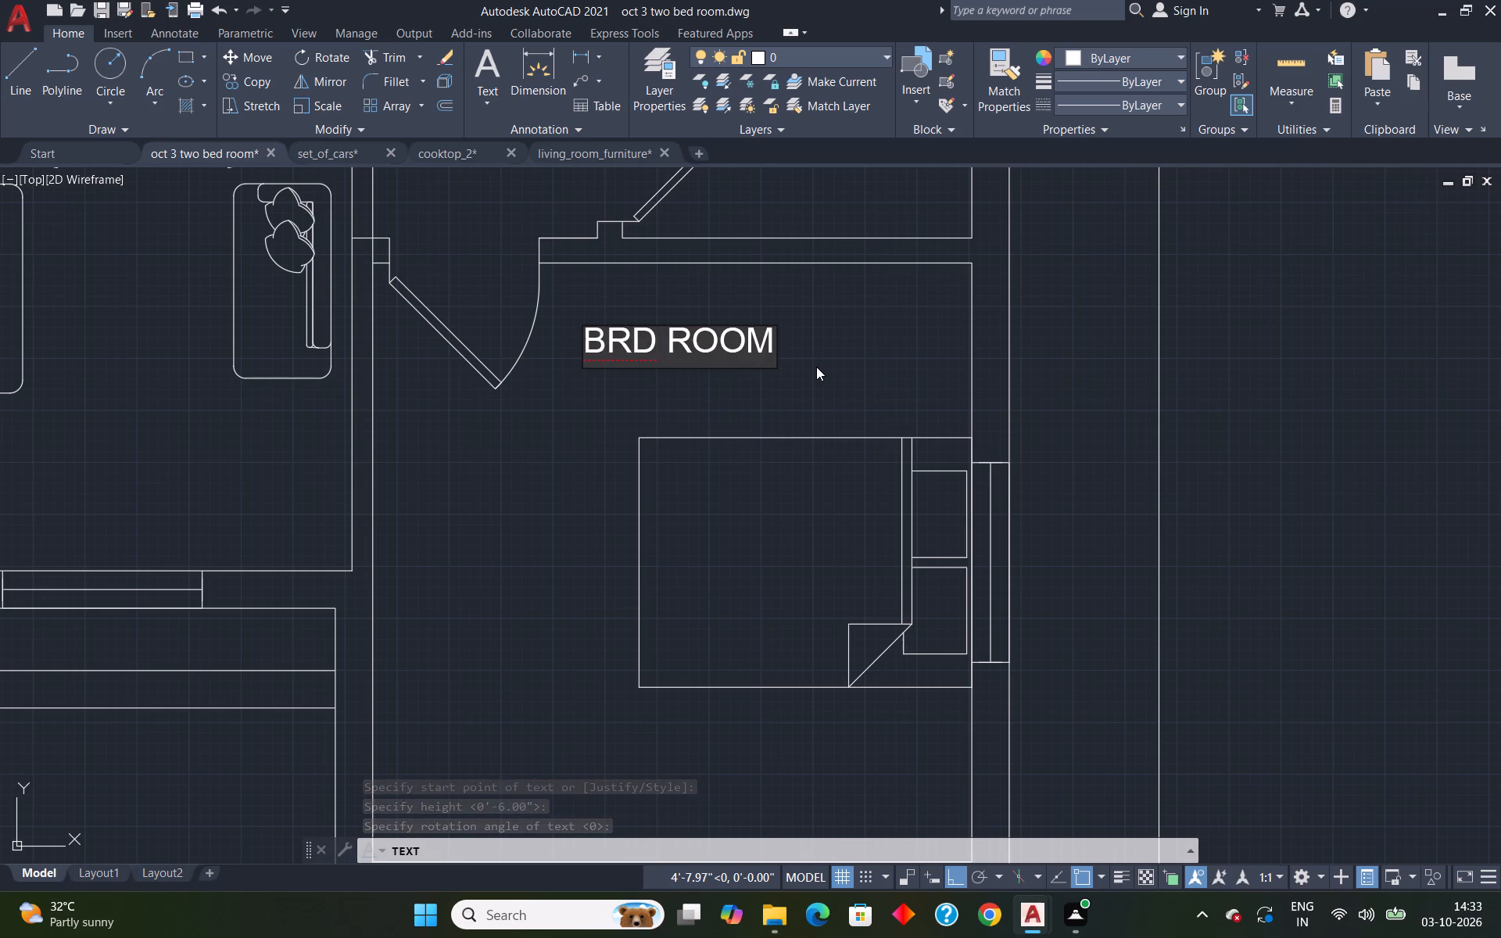
key(BackSpace)
key(BackSpace)
key(BackSpace)
key(BackSpace)
key(BackSpace)
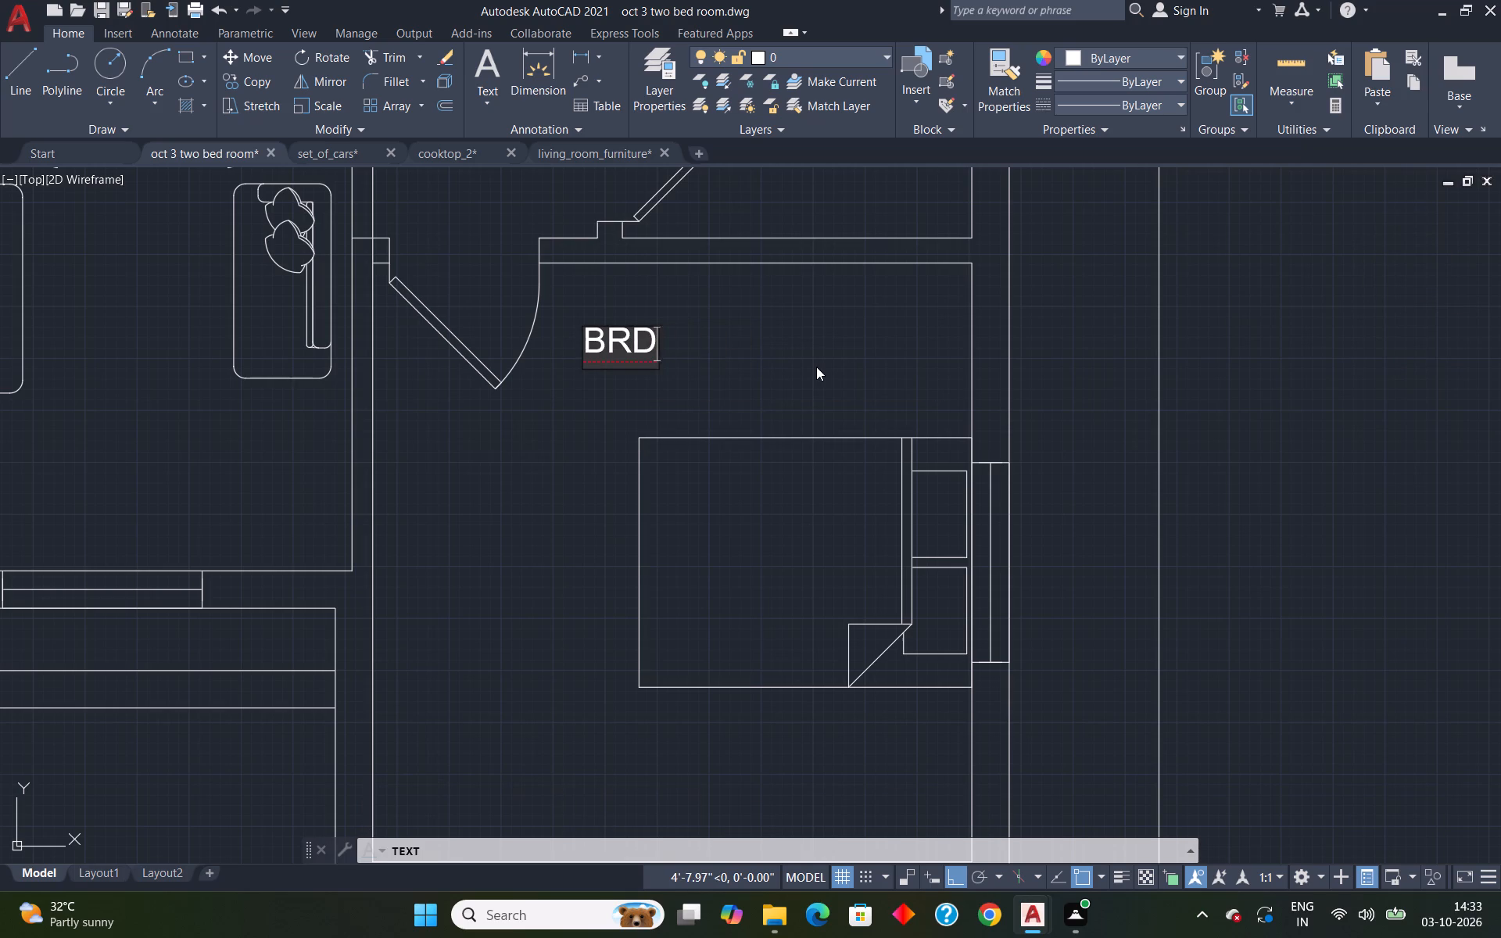
key(BackSpace)
key(BackSpace)
text(ED ROOM)
key(Return)
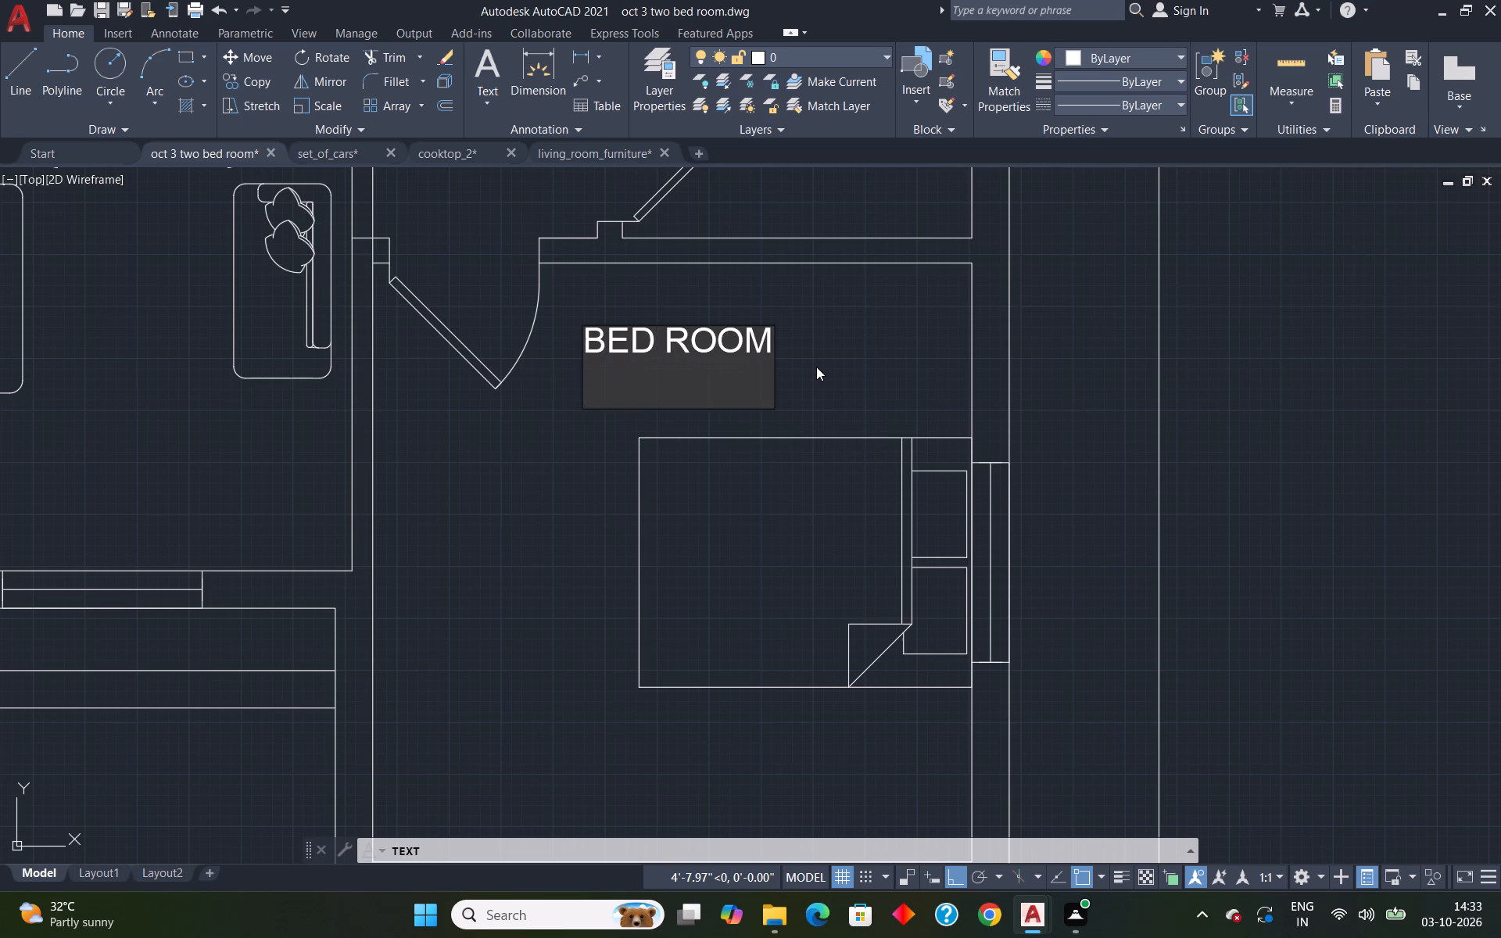
text(12')
text(X12)
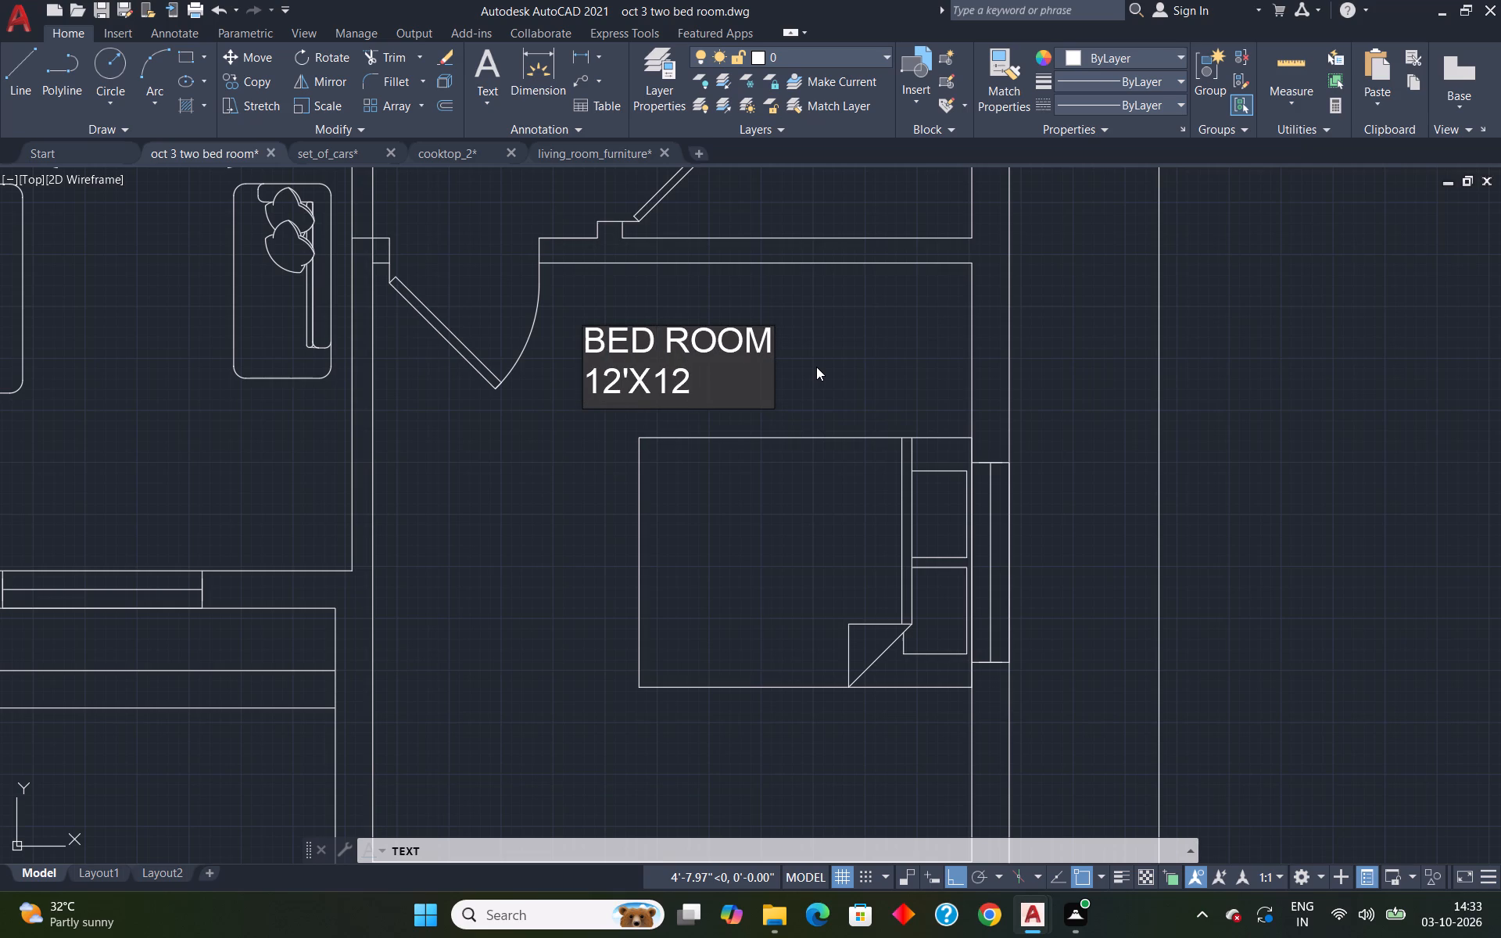
key(apostrophe)
key(Return)
key(Return)
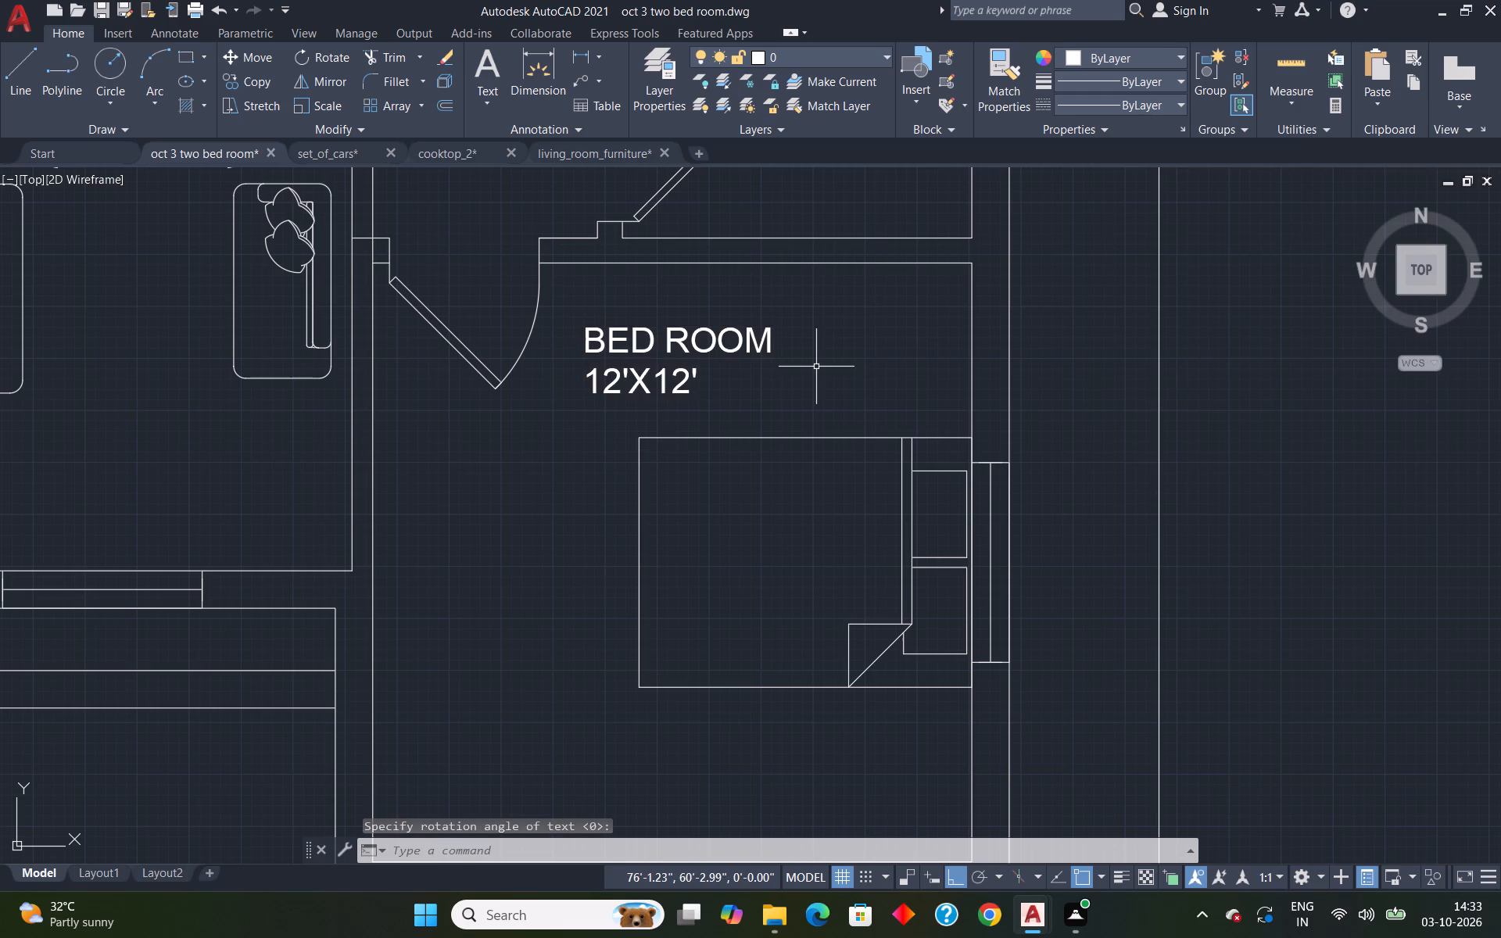
Quick-measure the interior width and depth of the front room with the day beds.
scroll(819, 358, down, 3)
scroll(834, 227, down, 1)
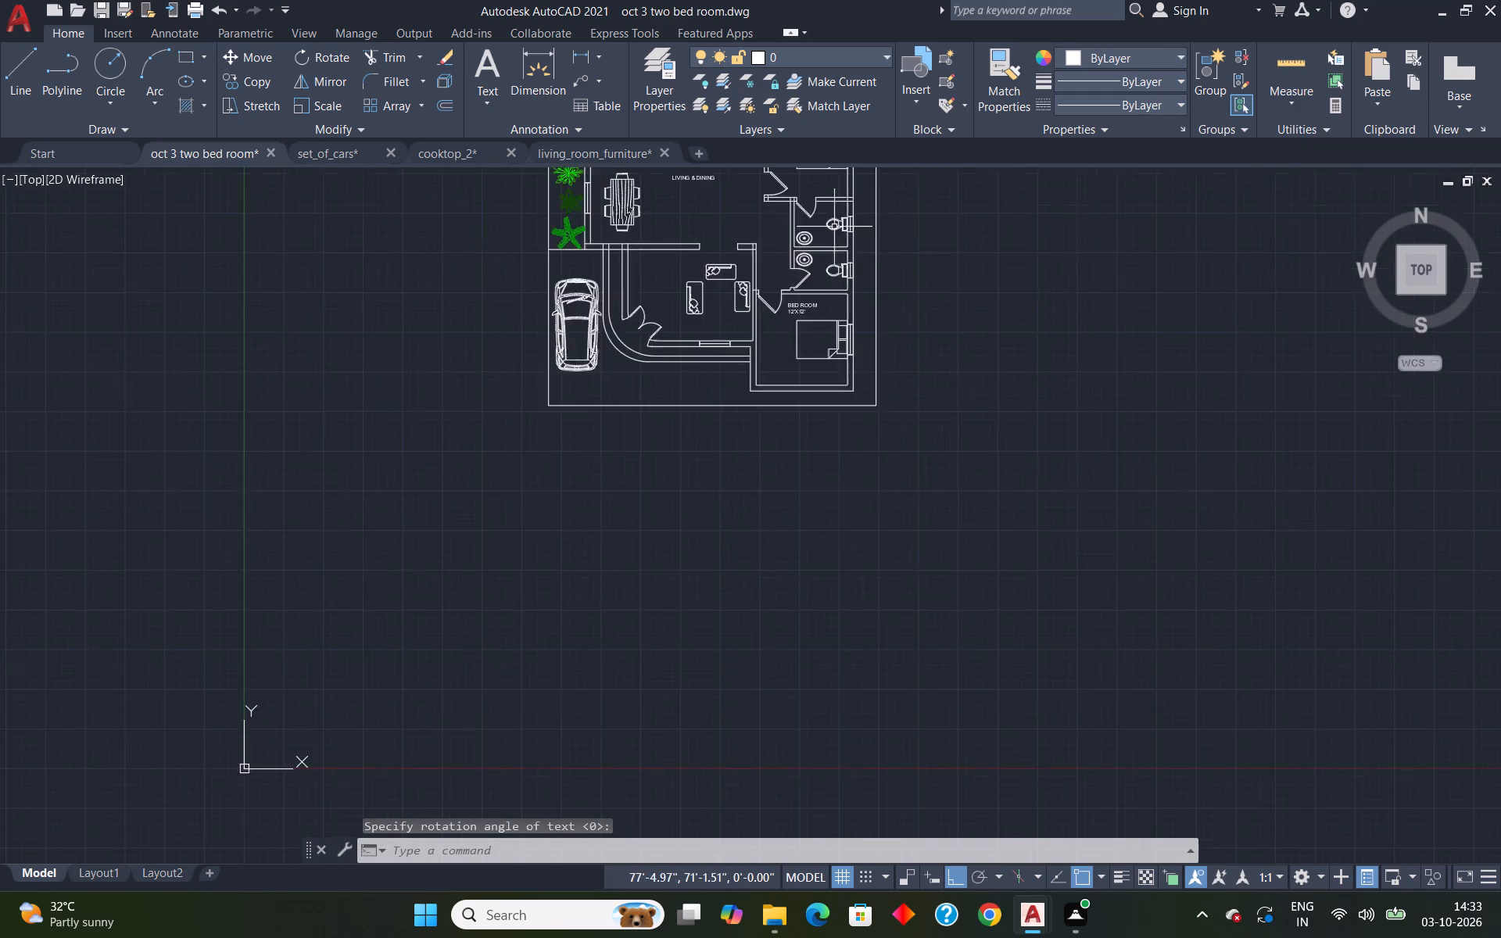
scroll(834, 227, down, 1)
scroll(845, 226, up, 4)
scroll(844, 255, down, 1)
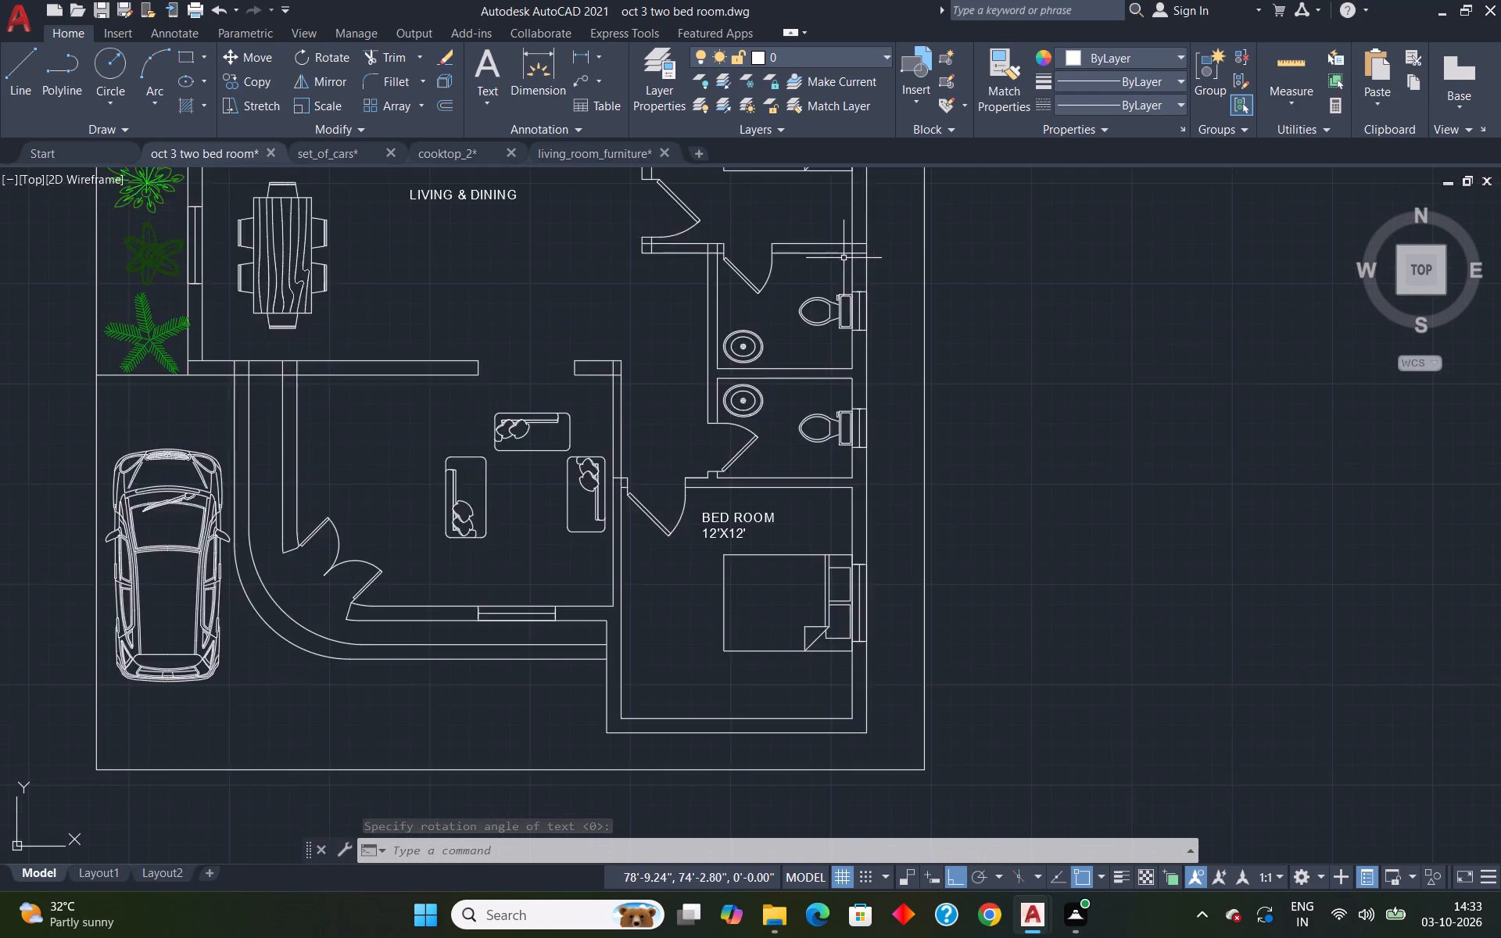
scroll(843, 258, down, 1)
scroll(734, 338, down, 1)
scroll(678, 347, up, 1)
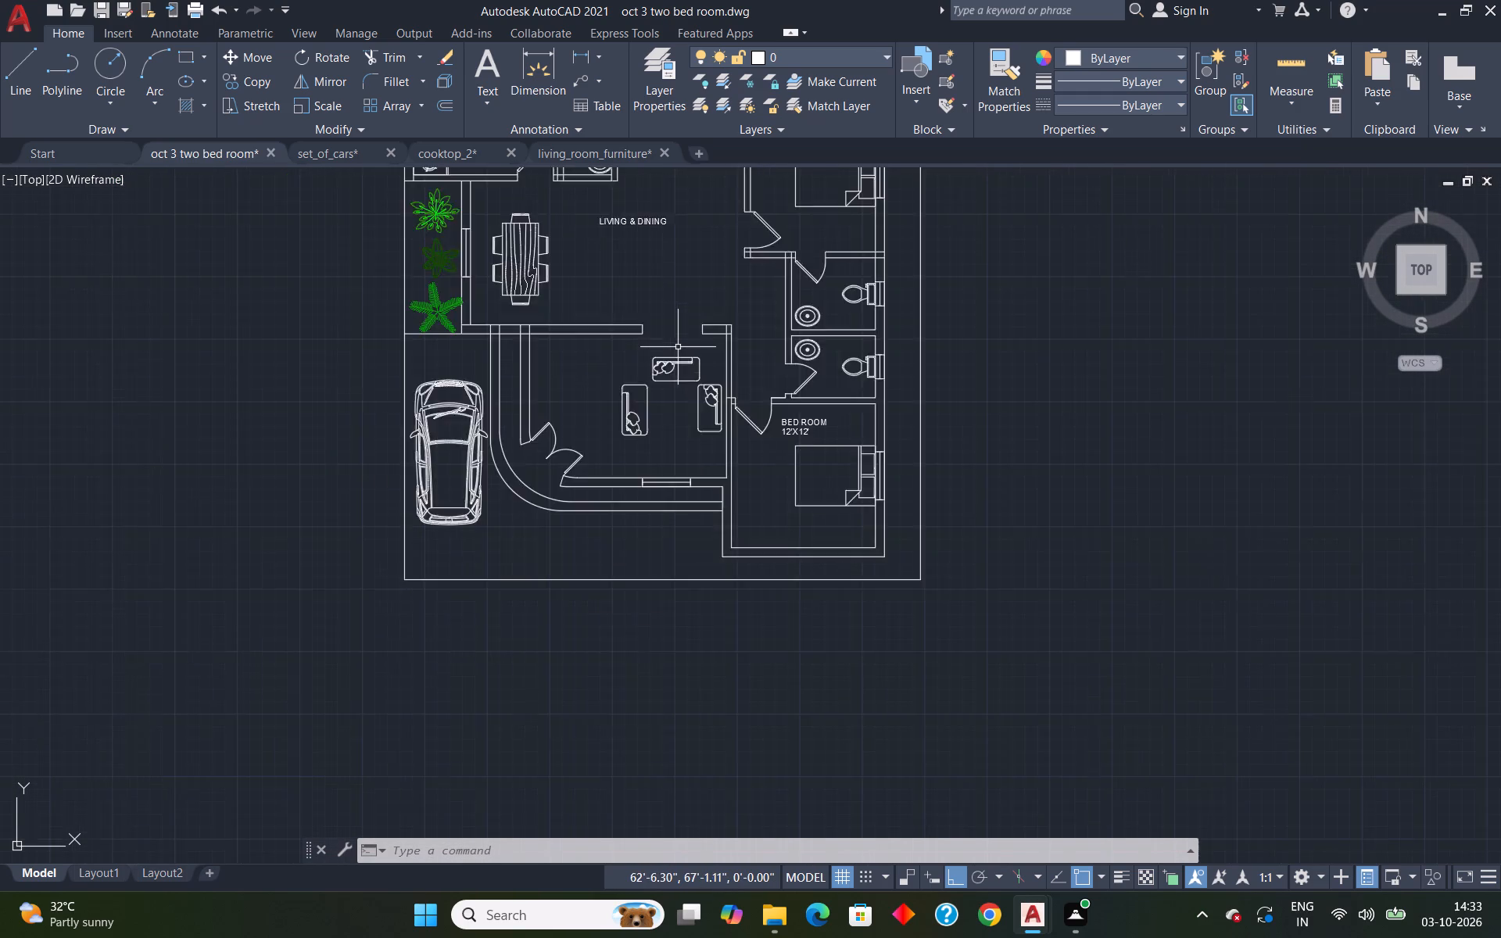
scroll(678, 347, up, 1)
click(1291, 70)
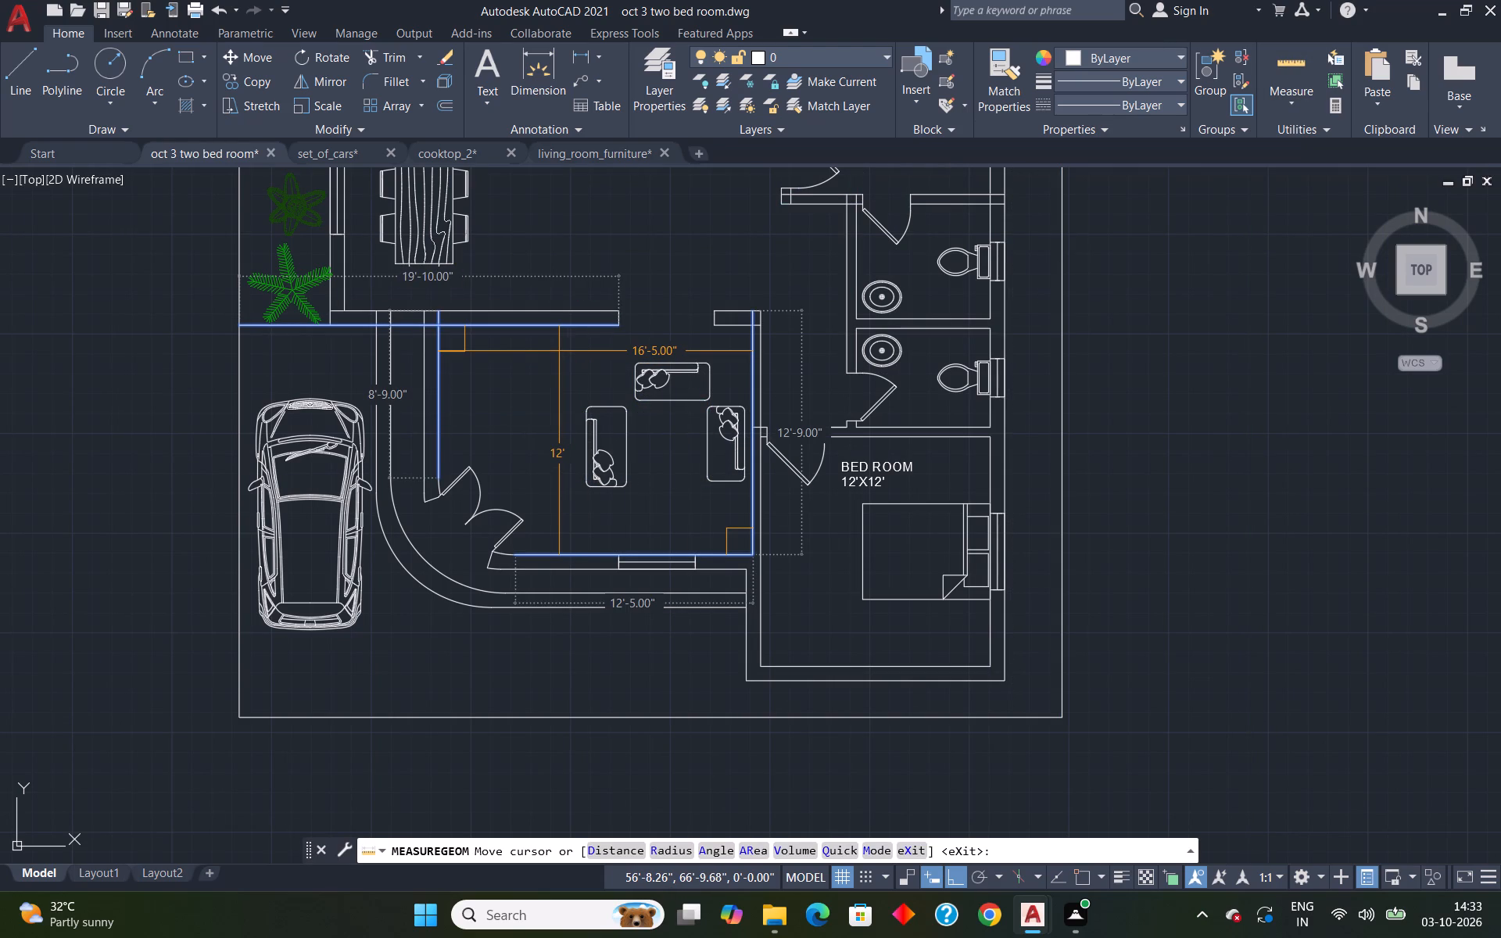
key(Escape)
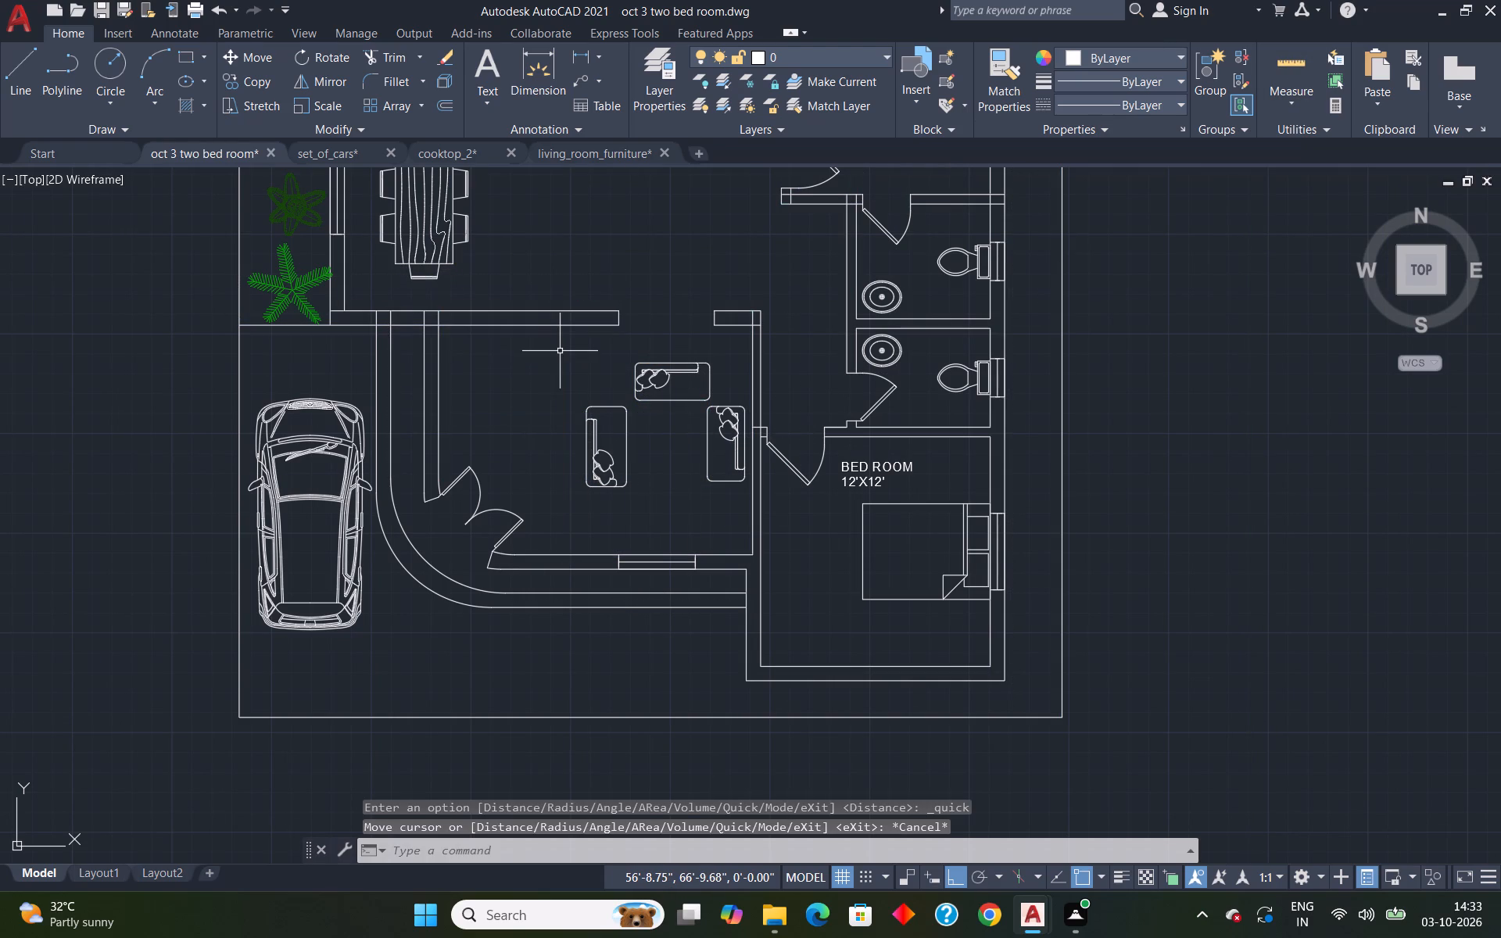
key(Escape)
Label the front room with 6" high single-line text "LOUNGE" over "16'5"X12'", at 0° rotation, in its northwest corner.
text(DT)
key(Return)
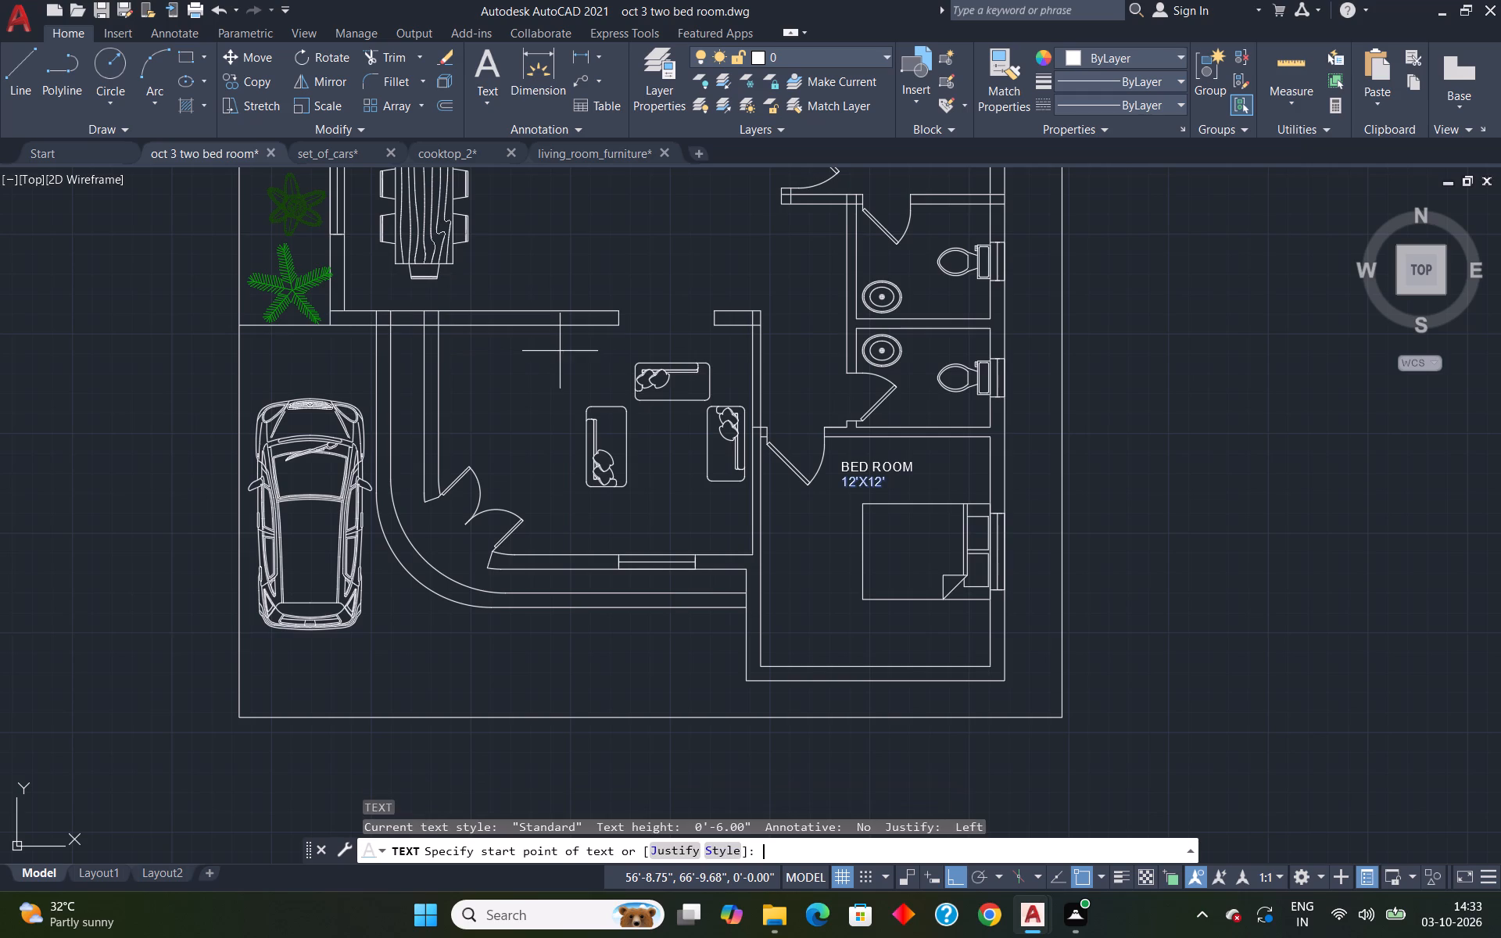
click(455, 371)
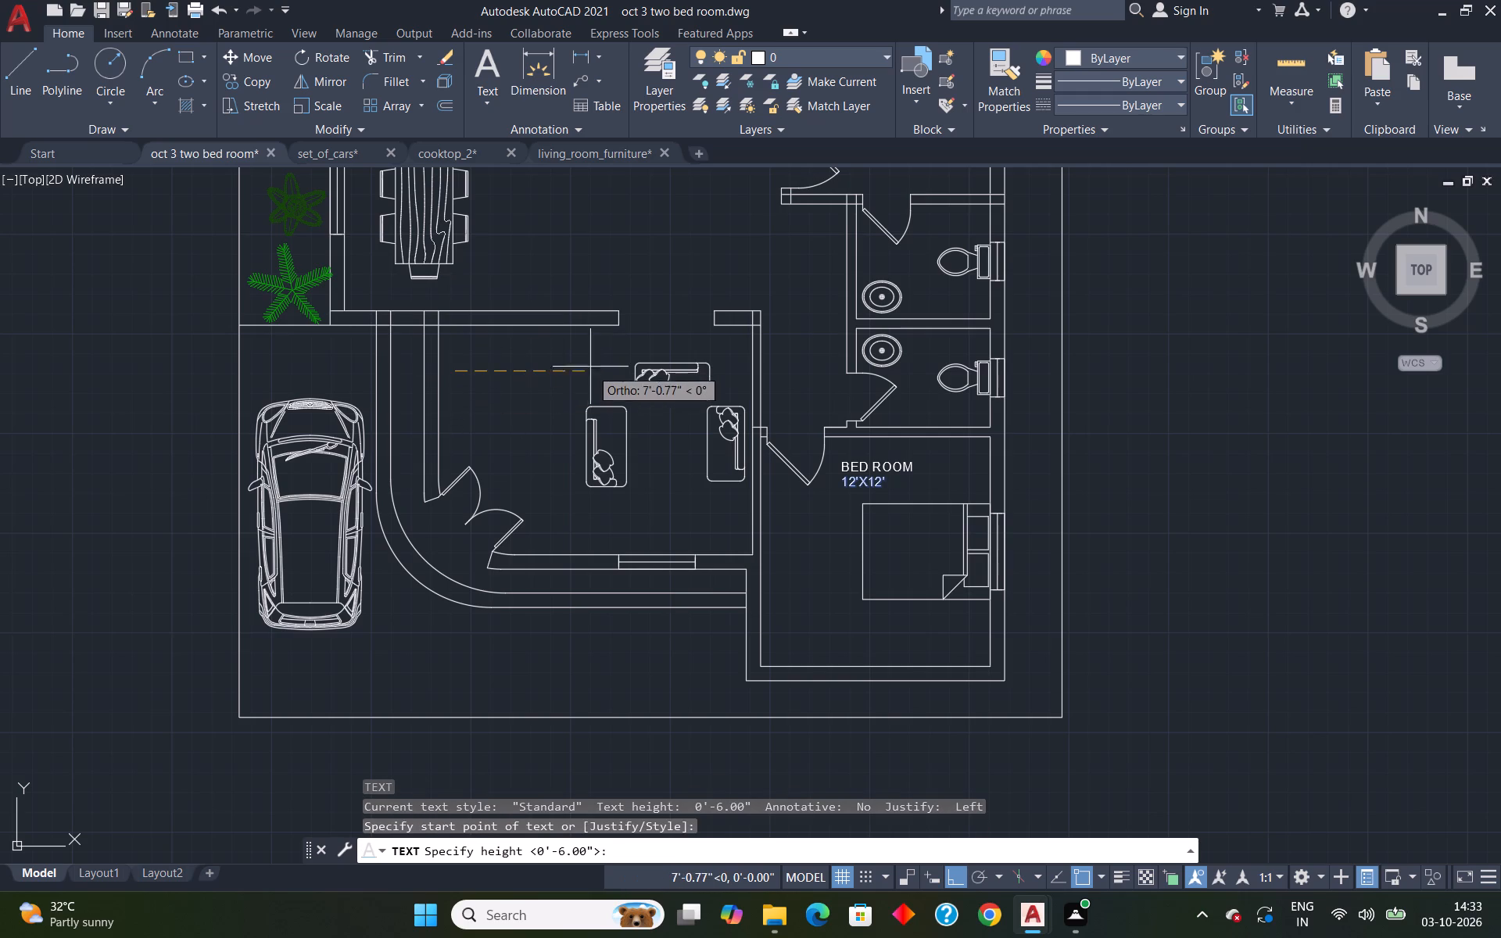
key(Return)
key(Return)
text(LOUN)
text(GE)
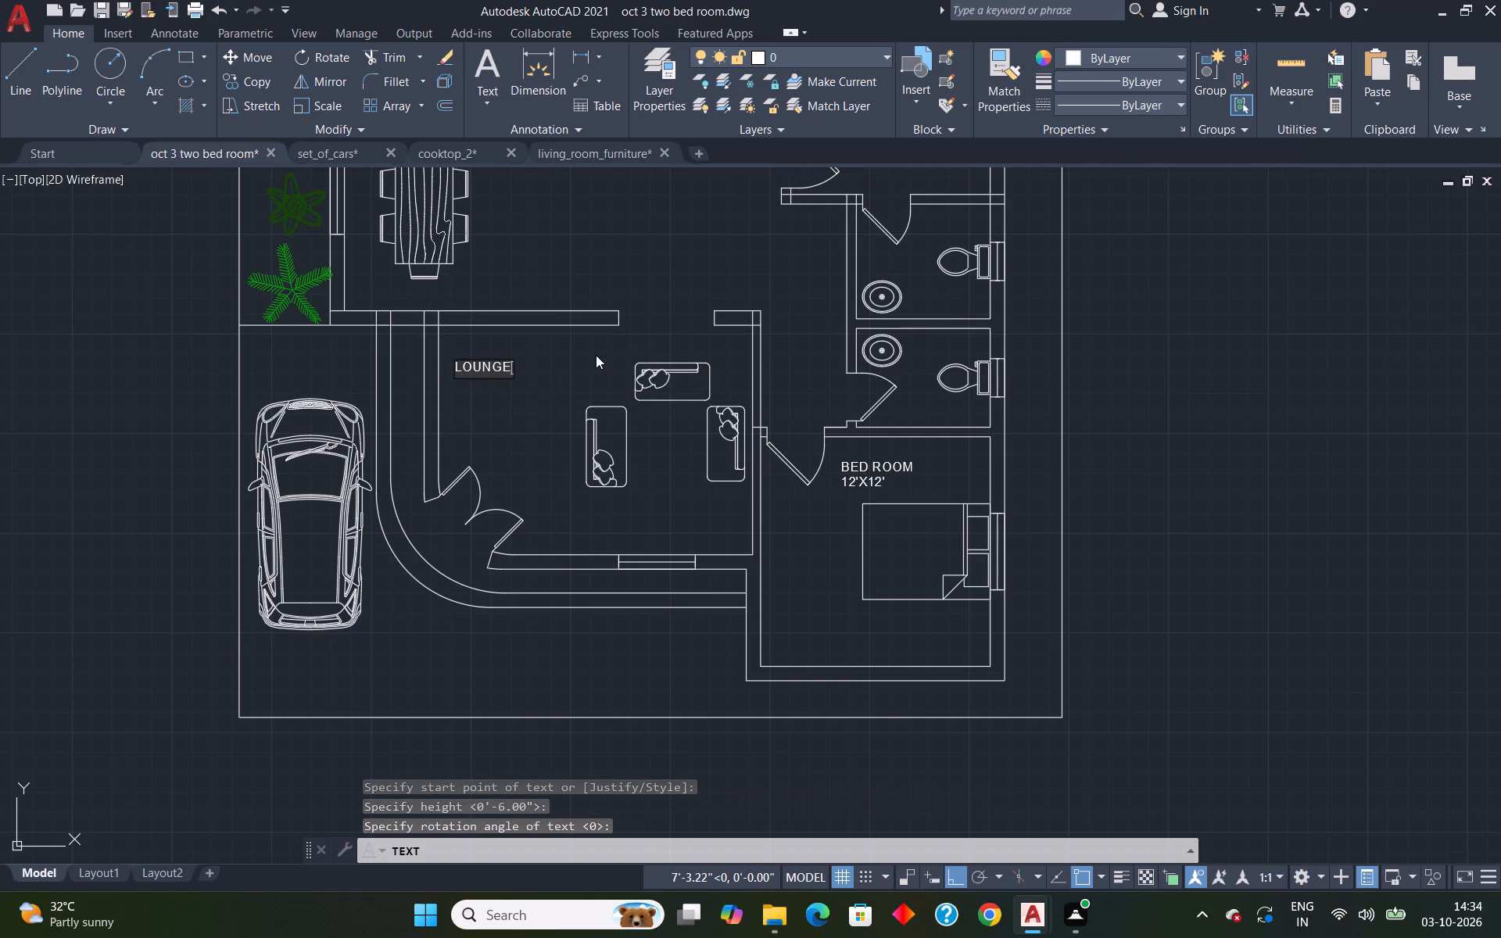
key(Return)
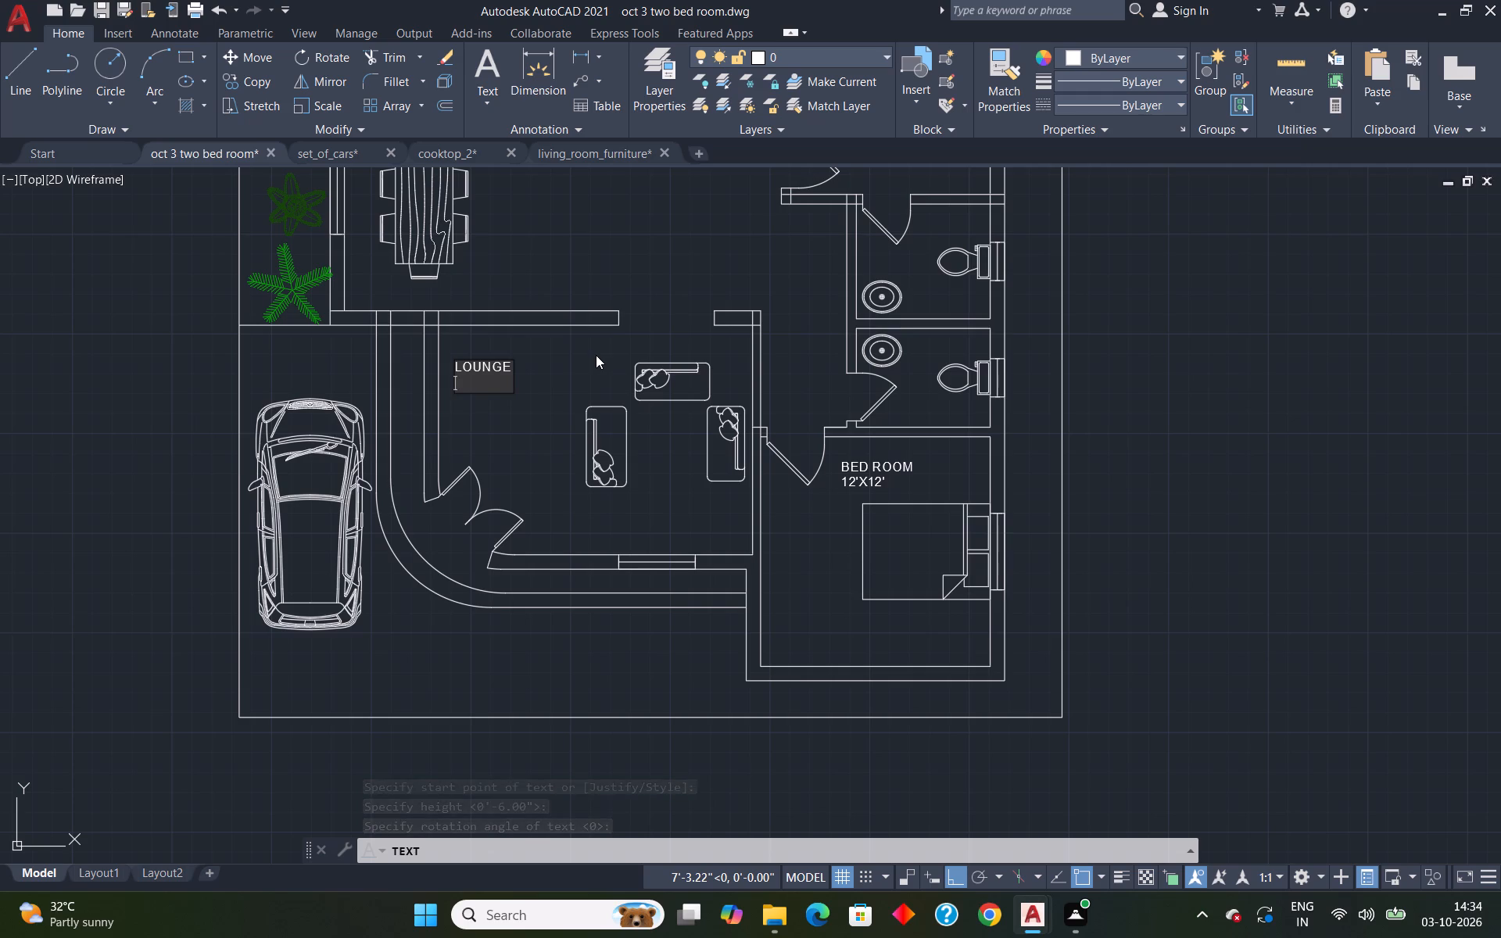
text(16)
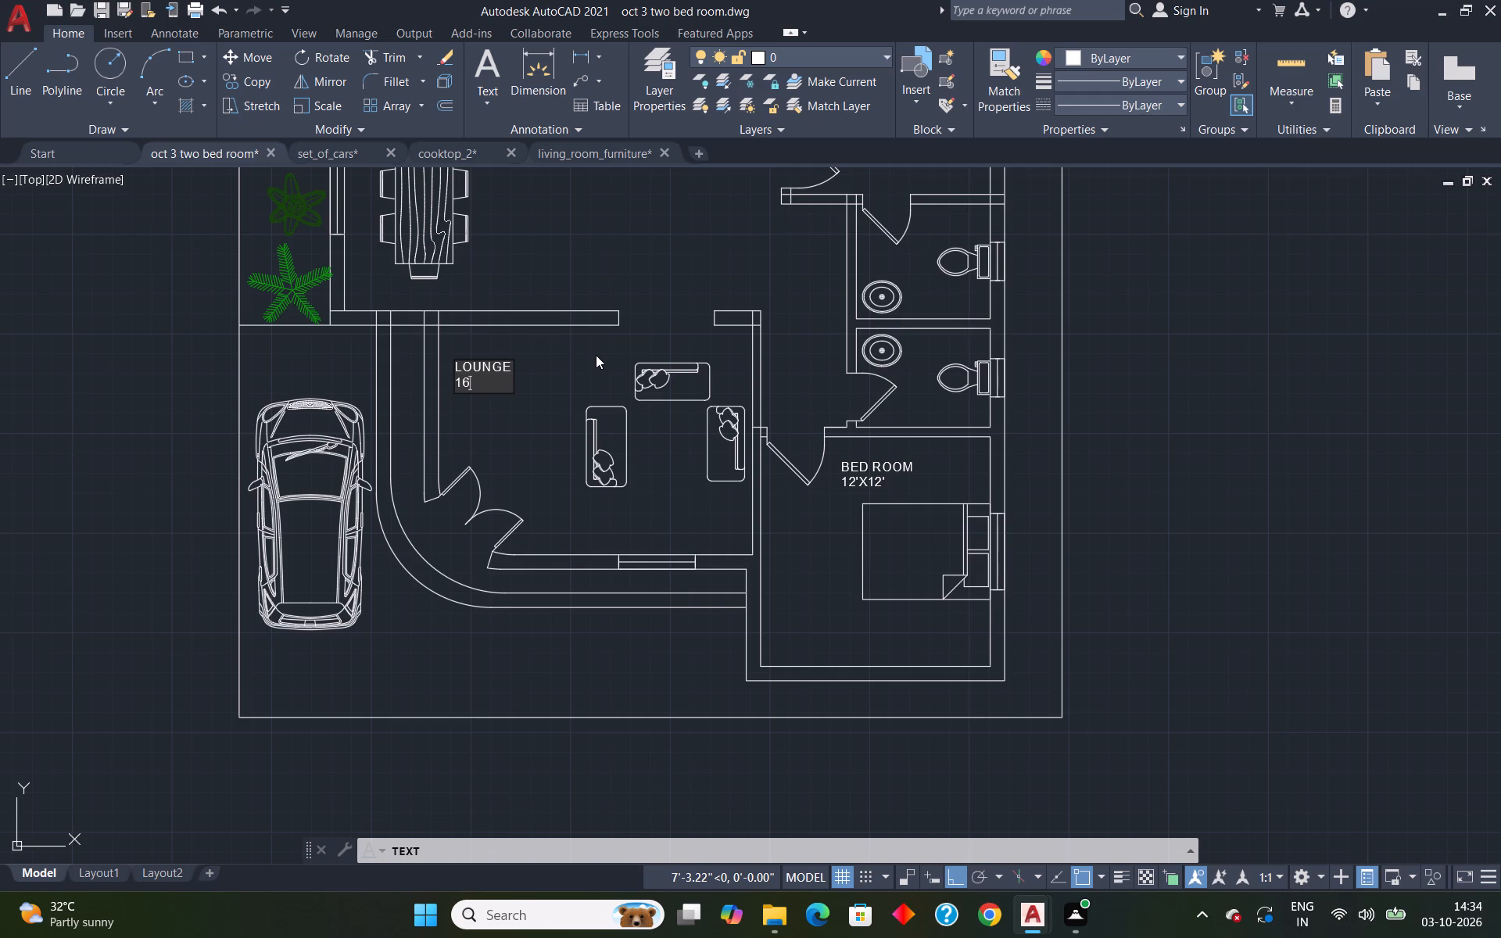
text('5)
key(shift+quotedbl)
text(X12')
key(Return)
key(Return)
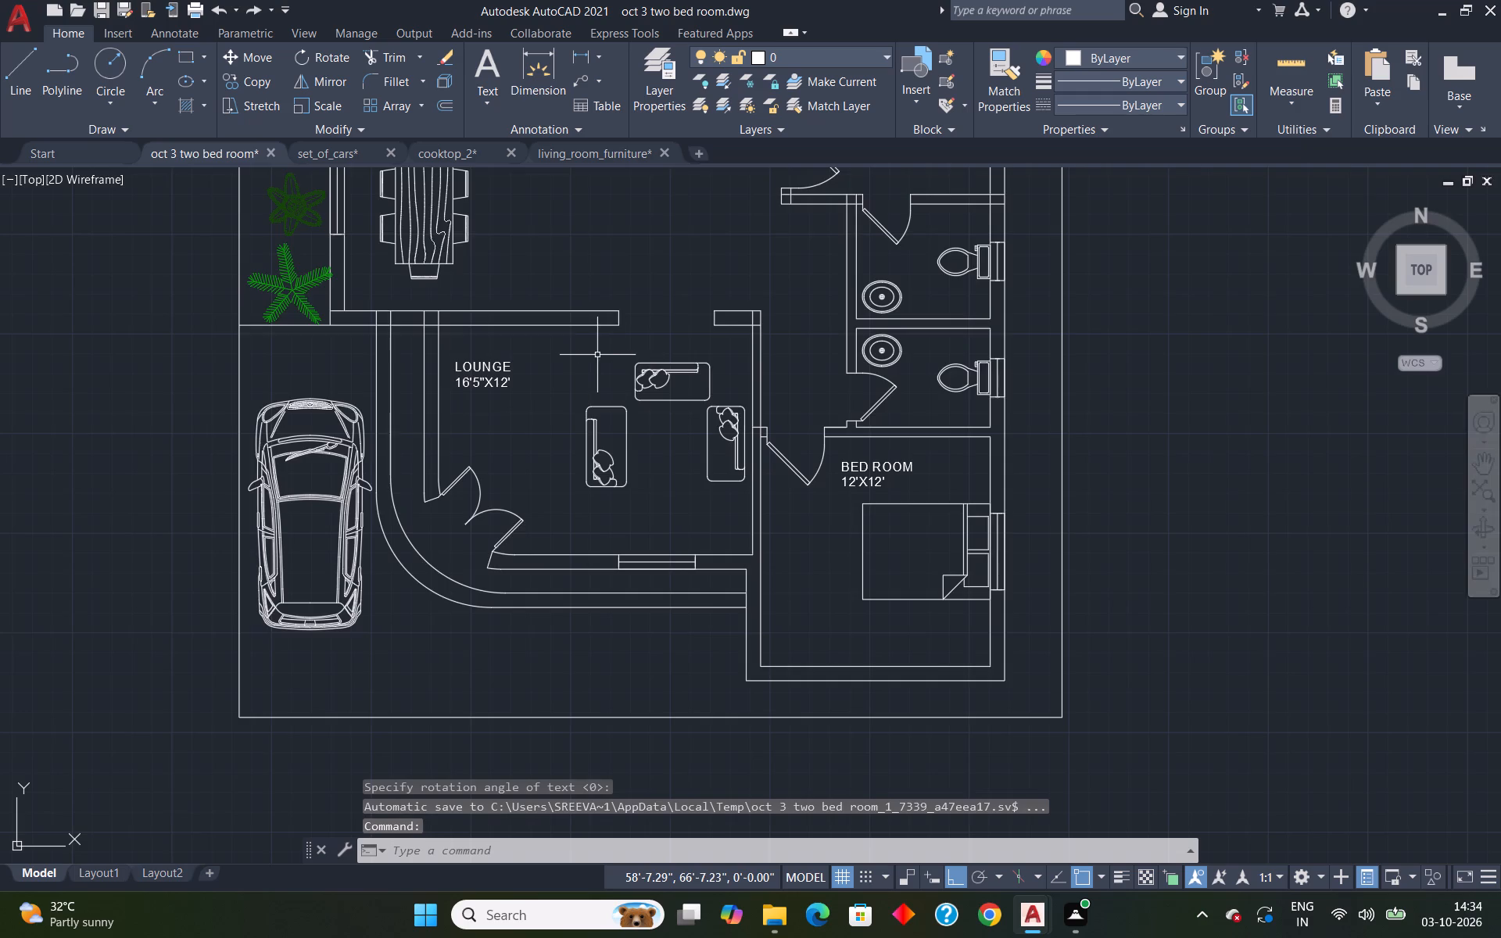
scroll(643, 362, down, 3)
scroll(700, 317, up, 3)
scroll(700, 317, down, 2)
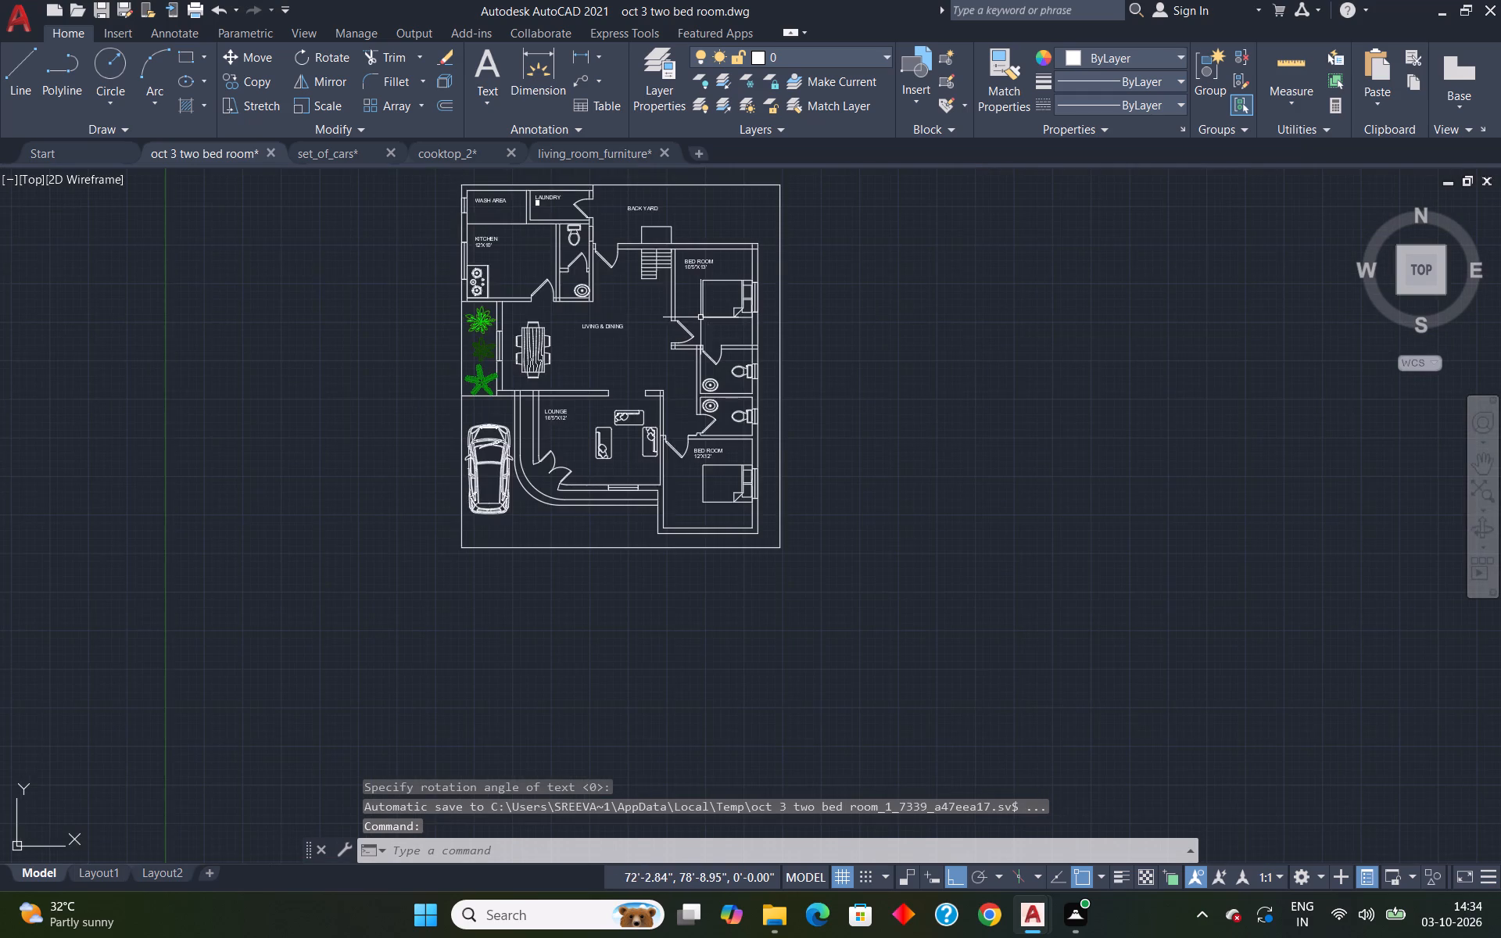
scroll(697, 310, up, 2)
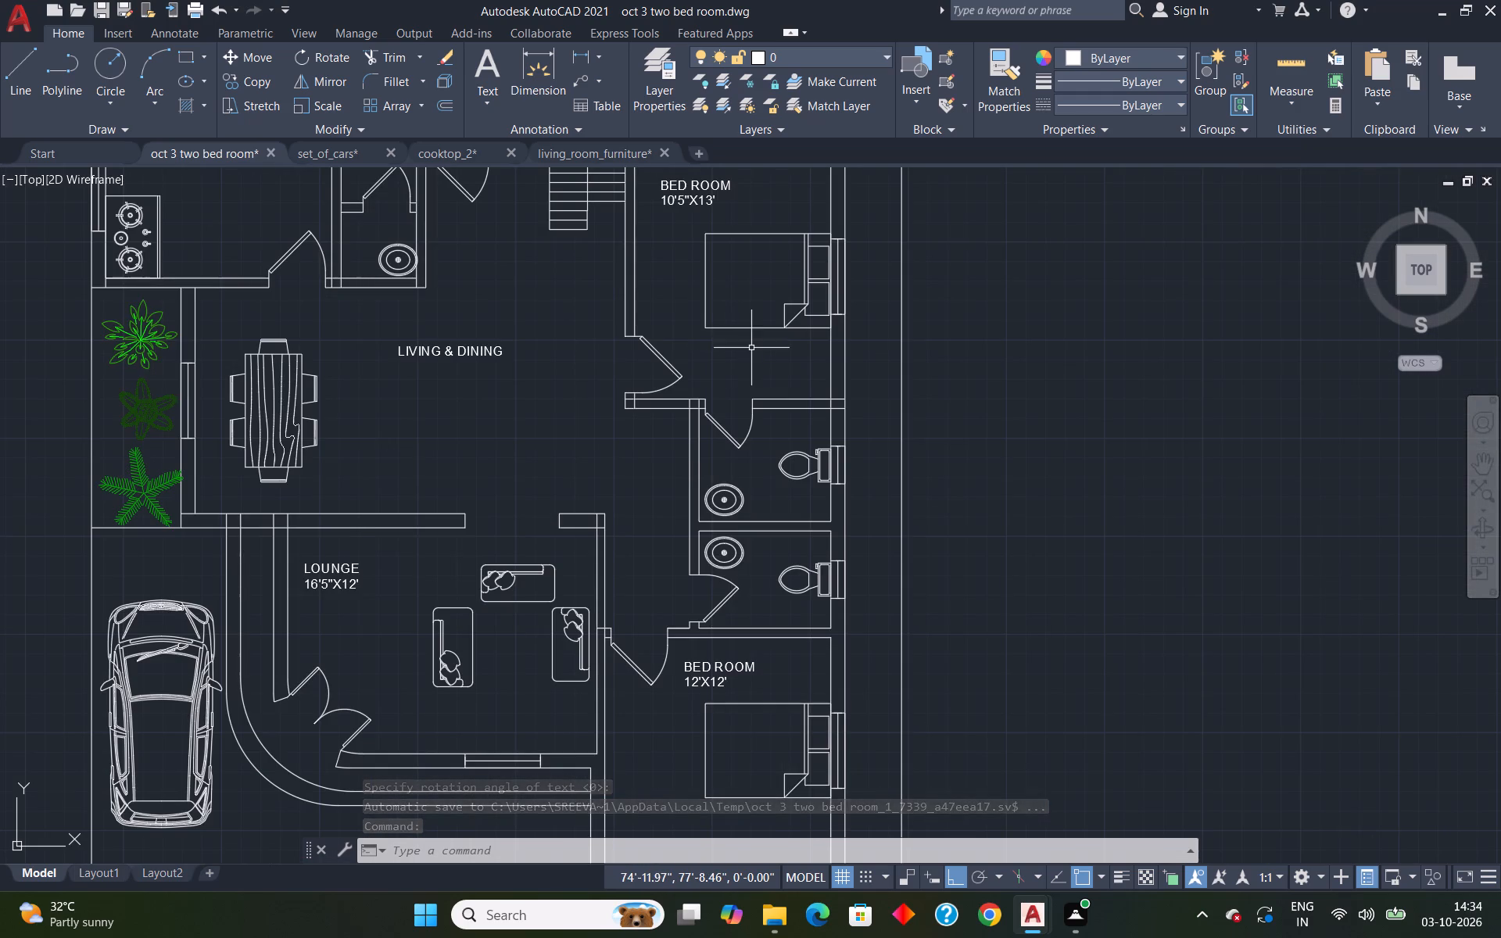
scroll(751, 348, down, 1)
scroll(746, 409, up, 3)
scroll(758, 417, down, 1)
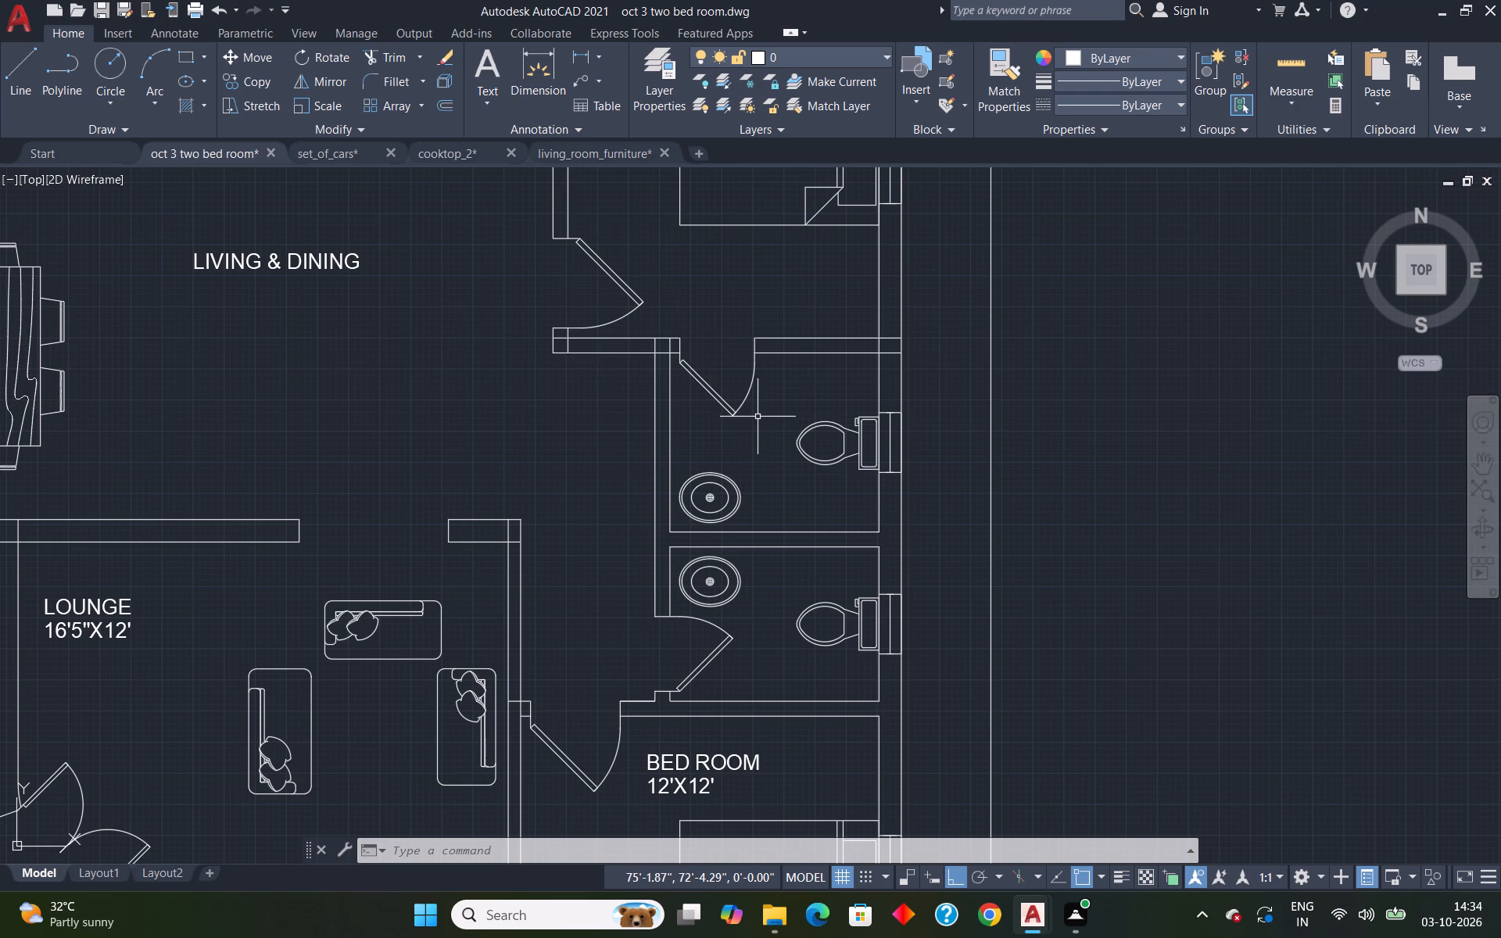
Label the toilet beside the kitchen "T/B" in 6" high single-line text at 0° rotation, just below the WC.
scroll(813, 485, down, 4)
scroll(717, 408, up, 5)
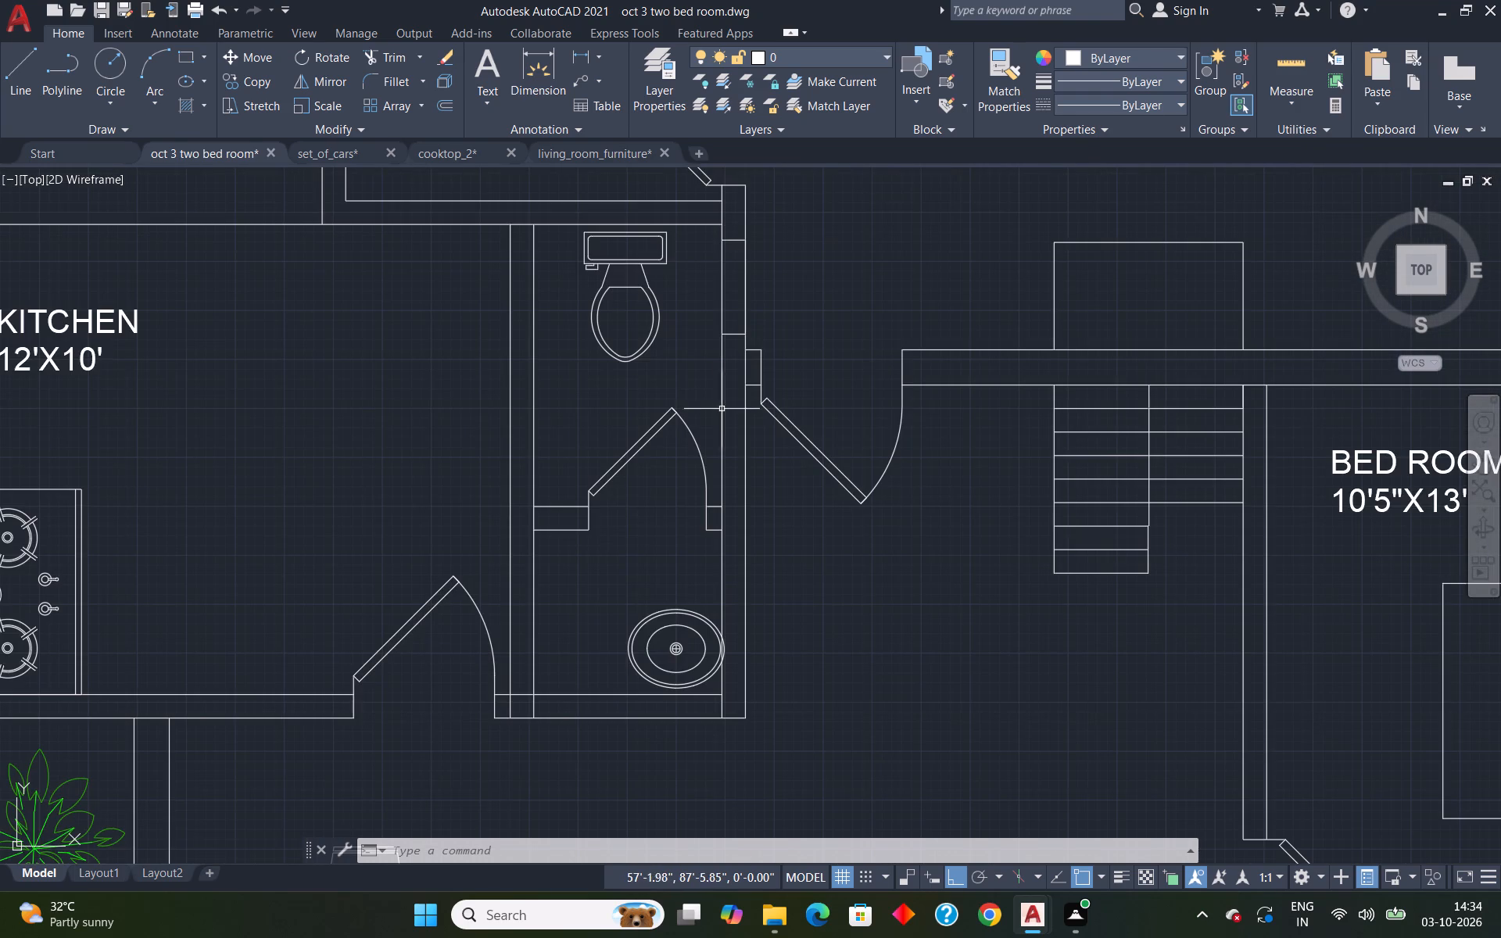
key(space)
click(565, 399)
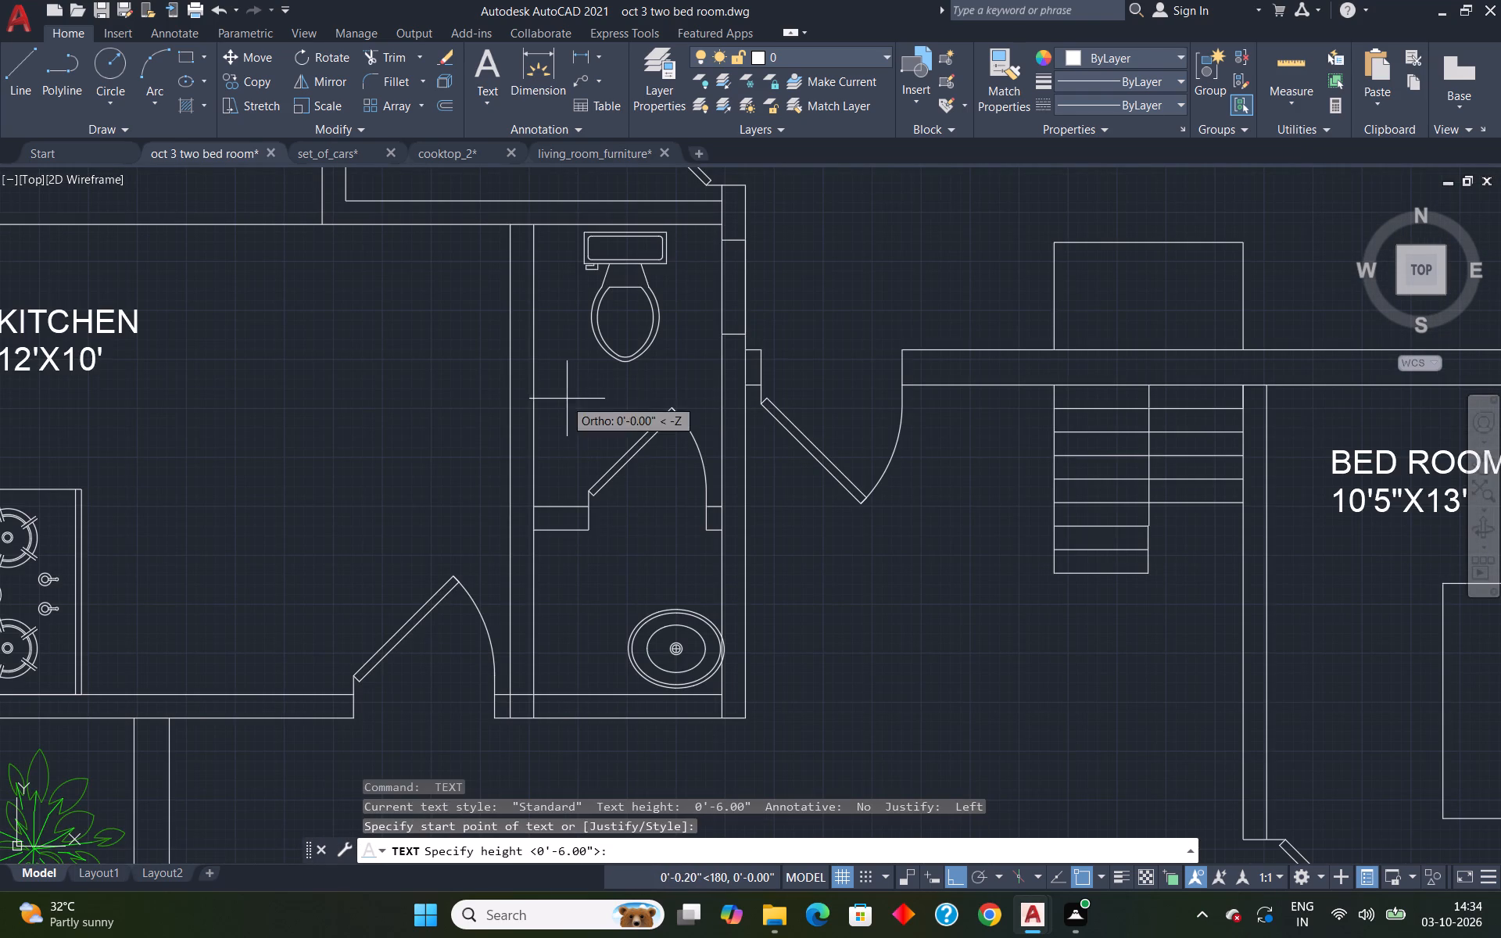
key(Return)
key(Return)
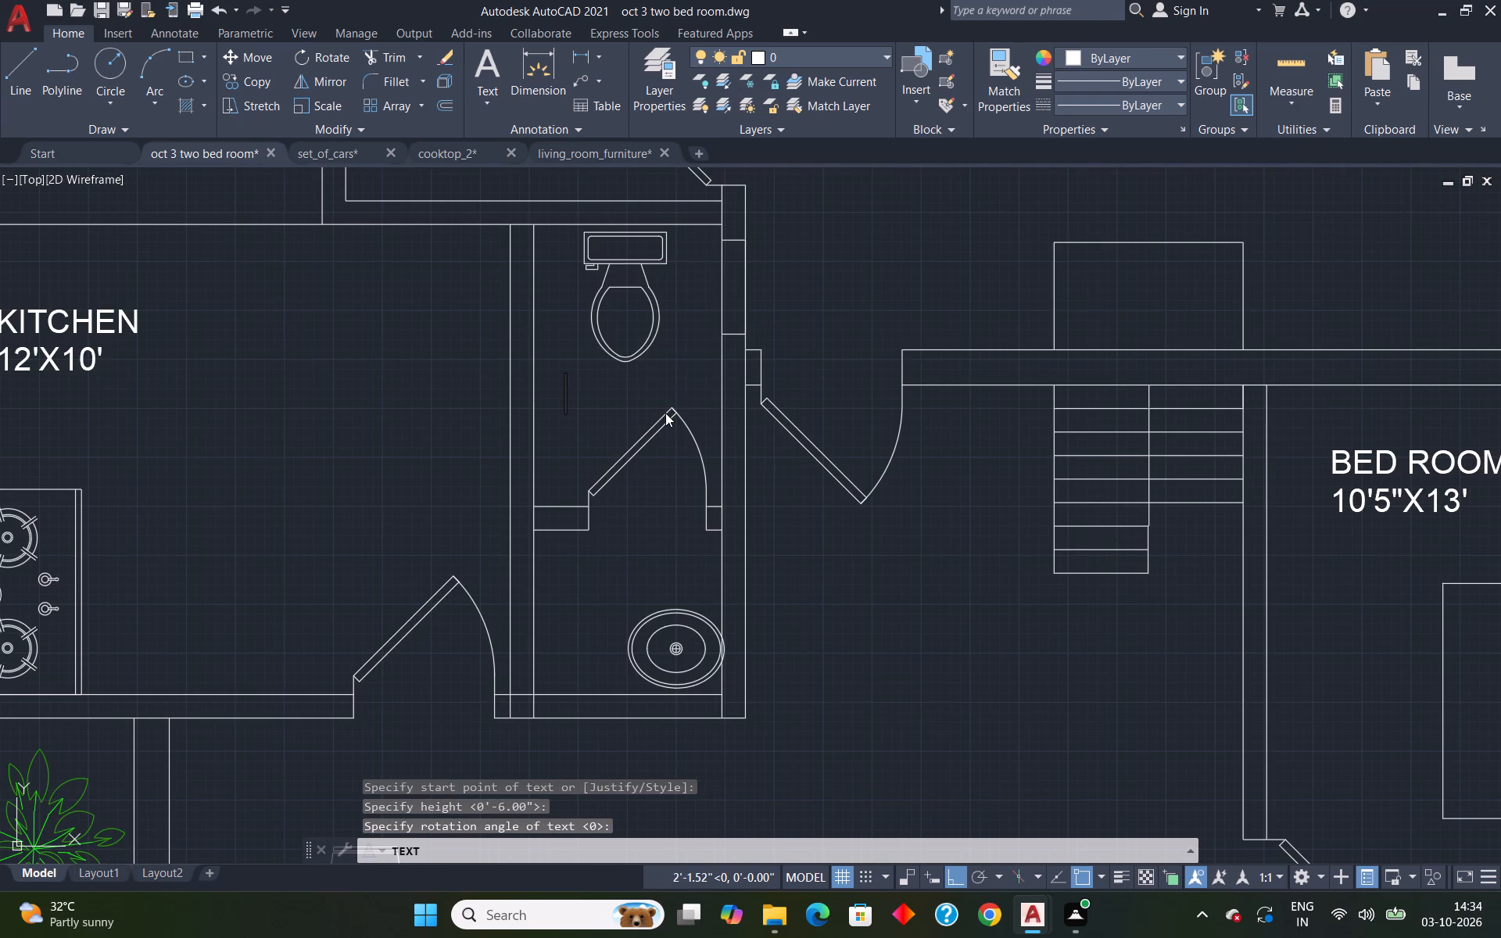
key(t)
key(slash)
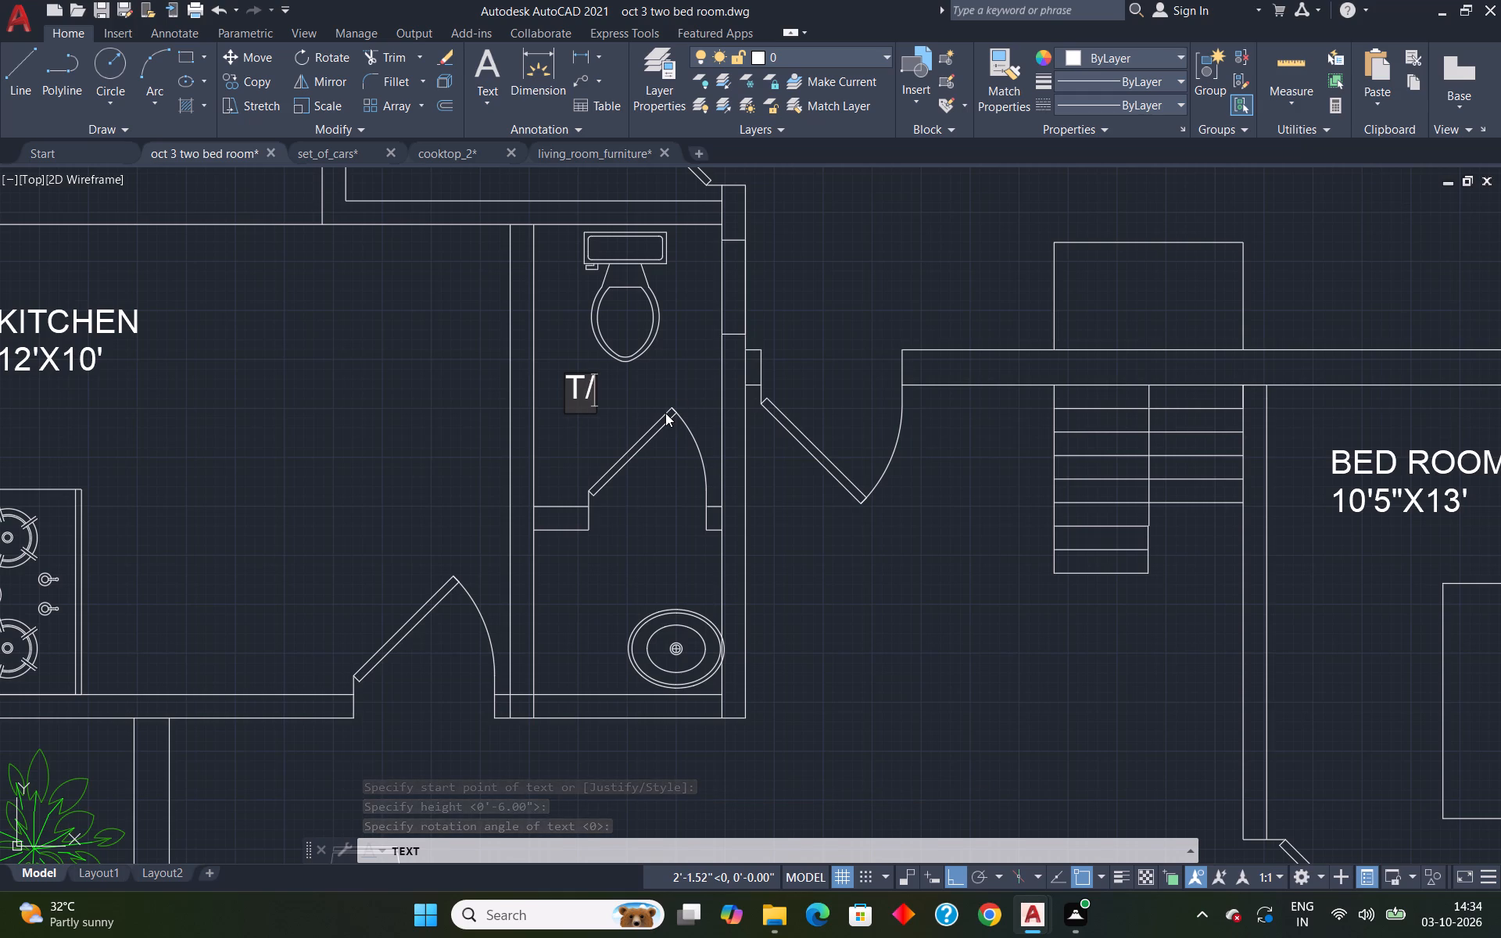
key(b)
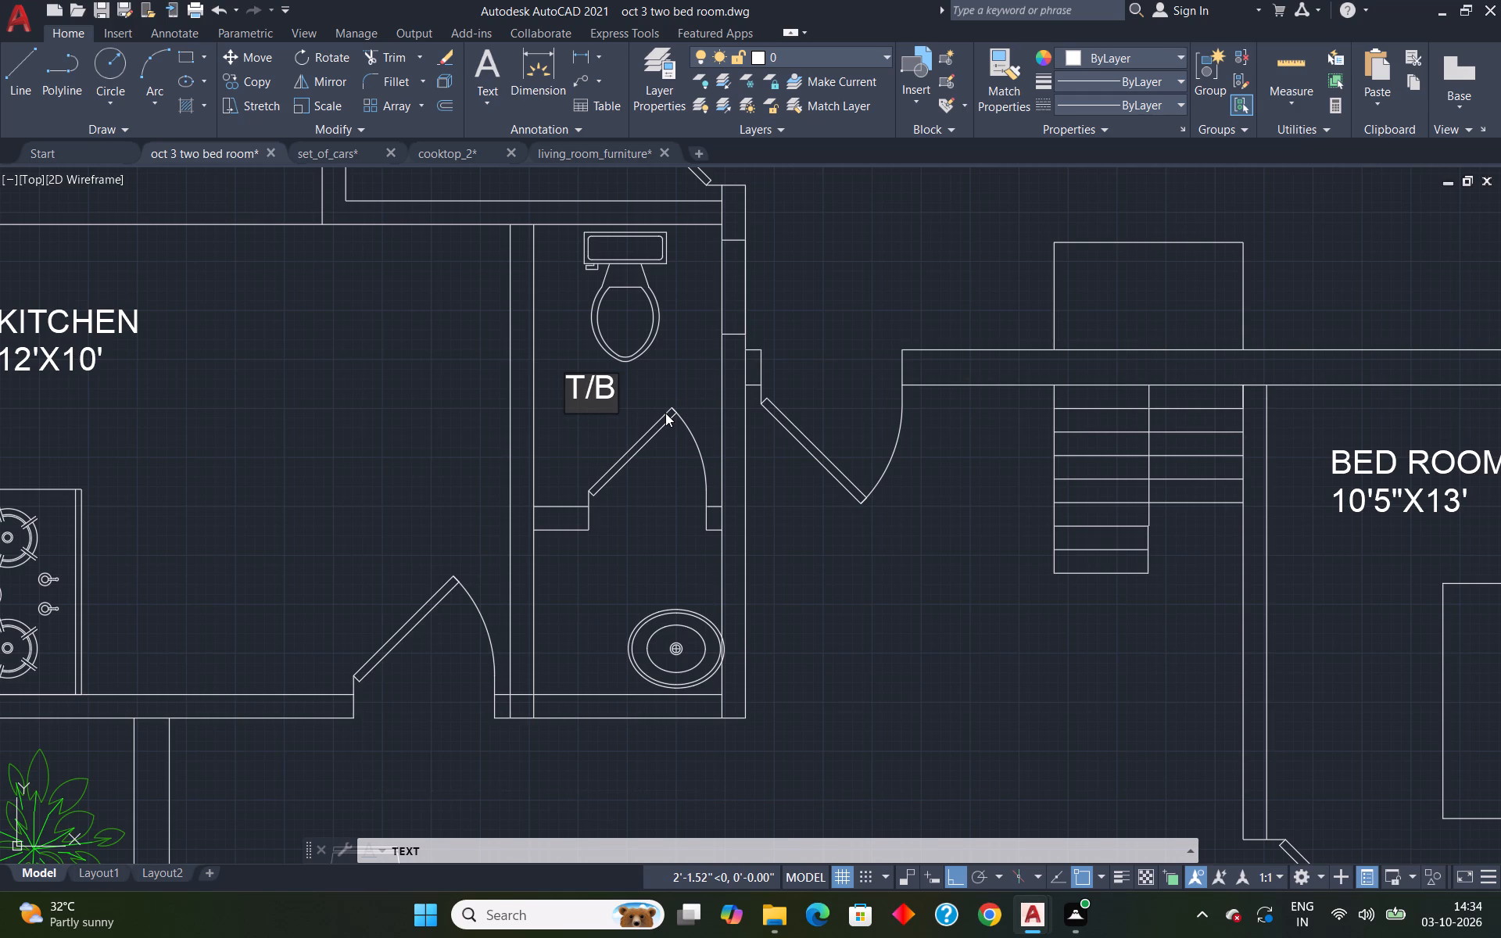
key(Return)
key(Return)
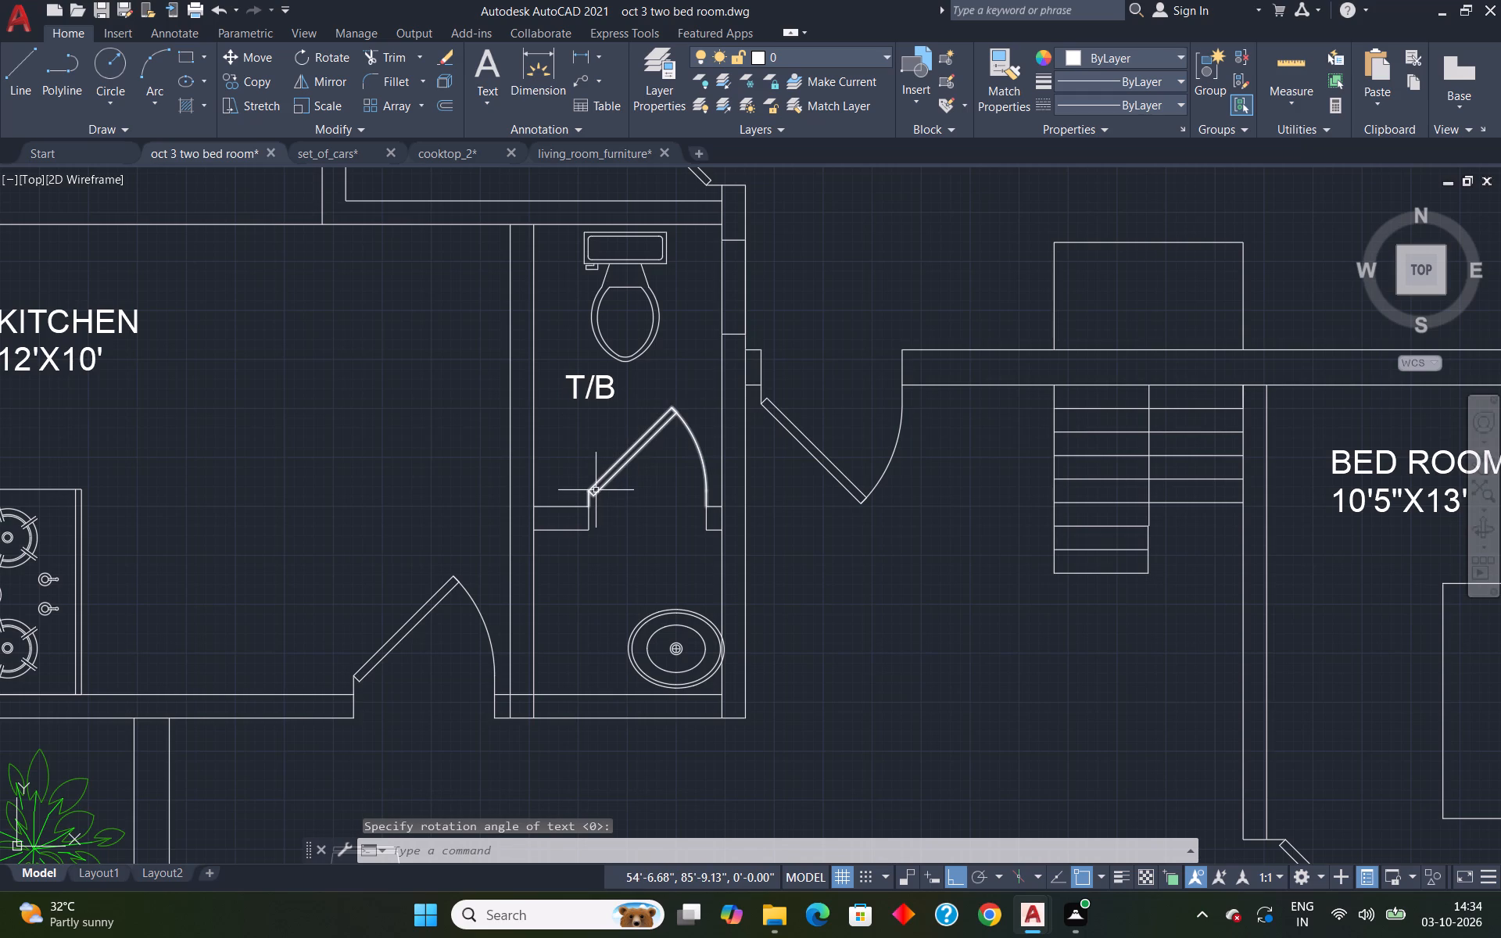
Outline a 2'6" opening with lines across the wash basin area's east wall, starting 4" south of the toilet partition.
scroll(596, 496, down, 4)
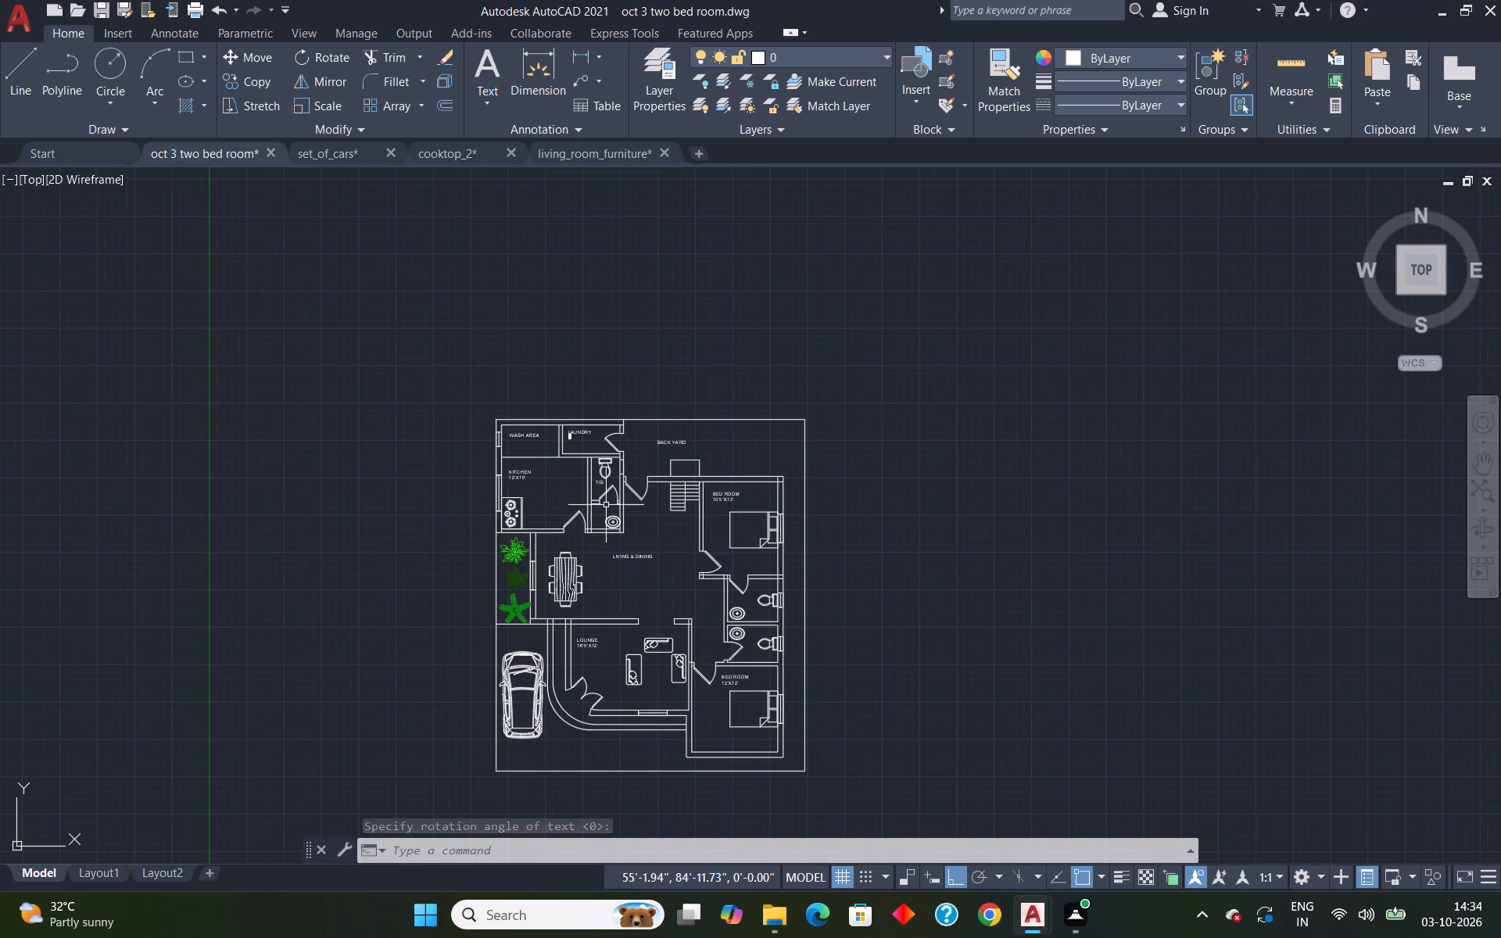
scroll(663, 639, down, 2)
scroll(639, 596, up, 4)
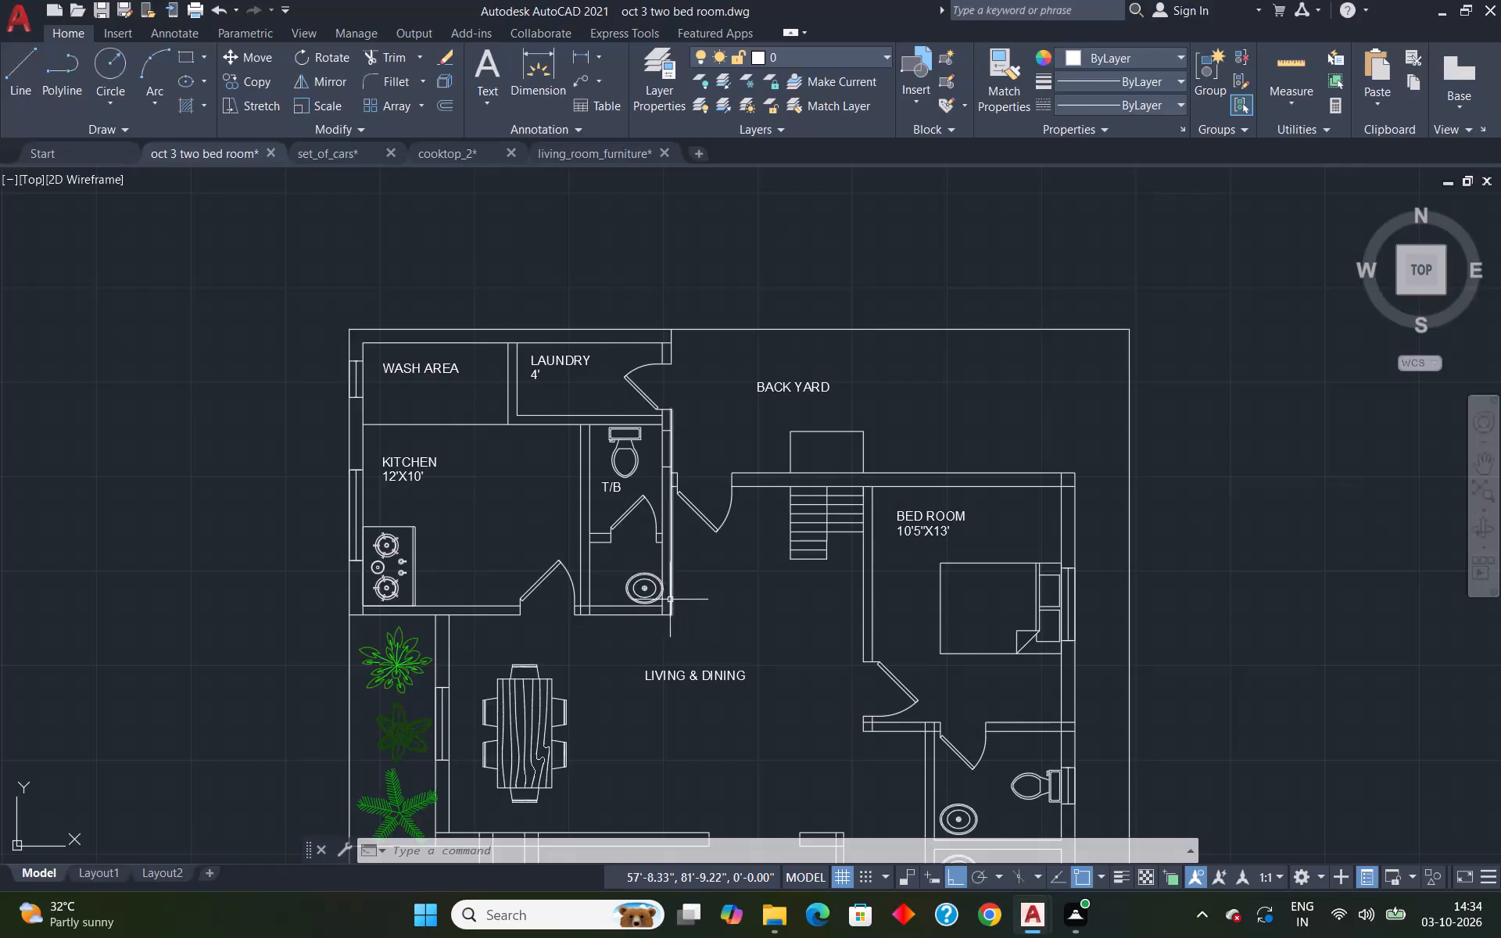
scroll(670, 578, up, 3)
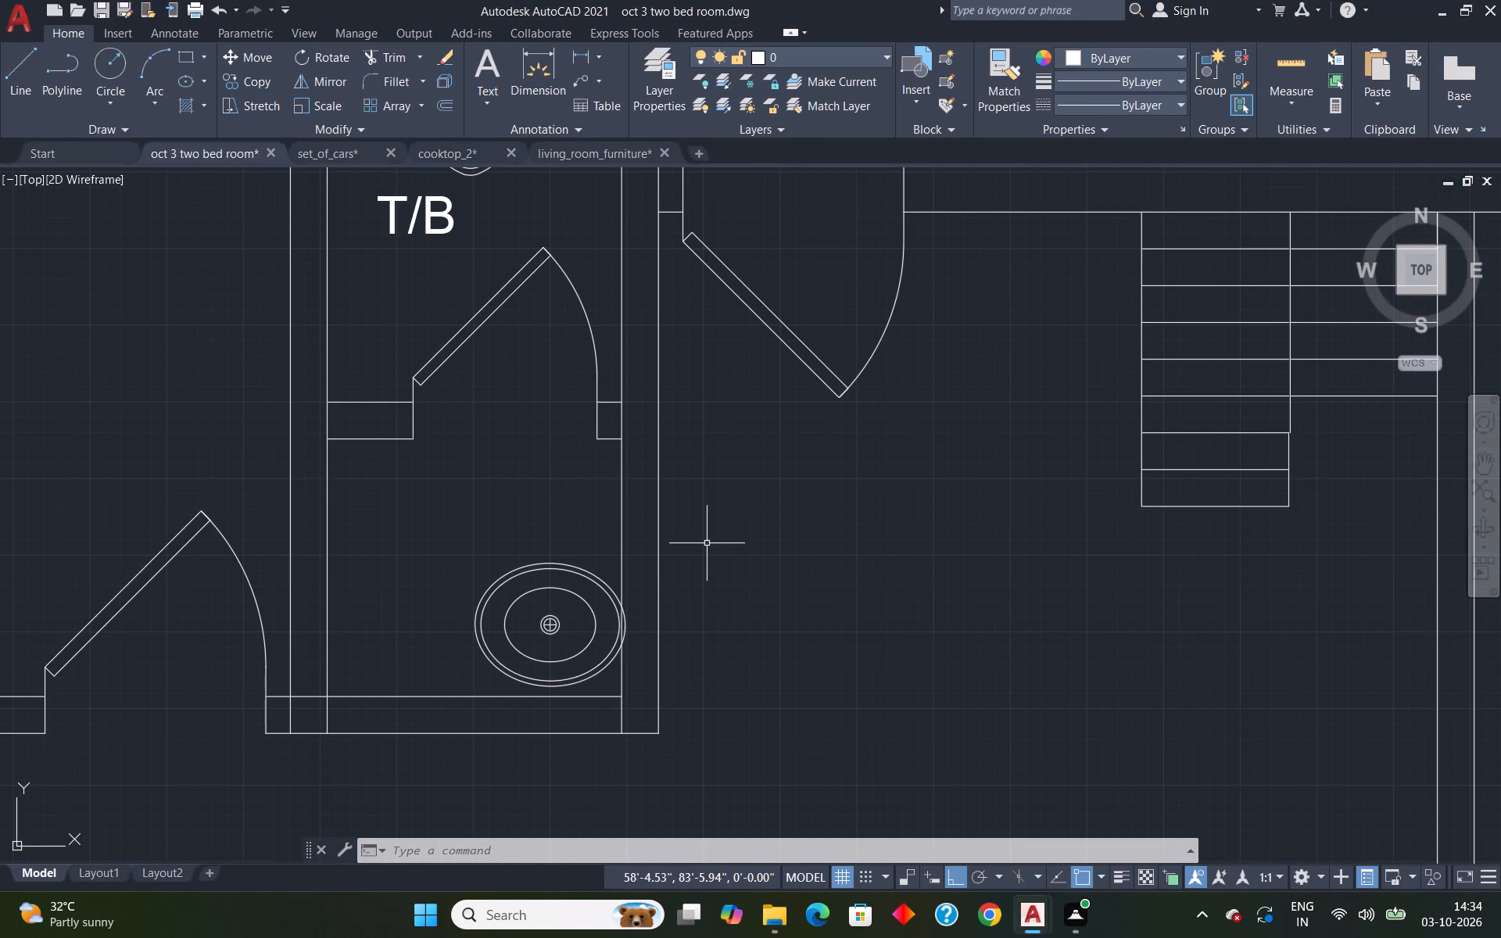
key(l)
key(Return)
text(TK)
key(Return)
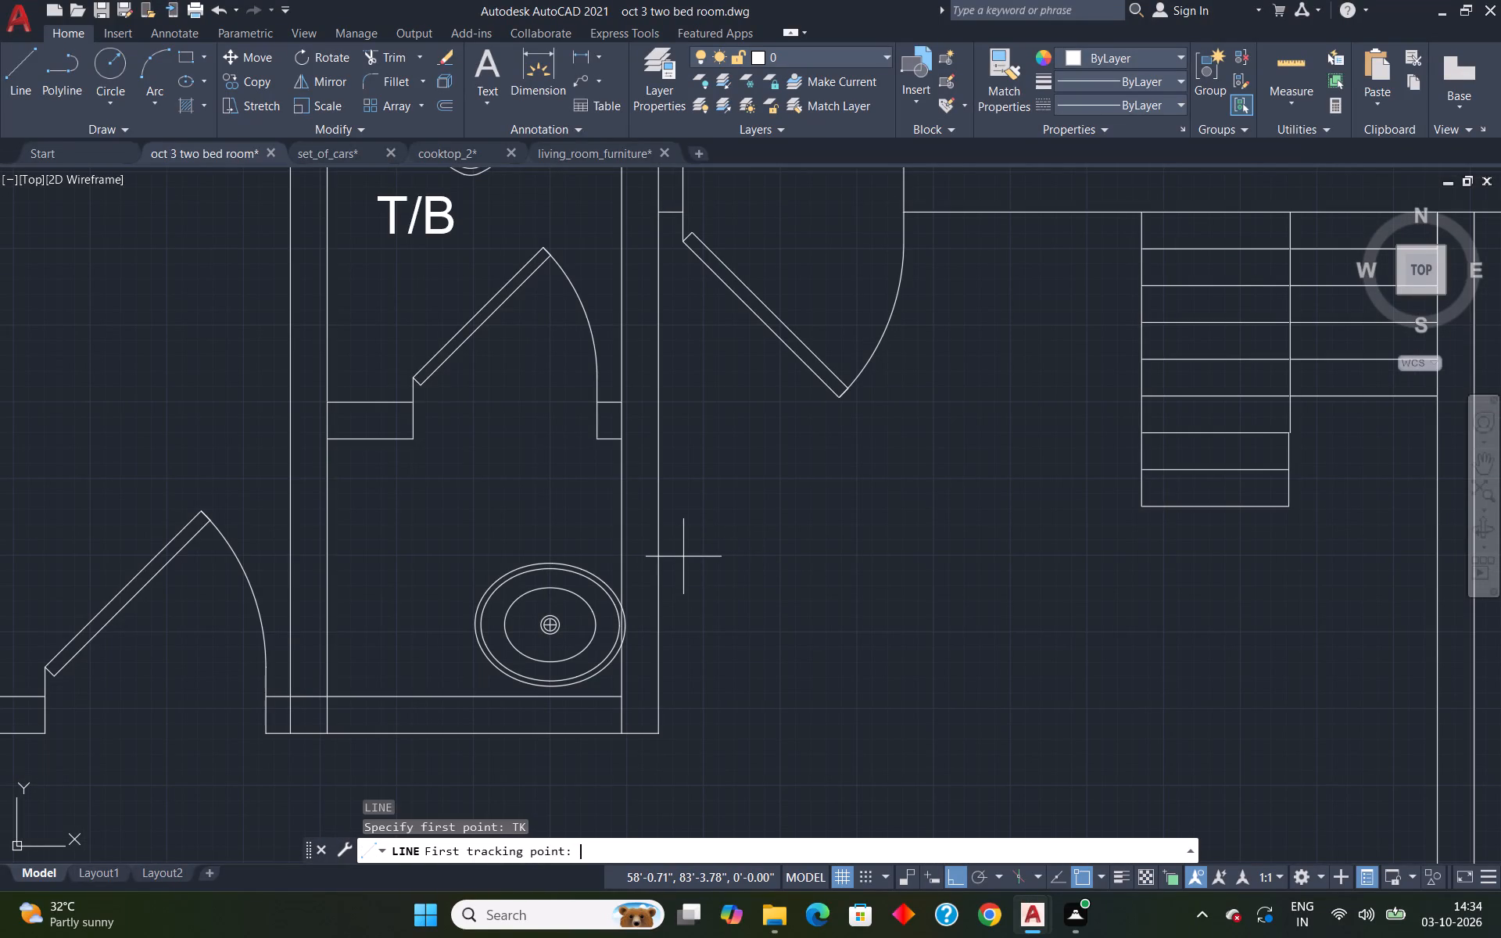
click(619, 446)
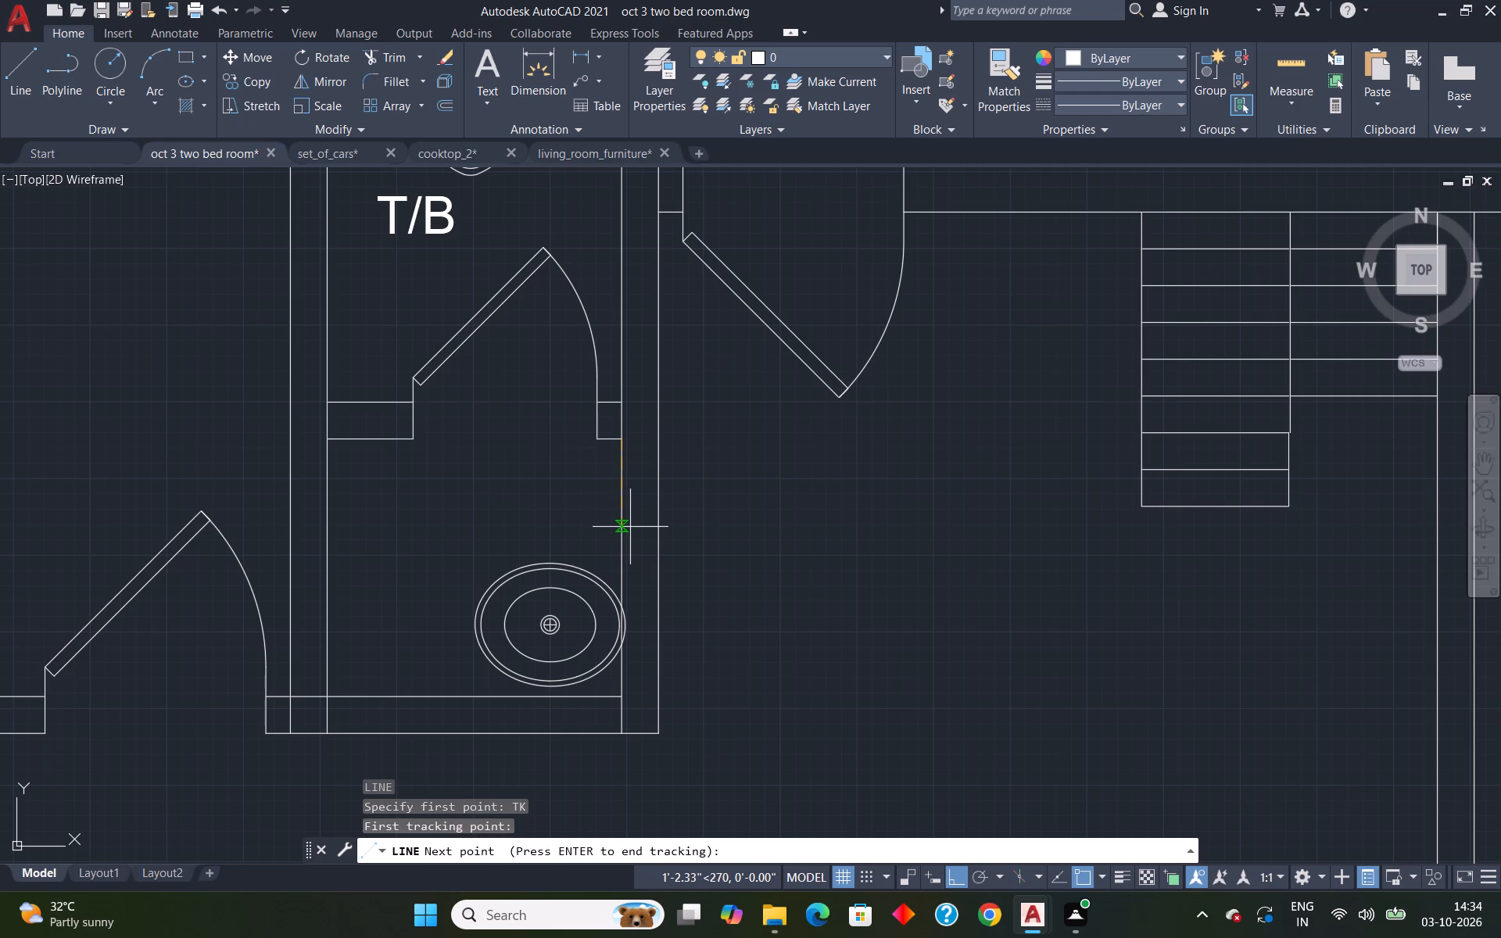
text(4")
key(Return)
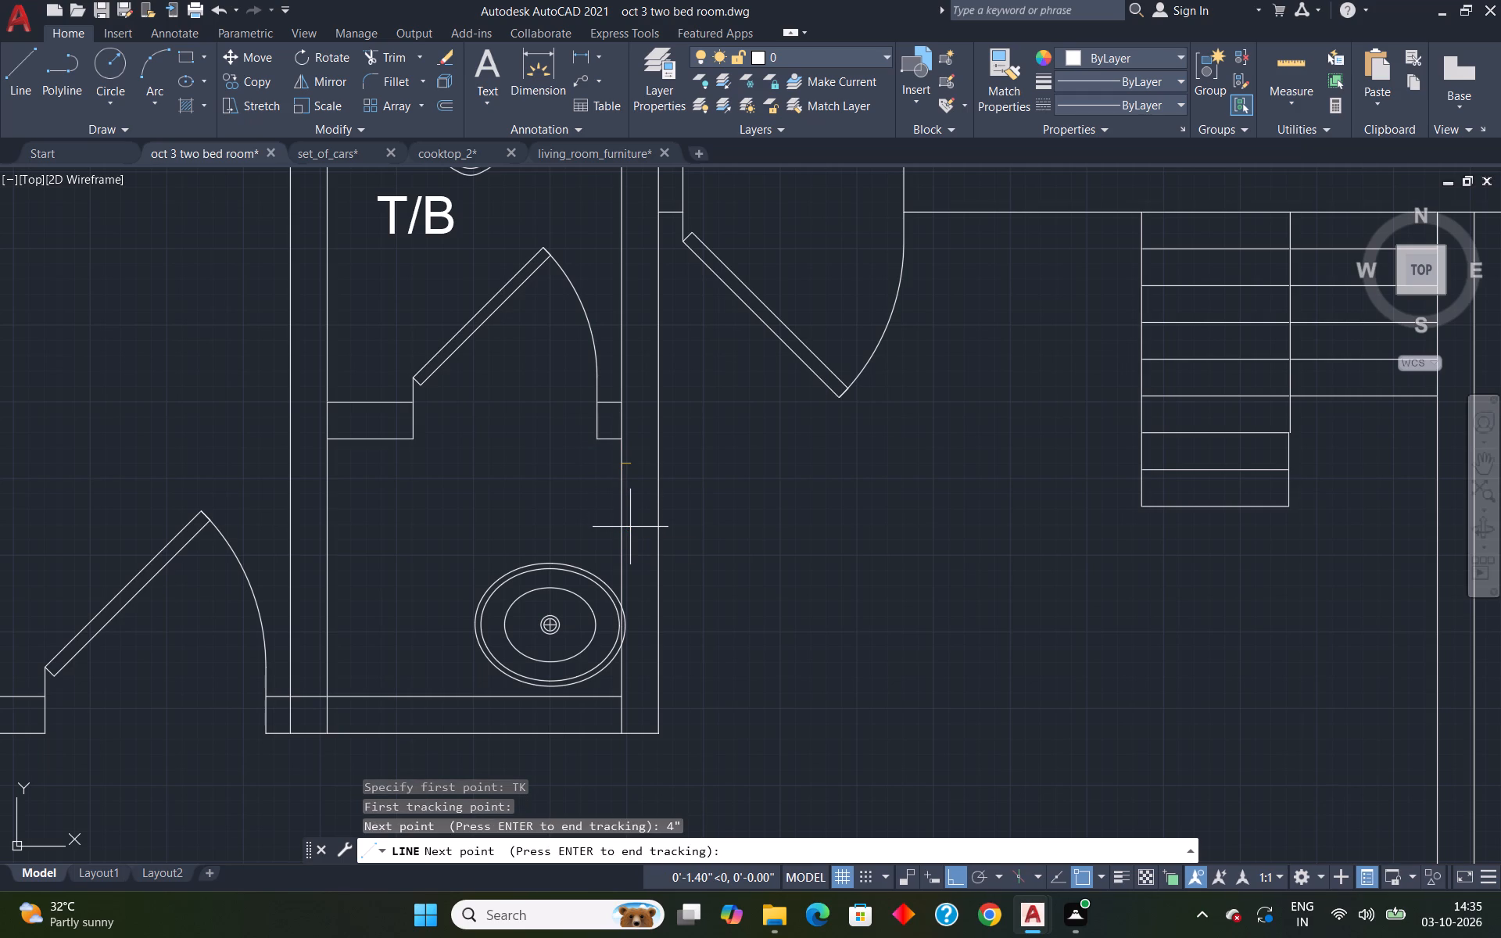
key(Return)
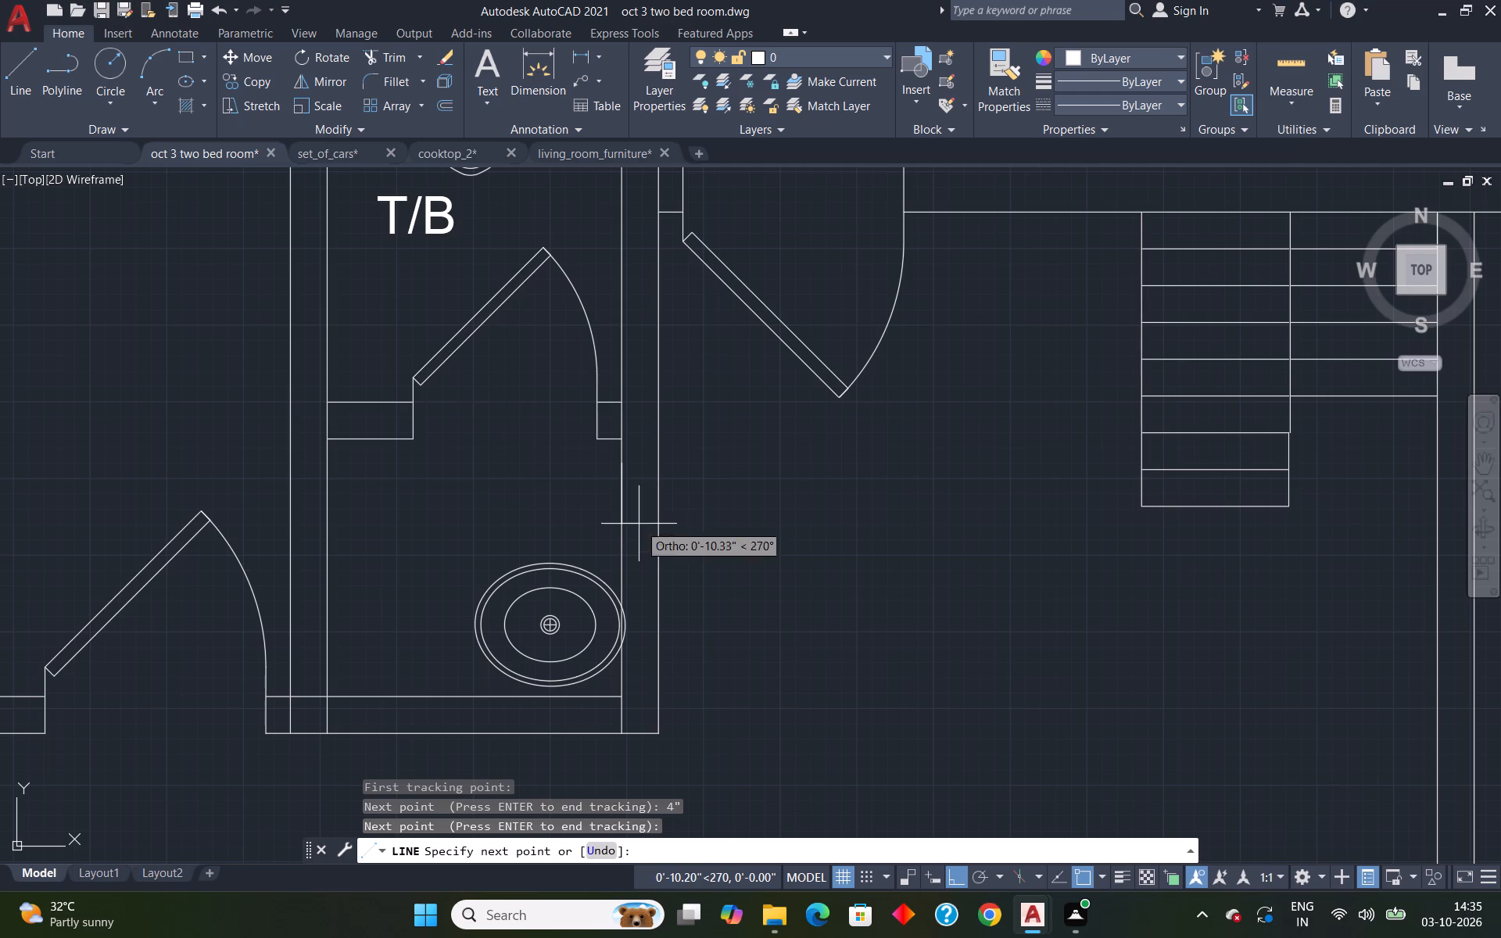
click(660, 474)
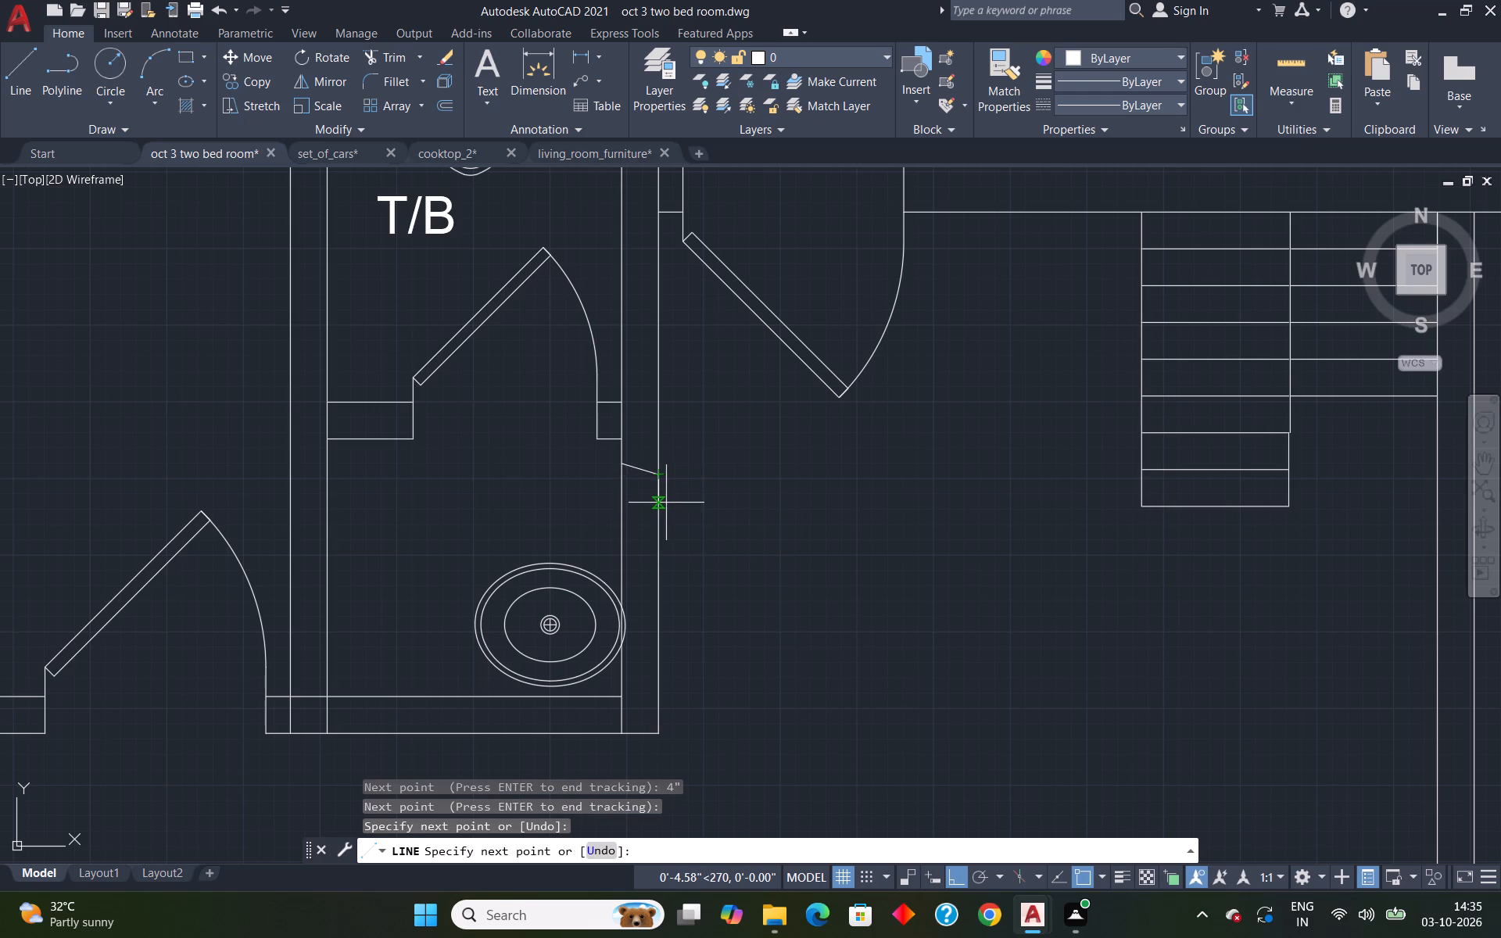
key(ctrl+z)
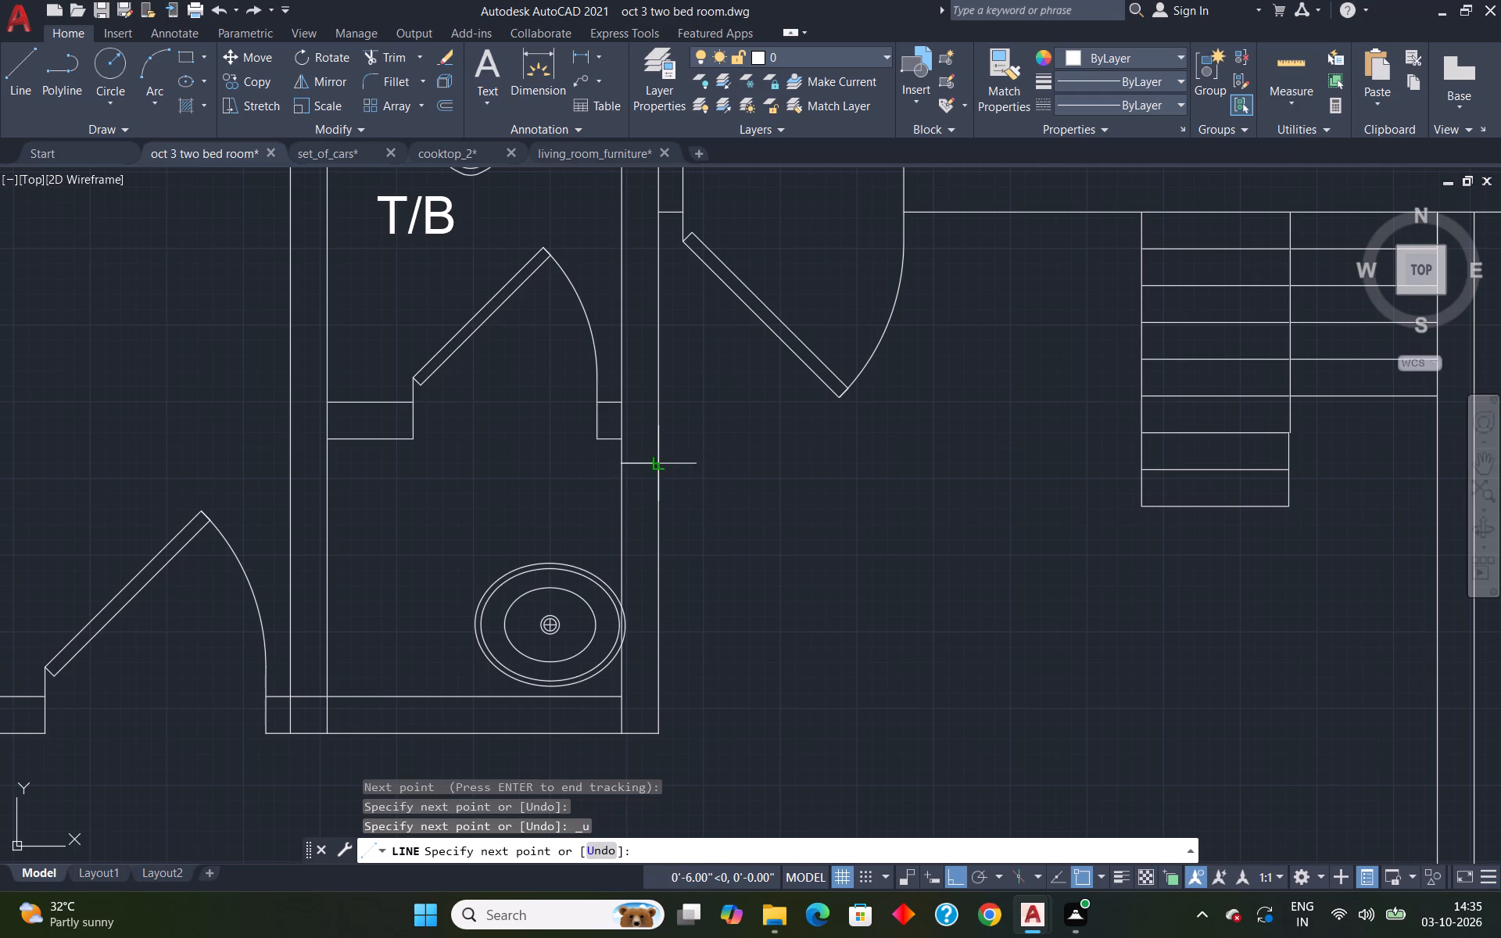
click(663, 466)
text(2'6")
key(Return)
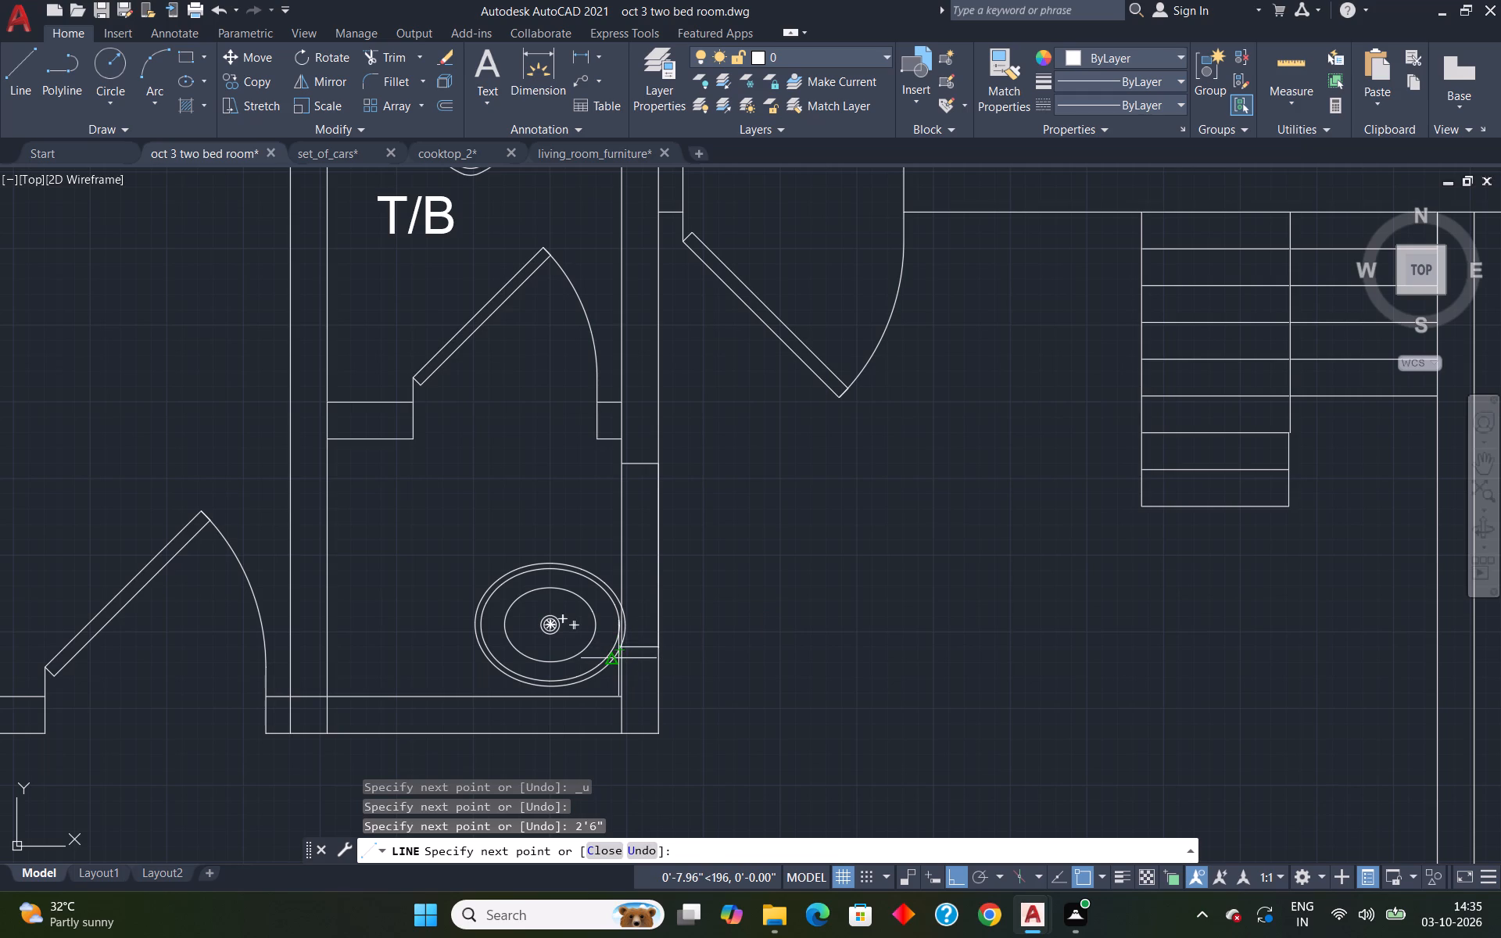
scroll(618, 658, up, 4)
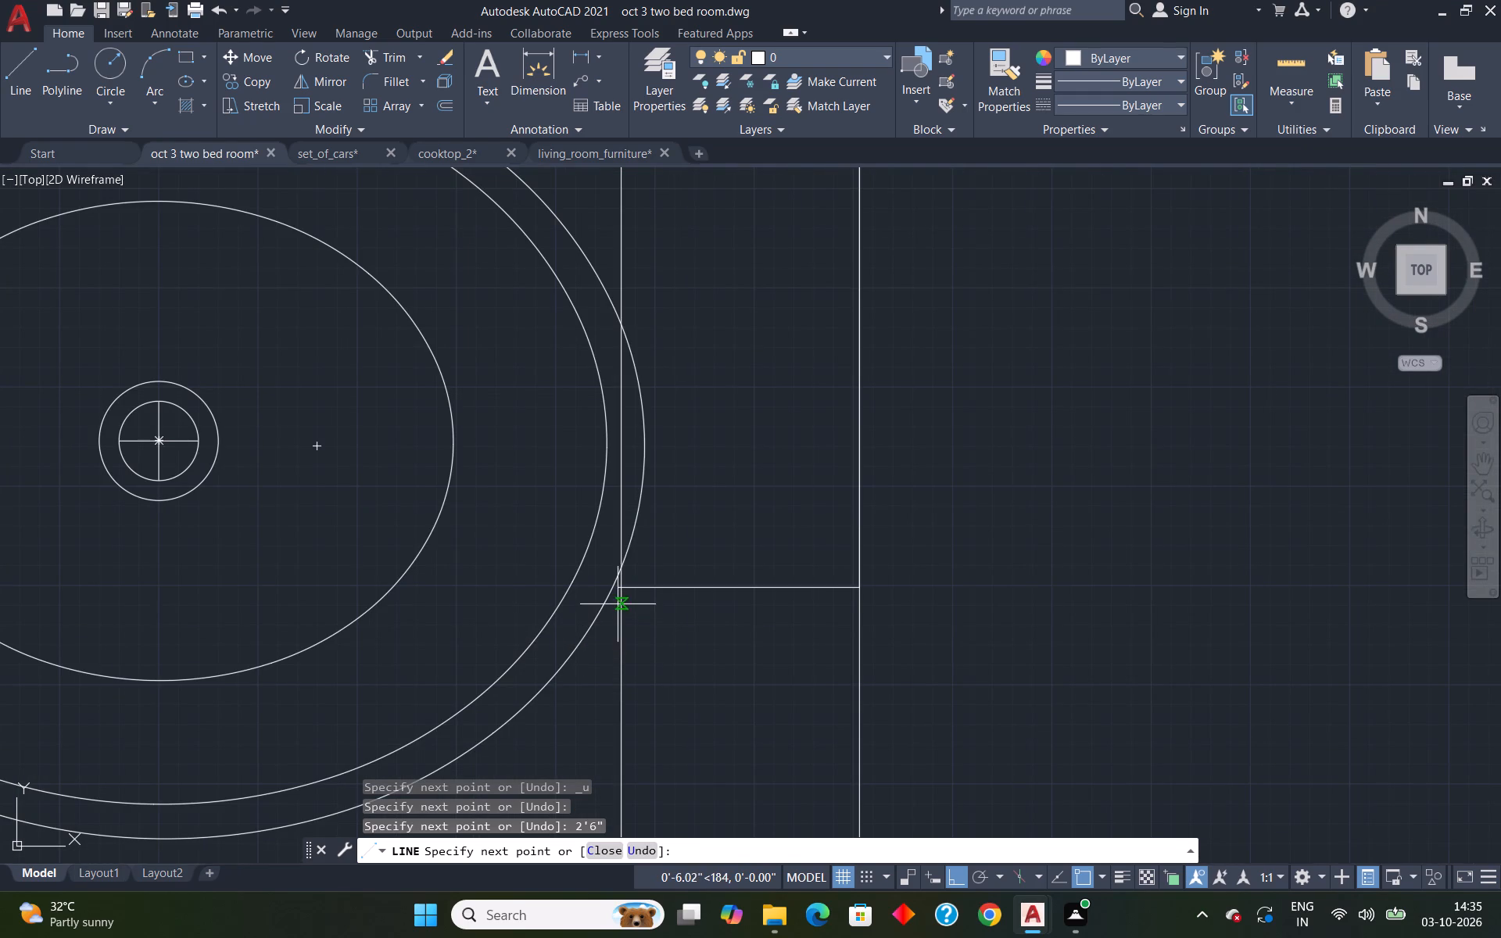
click(618, 588)
key(Escape)
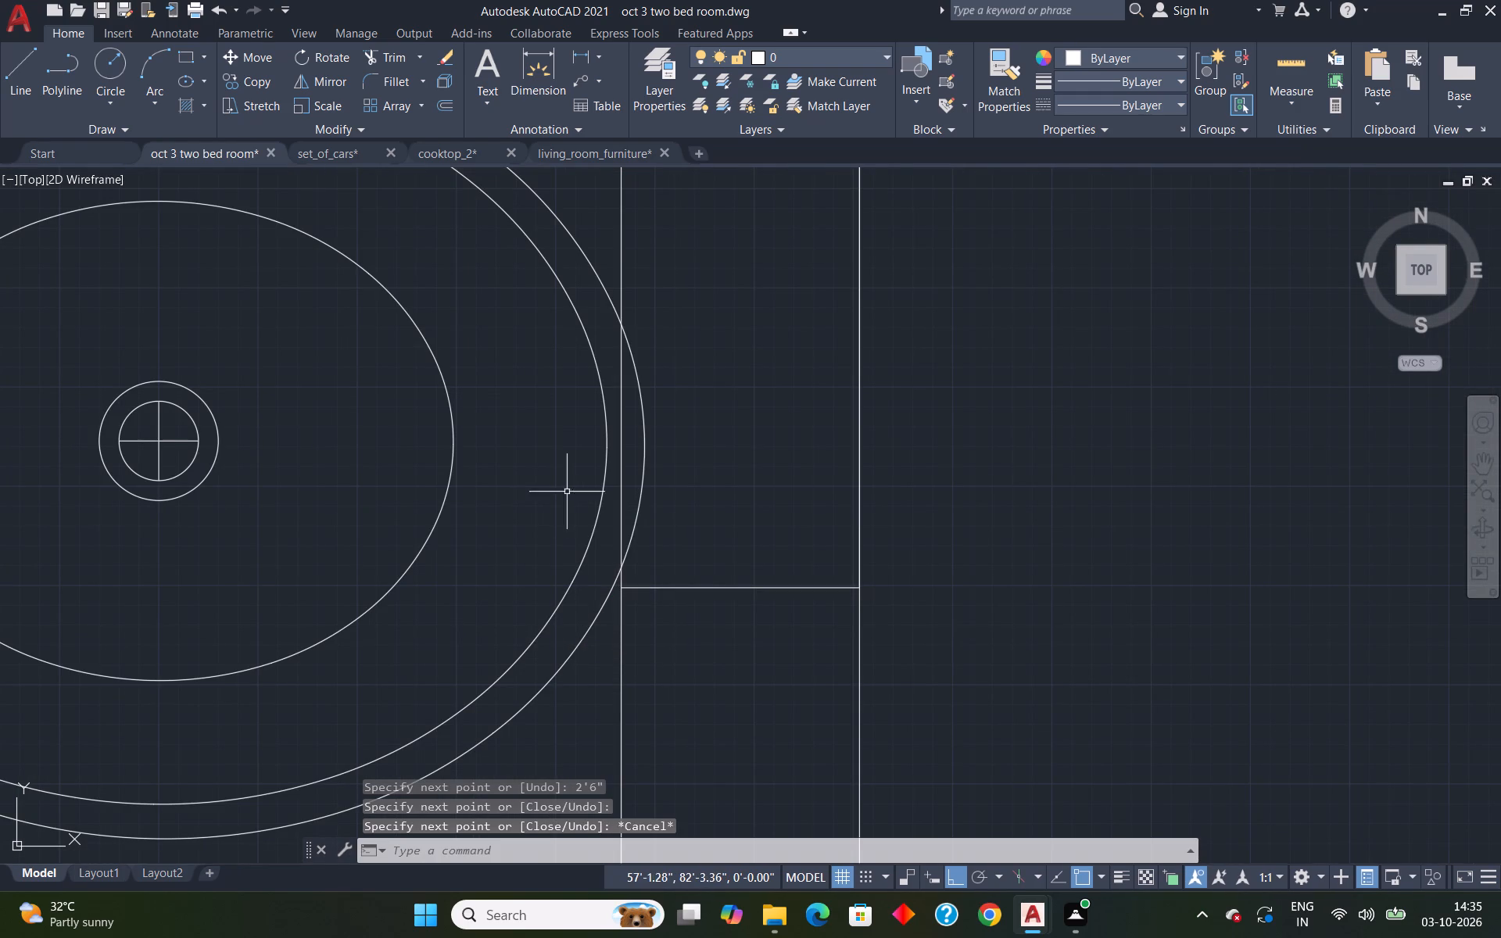
Rotate the oval sink in the wash basin area to 270° about its top edge.
scroll(546, 483, down, 4)
click(521, 426)
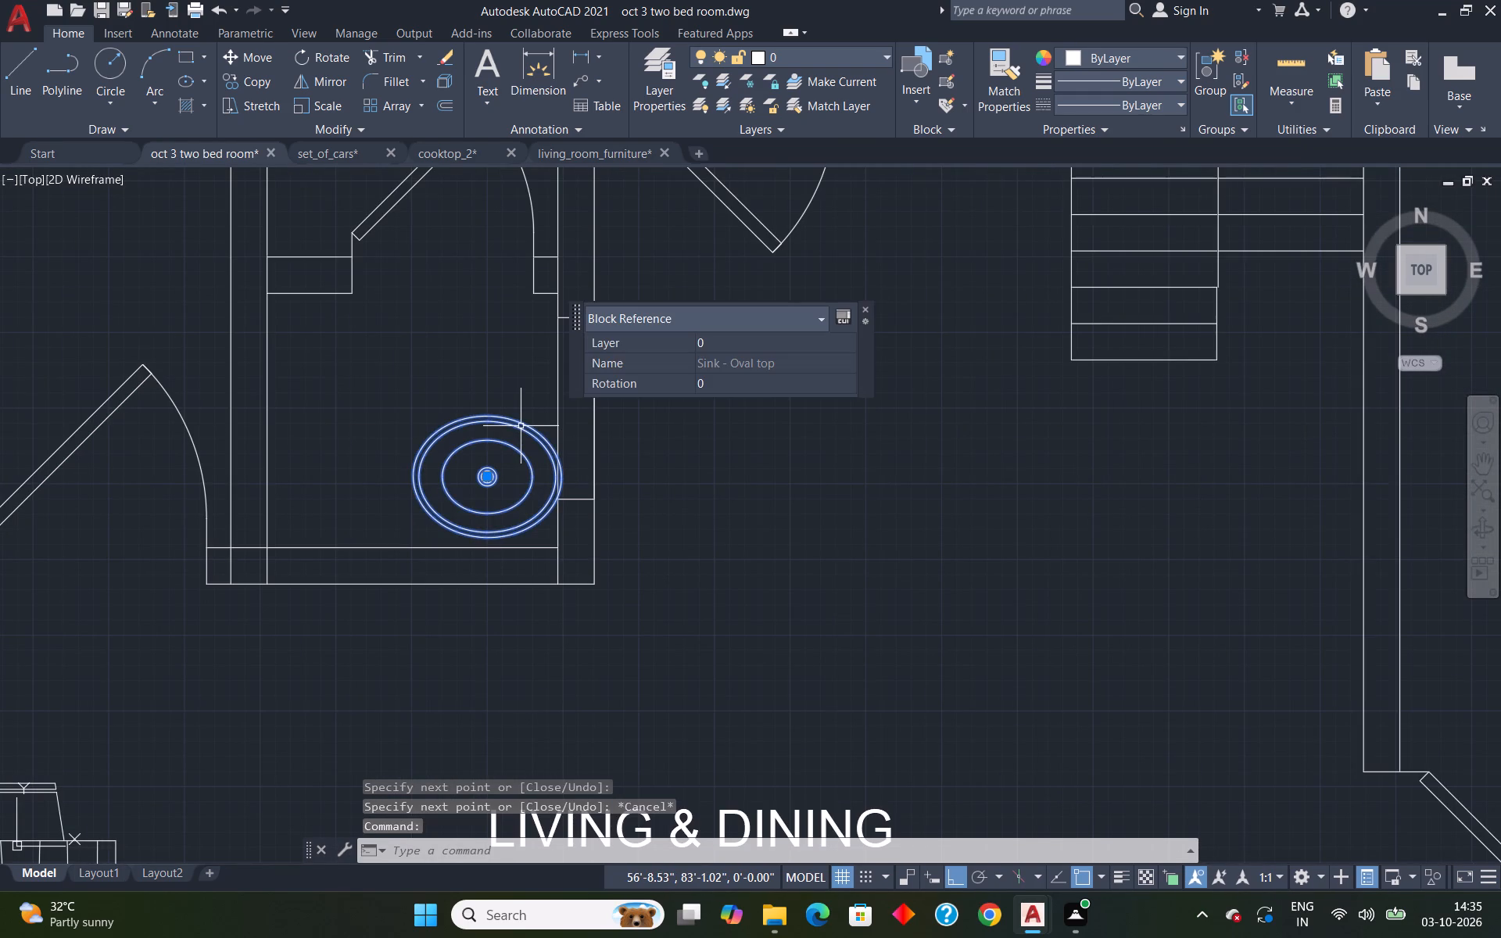
text(RO)
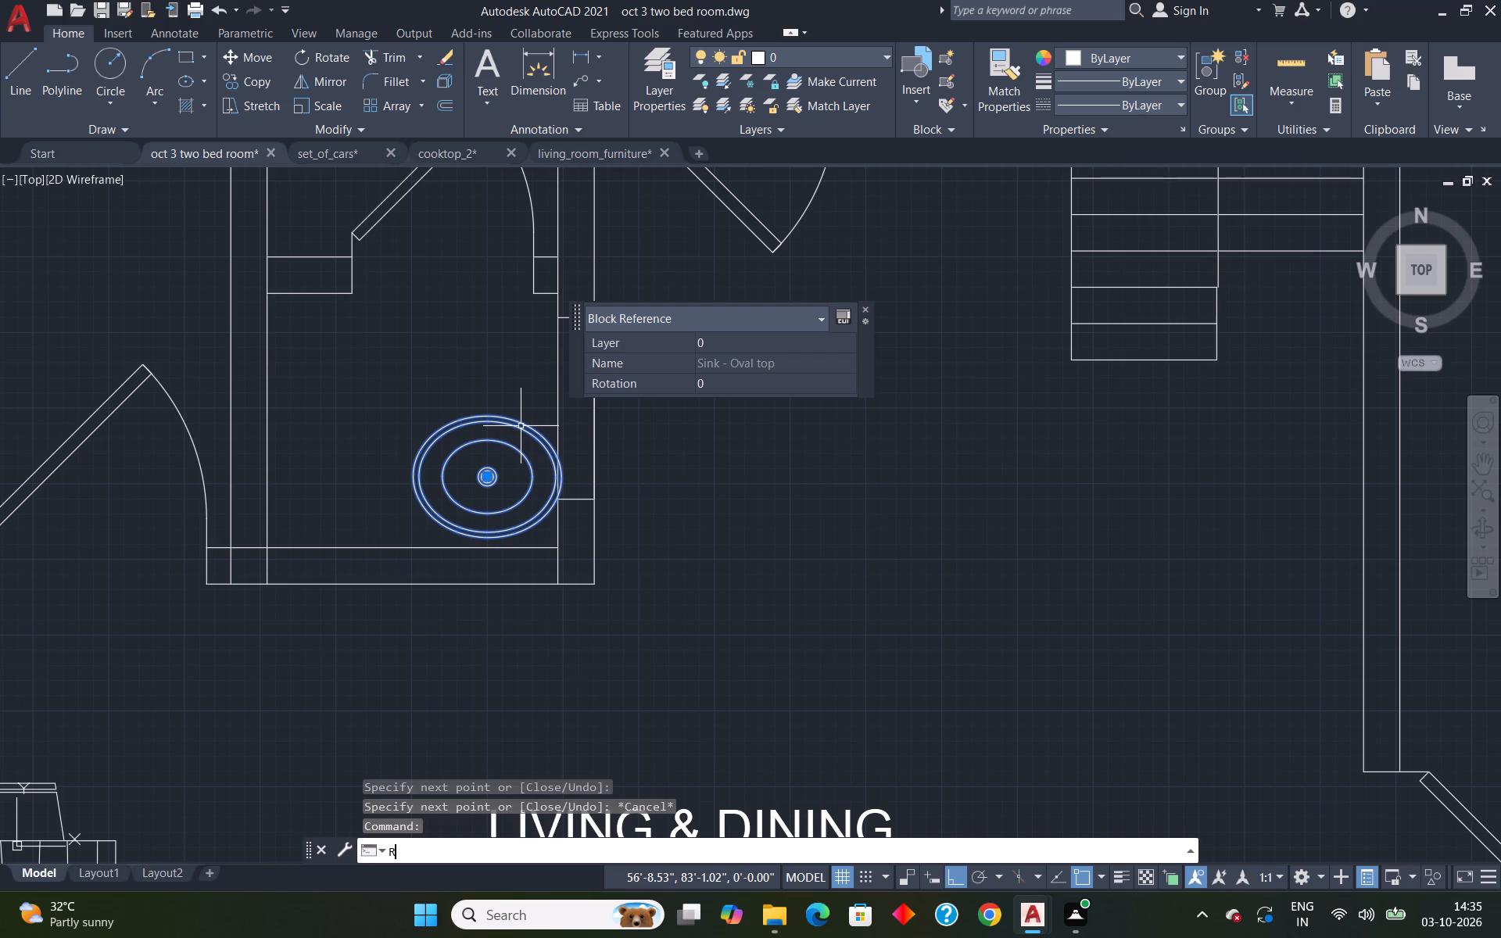
key(Return)
click(482, 410)
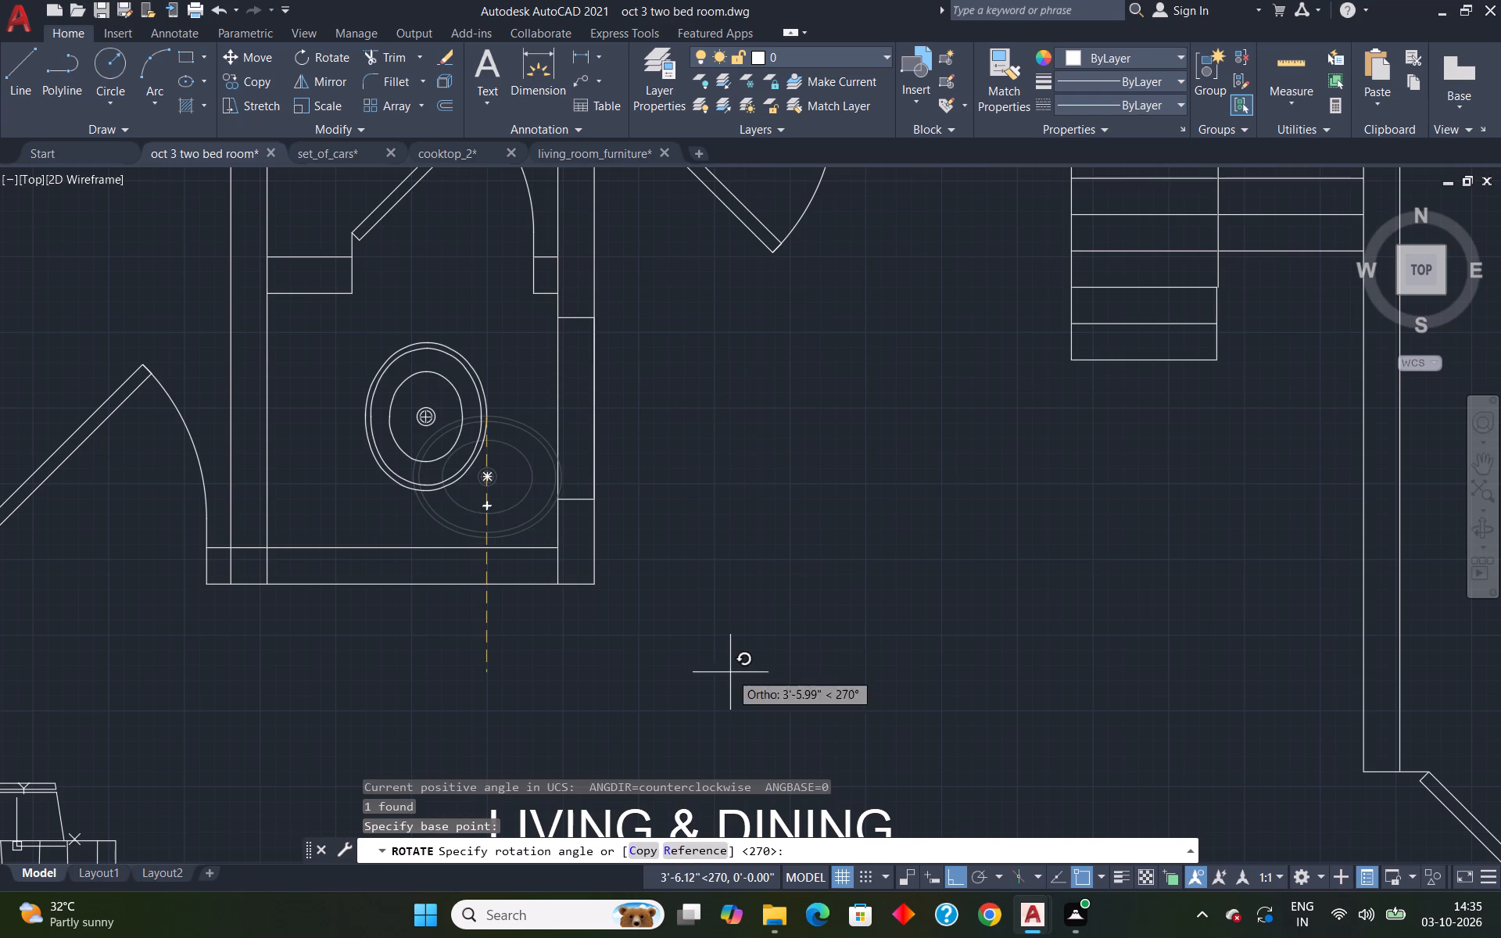
click(693, 682)
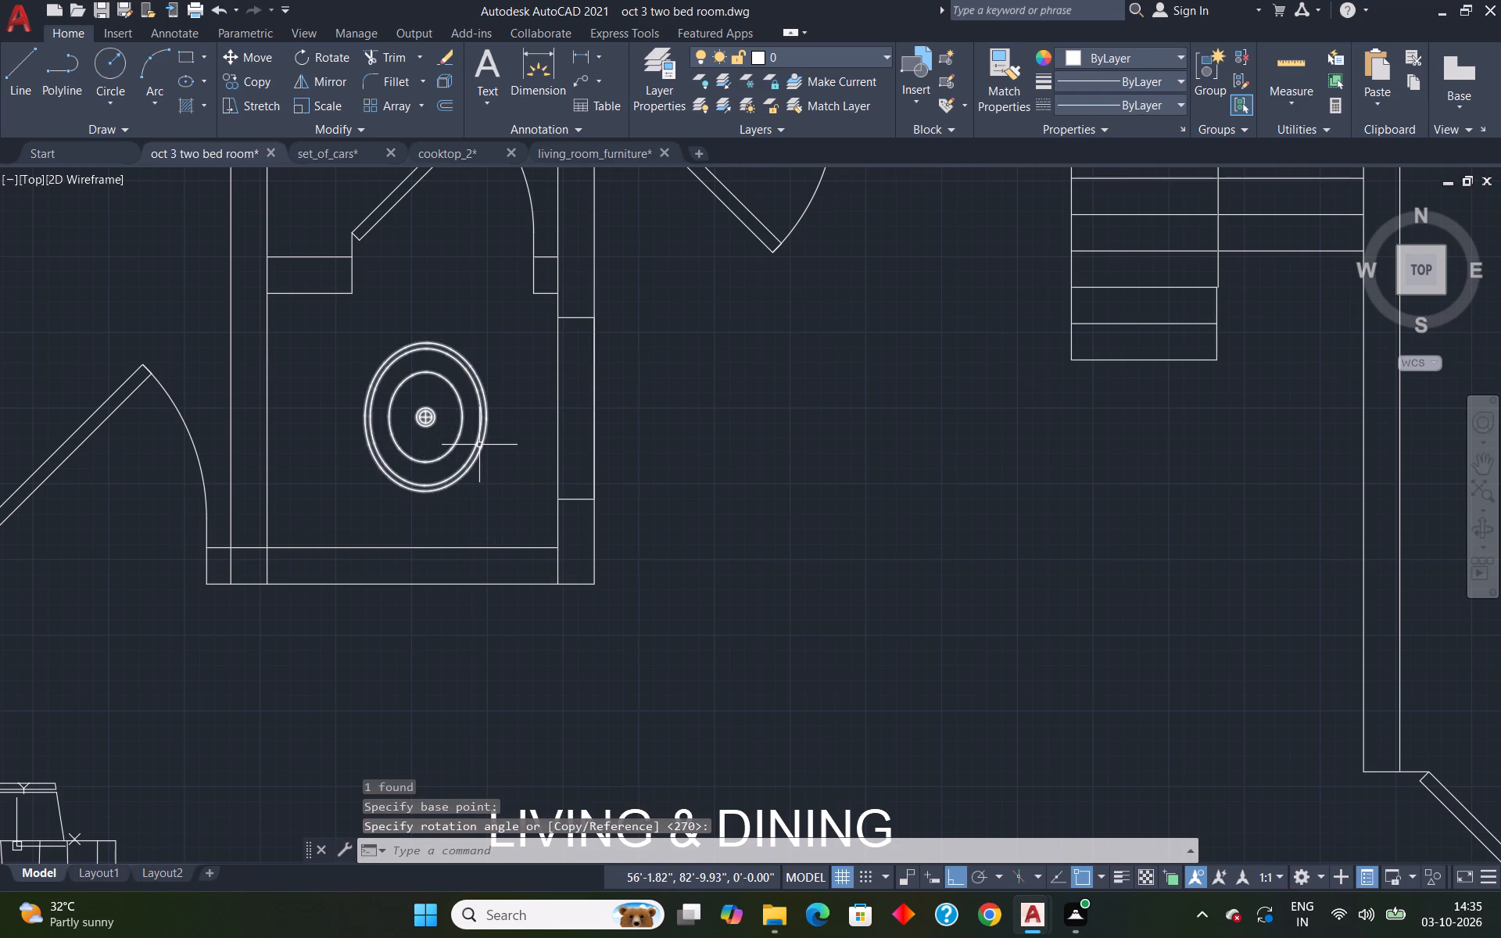
Move the rotated oval sink west so its edge sits against the wash basin area's west wall.
click(479, 444)
key(m)
key(Return)
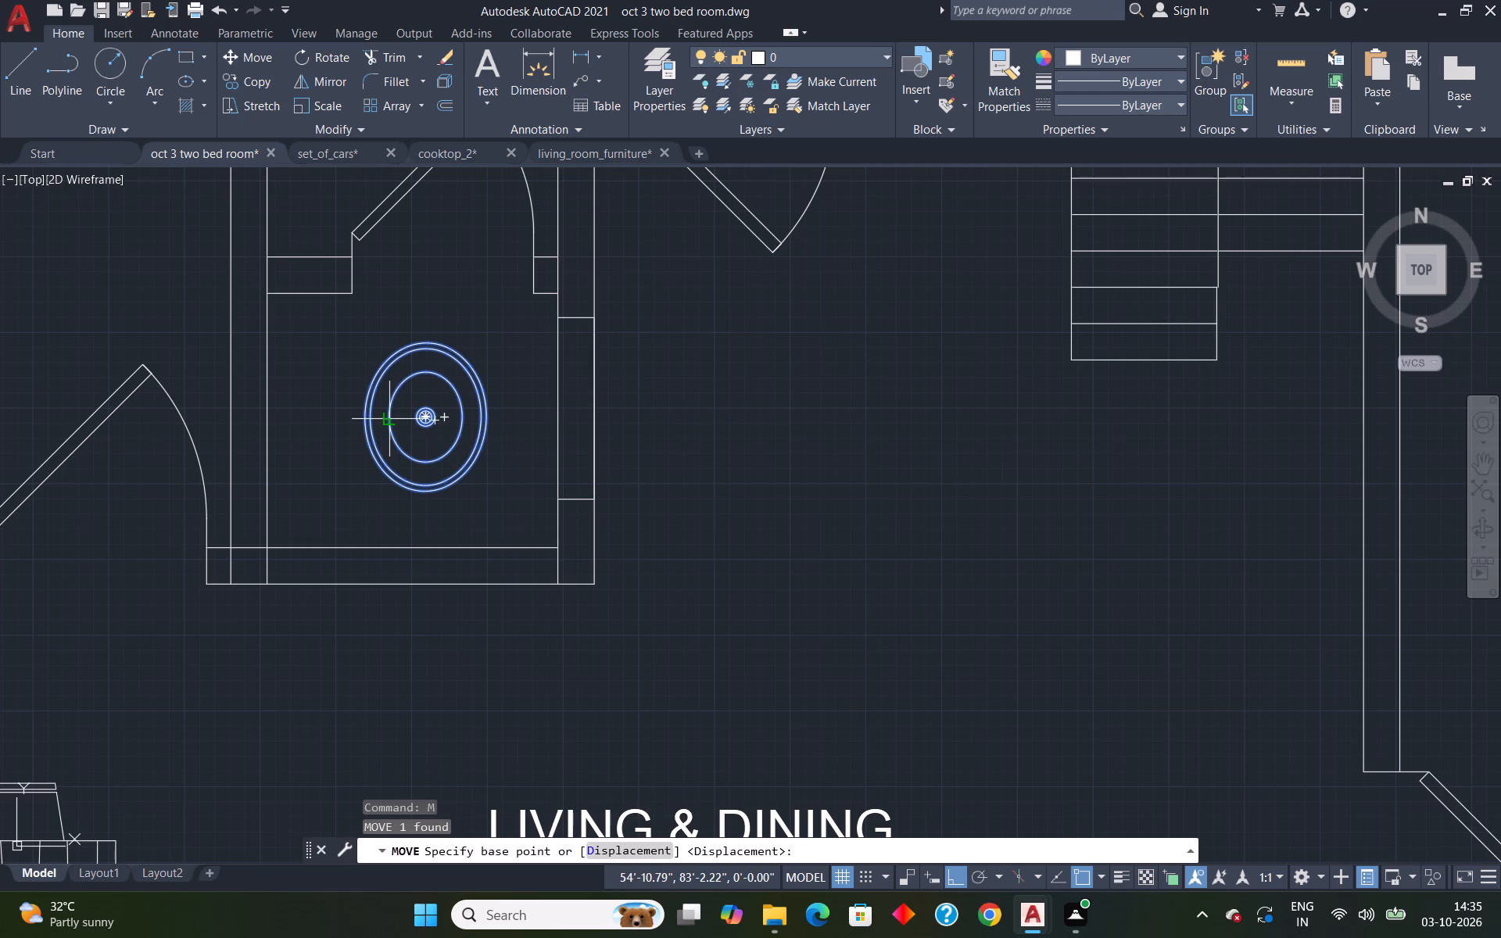
click(362, 414)
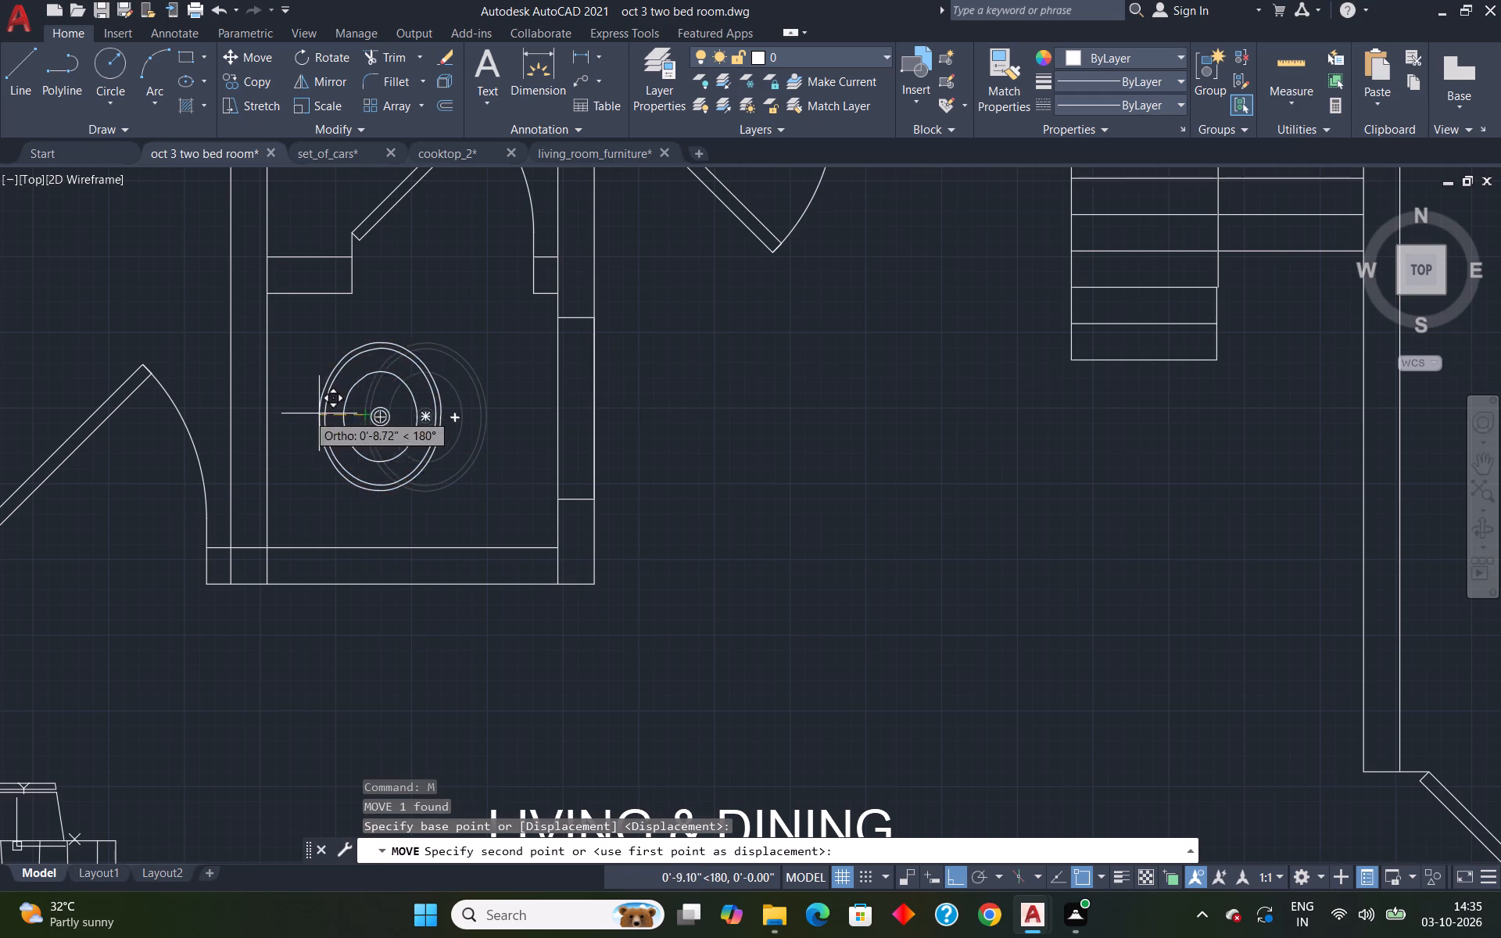
click(269, 414)
Trim both east wall lines between the two jamb lines to open the wash basin area to the living room.
scroll(531, 464, down, 1)
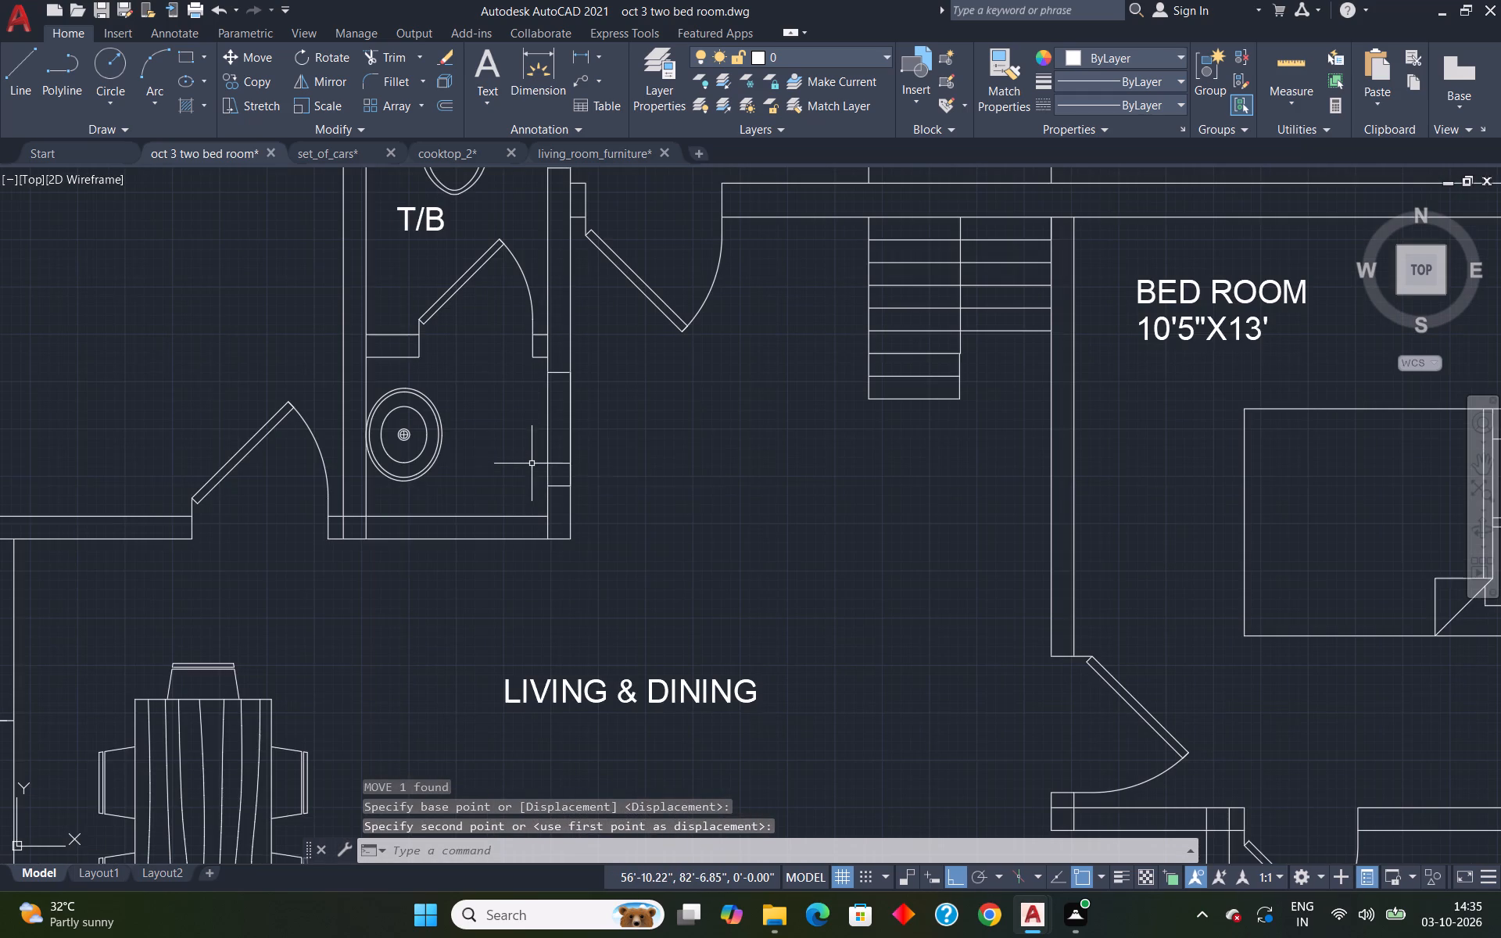
text(TR)
key(Return)
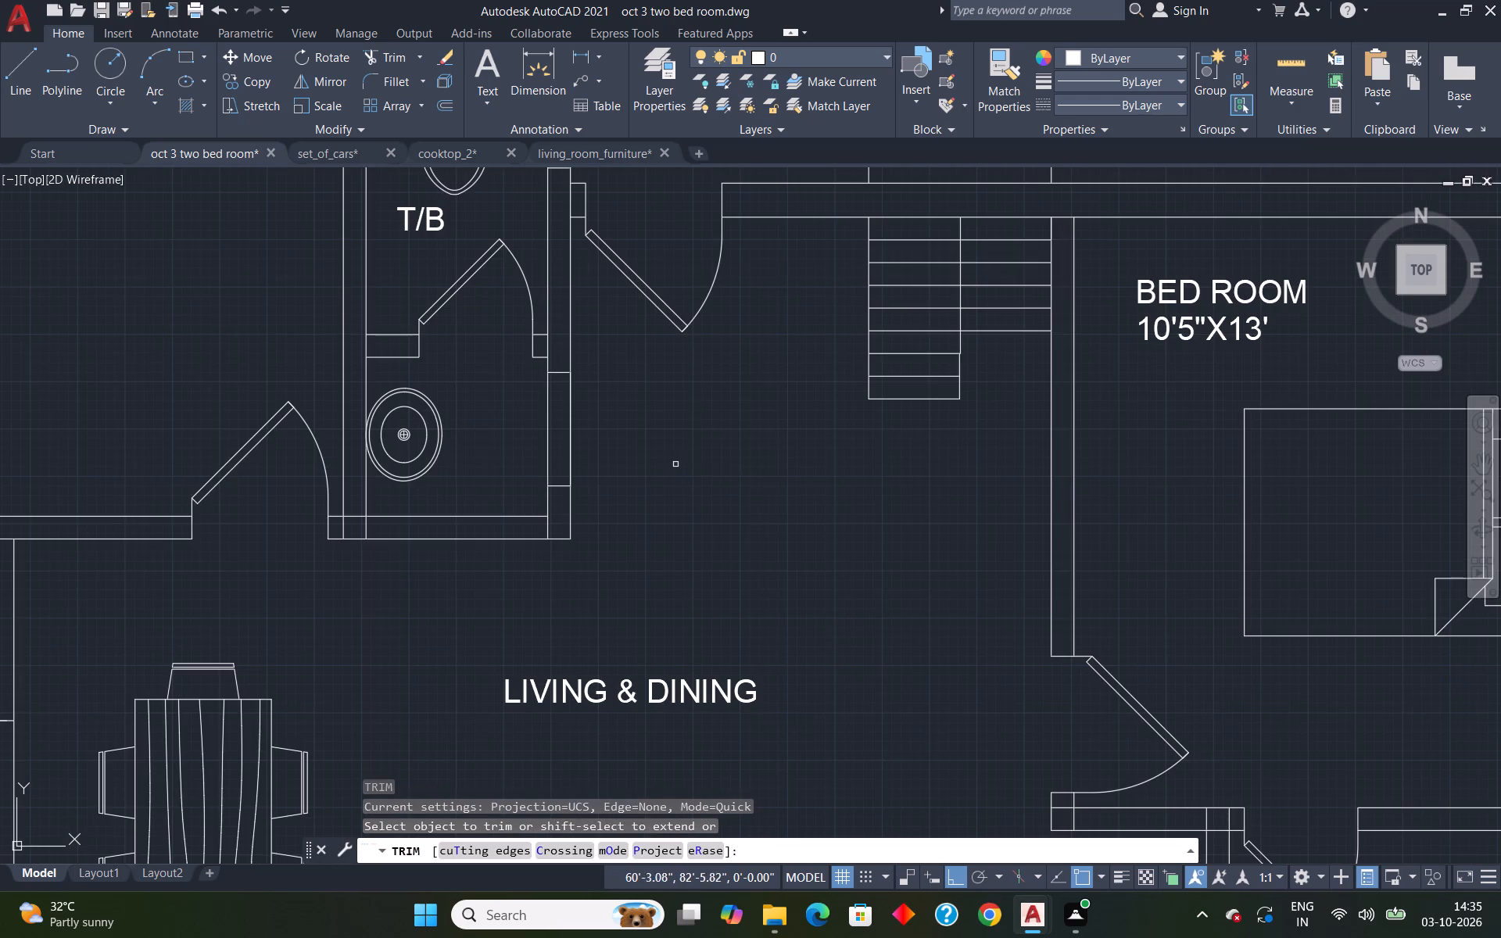
drag(494, 450, 645, 442)
key(Escape)
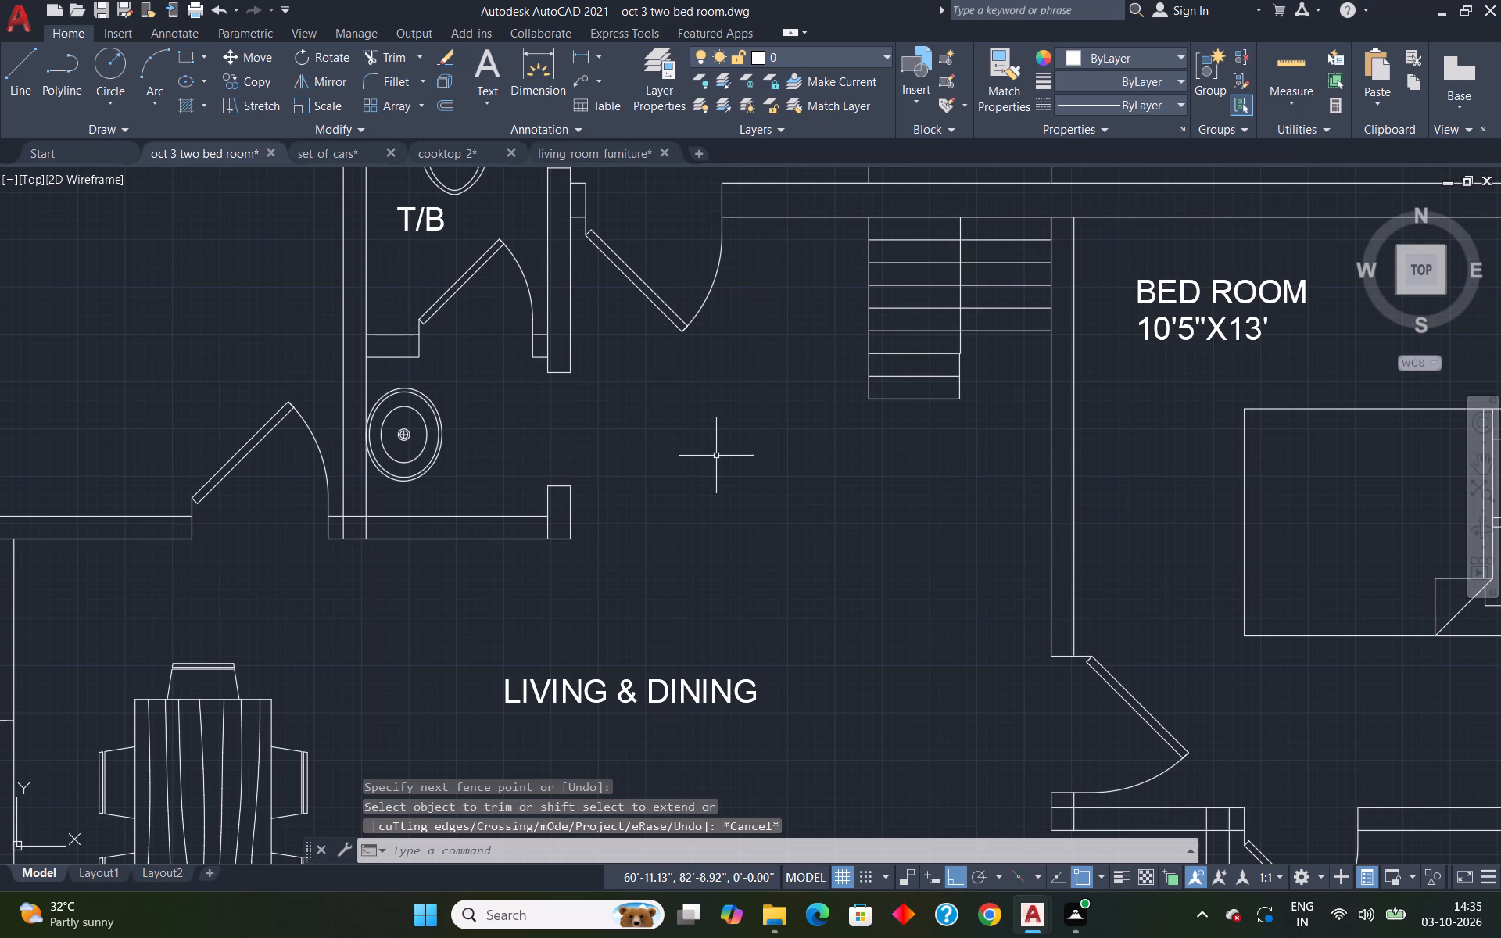
Save the two-bedroom house plan drawing.
scroll(718, 458, down, 3)
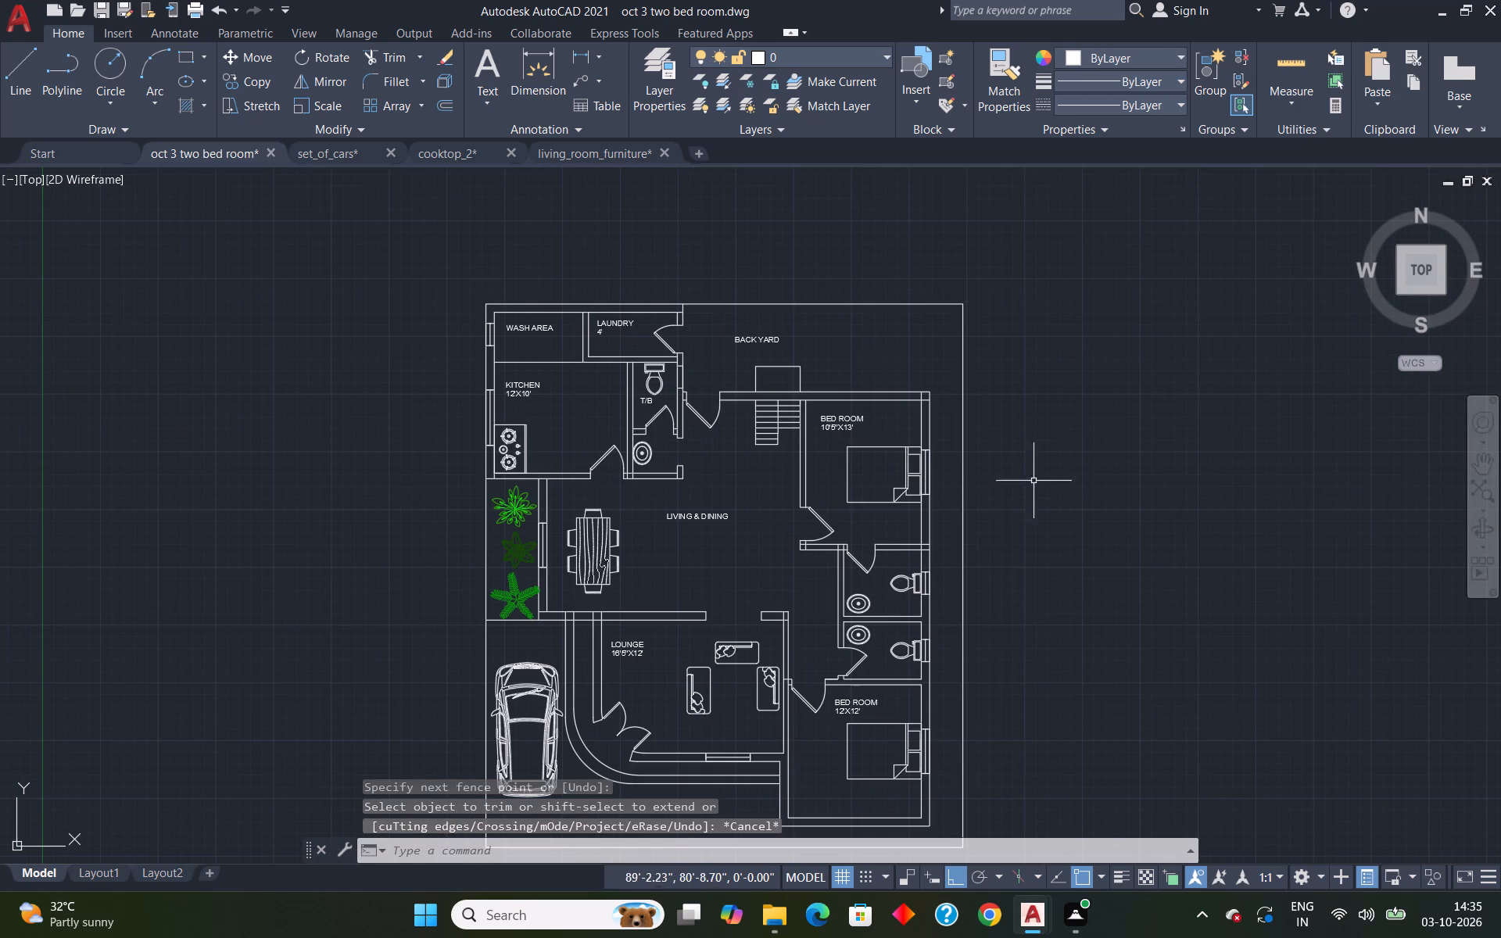
scroll(1099, 469, down, 1)
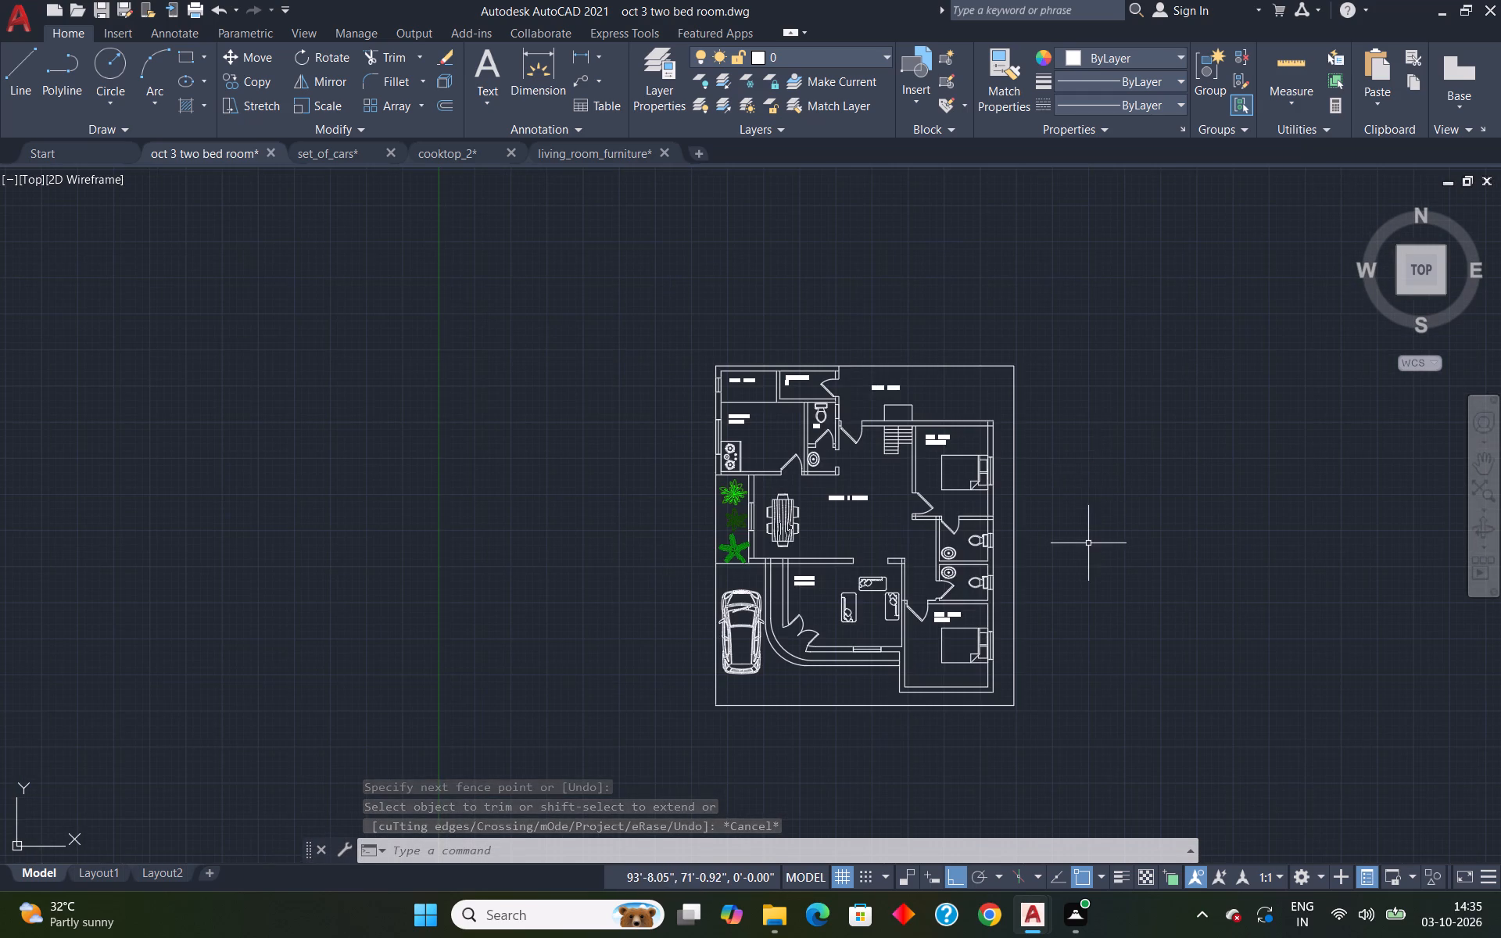
scroll(1088, 543, up, 1)
scroll(1102, 516, down, 1)
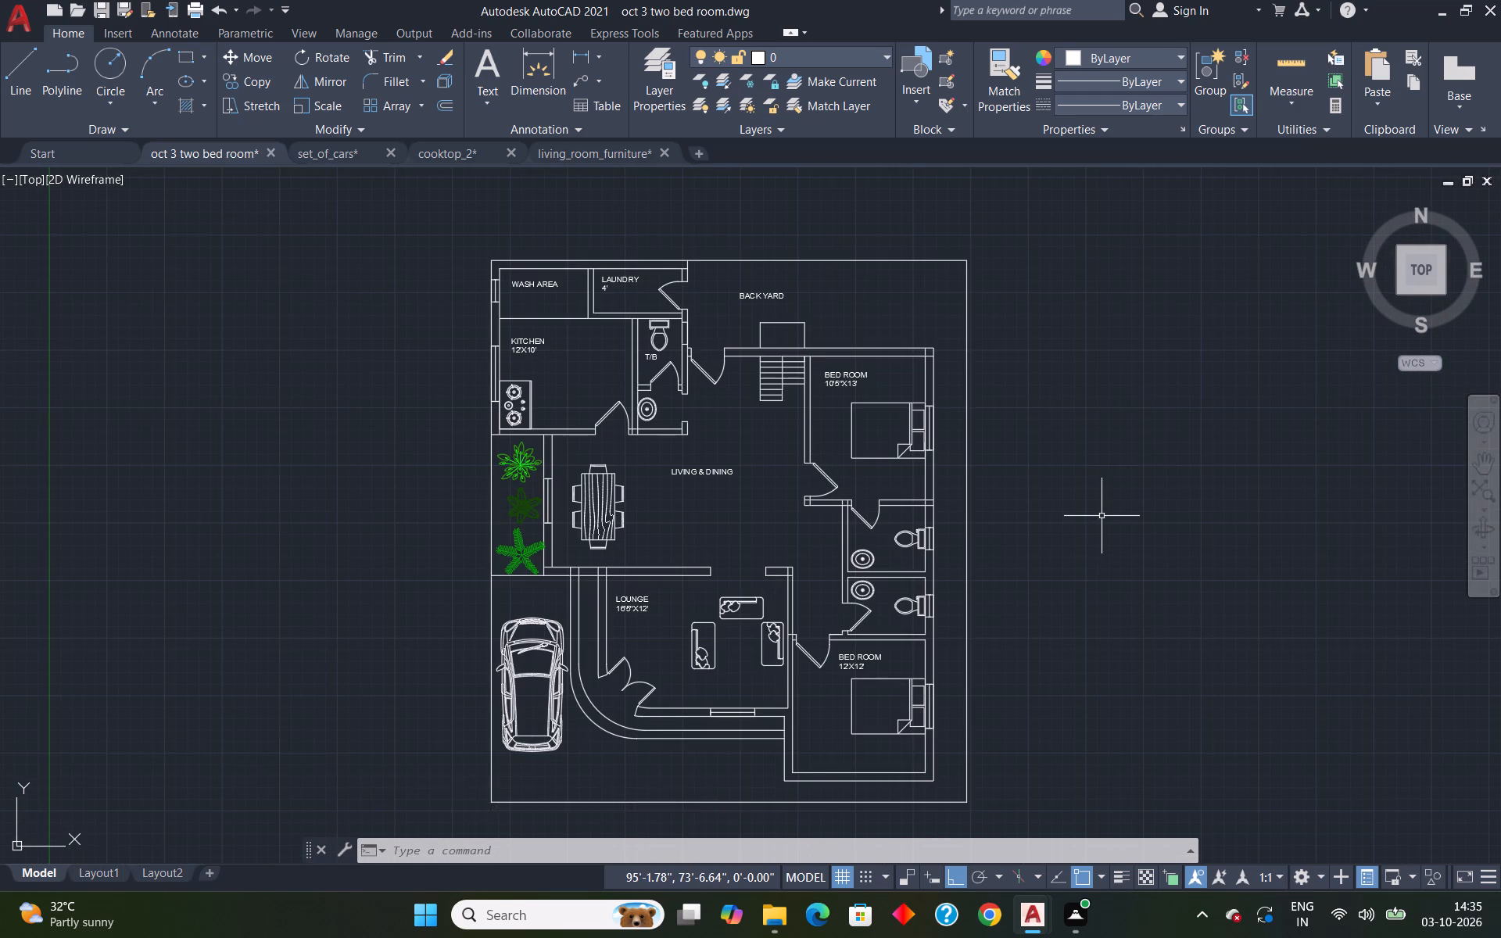
scroll(1084, 550, up, 1)
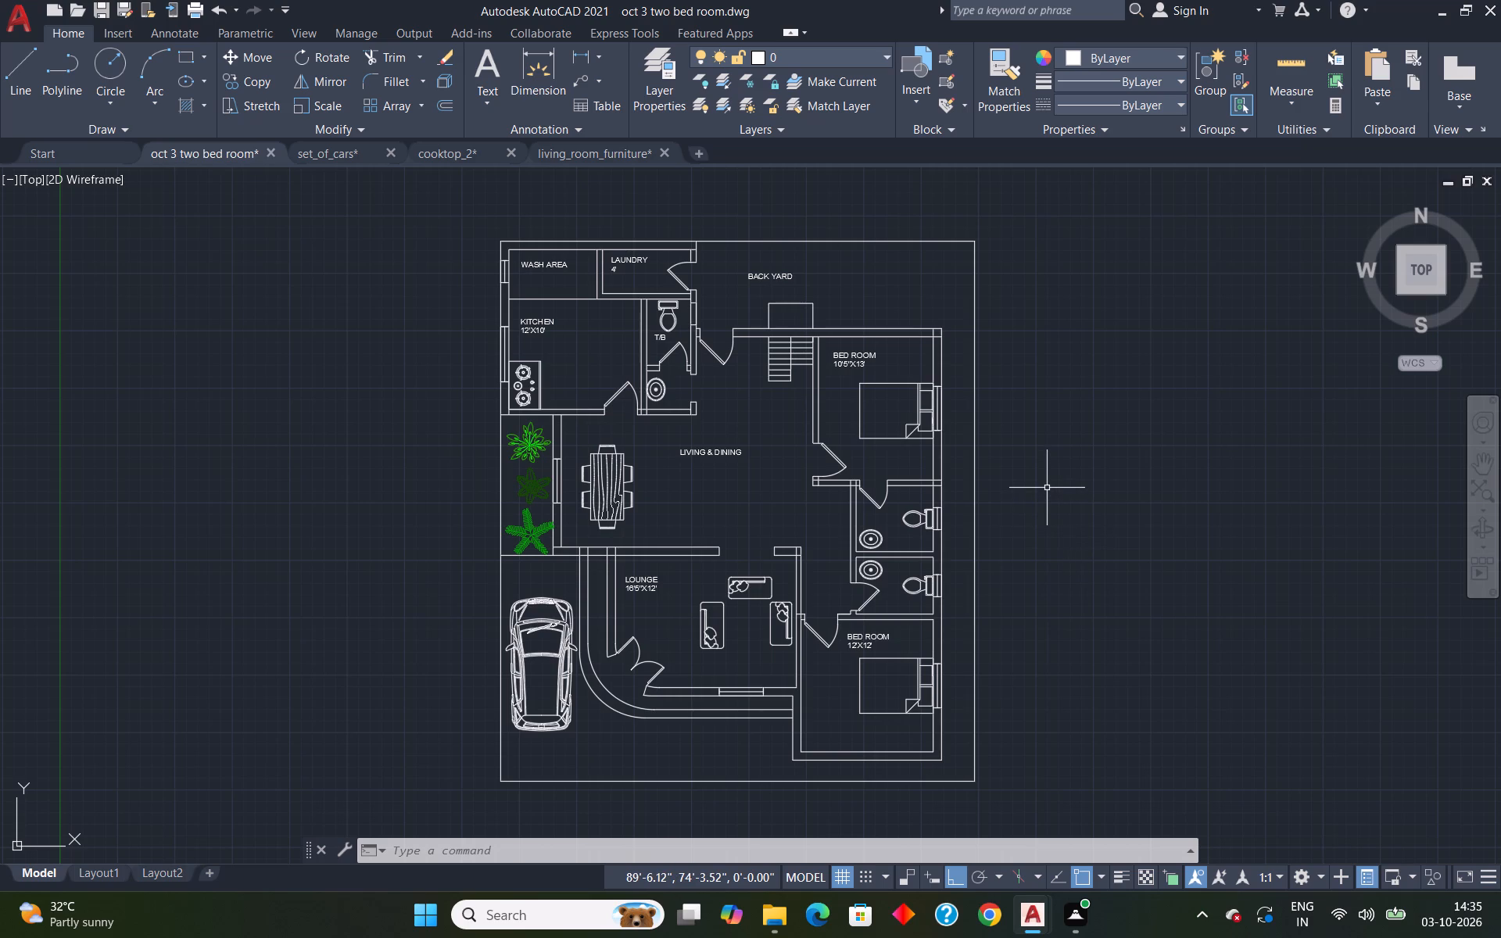
key(ctrl+s)
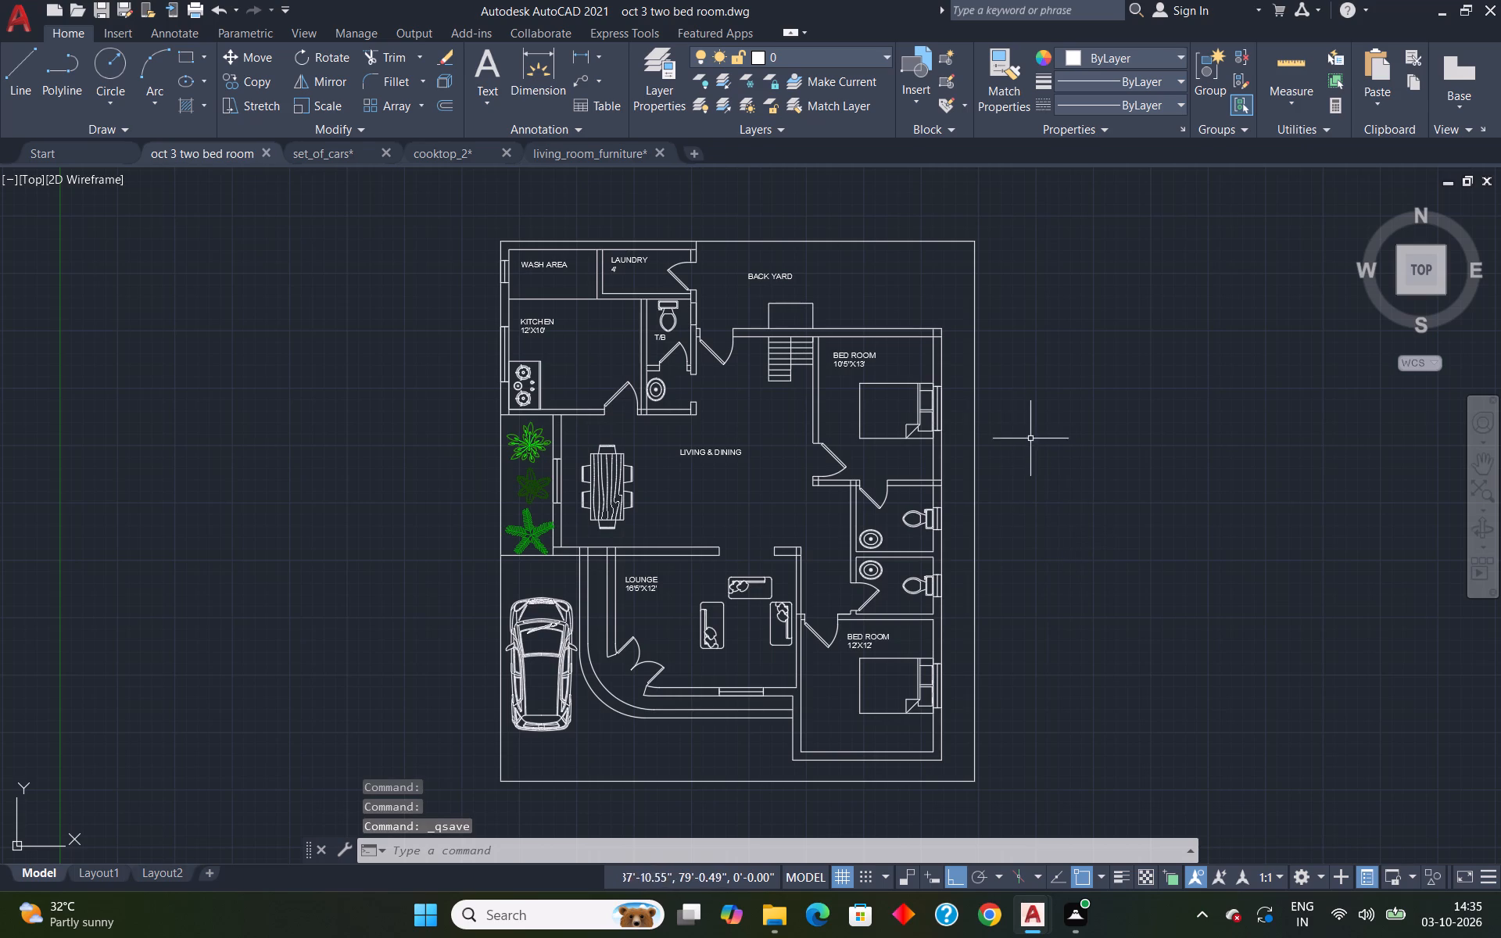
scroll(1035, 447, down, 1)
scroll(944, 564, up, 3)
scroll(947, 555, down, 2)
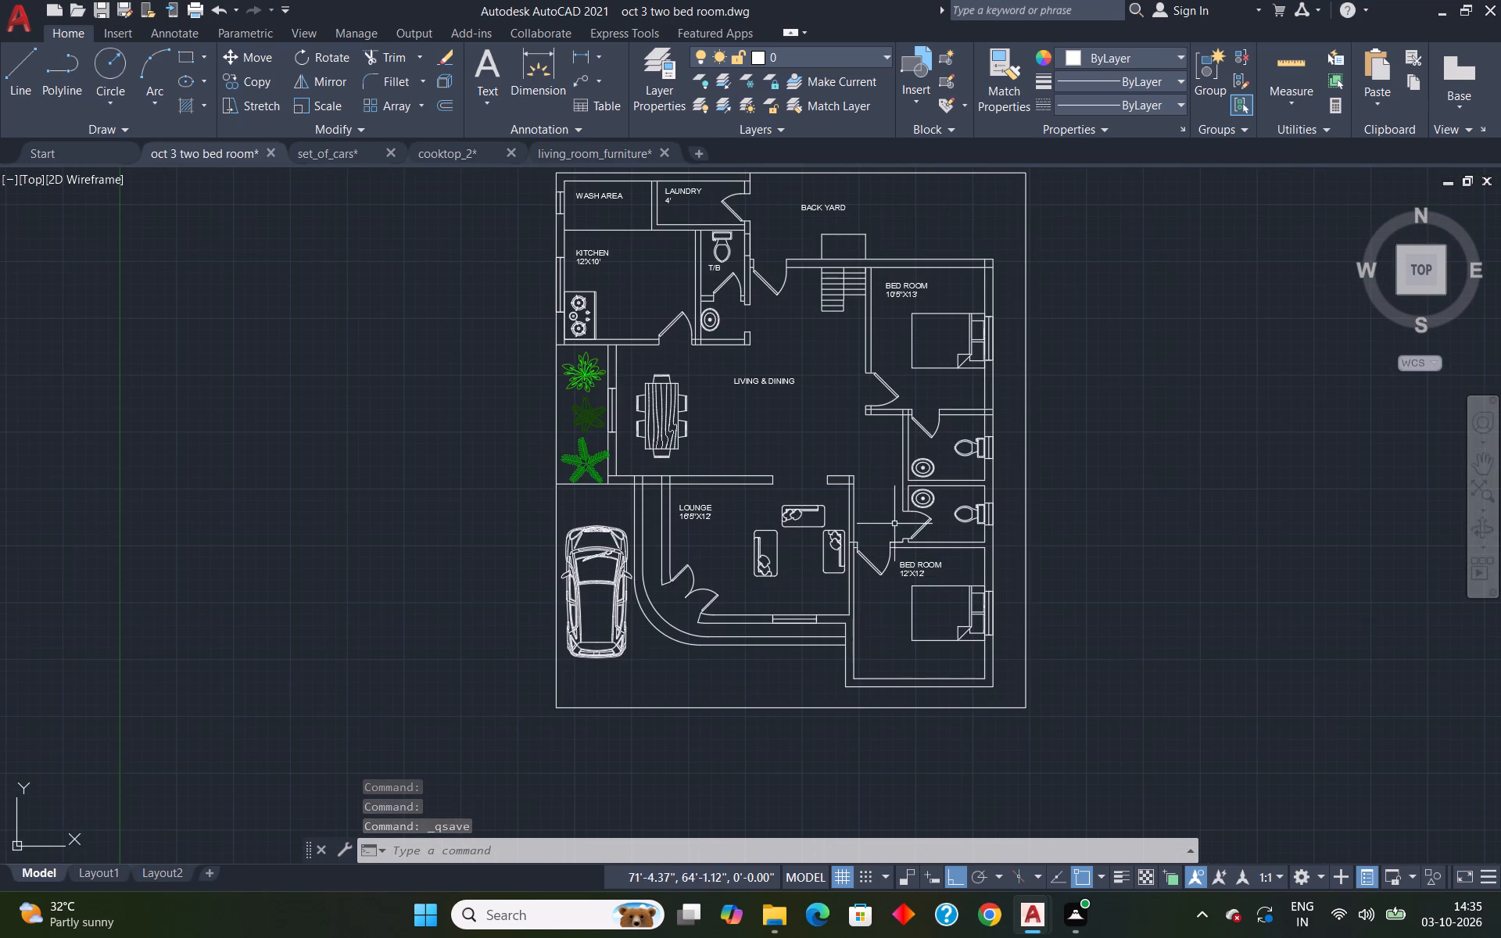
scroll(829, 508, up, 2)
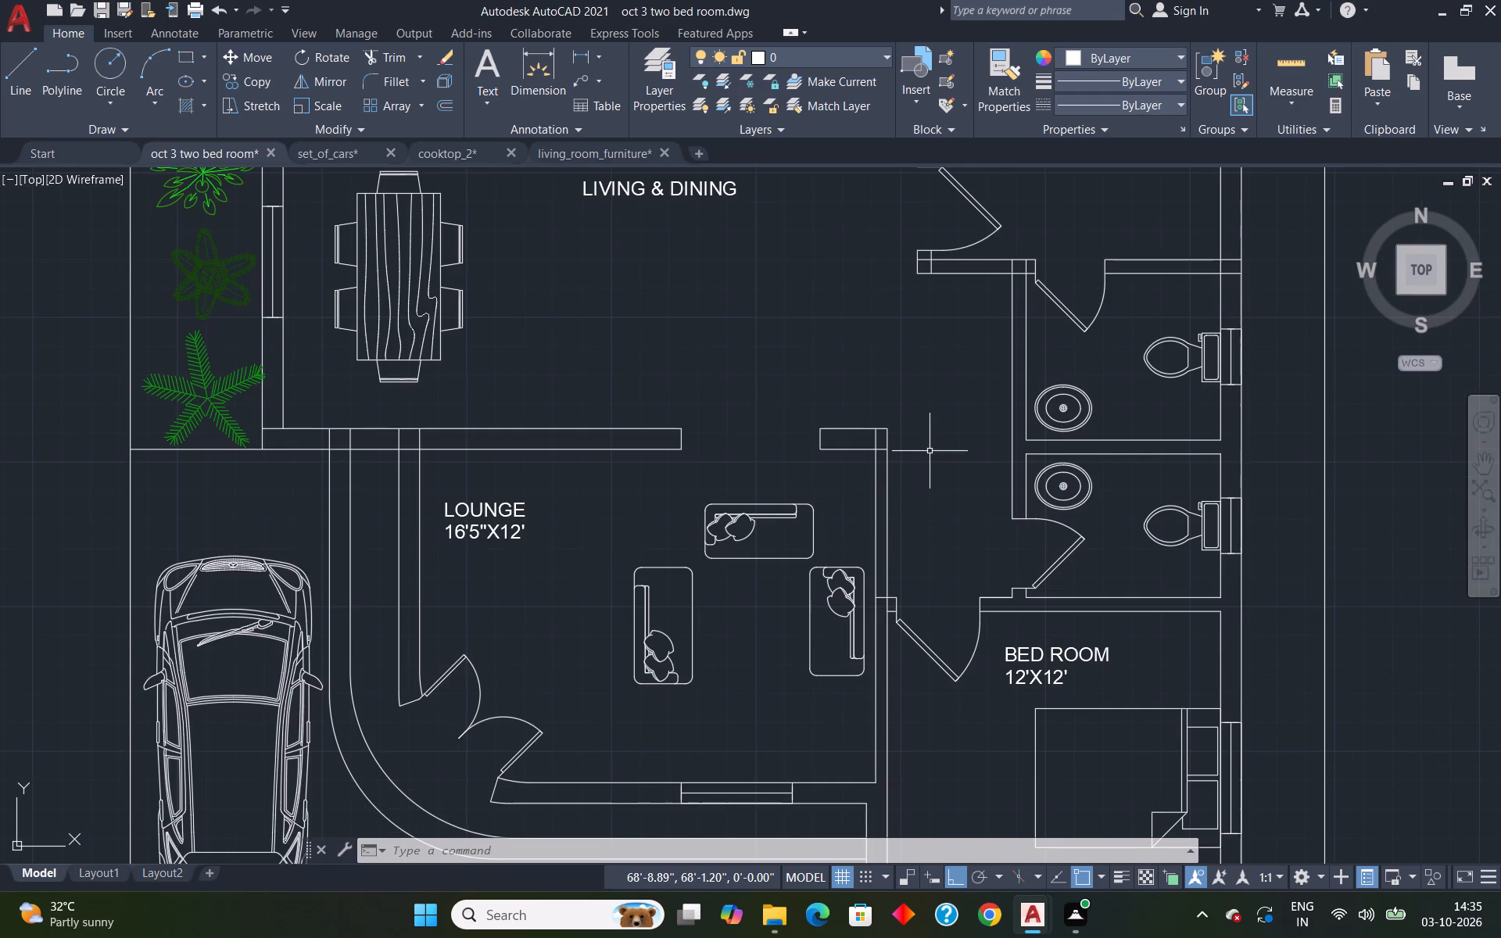
Look over the house plan, including the back yard, staircase and lounge, for rooms that still lack labels.
scroll(938, 437, down, 3)
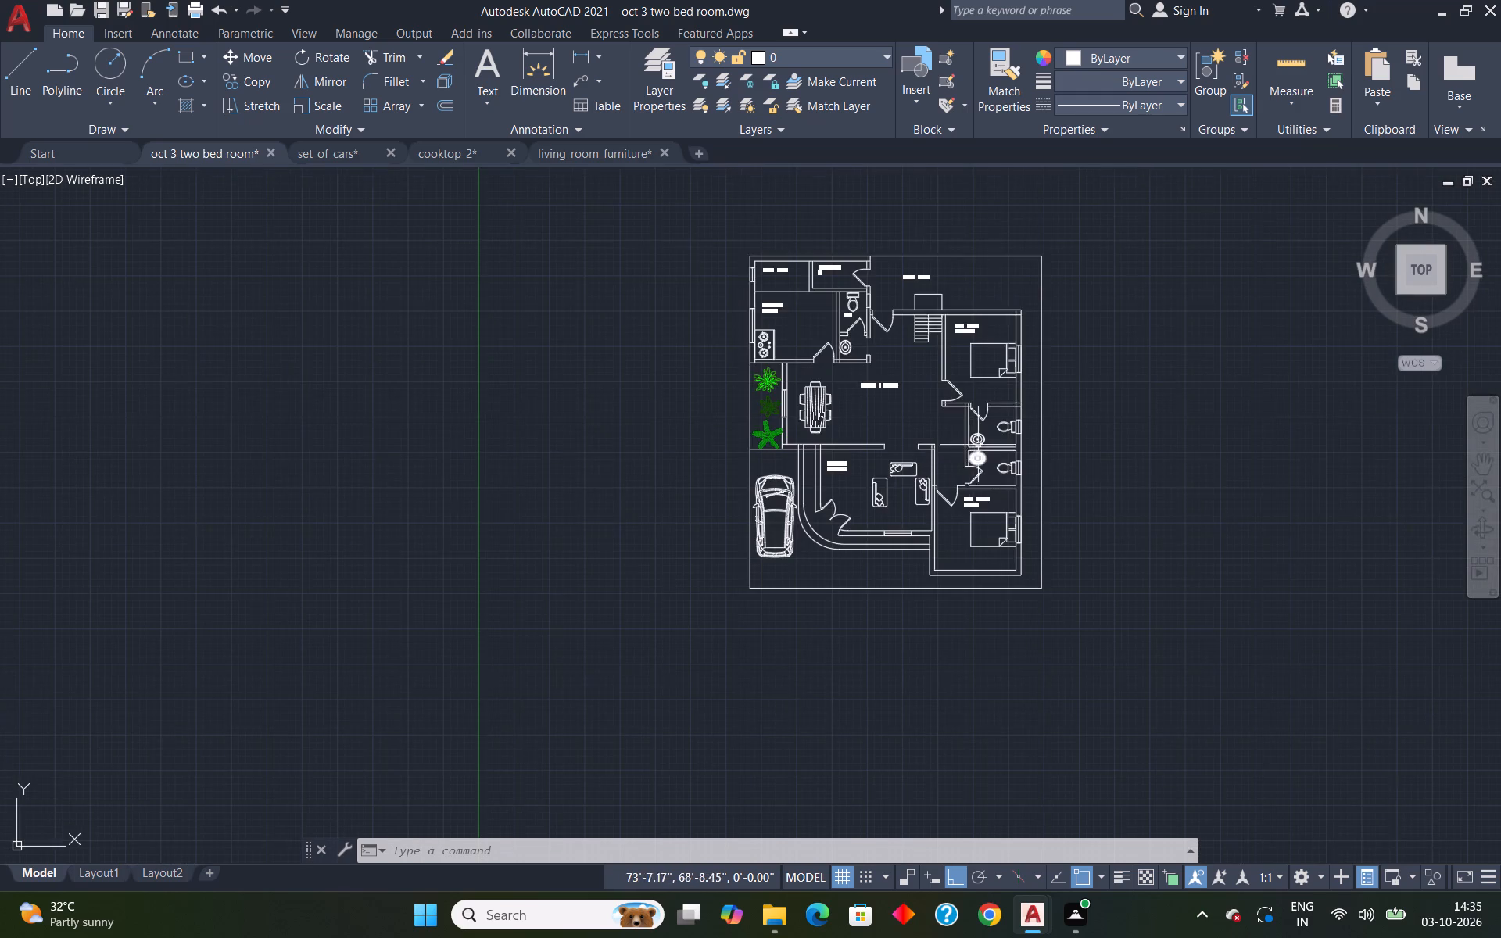
scroll(980, 442, up, 1)
scroll(980, 439, down, 2)
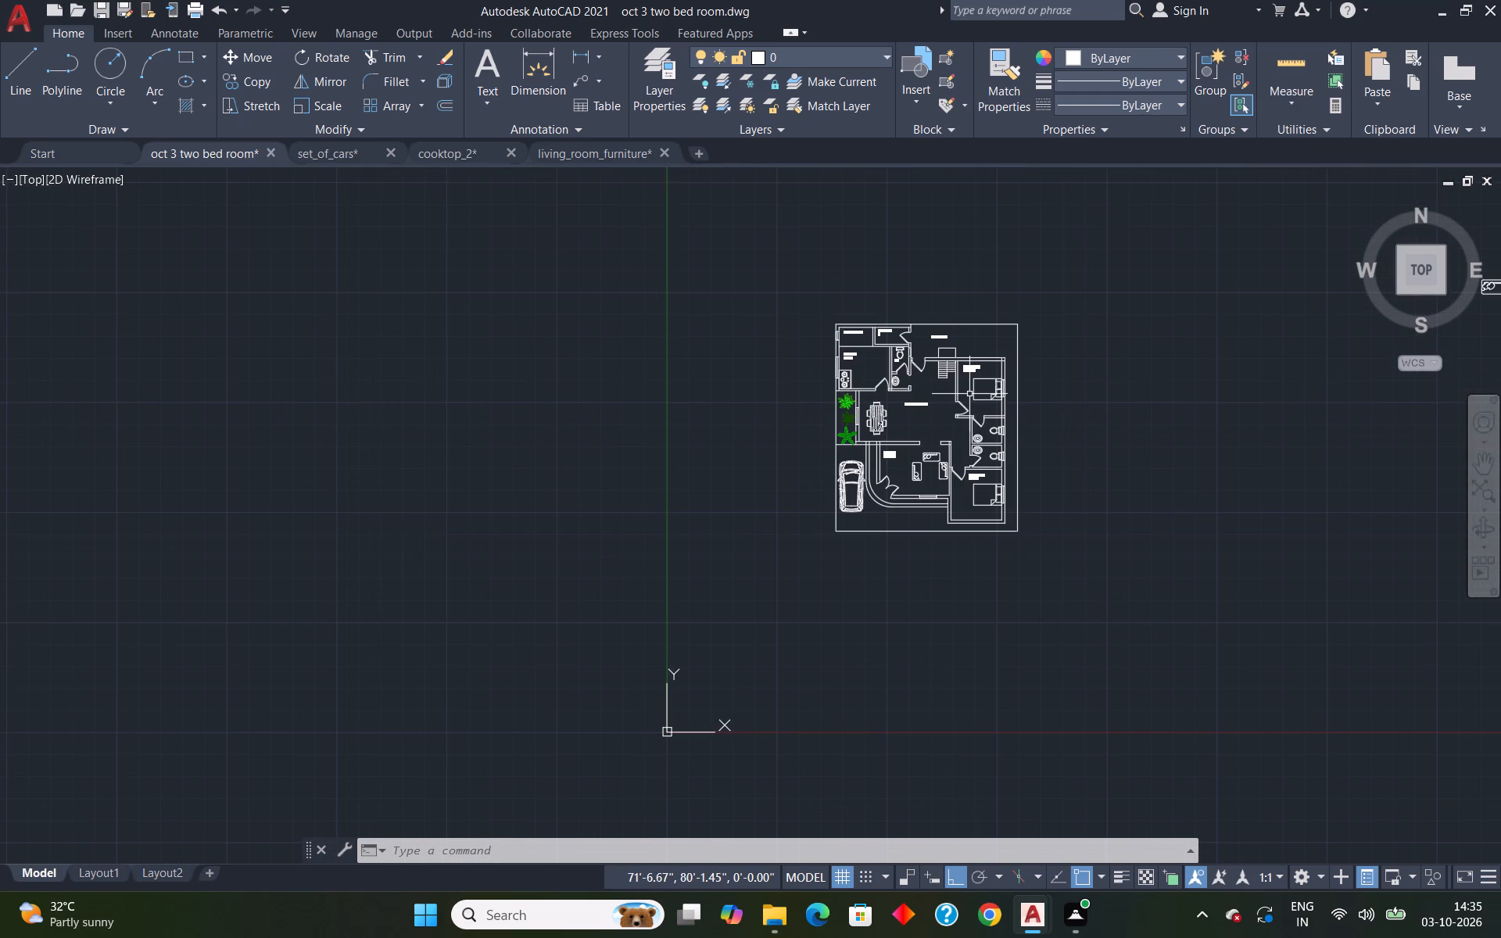
scroll(947, 342, up, 5)
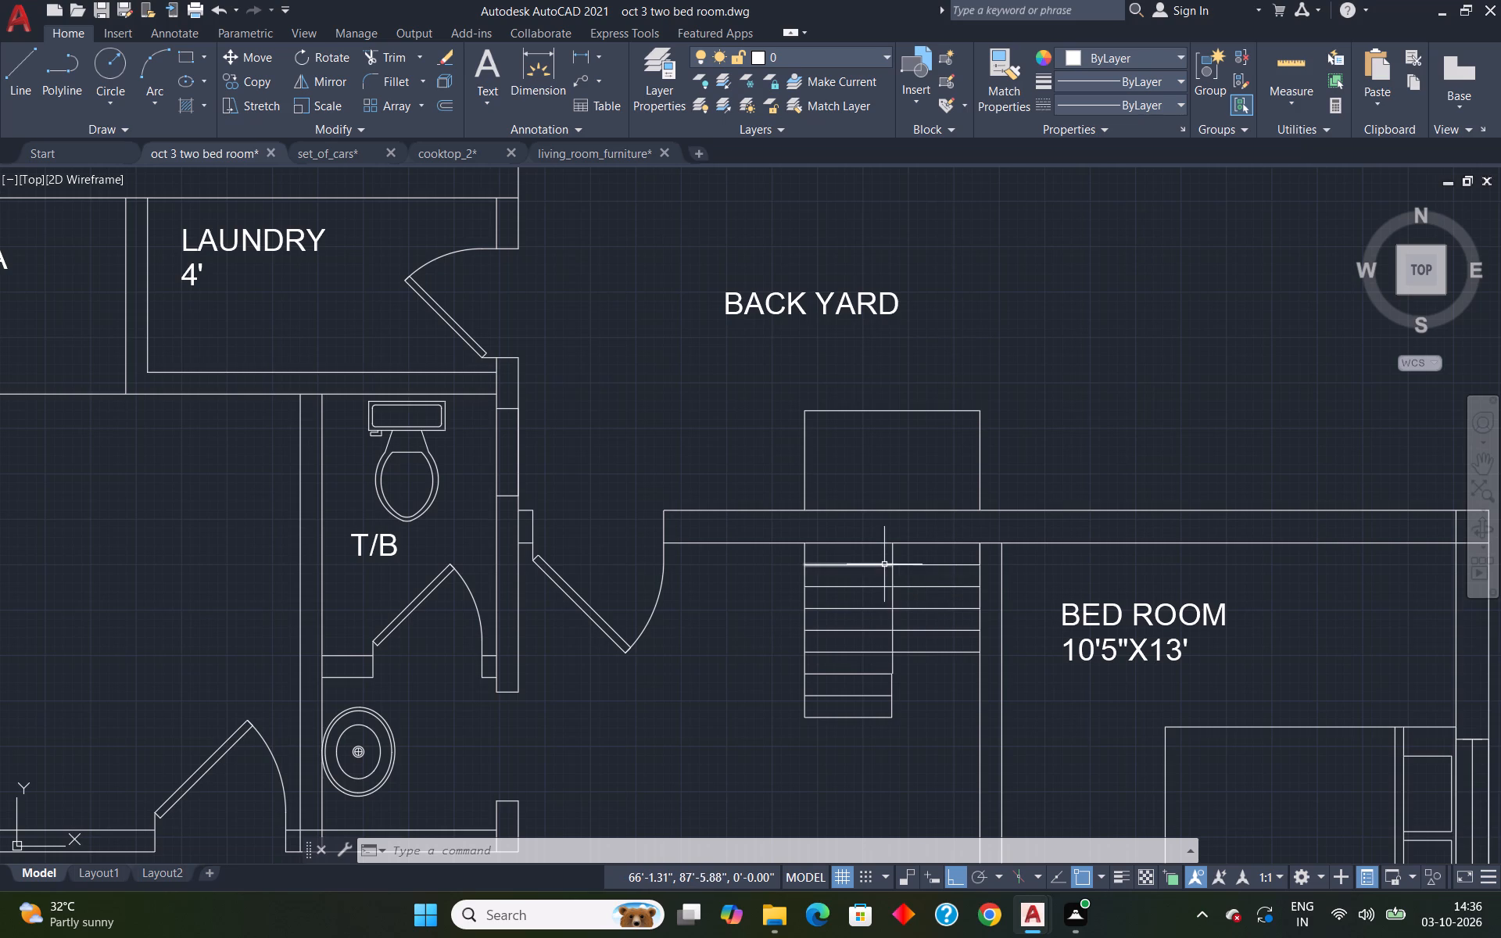
scroll(884, 564, down, 2)
scroll(887, 581, up, 2)
scroll(887, 581, down, 4)
scroll(936, 653, down, 2)
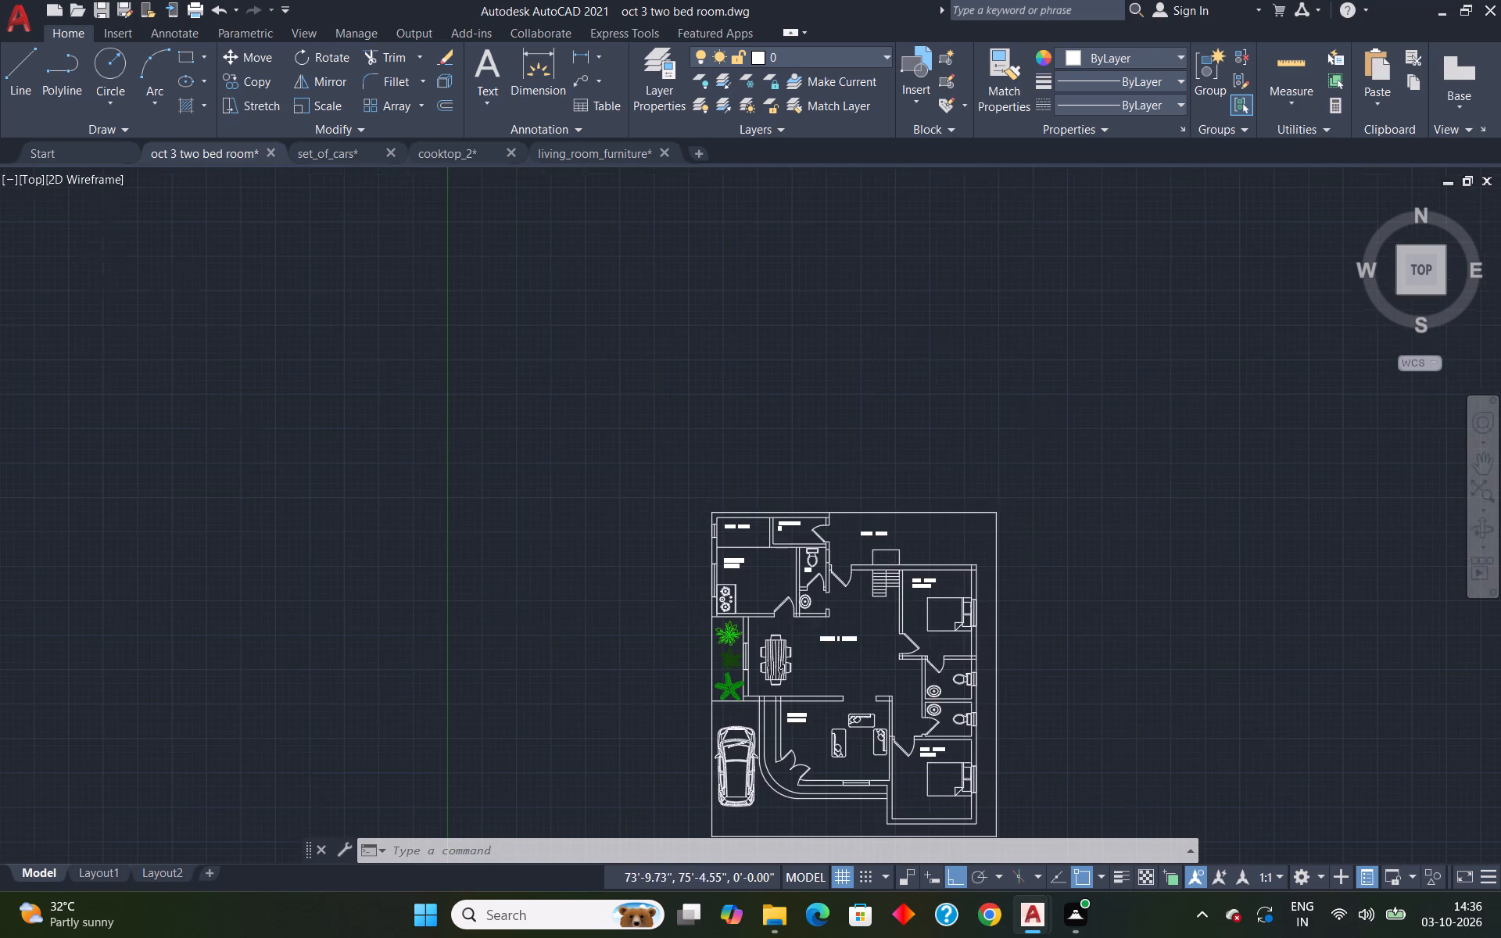
scroll(936, 653, down, 2)
scroll(930, 703, up, 3)
scroll(908, 614, up, 3)
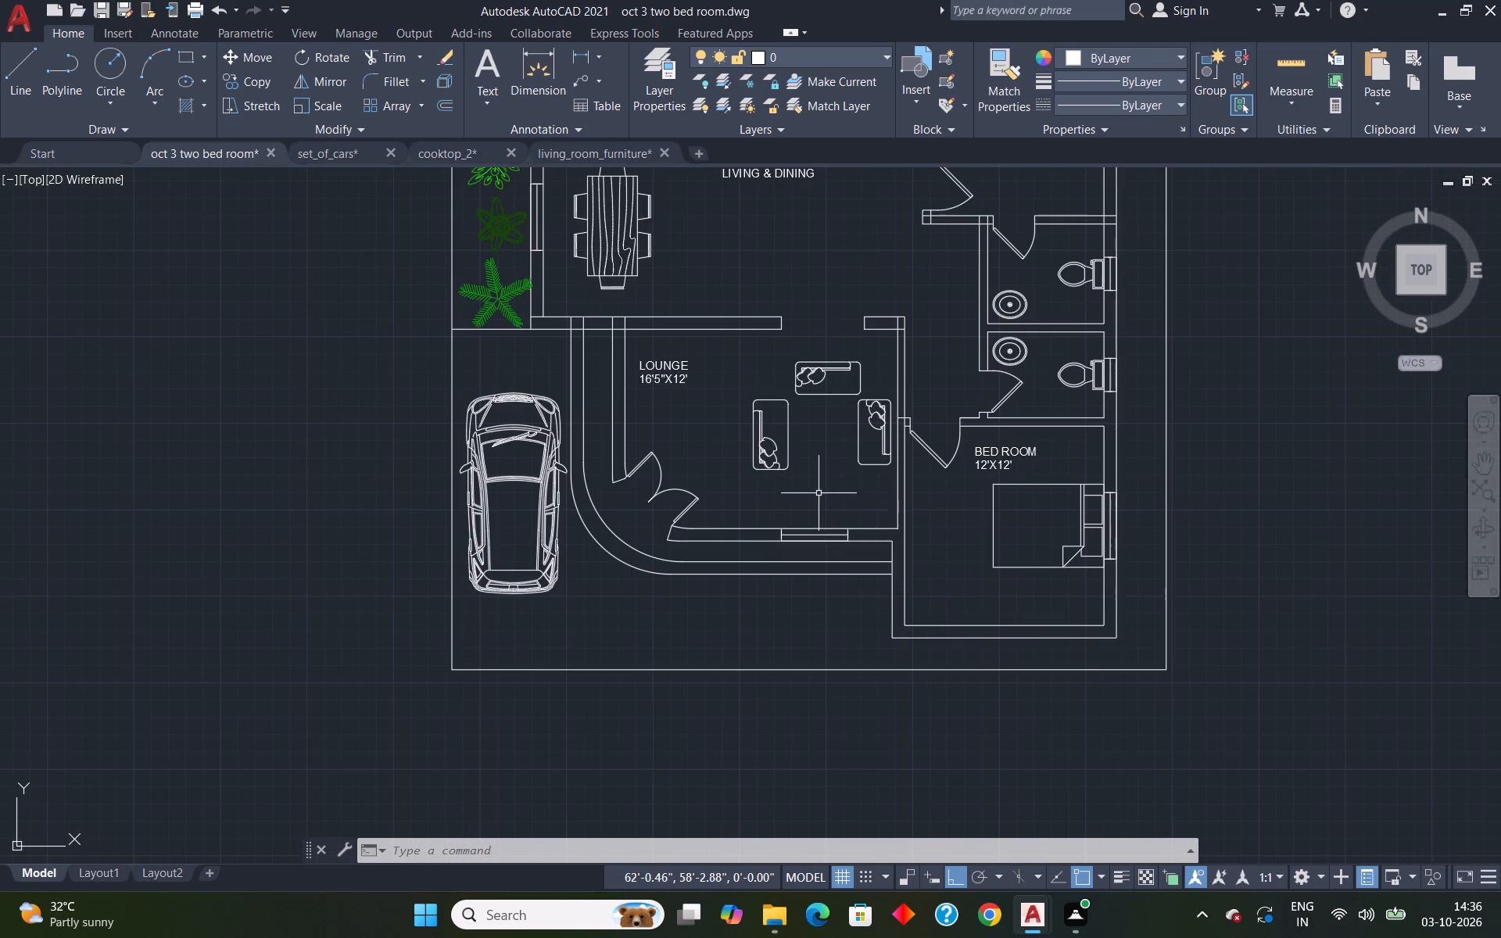
Label the north bathroom beside the bedrooms with single-line text T/B and 7'X6', 6" high at 0° rotation.
scroll(819, 493, down, 2)
scroll(923, 381, up, 4)
text(DT)
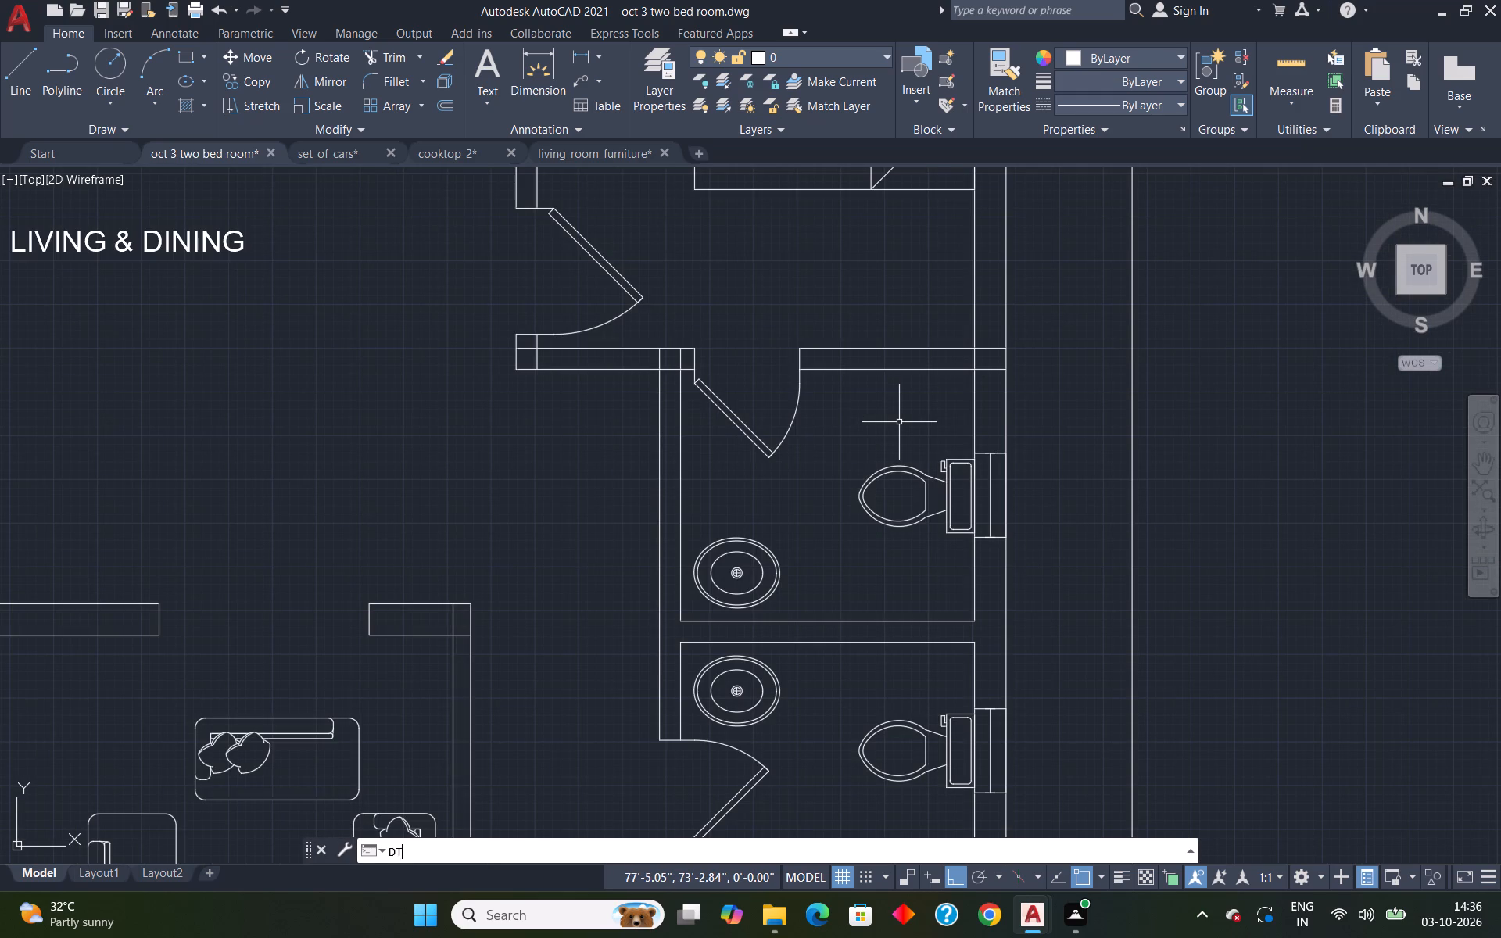
key(Return)
click(815, 433)
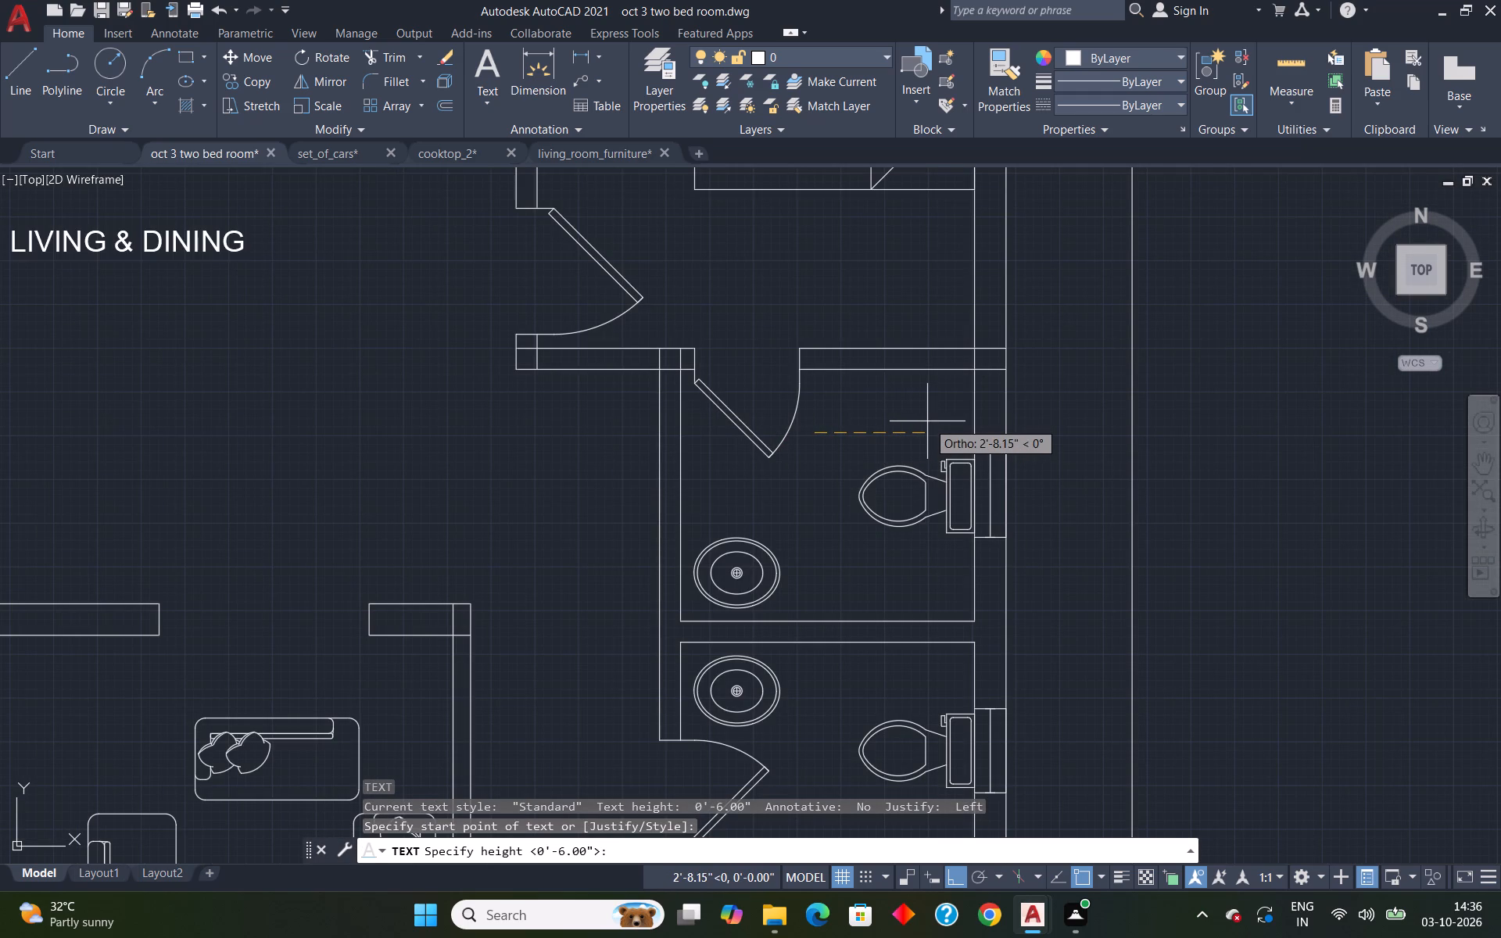
text(T/)
text(BV)
key(BackSpace)
key(BackSpace)
key(BackSpace)
key(BackSpace)
key(Return)
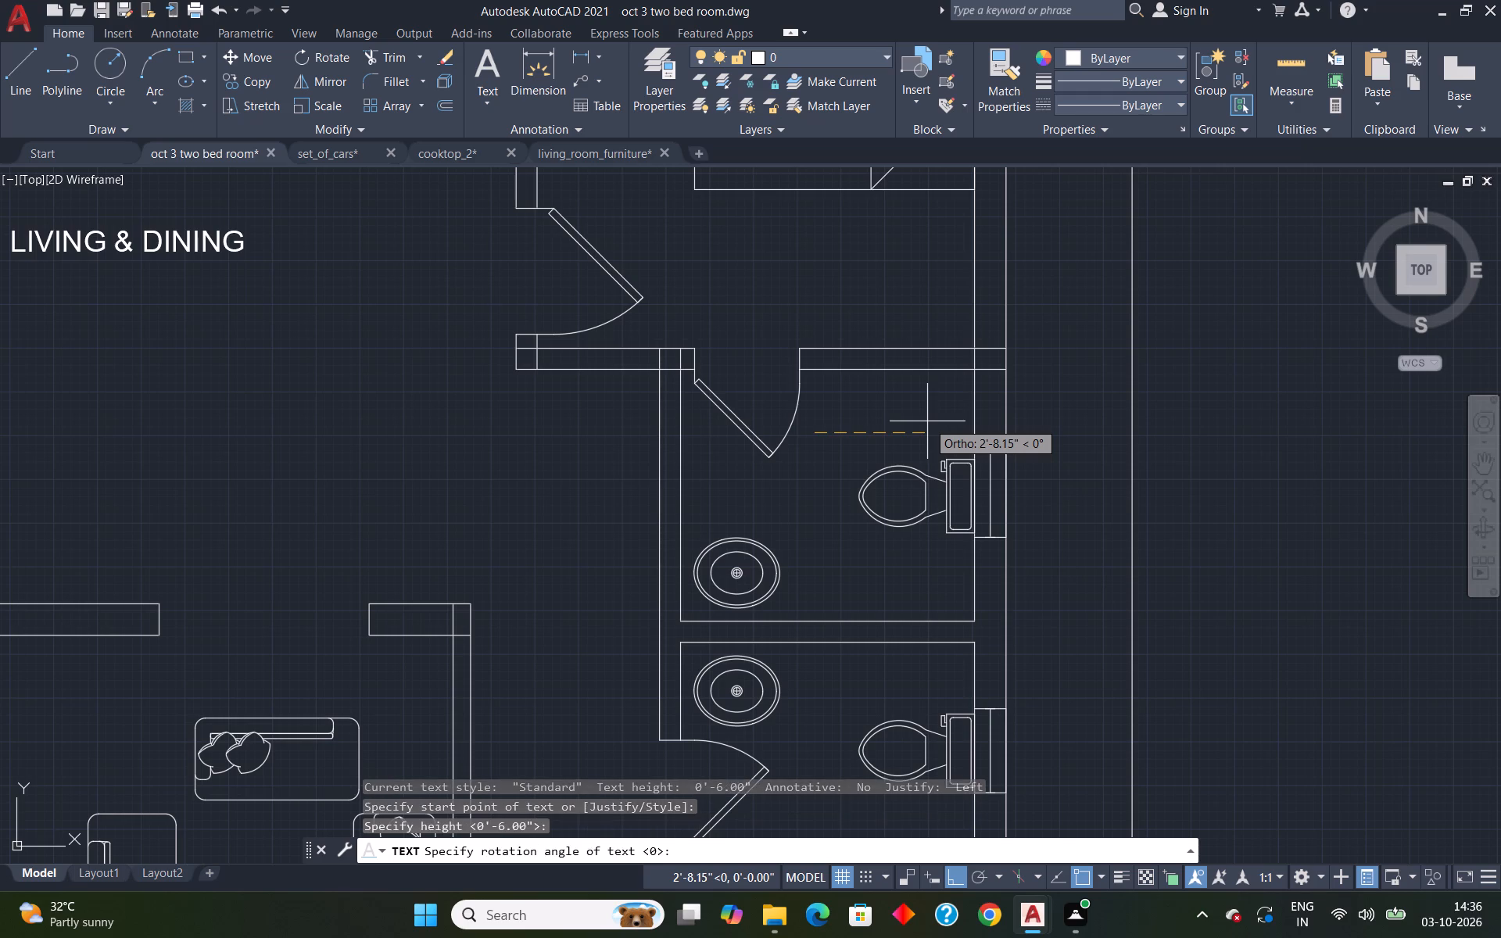
key(Return)
key(t)
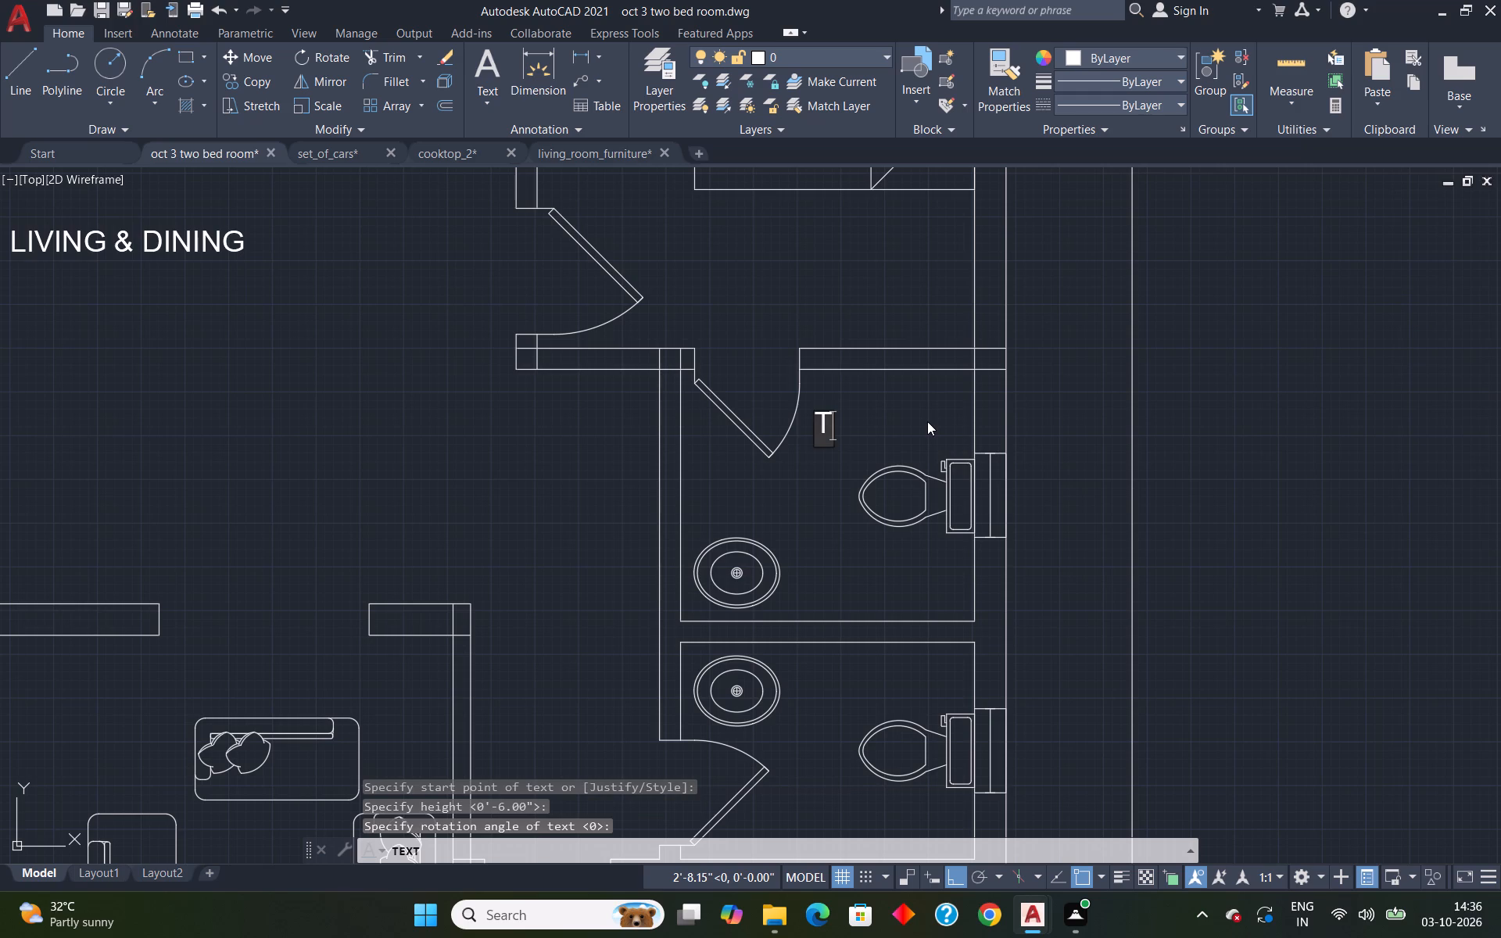
text(/B)
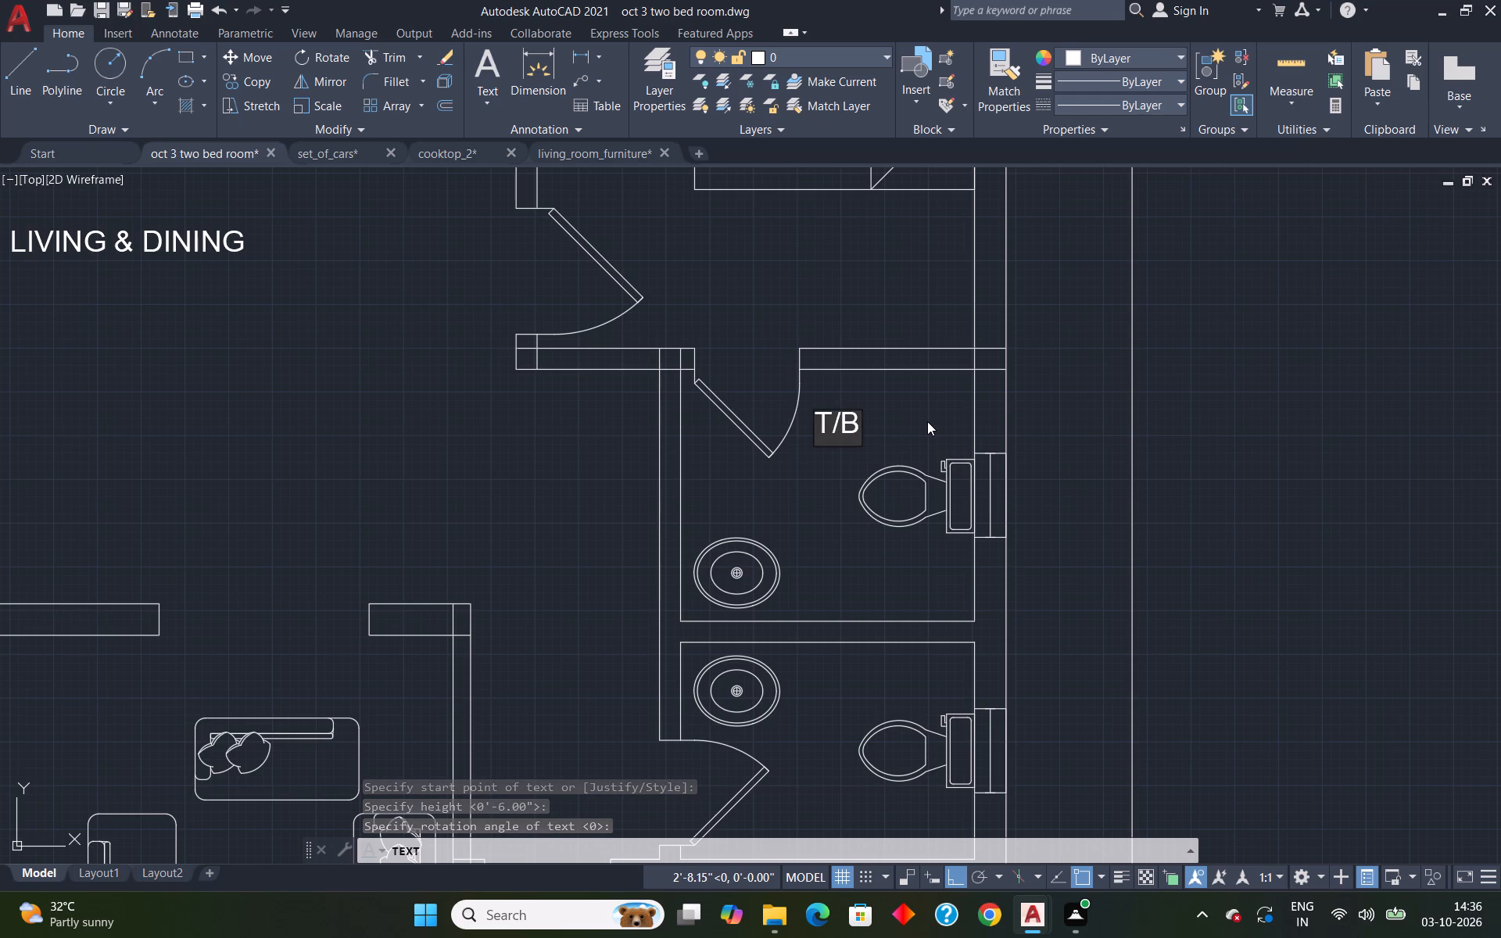
key(Return)
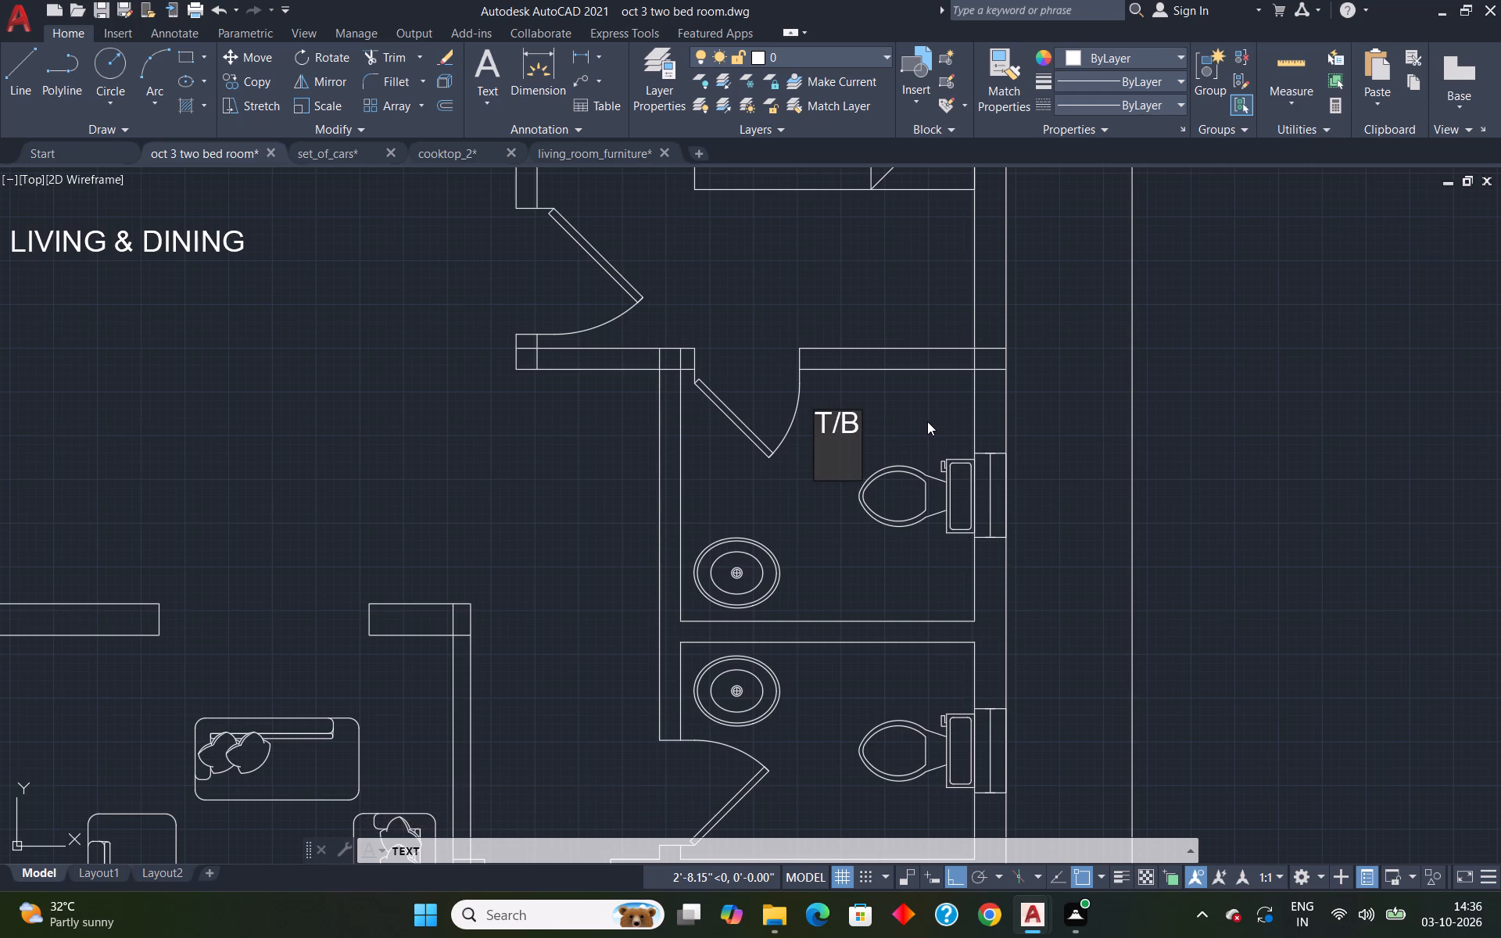
text(7')
text(X6)
key(apostrophe)
key(Return)
key(Return)
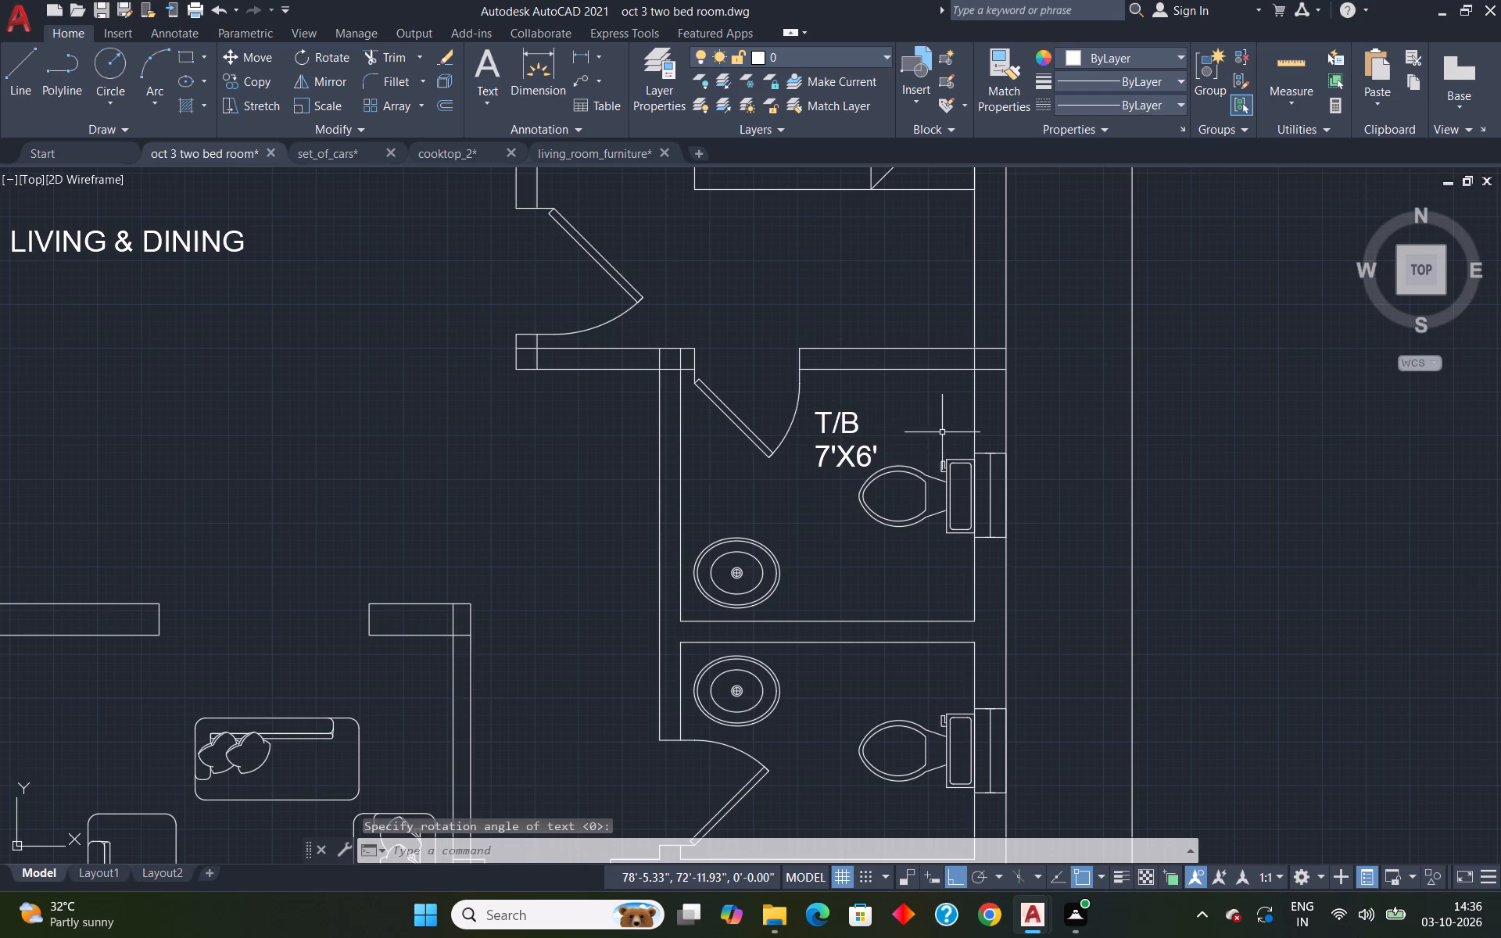
Label the south bathroom with single-line text T/B and 7'X5'2", 6" high at 0° rotation, beside its oval sink.
scroll(942, 432, down, 2)
key(space)
scroll(900, 546, up, 4)
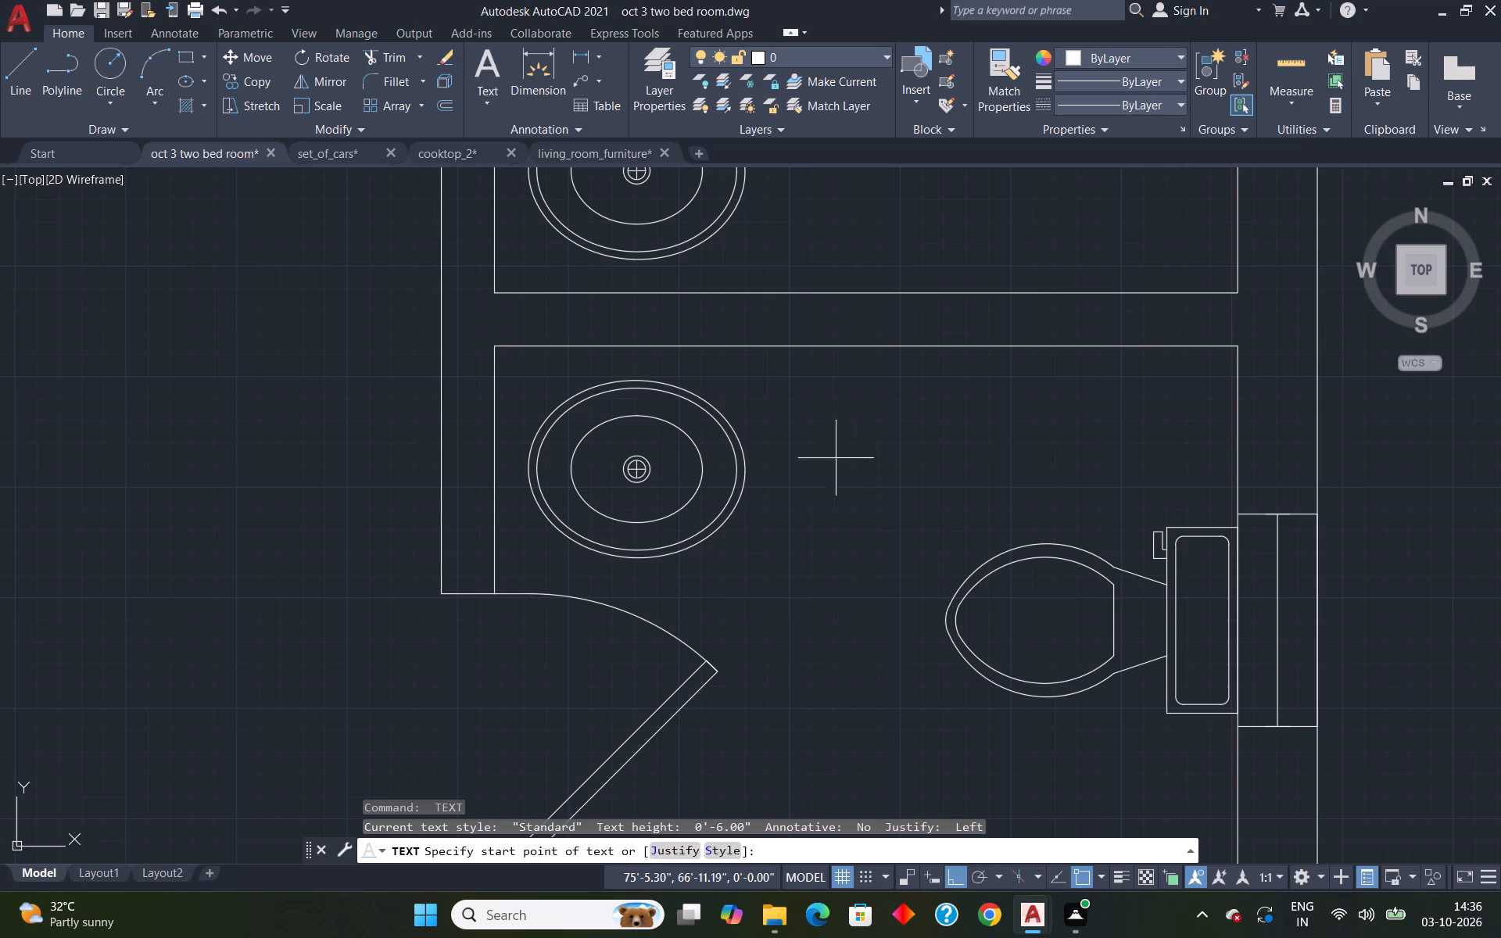
click(824, 414)
key(Return)
key(Return)
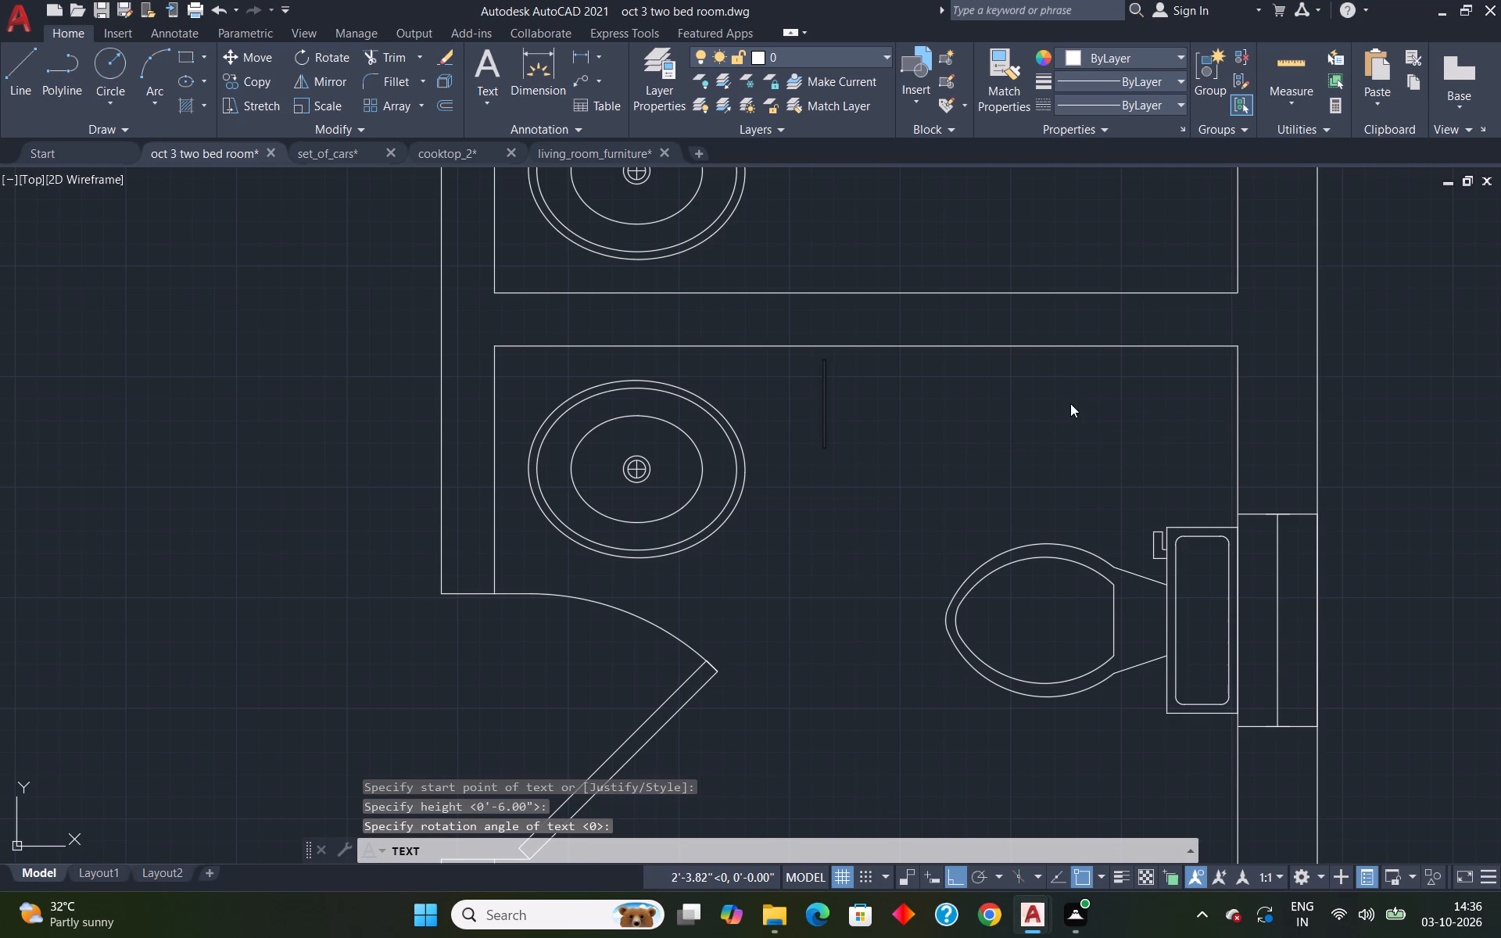
text(T/)
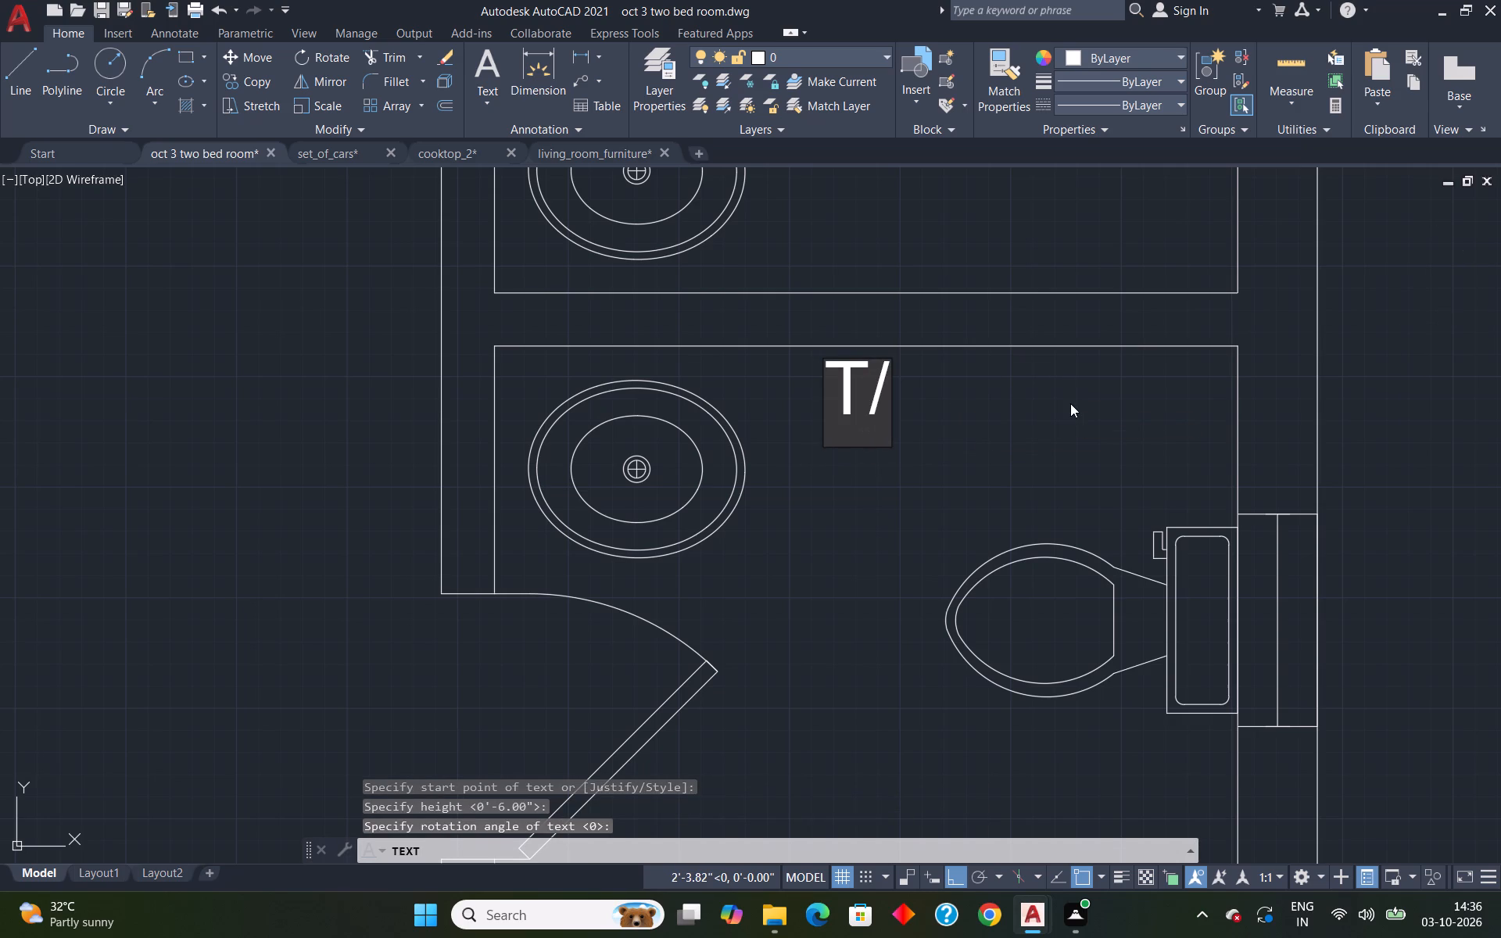
key(b)
key(Return)
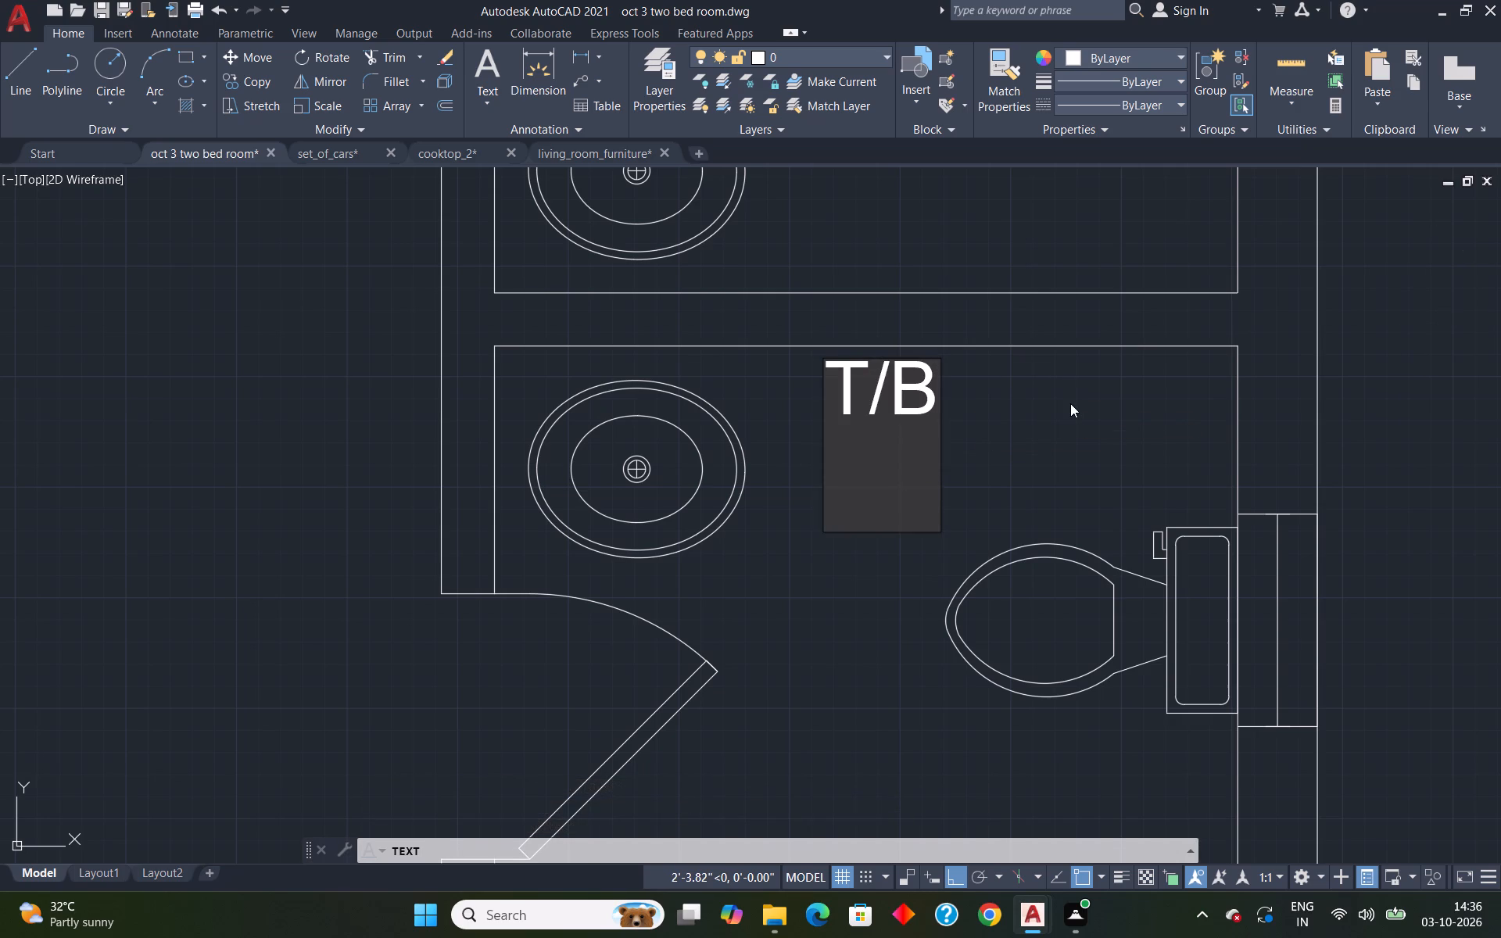
text(7')
key(x)
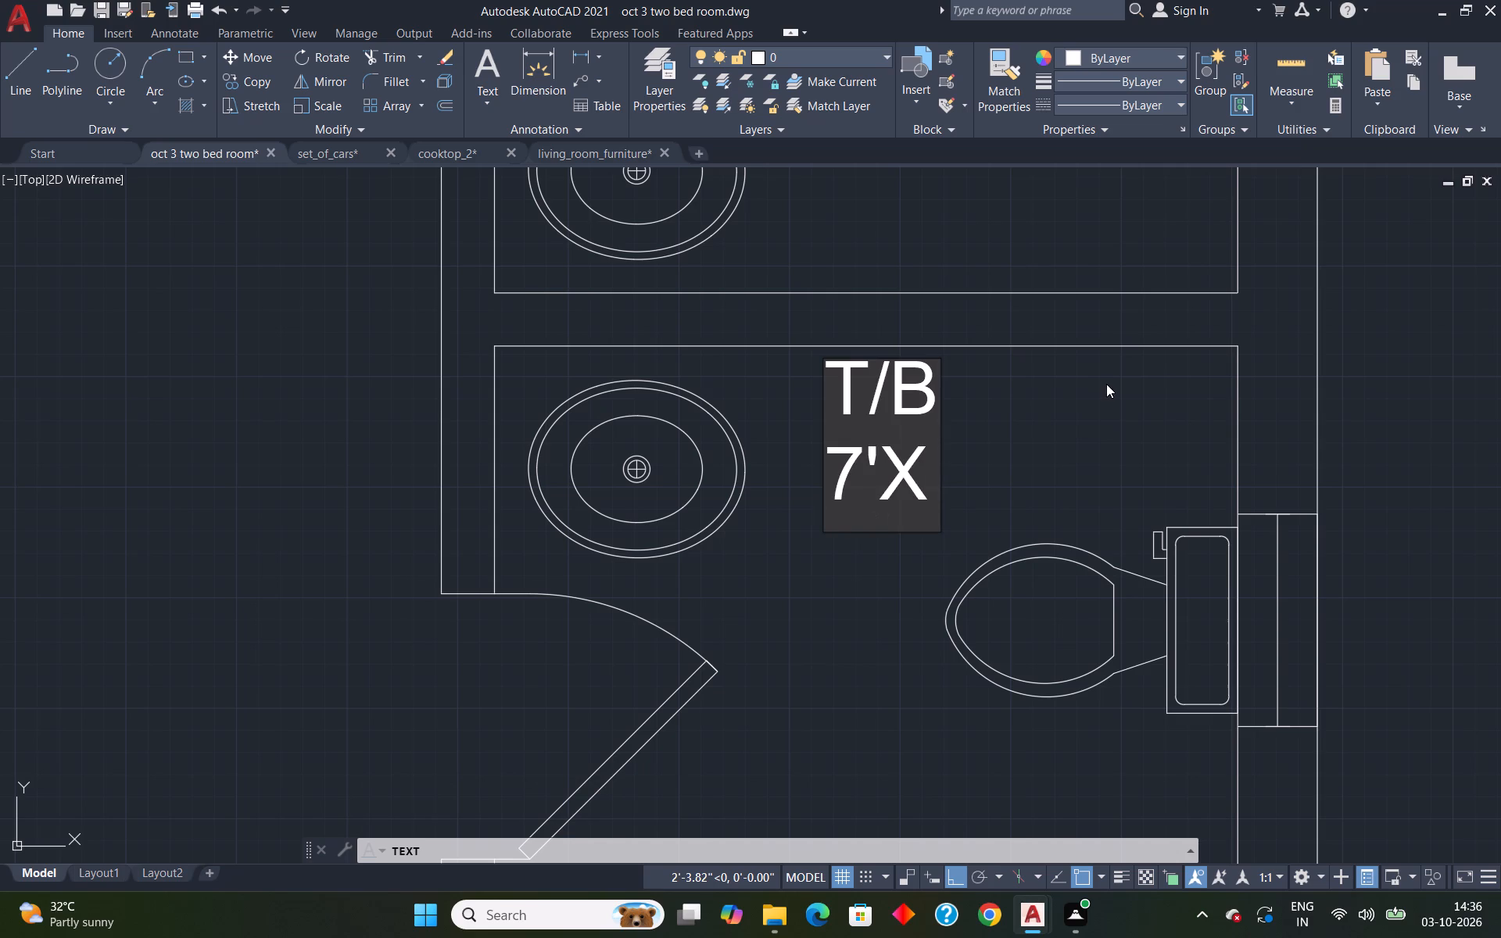
key(5)
text('2")
key(Return)
key(Return)
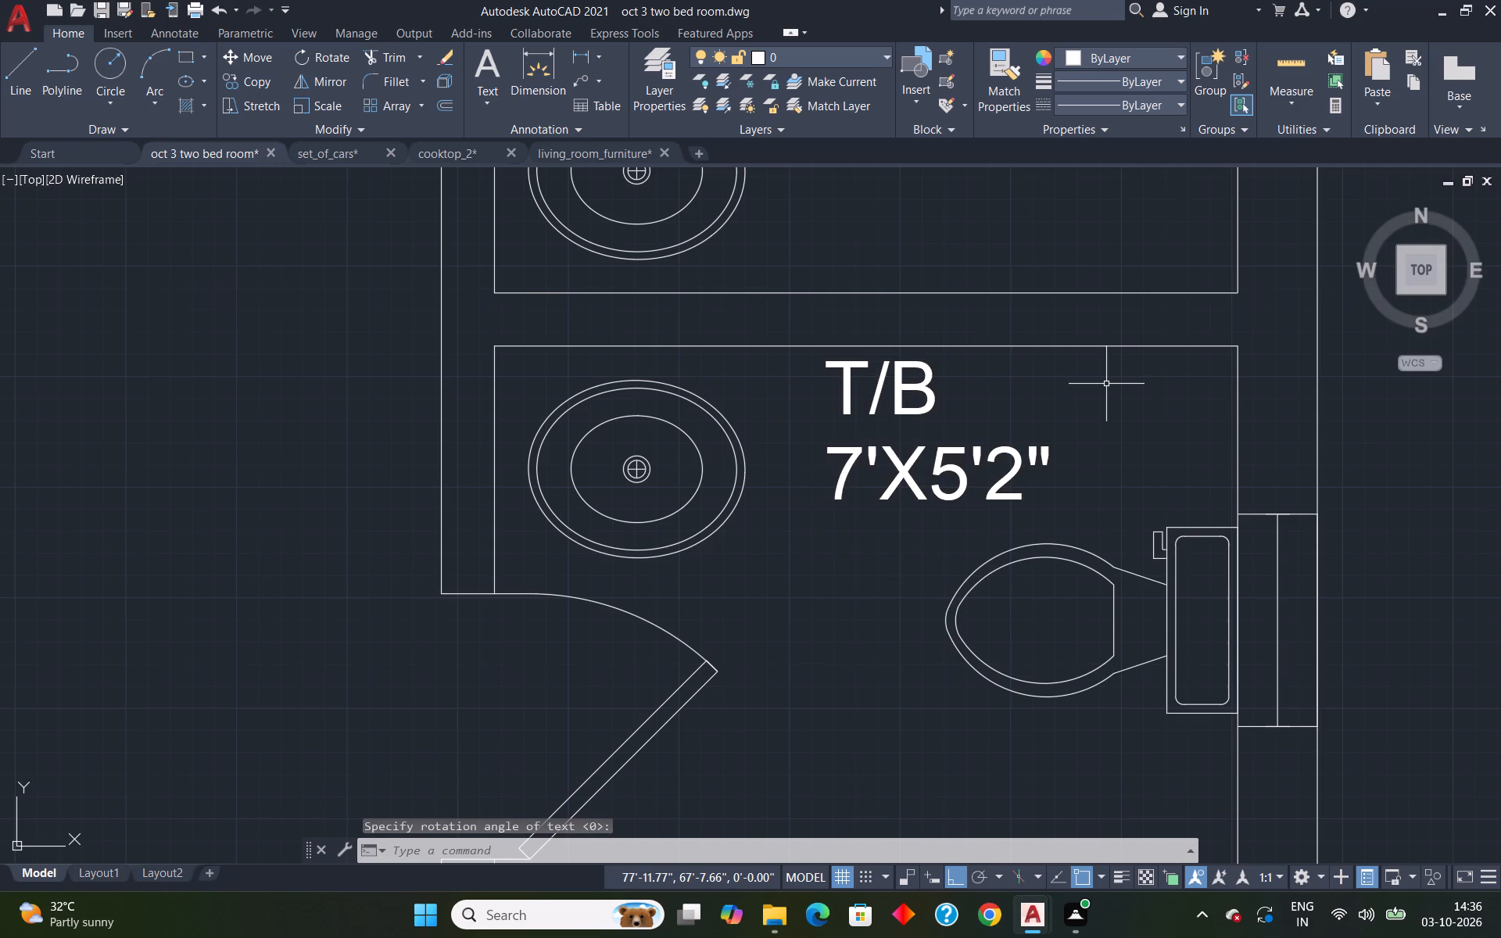
Close the living_room_furniture, cooktop_2 and set_of_cars drawings, discarding the changes to the latter two.
scroll(1100, 382, down, 5)
scroll(1152, 435, down, 2)
scroll(1134, 419, up, 3)
scroll(1118, 395, down, 2)
scroll(1063, 380, up, 2)
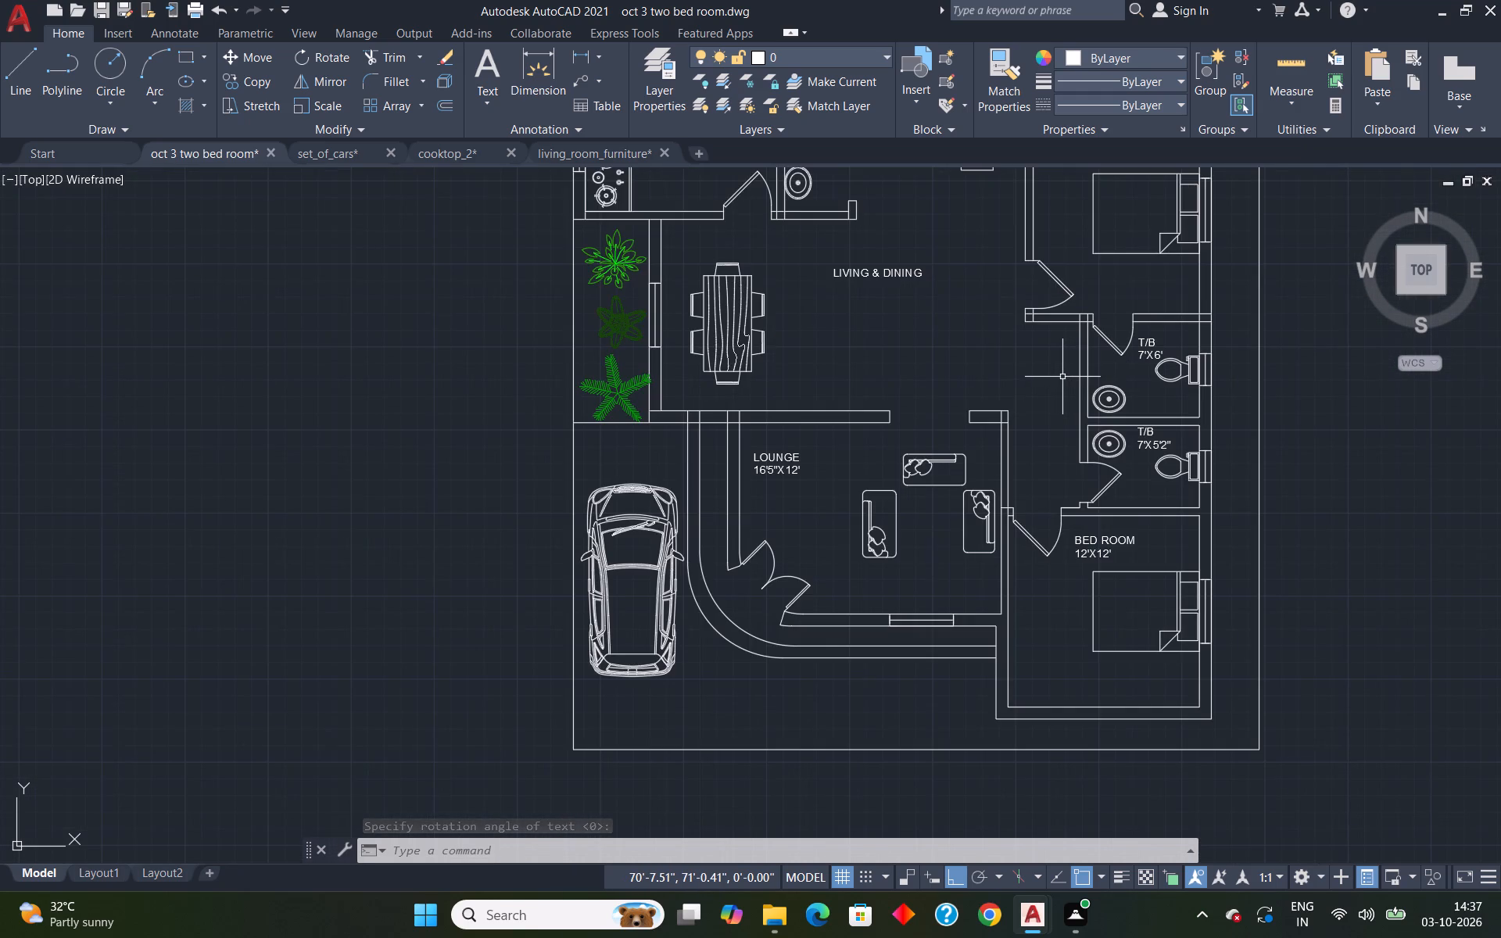
scroll(1062, 377, down, 1)
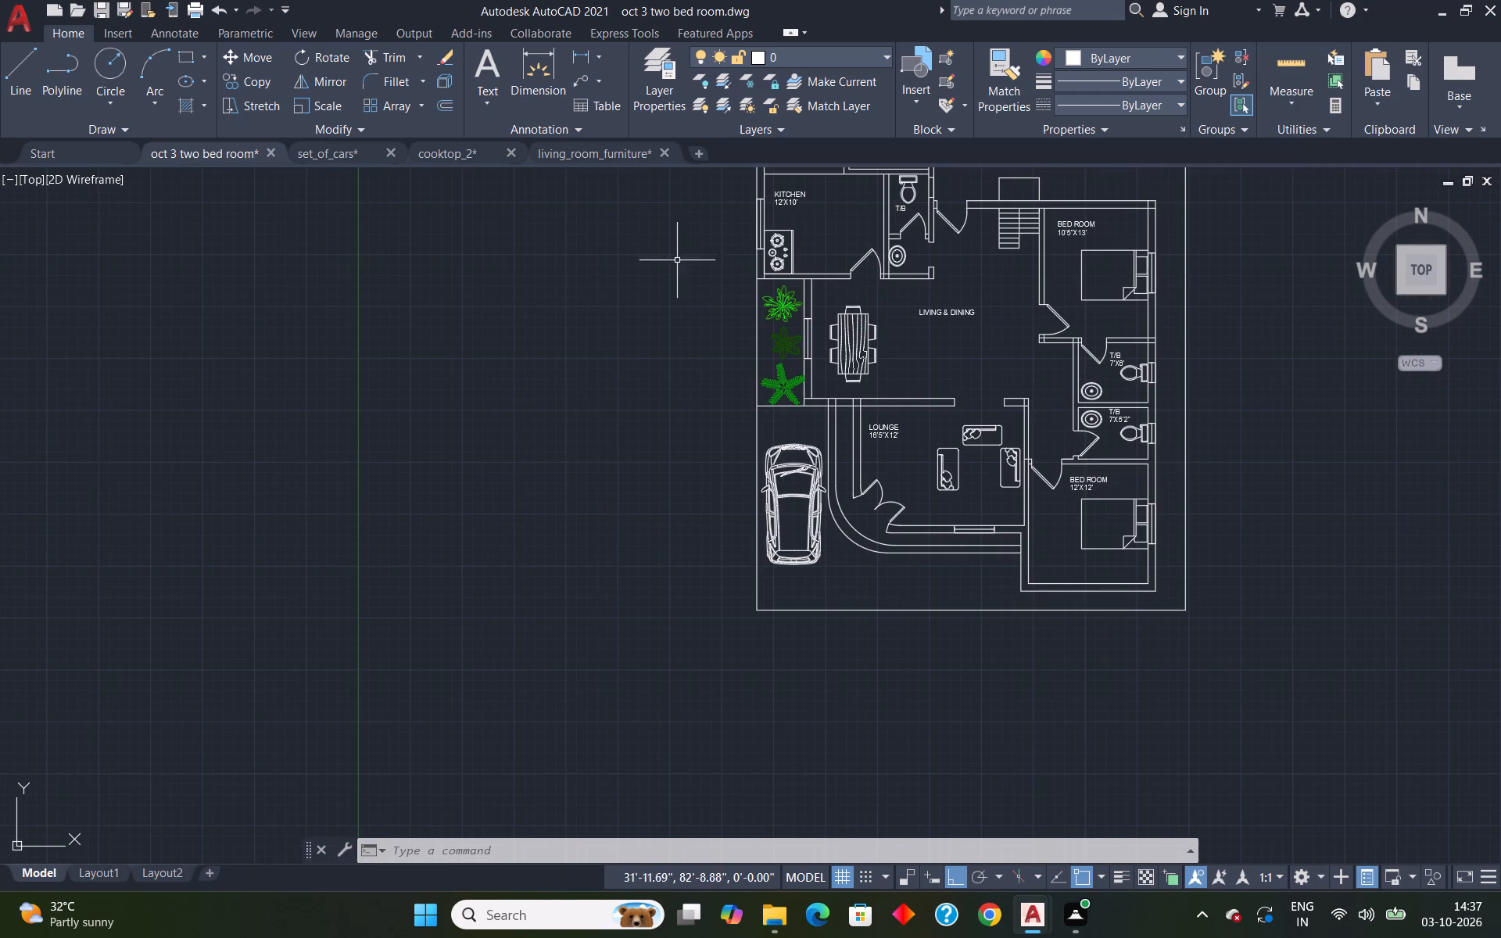
click(660, 153)
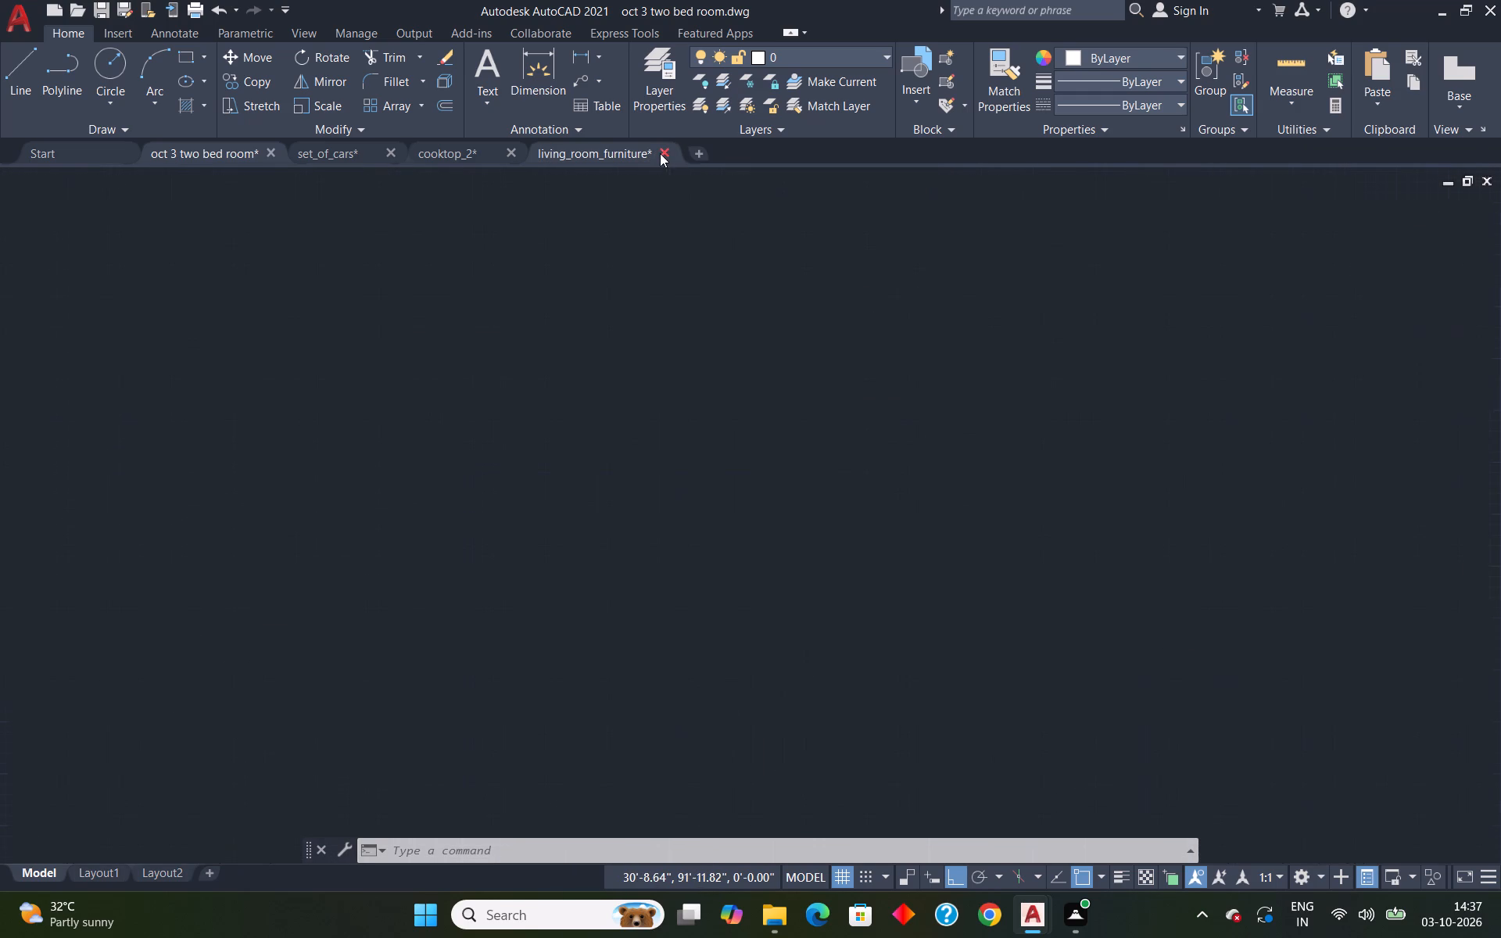
click(761, 494)
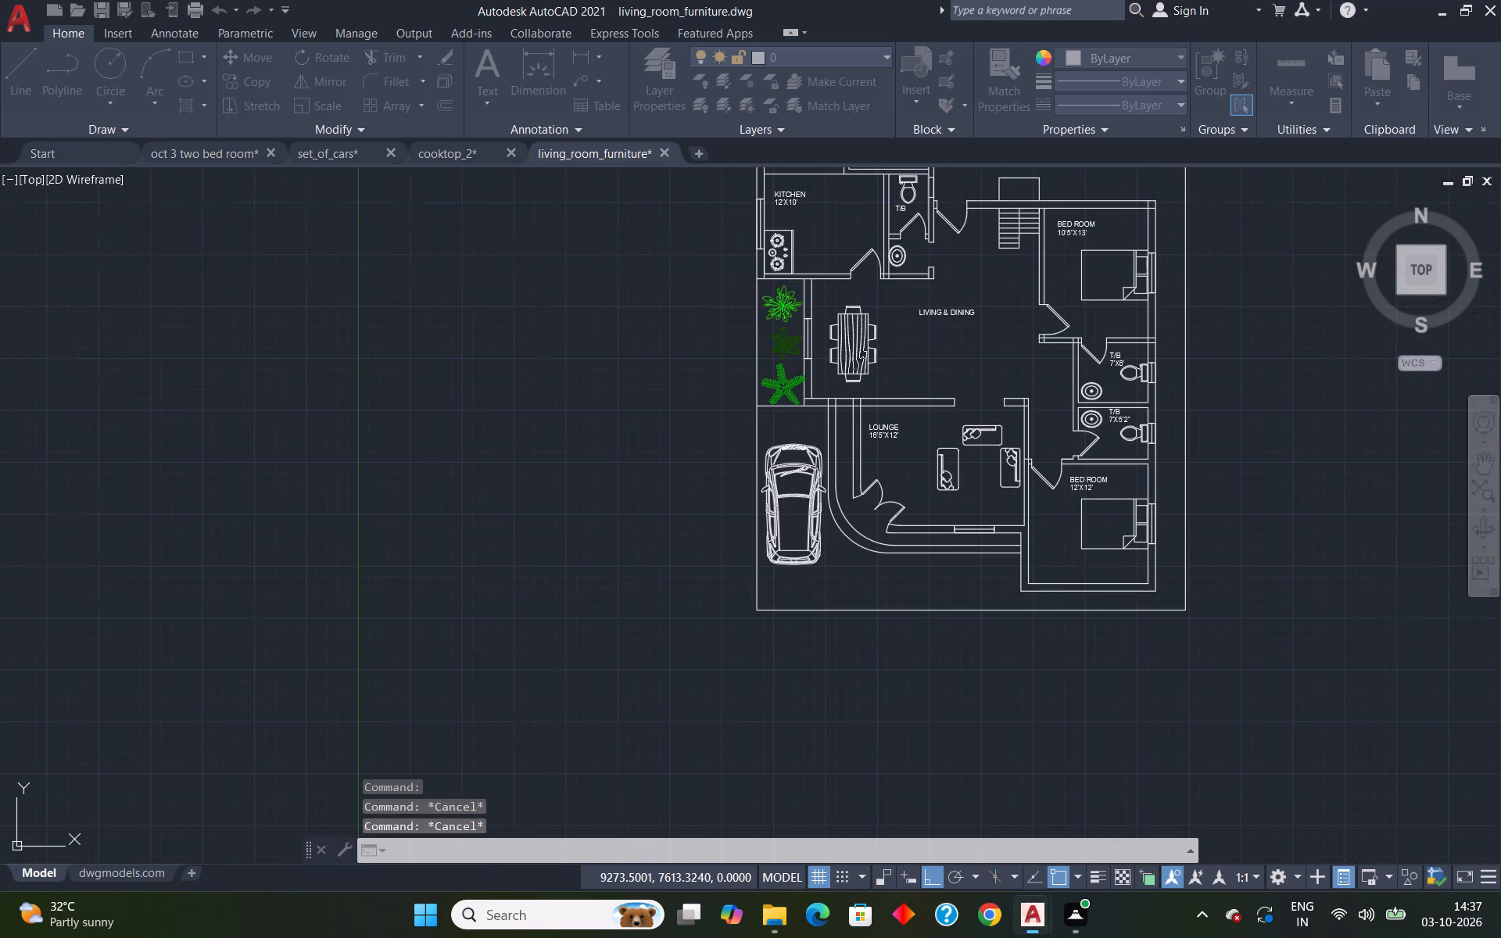
click(518, 156)
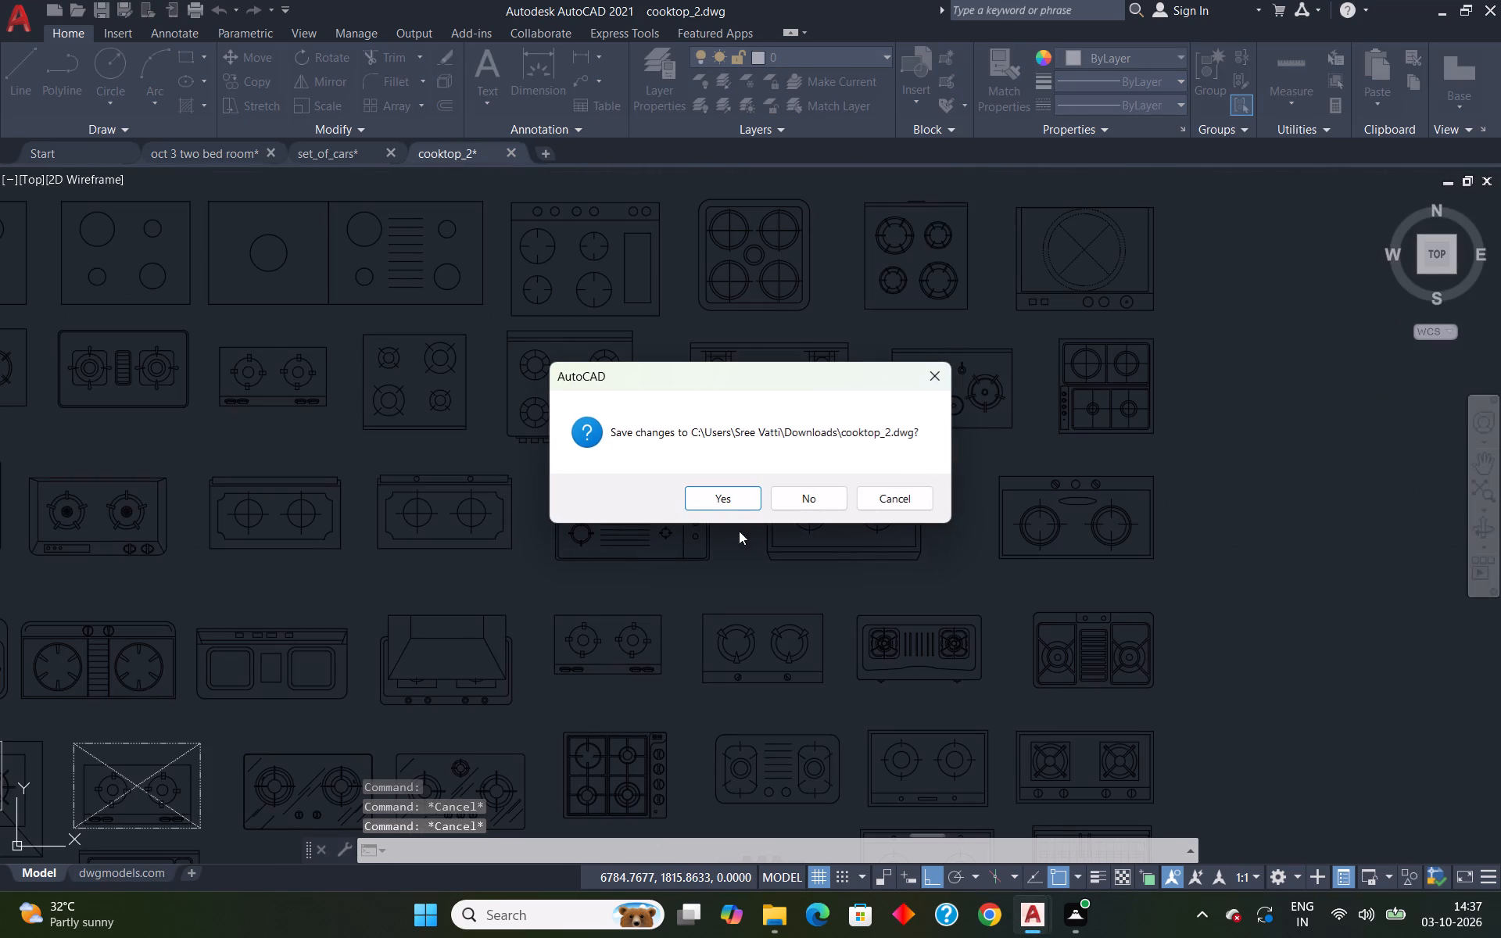
click(813, 503)
click(389, 147)
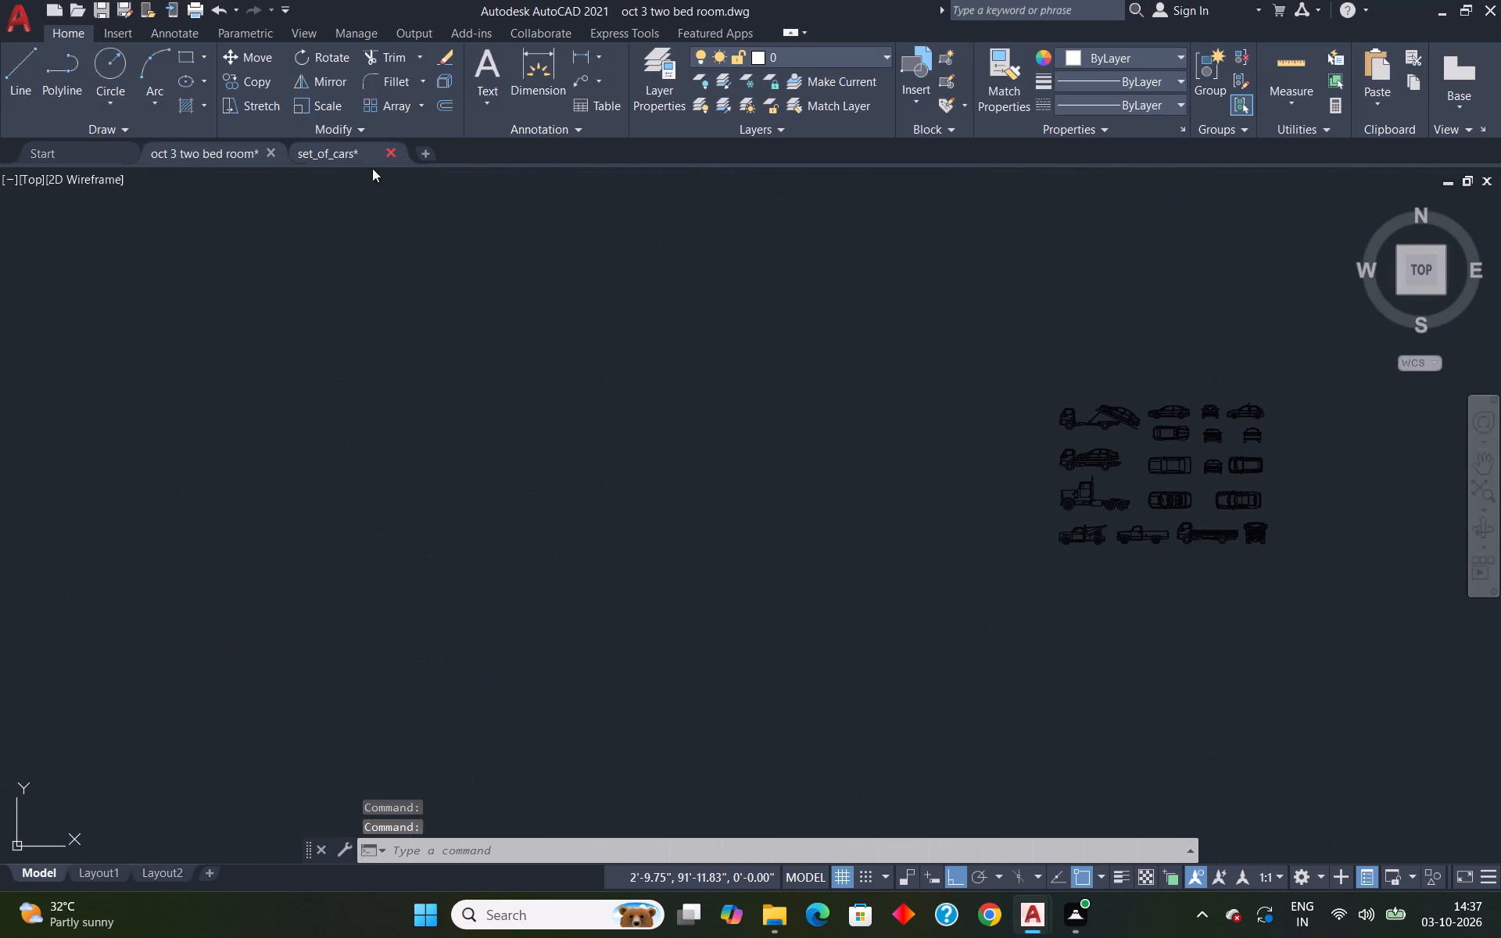
click(815, 496)
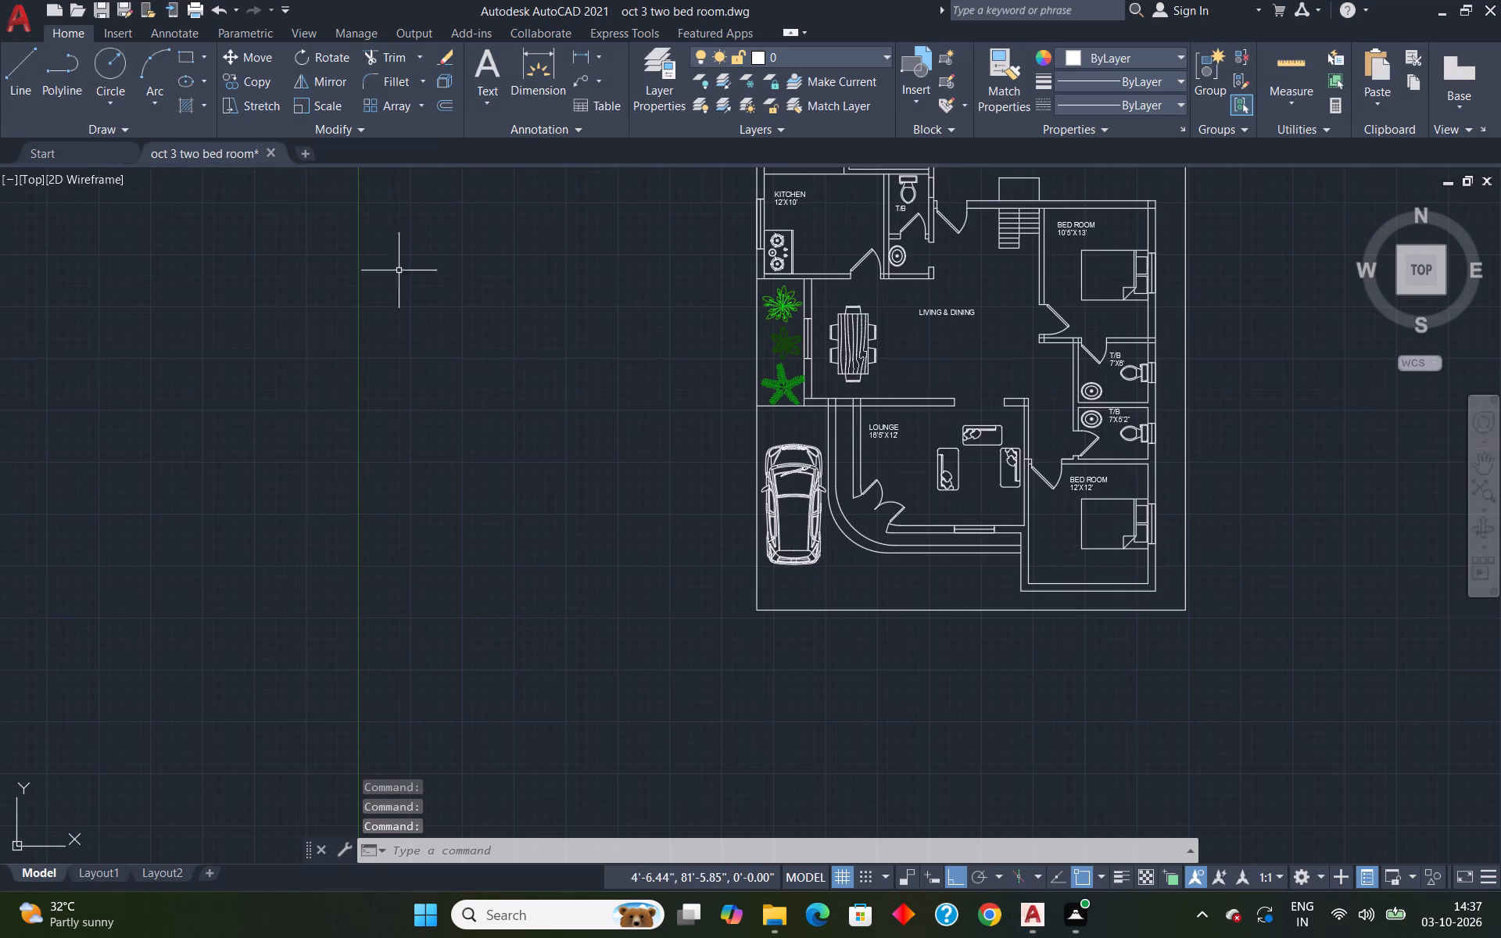
Delete the stray DAY BED1 block lying far east of the house plan.
scroll(621, 337, down, 3)
scroll(632, 302, up, 3)
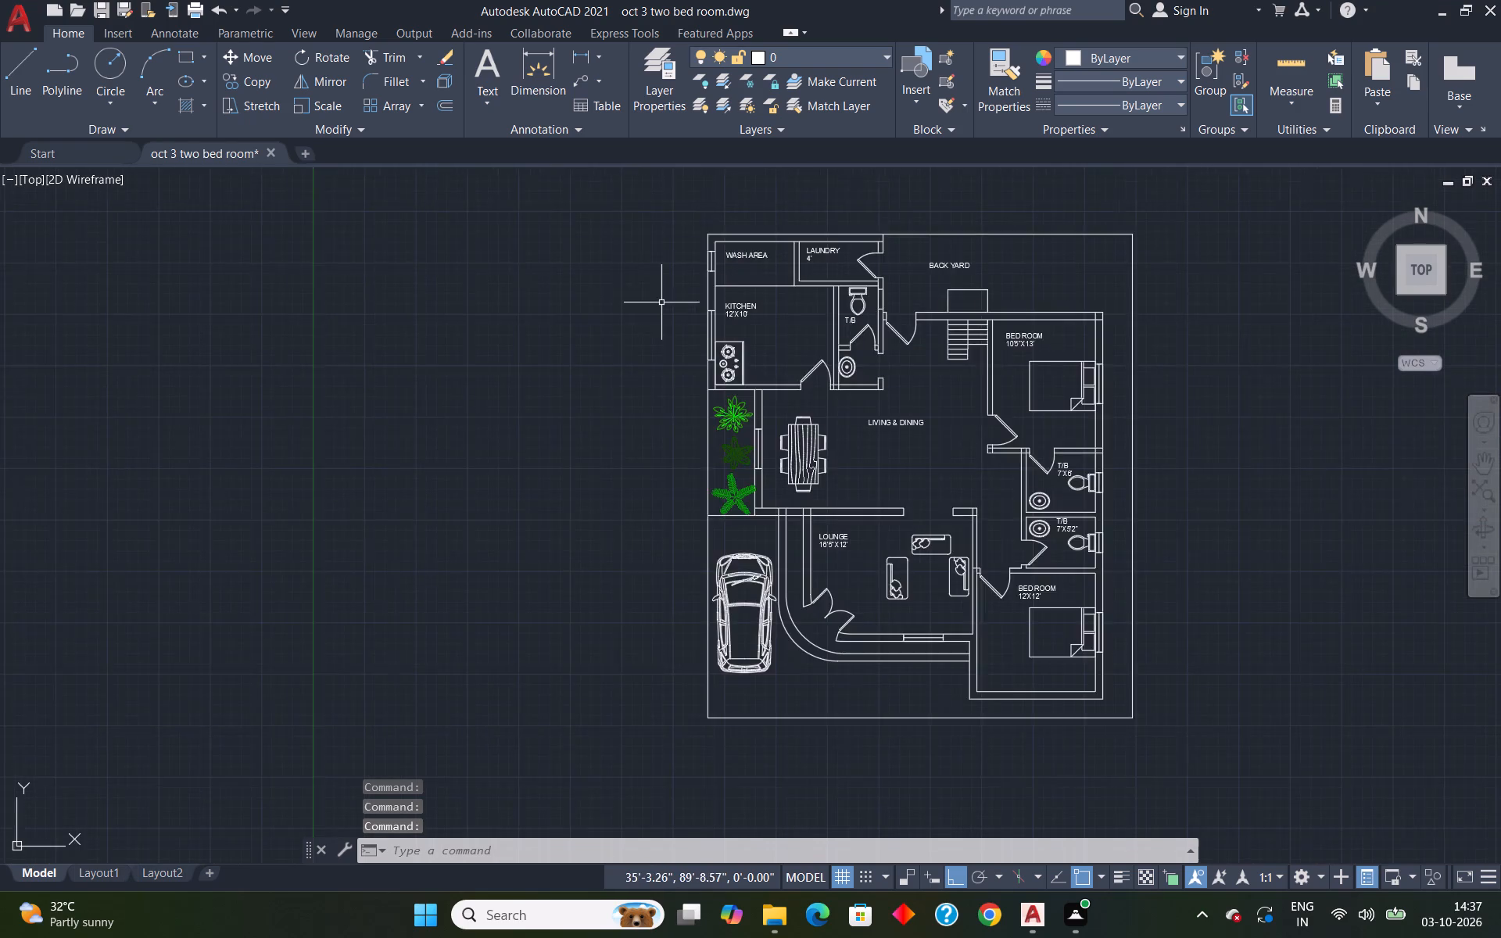
scroll(661, 303, down, 3)
drag(991, 230, 1011, 224)
click(1125, 343)
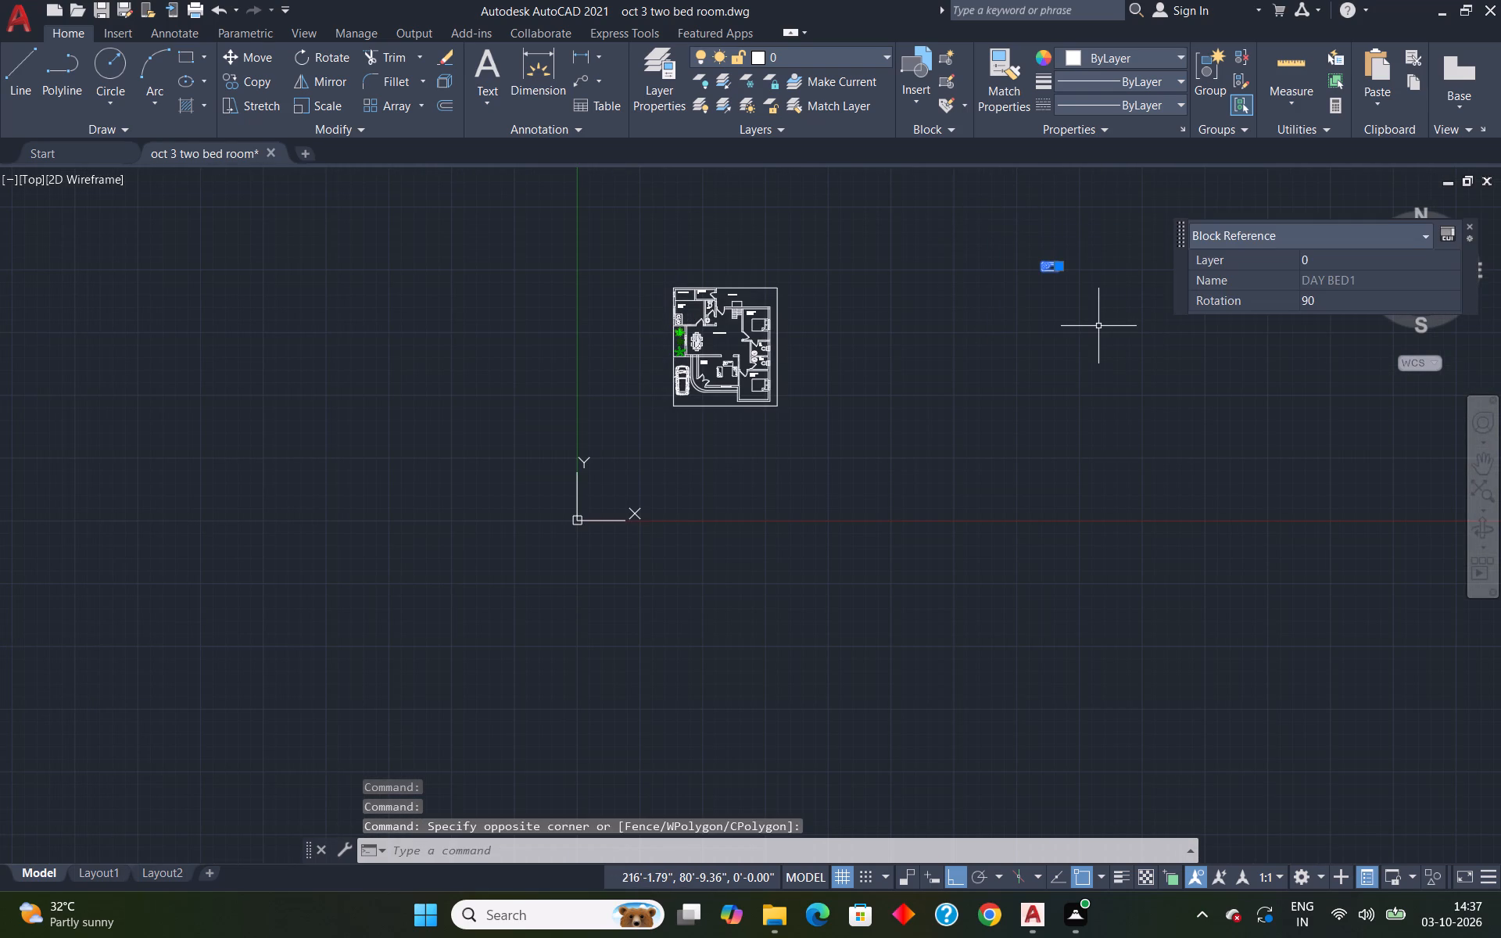
key(Delete)
Review the plan's planting strip, living and dining area, lounge entrance and car parking for remaining work.
scroll(760, 359, up, 1)
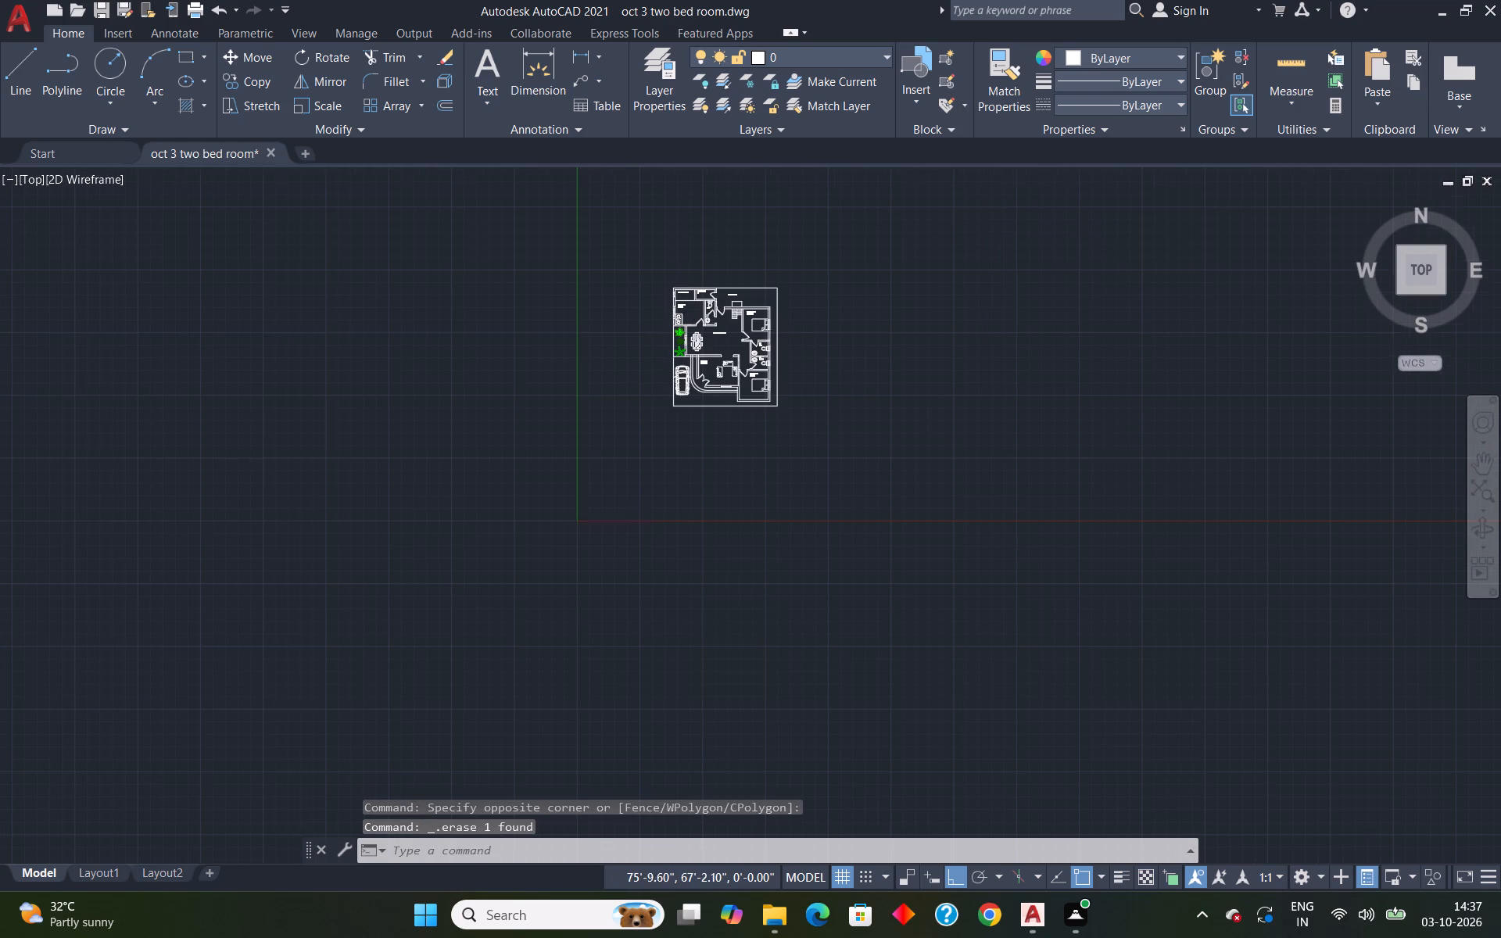
scroll(760, 359, up, 2)
scroll(797, 371, down, 2)
scroll(653, 358, up, 3)
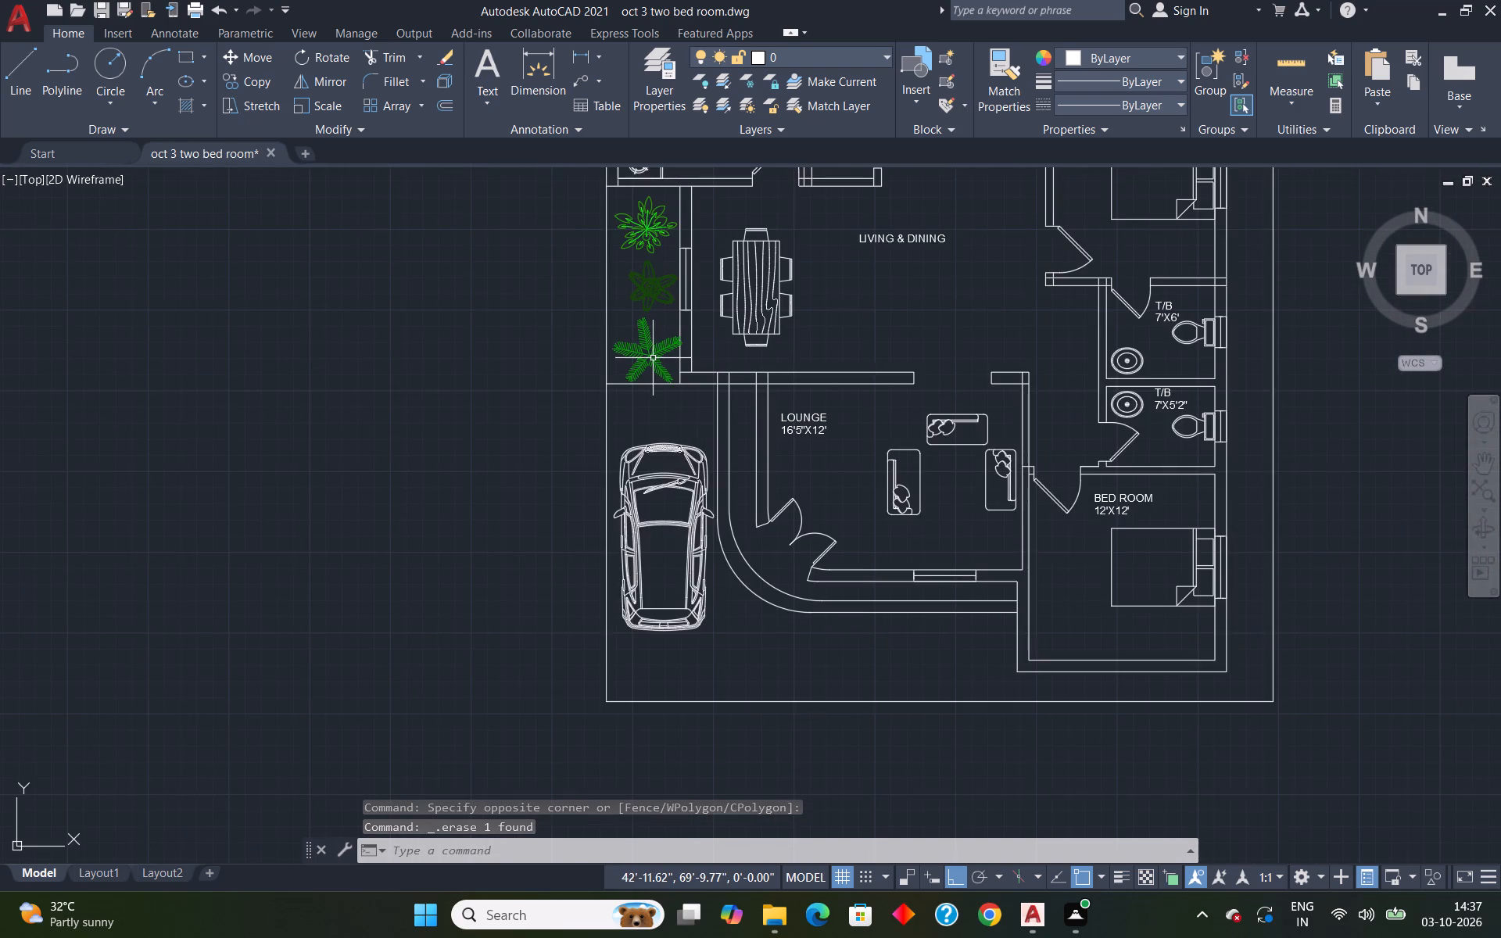
scroll(653, 358, down, 4)
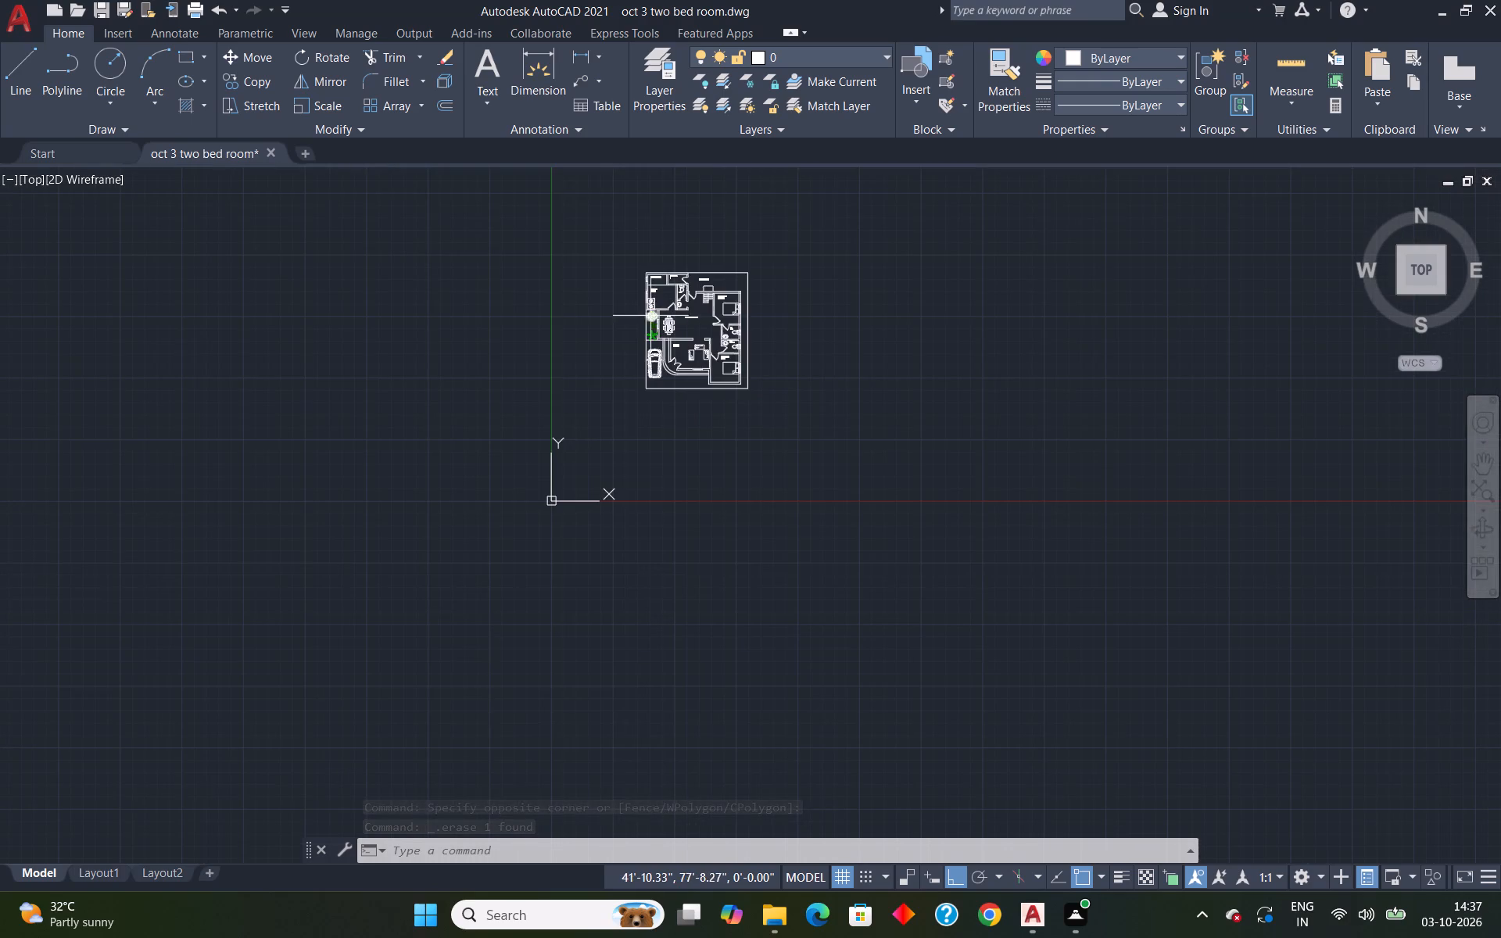
scroll(650, 310, up, 4)
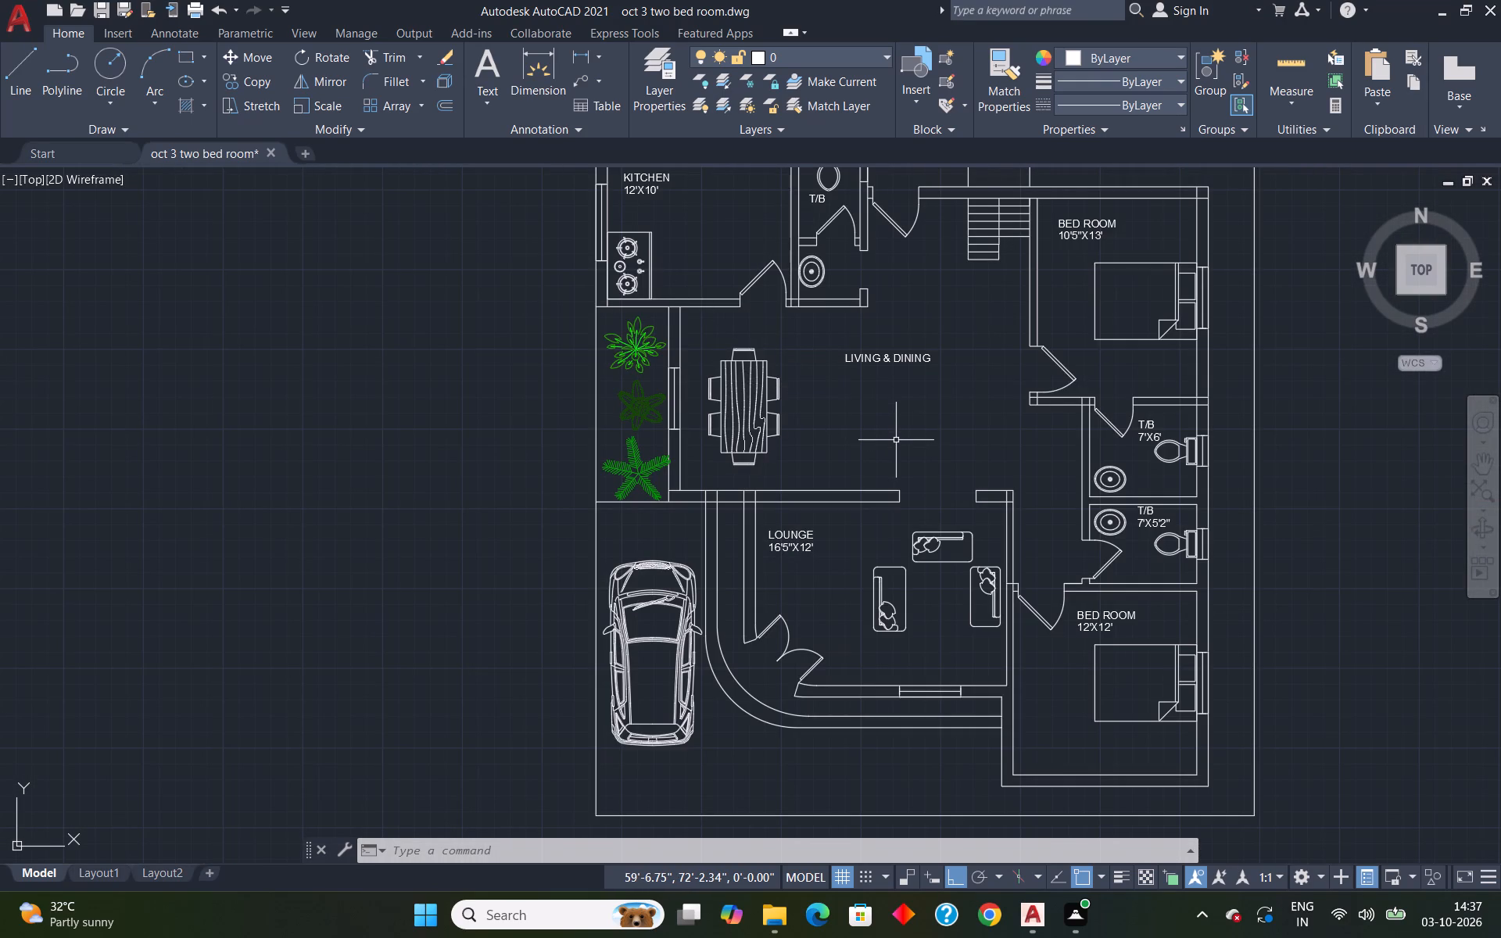
scroll(896, 440, down, 2)
scroll(834, 549, up, 4)
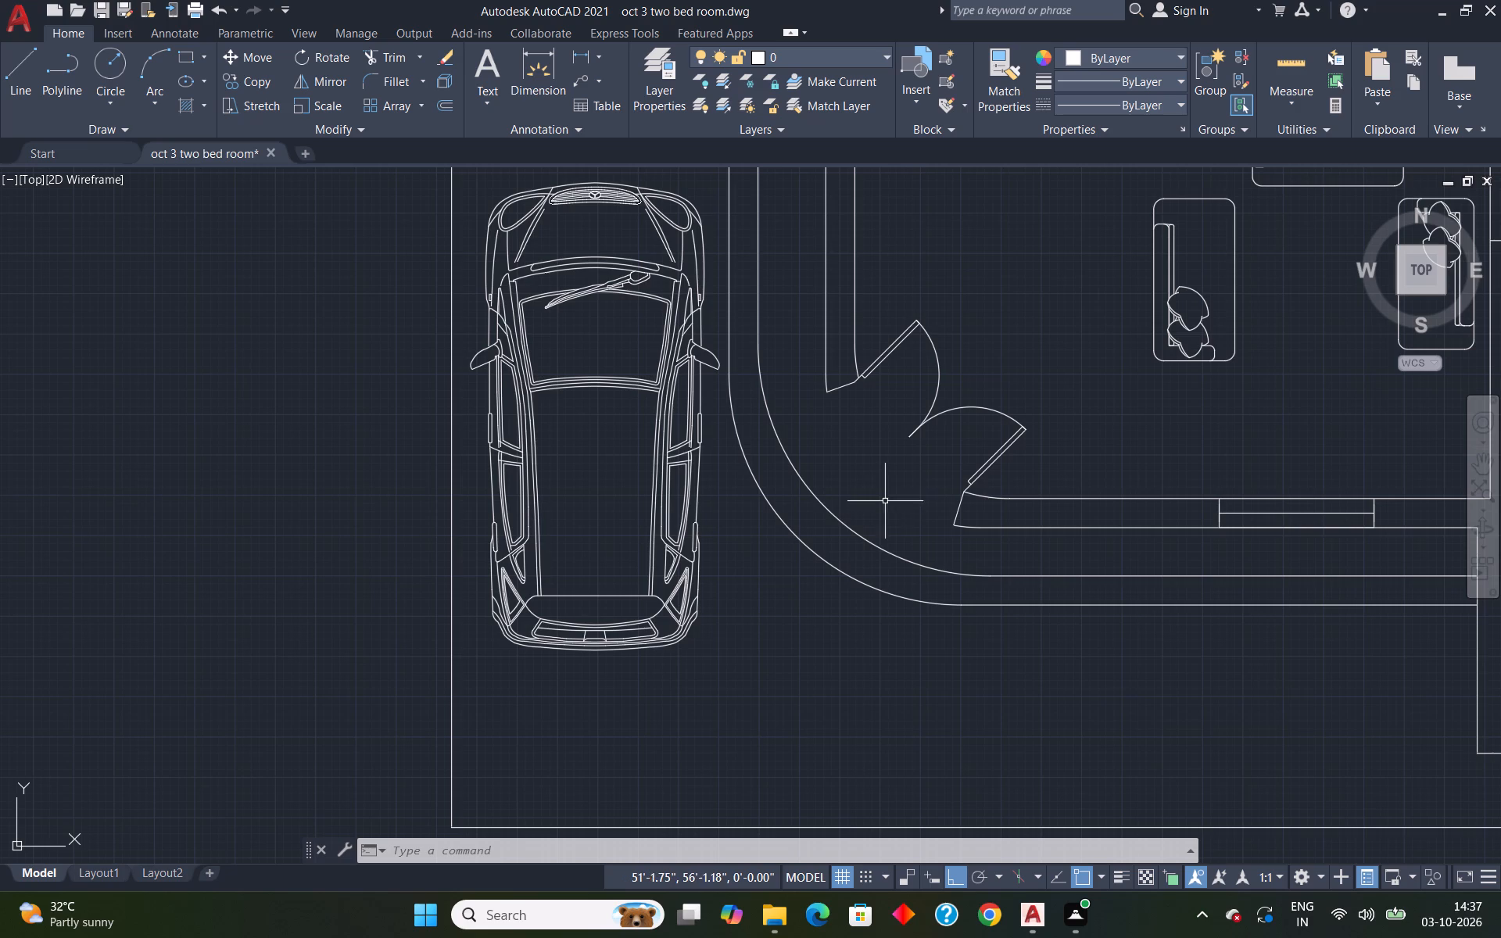
Add single-line text ENTRANCE, 6" high at 0° rotation, just south of the curved entrance wall beside the car.
text(DT)
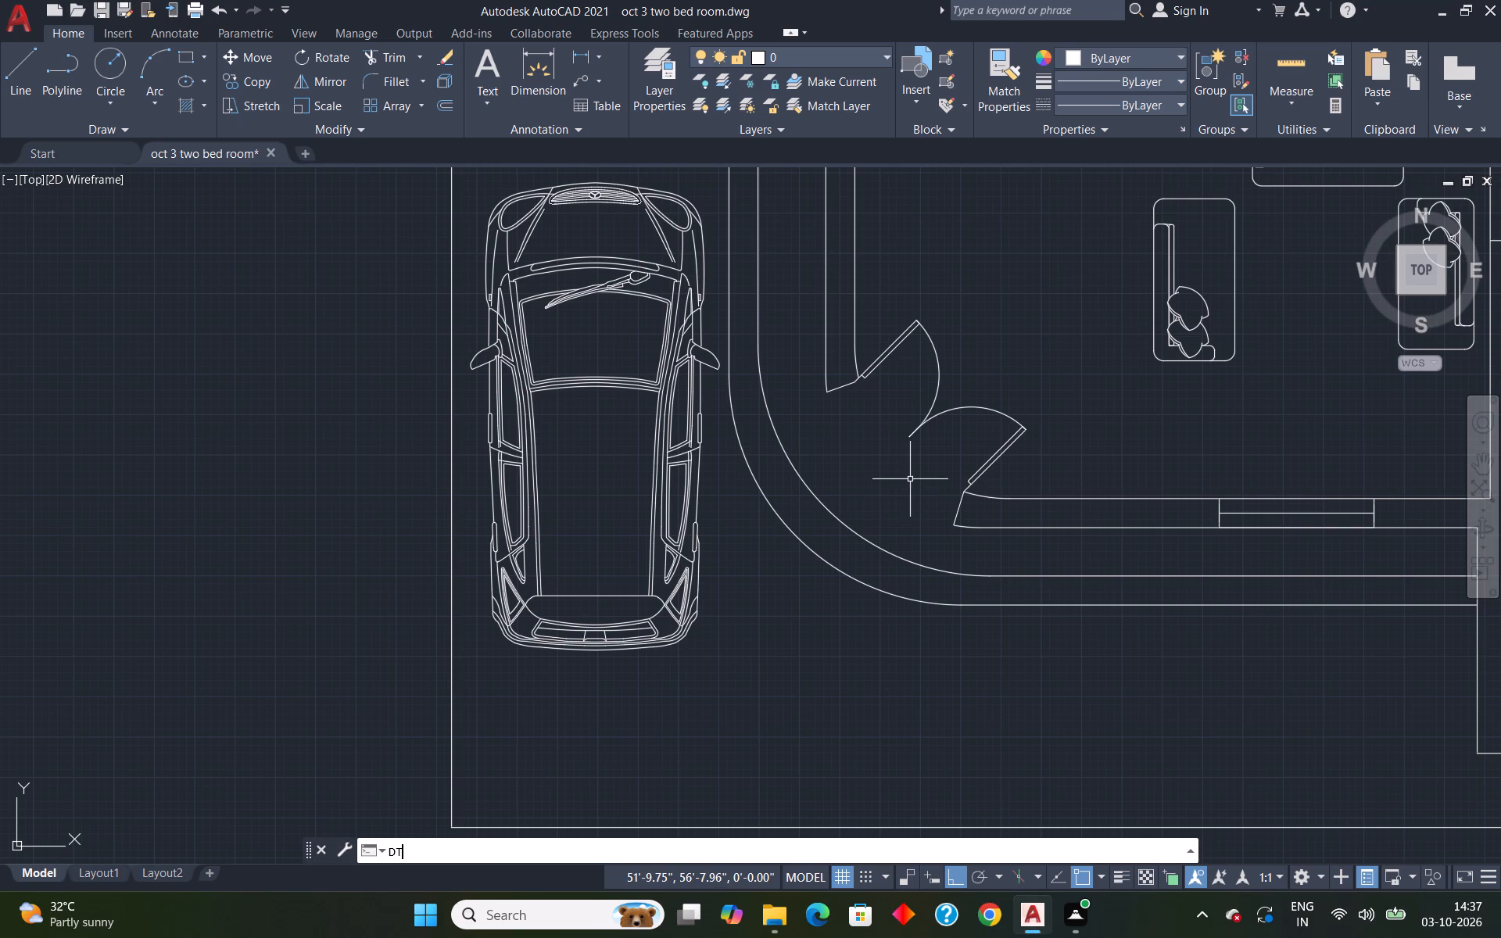
key(Return)
click(808, 662)
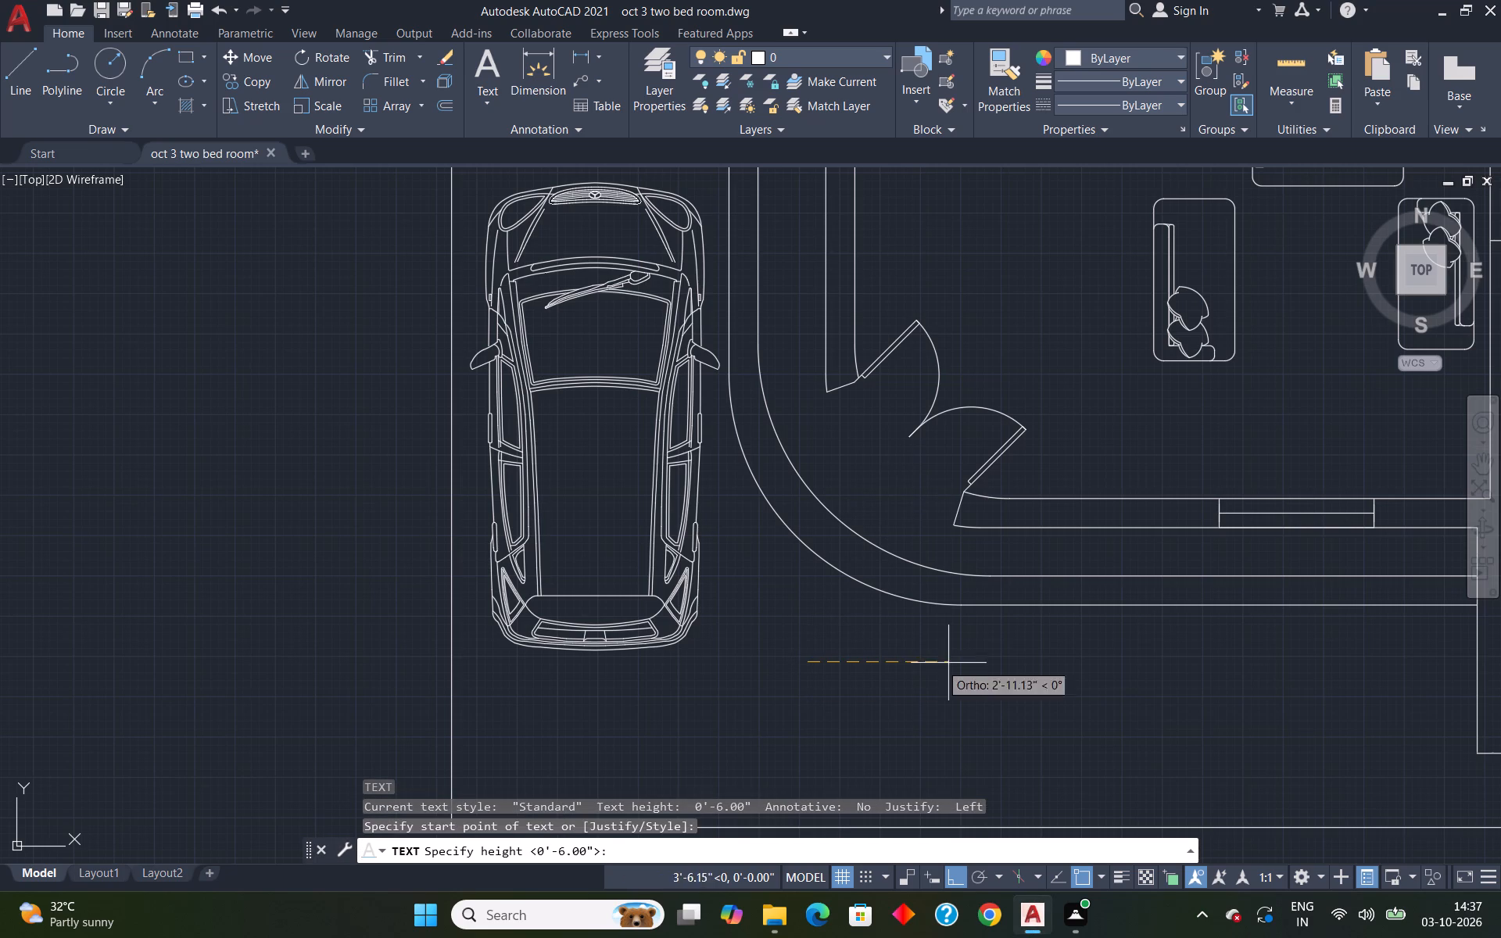
key(Return)
key(Return)
text(ENTRANCE)
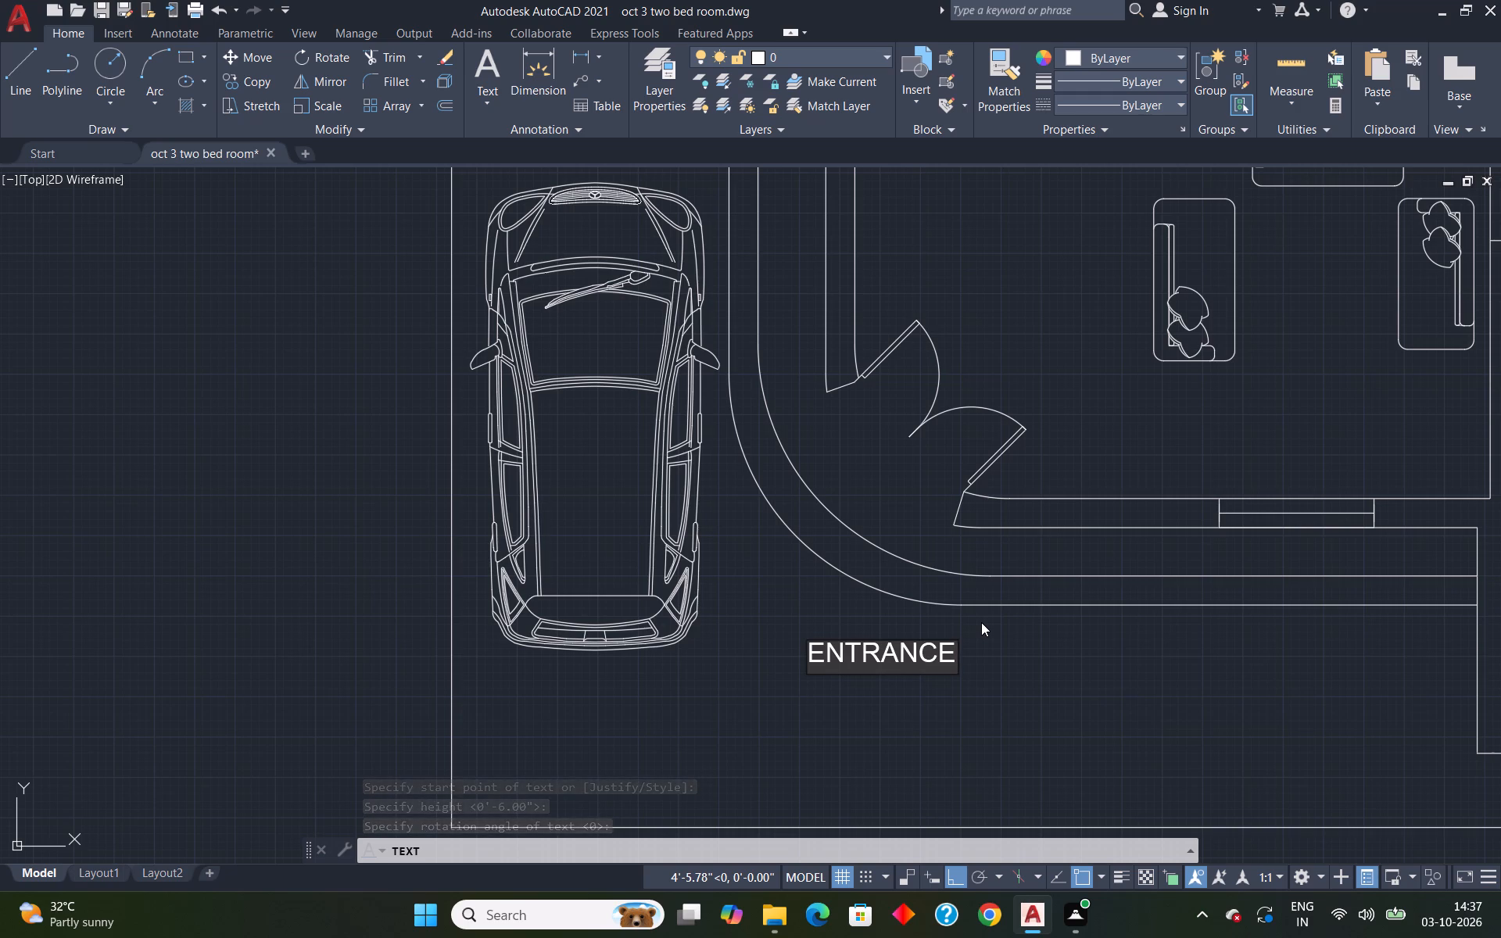
key(Return)
key(Return)
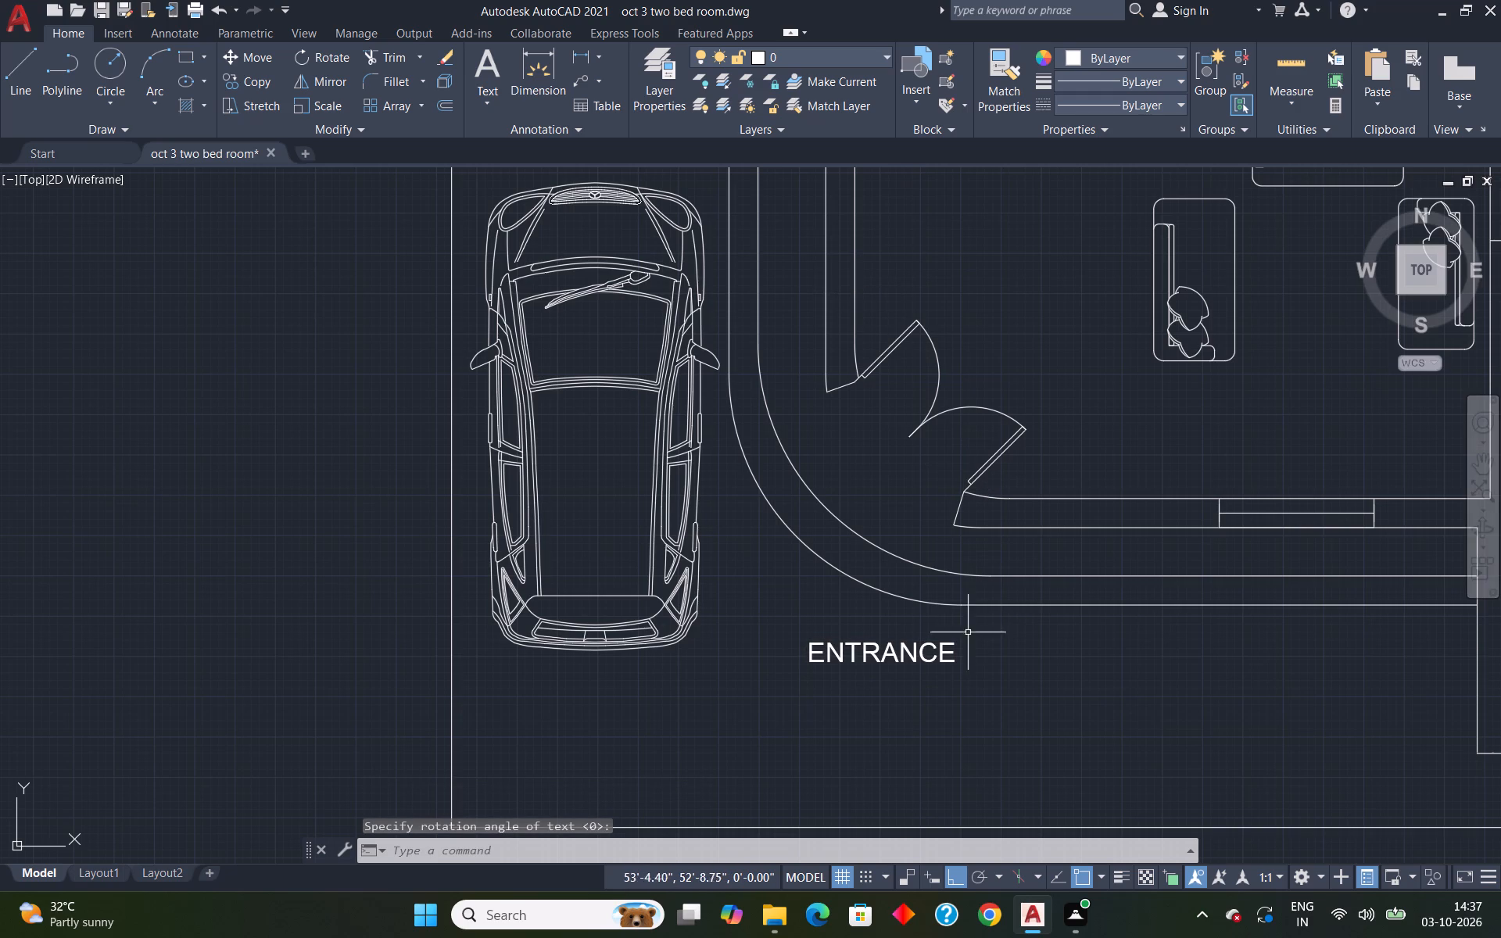
Rotate the ENTRANCE label by 315° about its insertion point, with ortho off.
click(941, 655)
key(r)
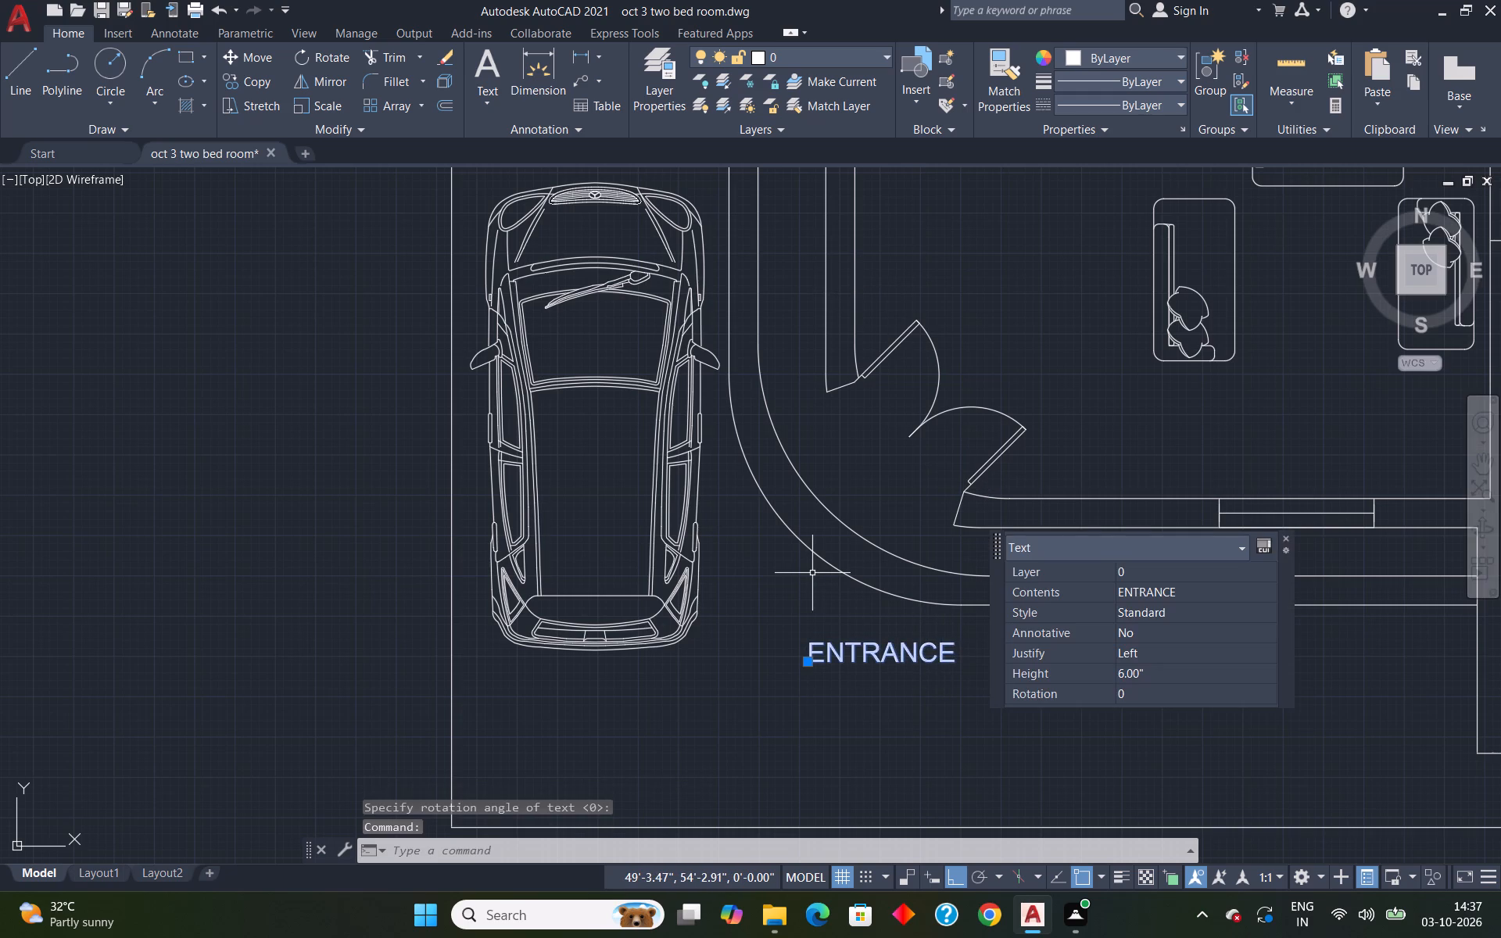
key(o)
key(Return)
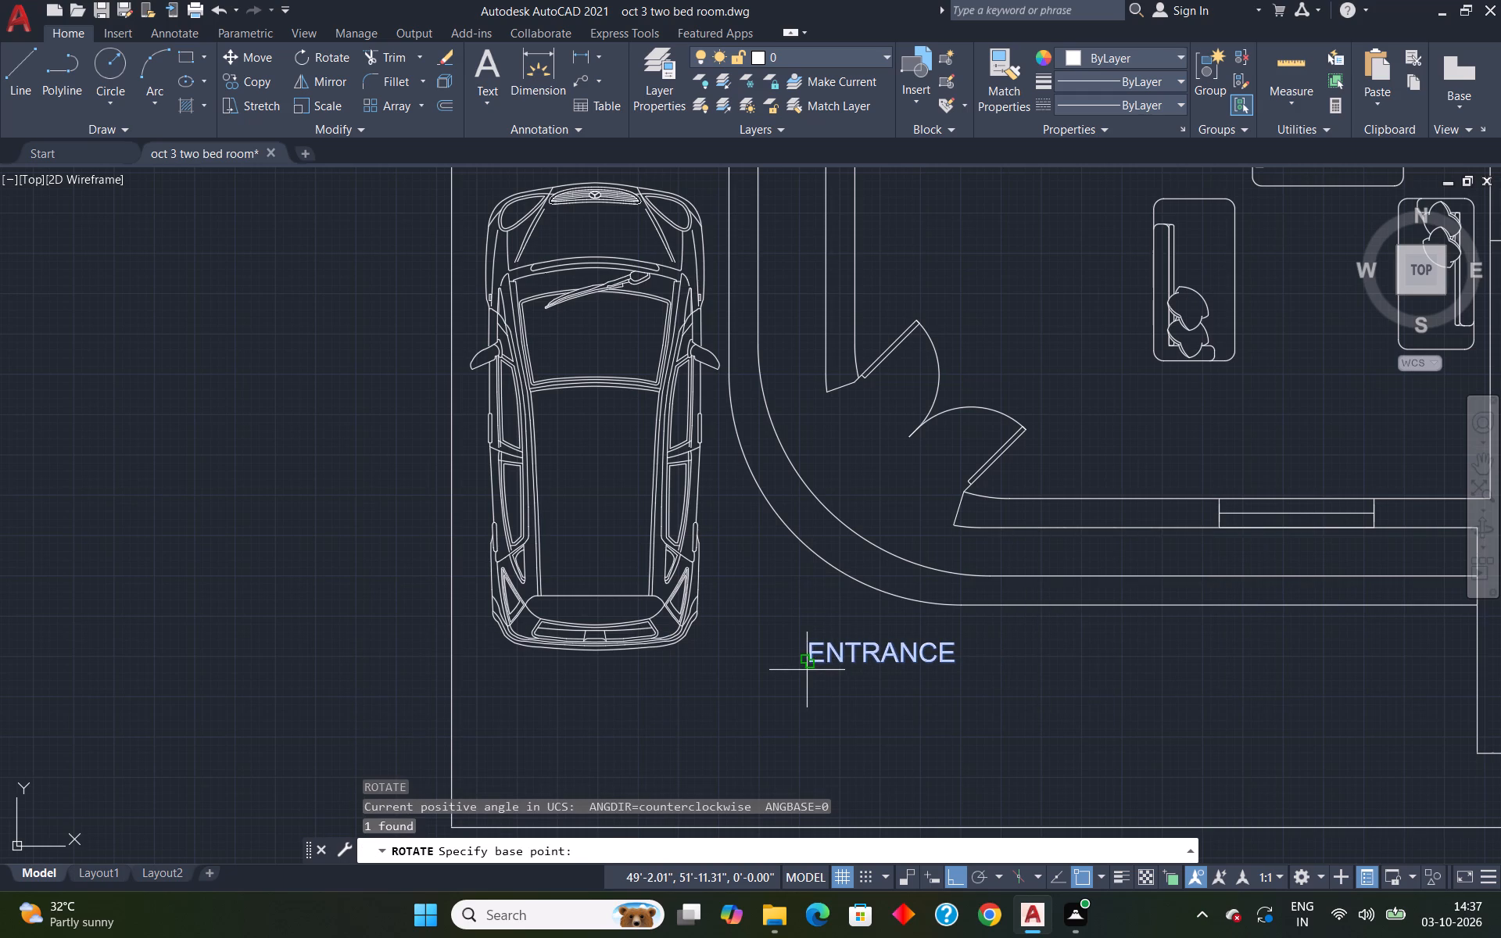
click(807, 670)
key(F8)
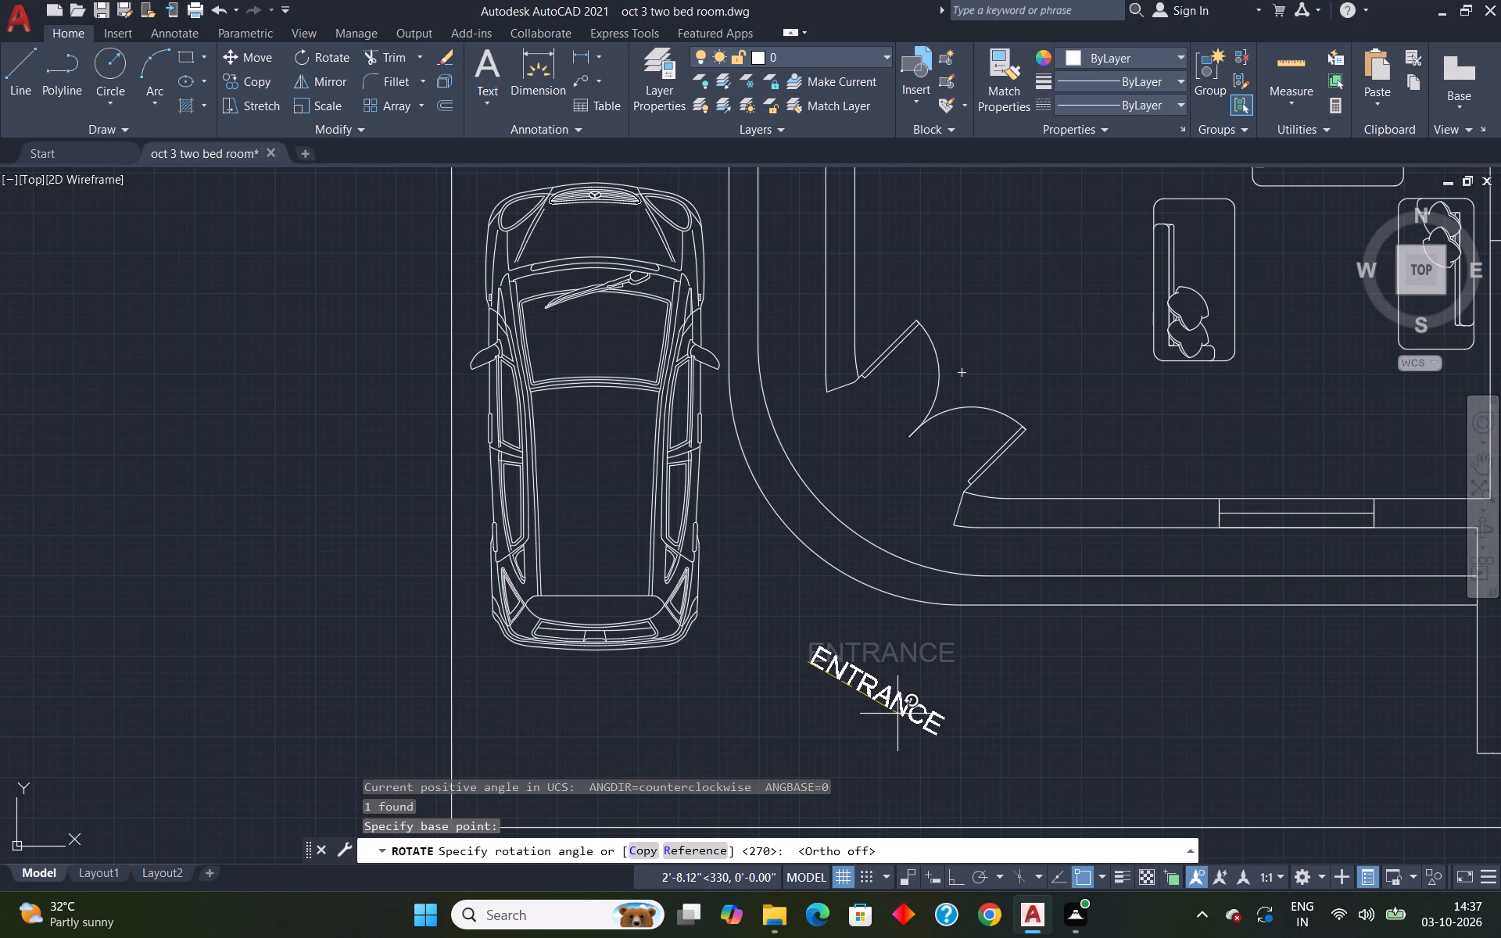
text(315)
key(Return)
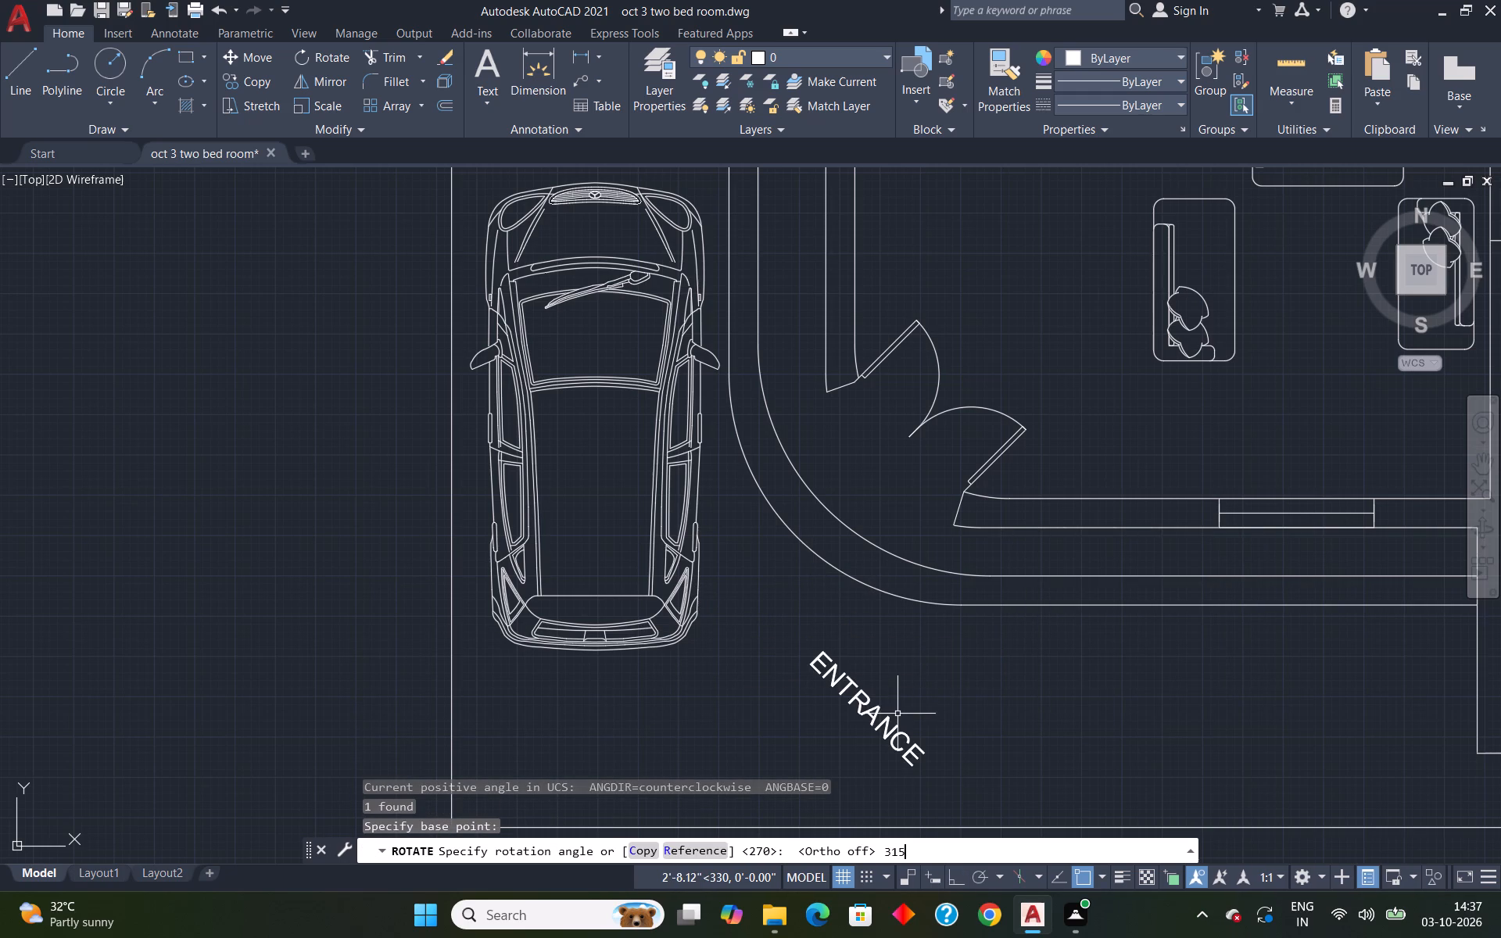
Move the ENTRANCE label between the curved outer wall and the lounge's angled double doors.
click(895, 743)
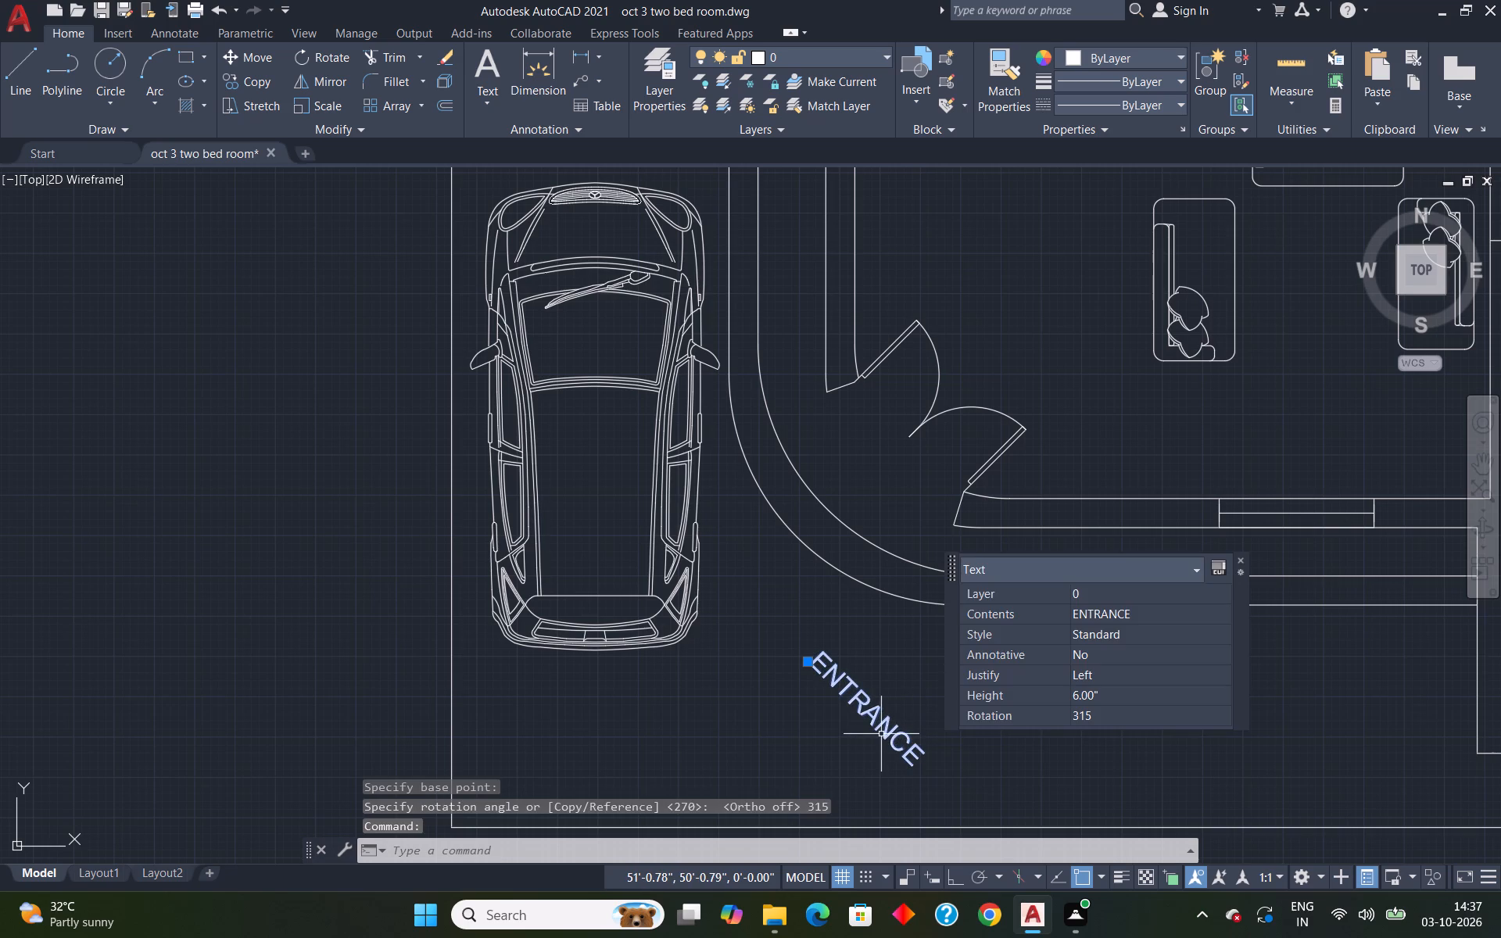
key(m)
key(Return)
click(812, 664)
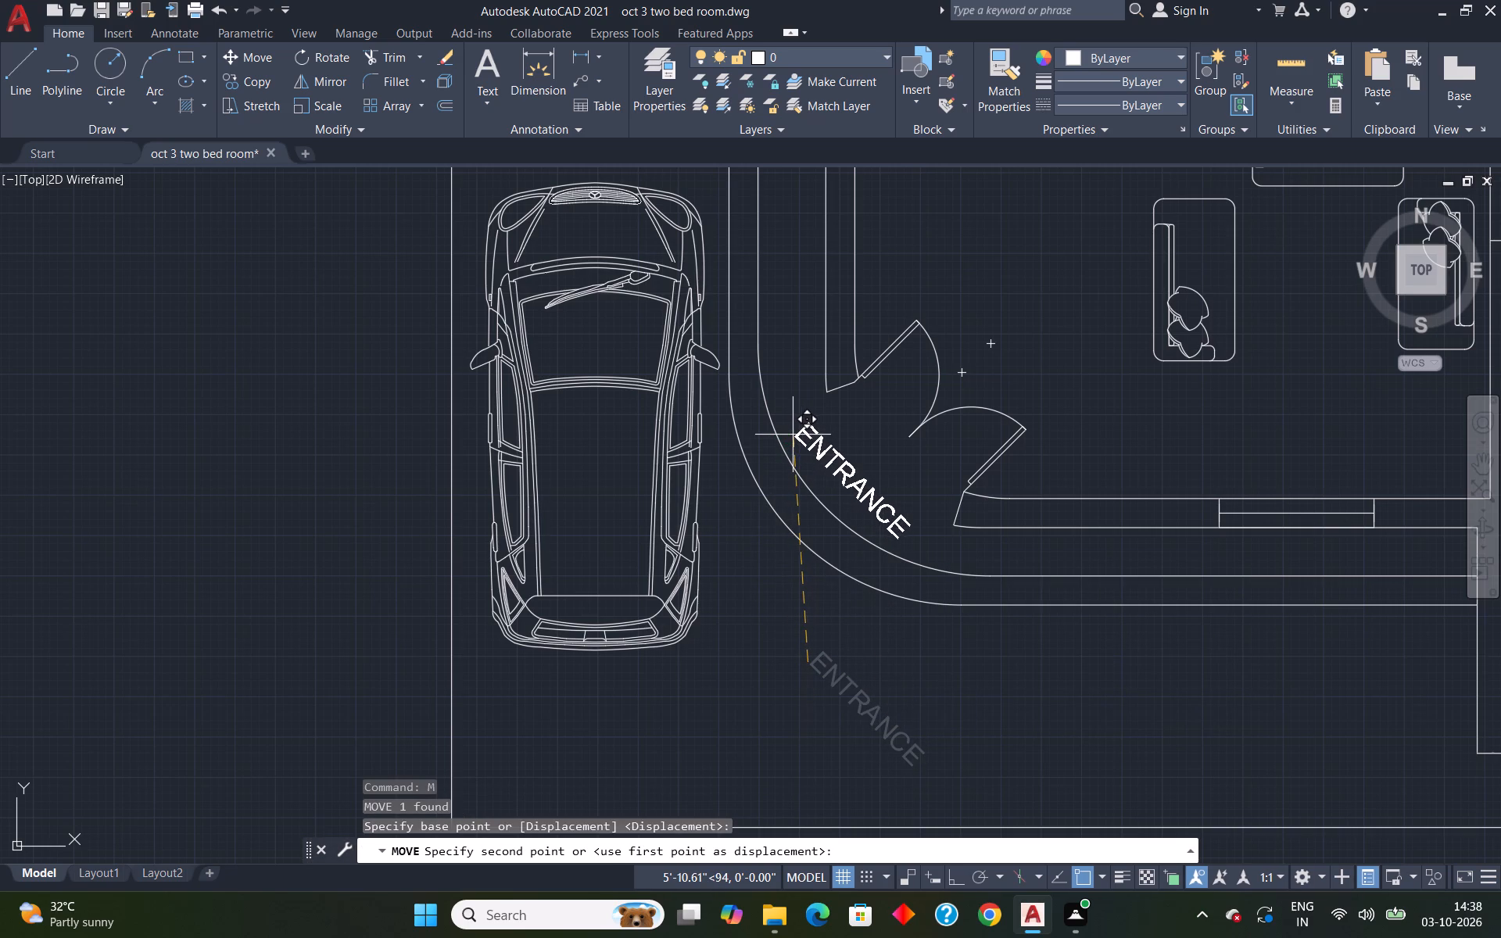
click(793, 435)
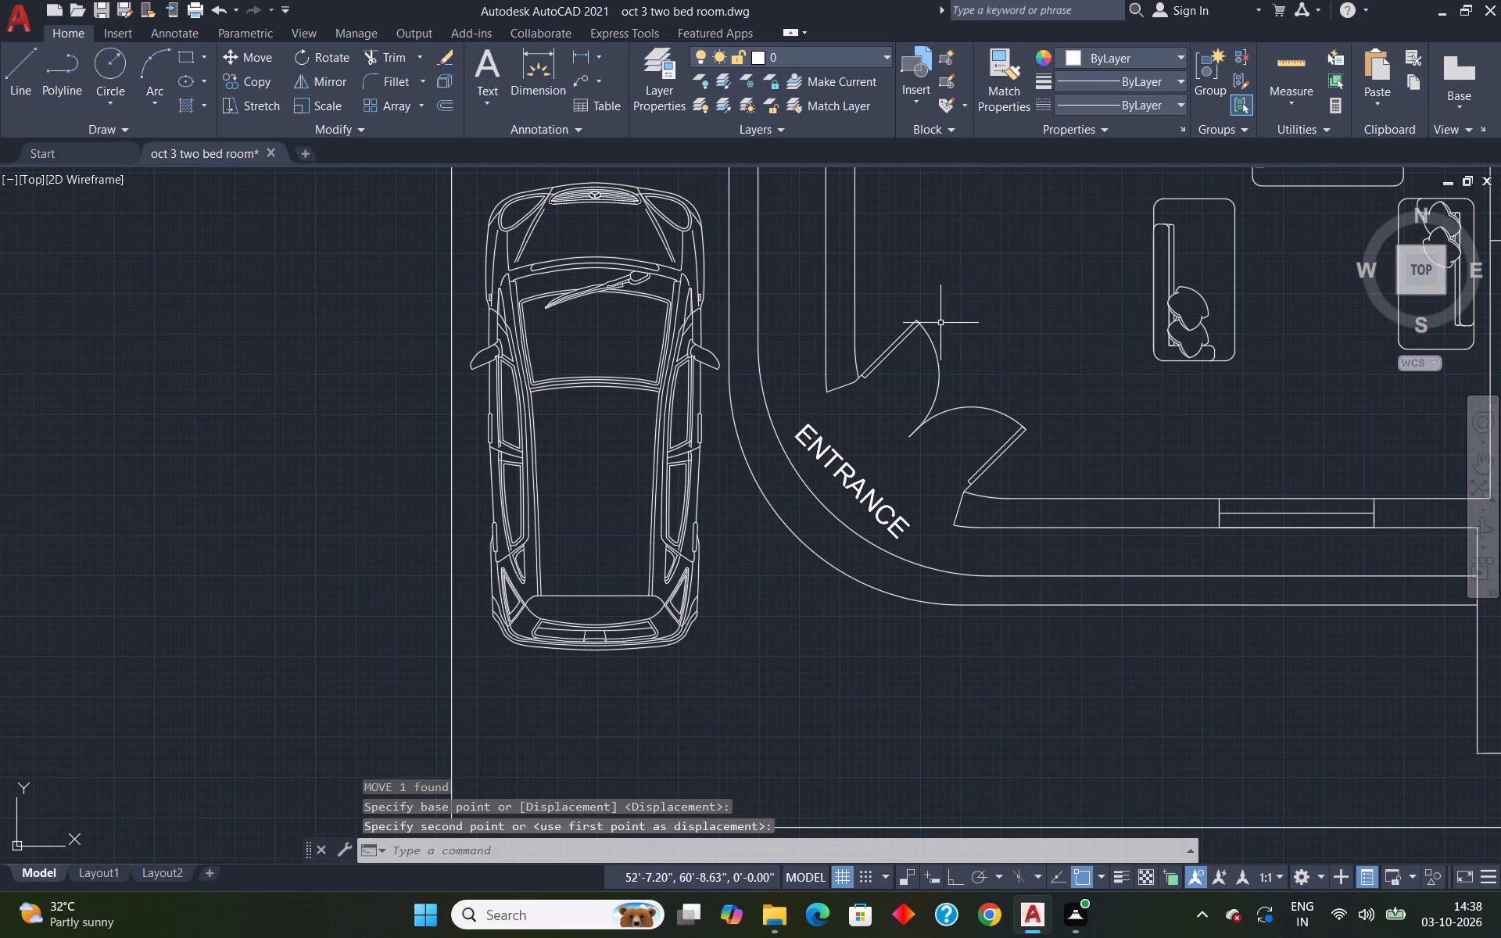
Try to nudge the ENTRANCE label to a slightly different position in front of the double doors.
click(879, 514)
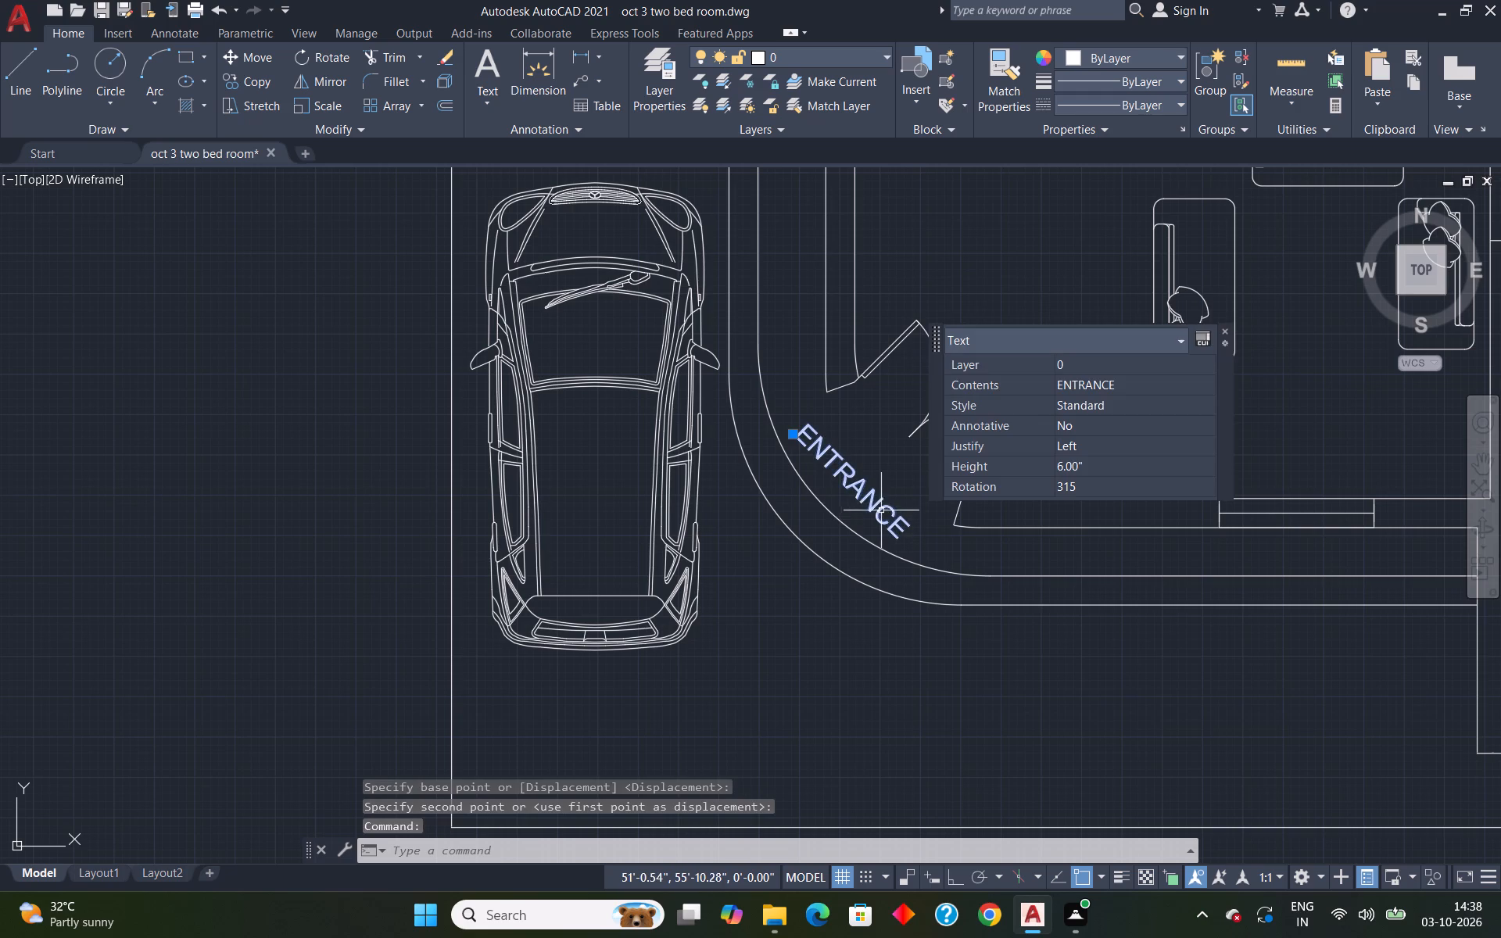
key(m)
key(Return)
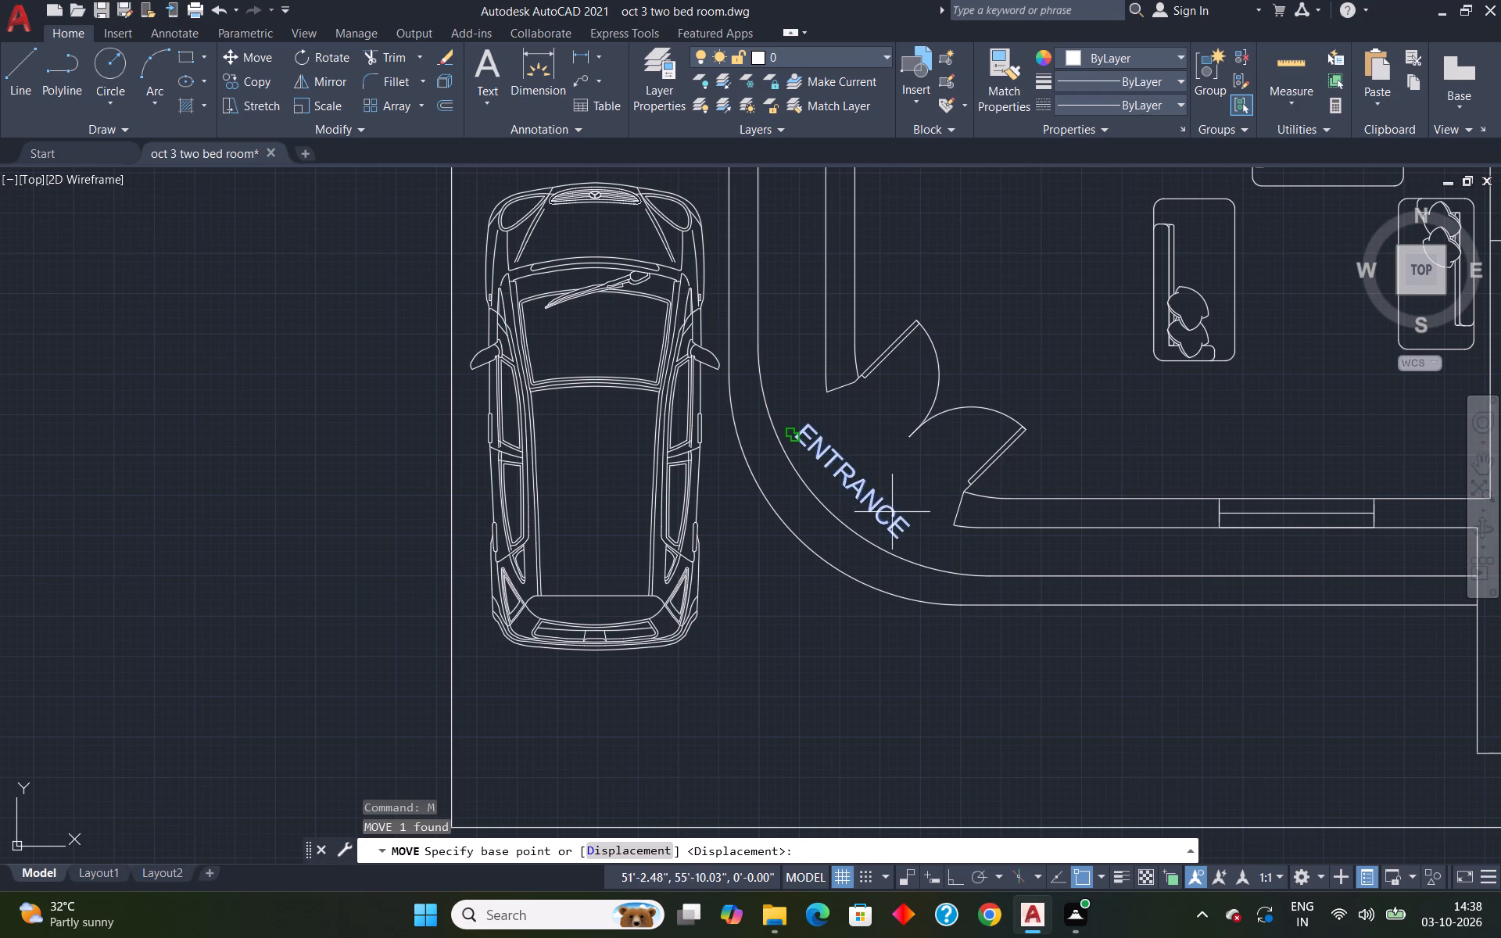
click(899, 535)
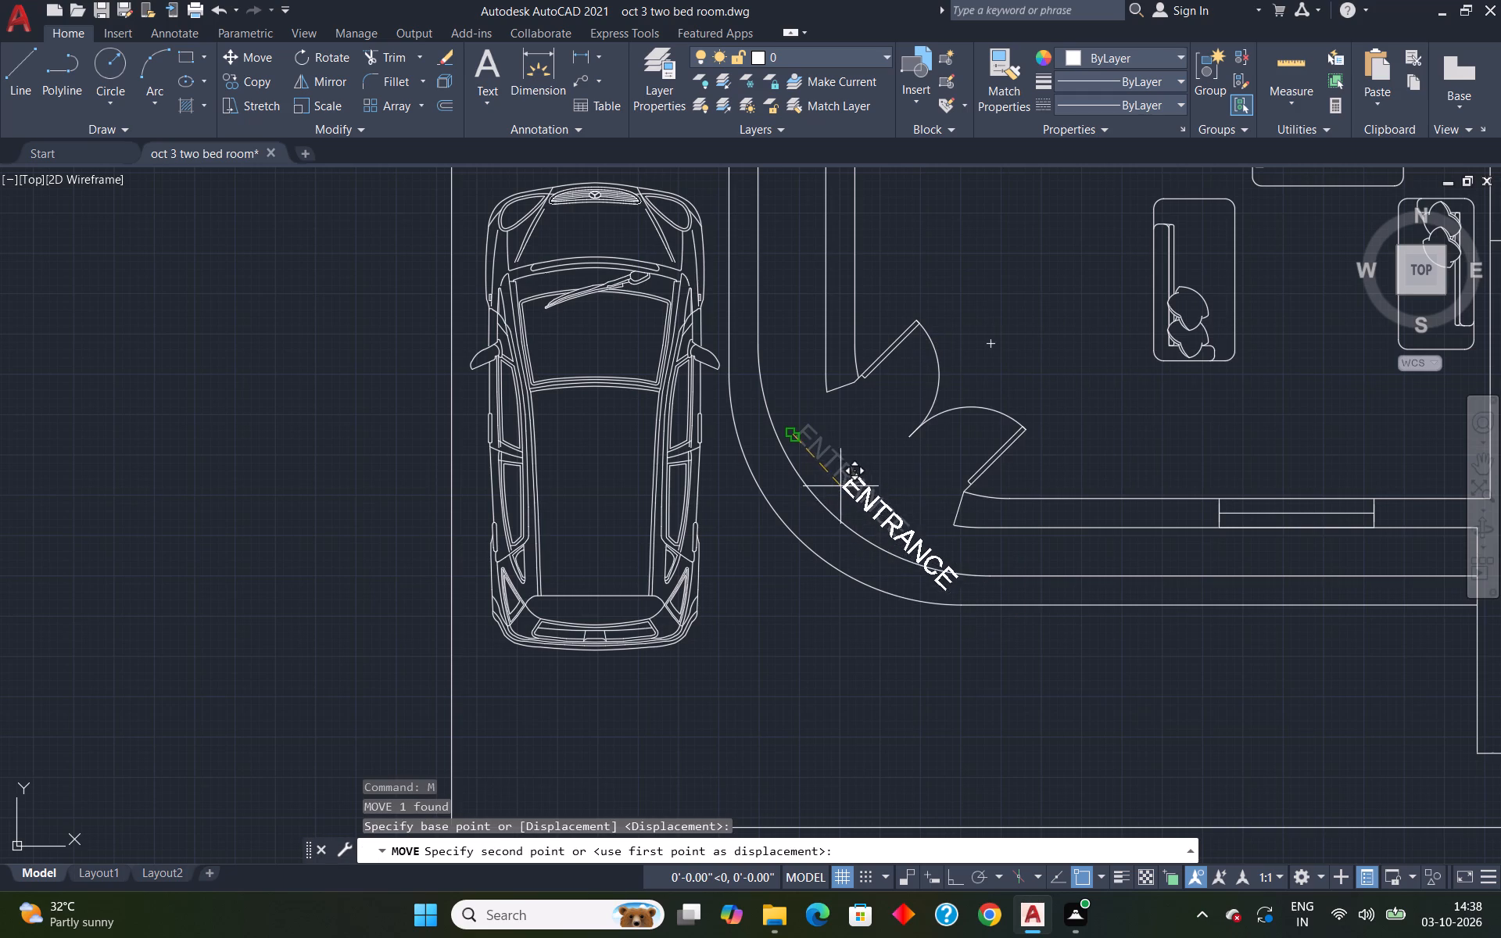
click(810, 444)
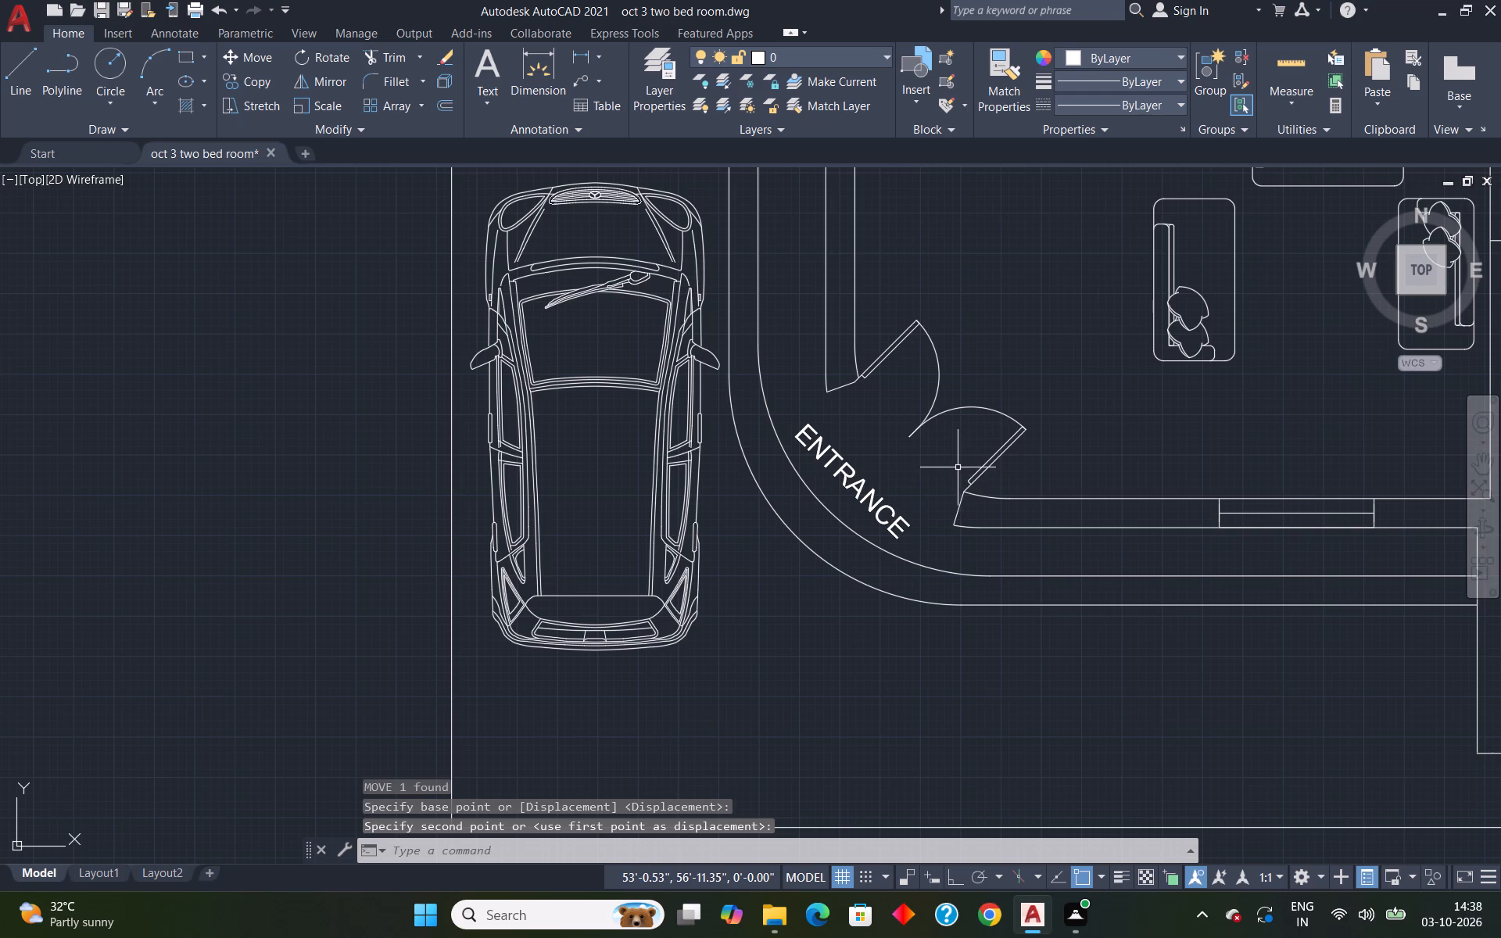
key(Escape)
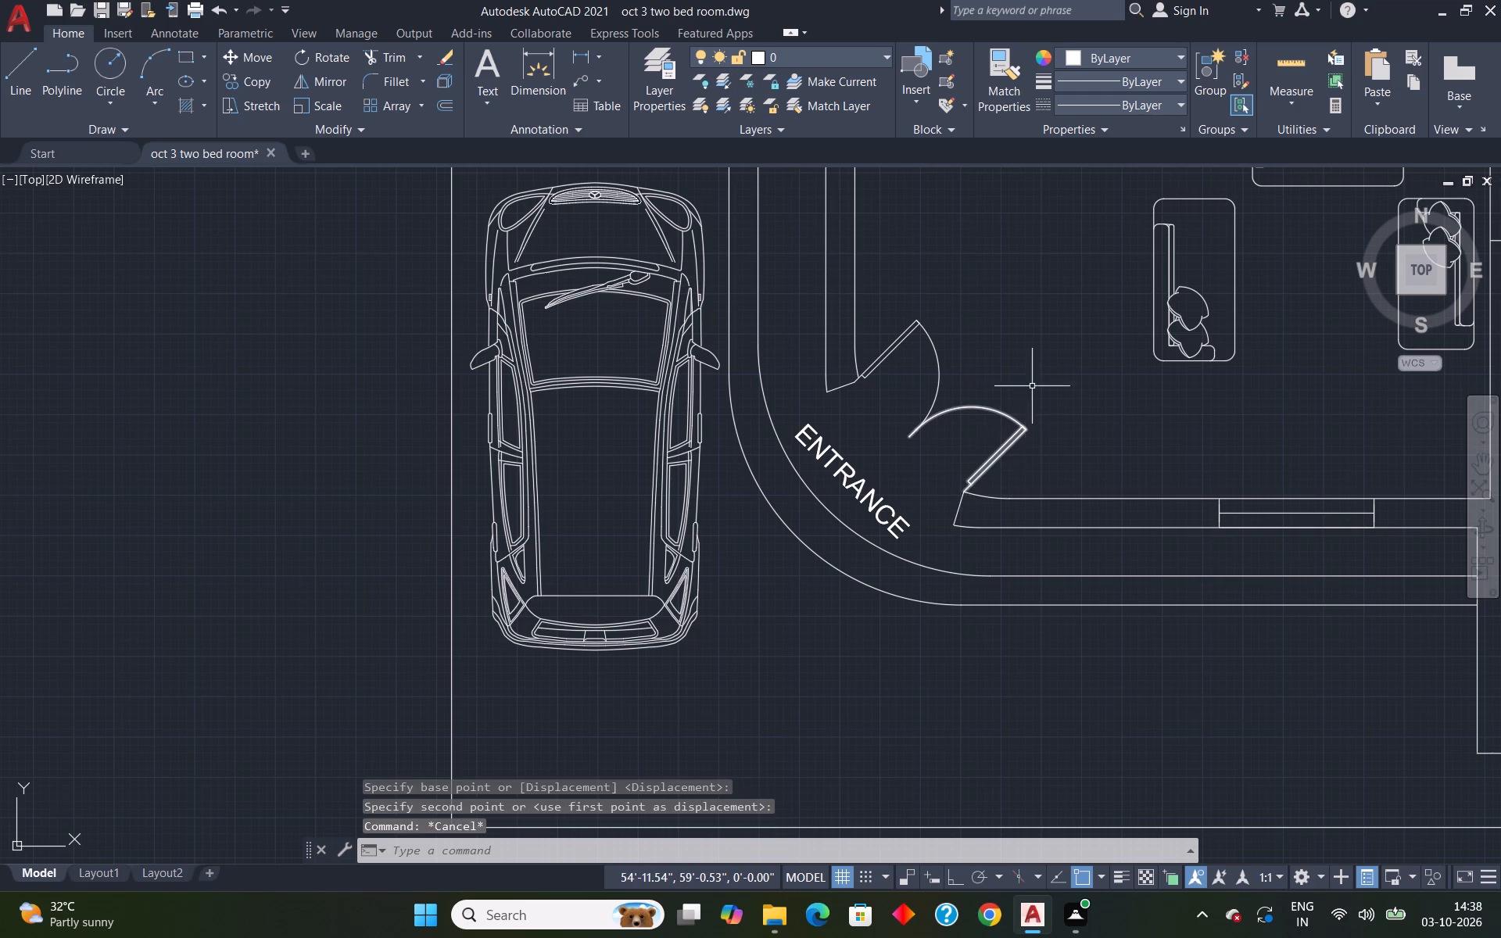
Save the two-bedroom house drawing with the whole plan in view.
scroll(1032, 385, down, 5)
scroll(1098, 385, up, 1)
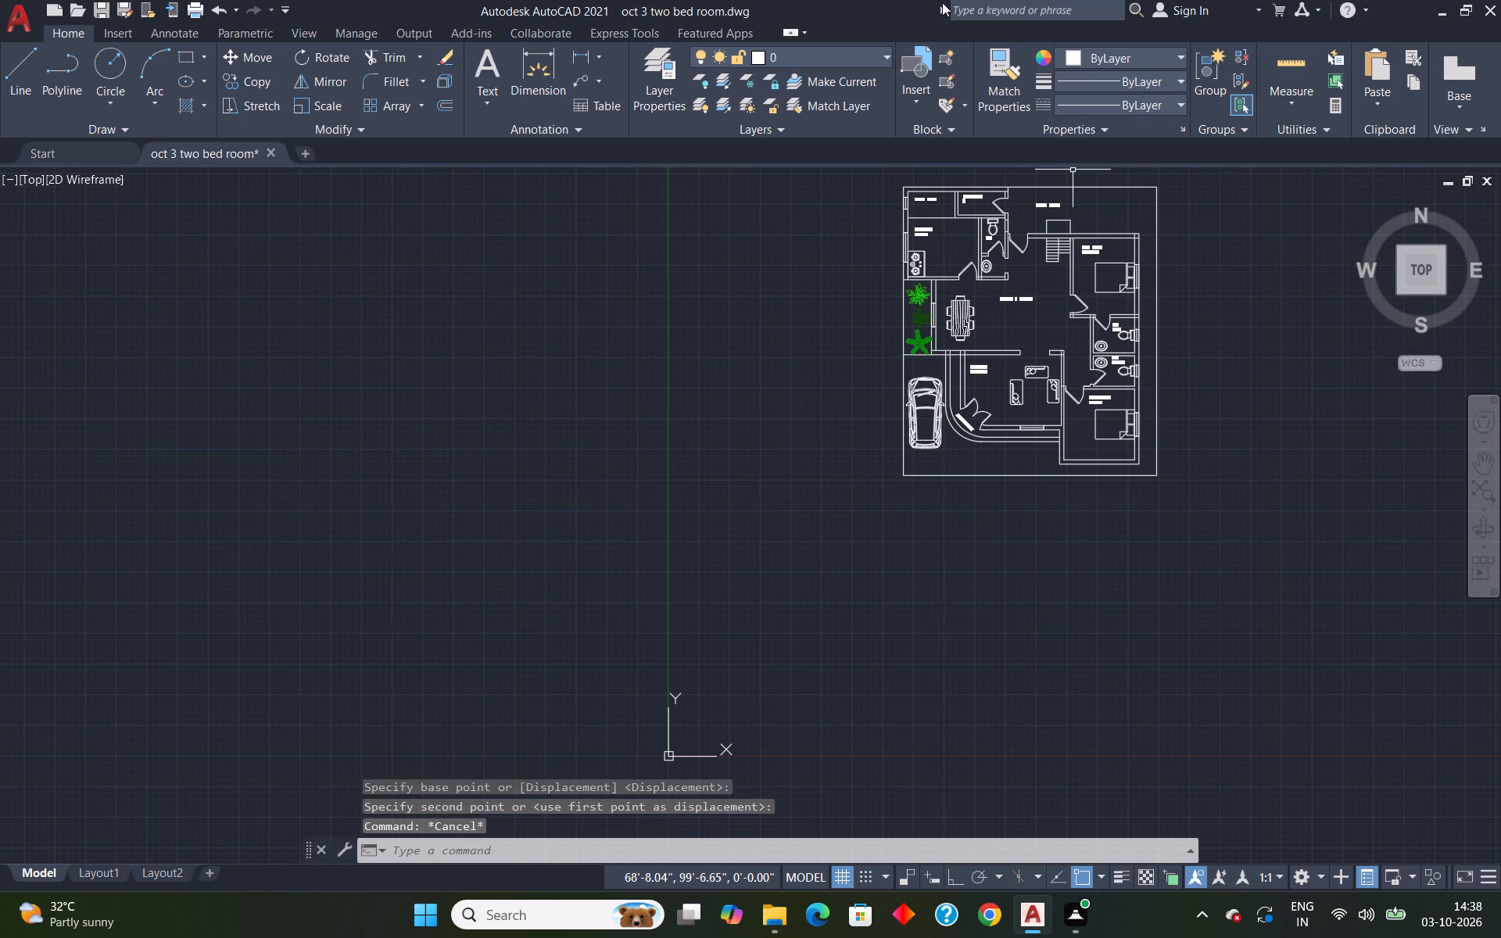
click(22, 8)
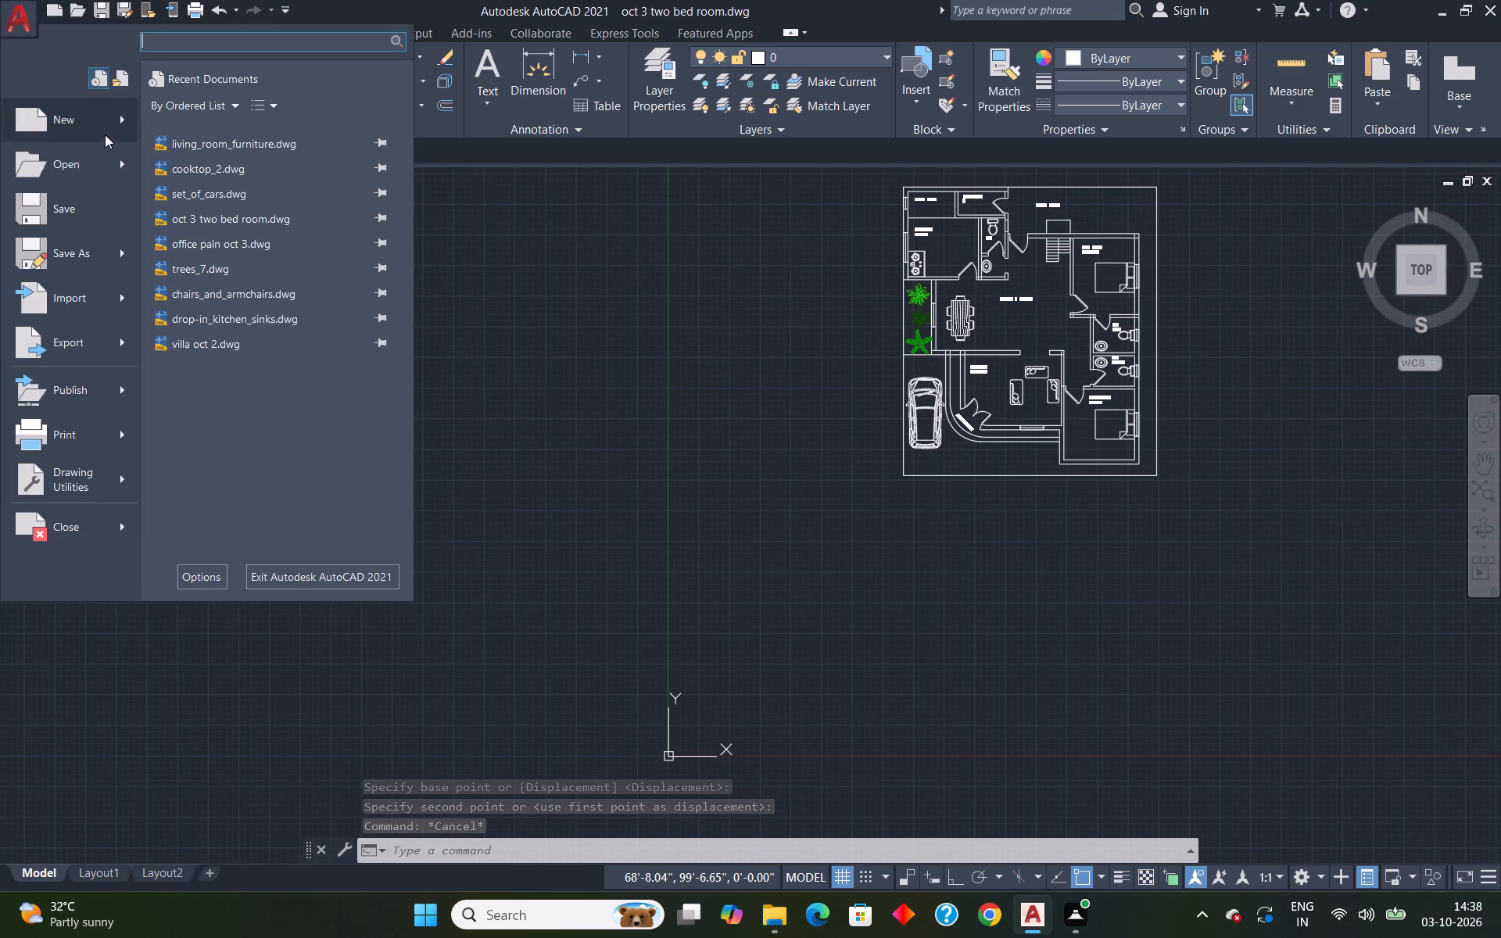
click(83, 225)
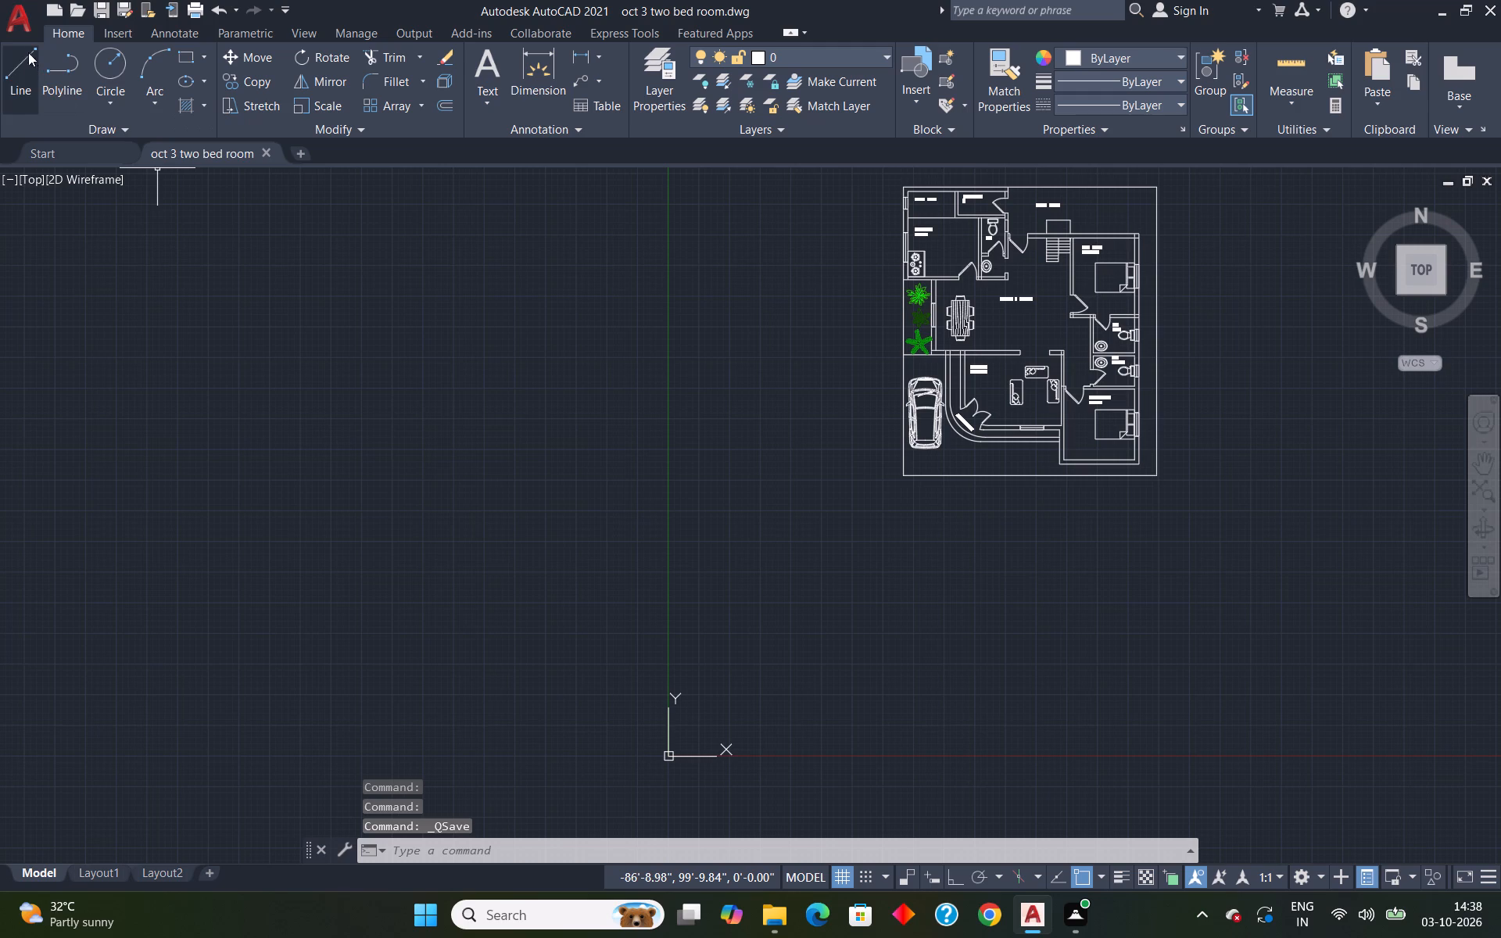
Export the current display as a PDF named oct 3 two bed room.pdf to the Desktop.
click(15, 23)
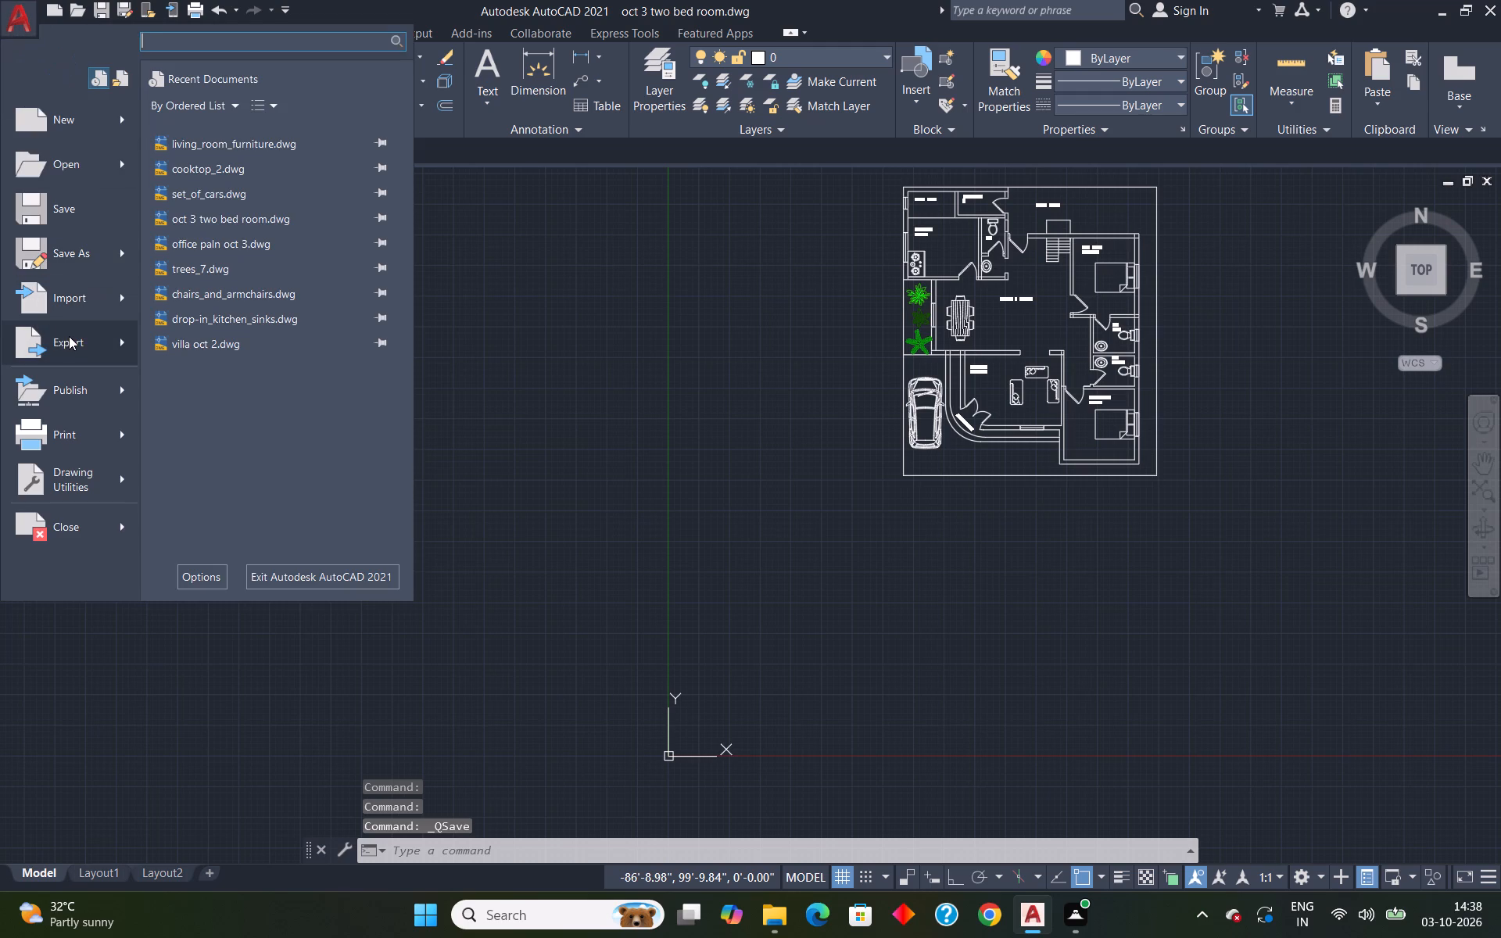
click(196, 341)
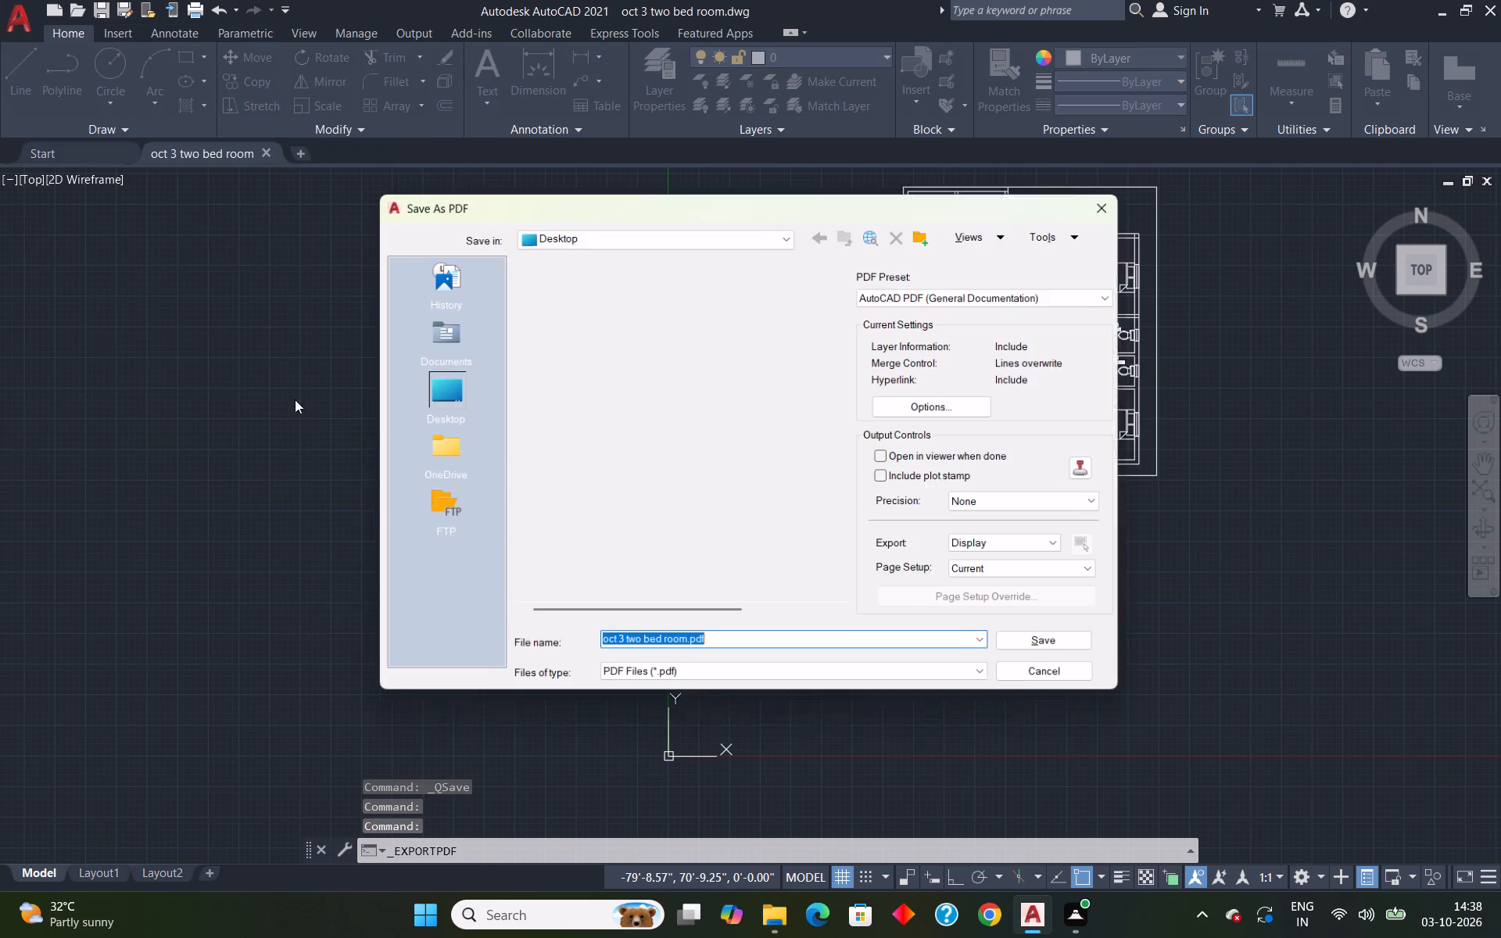
click(1059, 650)
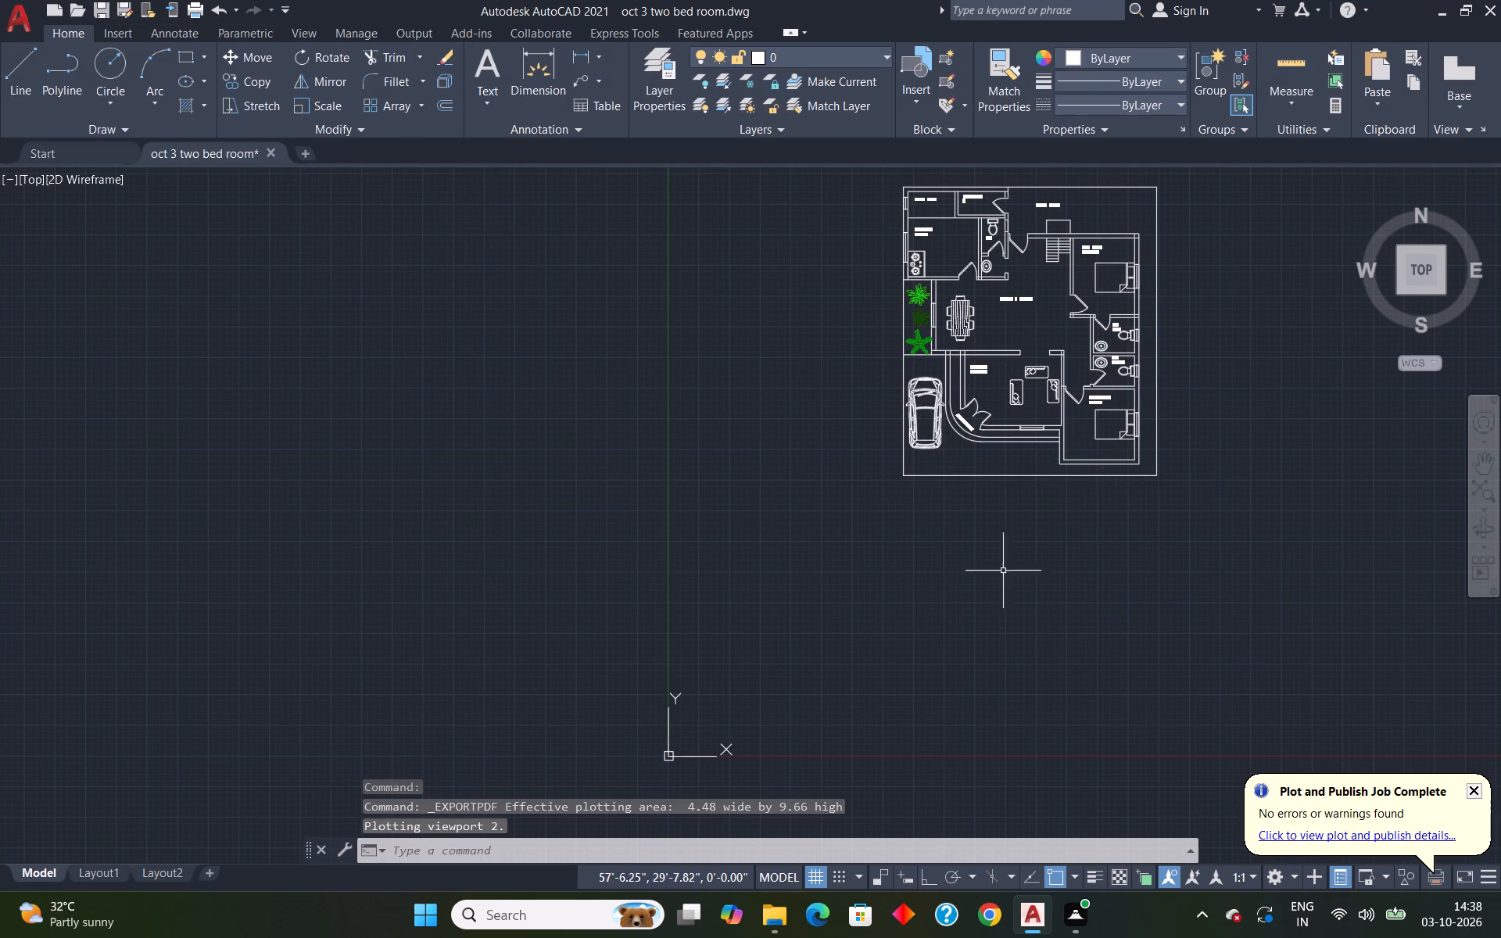
Minimise the AutoCAD window to return to the desktop and the open Downloads folder.
click(1453, 9)
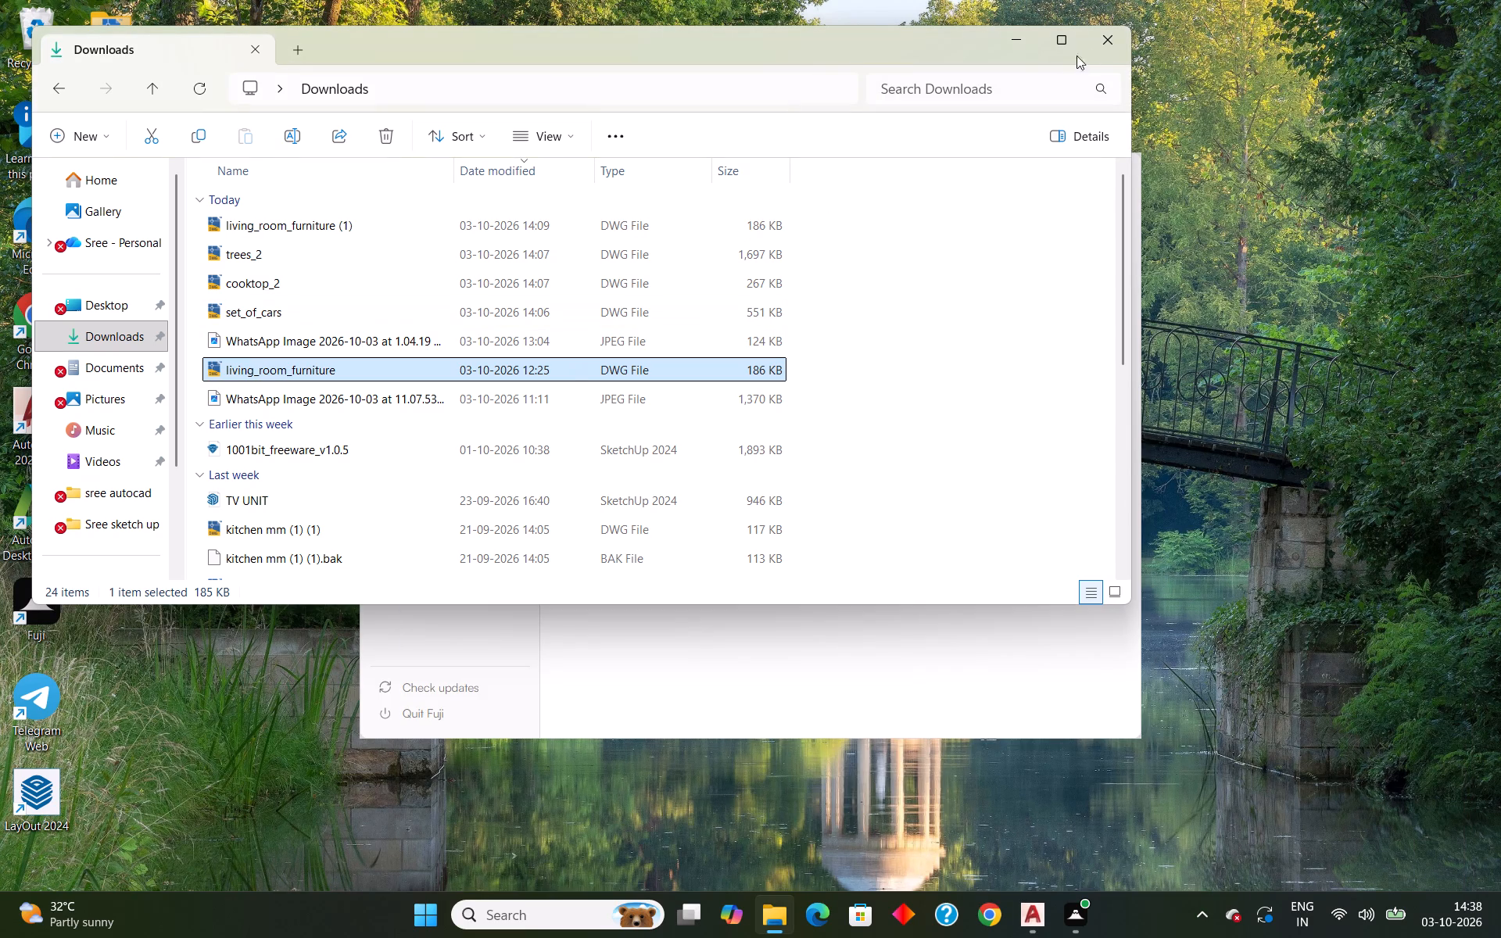